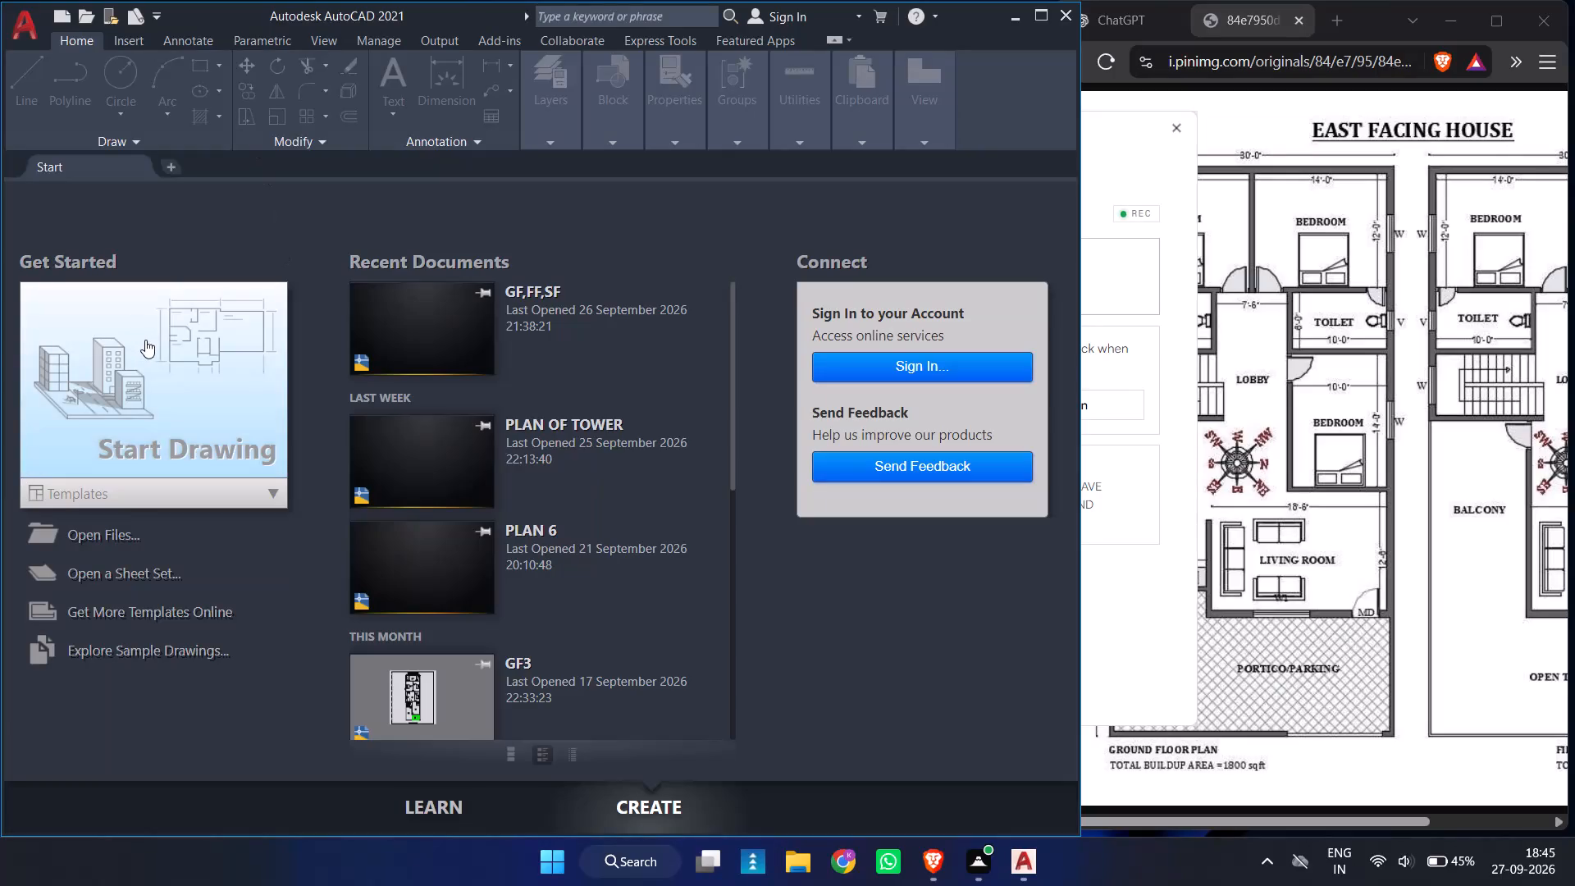
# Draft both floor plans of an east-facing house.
# Start a new blank drawing.
pyautogui.doubleClick(147, 342)
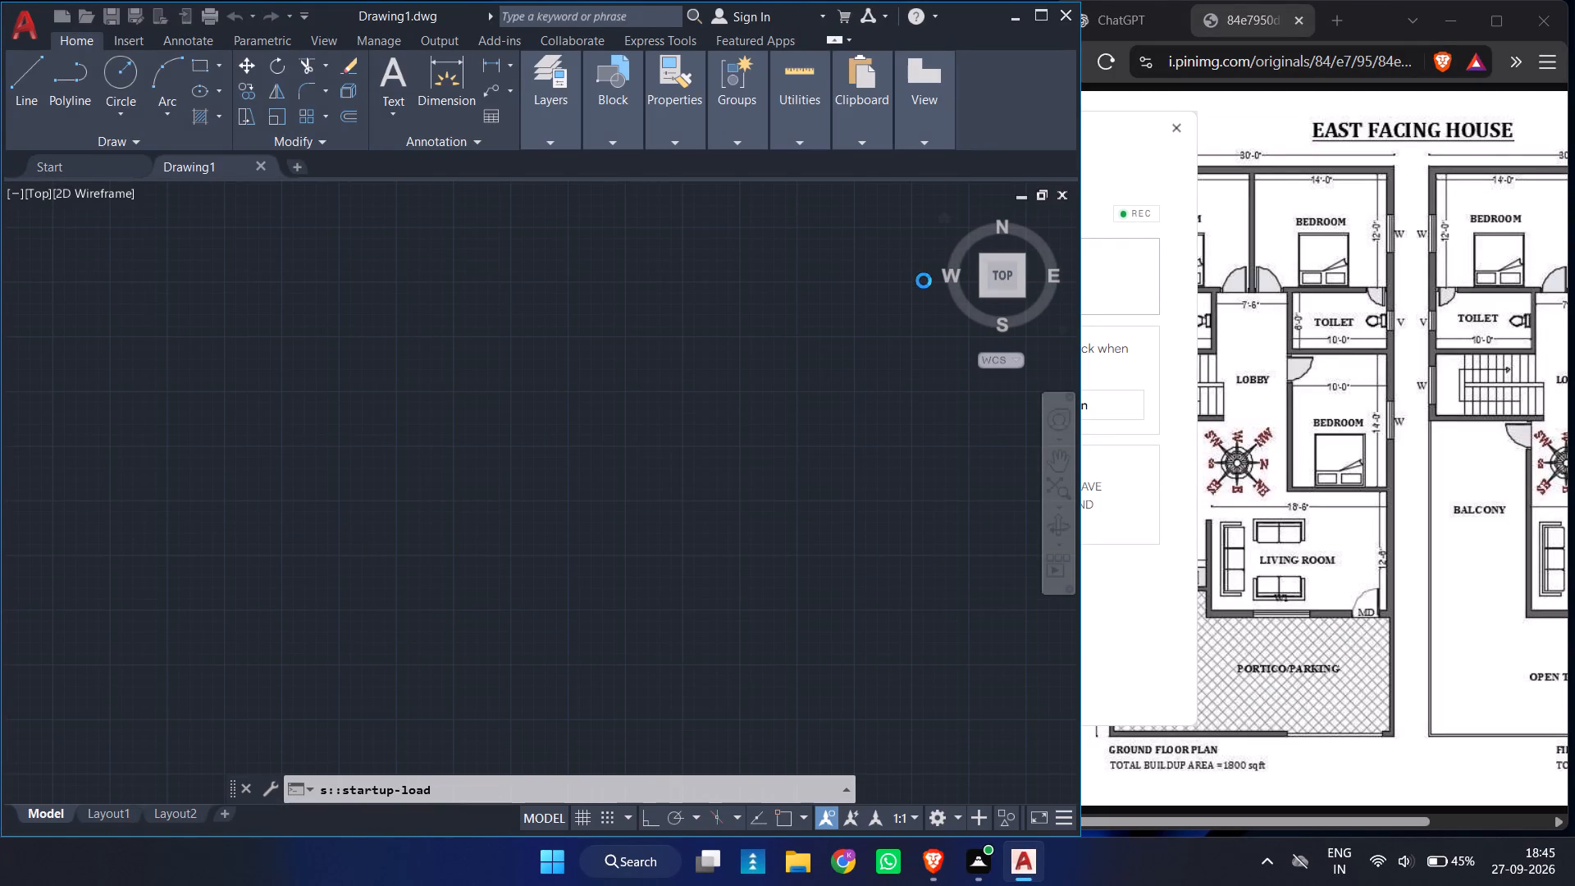
# Switch to the browser and bring the whole ground floor plan of the East Facing House reference image into view.
pyautogui.click(1382, 255)
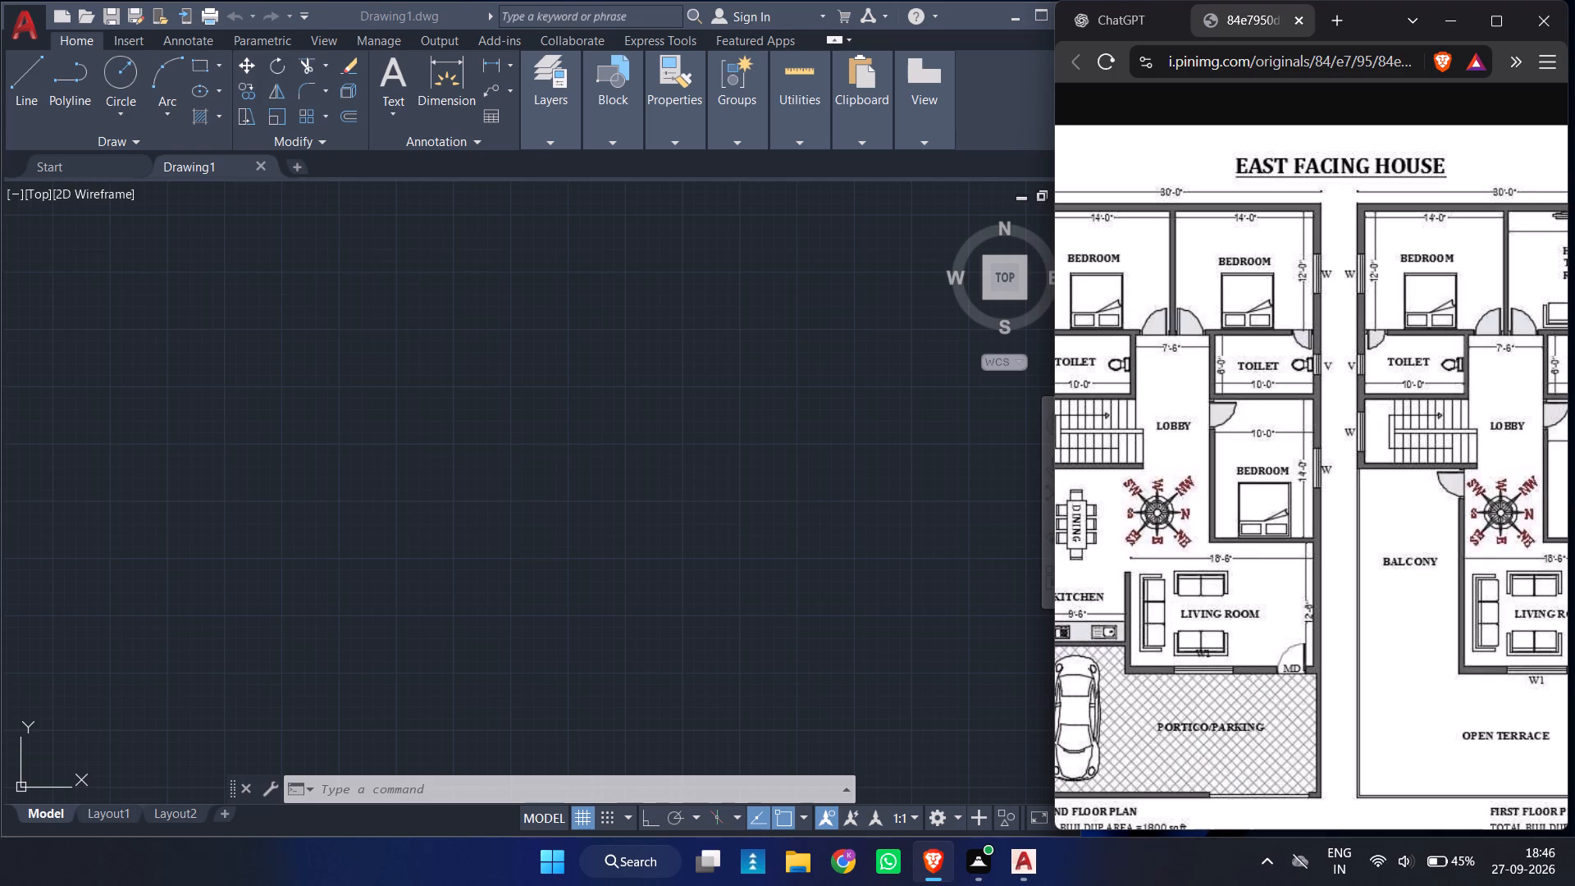
pyautogui.press('Right')
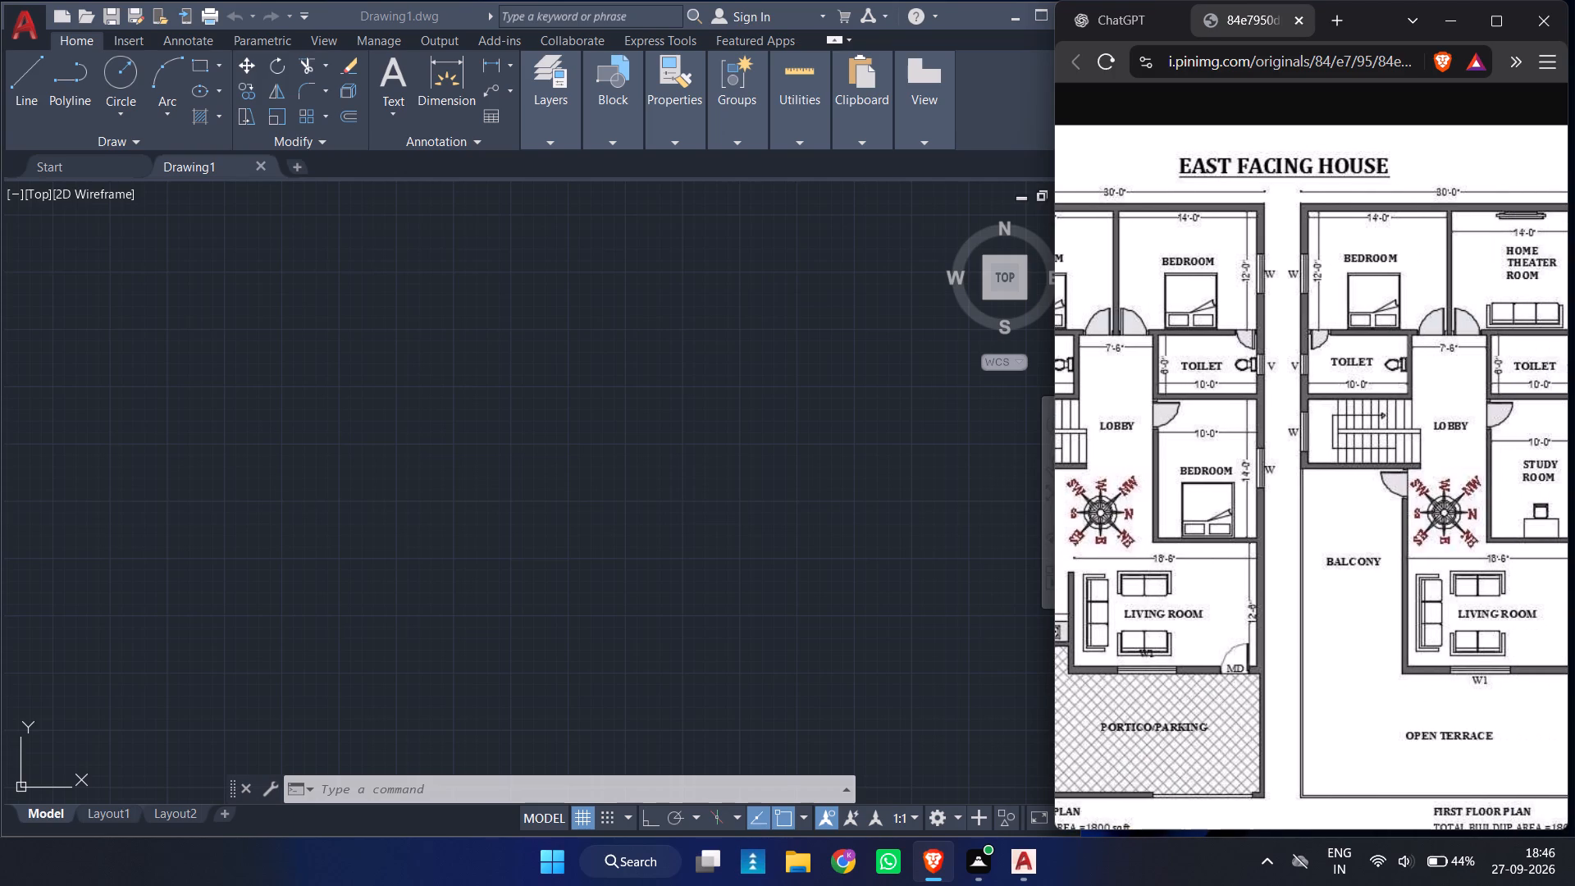
pyautogui.press('Left')
pyautogui.press('Left')
pyautogui.press('Left')
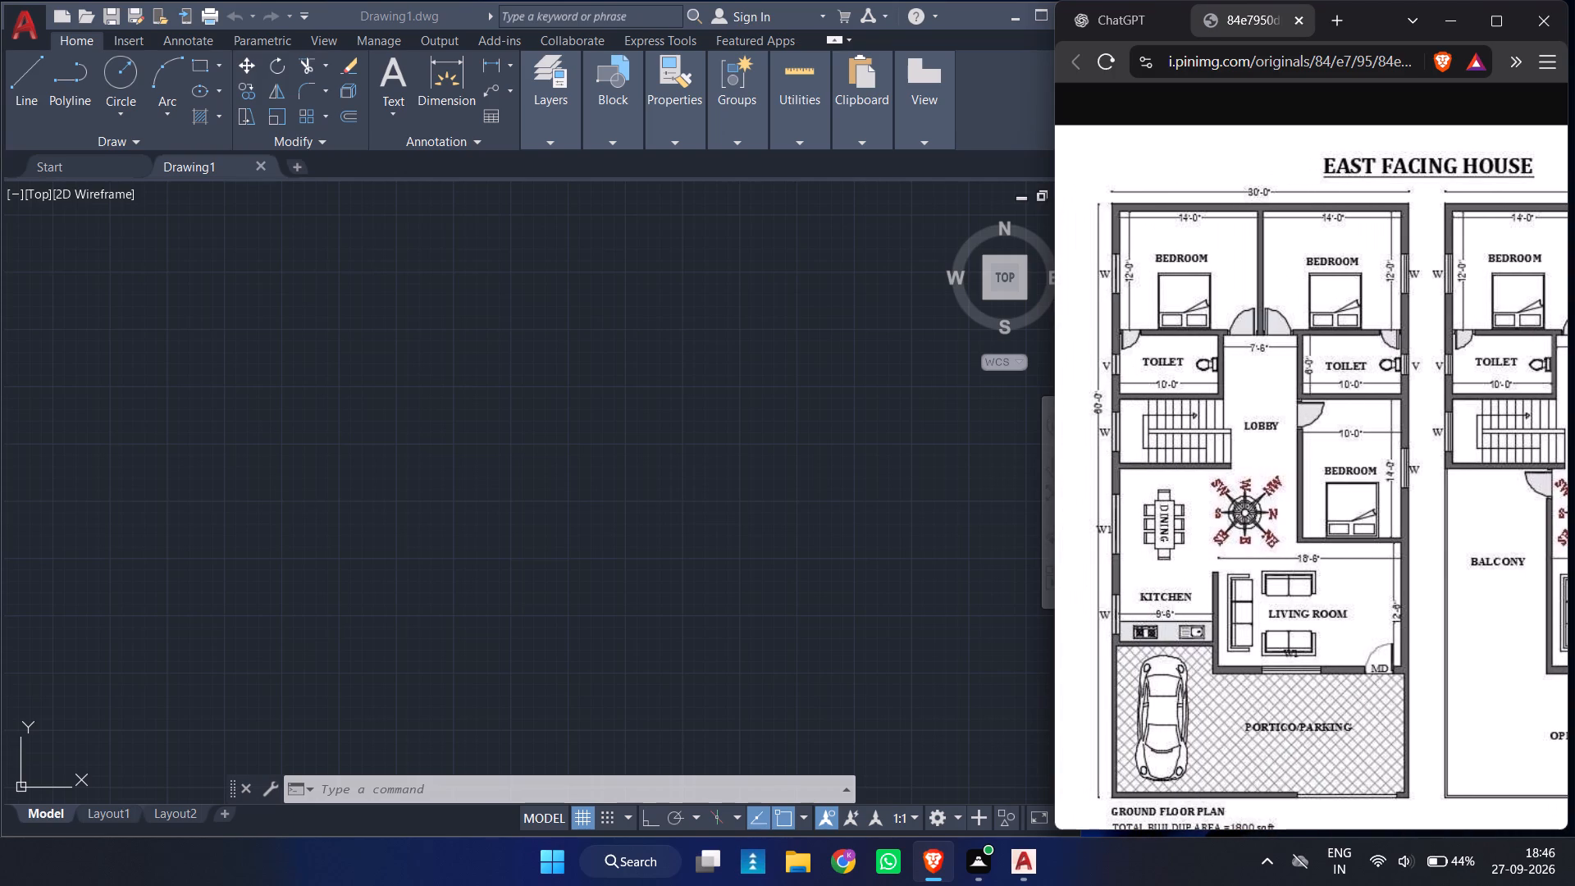
pyautogui.press('Left')
pyautogui.press('Left')
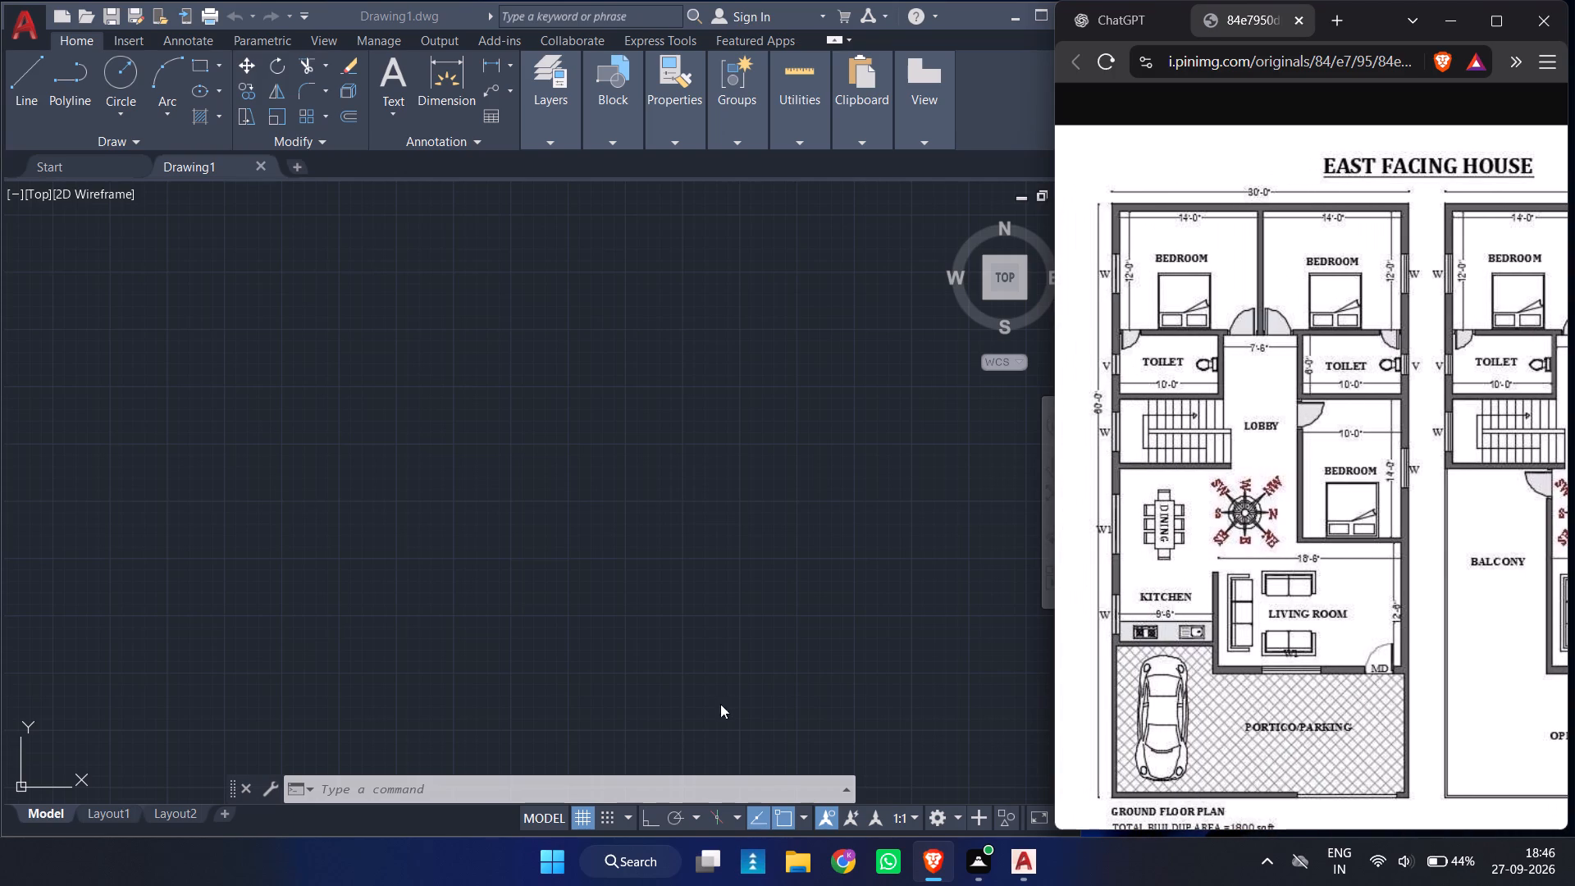
# In AutoCAD, set the drawing units to Engineering length with 0'-0.00" precision and an insertion scale in inches.
pyautogui.click(724, 698)
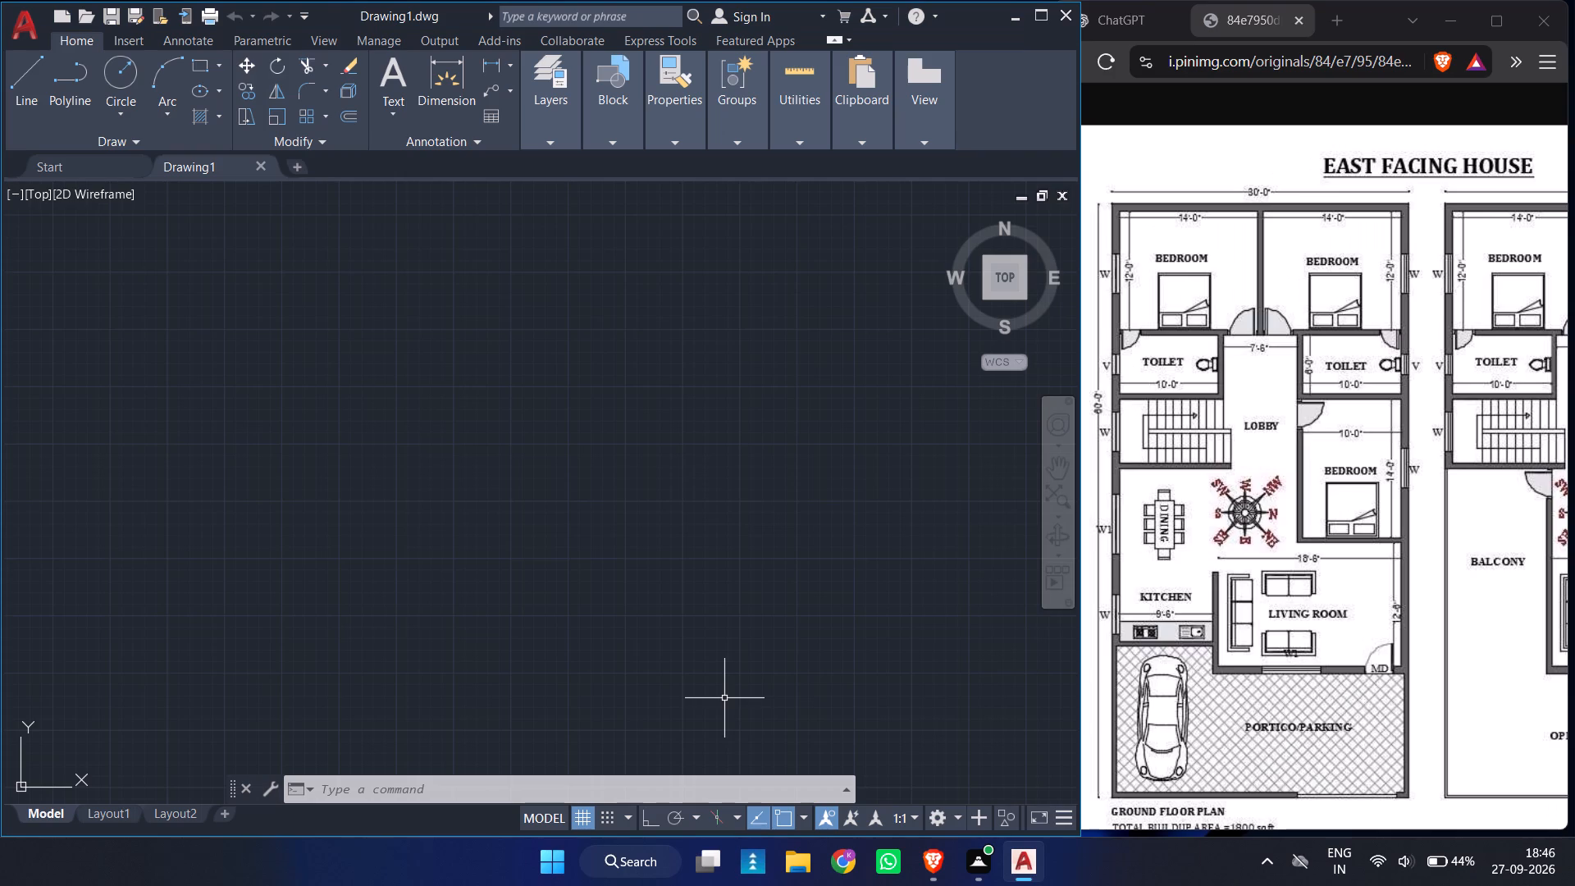
pyautogui.write('UN')
pyautogui.press('Return')
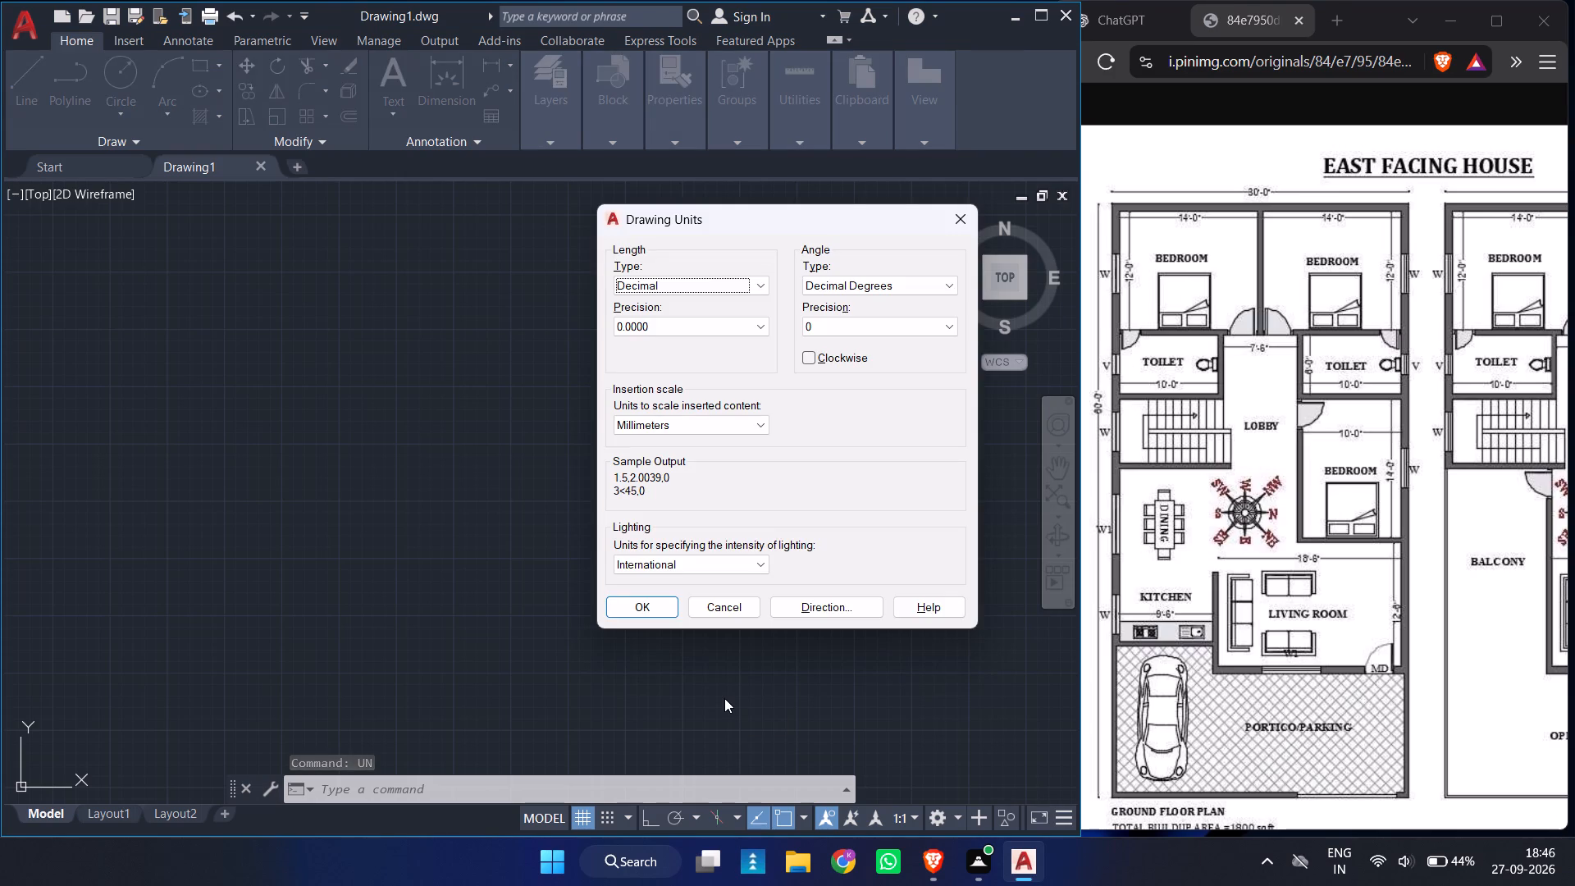
pyautogui.click(761, 285)
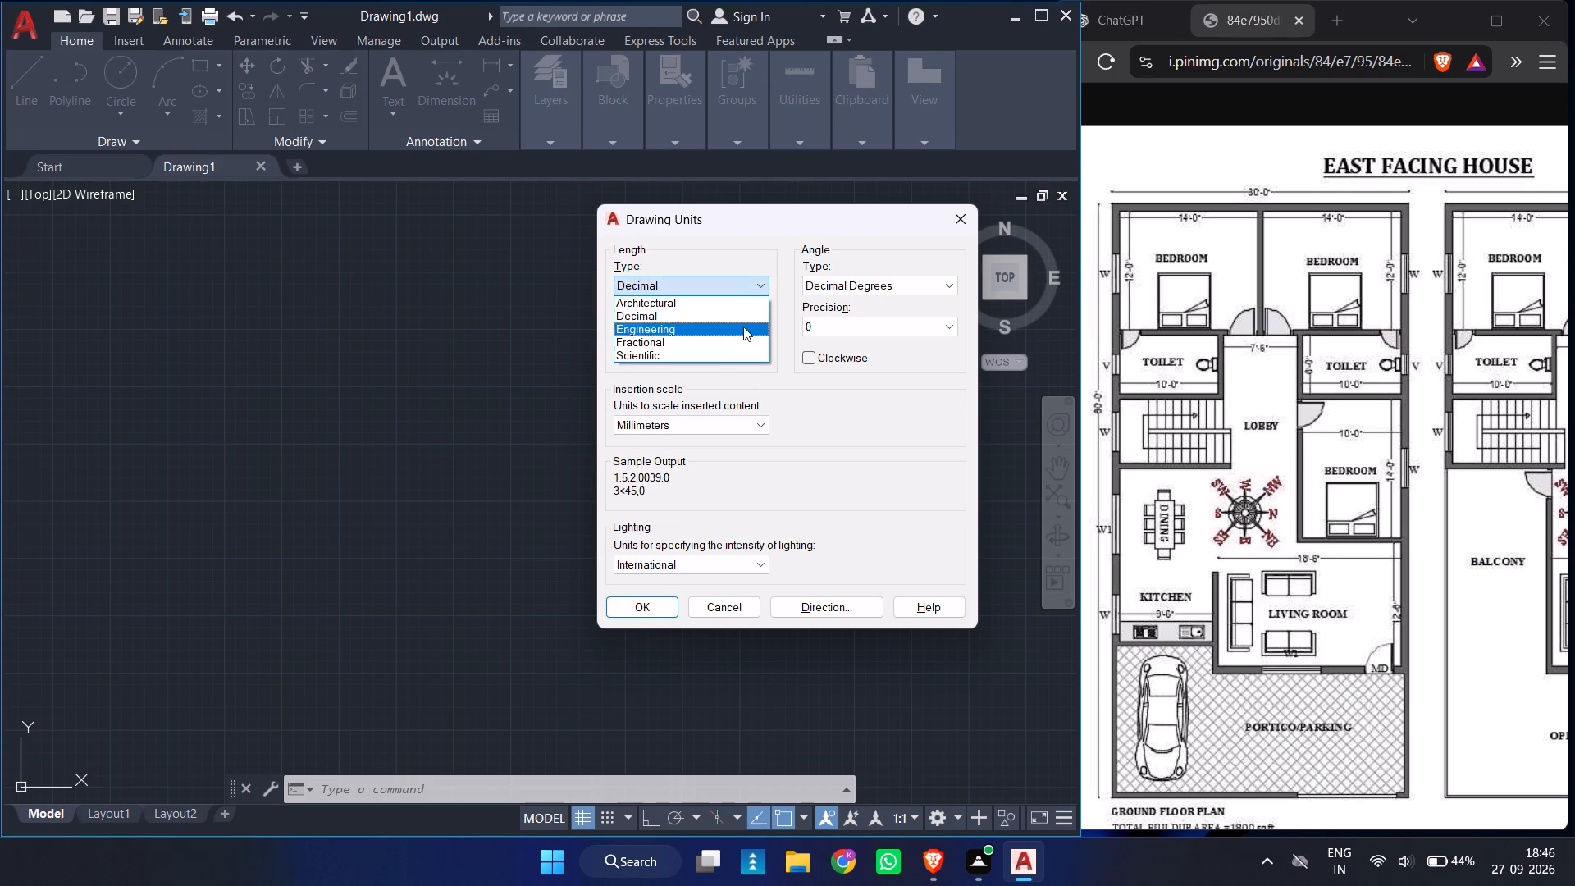
pyautogui.click(749, 322)
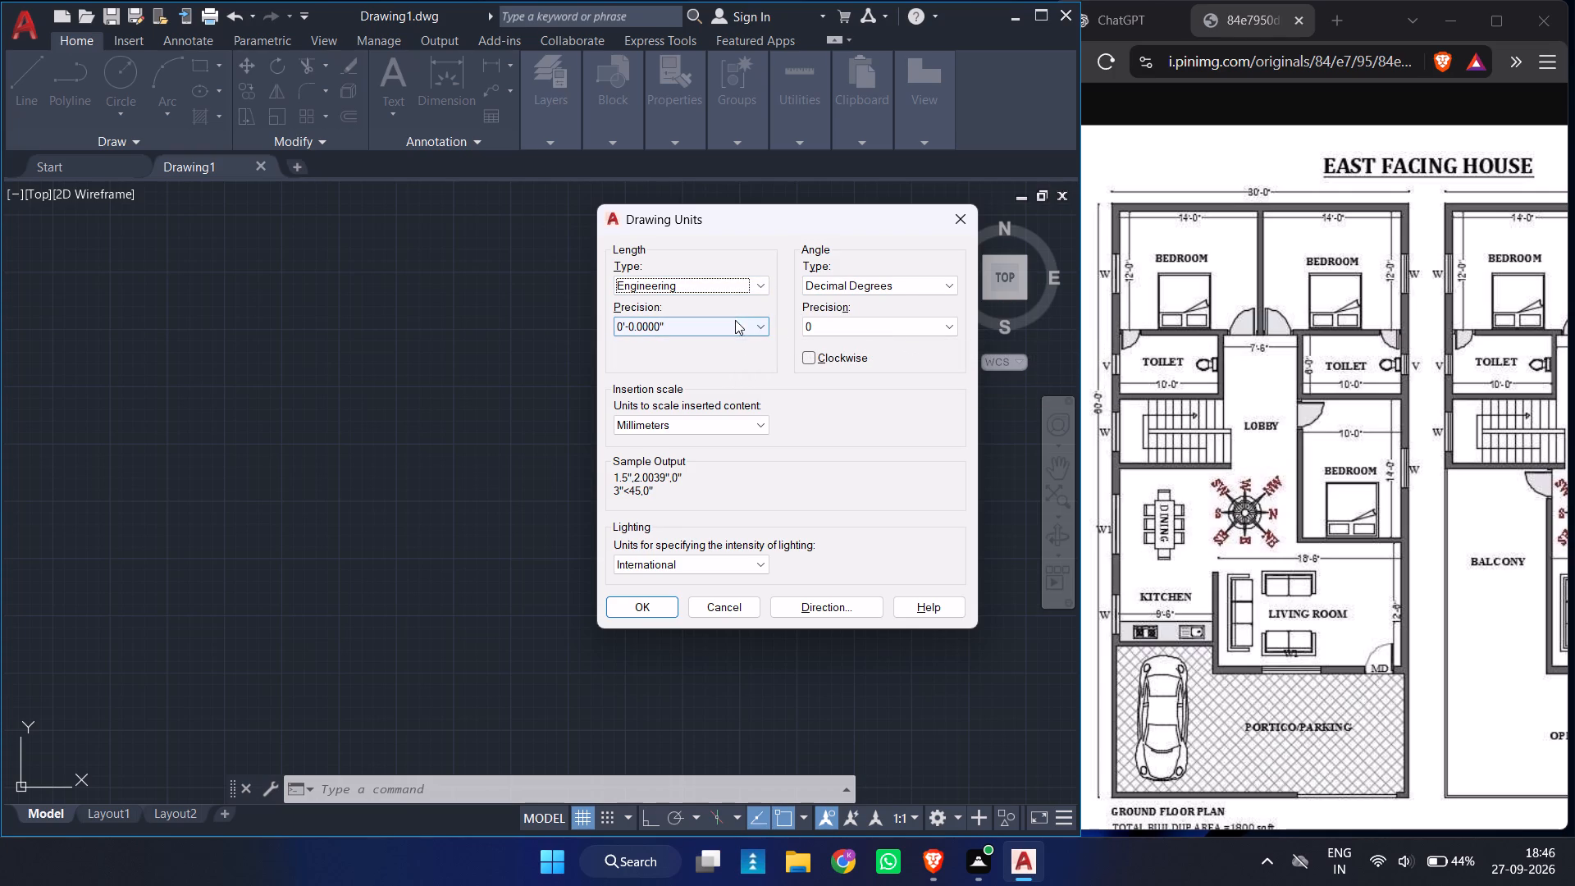
pyautogui.click(739, 328)
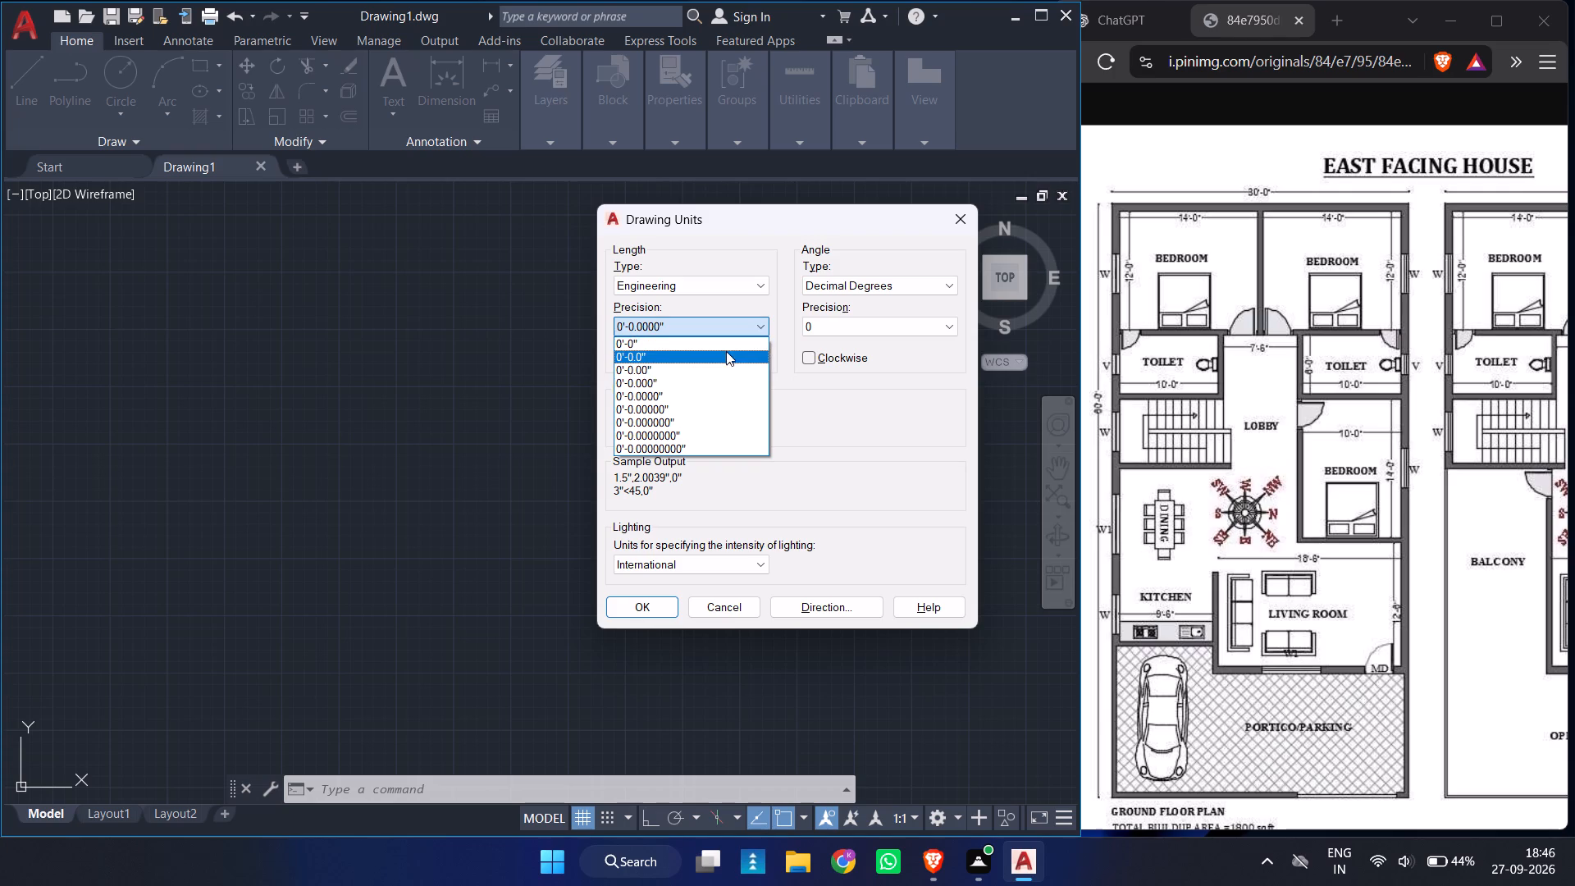
pyautogui.click(722, 375)
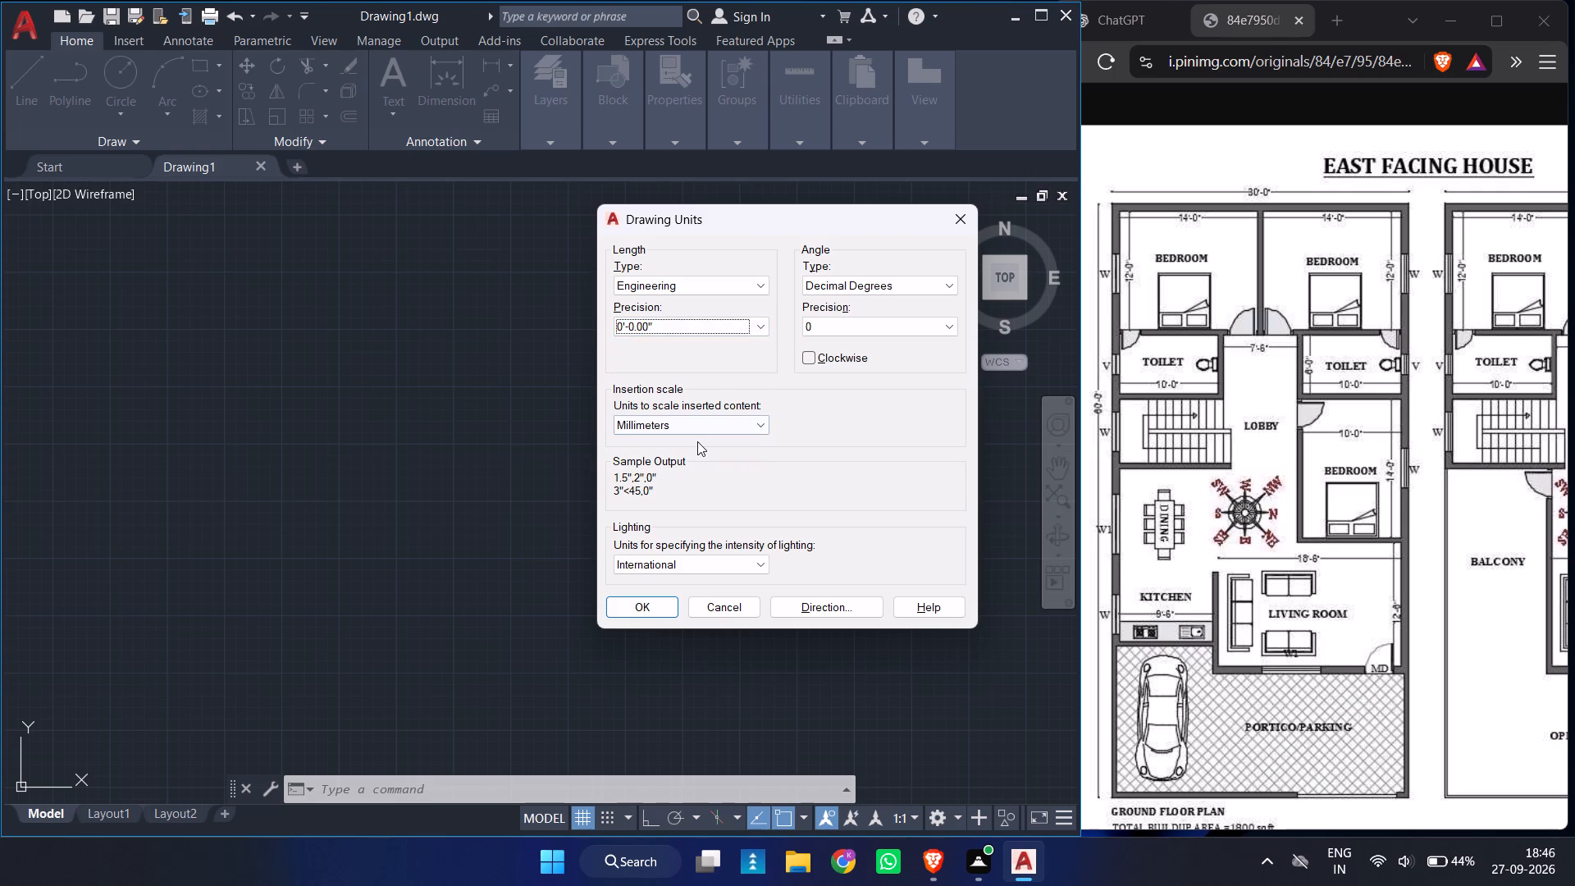
pyautogui.click(700, 430)
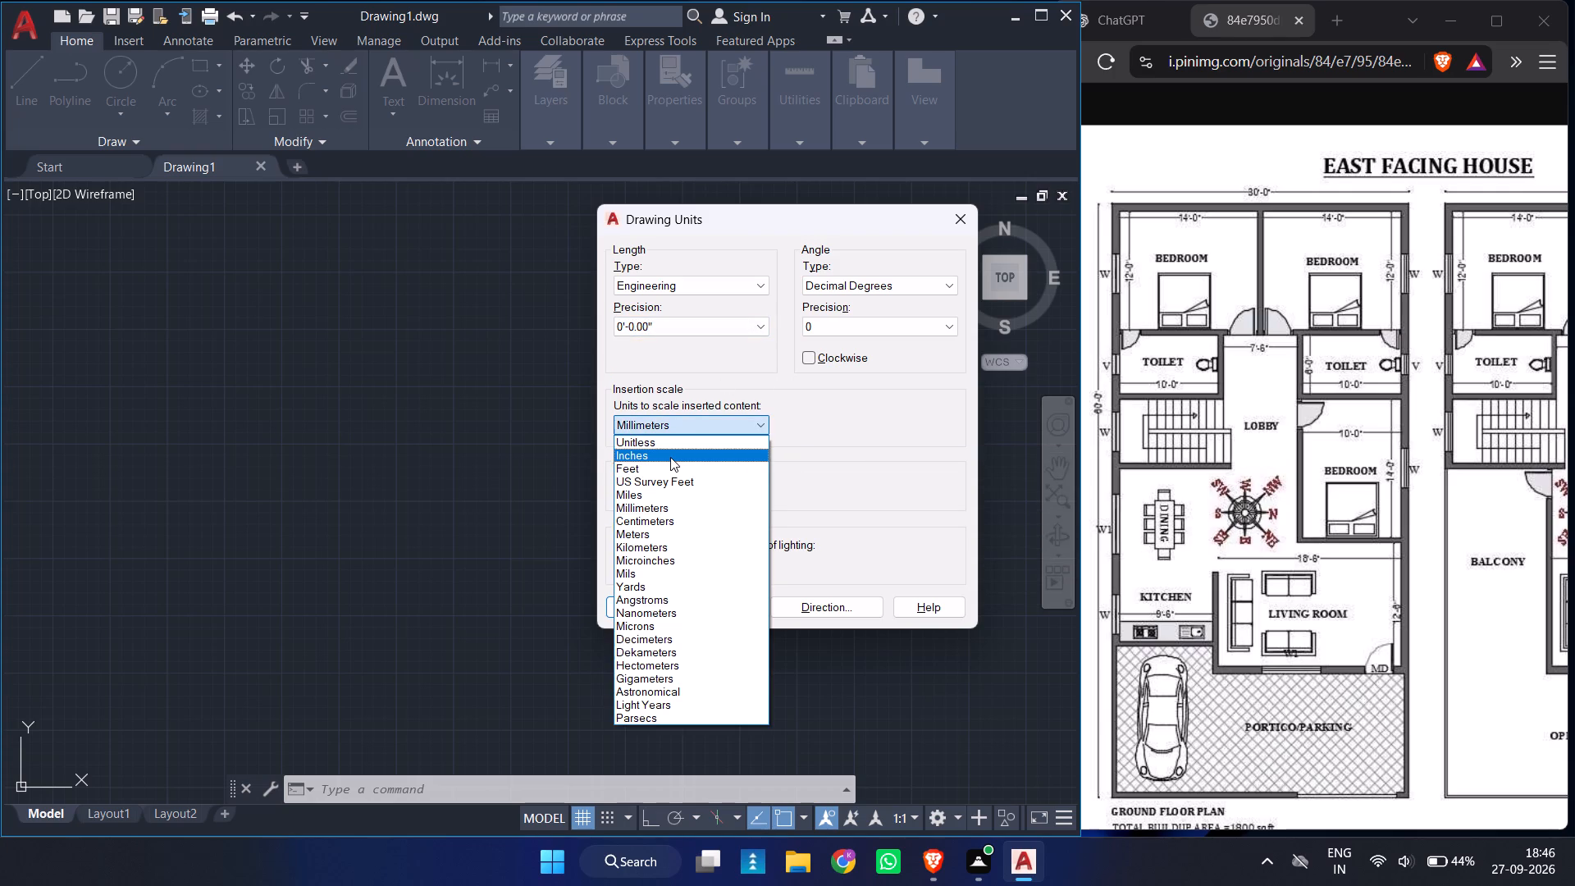
pyautogui.click(670, 457)
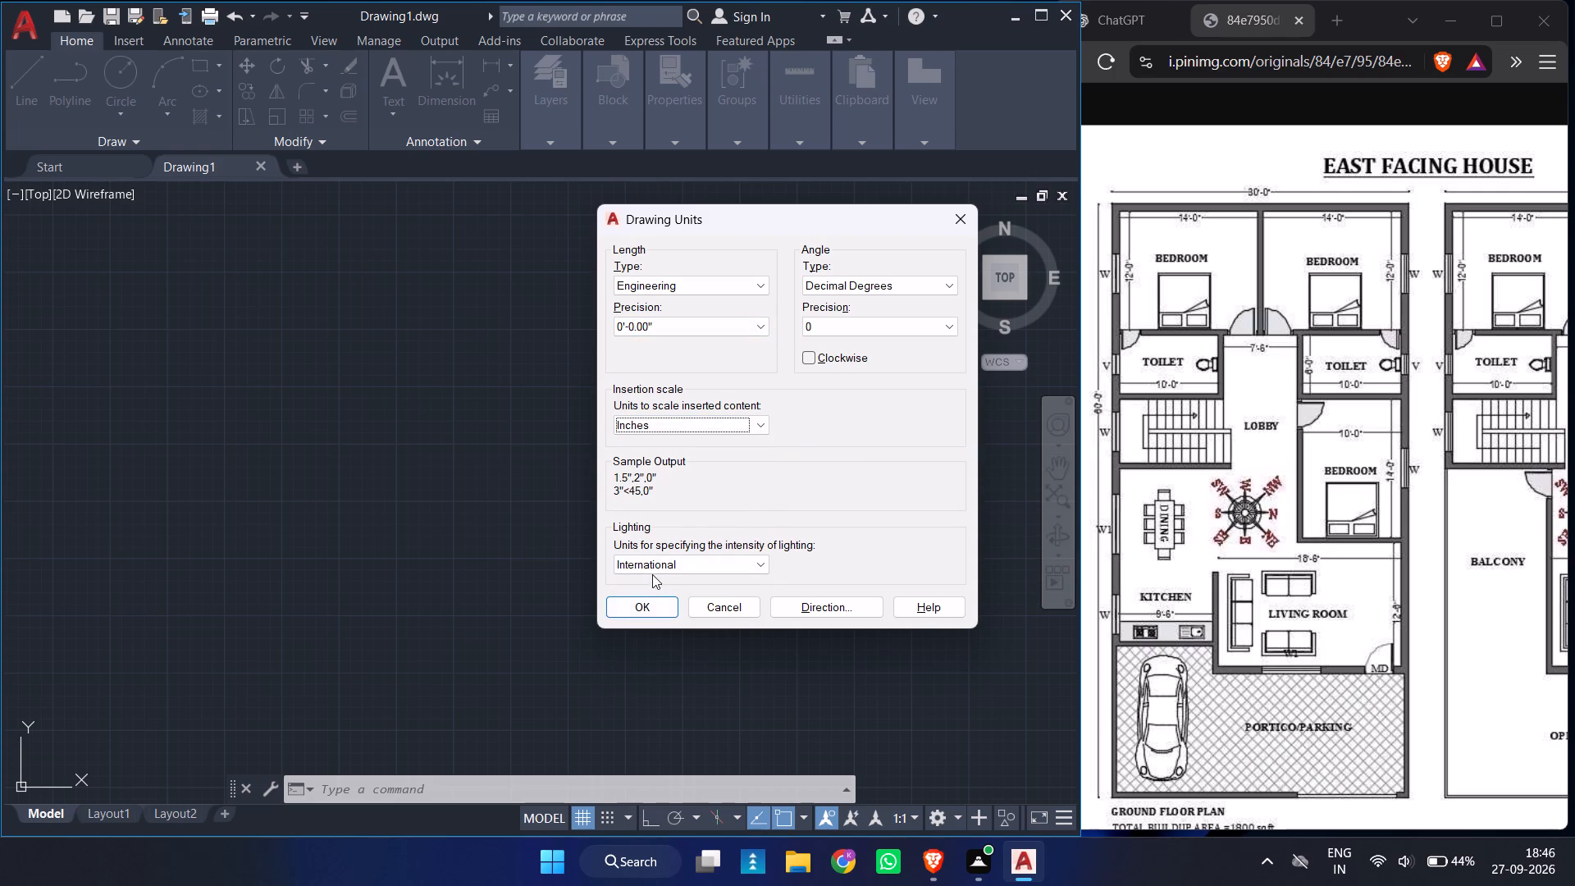
pyautogui.click(641, 598)
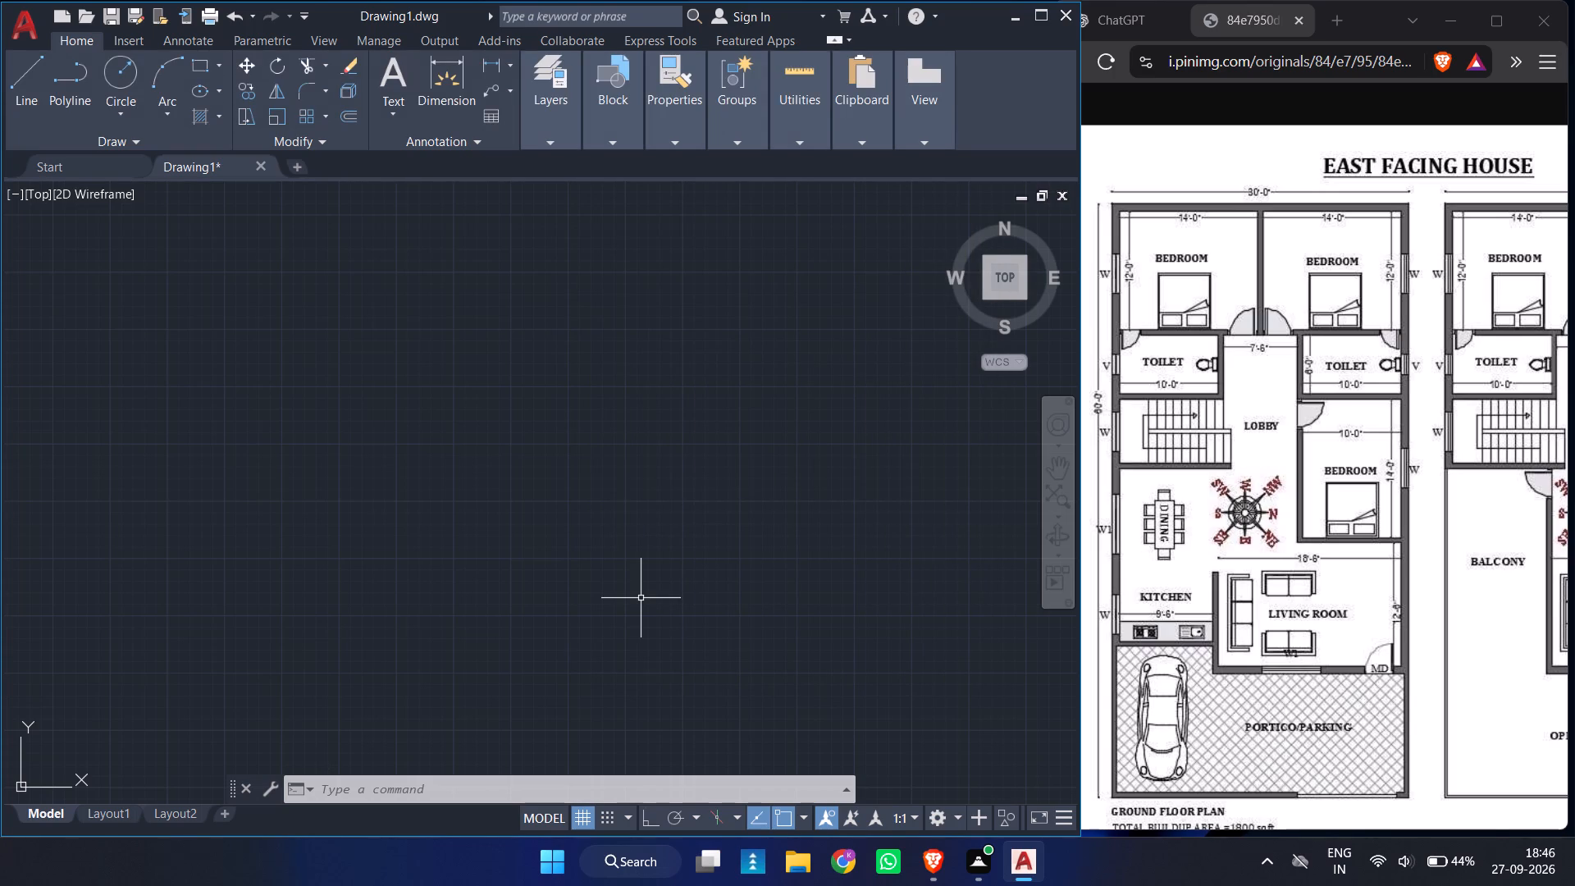
# Open the Dimension Style Manager.
pyautogui.press('o')
pyautogui.press('BackSpace')
pyautogui.write('D')
pyautogui.press('space')
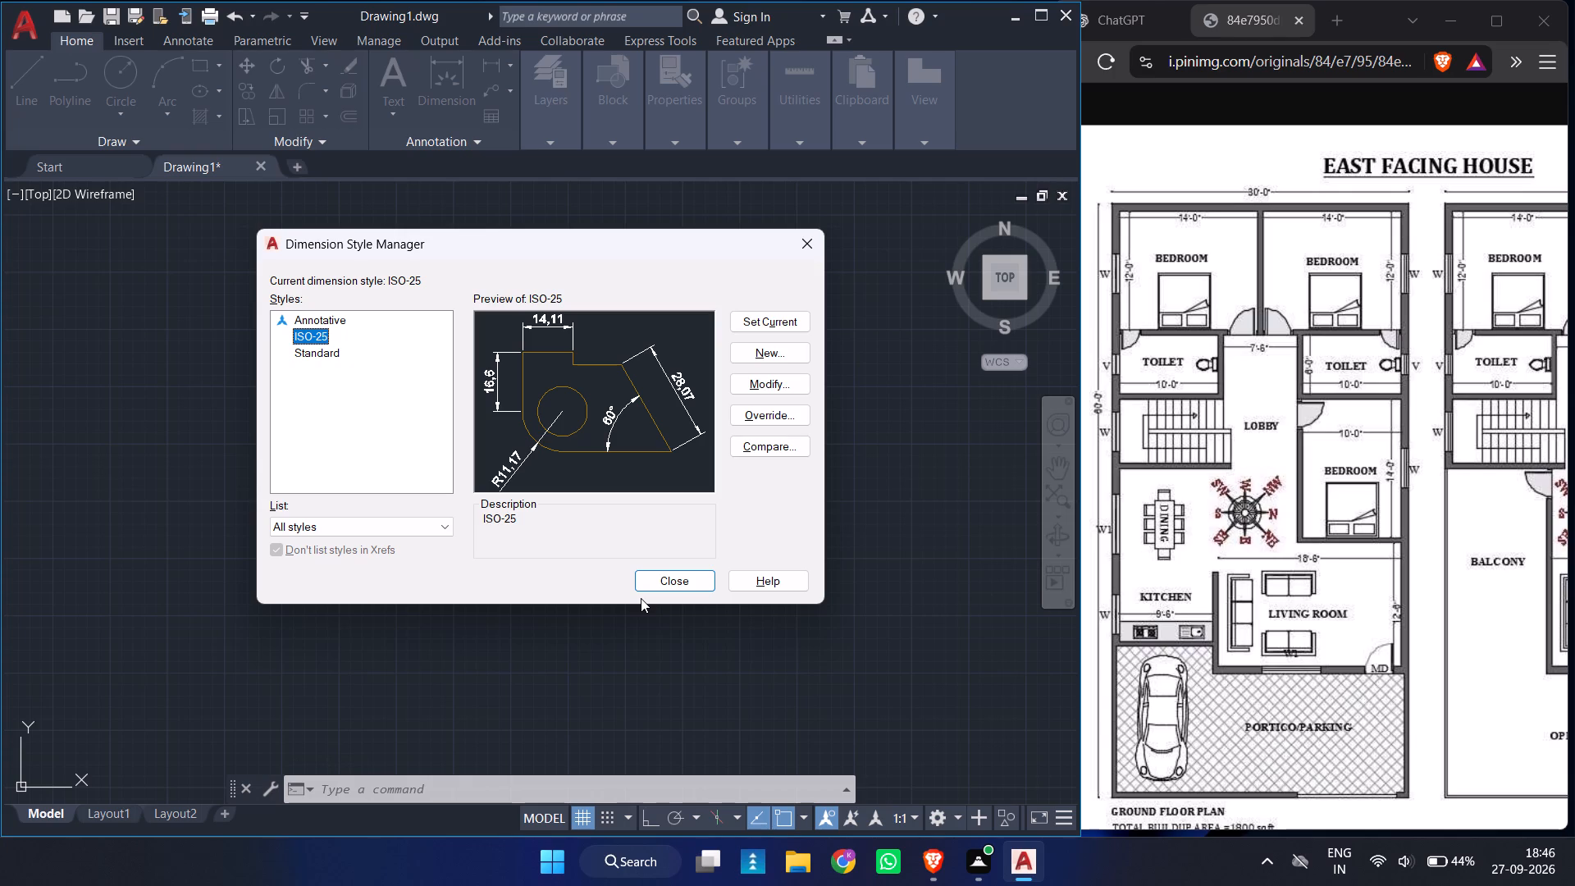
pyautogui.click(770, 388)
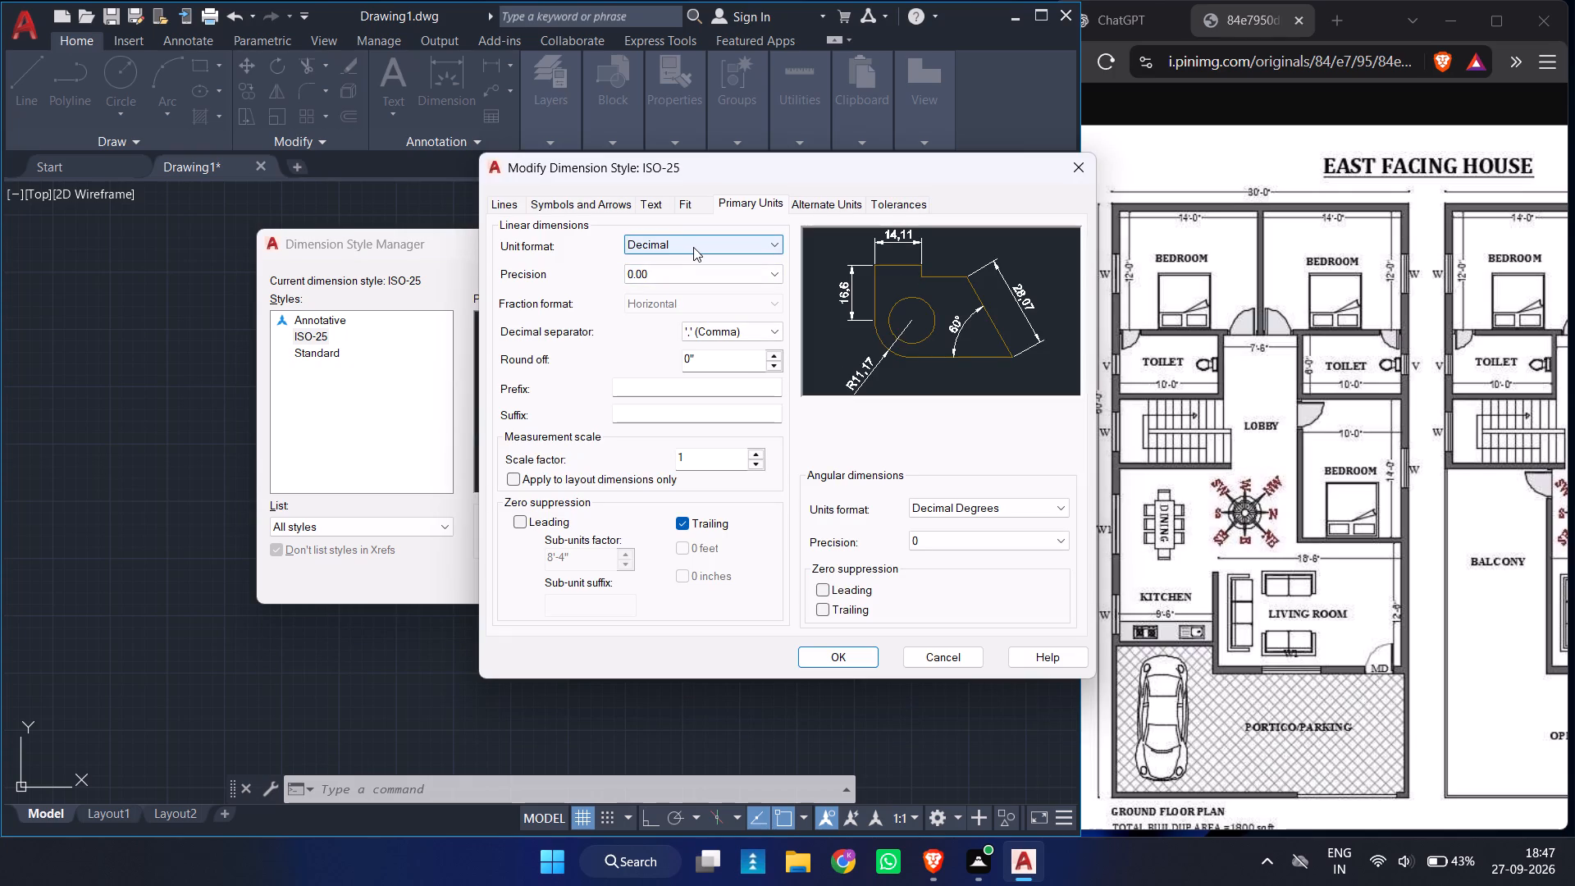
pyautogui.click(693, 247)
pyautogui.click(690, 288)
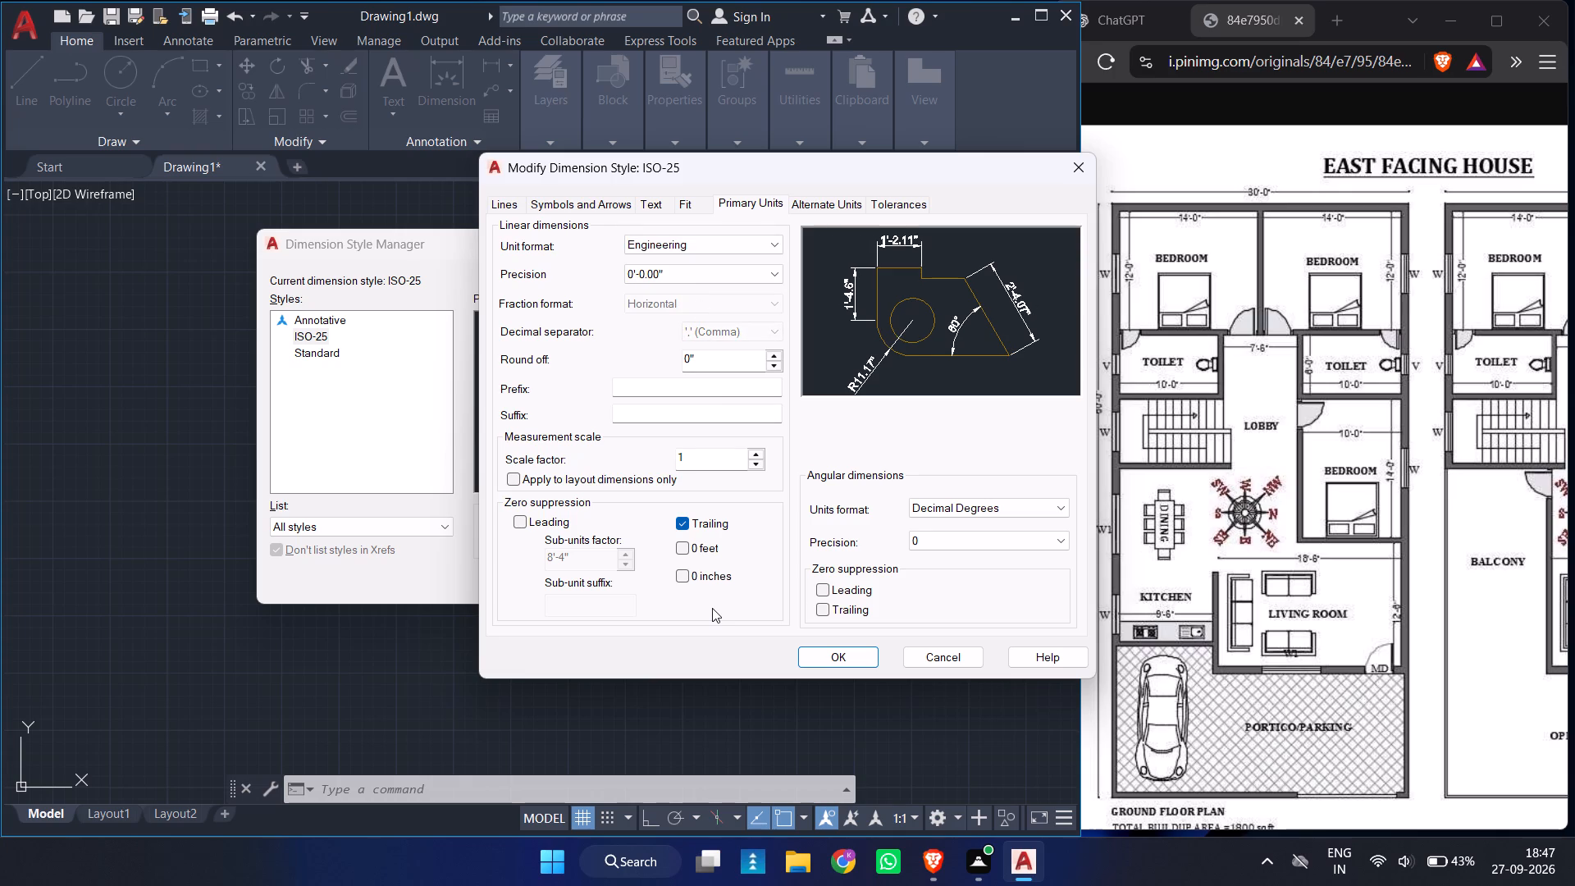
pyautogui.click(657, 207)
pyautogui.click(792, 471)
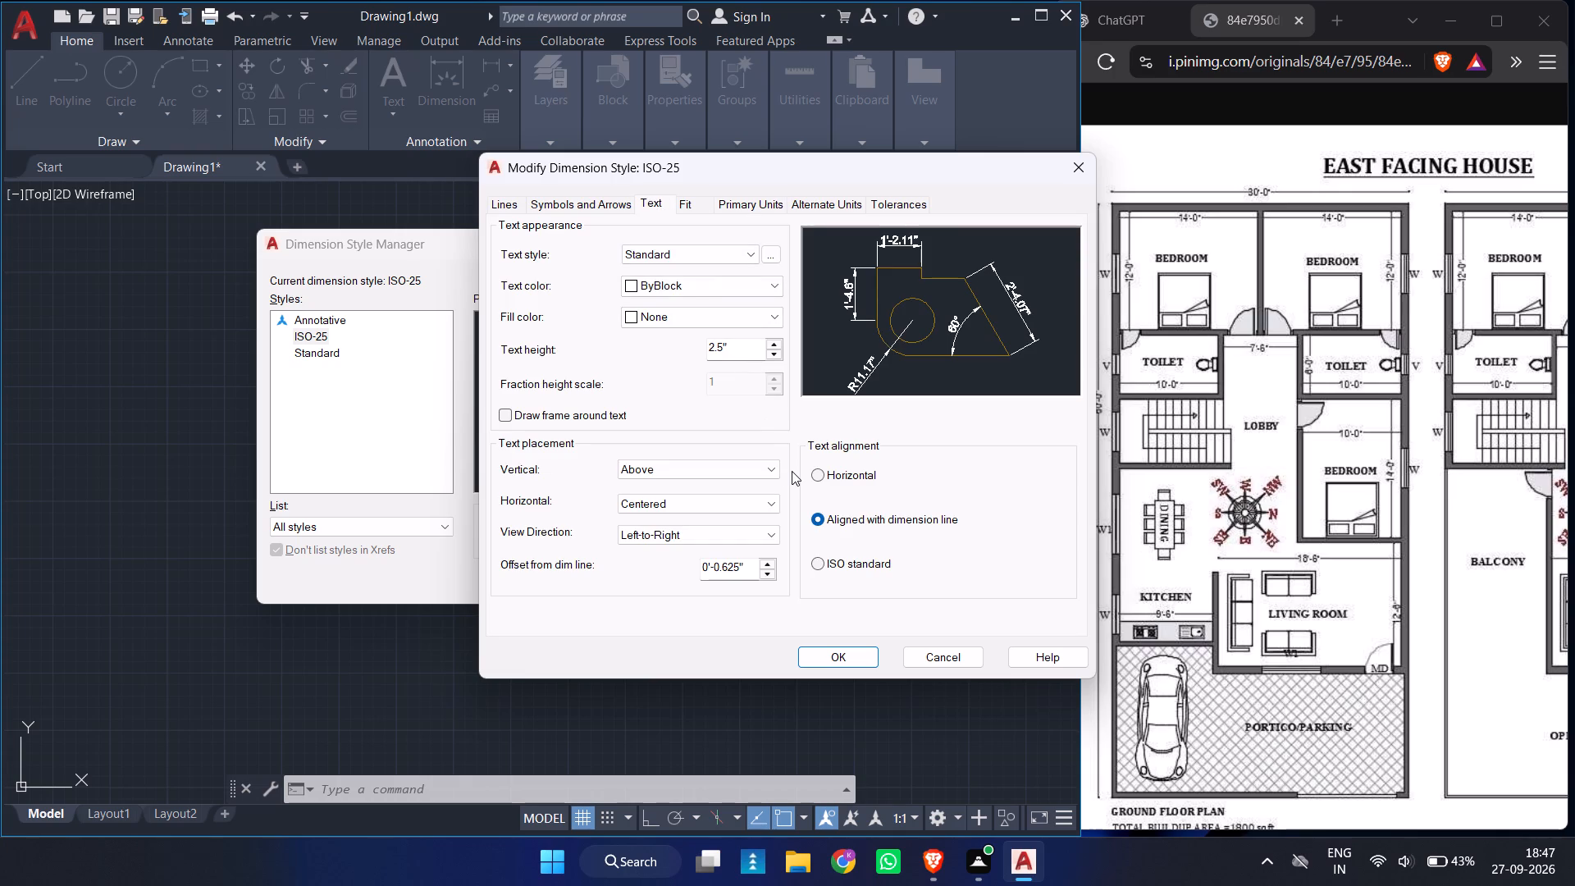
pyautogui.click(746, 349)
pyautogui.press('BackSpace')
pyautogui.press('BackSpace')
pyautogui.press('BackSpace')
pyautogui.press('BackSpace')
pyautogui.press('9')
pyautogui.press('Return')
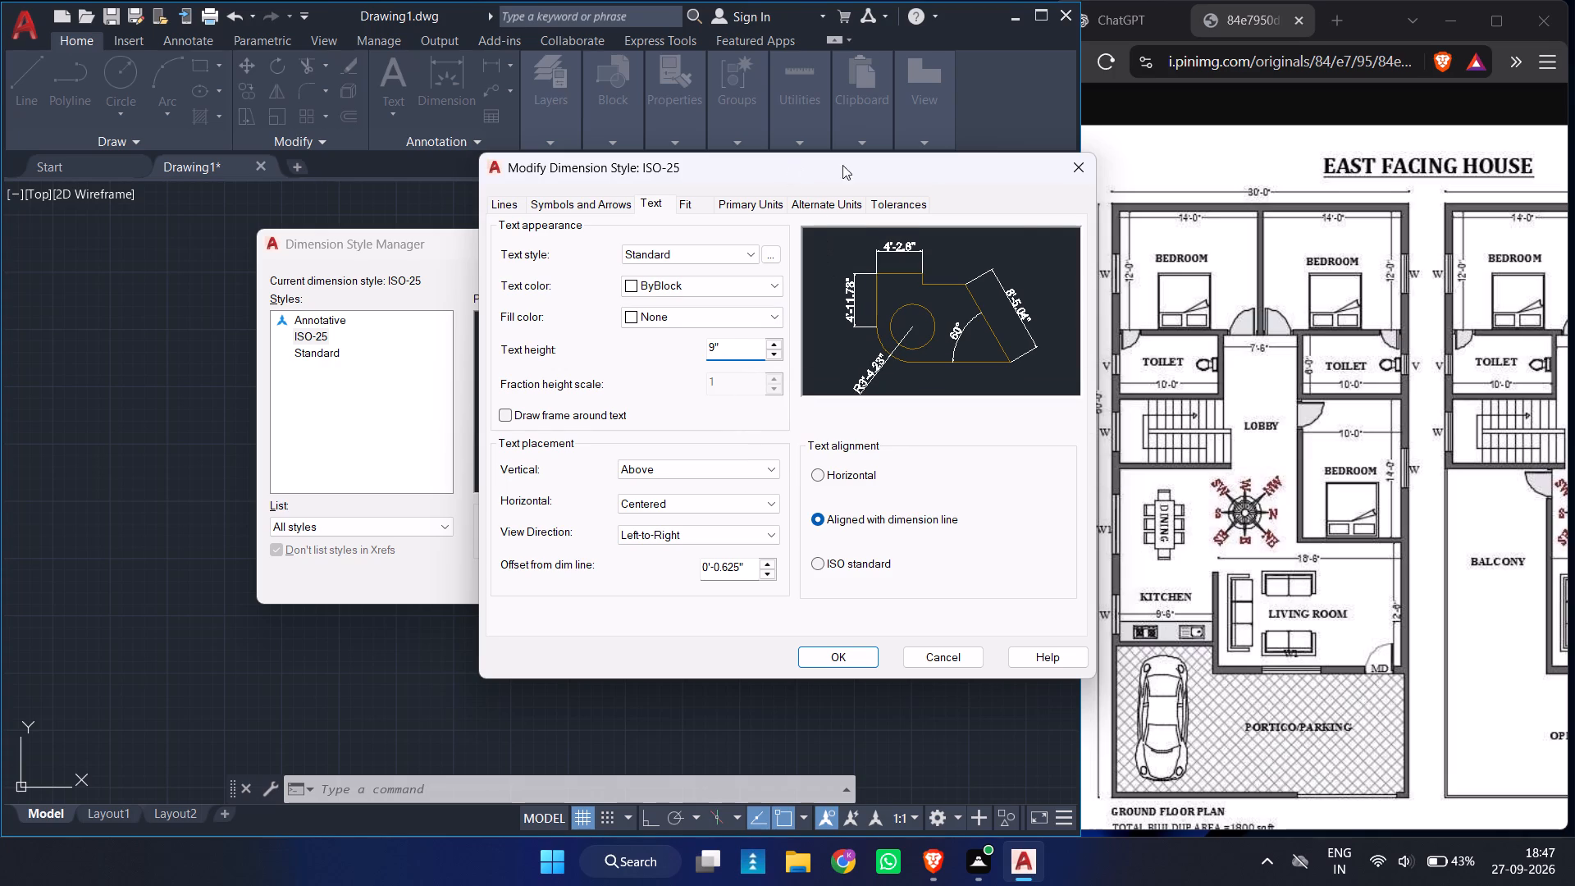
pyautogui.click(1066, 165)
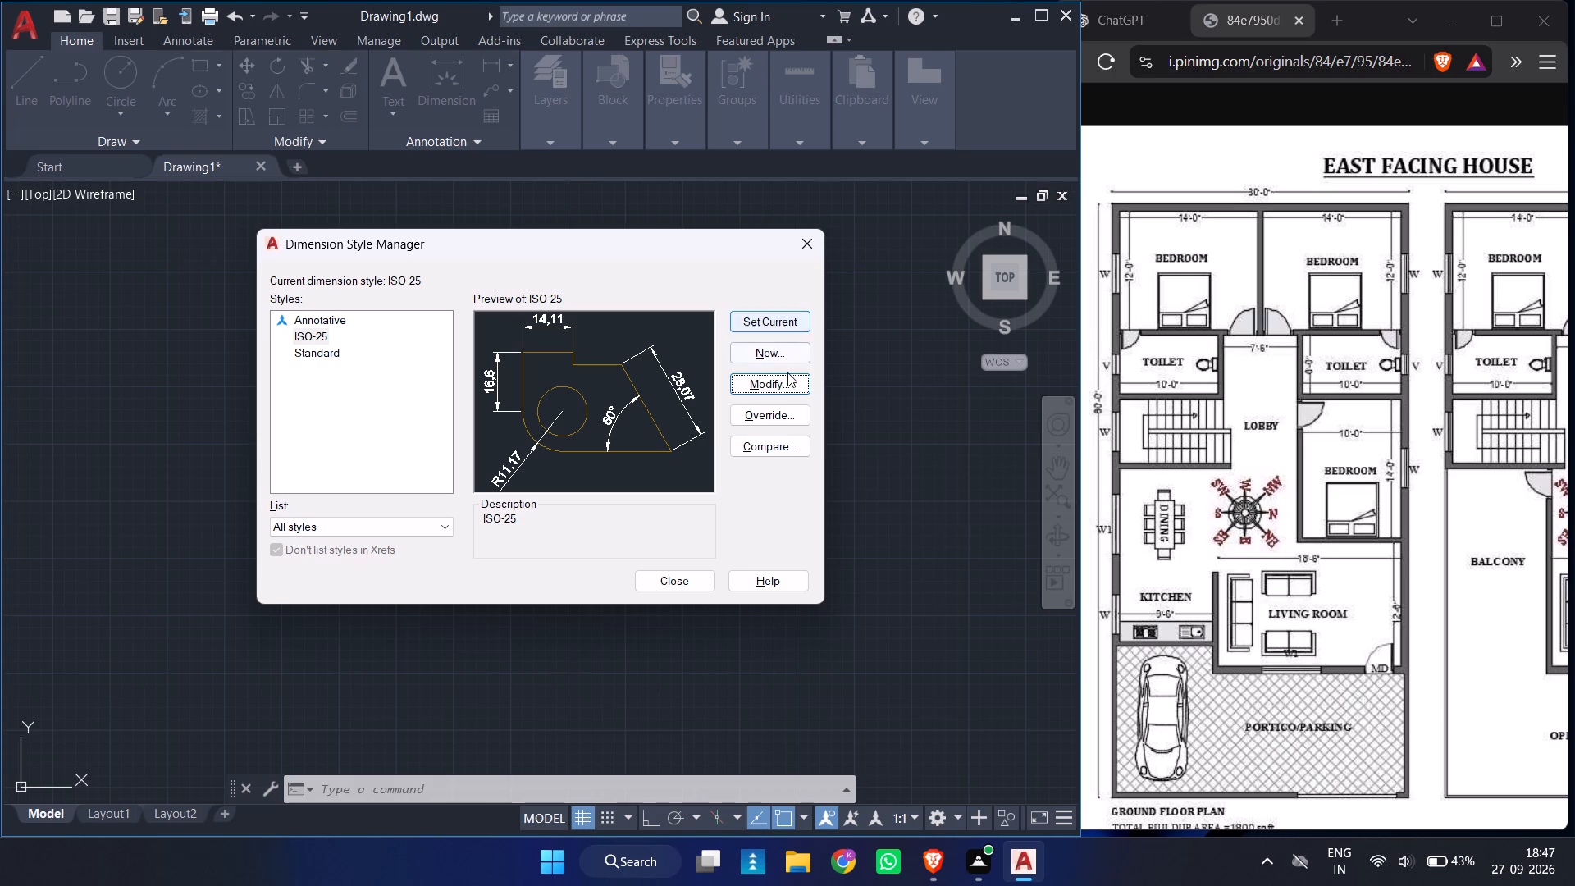
# Modify the ISO-25 dimension style to the Engineering unit format with a text height of 9", and set it current.
pyautogui.click(785, 378)
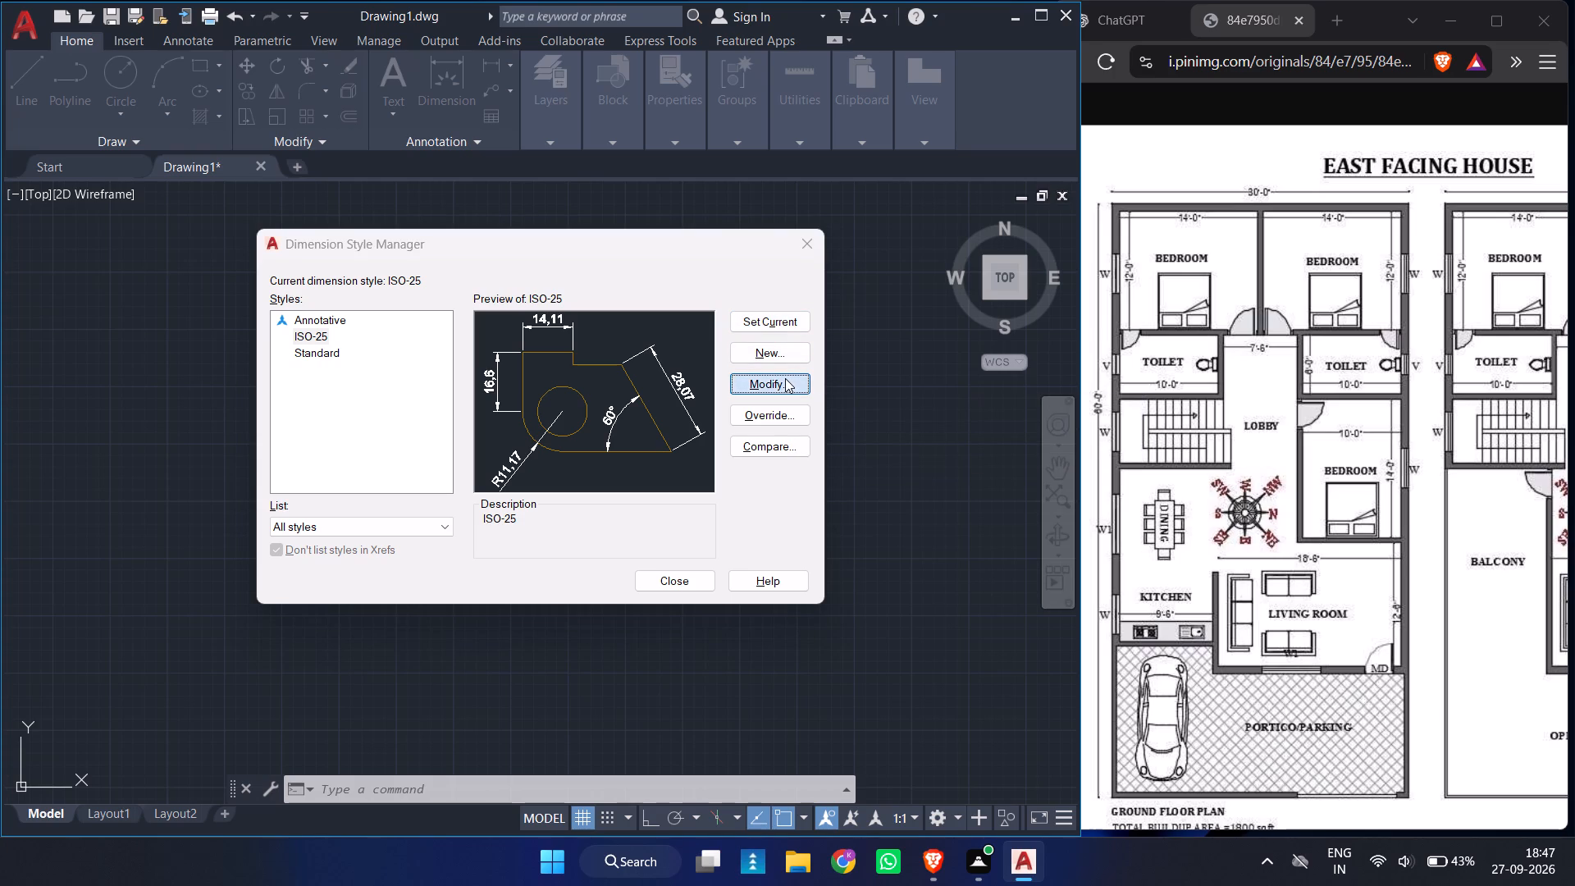
pyautogui.click(785, 378)
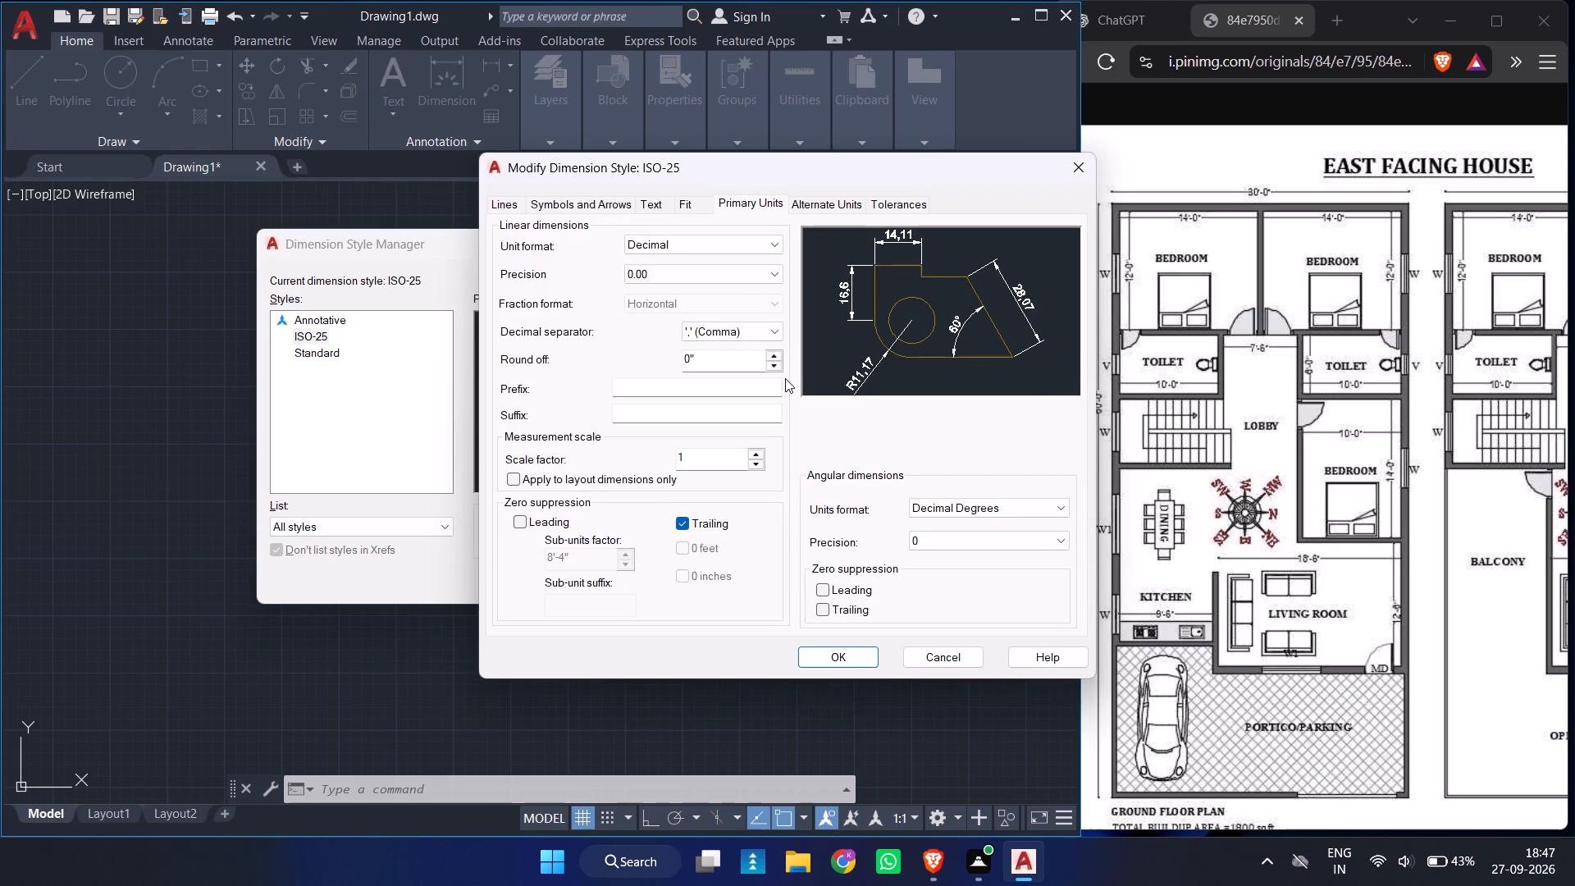
pyautogui.click(666, 246)
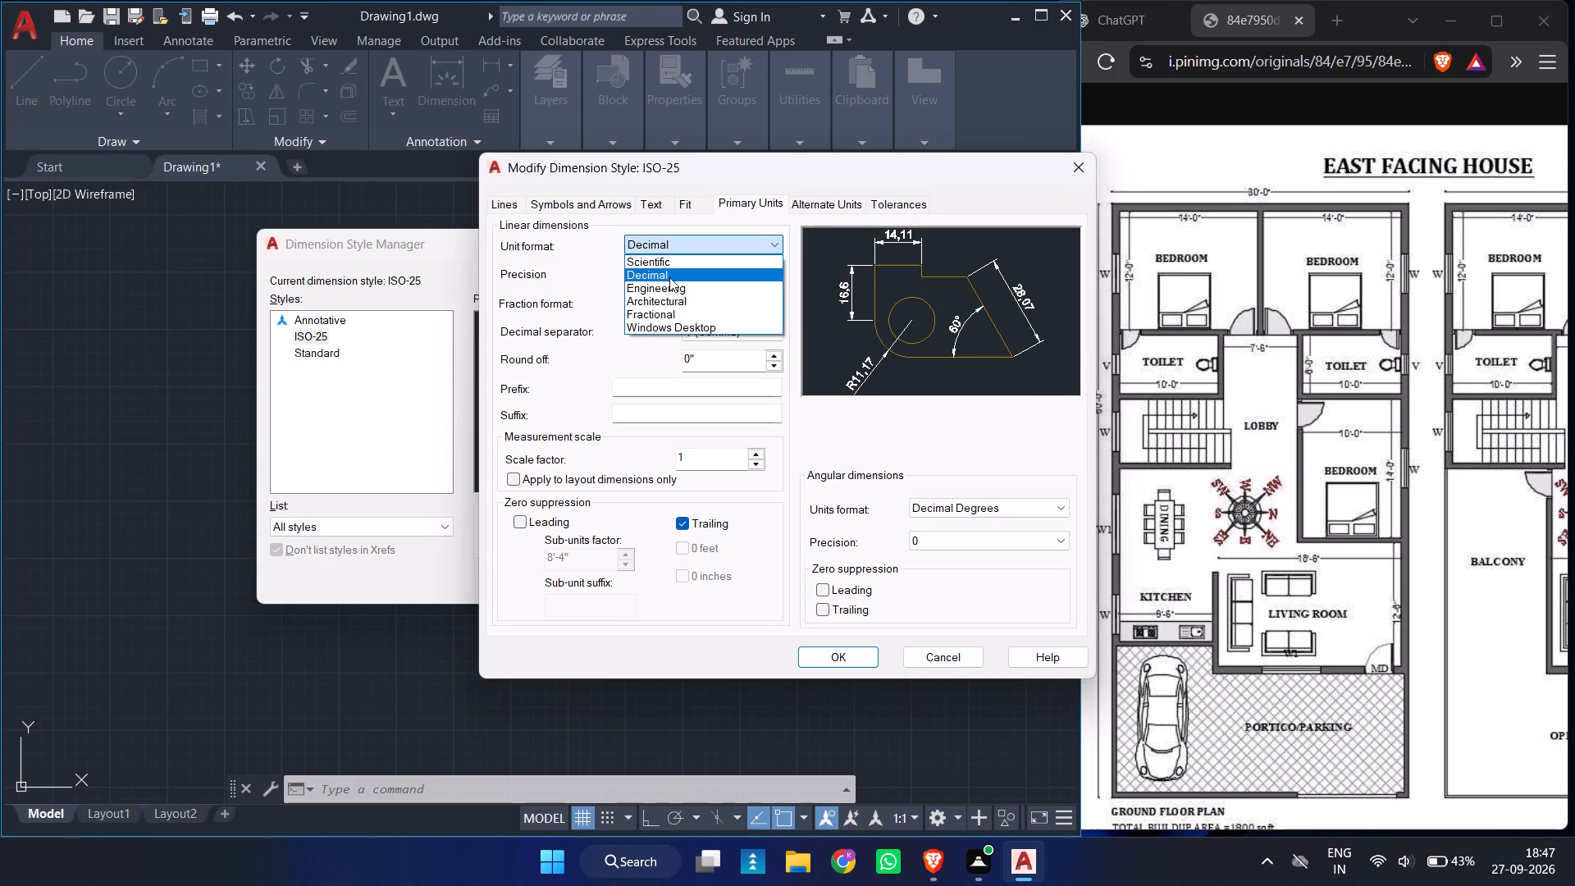
pyautogui.click(669, 285)
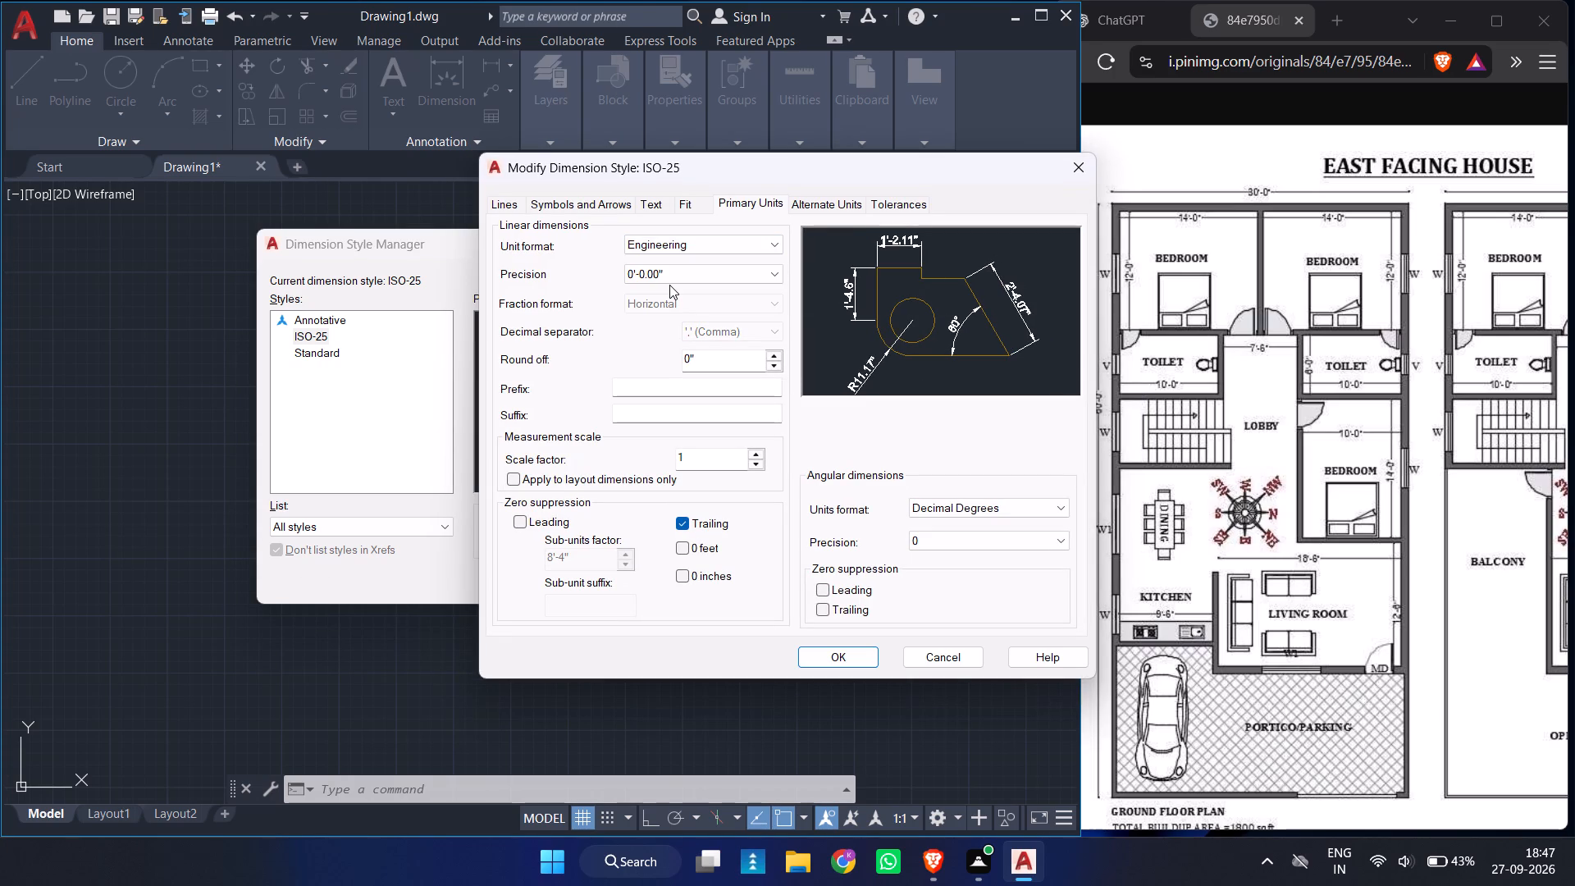
pyautogui.click(650, 196)
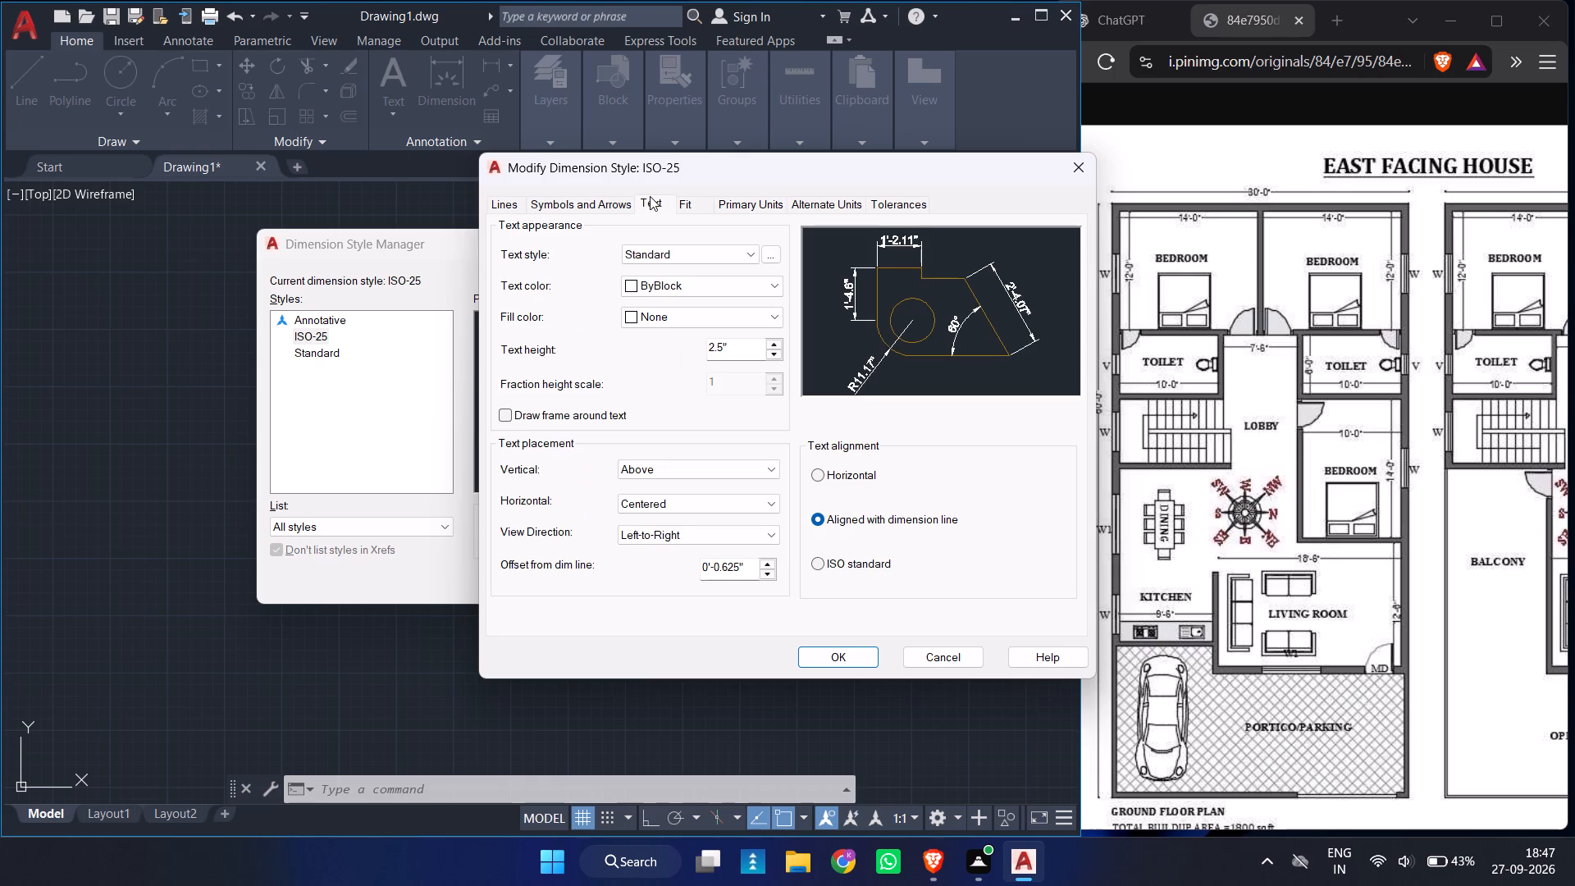
pyautogui.click(754, 344)
pyautogui.press('BackSpace')
pyautogui.press('BackSpace')
pyautogui.press('BackSpace')
pyautogui.press('9')
pyautogui.press('BackSpace')
pyautogui.press('BackSpace')
pyautogui.press('9')
pyautogui.click(861, 652)
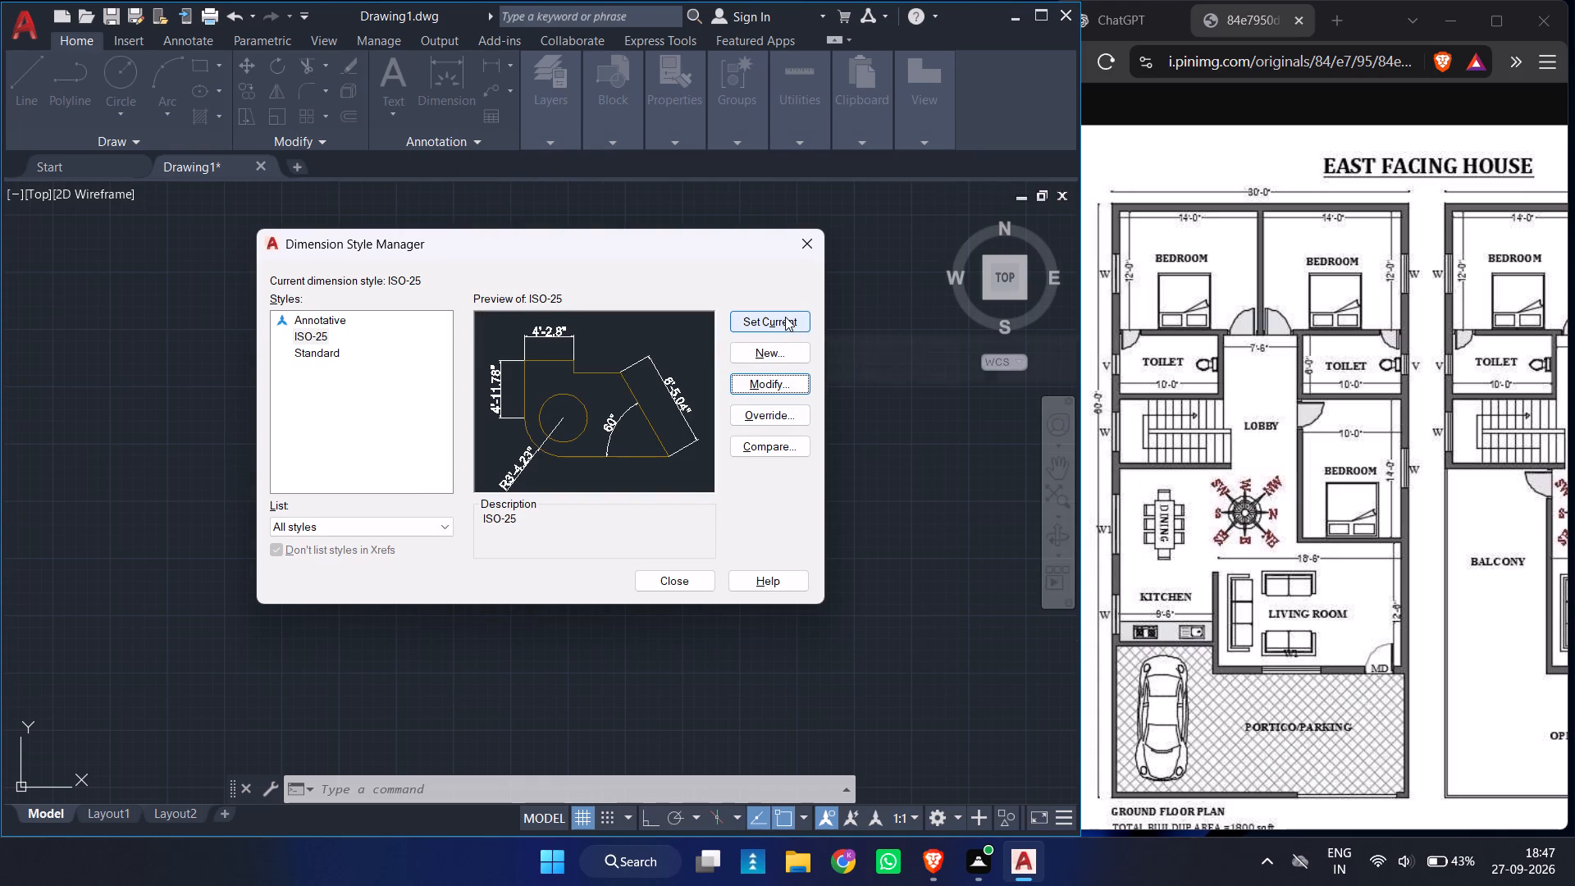
pyautogui.click(785, 317)
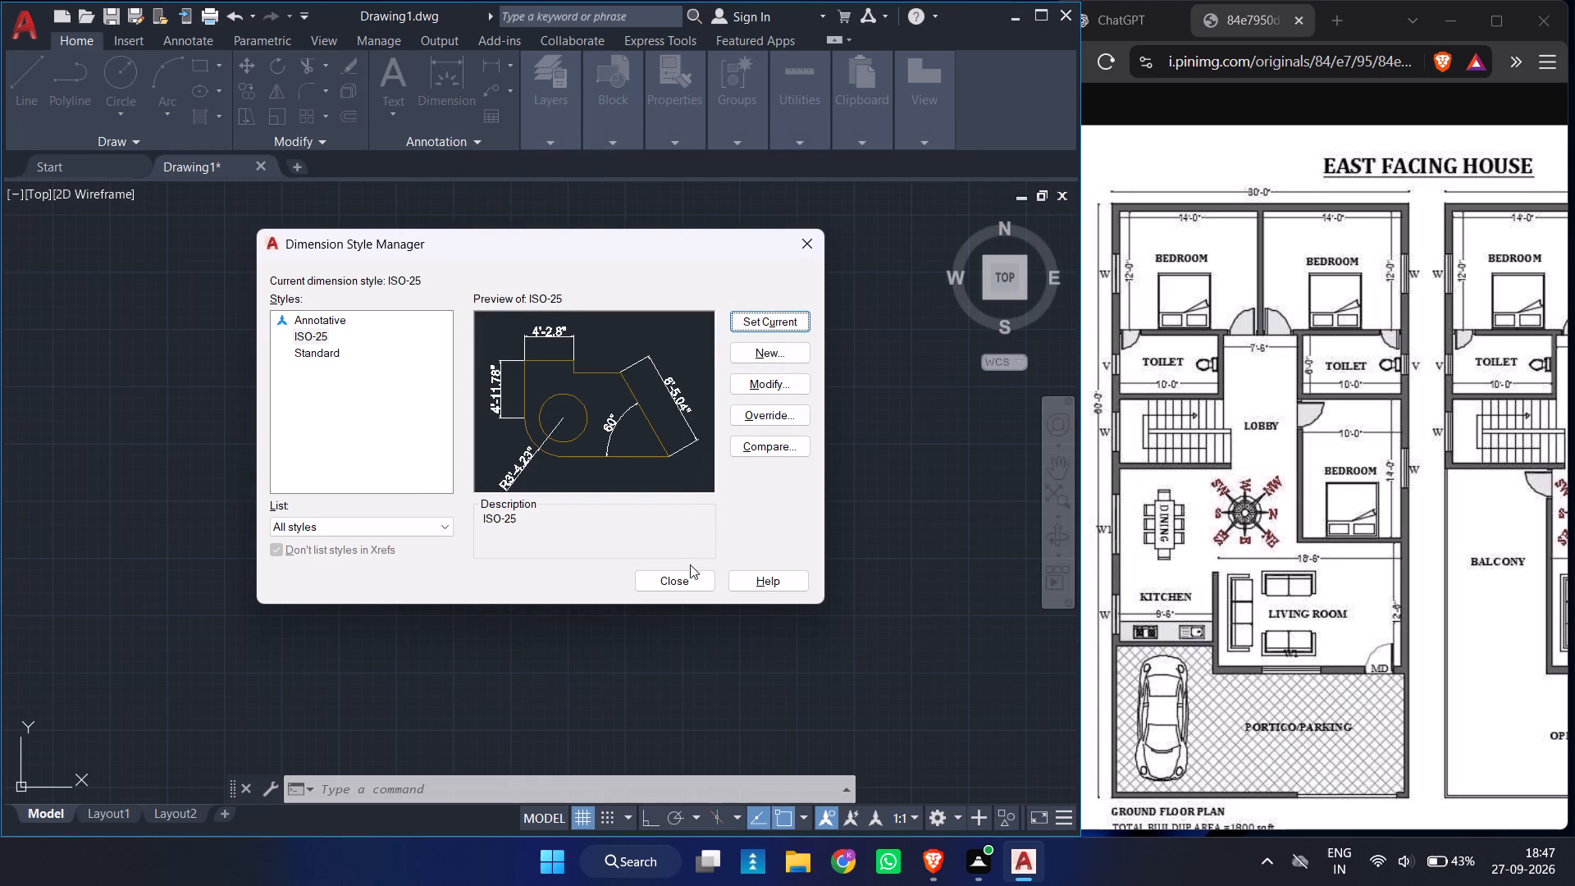
pyautogui.click(688, 576)
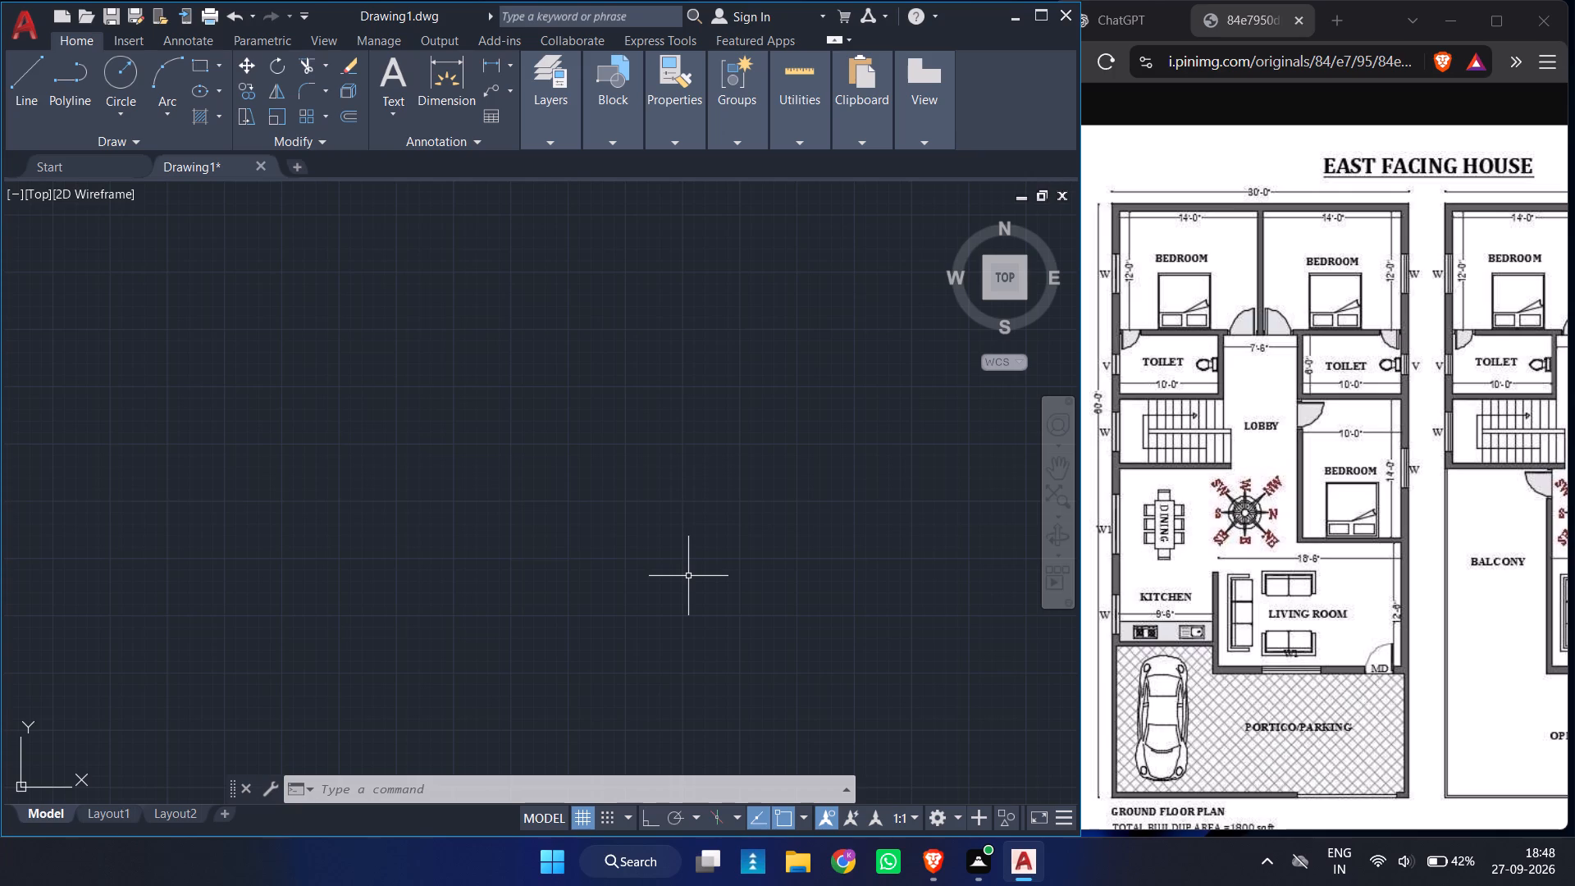
# Draw one horizontal and one vertical construction line (XLINE) crossing at the plan's upper-right outer corner.
pyautogui.press('x')
pyautogui.press('l')
pyautogui.press('Return')
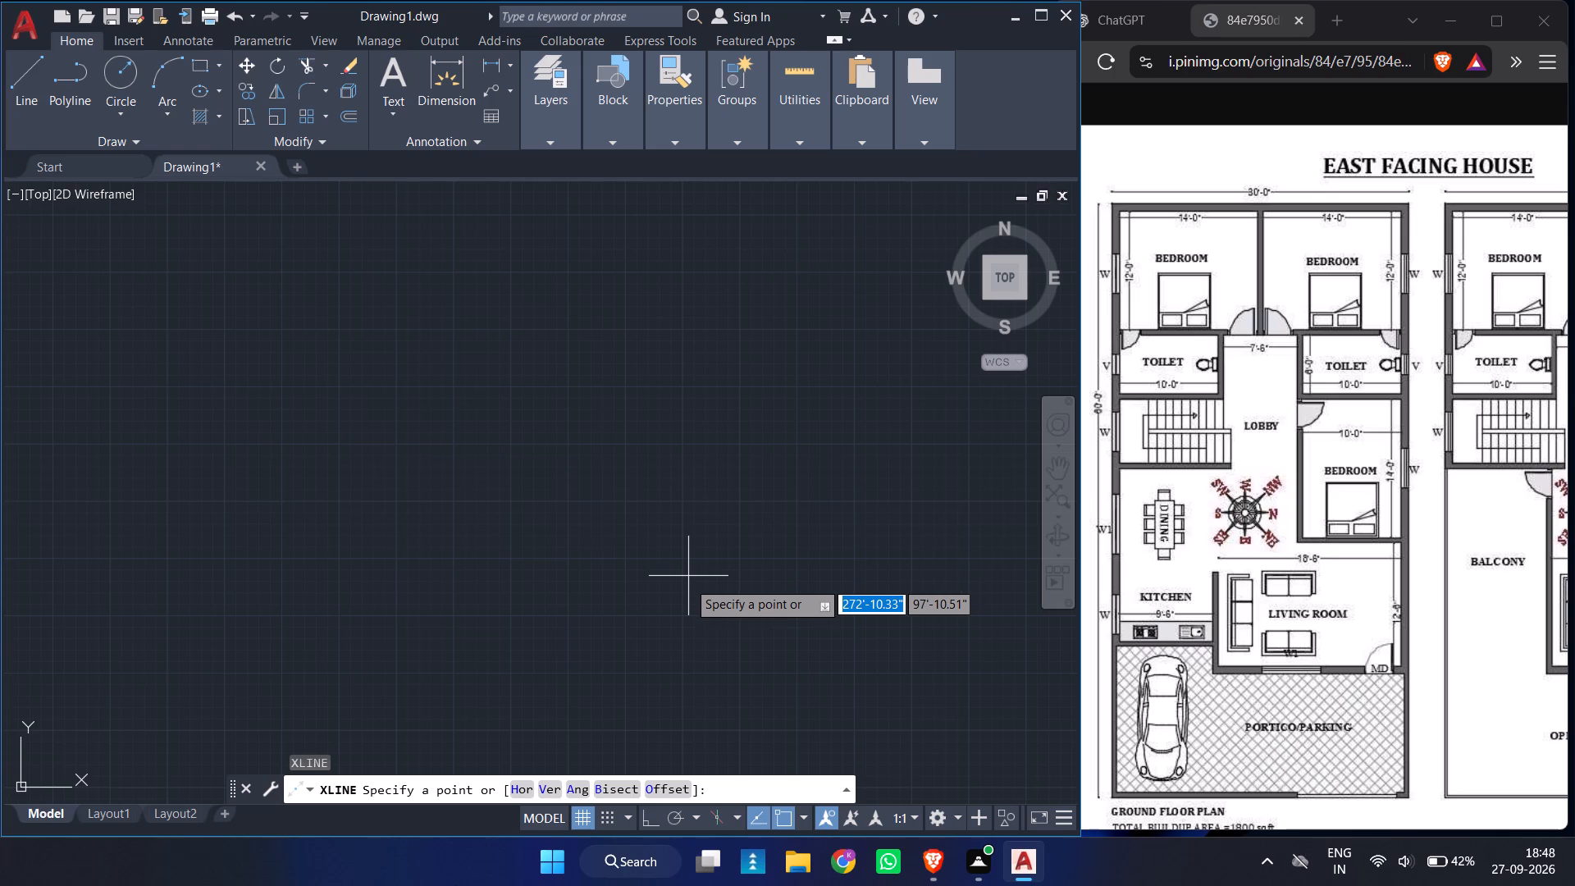
pyautogui.click(525, 789)
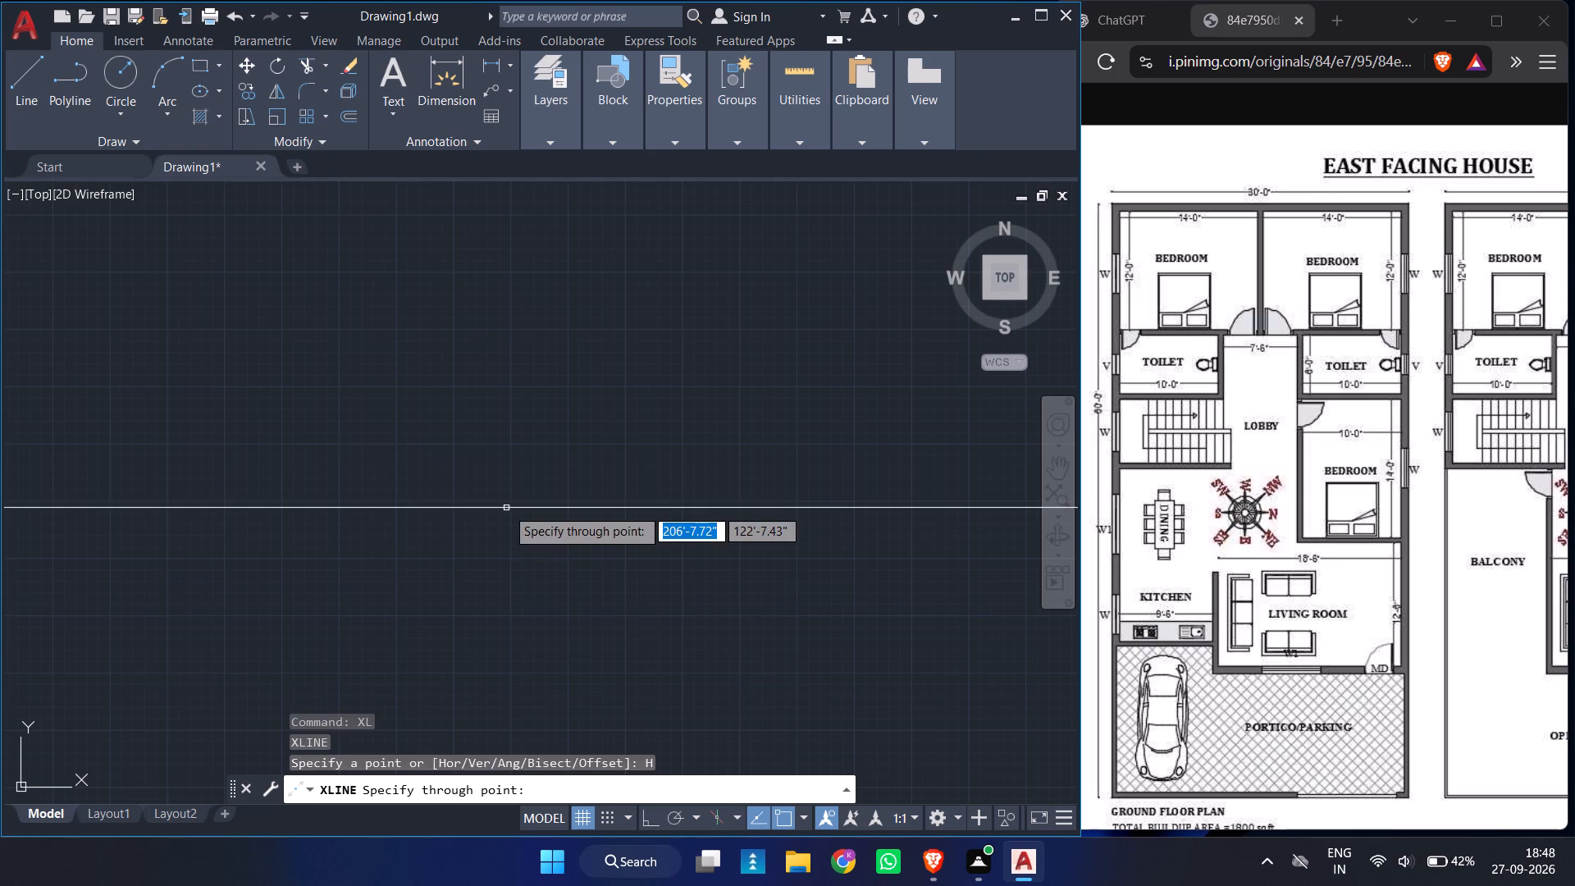
pyautogui.click(623, 301)
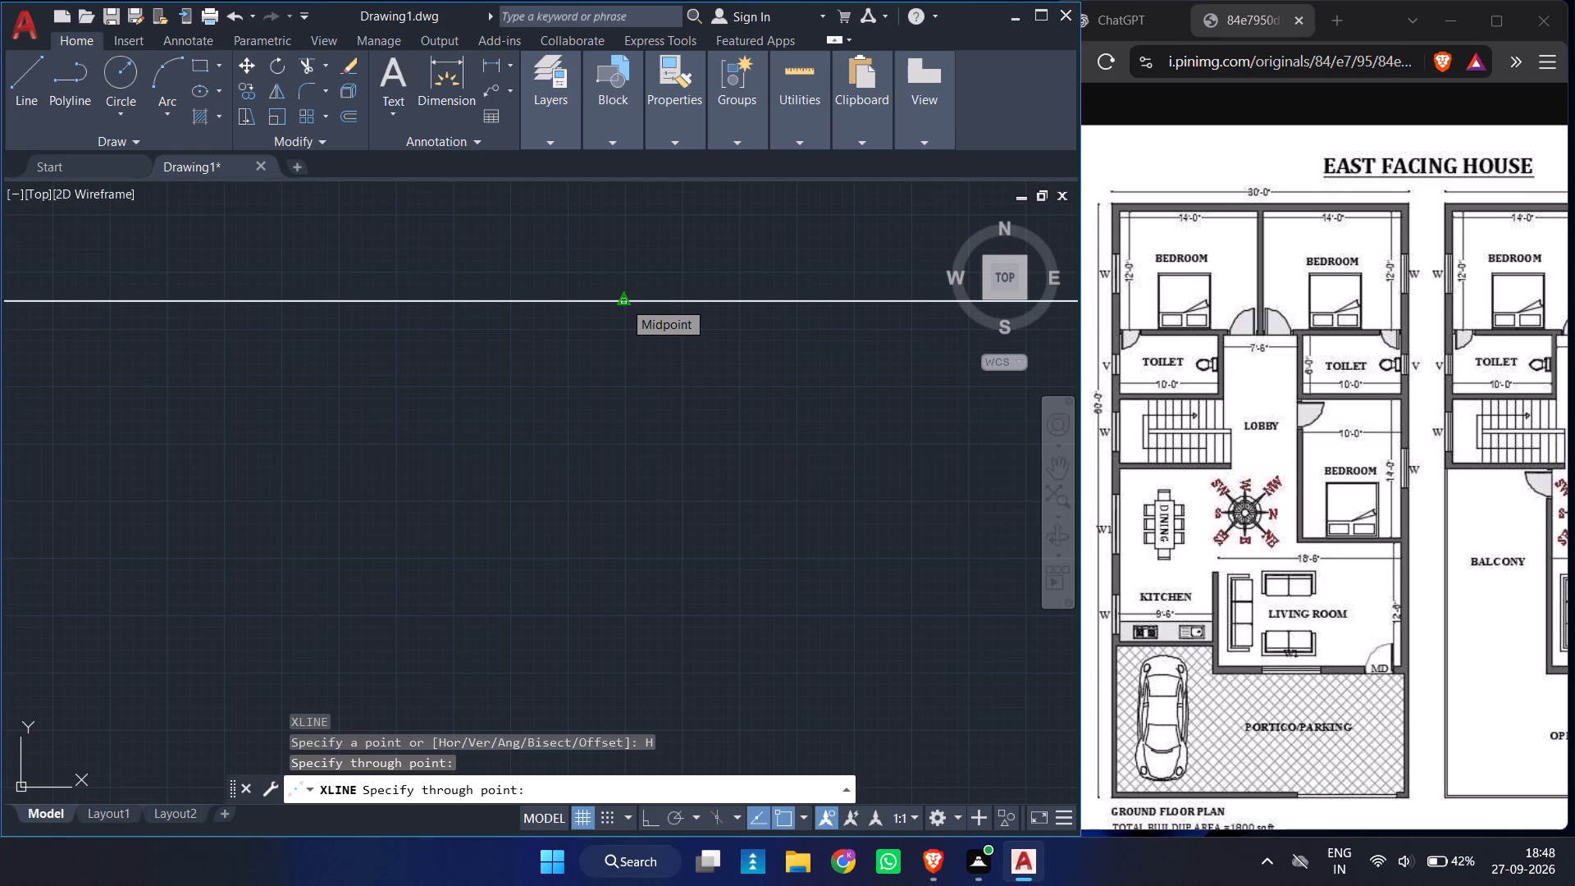
pyautogui.press('Return')
pyautogui.press('Return')
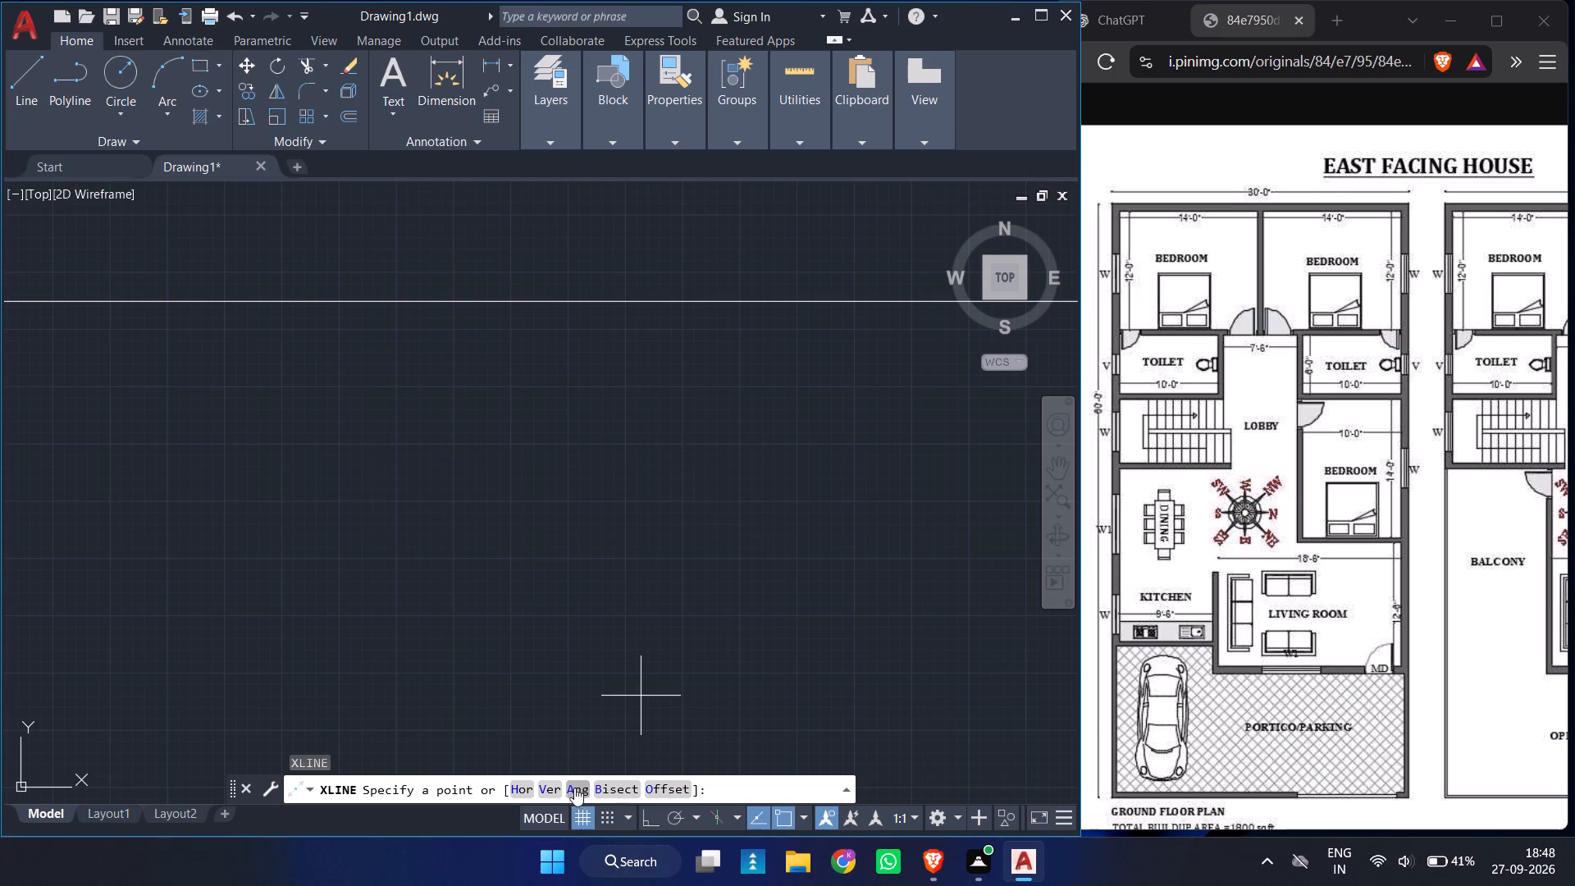
pyautogui.click(550, 780)
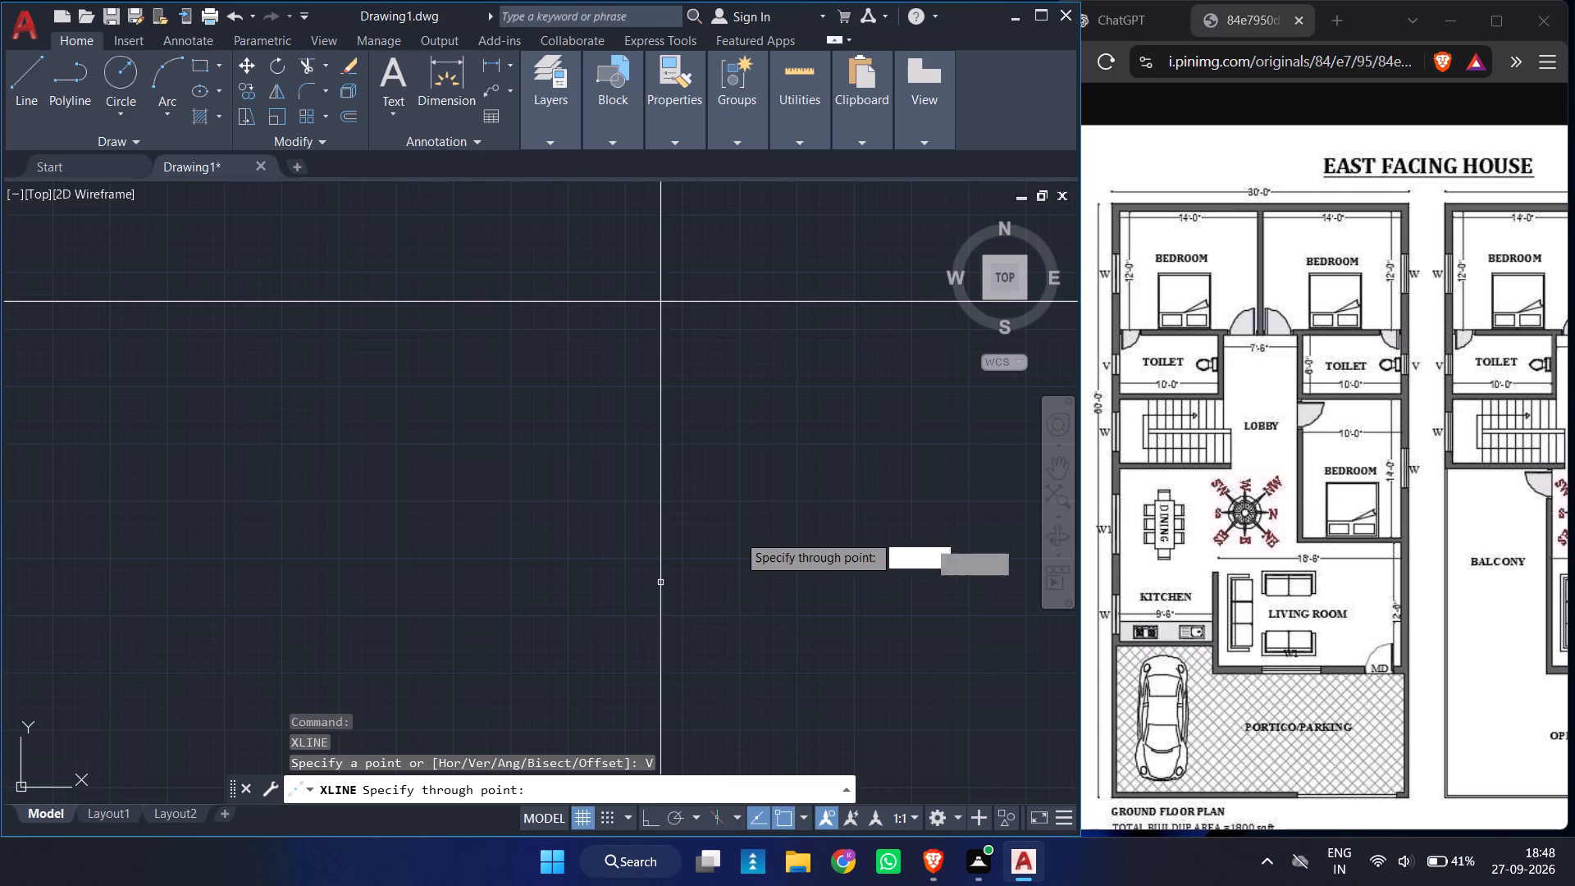
pyautogui.click(856, 454)
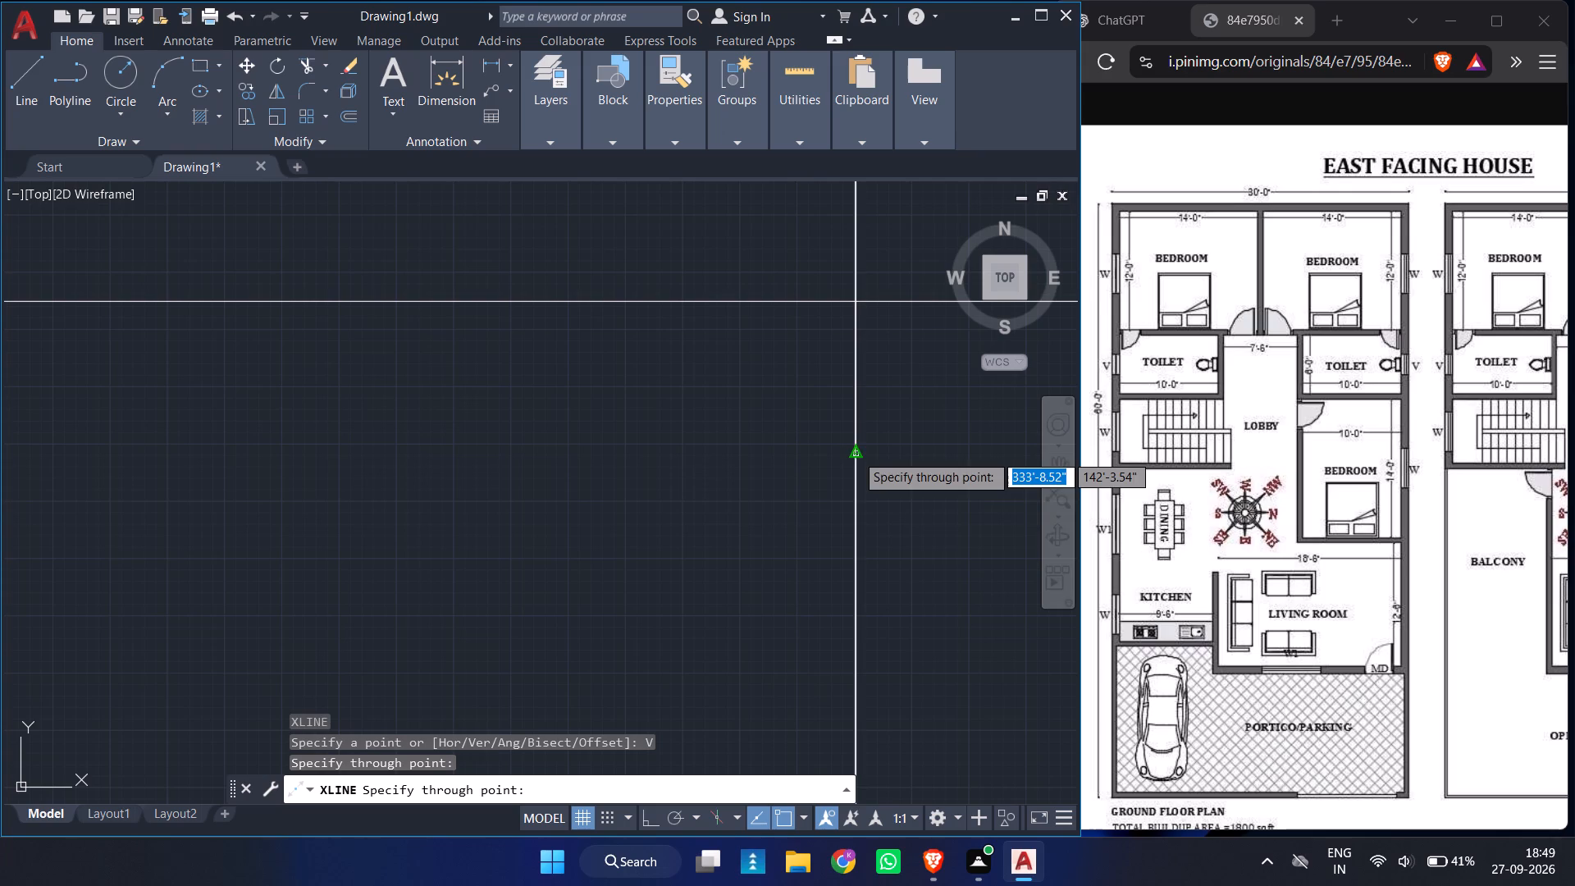
pyautogui.press('Return')
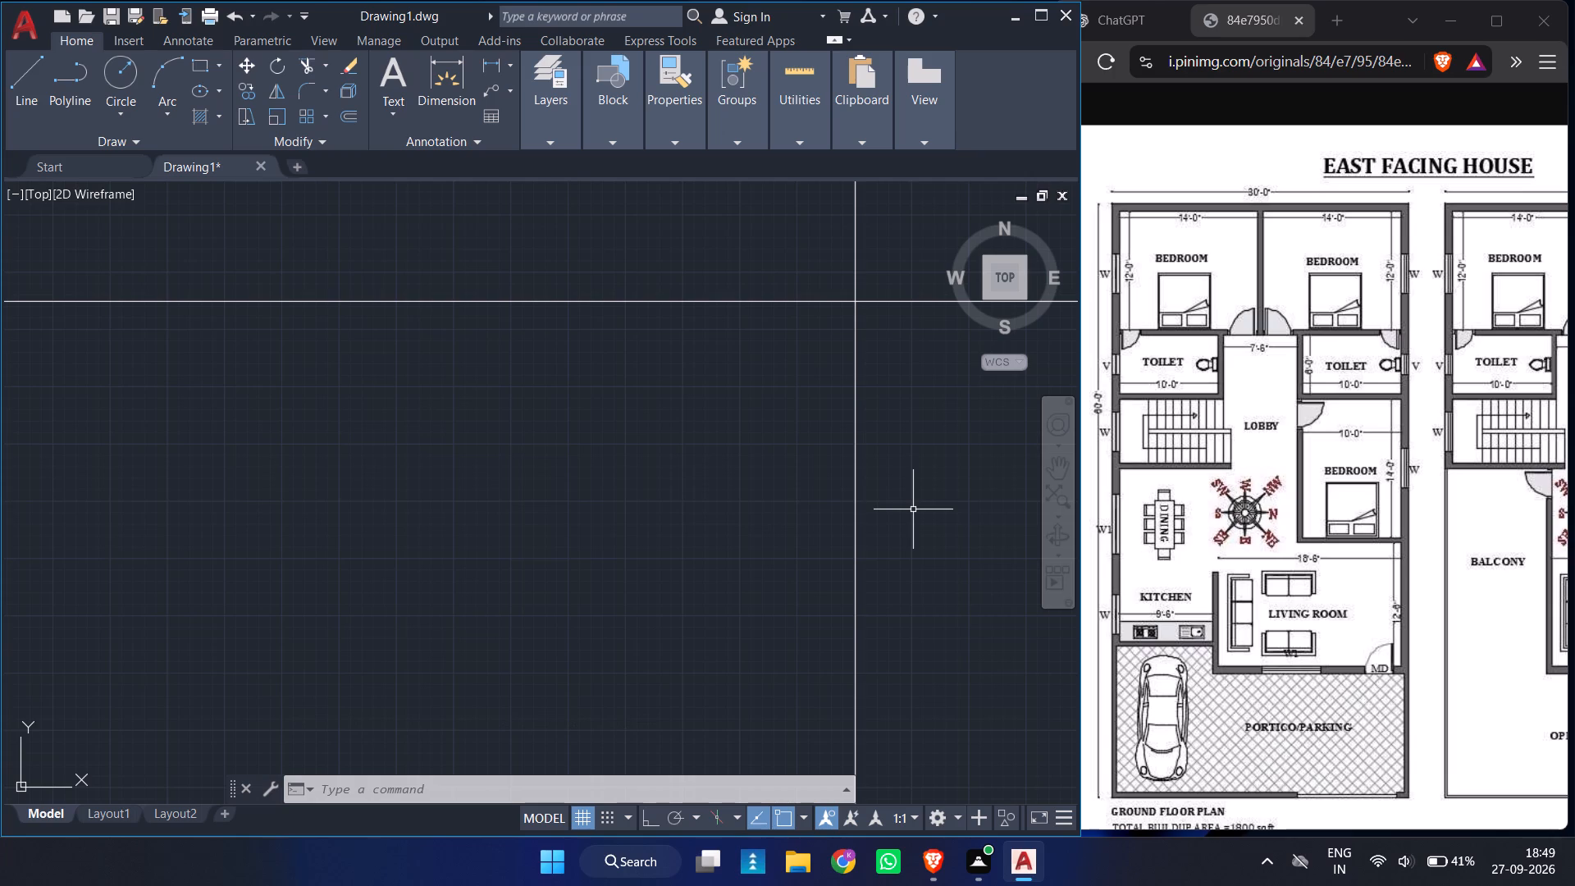
# Offset the vertical construction line 9" to its left and the horizontal one 9" downward to form the outer wall thickness.
pyautogui.press('o')
pyautogui.press('Return')
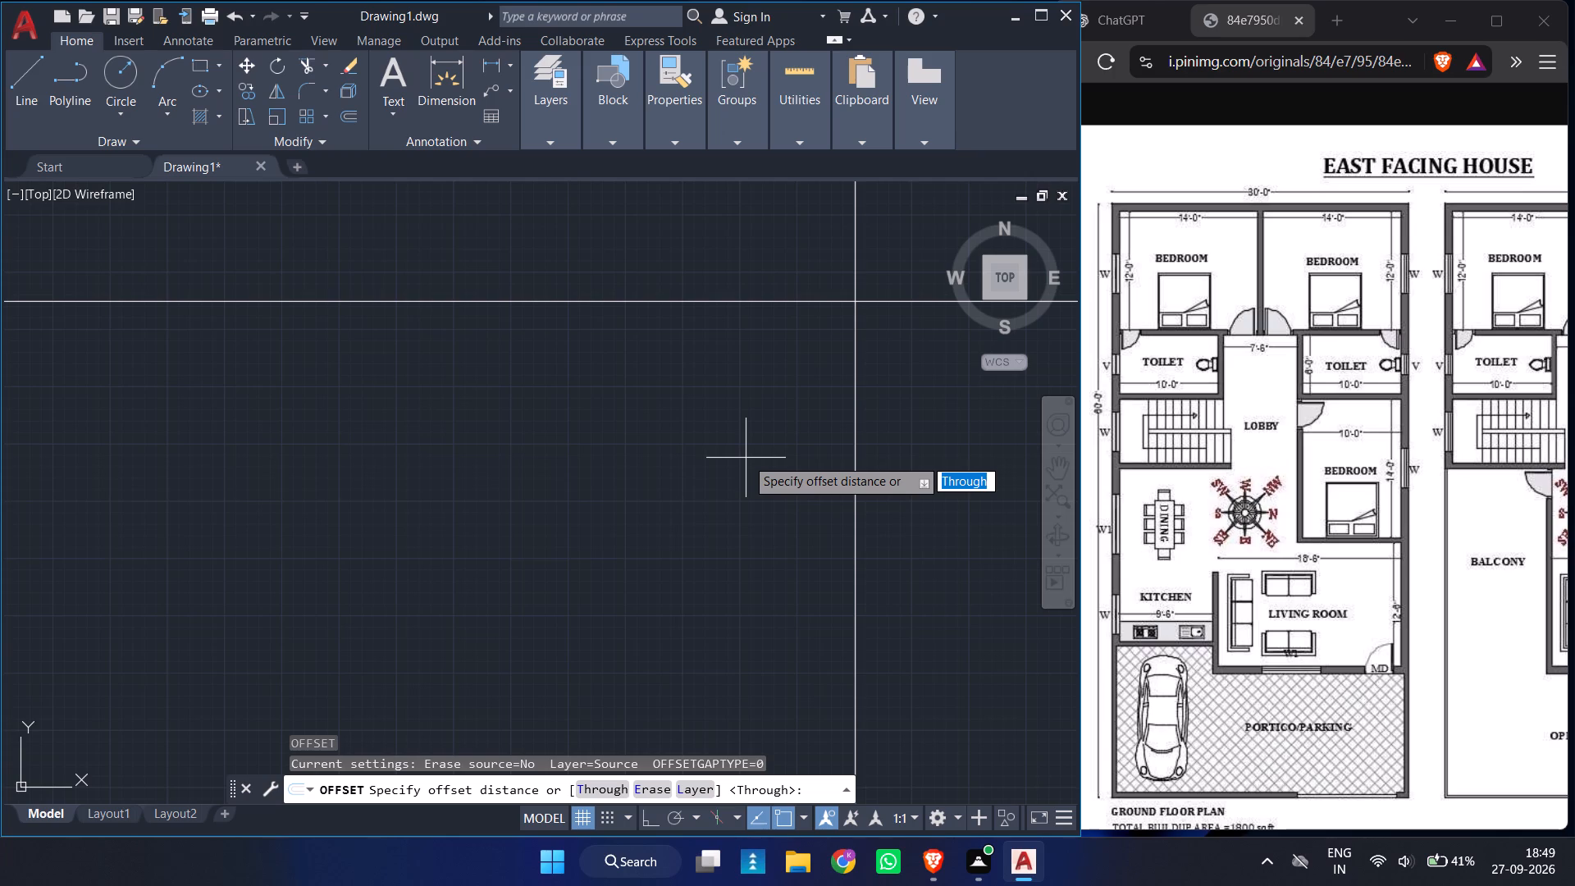
pyautogui.press('9')
pyautogui.press('Return')
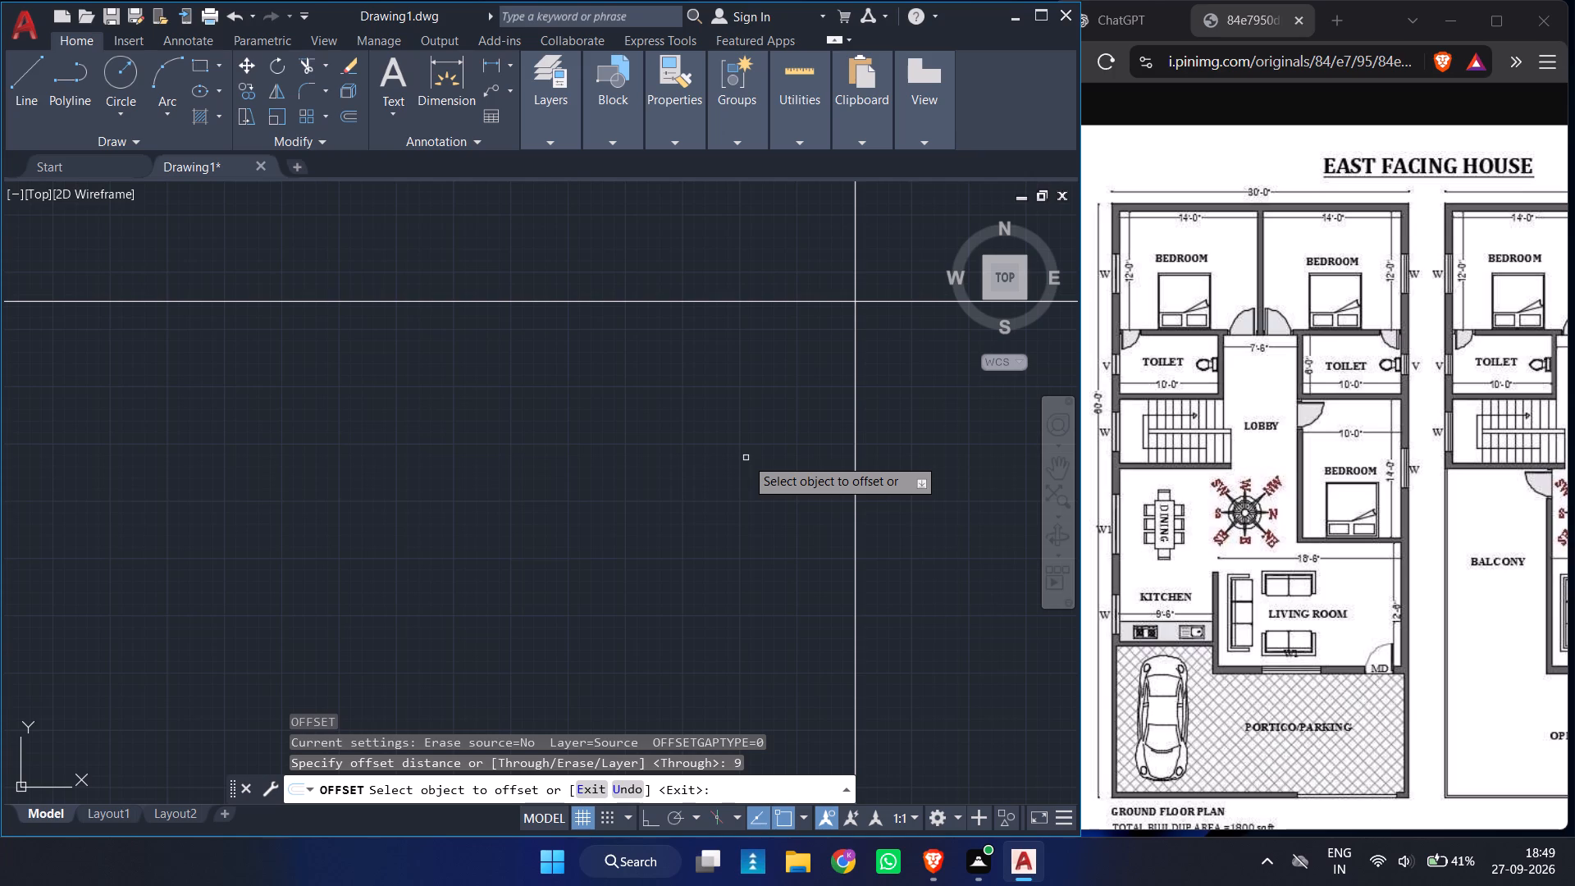
pyautogui.click(855, 411)
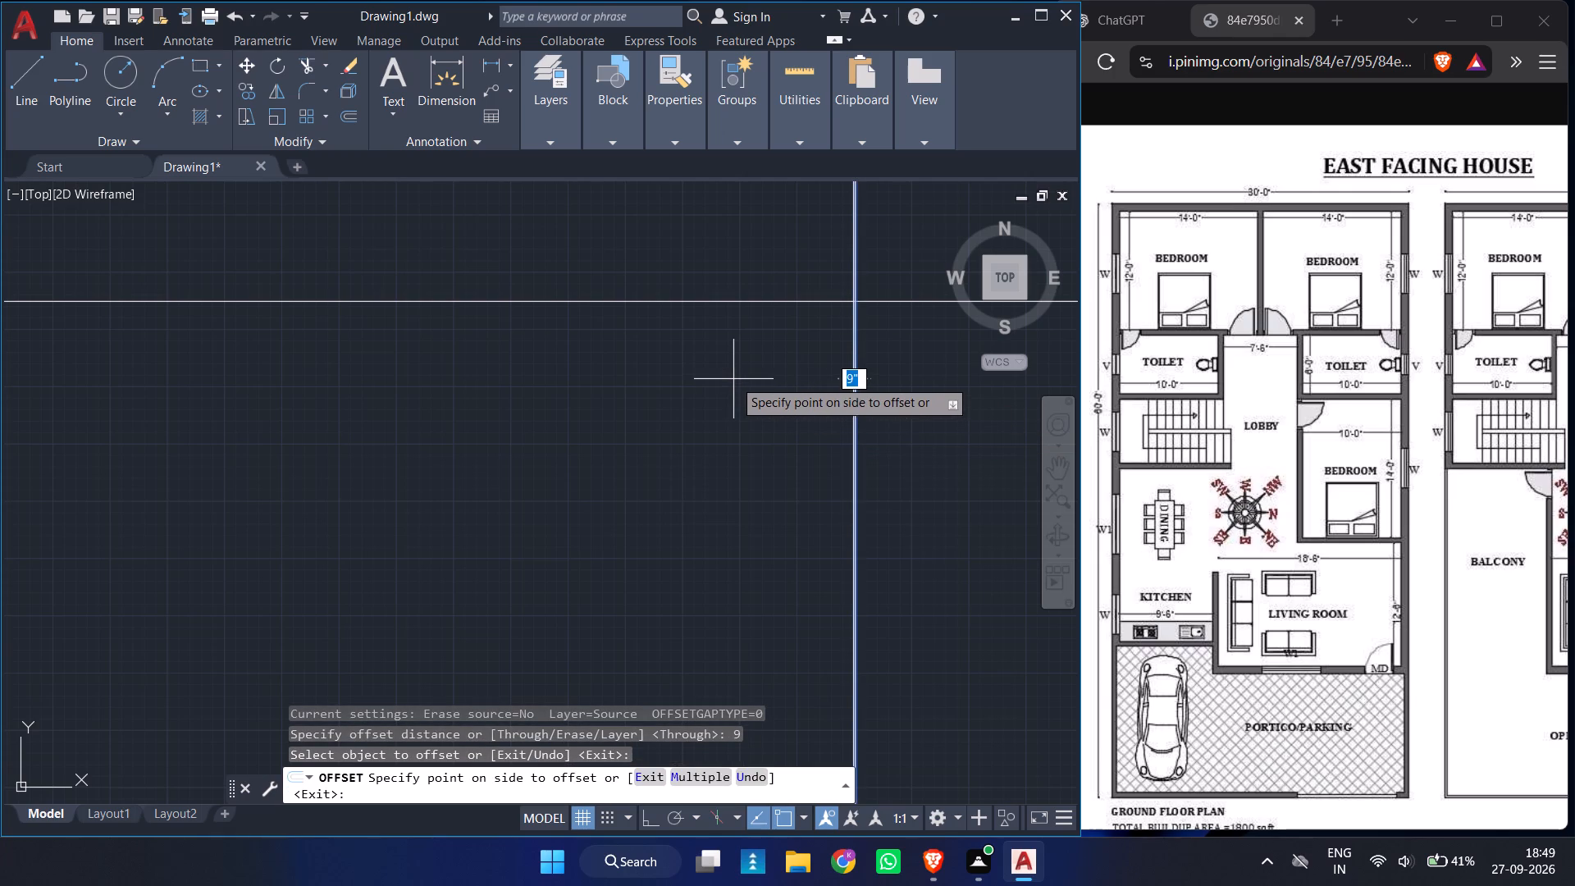
pyautogui.click(733, 379)
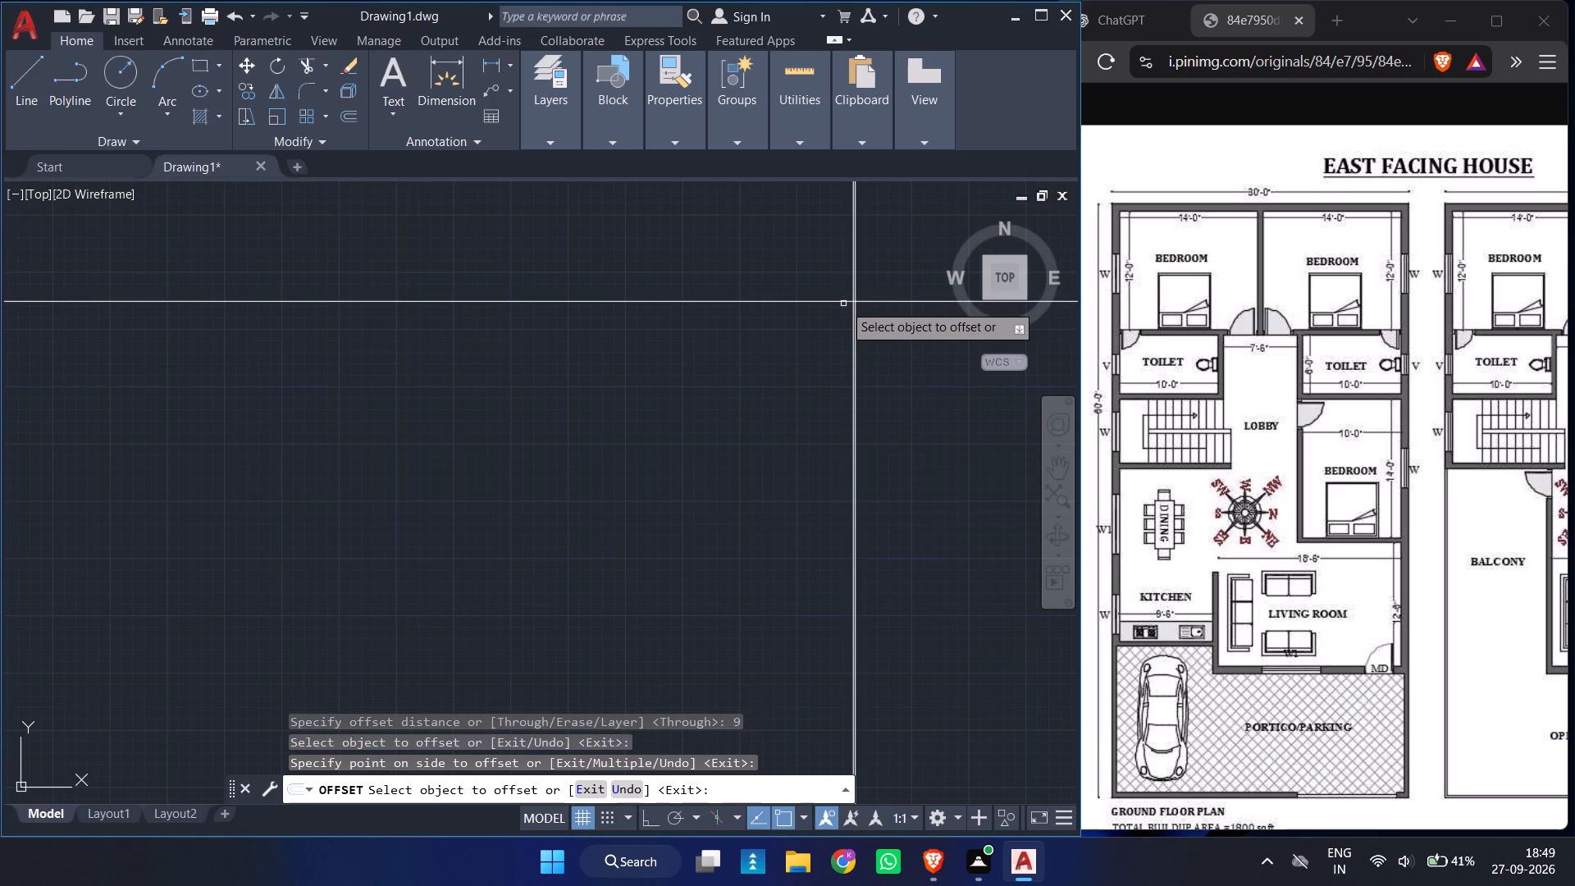
pyautogui.click(843, 304)
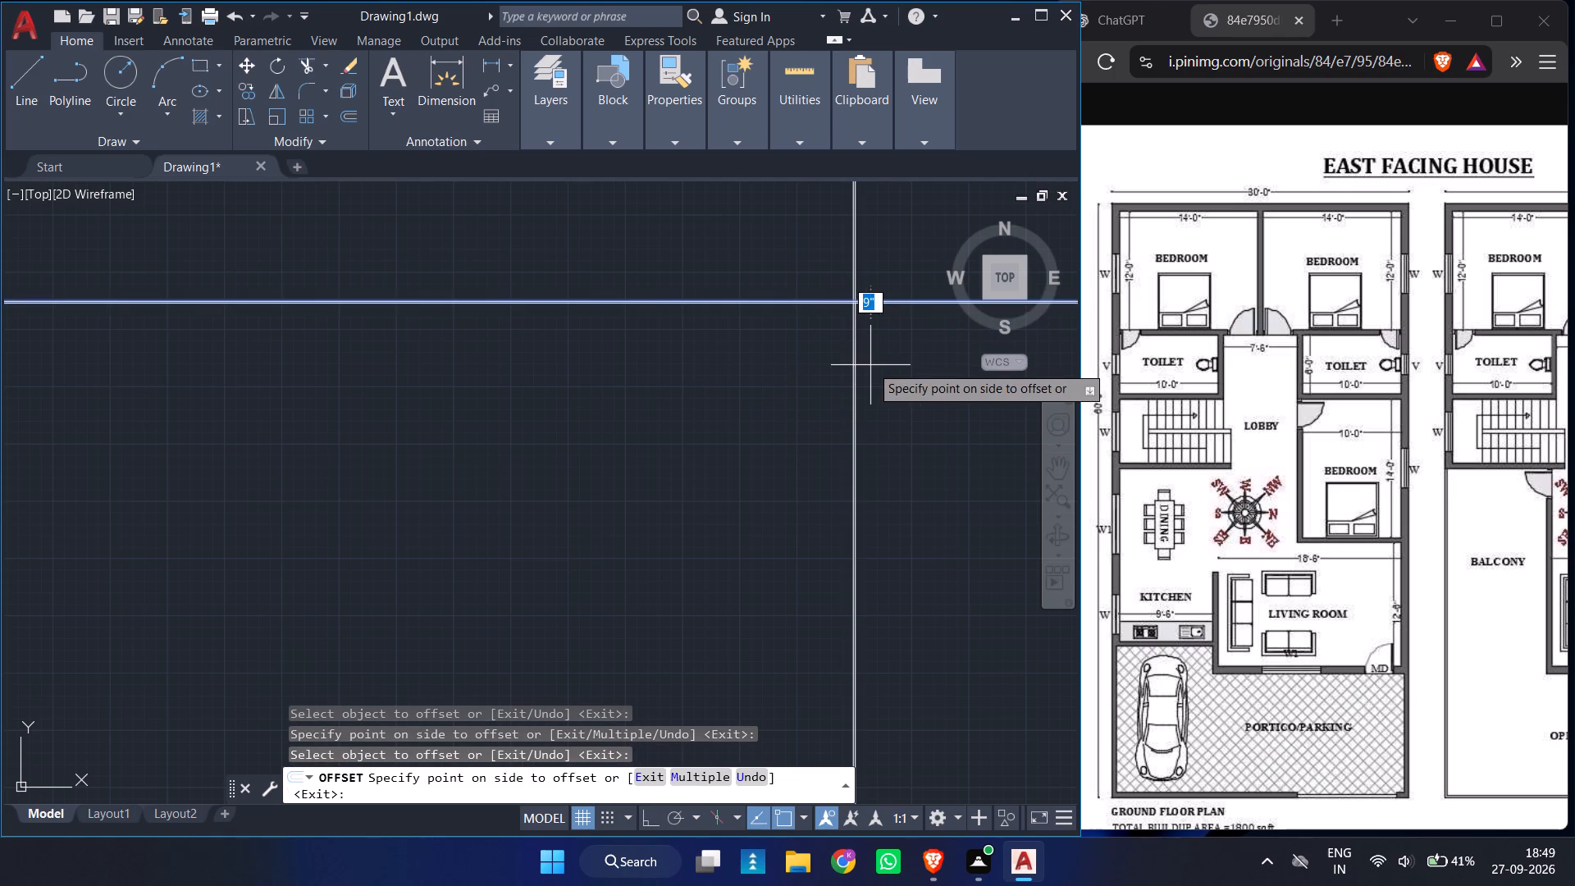
pyautogui.click(870, 365)
pyautogui.keyDown('ctrl'); pyautogui.scroll(1, 830, 282); pyautogui.keyUp('ctrl')
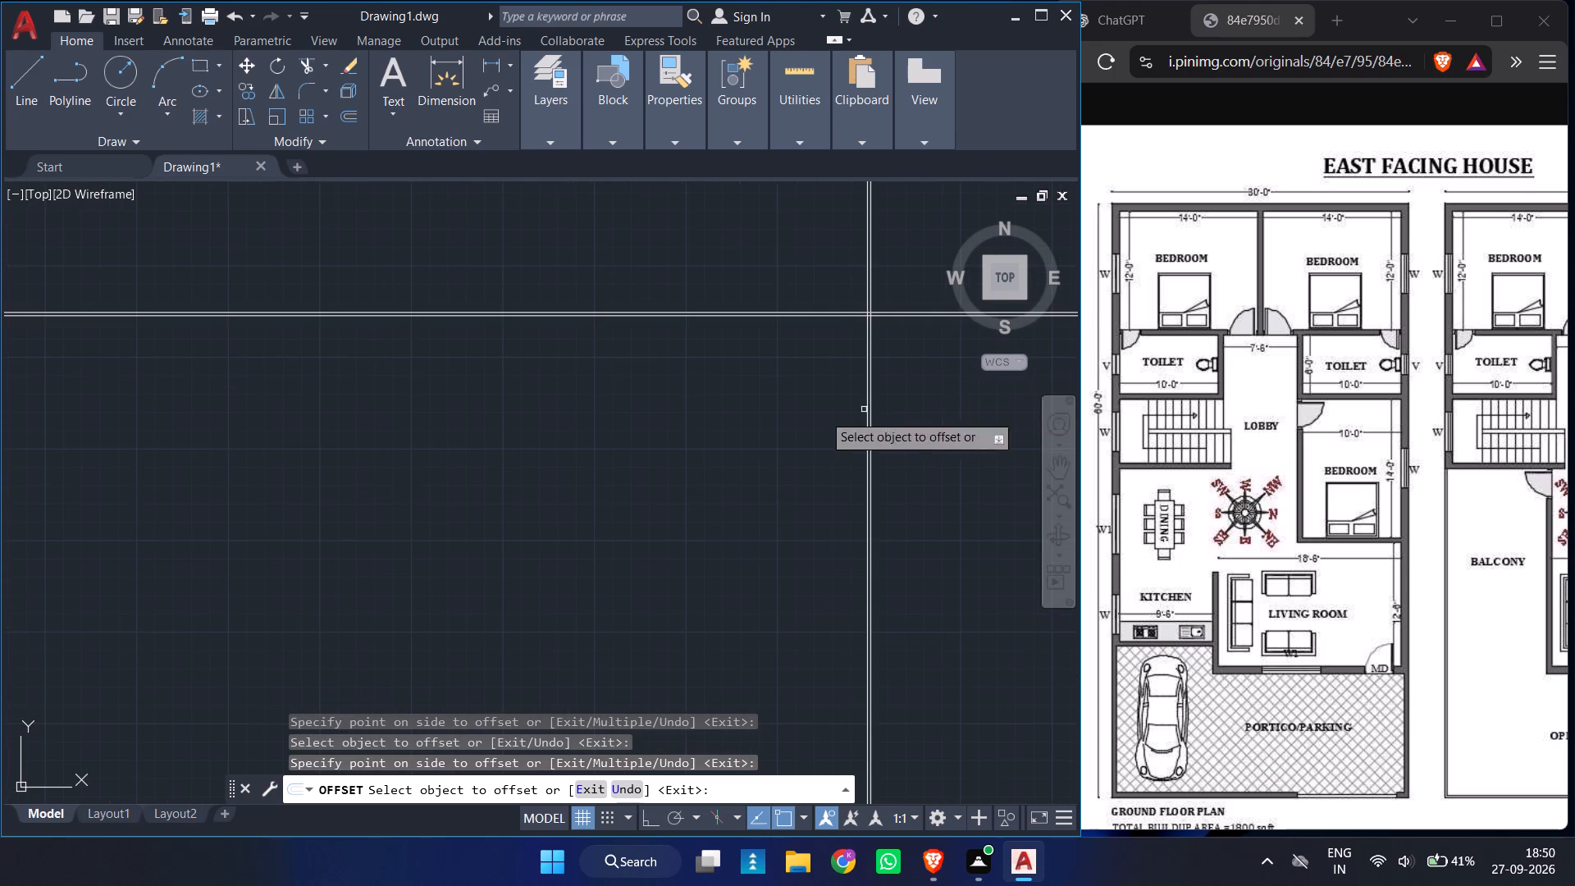
pyautogui.keyDown('ctrl'); pyautogui.scroll(-1, 714, 402); pyautogui.keyUp('ctrl')
pyautogui.keyDown('ctrl'); pyautogui.scroll(2, 834, 336); pyautogui.keyUp('ctrl')
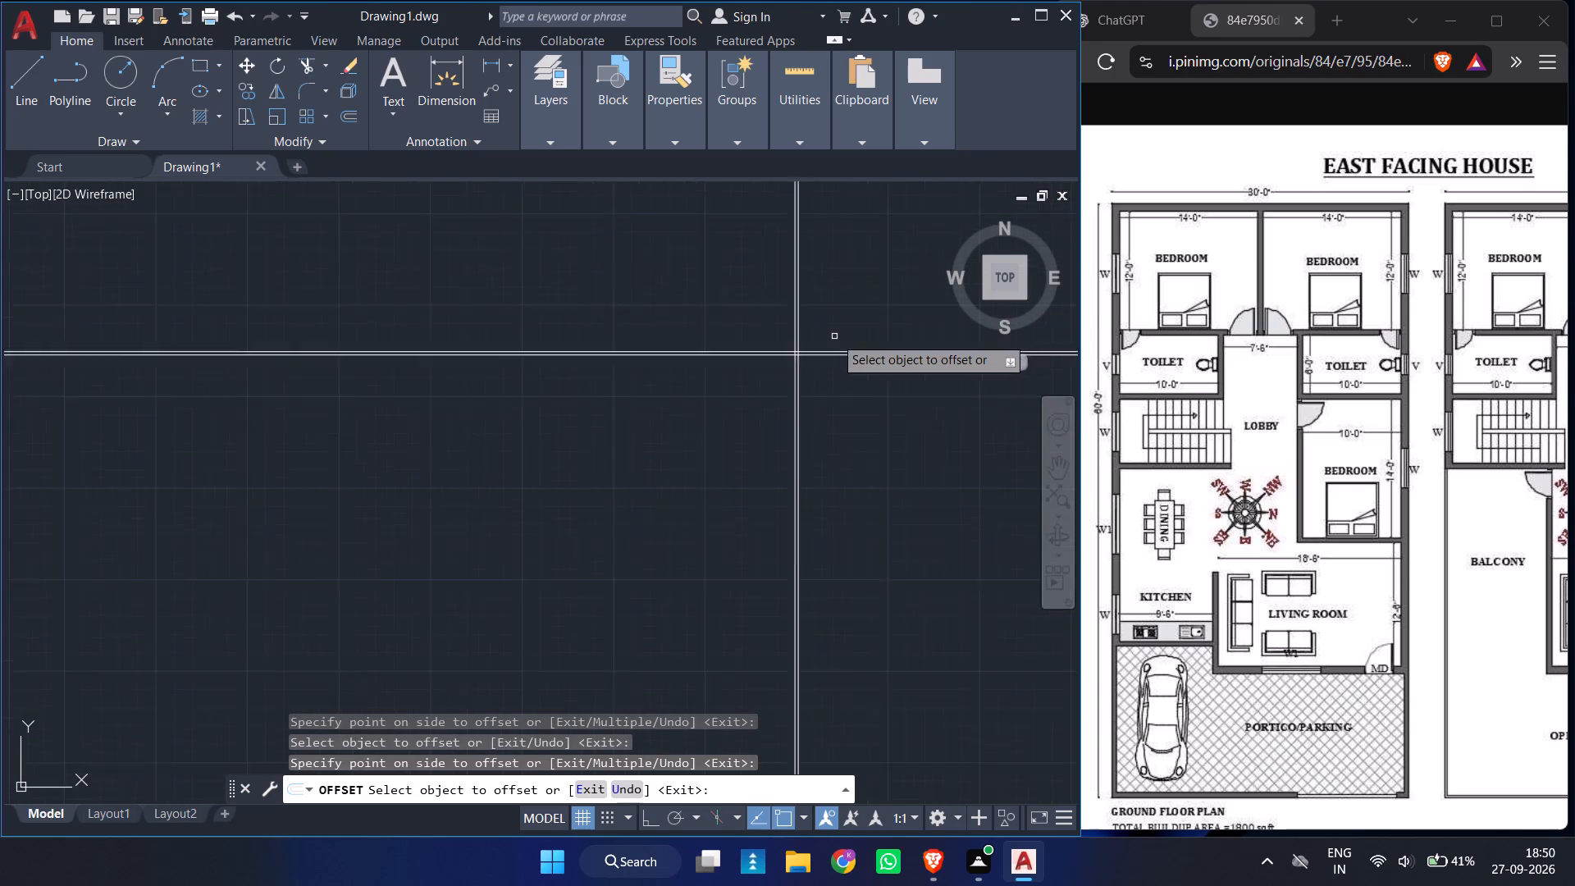
pyautogui.scroll(-1, 834, 336)
pyautogui.keyDown('ctrl'); pyautogui.scroll(7, 834, 336); pyautogui.keyUp('ctrl')
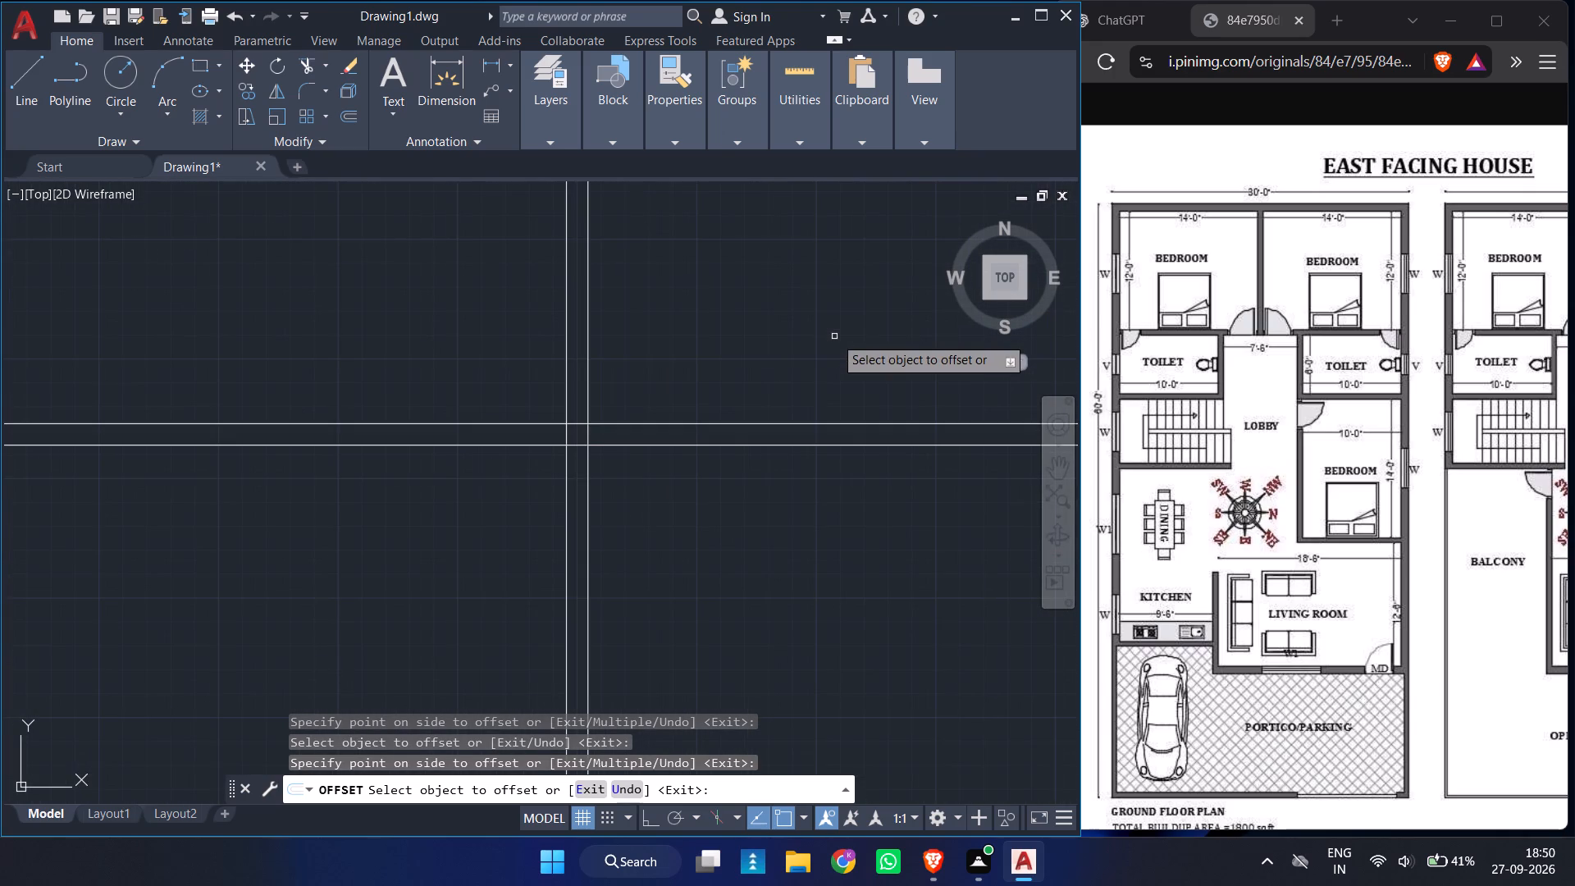
pyautogui.press('Escape')
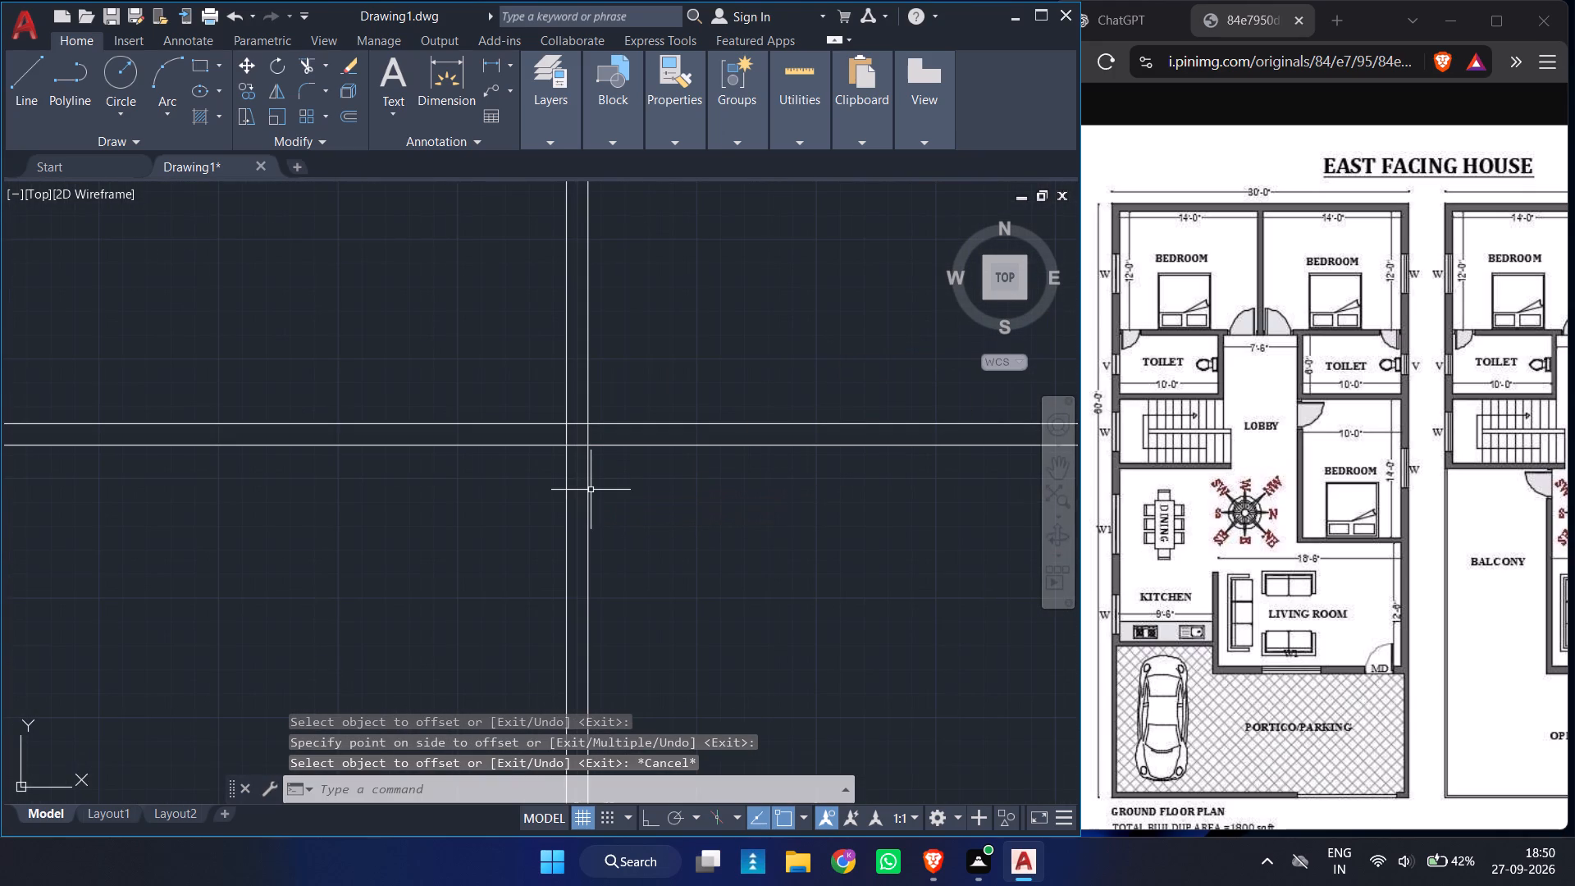
# Trim the crossing construction lines beyond and inside the intersection into a clean double-line upper-right wall corner.
pyautogui.write('TR')
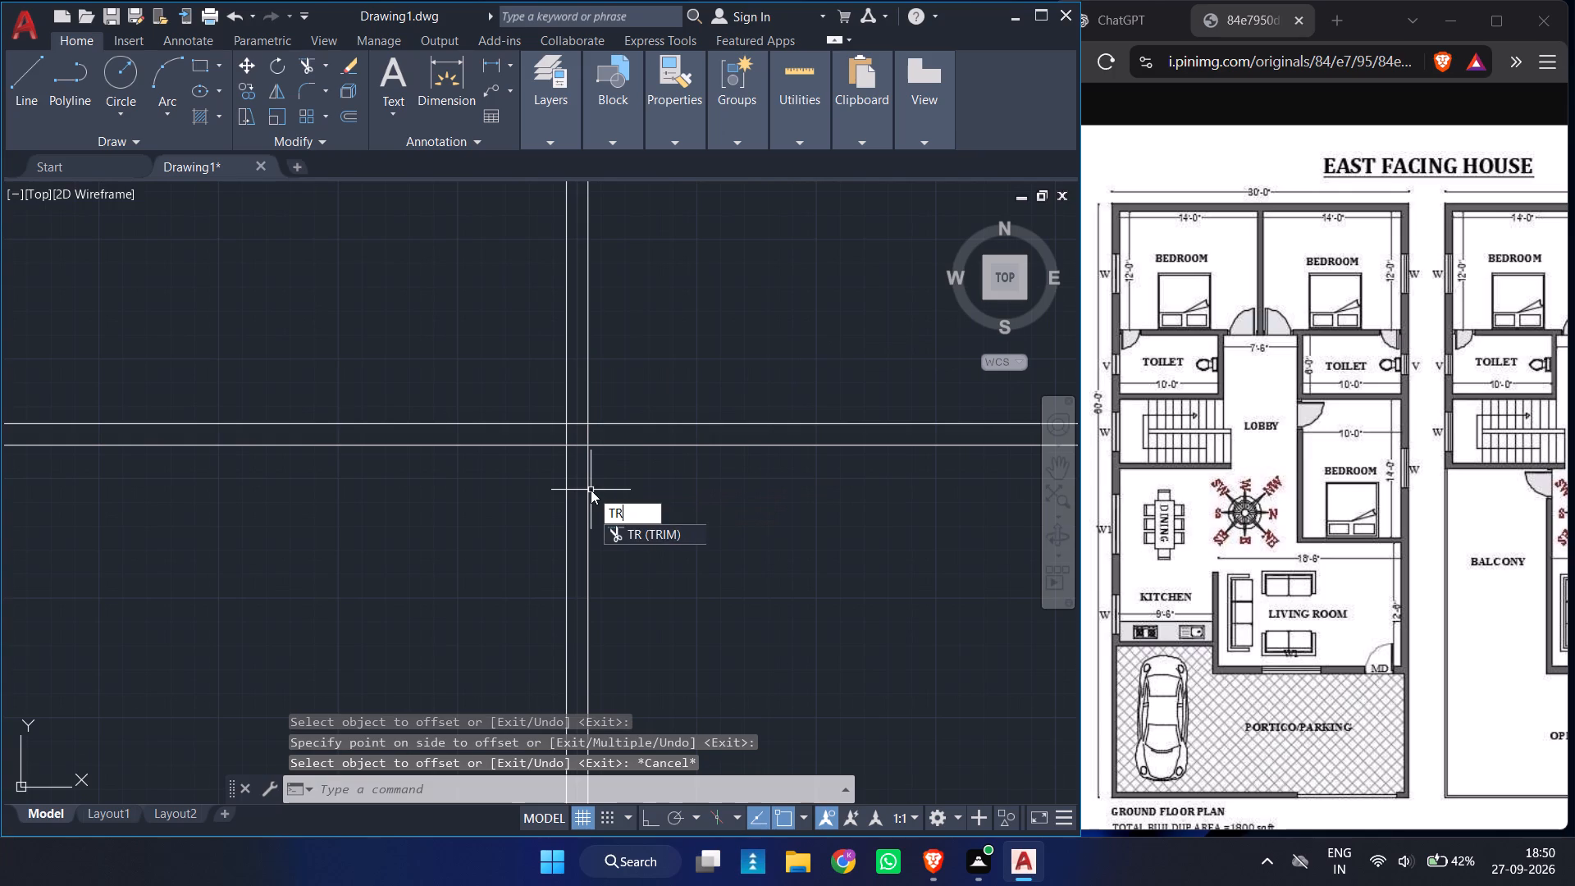
pyautogui.press('space')
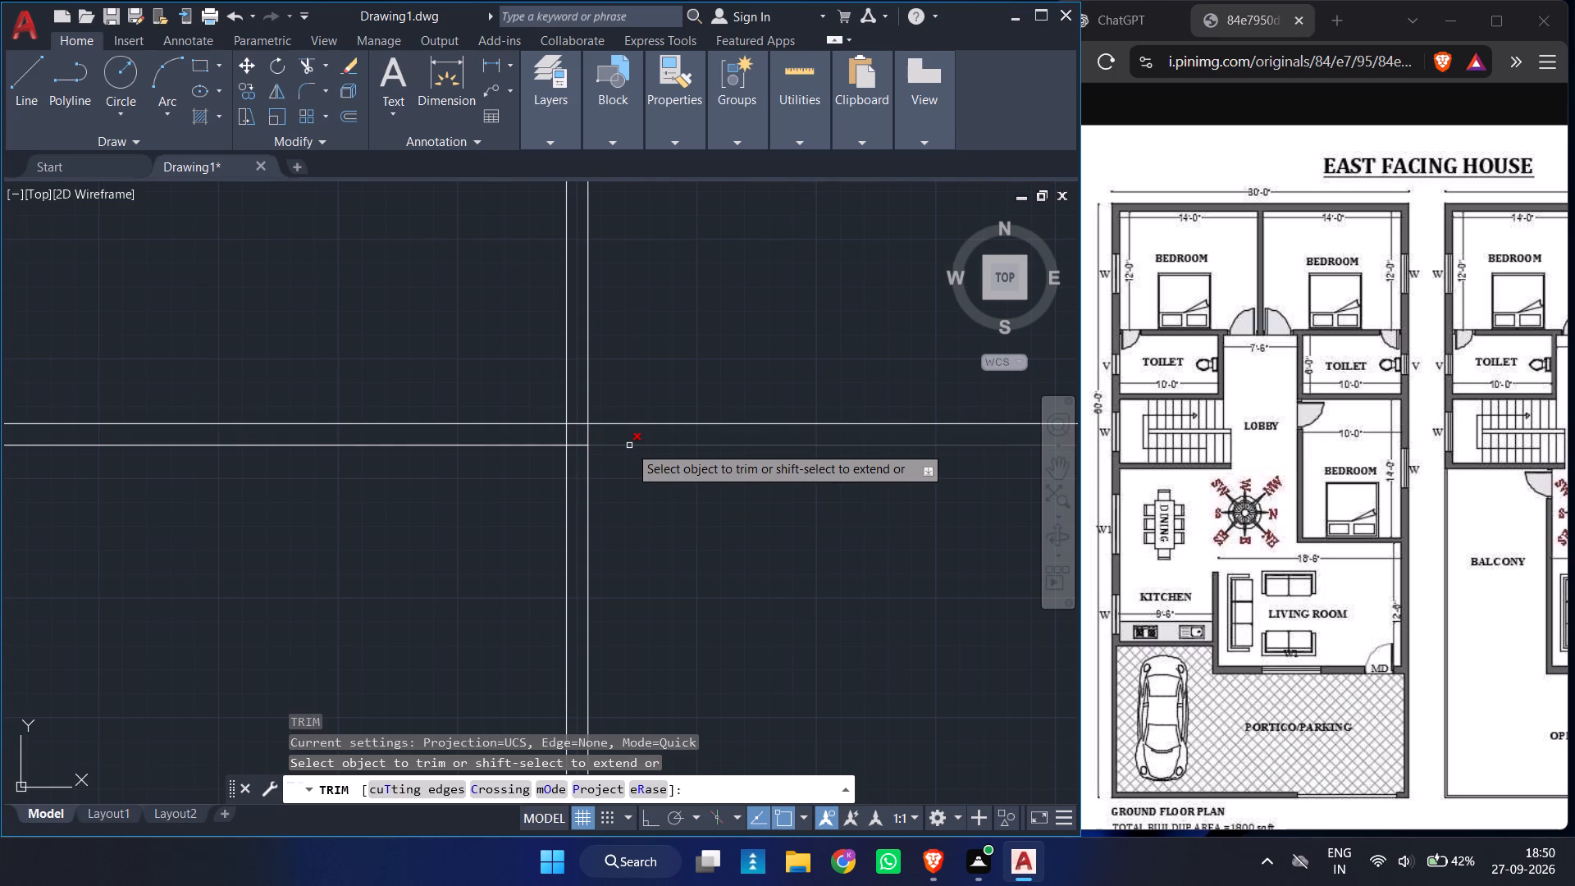
pyautogui.click(629, 445)
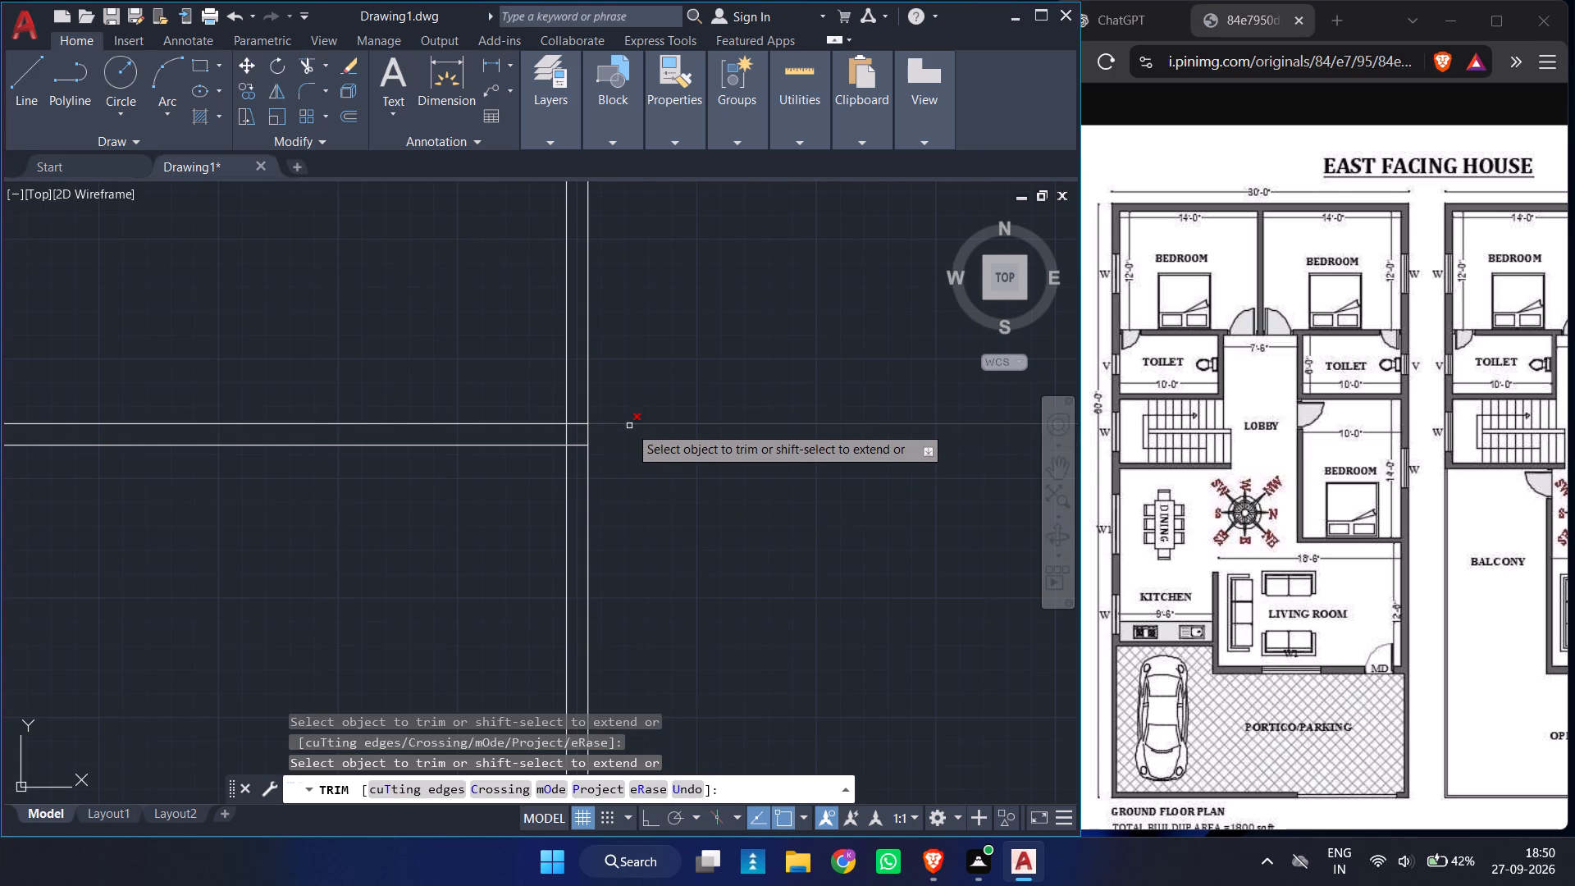
pyautogui.click(629, 426)
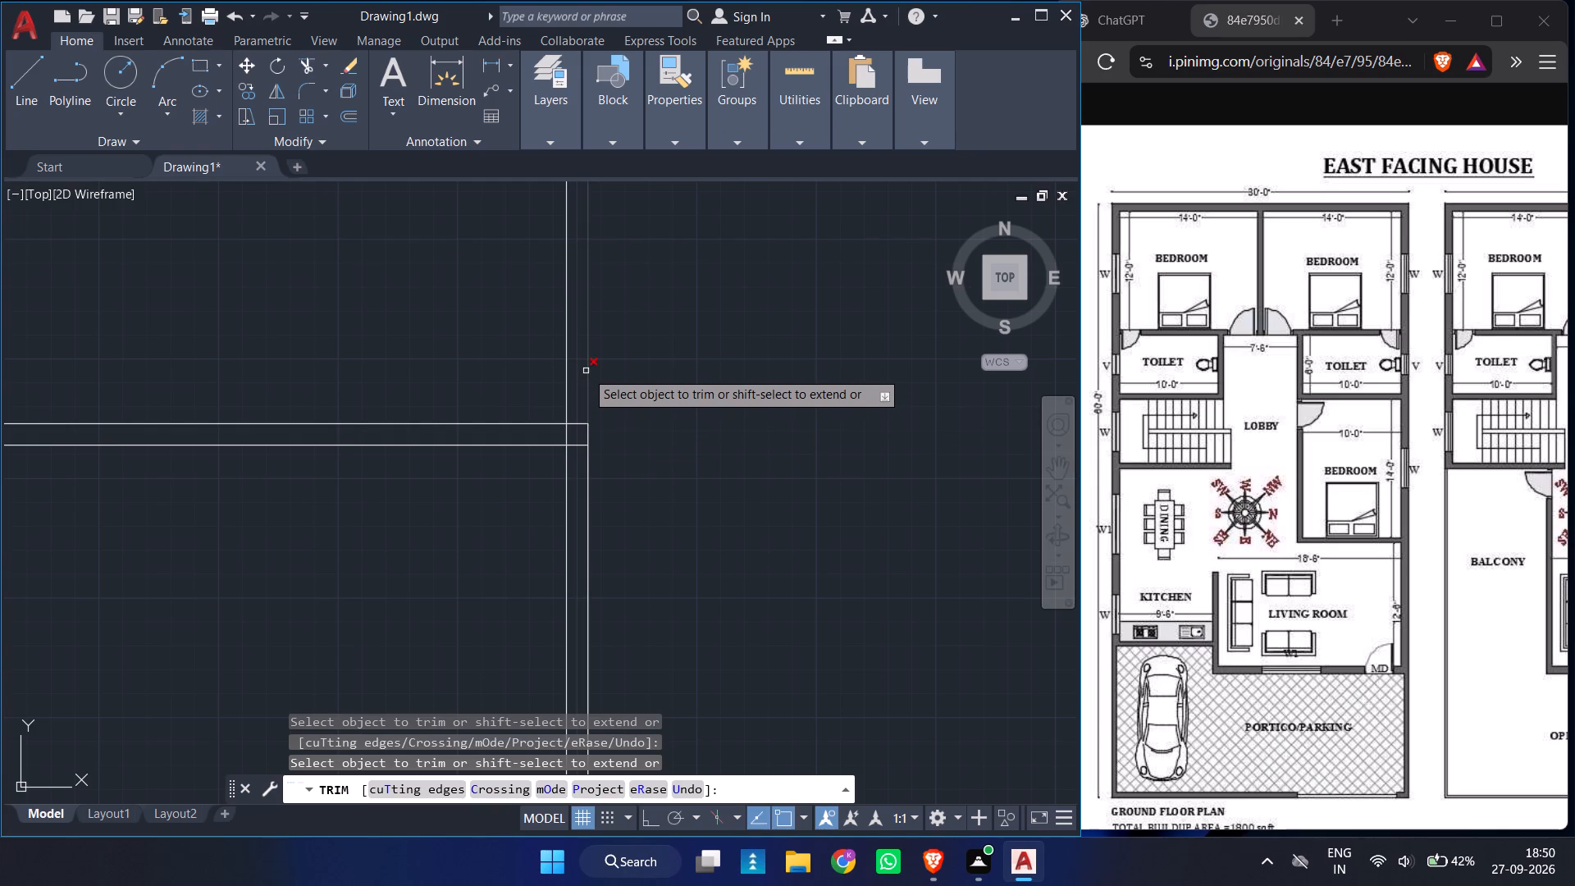
pyautogui.click(586, 371)
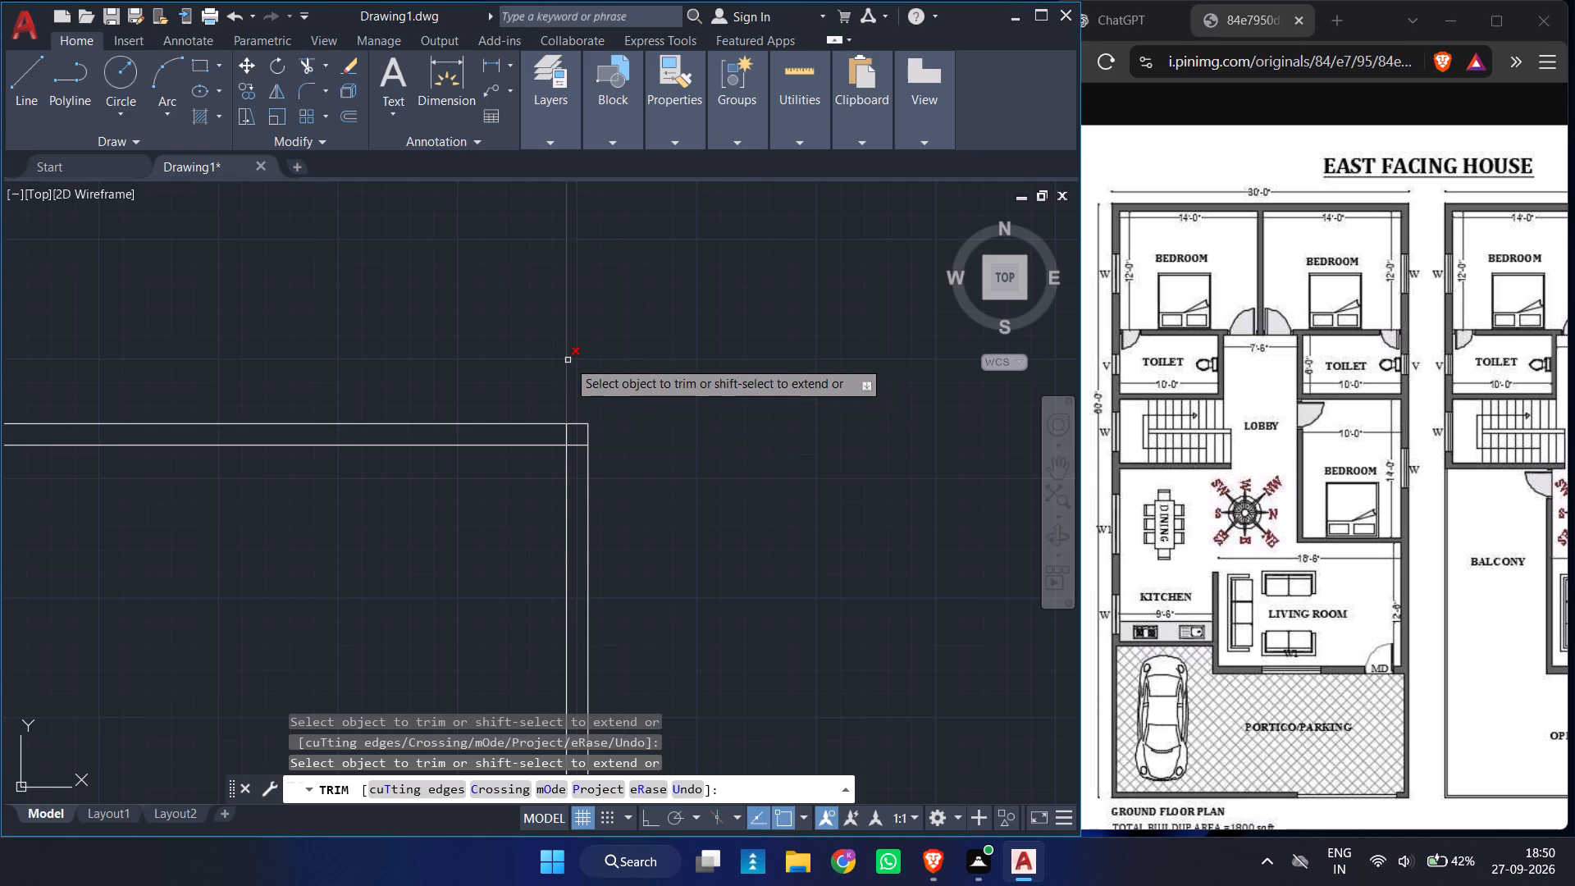
pyautogui.click(568, 360)
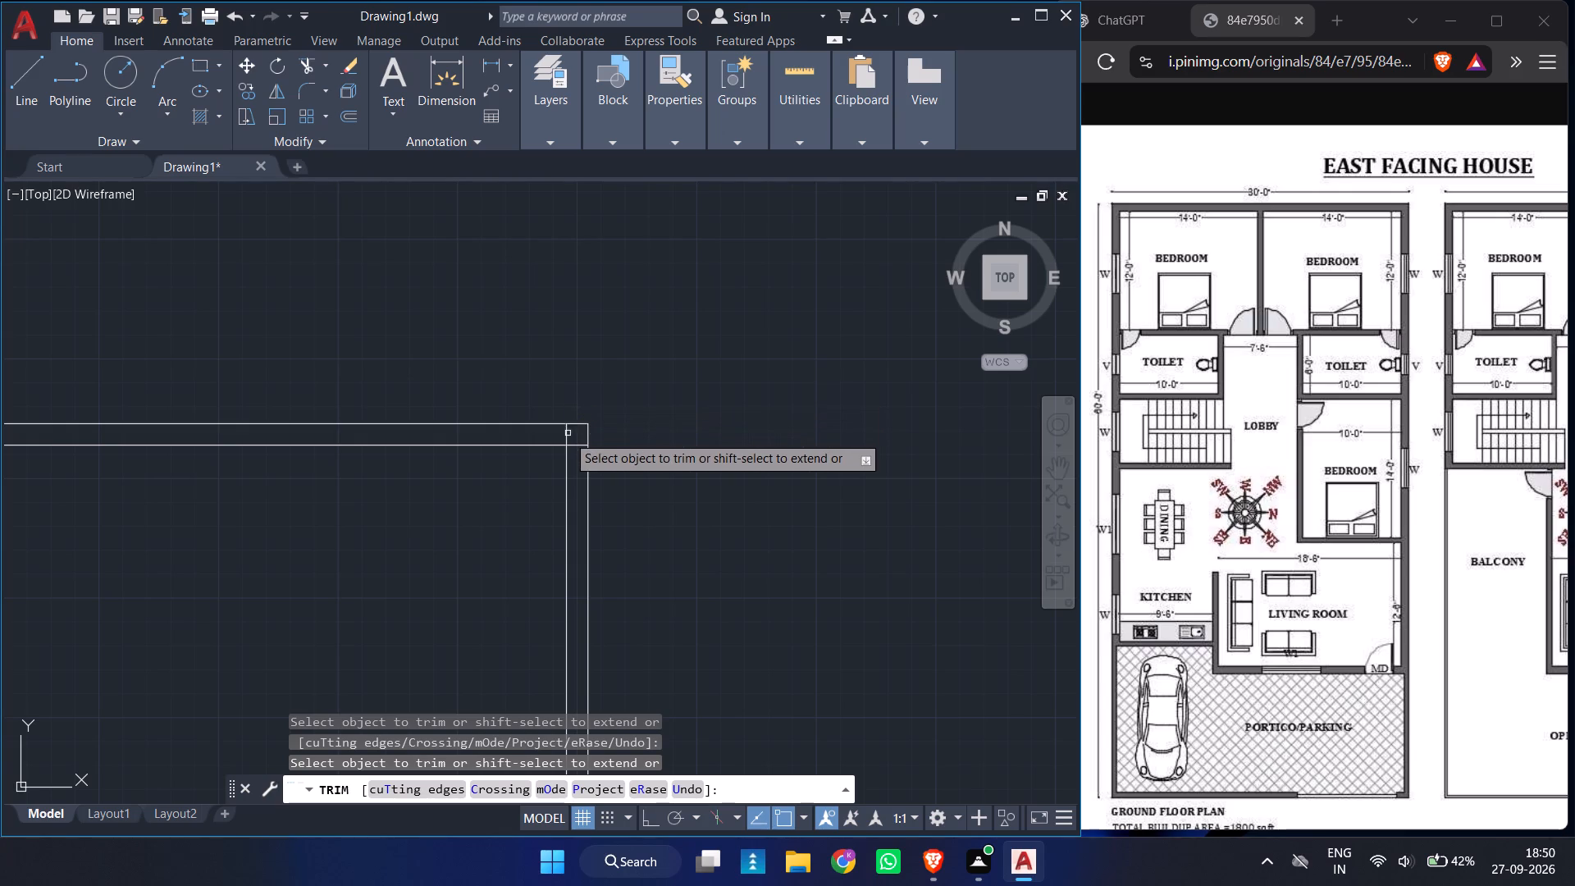
pyautogui.click(565, 436)
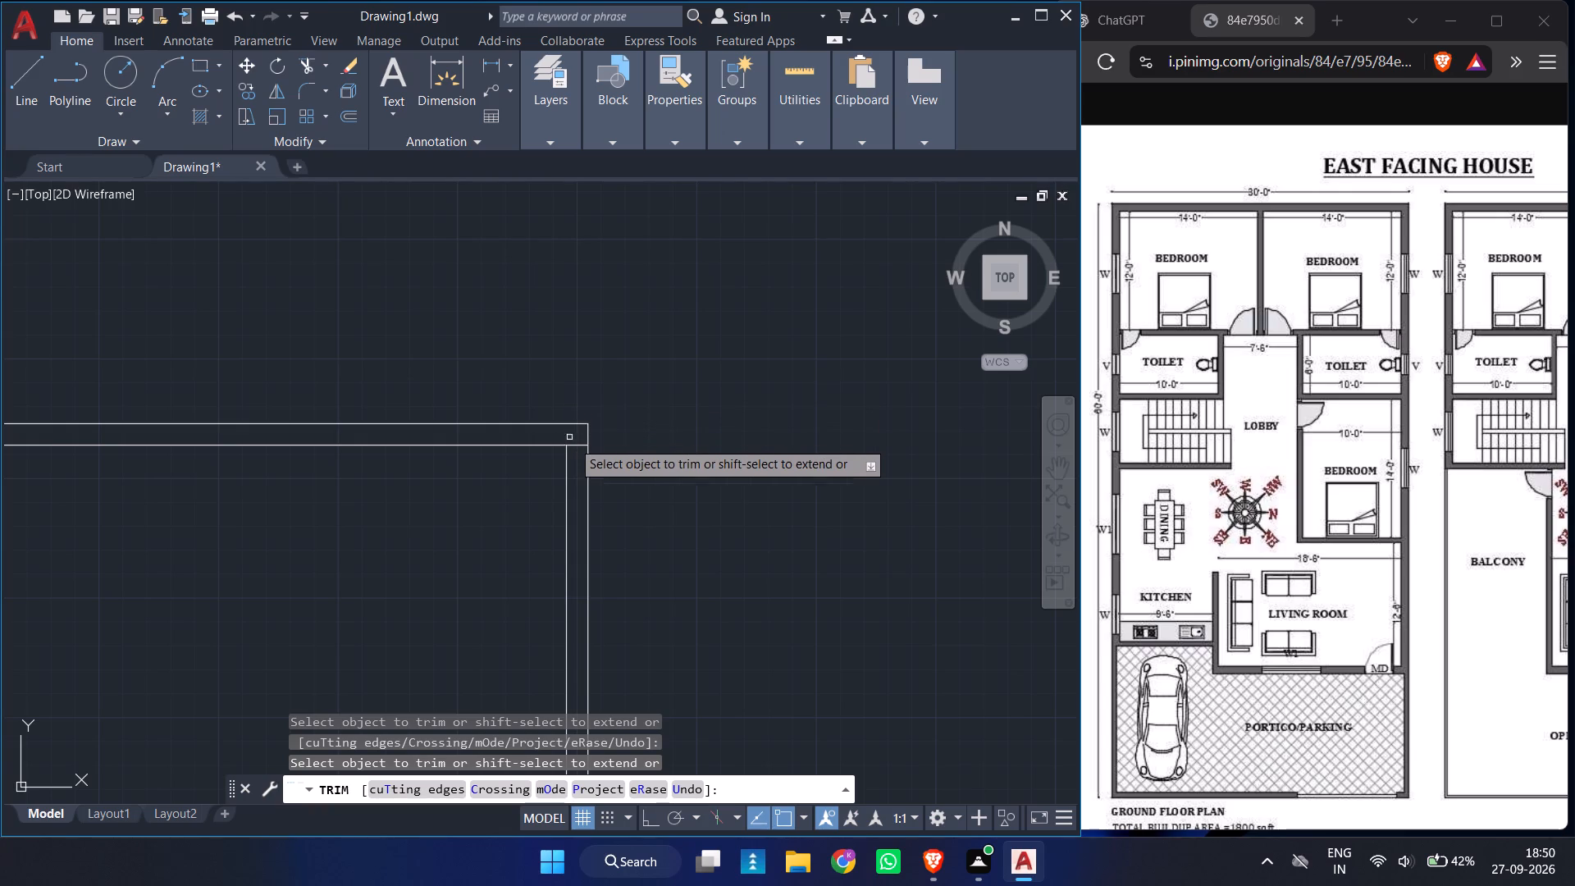
pyautogui.click(578, 445)
pyautogui.keyDown('ctrl'); pyautogui.scroll(-2, 678, 322); pyautogui.keyUp('ctrl')
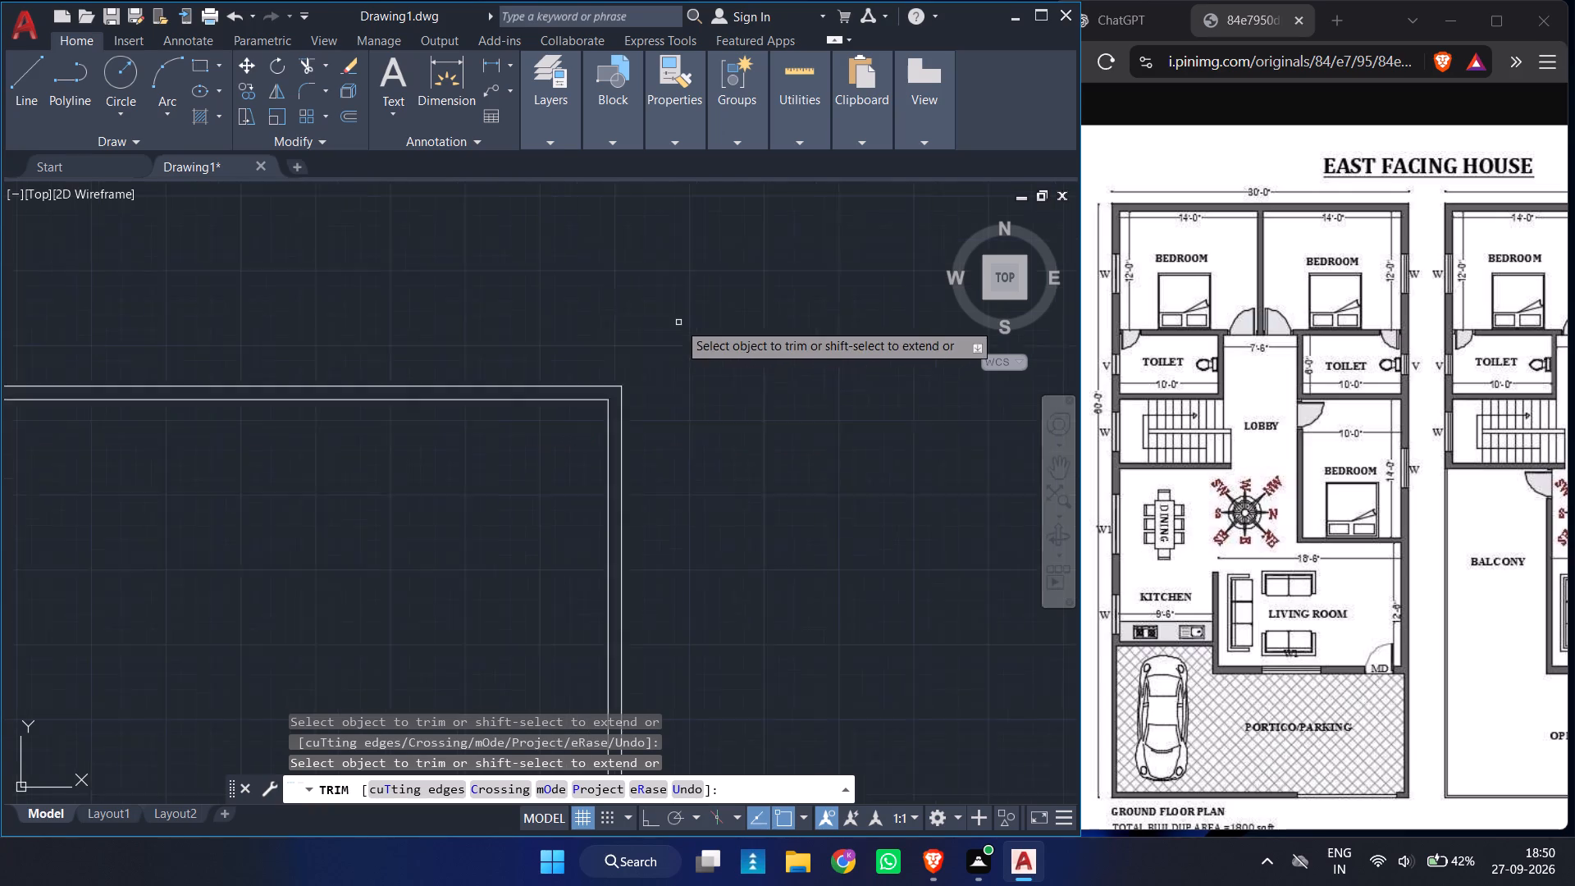
pyautogui.keyDown('ctrl'); pyautogui.scroll(2, 588, 432); pyautogui.keyUp('ctrl')
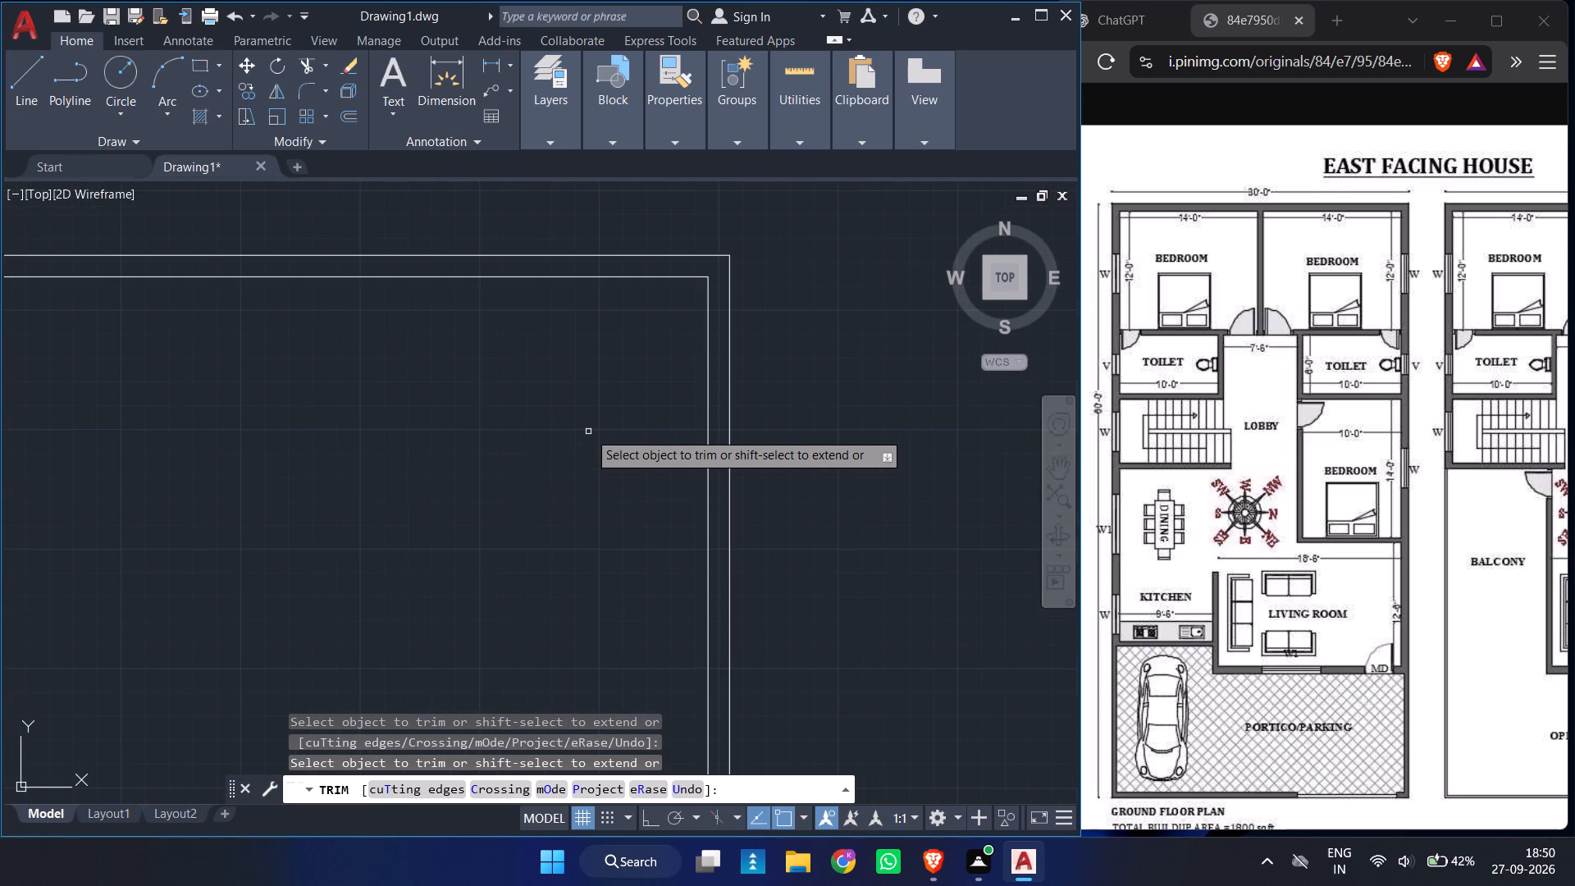
pyautogui.press('Escape')
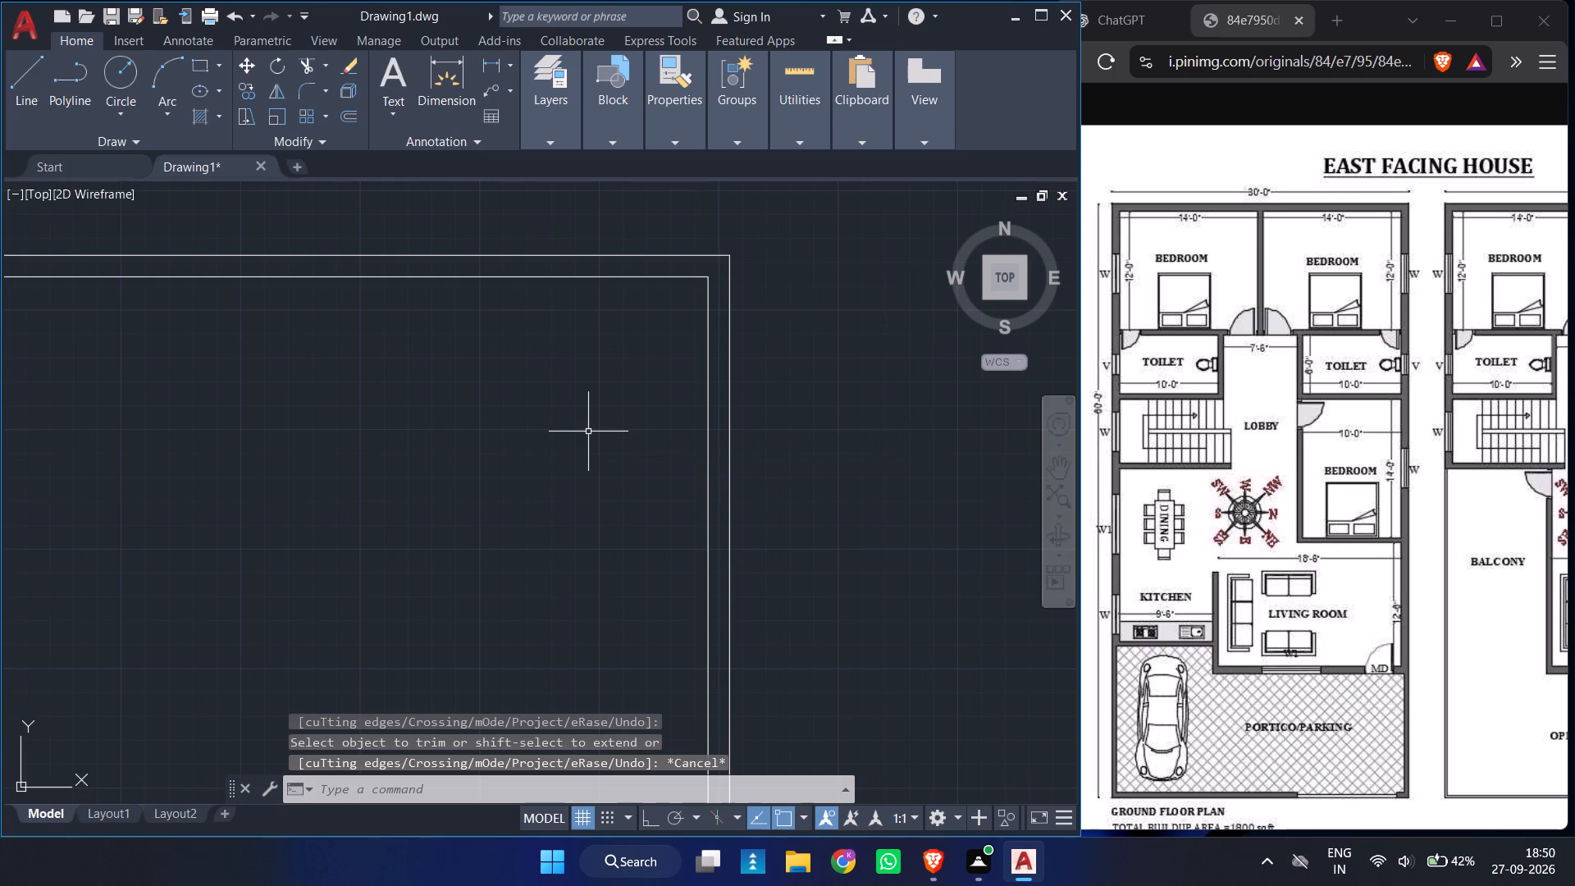
# Offset the inner face of the right outer wall 14' to the left for the upper-right bedroom's width.
pyautogui.press('o')
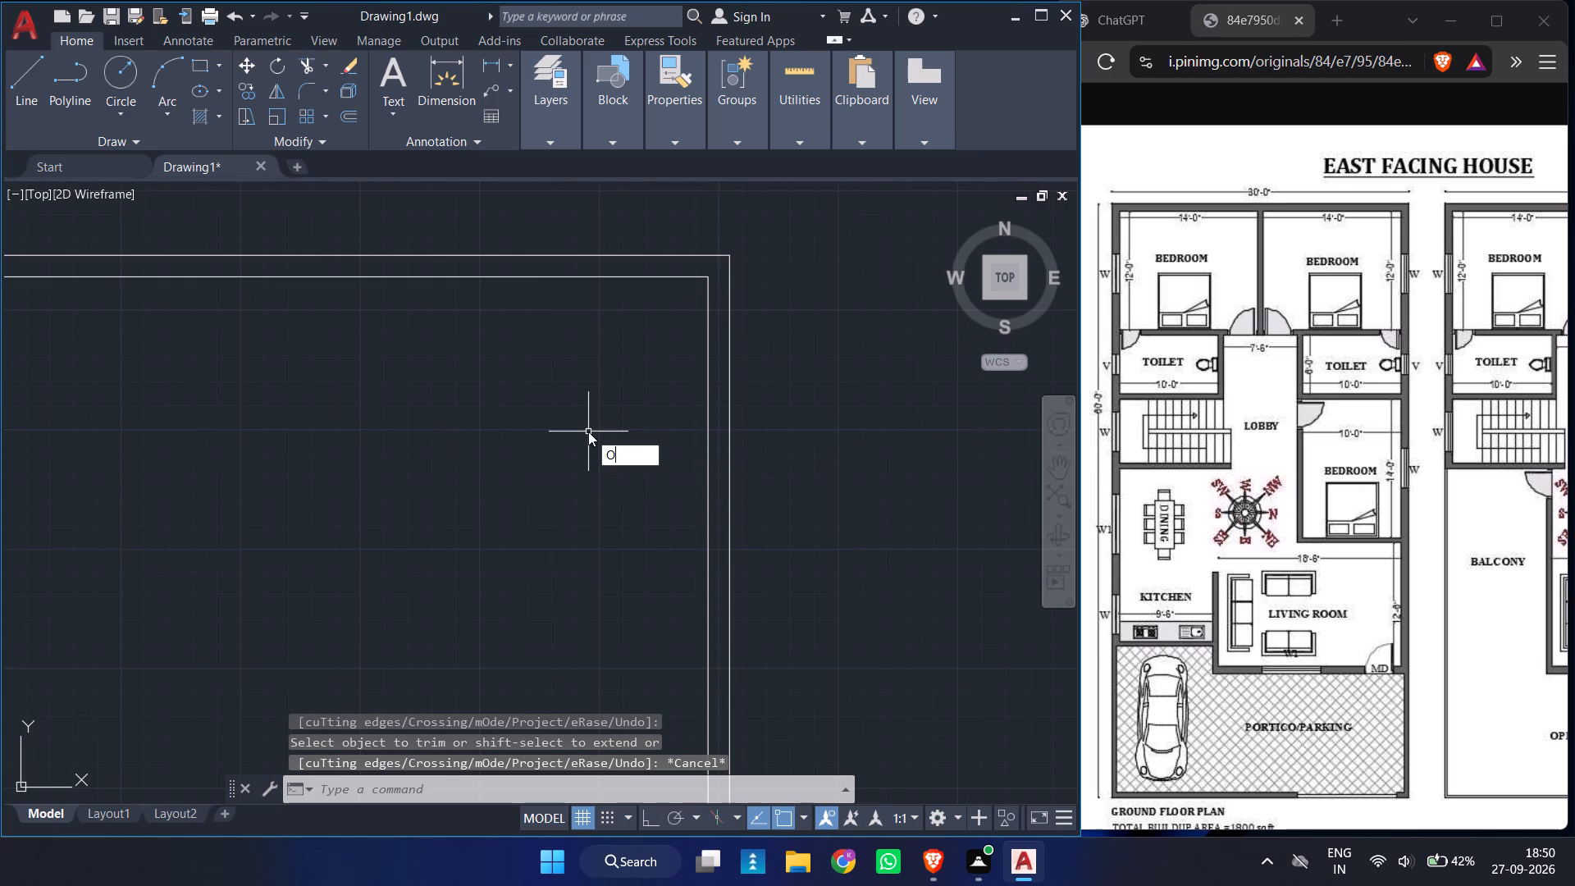
pyautogui.press('Return')
pyautogui.write("14'")
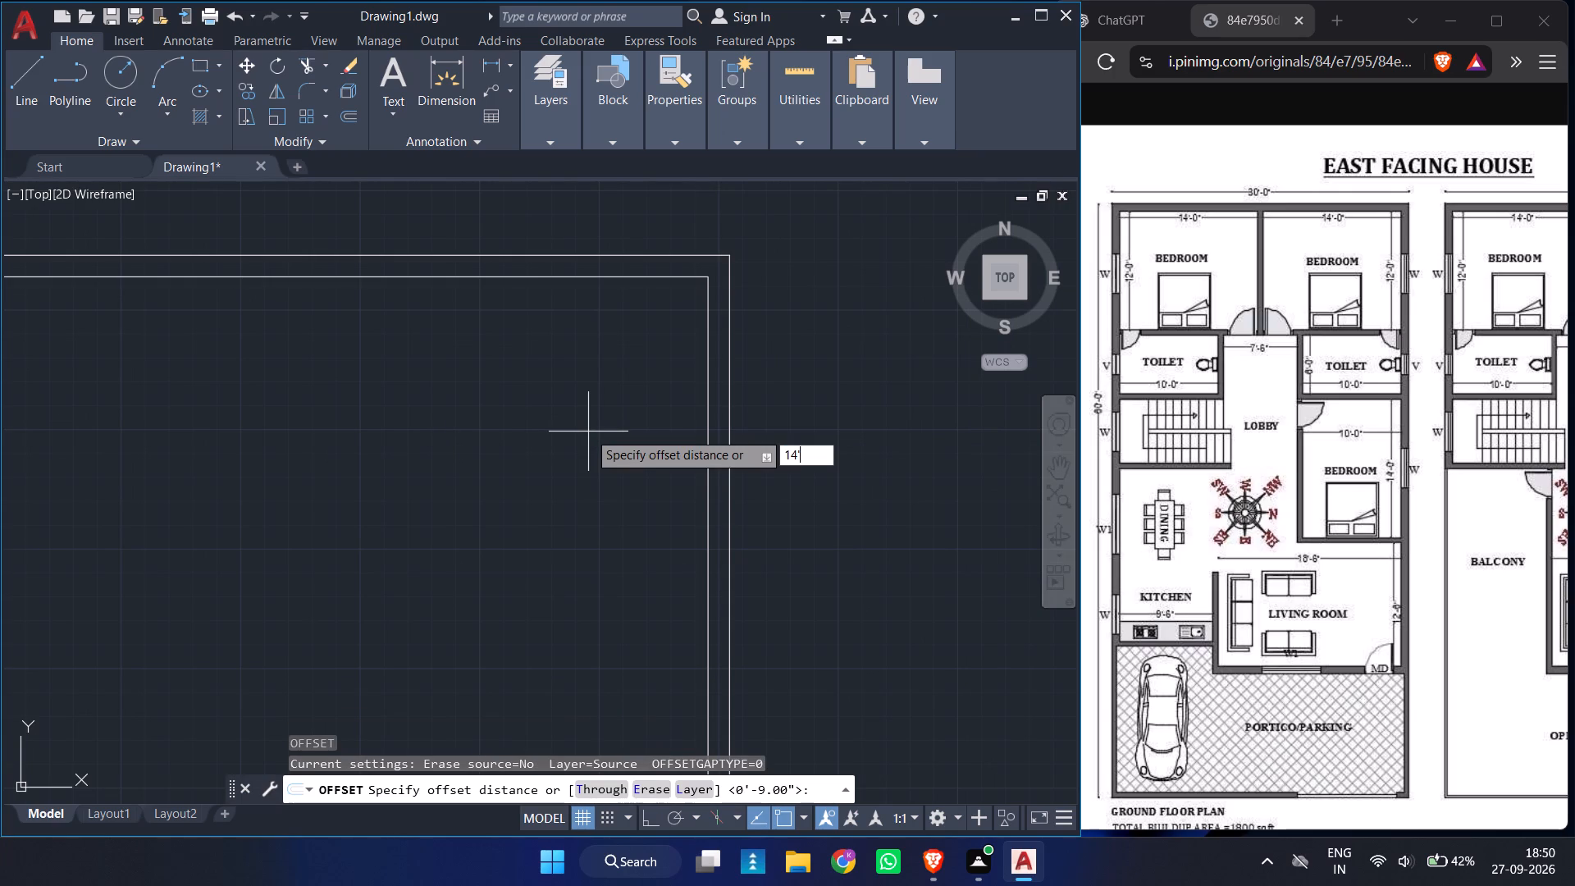
pyautogui.press('Return')
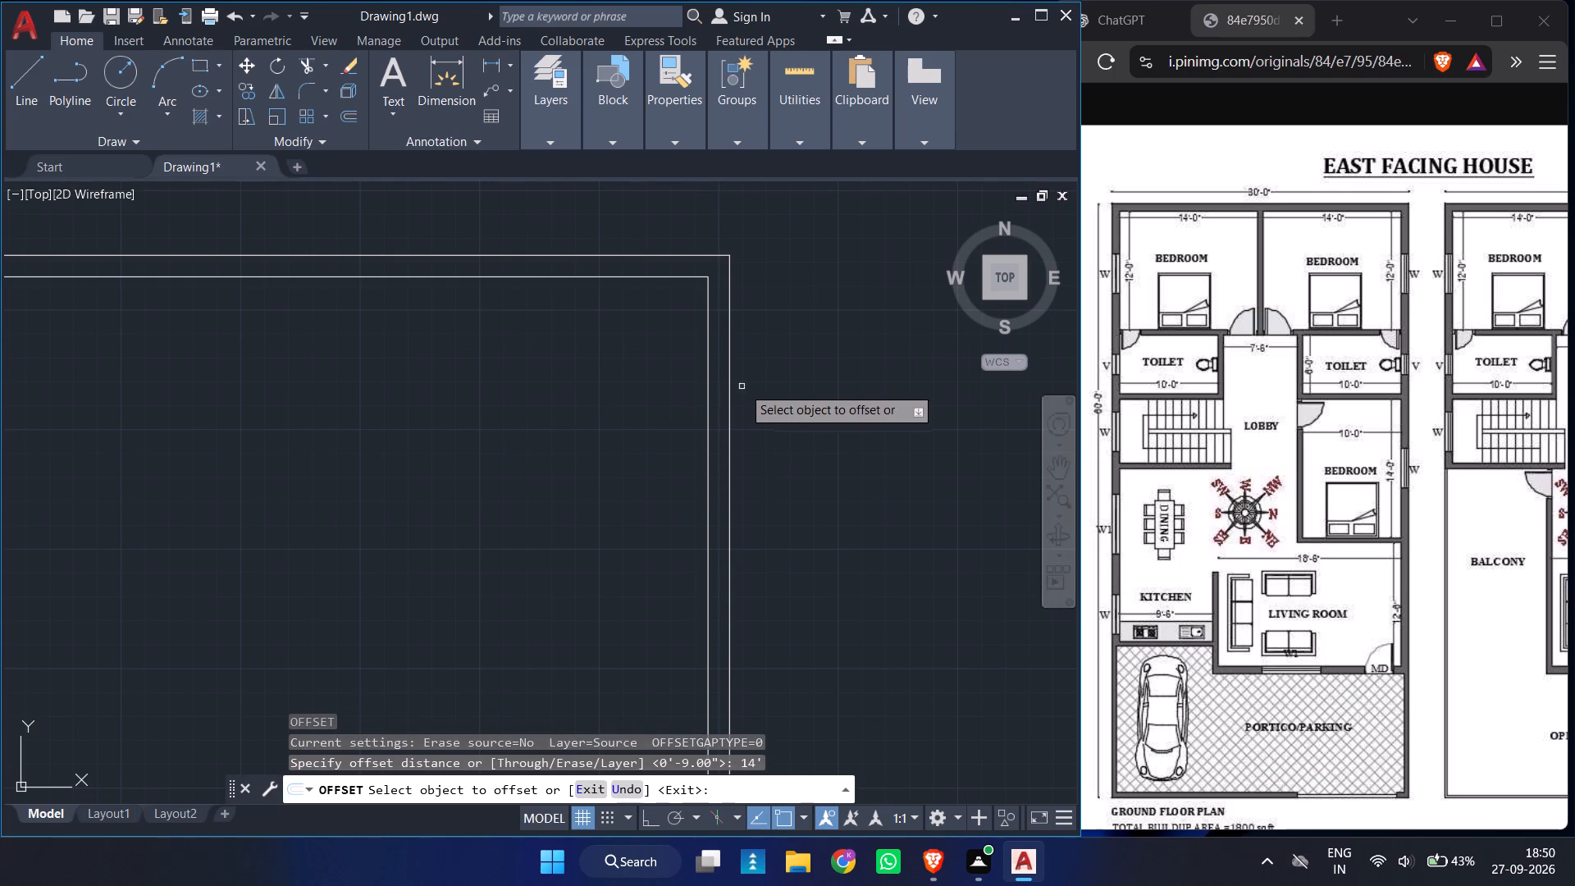
pyautogui.click(710, 342)
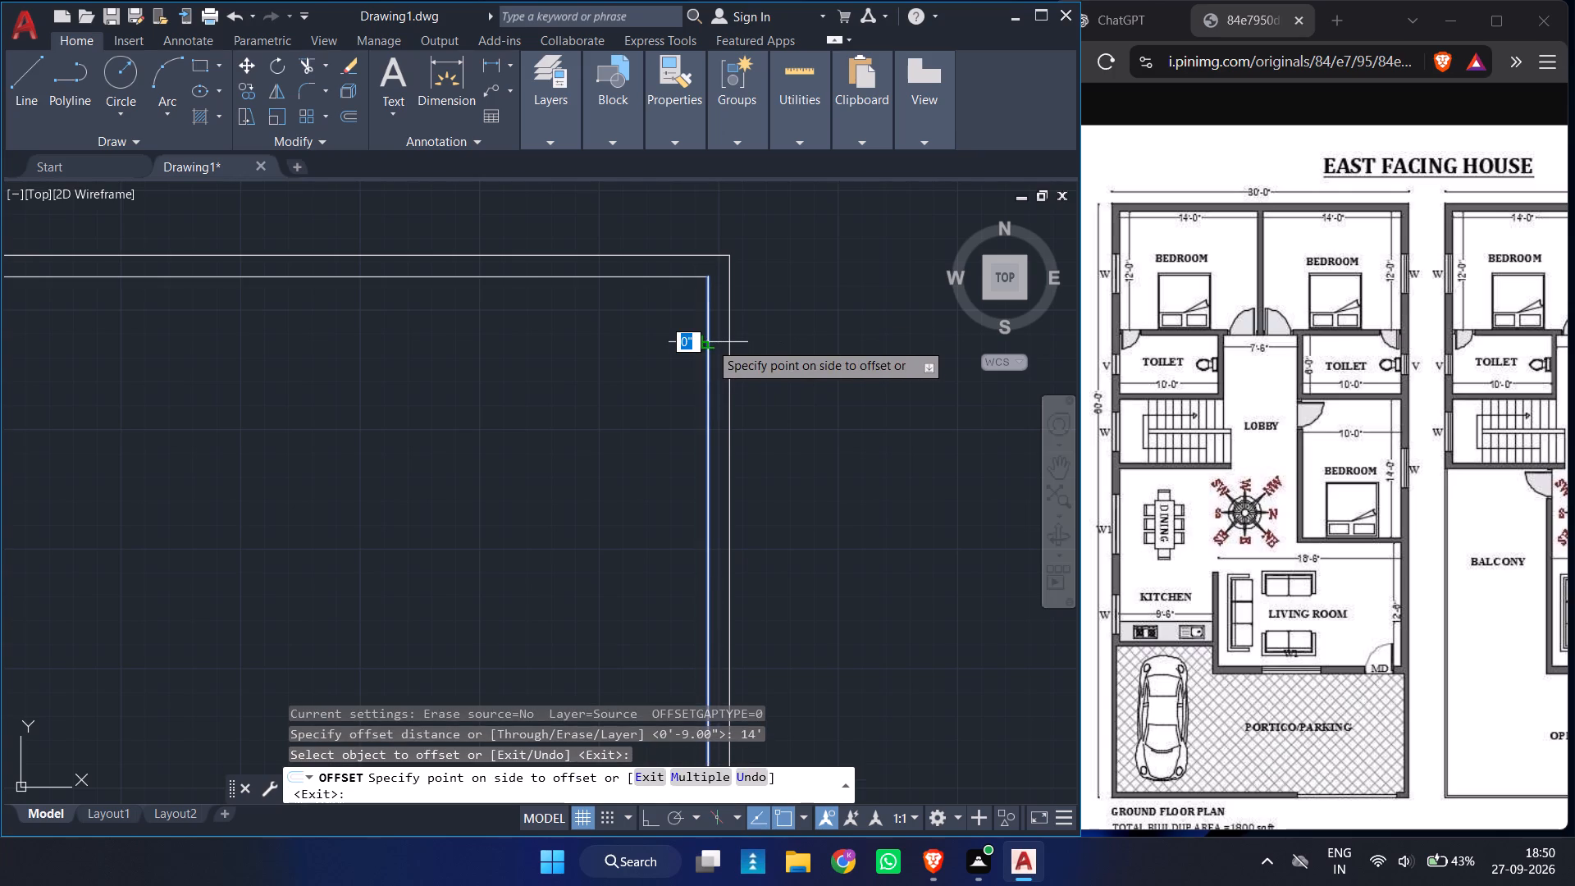
pyautogui.click(618, 322)
pyautogui.keyDown('ctrl'); pyautogui.scroll(-1, 701, 299); pyautogui.keyUp('ctrl')
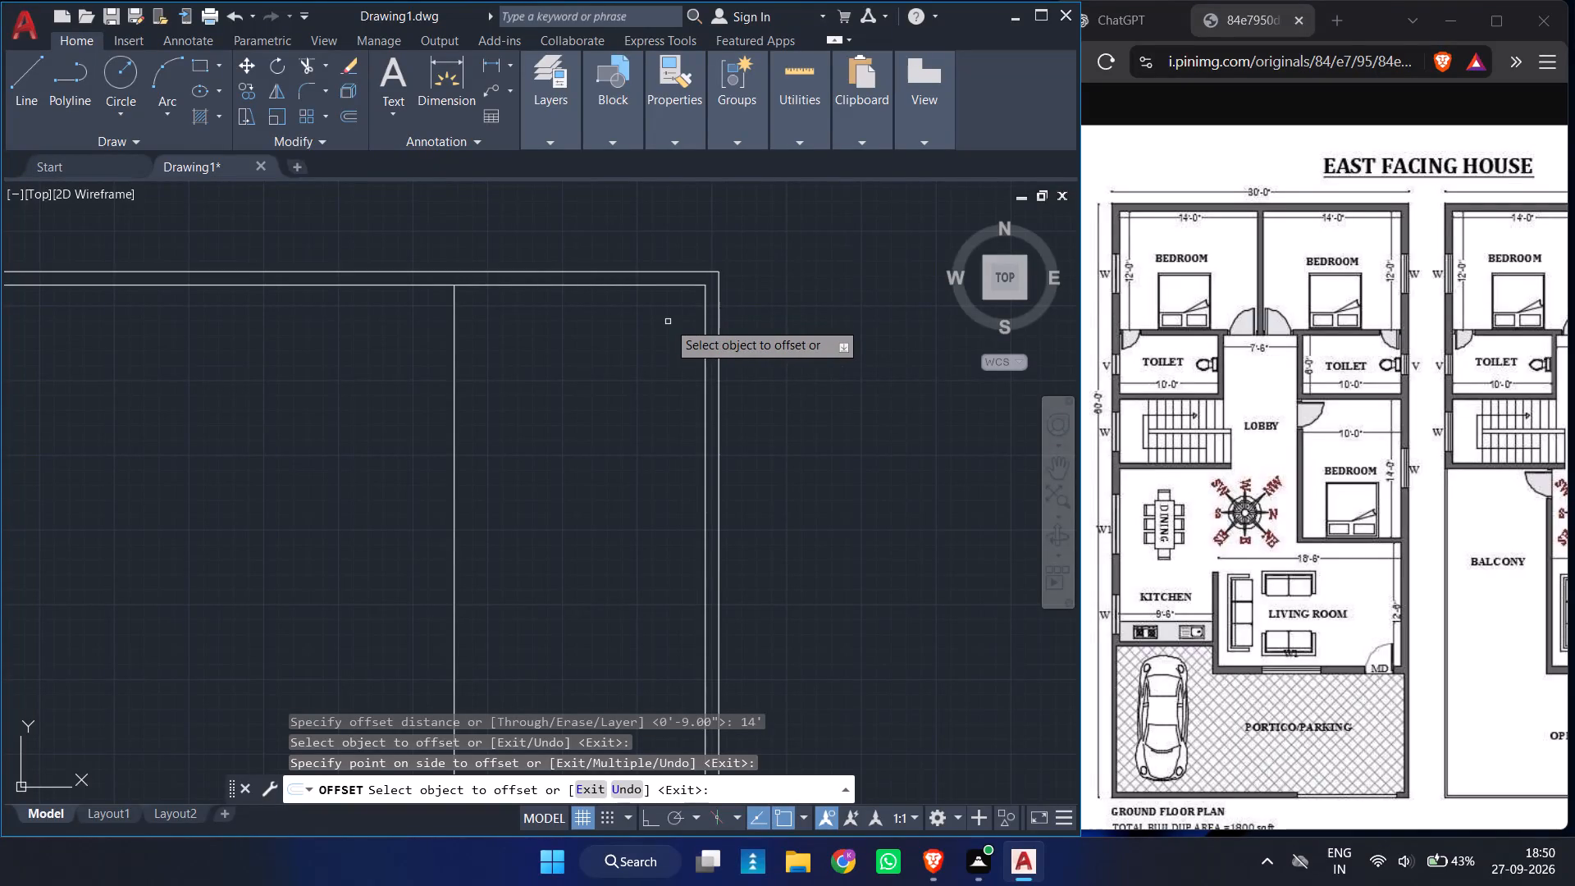
pyautogui.press('Escape')
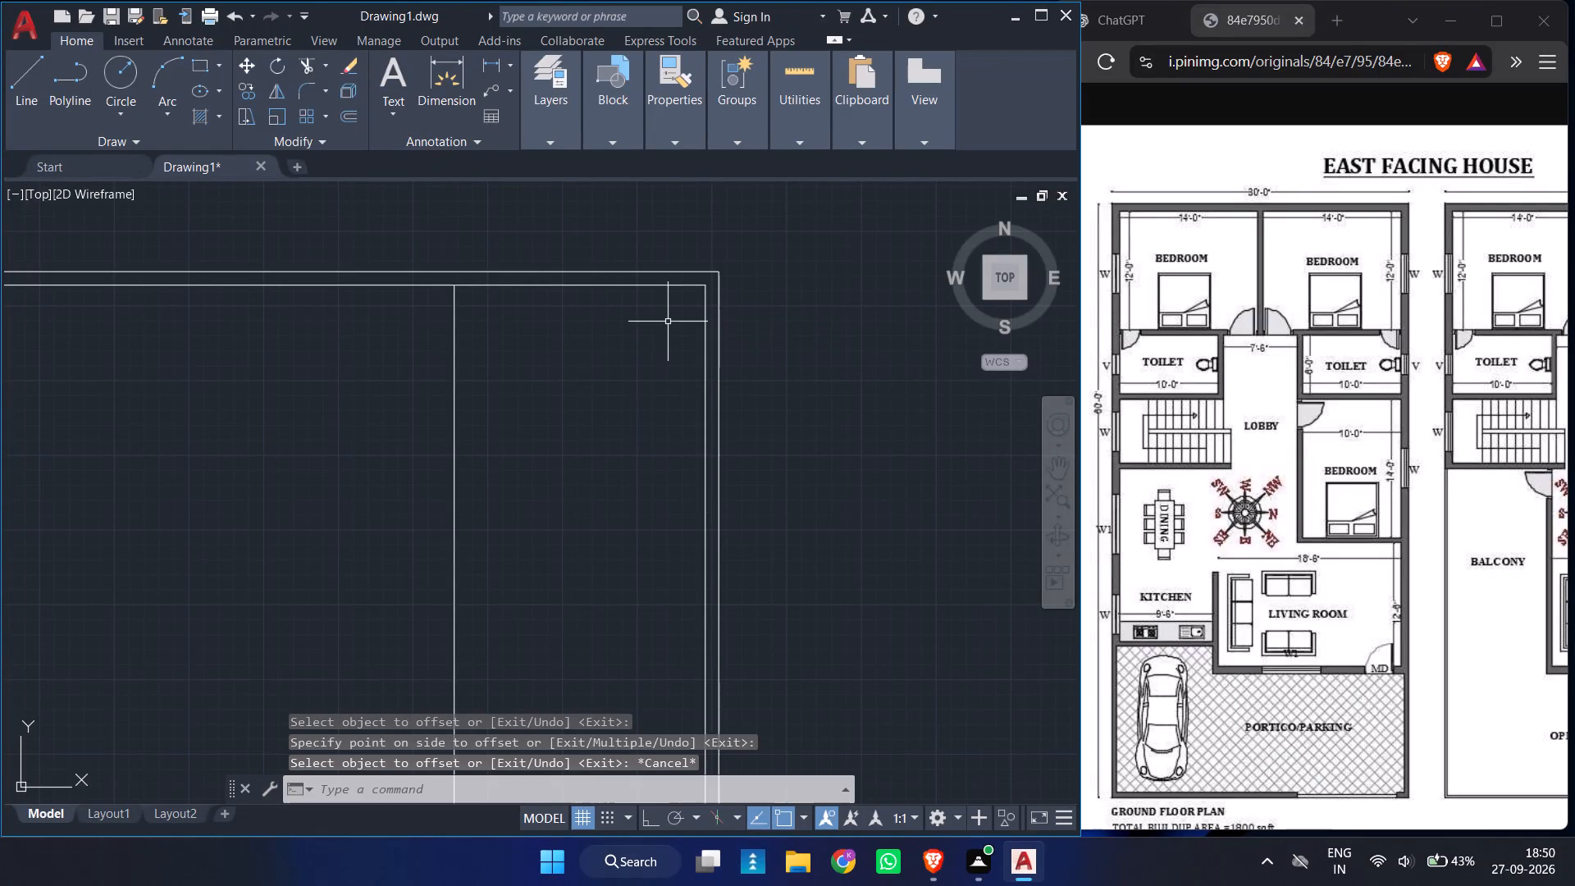
# Offset the outer face of the right wall 30' to the left for the plan's overall width.
pyautogui.press('space')
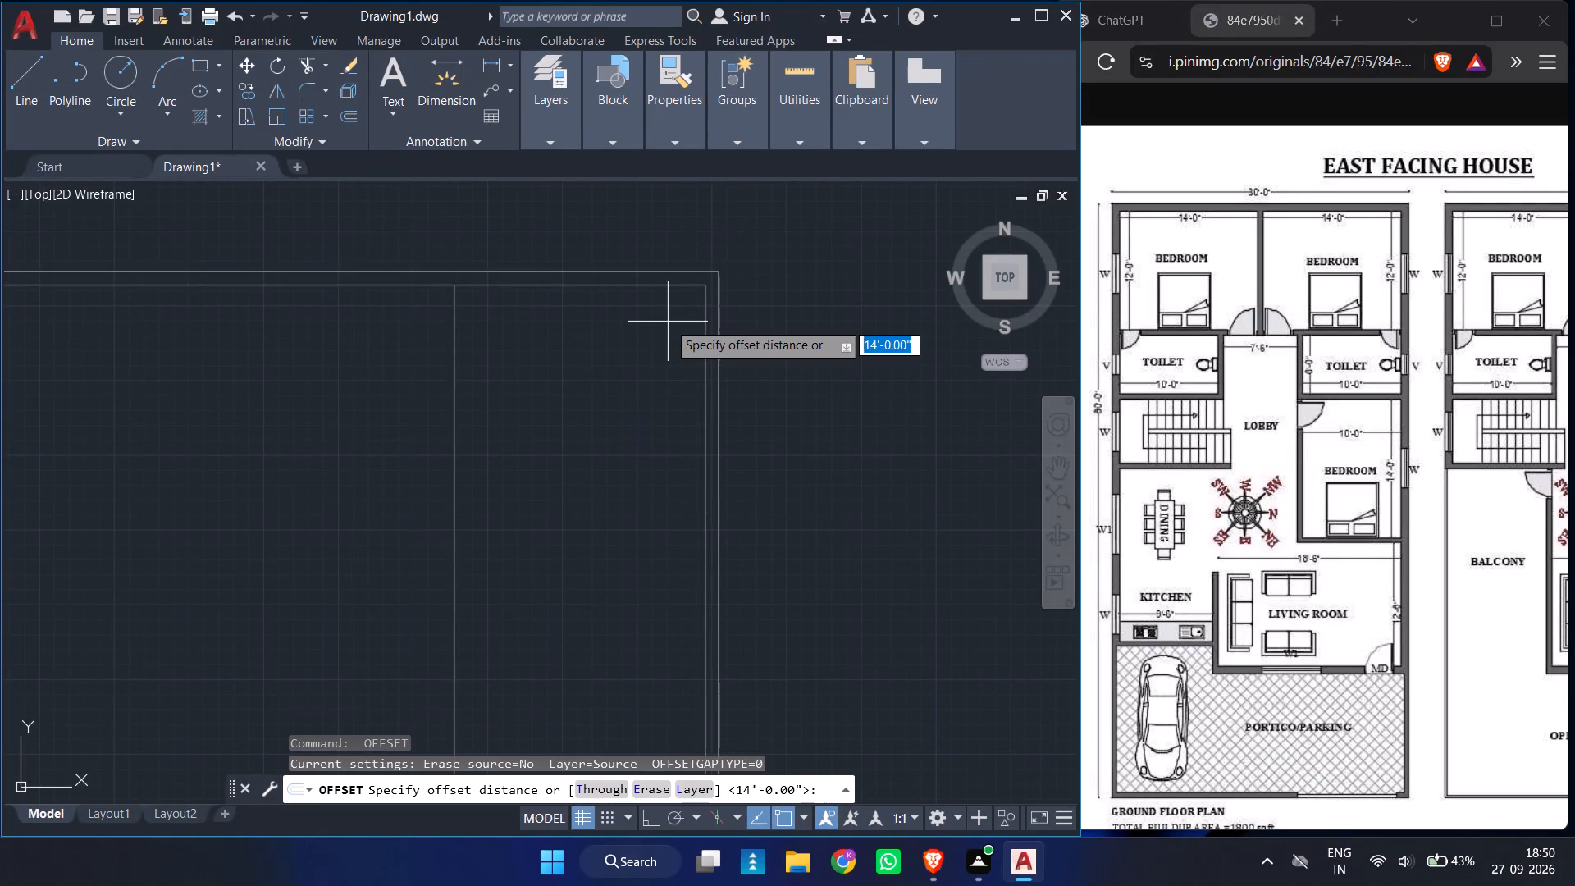
pyautogui.write('30')
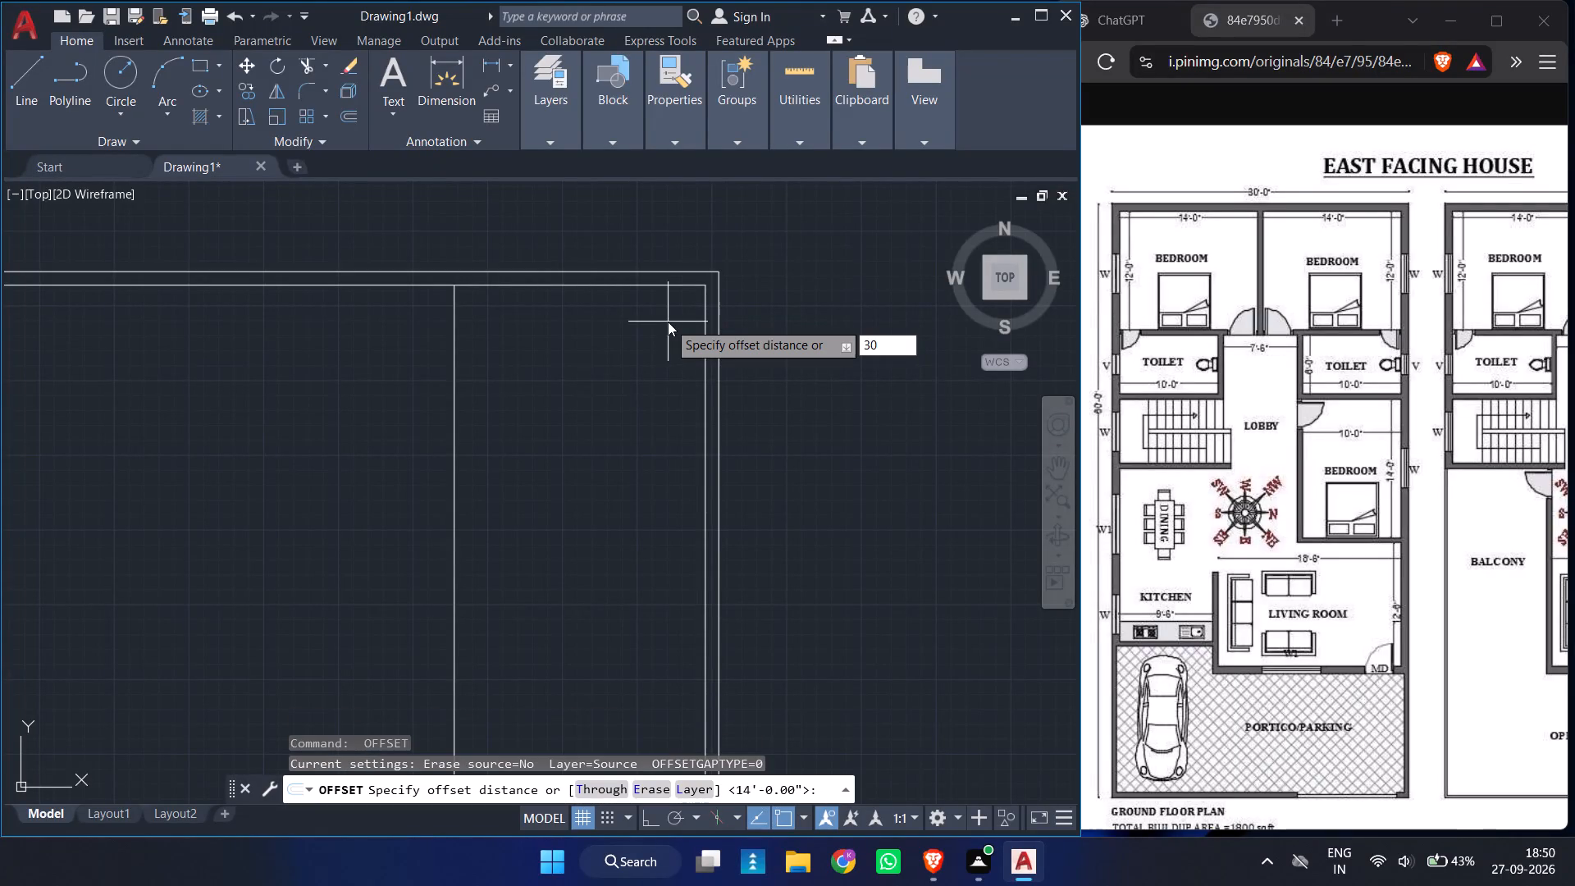
pyautogui.press("'")
pyautogui.press('Return')
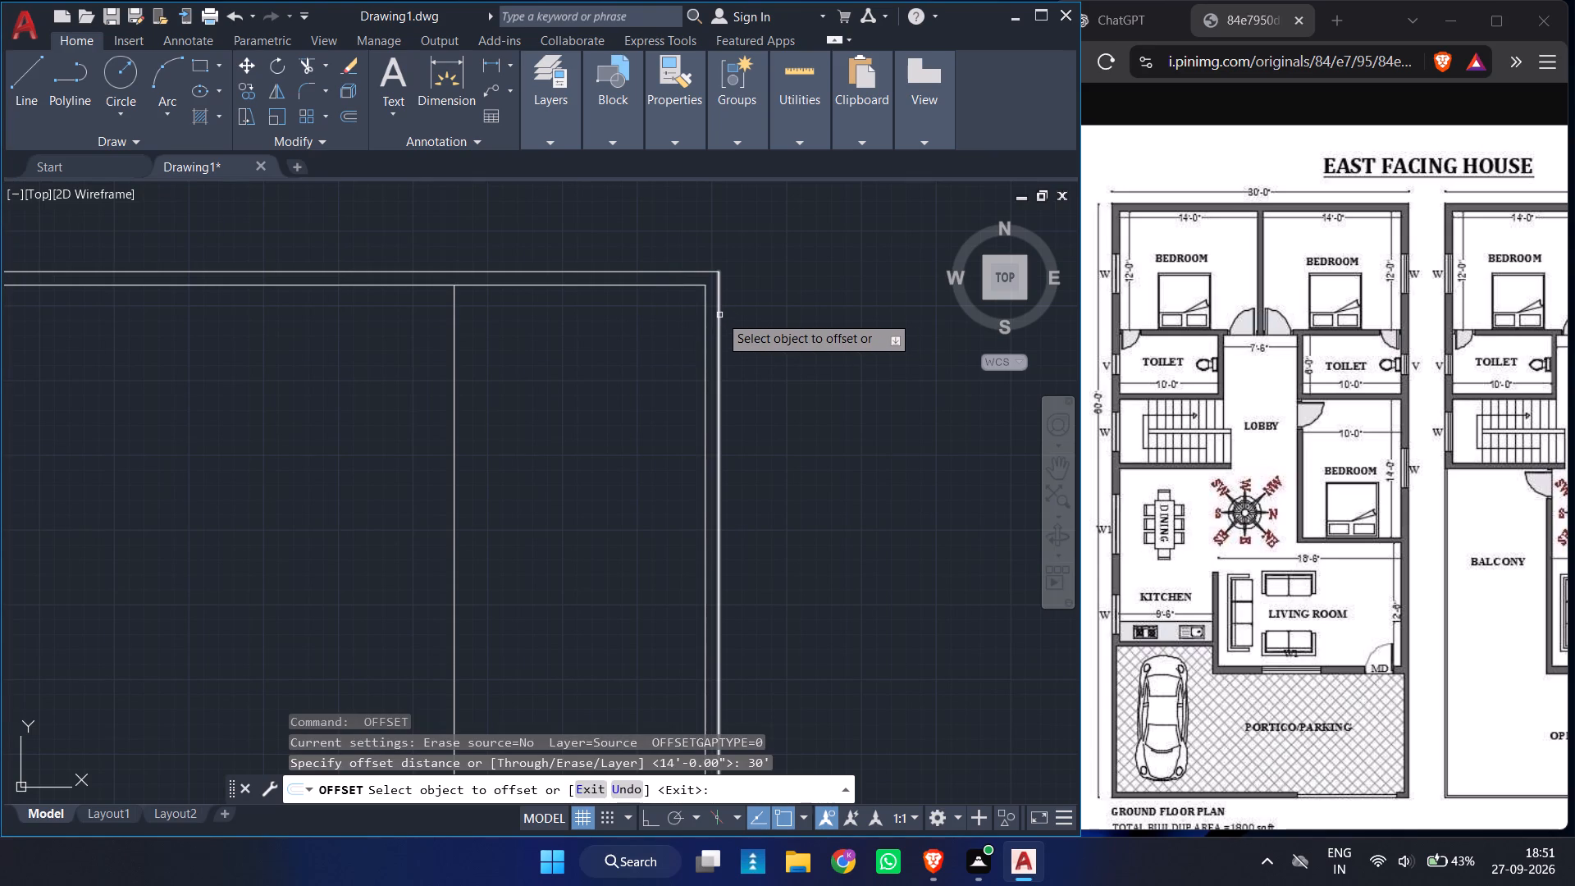
pyautogui.click(719, 315)
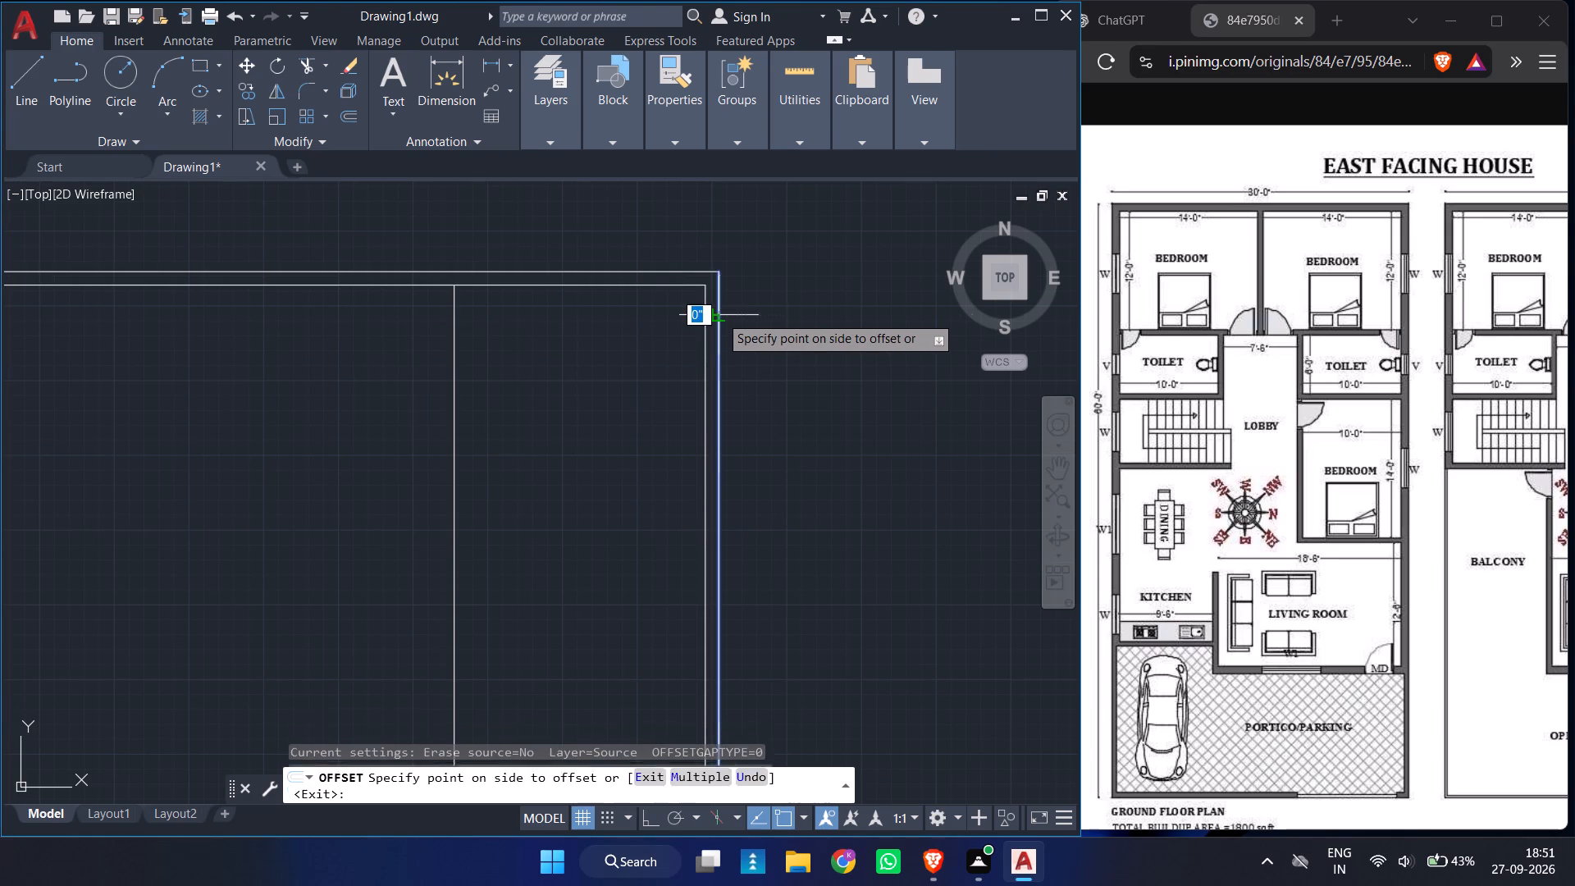
pyautogui.click(535, 310)
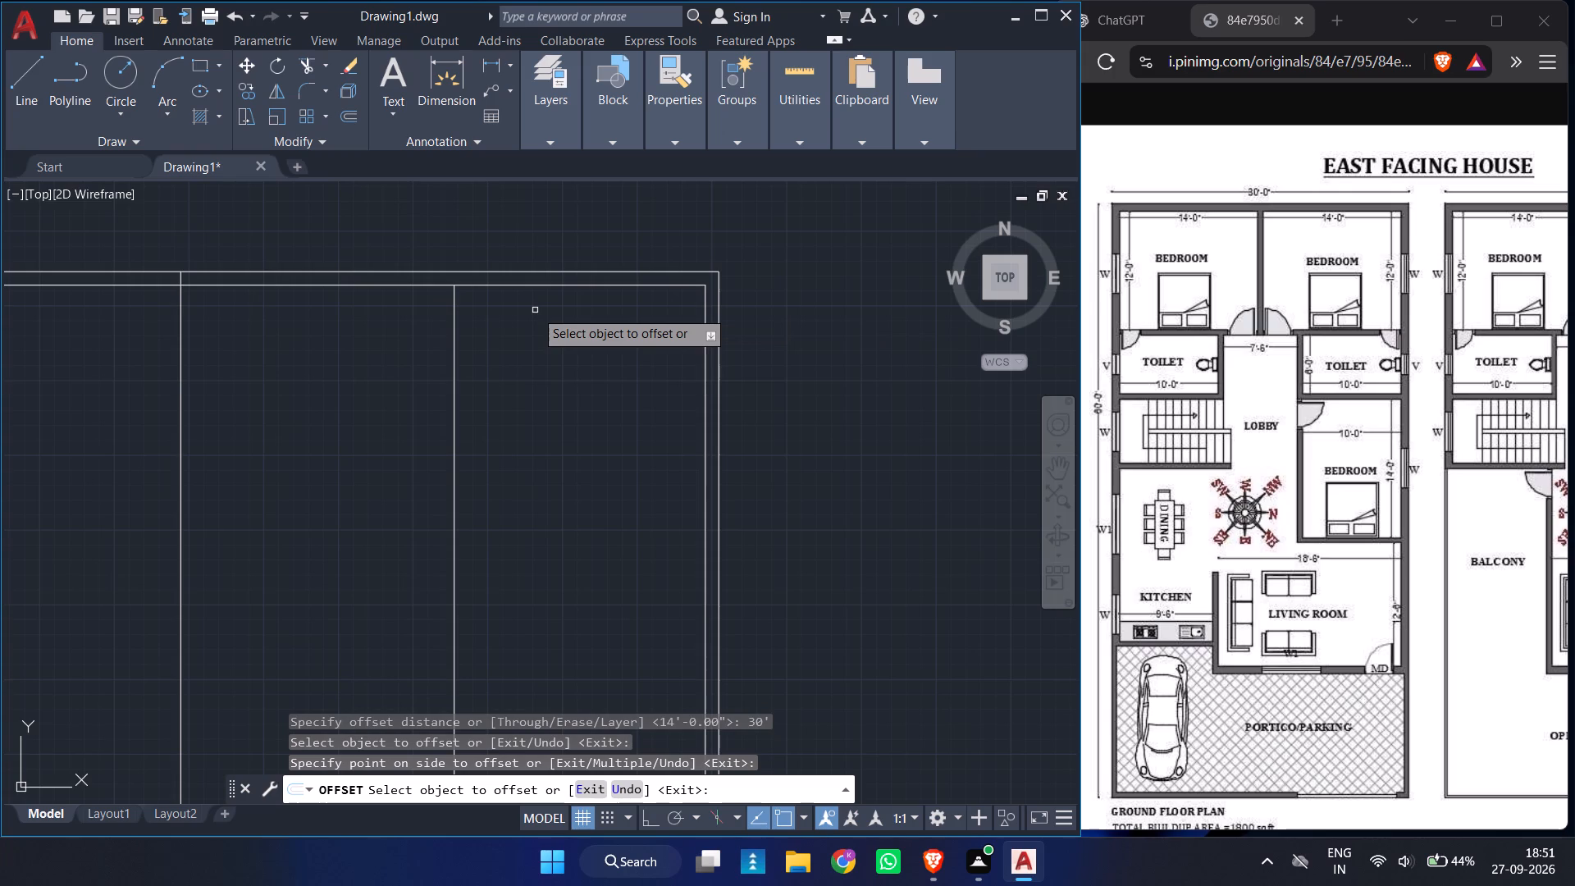
pyautogui.press('Escape')
# Trim both top wall lines where they extend left beyond the new left outer wall line.
pyautogui.write('TR')
pyautogui.press('space')
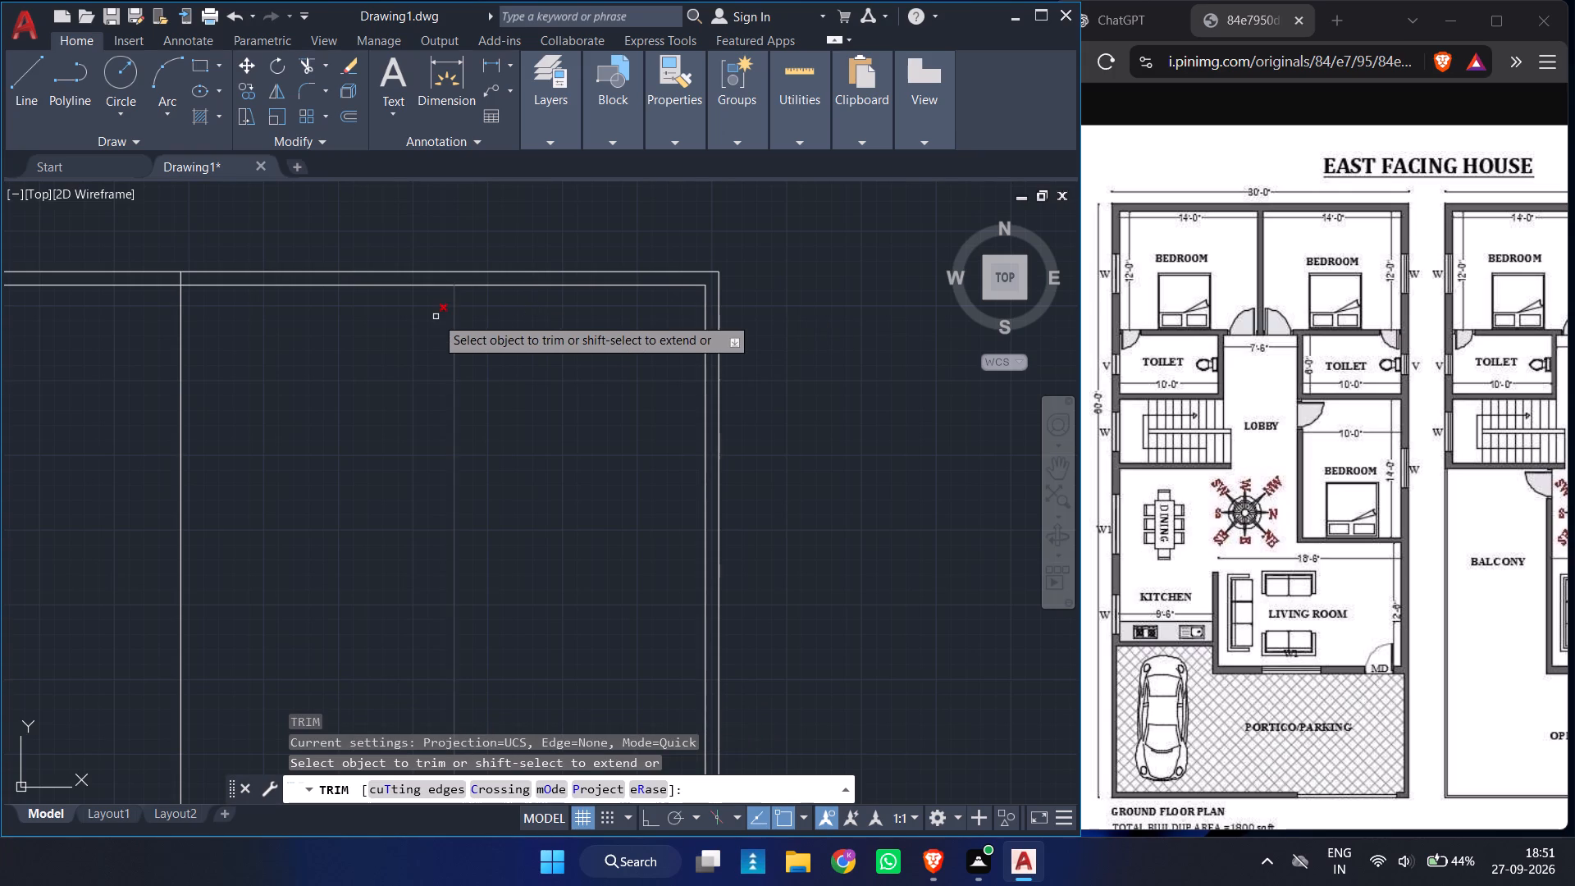
pyautogui.click(167, 284)
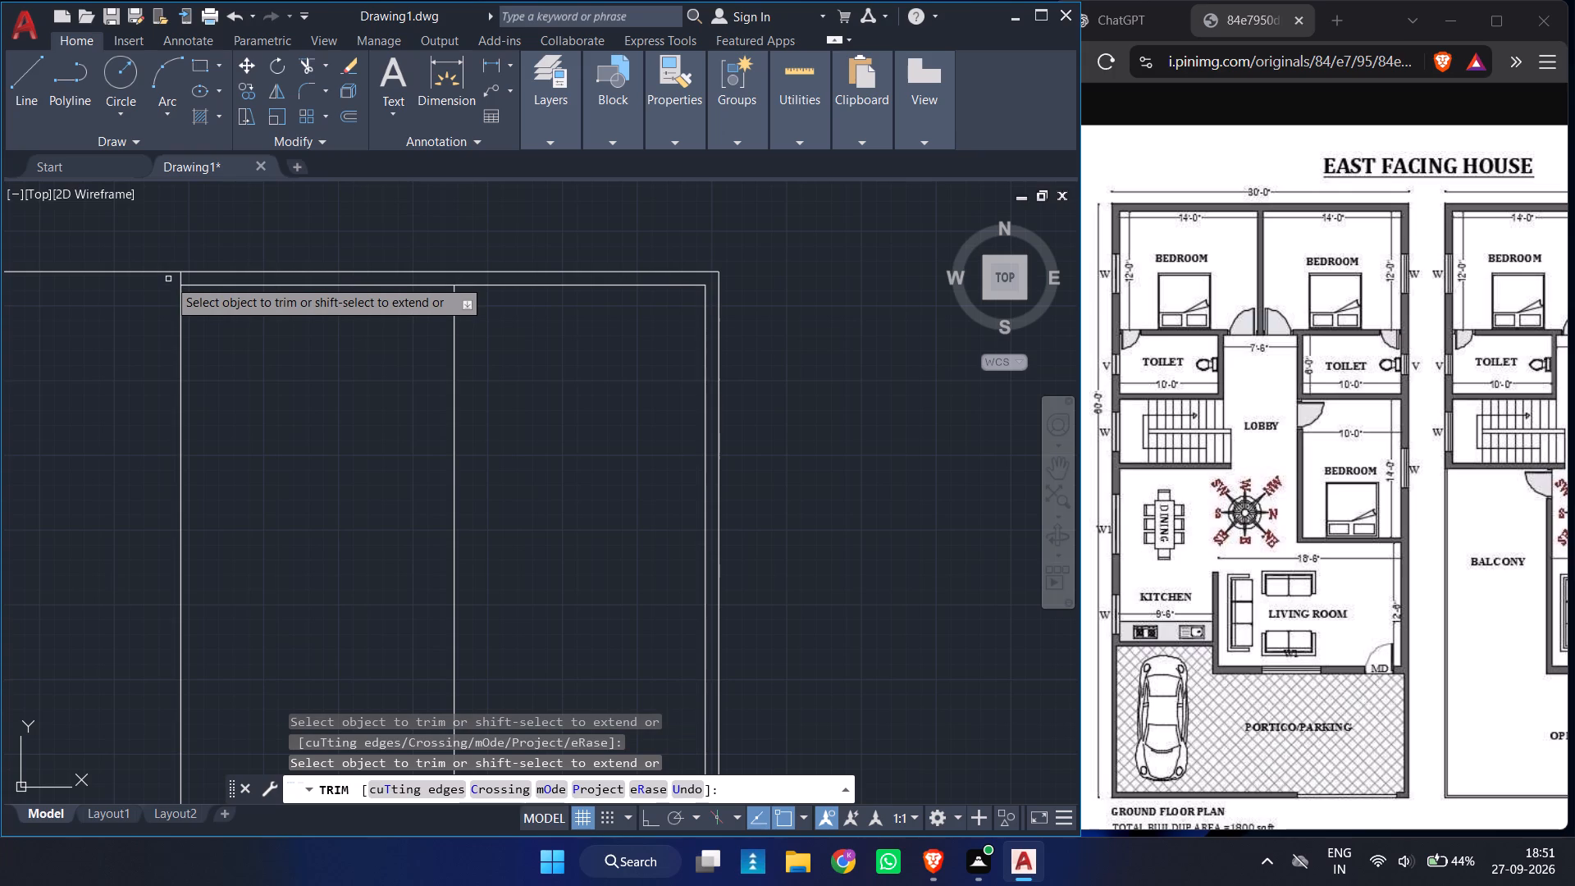
pyautogui.click(169, 272)
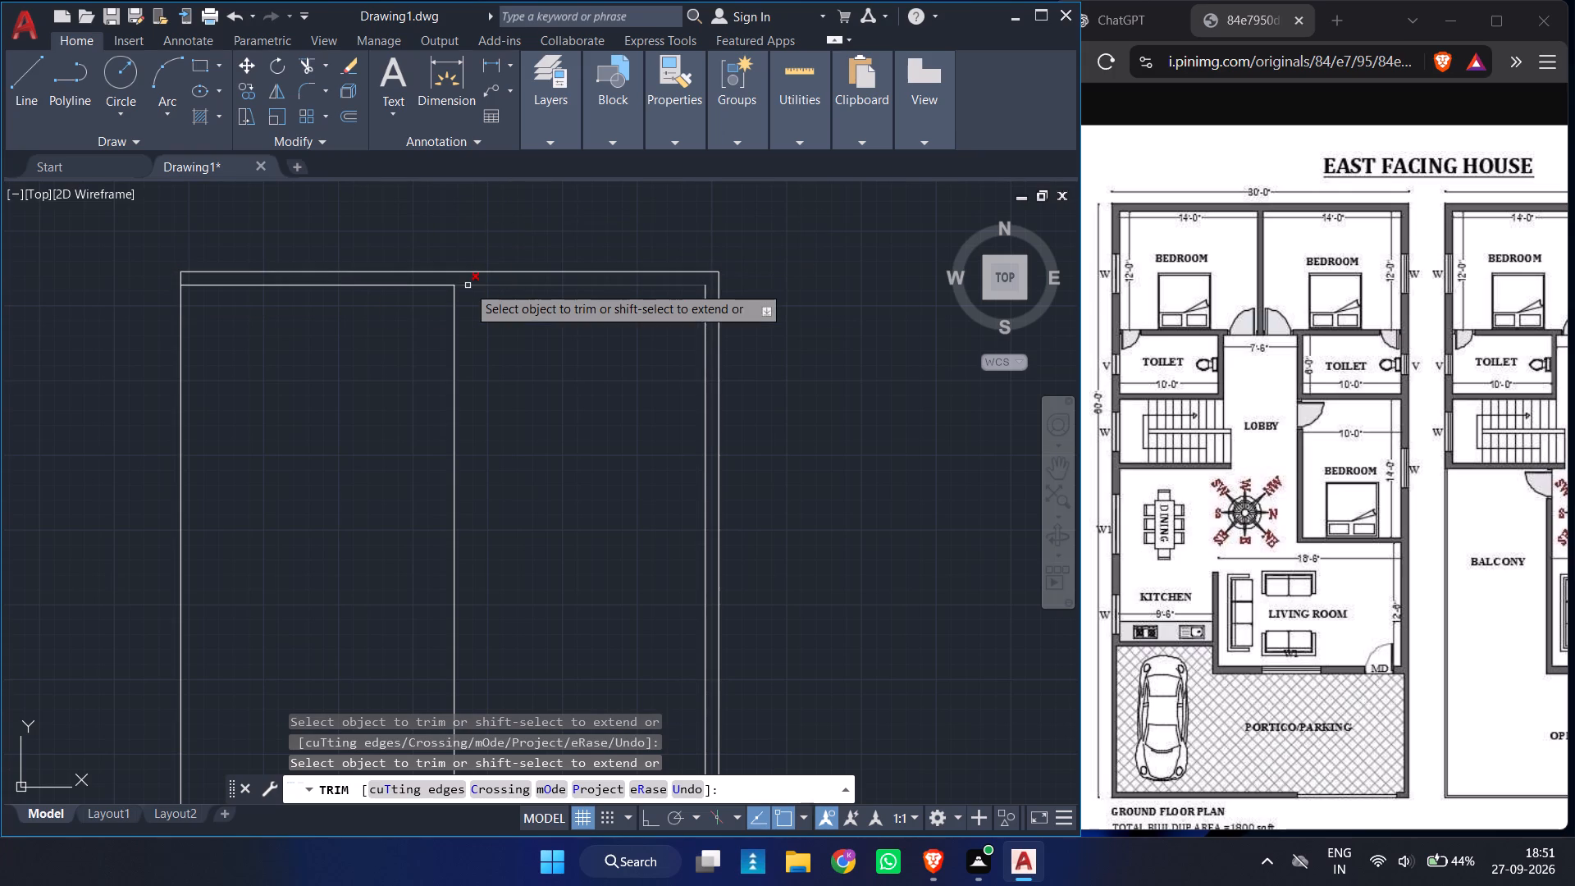
pyautogui.press('Escape')
# Offset the left outer wall line 9" to the right to form the left wall's thickness.
pyautogui.write('O')
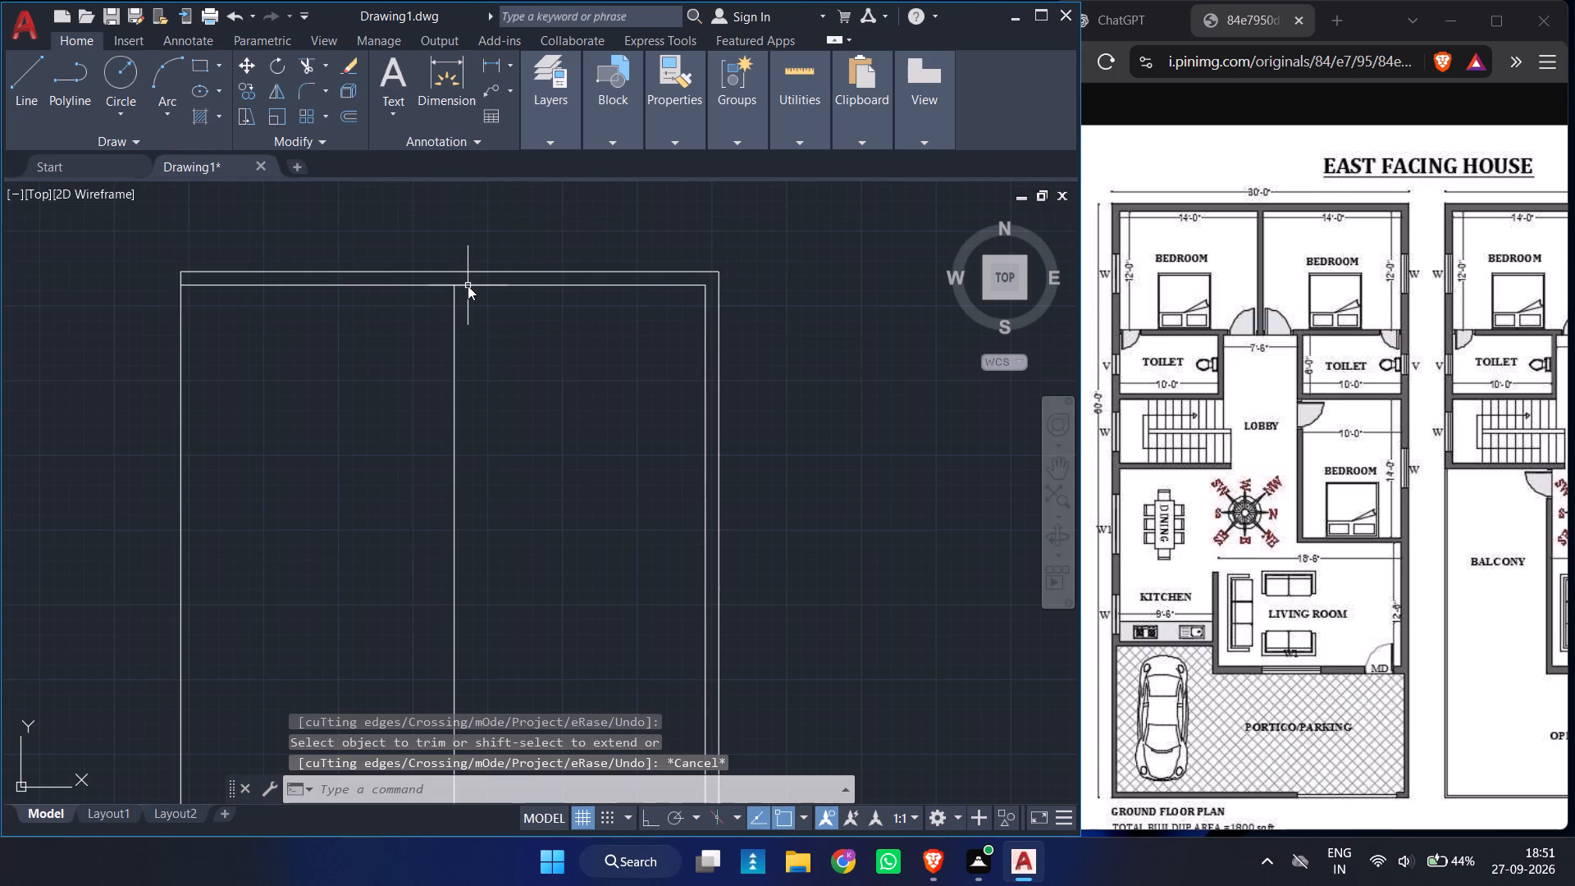
pyautogui.press('space')
pyautogui.write('9')
pyautogui.press('space')
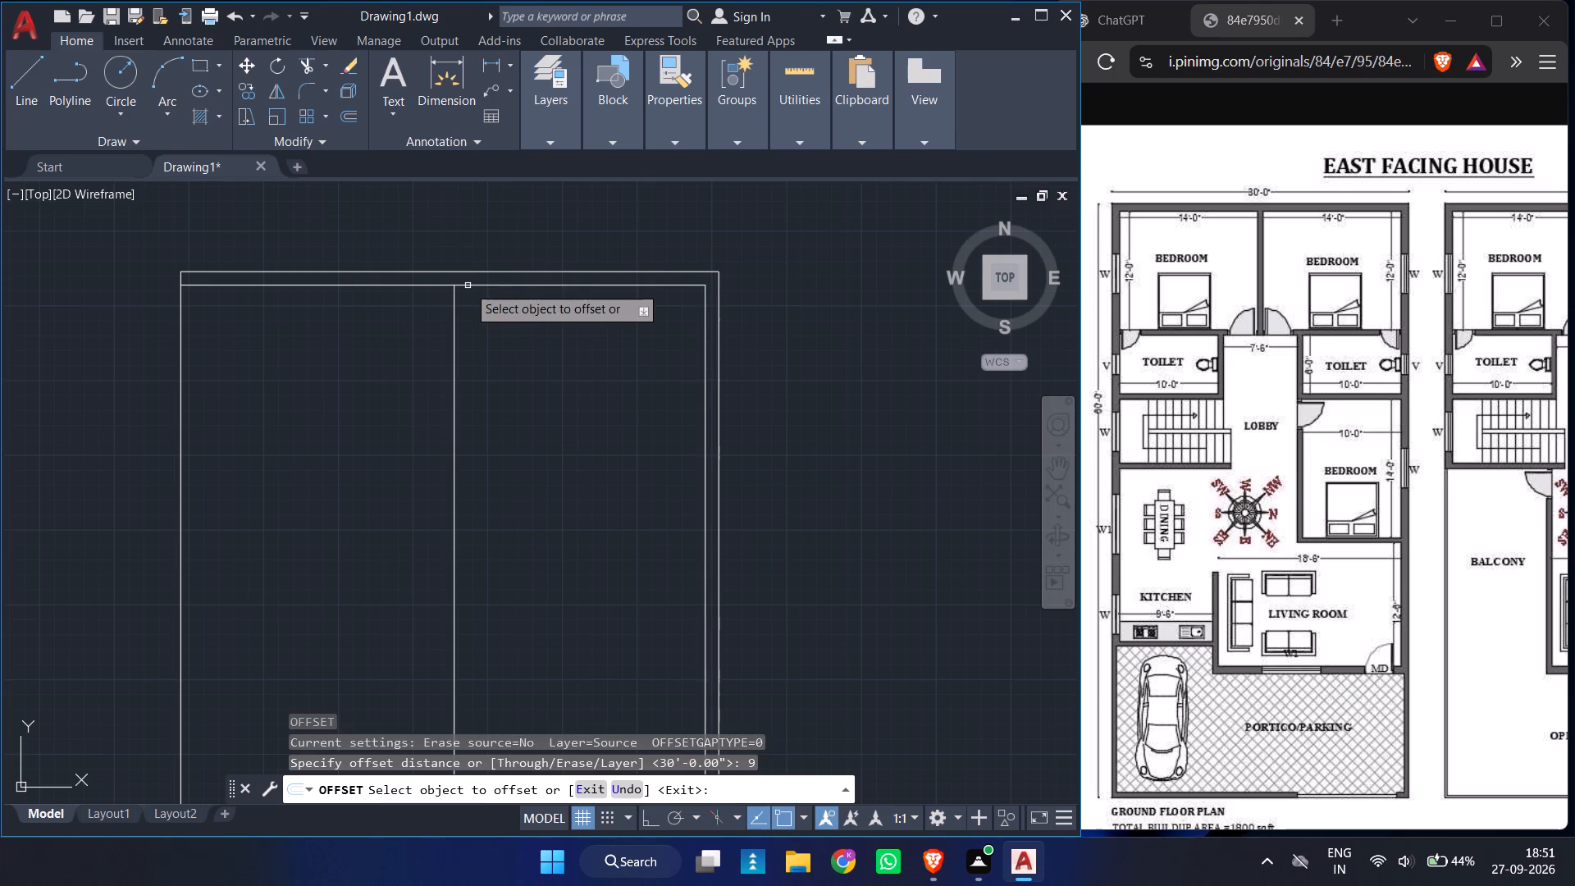
pyautogui.click(182, 327)
pyautogui.click(307, 328)
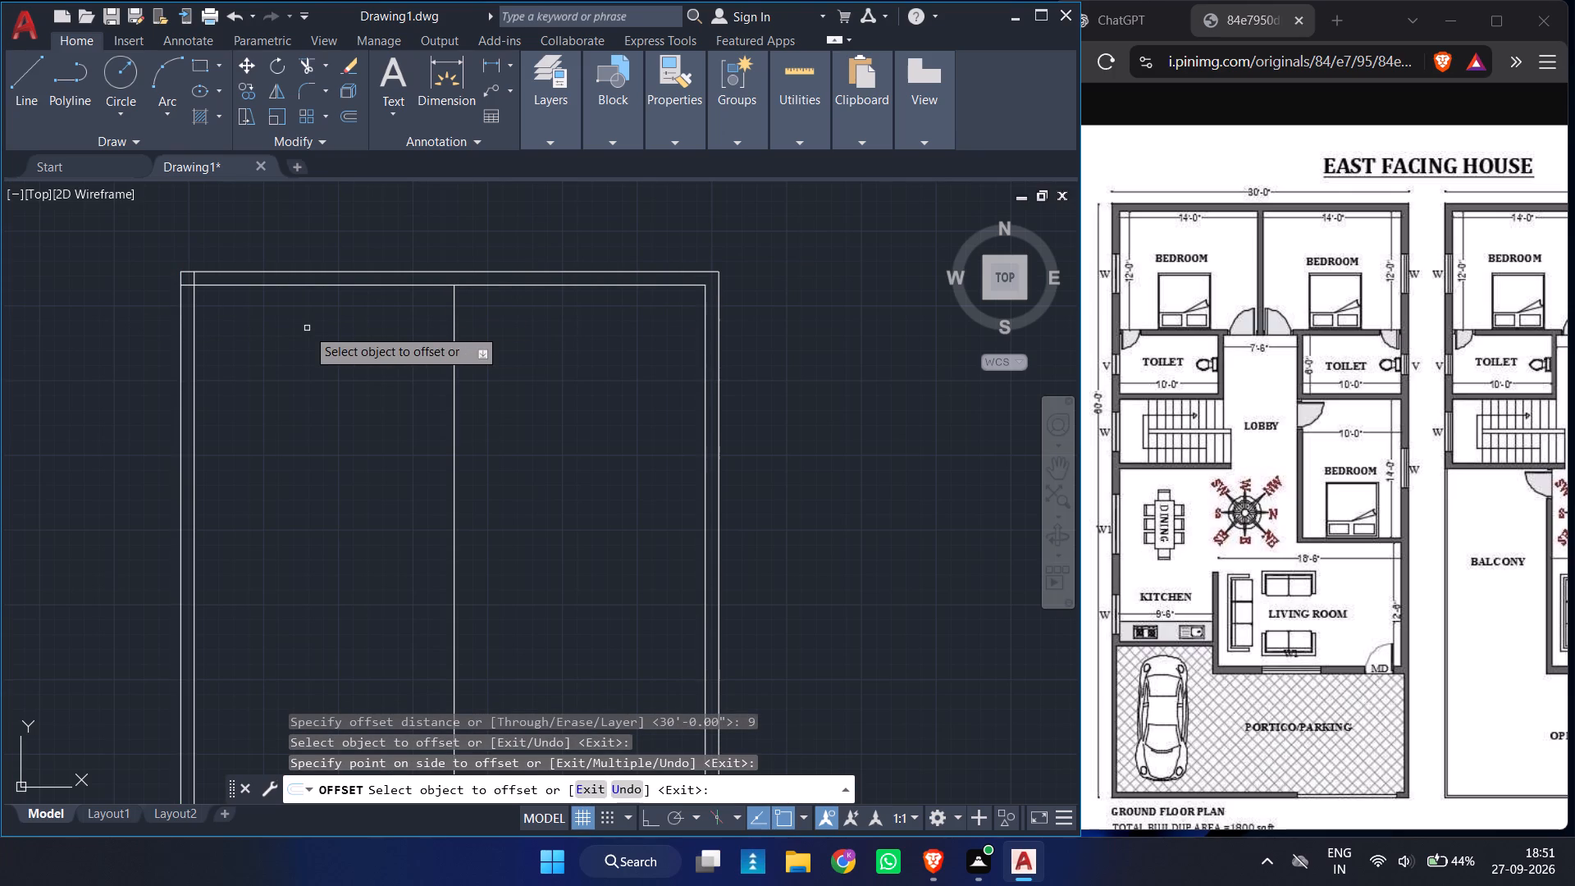
# Offset the inner face of the left wall 14' to the right for the upper-left bedroom's width.
pyautogui.click(196, 319)
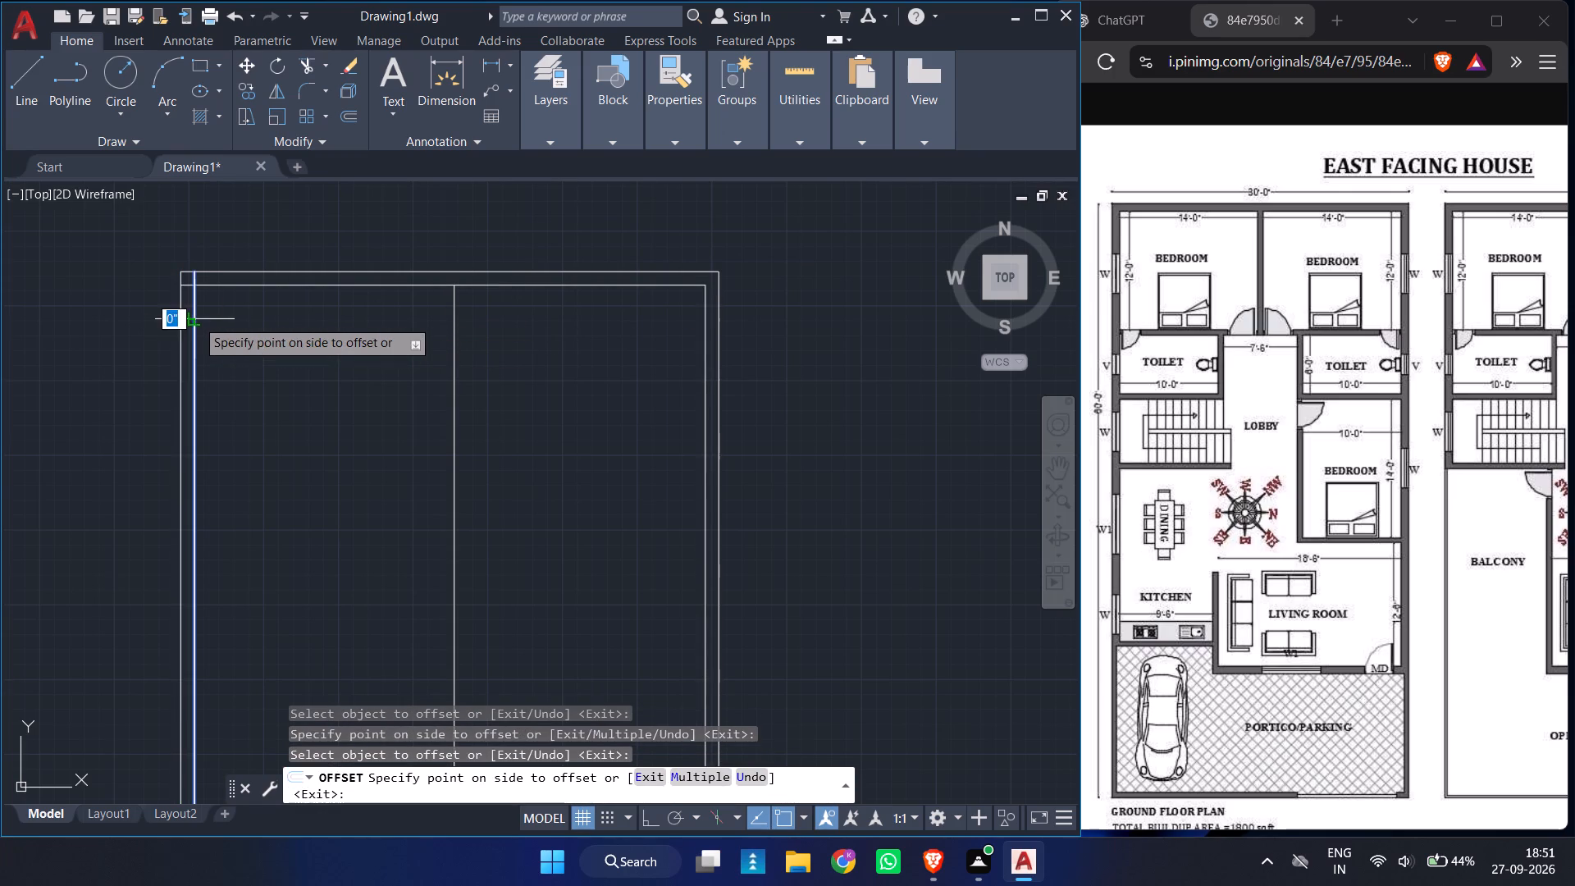
pyautogui.write('14')
pyautogui.press("'")
pyautogui.press('Return')
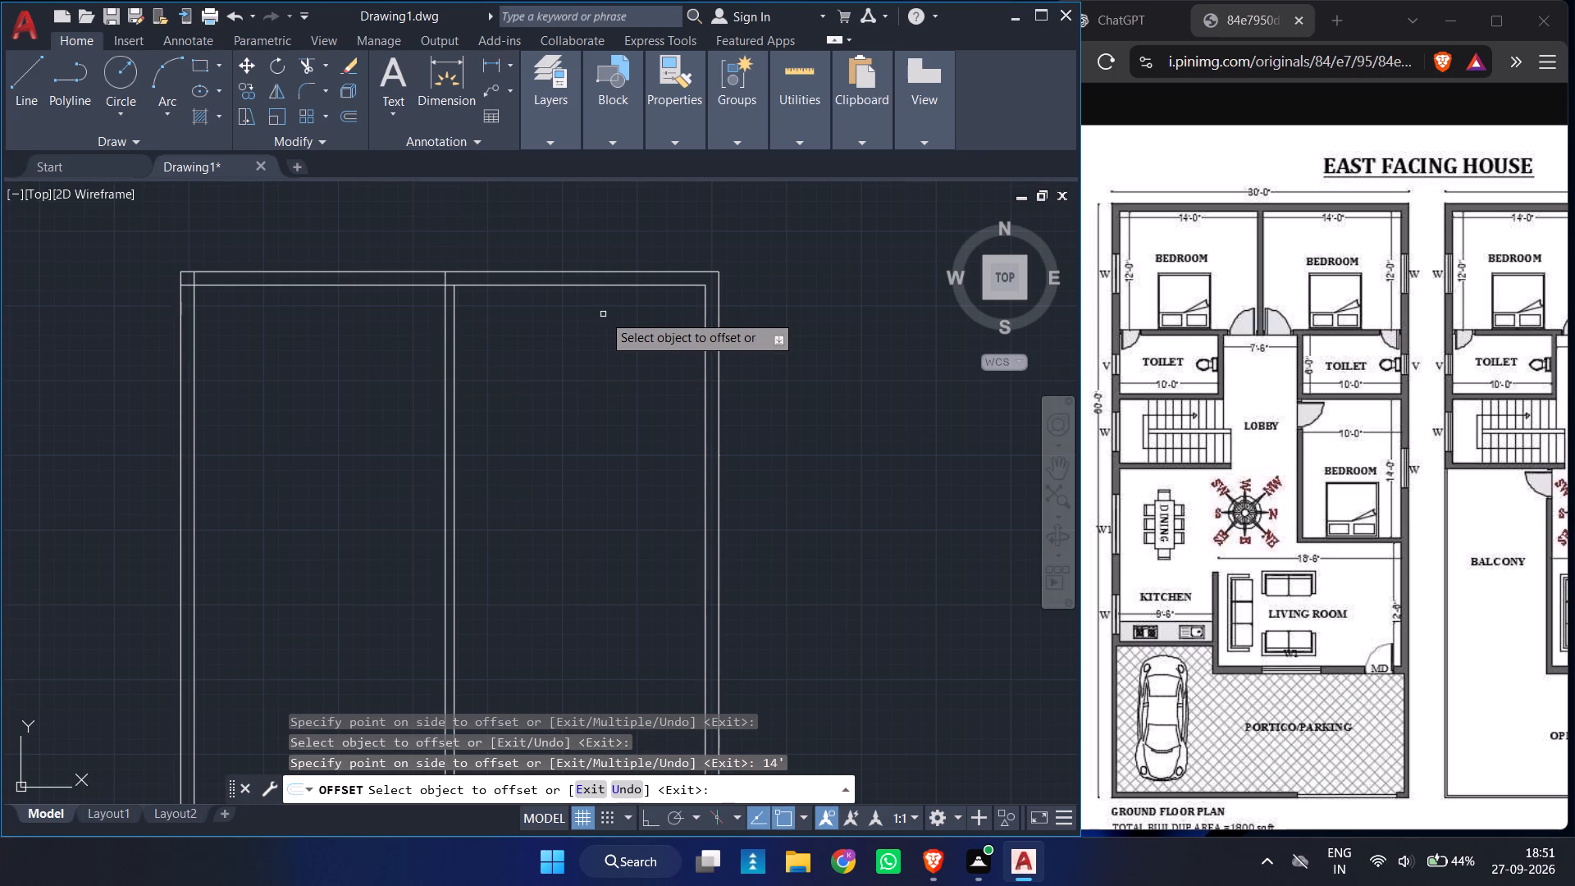
pyautogui.press('Escape')
# Trim the overlapping lines at the upper-left wall corner and where the middle partition meets the top wall.
pyautogui.write('TR')
pyautogui.press('space')
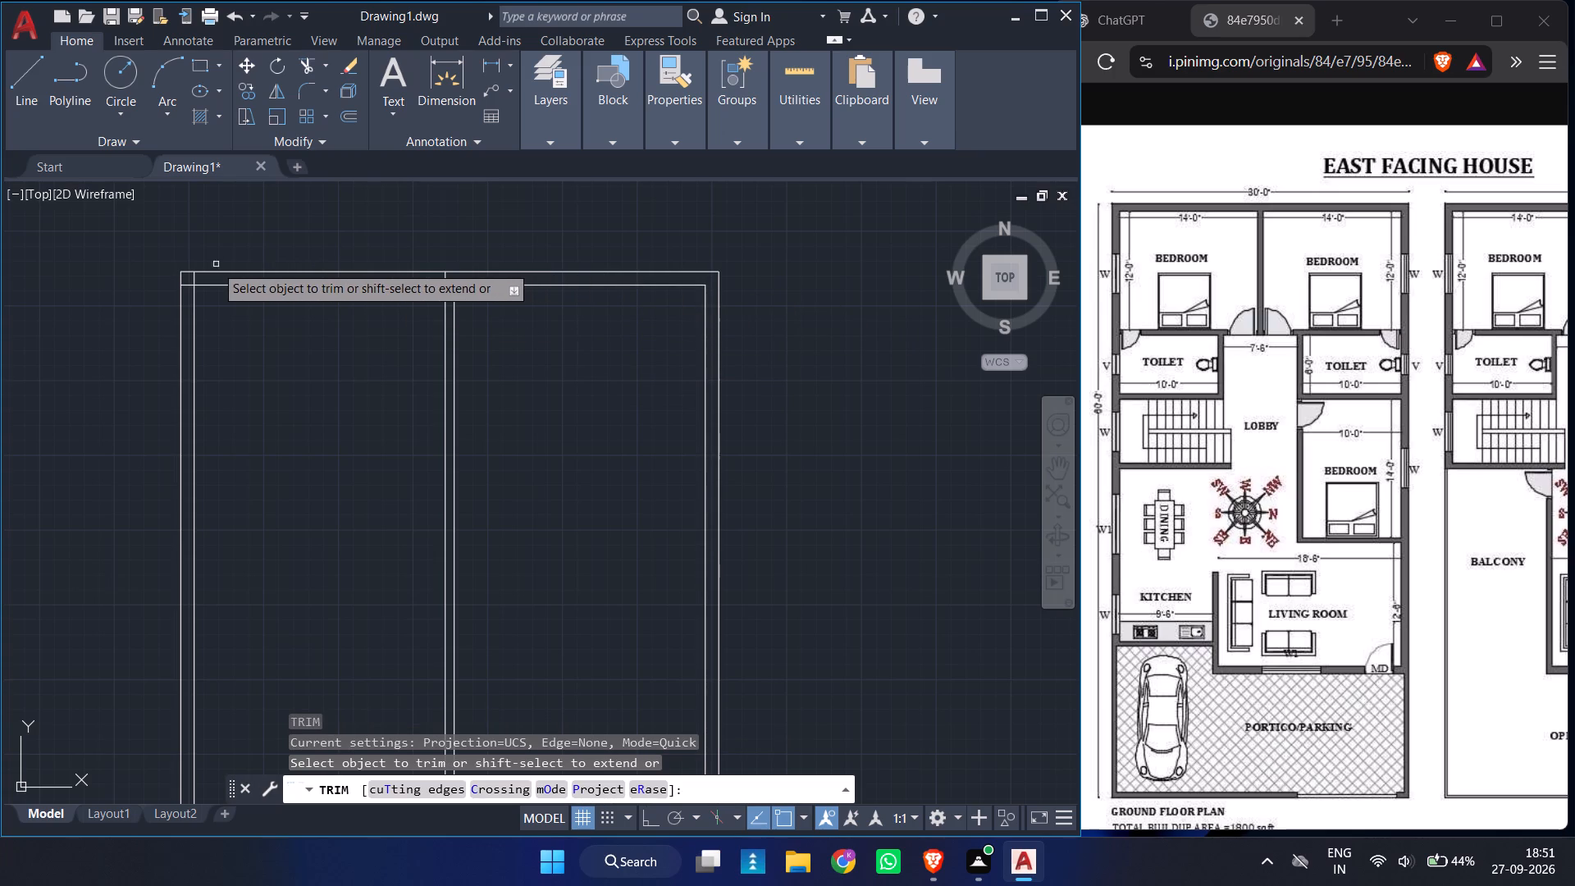
pyautogui.click(195, 277)
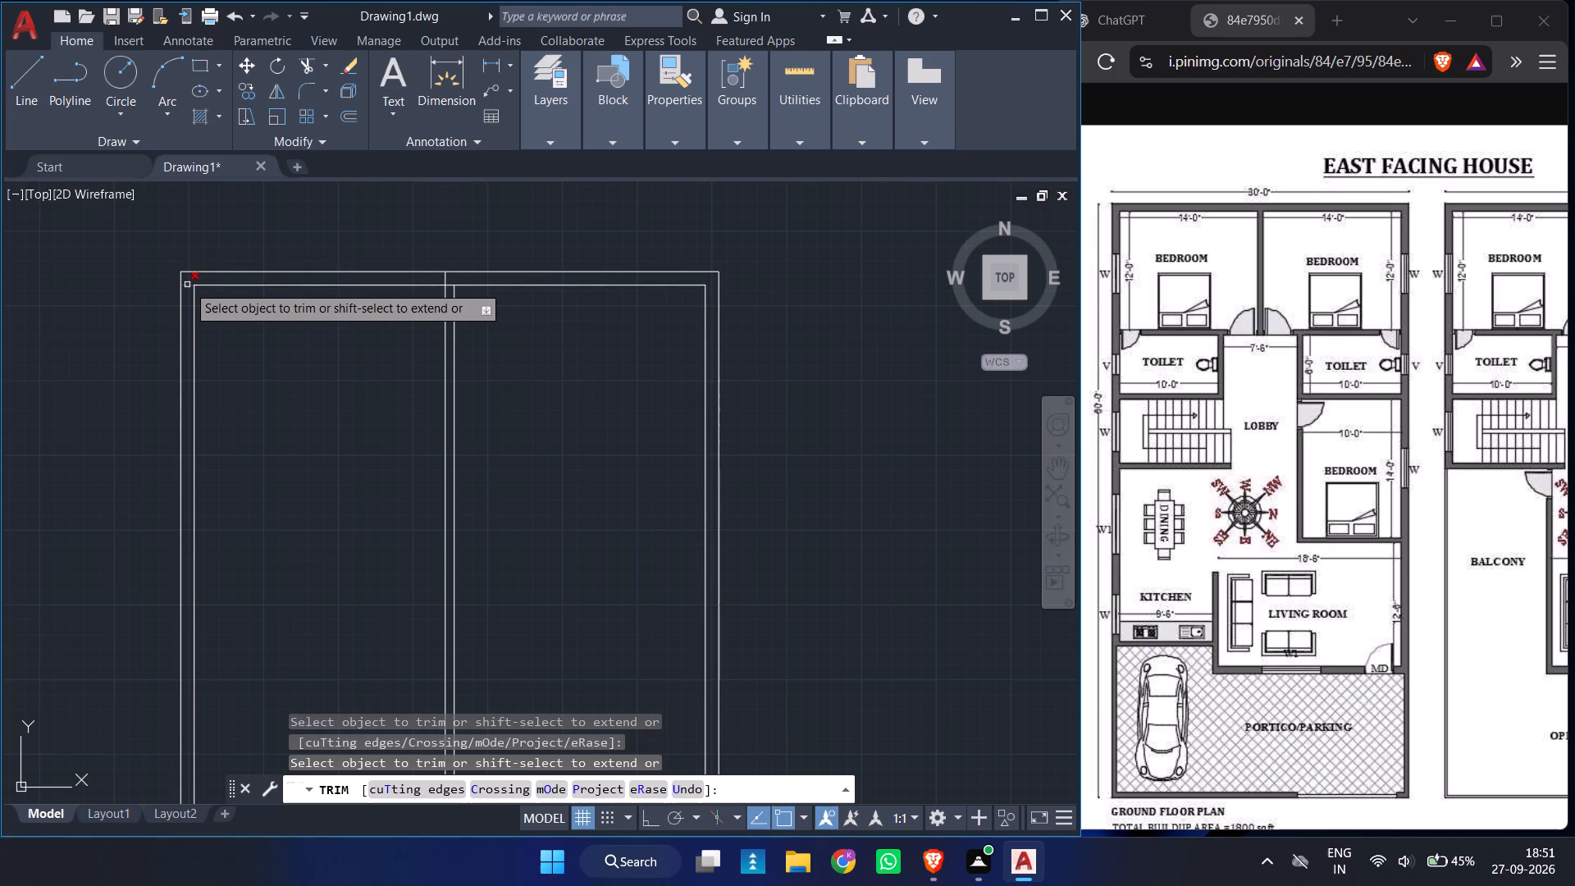
pyautogui.click(187, 285)
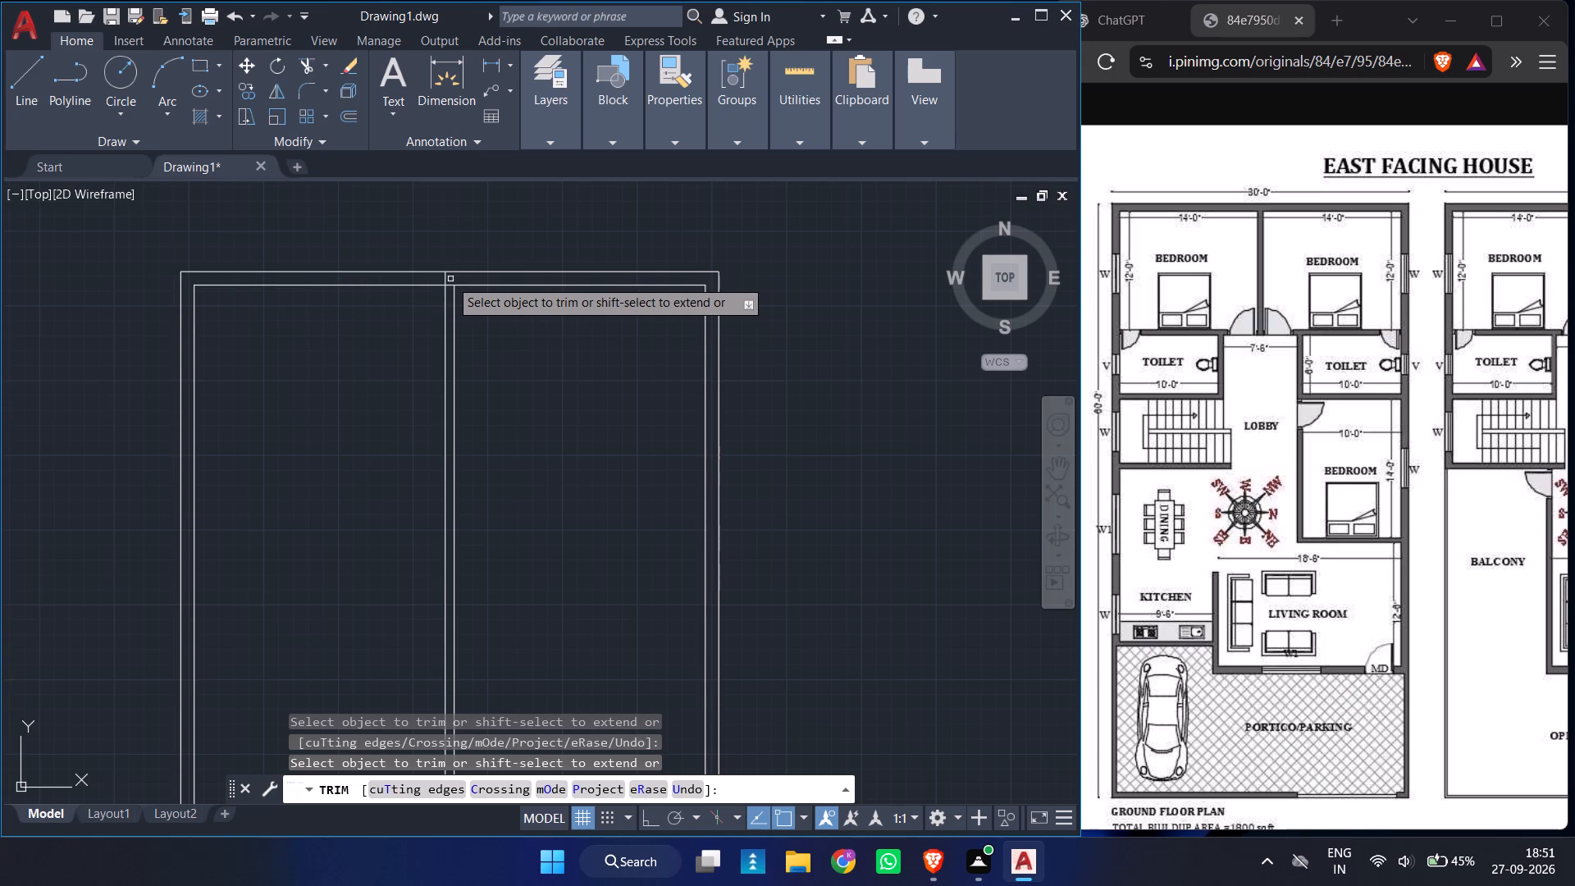
pyautogui.click(444, 279)
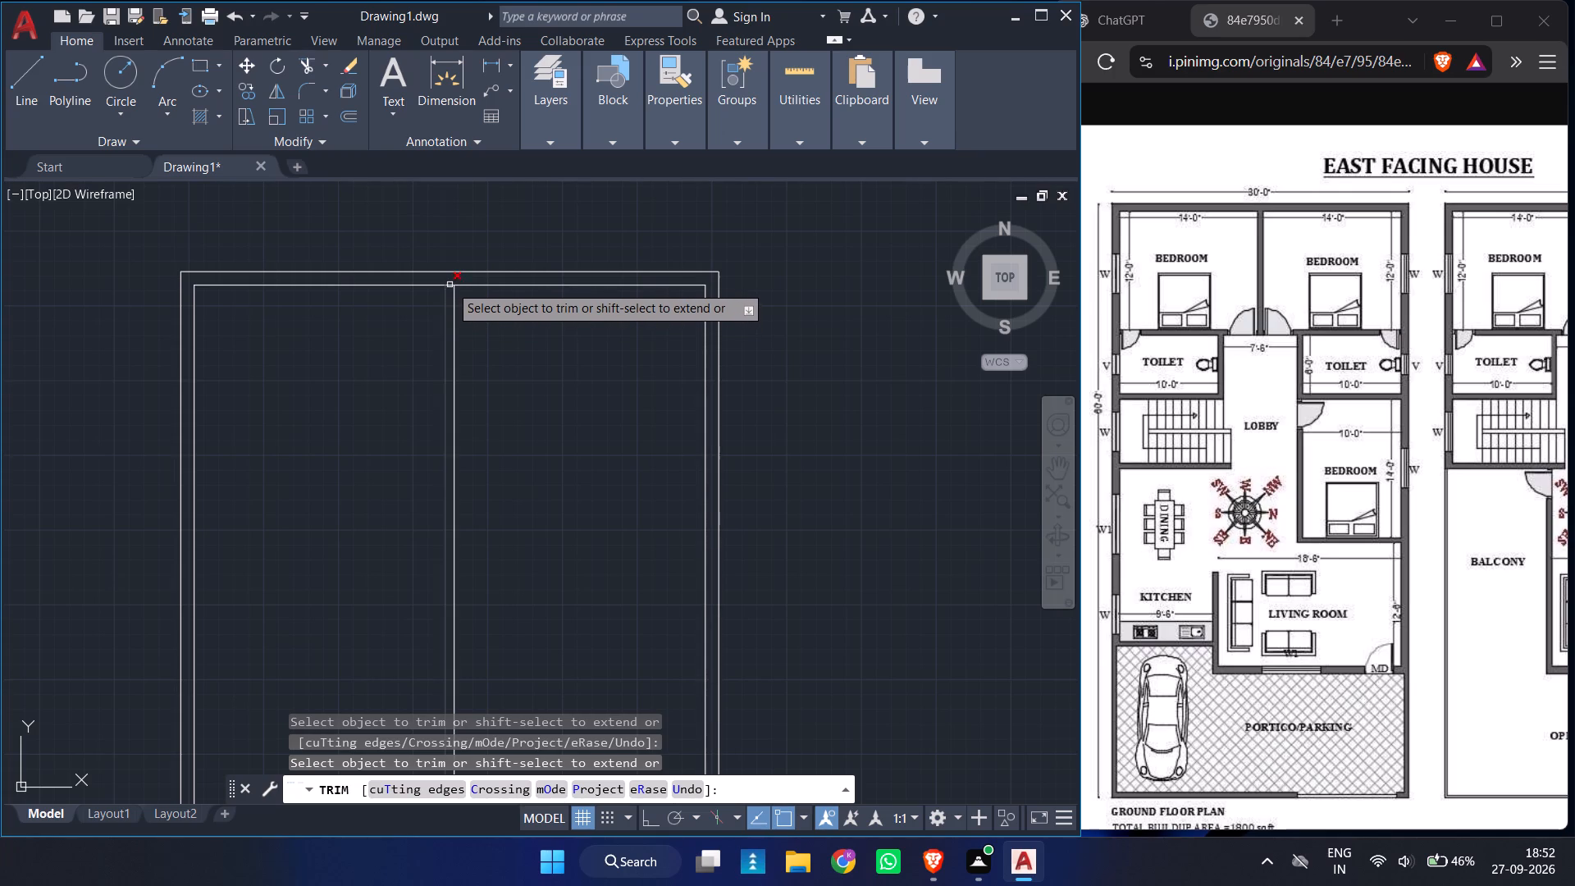
pyautogui.click(450, 284)
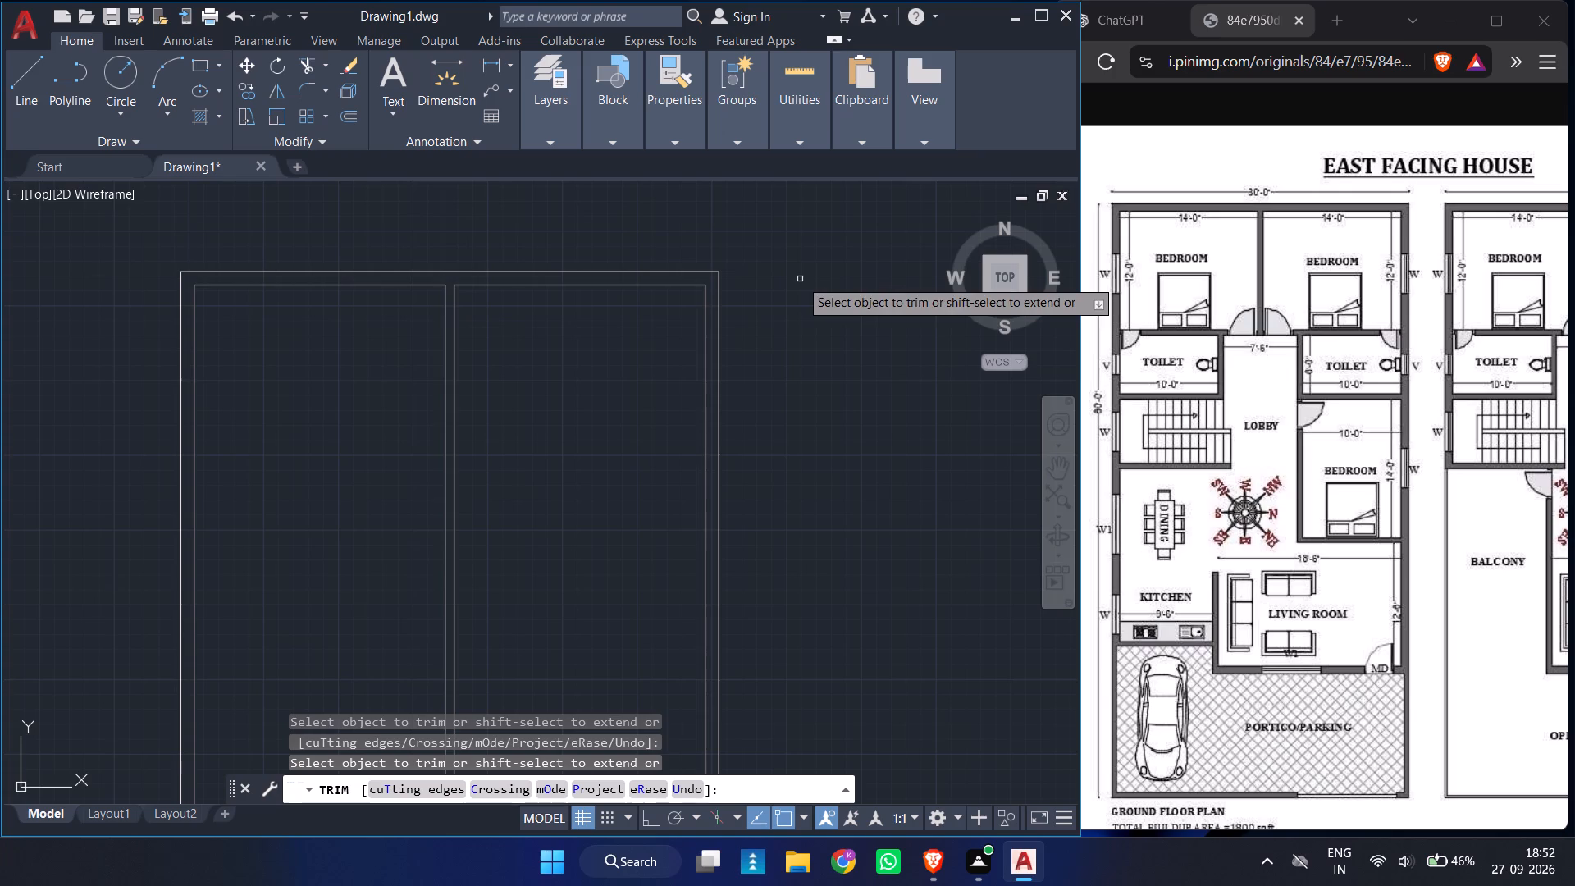
pyautogui.press('Escape')
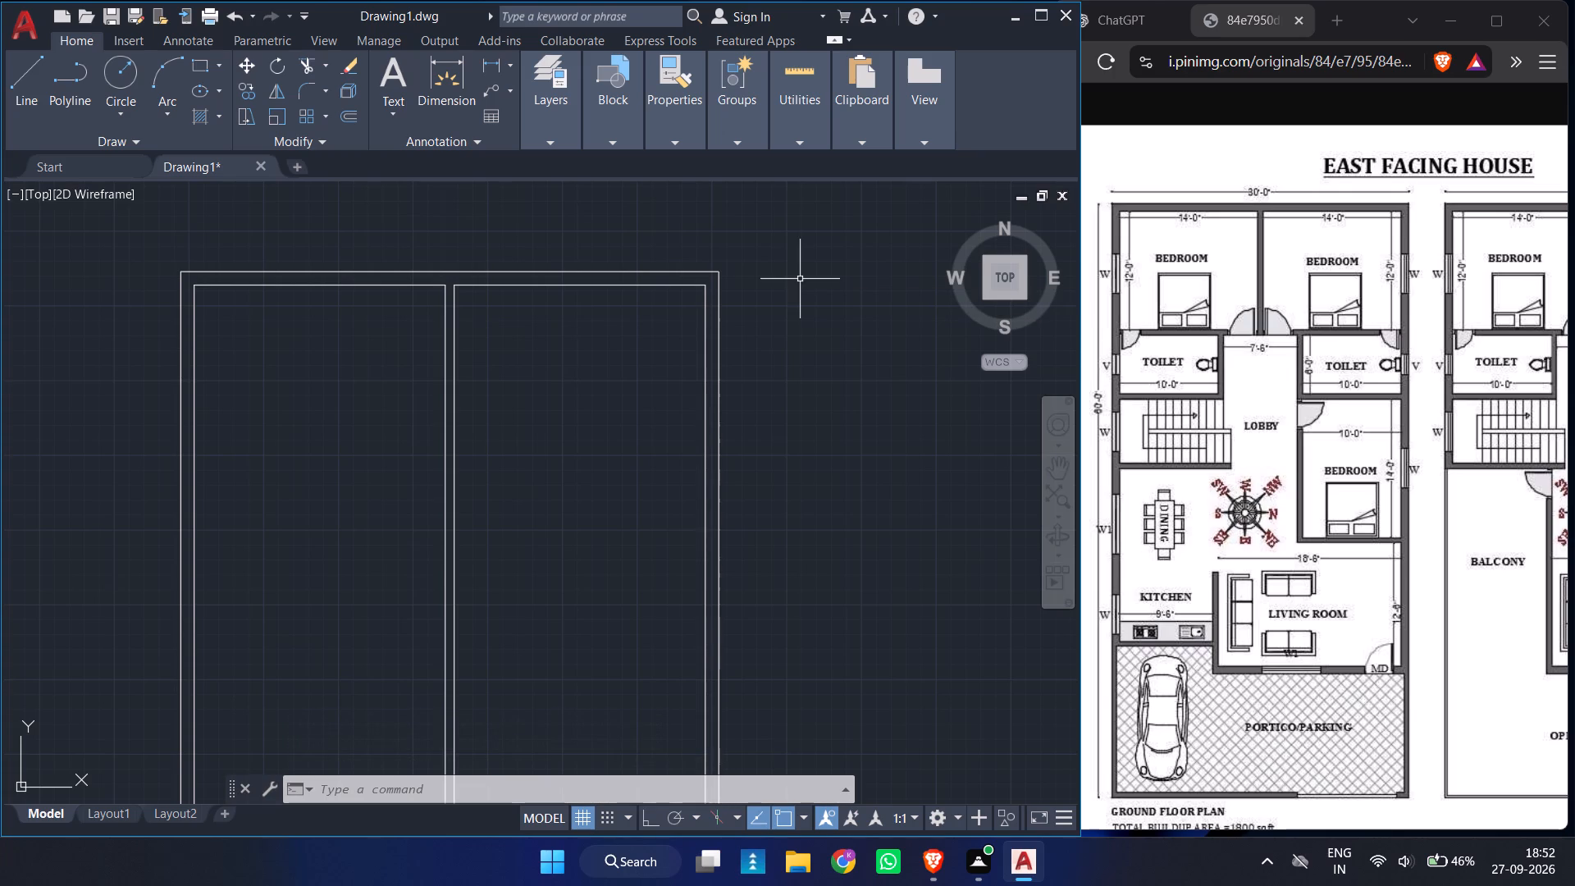
pyautogui.press('Escape')
# Offset the outer line of the top wall 60' downward for the plan's overall length.
pyautogui.press('o')
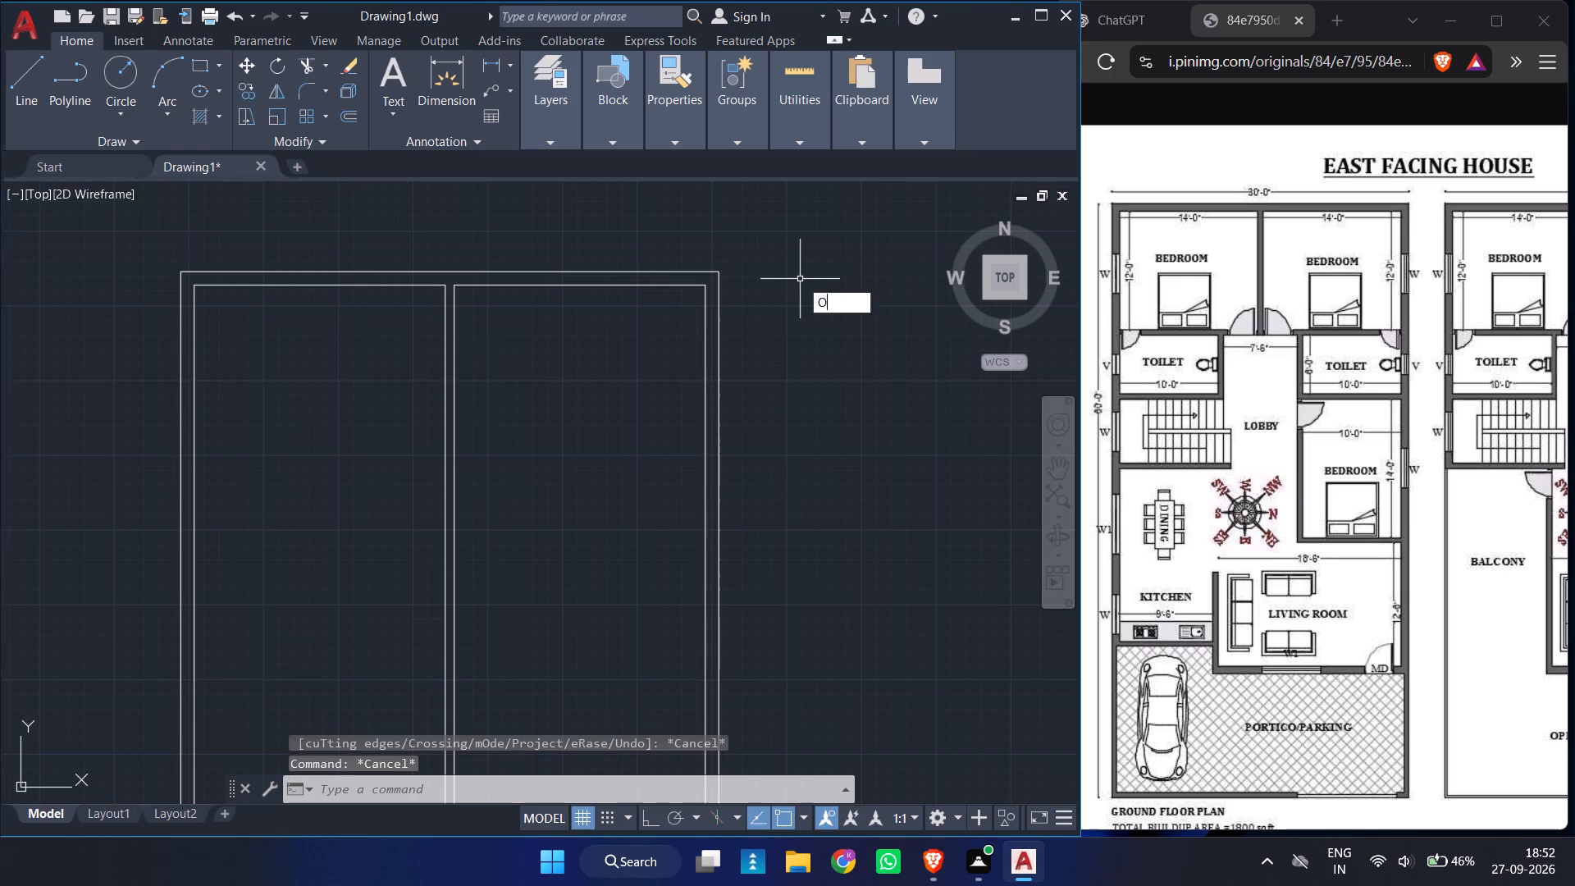
pyautogui.press('Return')
pyautogui.press('6')
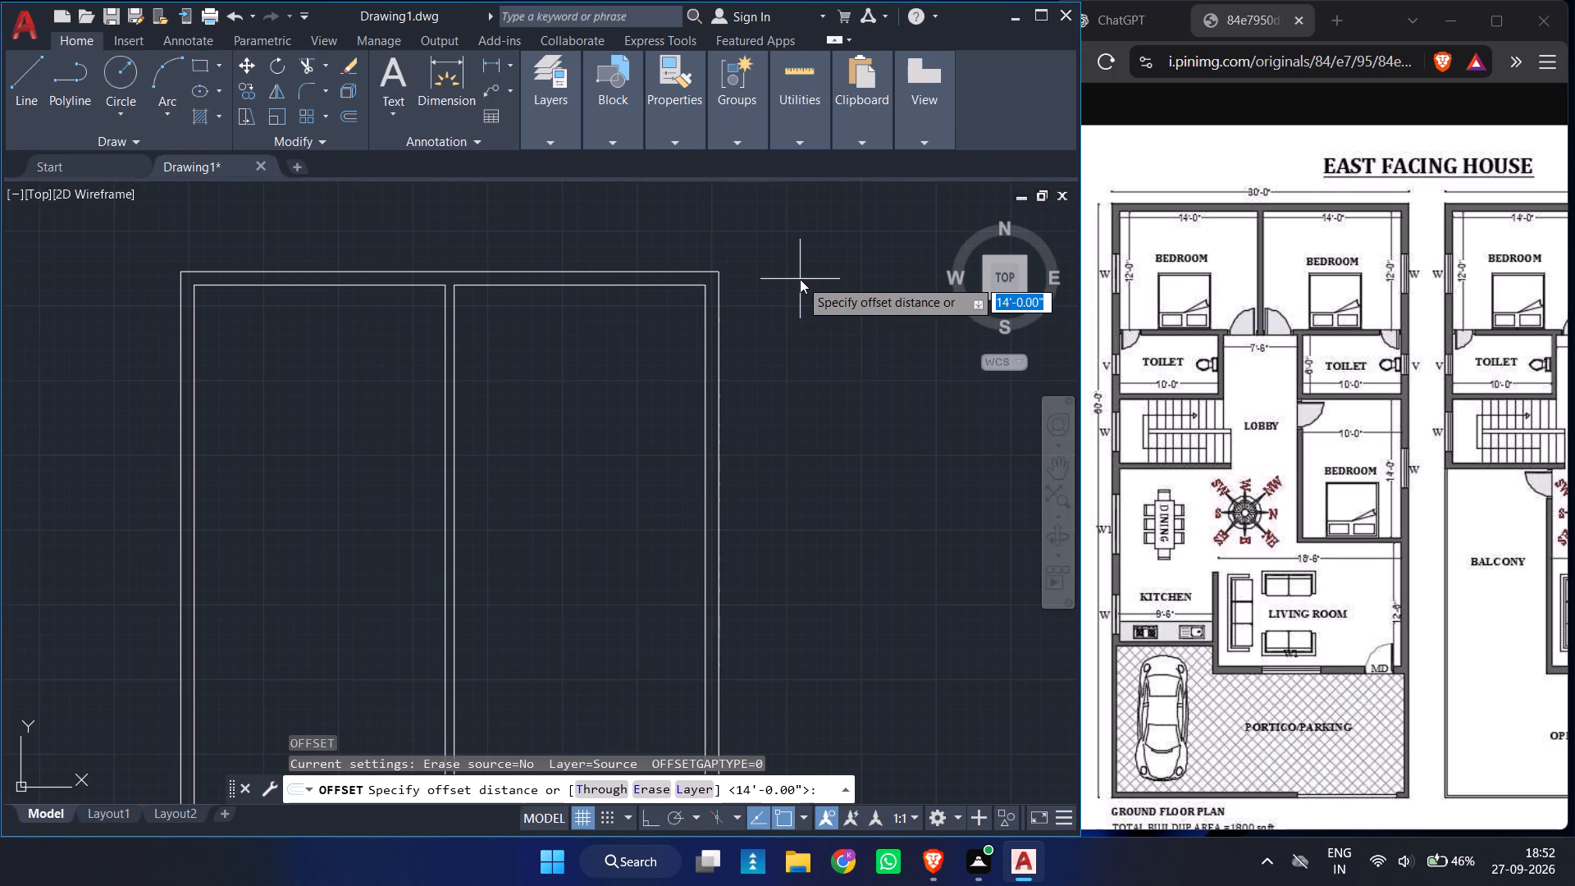
pyautogui.press('0')
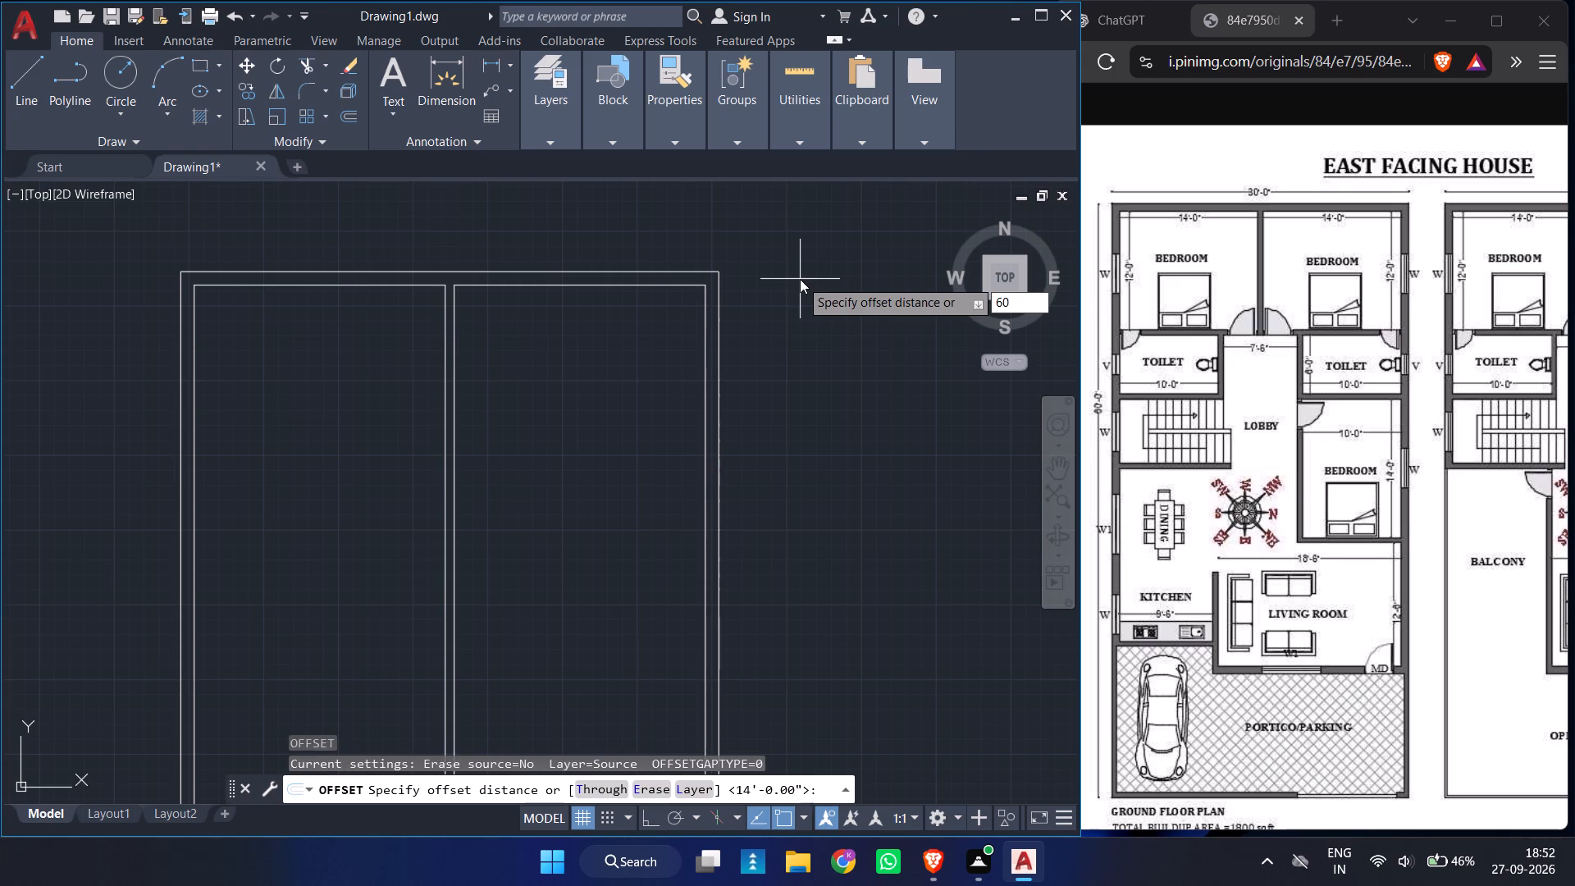
pyautogui.press("'")
pyautogui.press('Return')
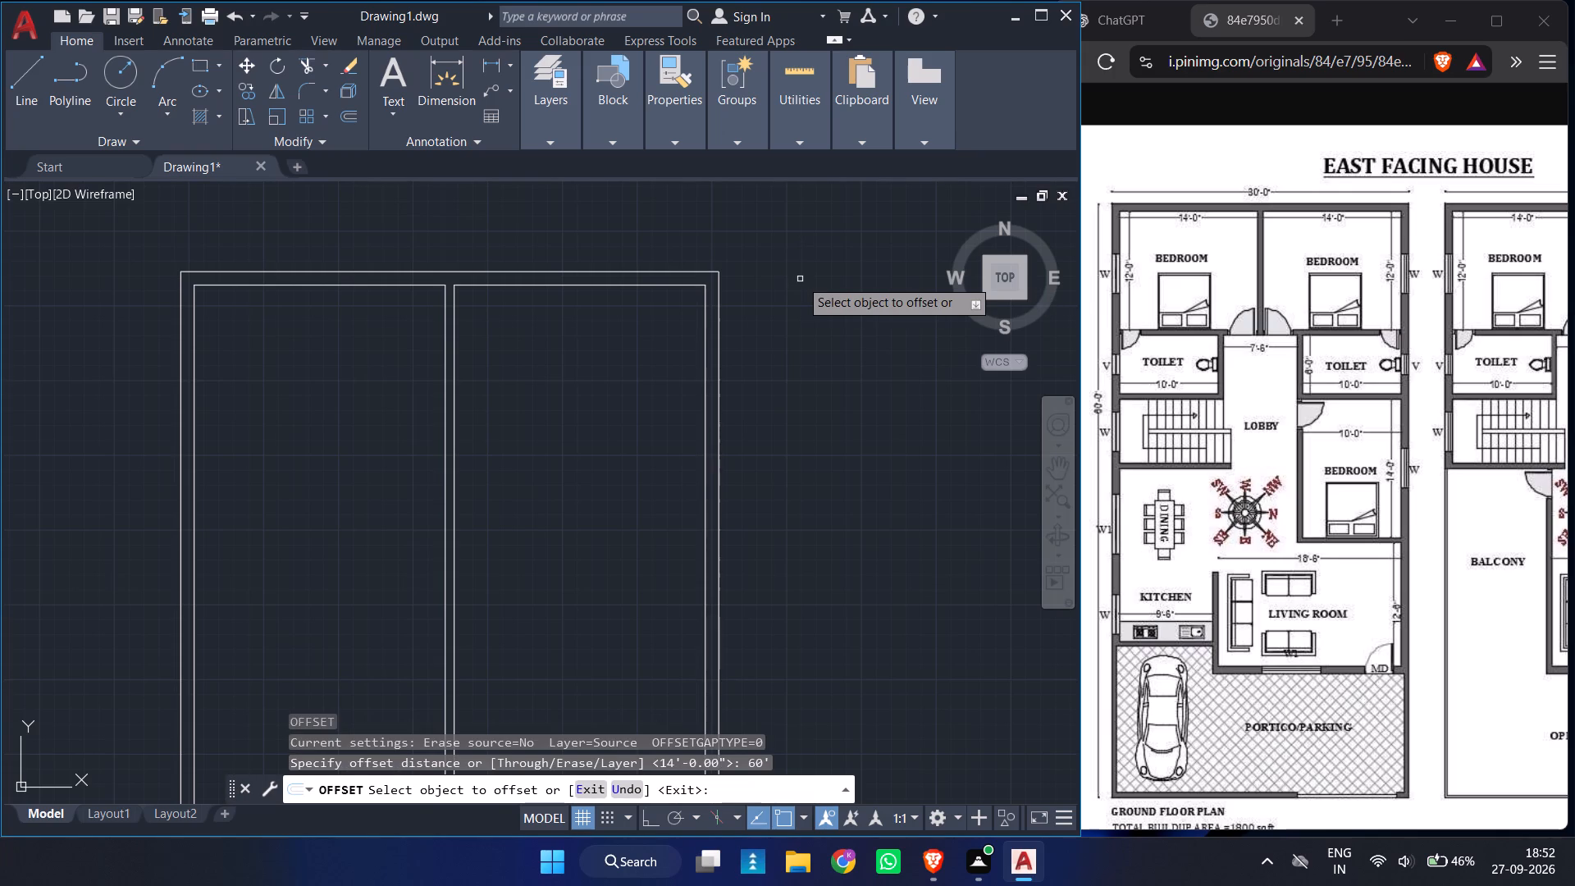
pyautogui.click(597, 272)
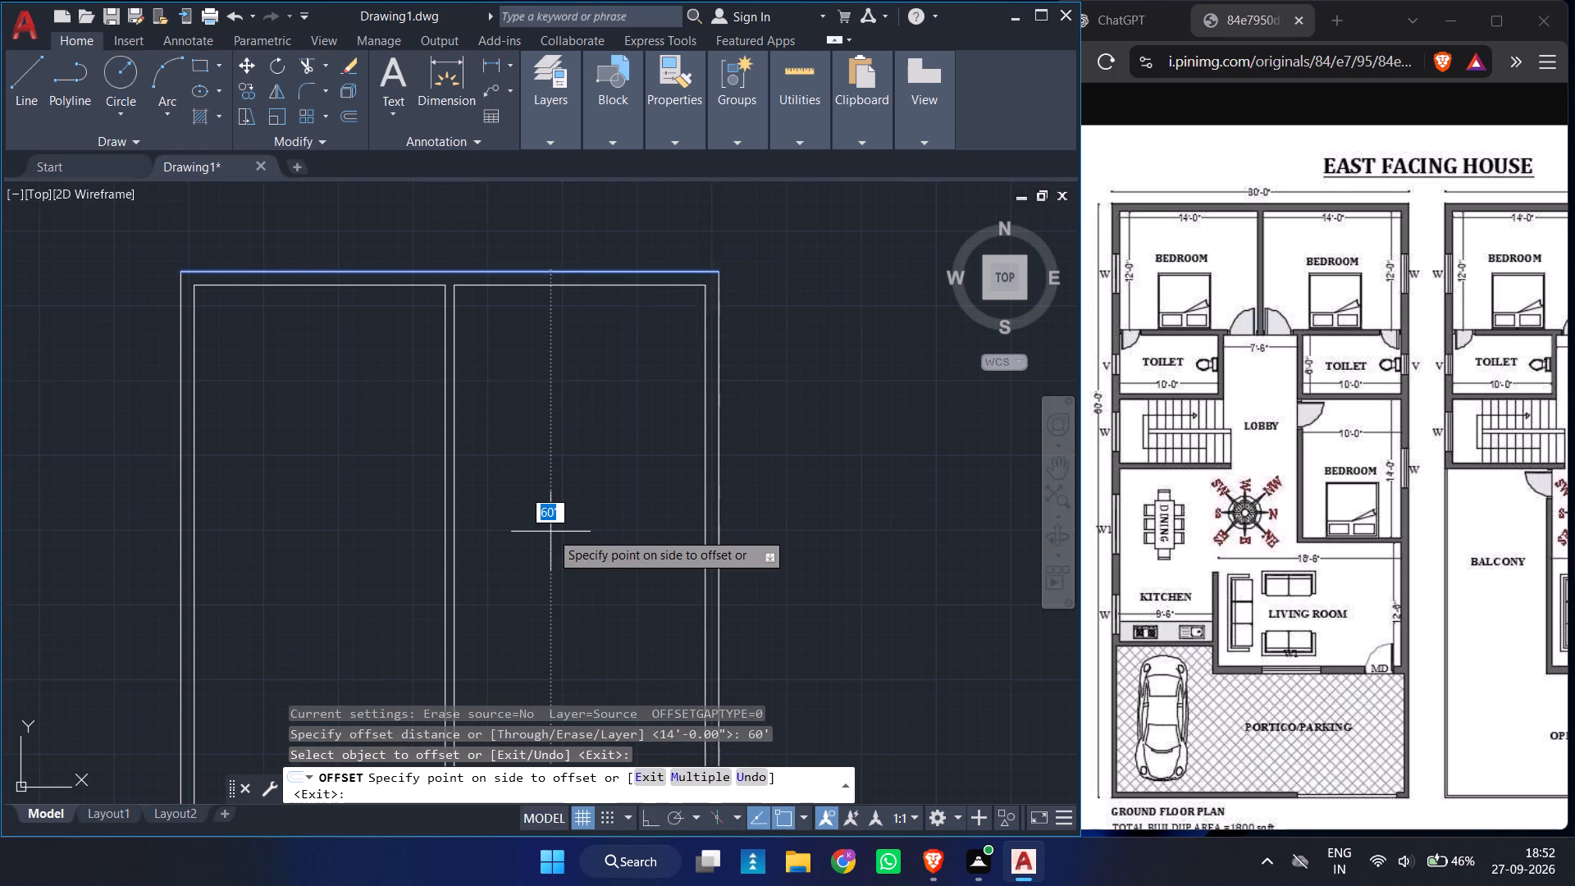
pyautogui.keyDown('ctrl'); pyautogui.scroll(-5, 550, 532); pyautogui.keyUp('ctrl')
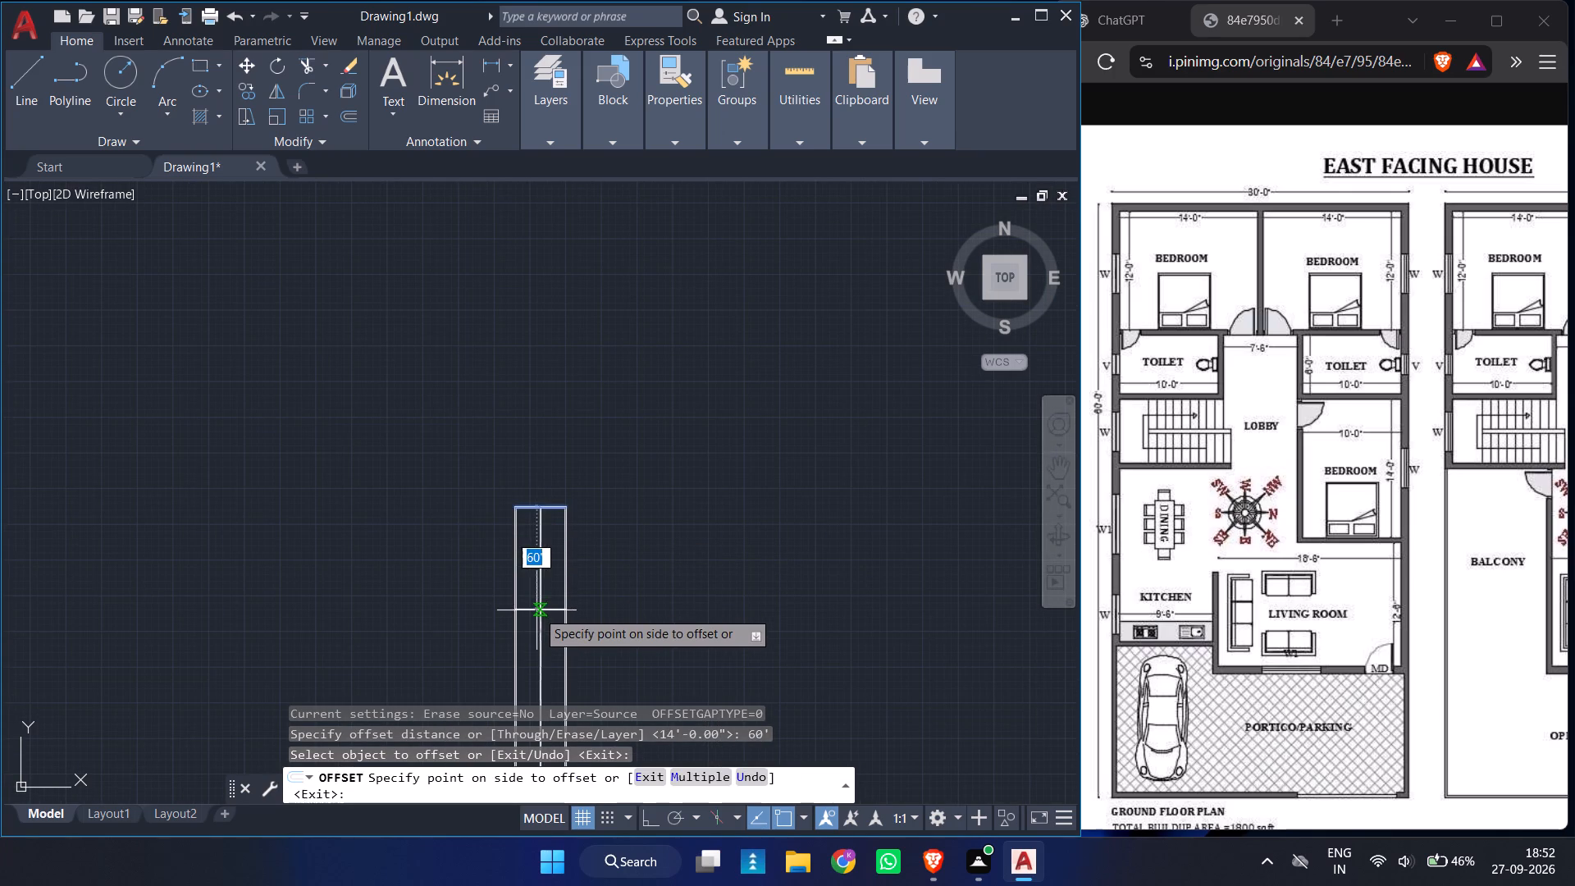
pyautogui.click(536, 610)
pyautogui.keyDown('ctrl'); pyautogui.scroll(3, 536, 610); pyautogui.keyUp('ctrl')
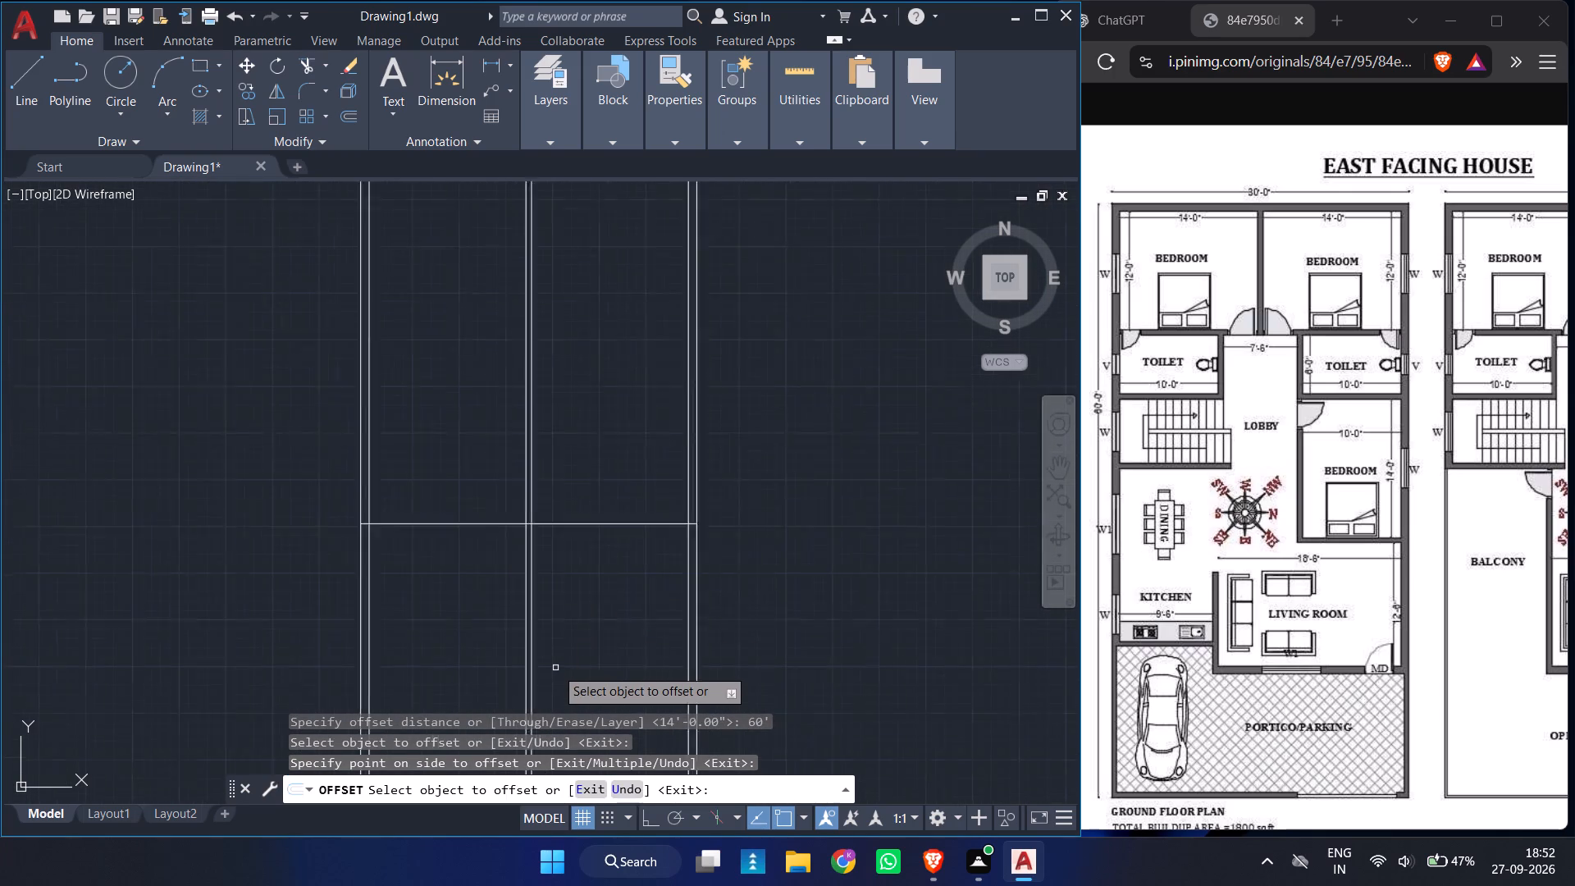
pyautogui.keyDown('ctrl'); pyautogui.scroll(2, 555, 668); pyautogui.keyUp('ctrl')
pyautogui.press('Escape')
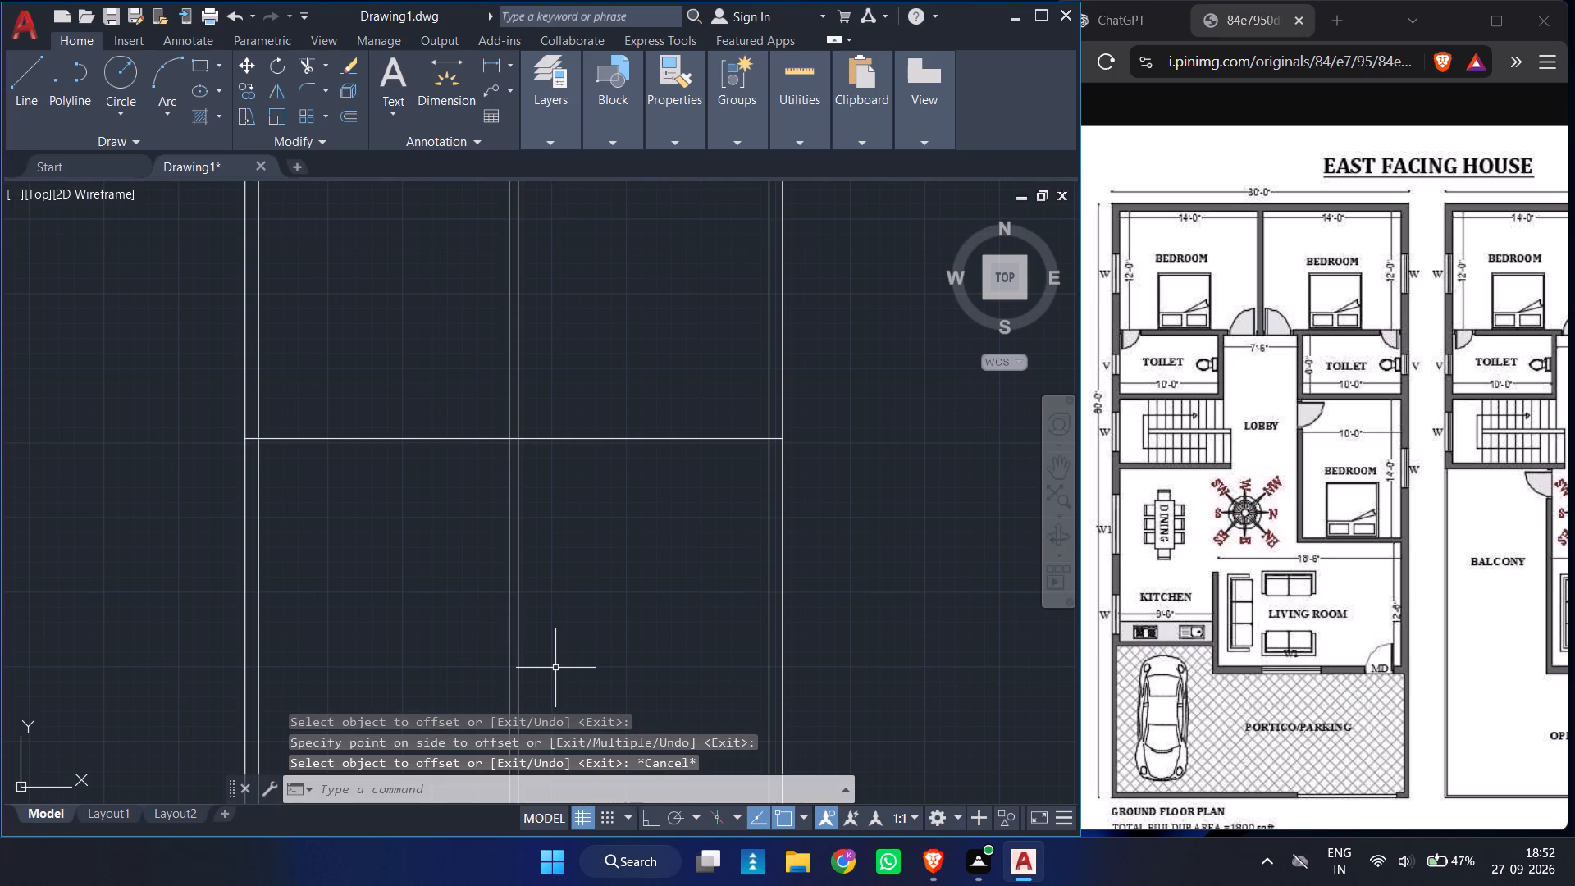
# Trim all six vertical wall and partition lines below the bottom outer line.
pyautogui.write('TR')
pyautogui.press('space')
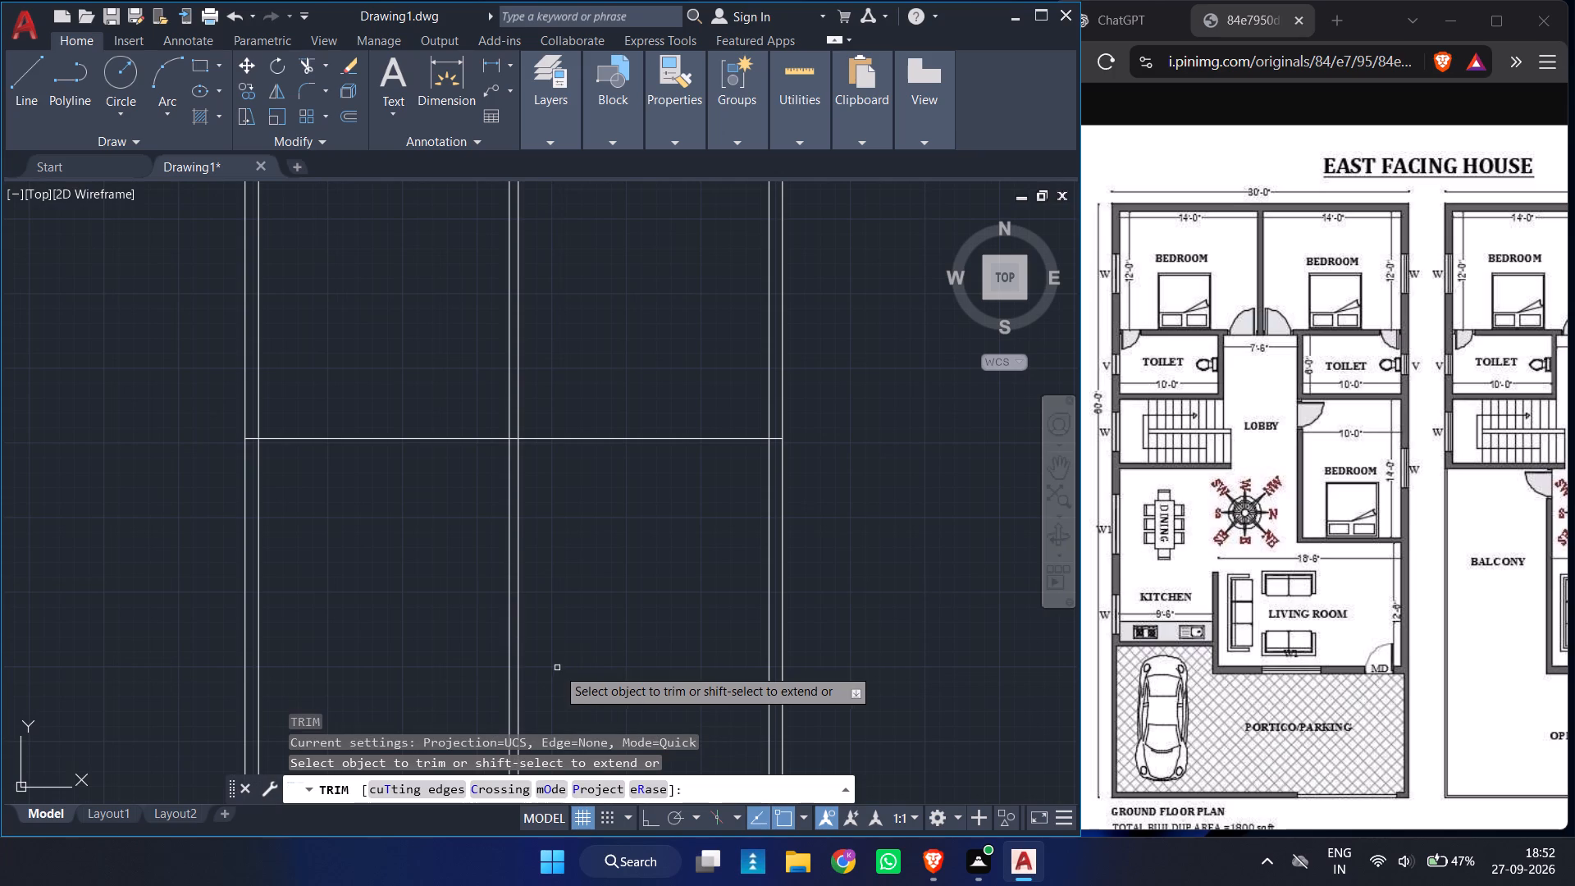
pyautogui.click(242, 489)
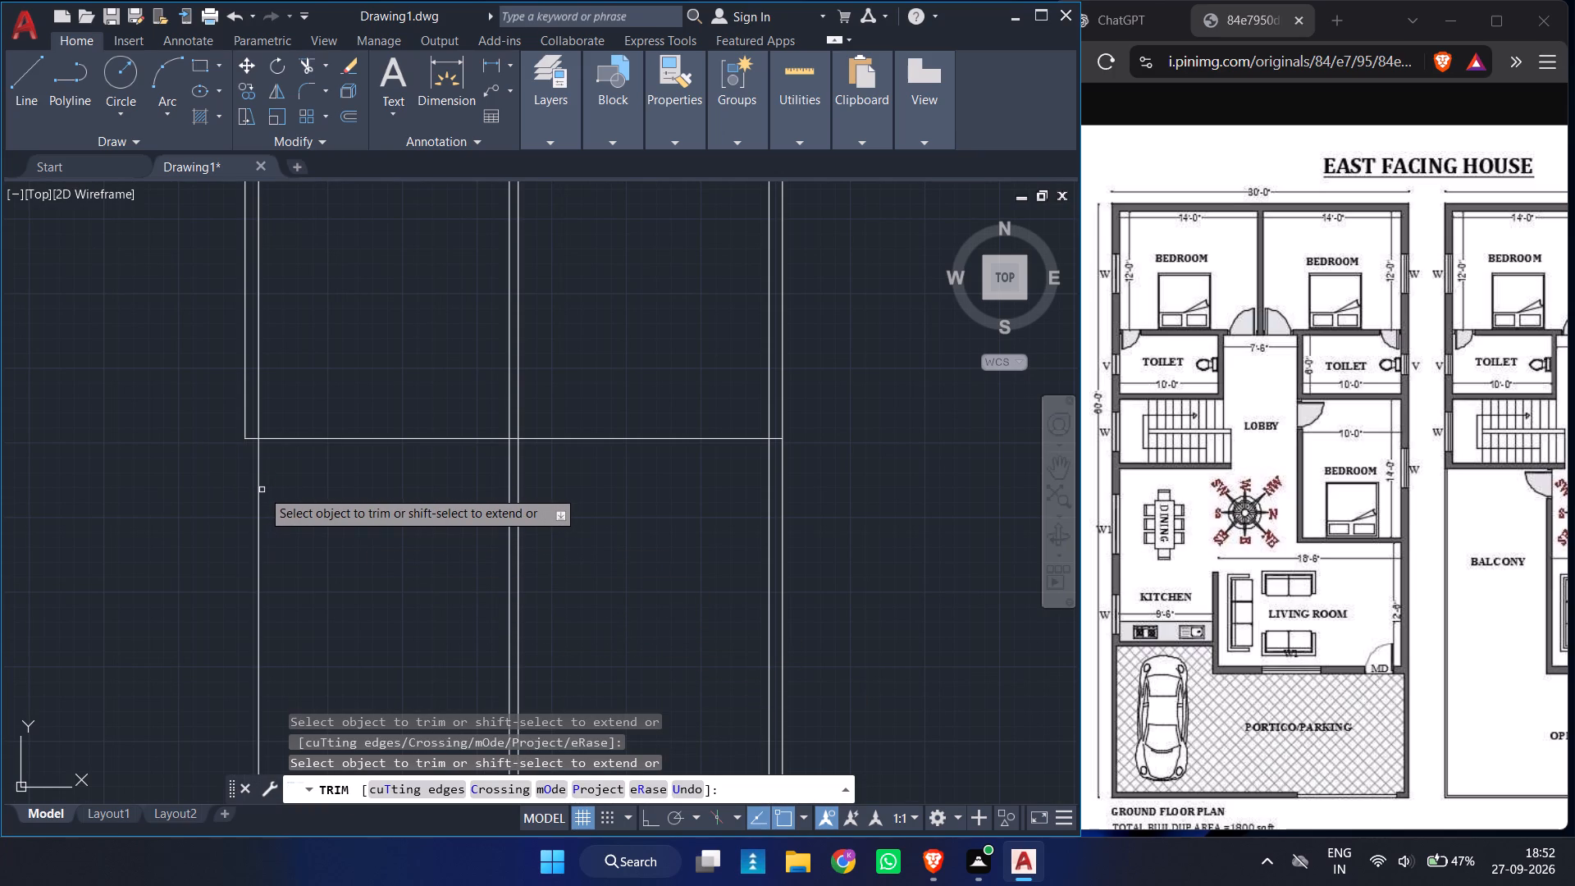
pyautogui.click(260, 492)
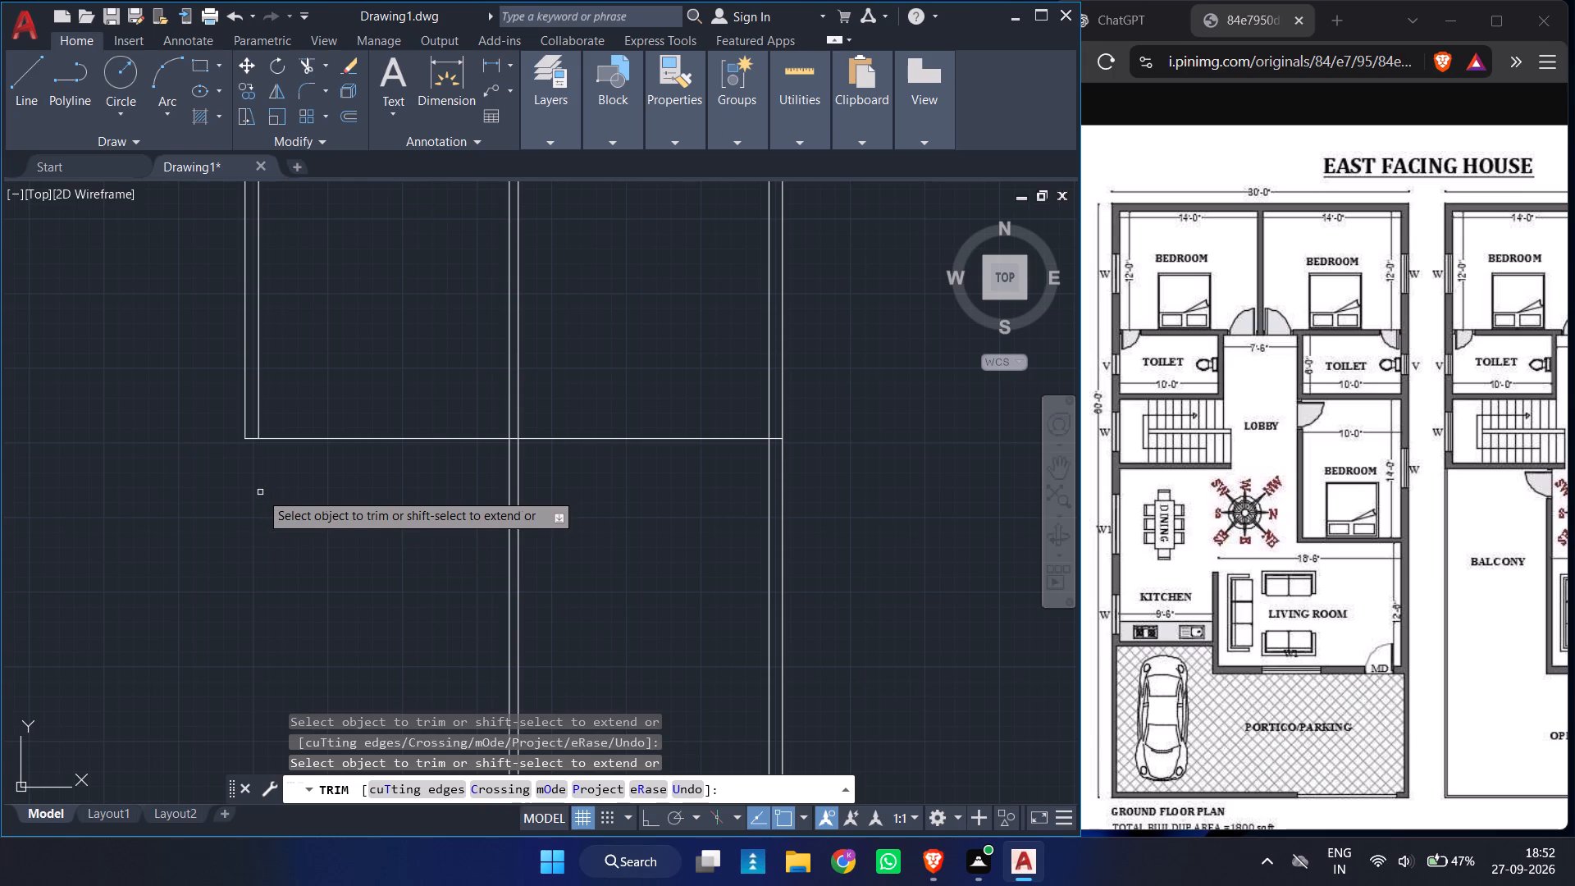
pyautogui.click(509, 554)
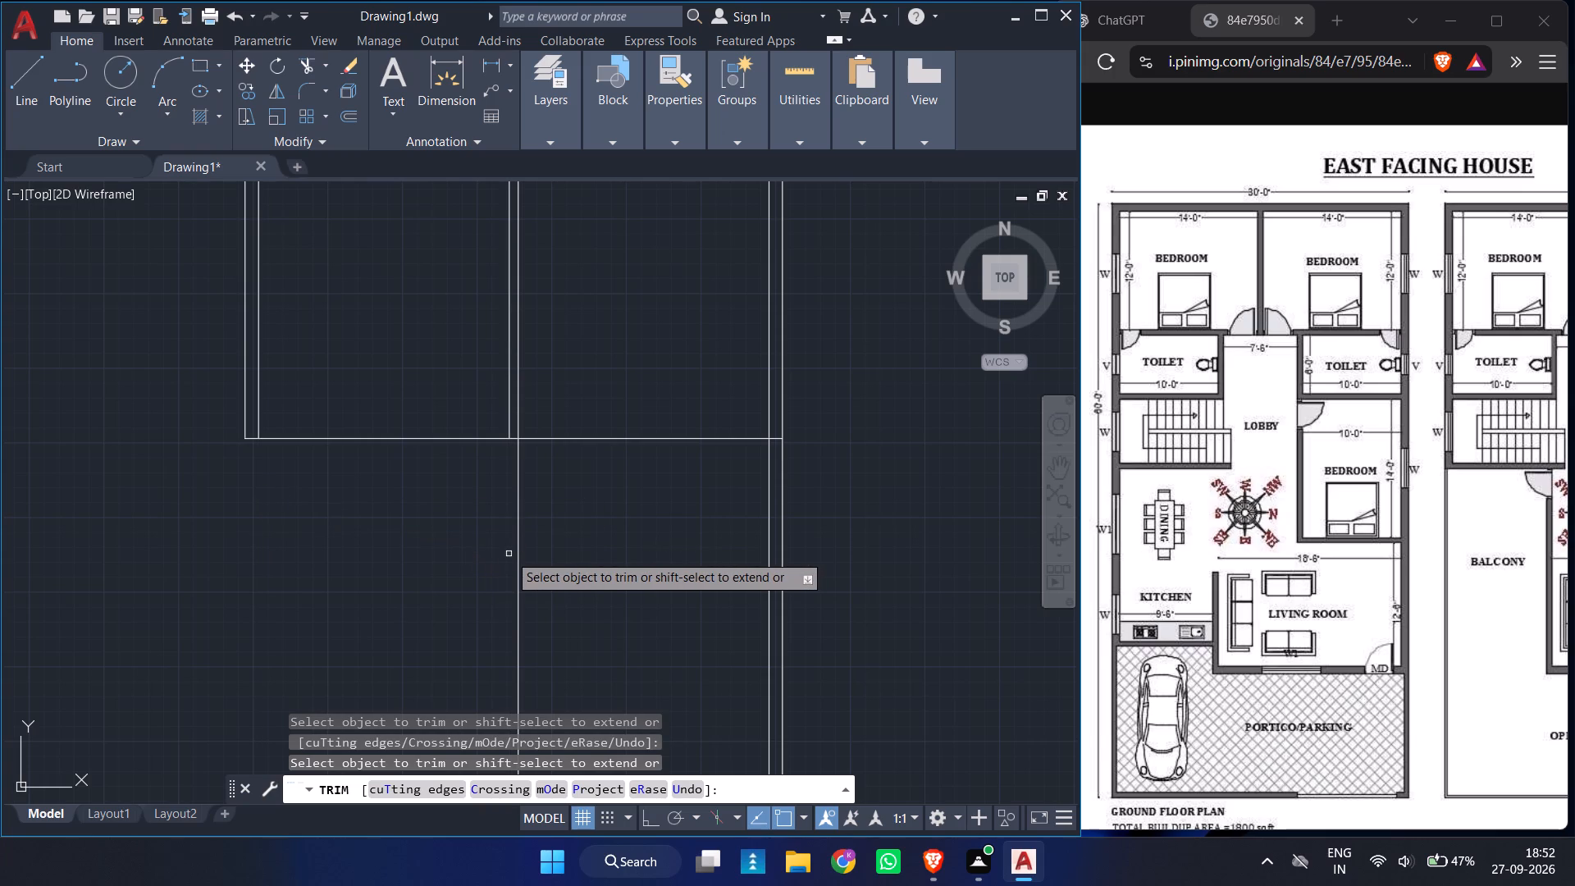
pyautogui.click(519, 554)
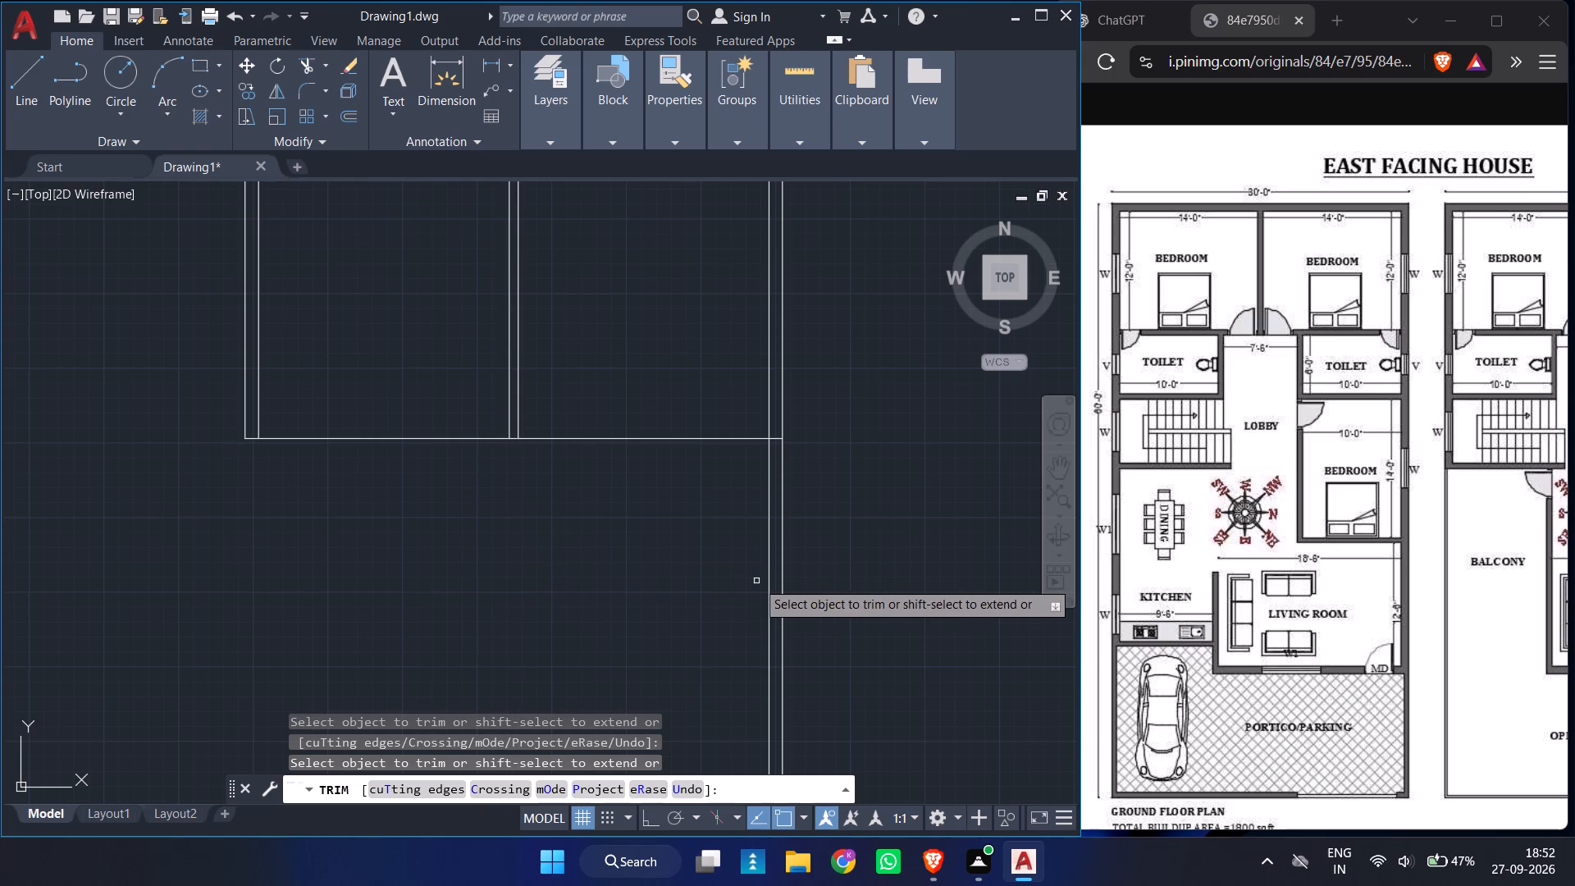
pyautogui.click(769, 581)
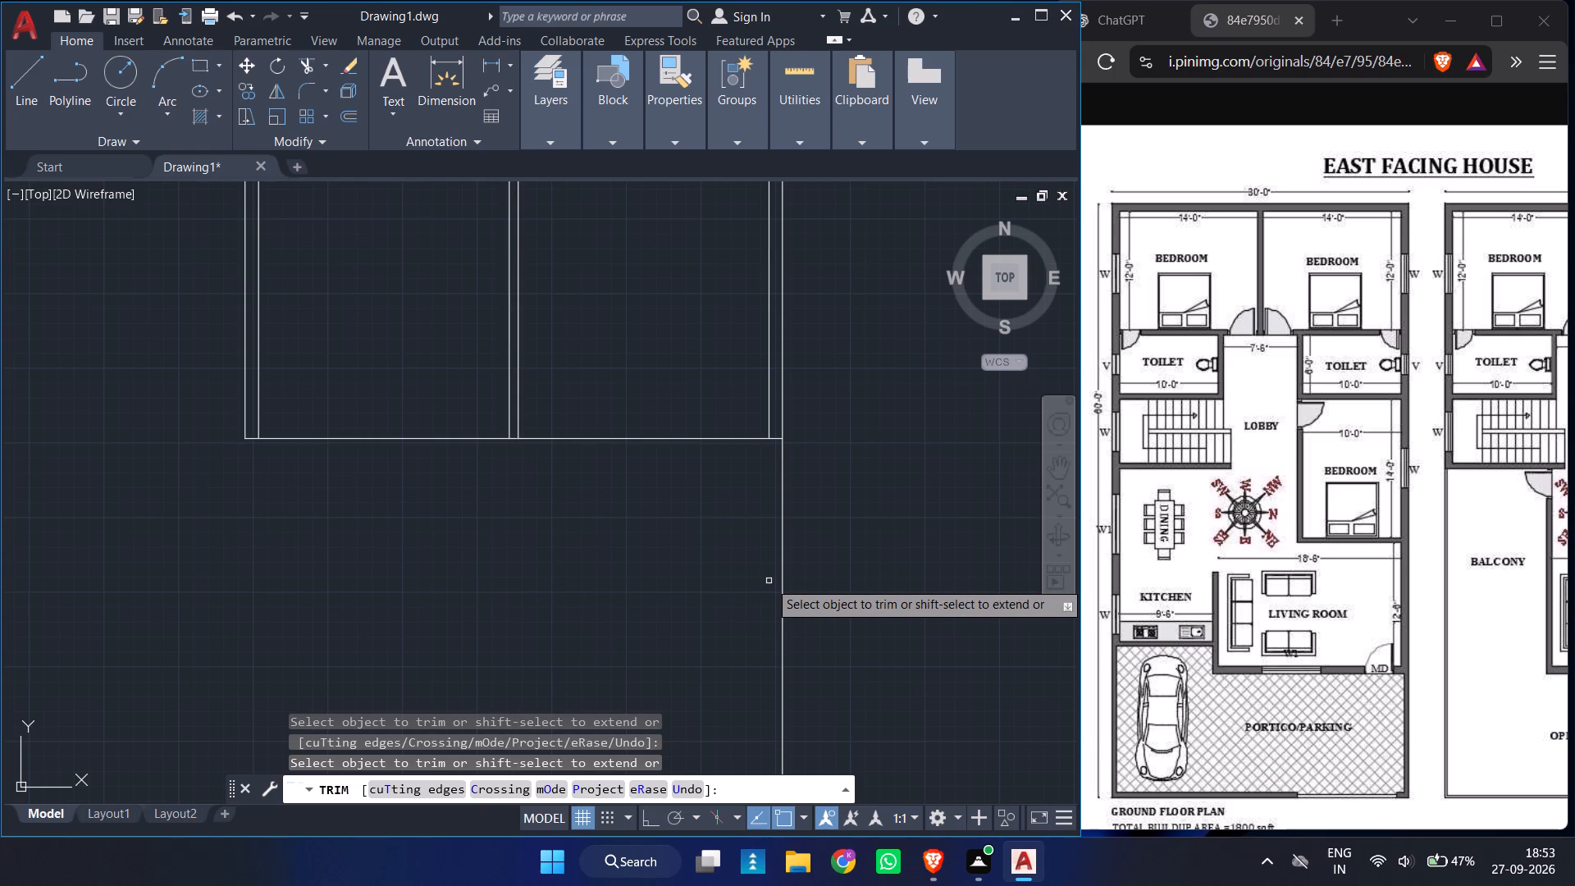
pyautogui.click(784, 569)
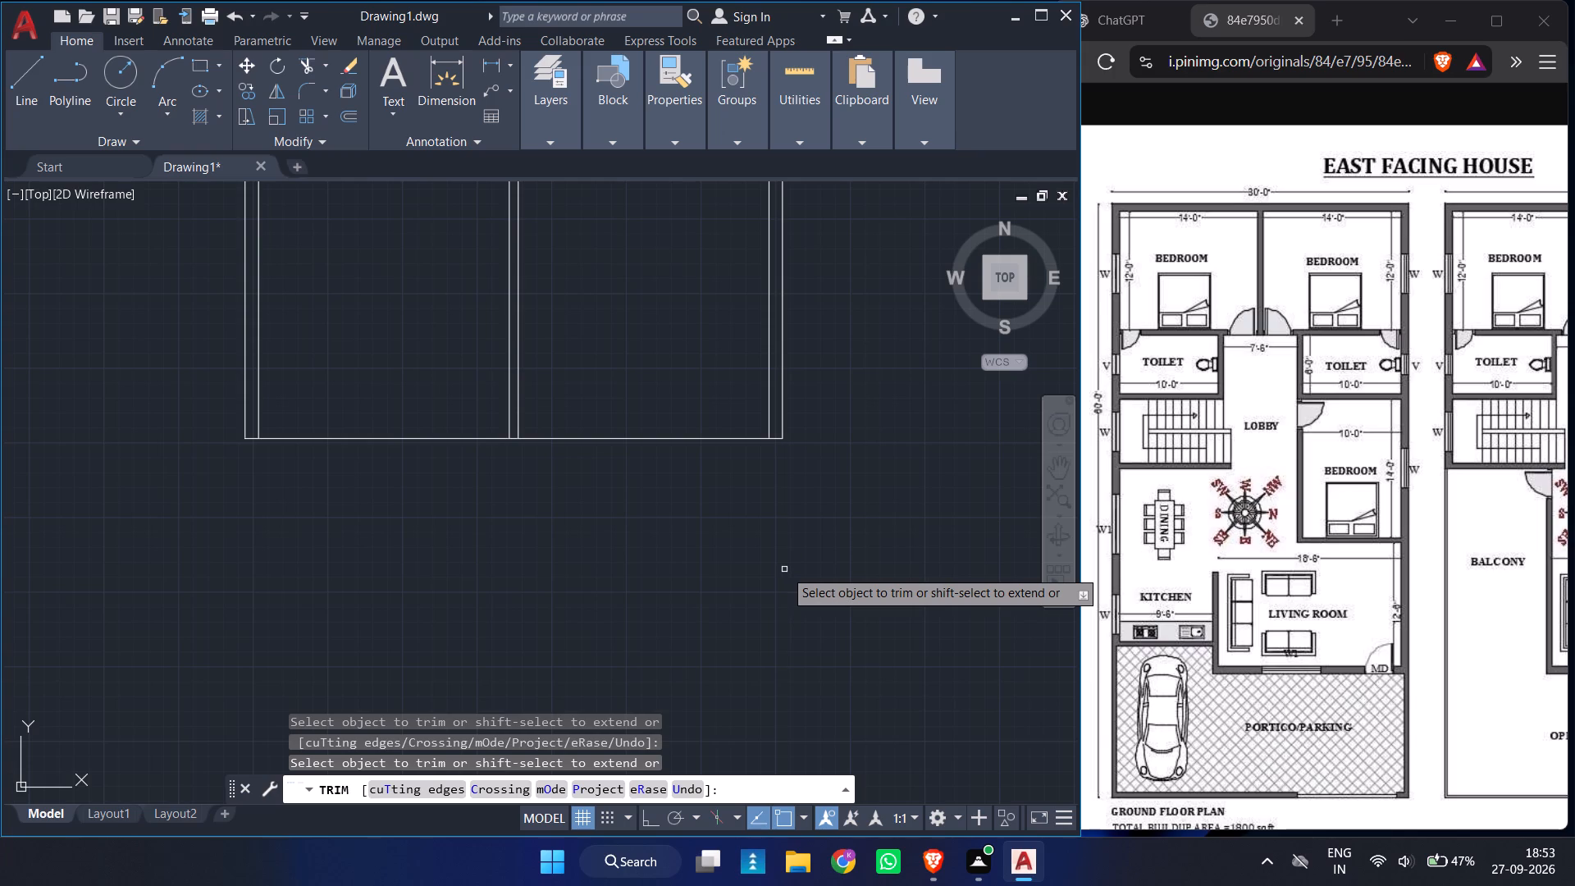
pyautogui.press('Escape')
# Offset the bottom outer line 9" upward to form the inner face of the bottom wall.
pyautogui.write('O 9')
pyautogui.press('space')
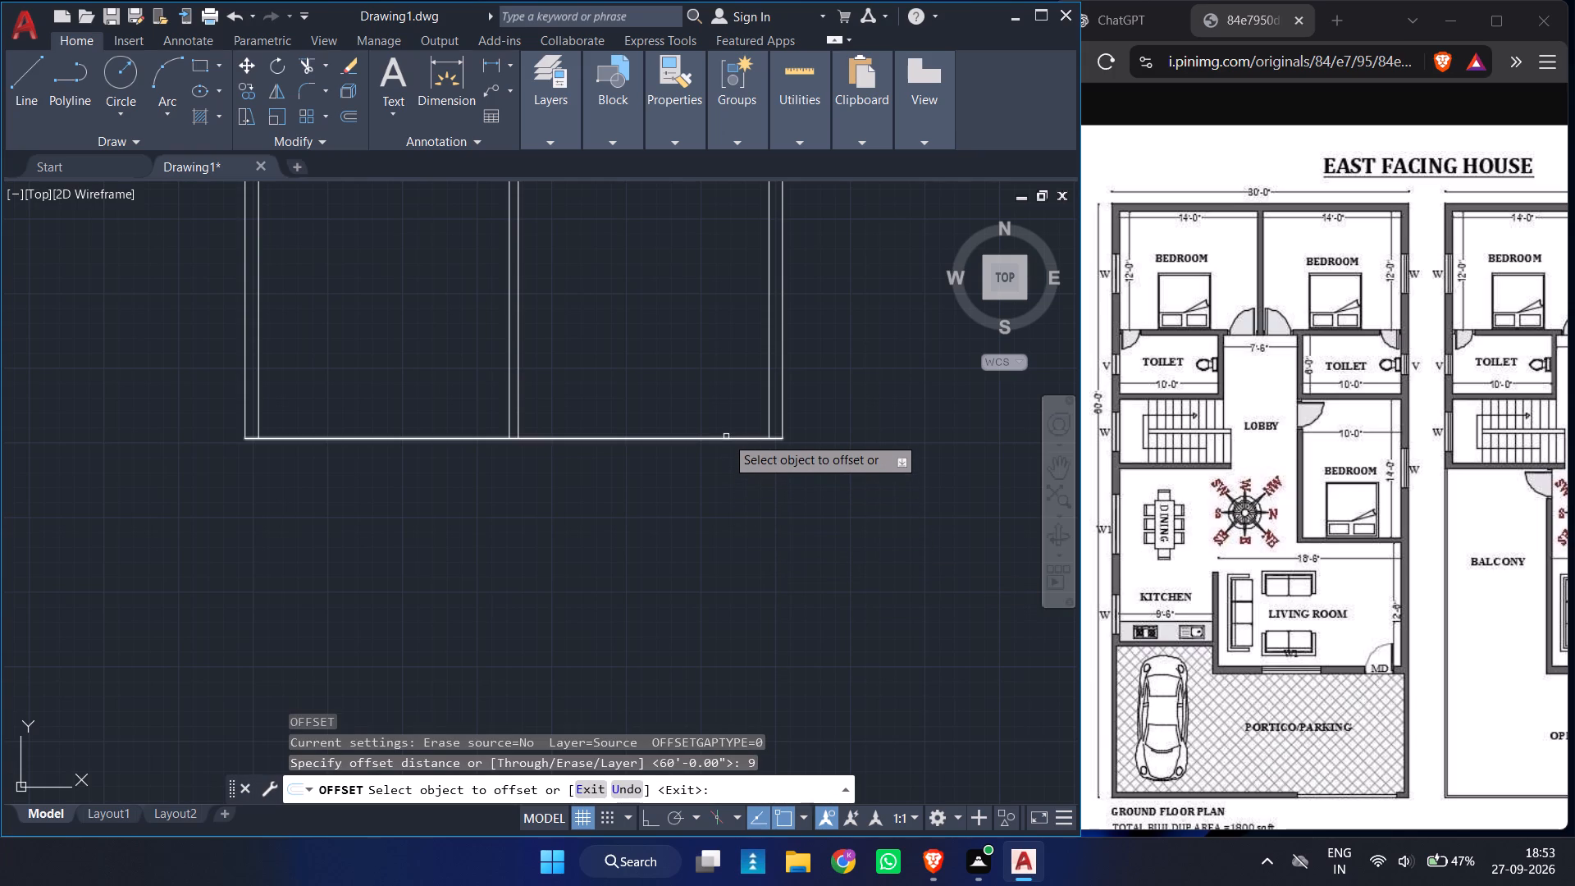
pyautogui.click(726, 437)
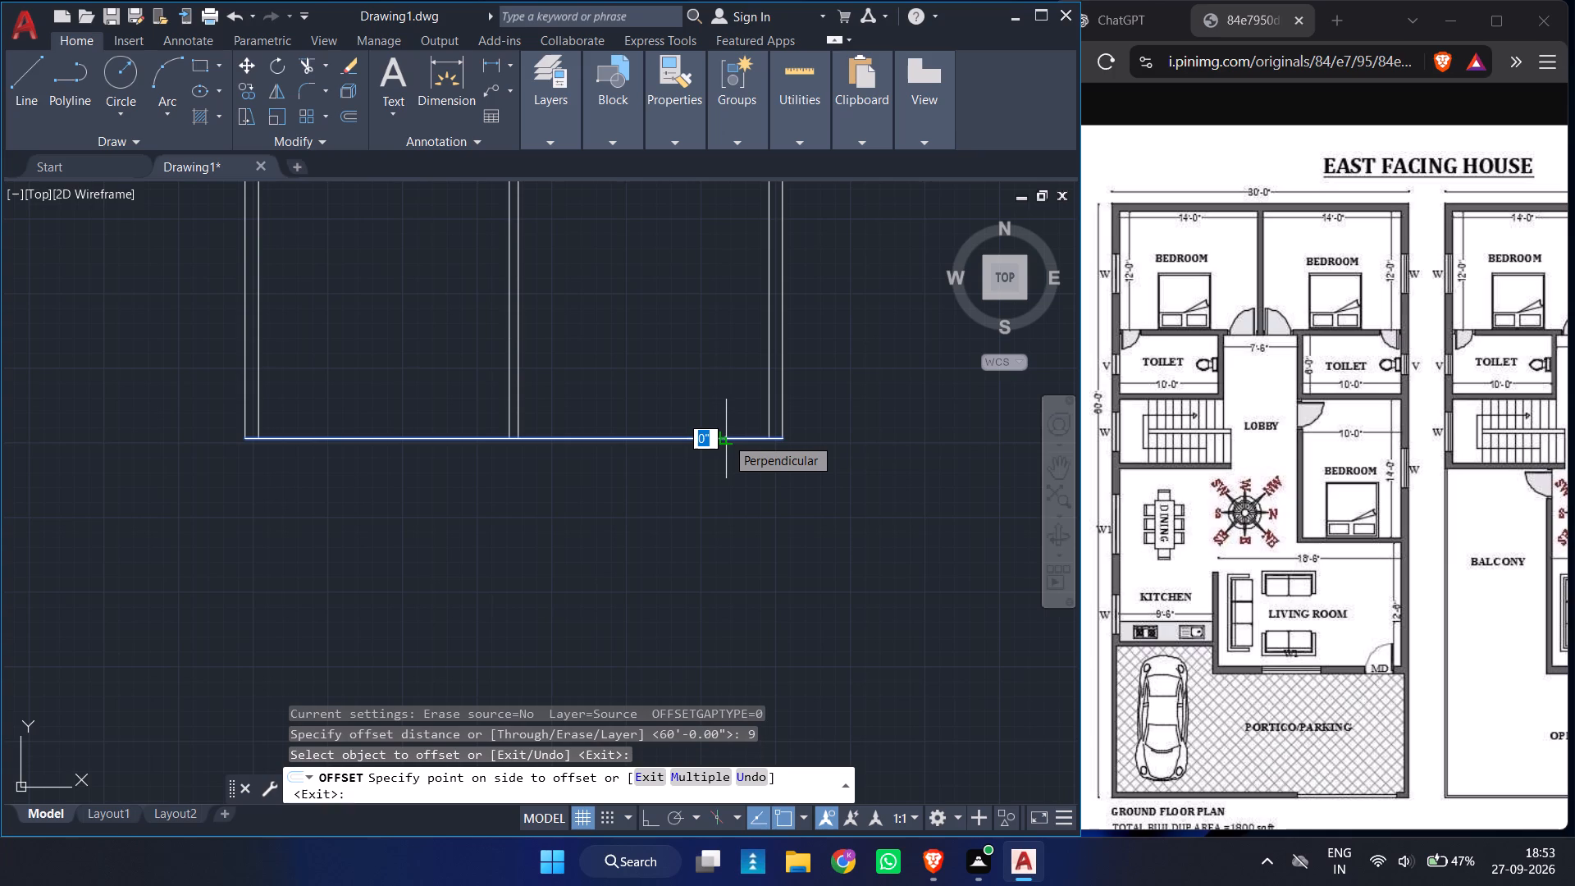
pyautogui.click(736, 355)
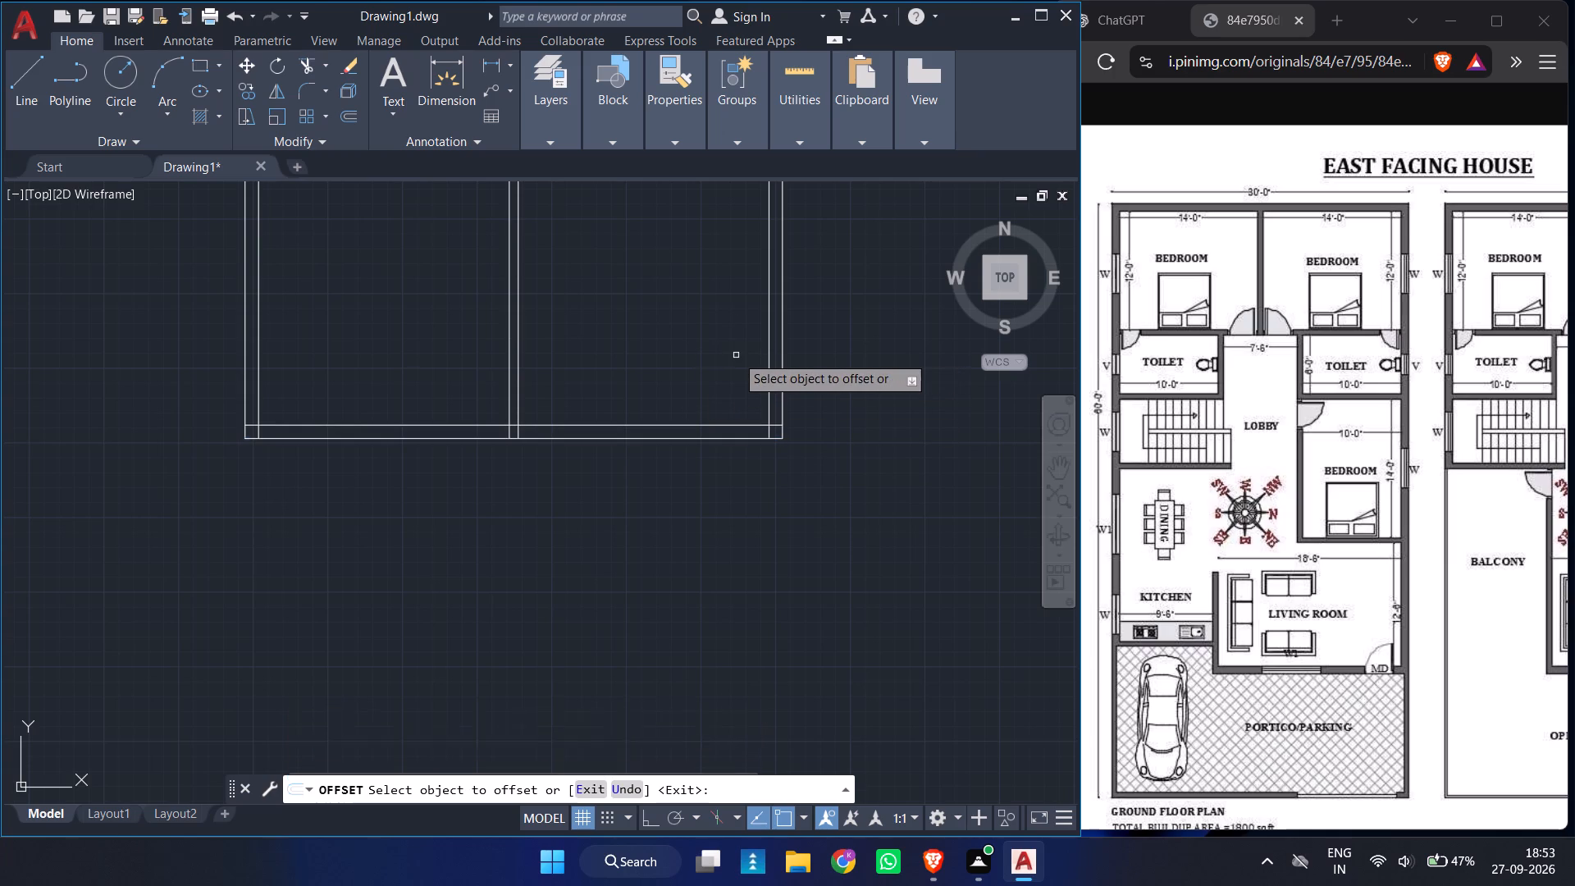
pyautogui.press('Escape')
# Trim the overlapping lines at both bottom wall corners and where the middle partition meets the bottom wall.
pyautogui.write('TR')
pyautogui.press('space')
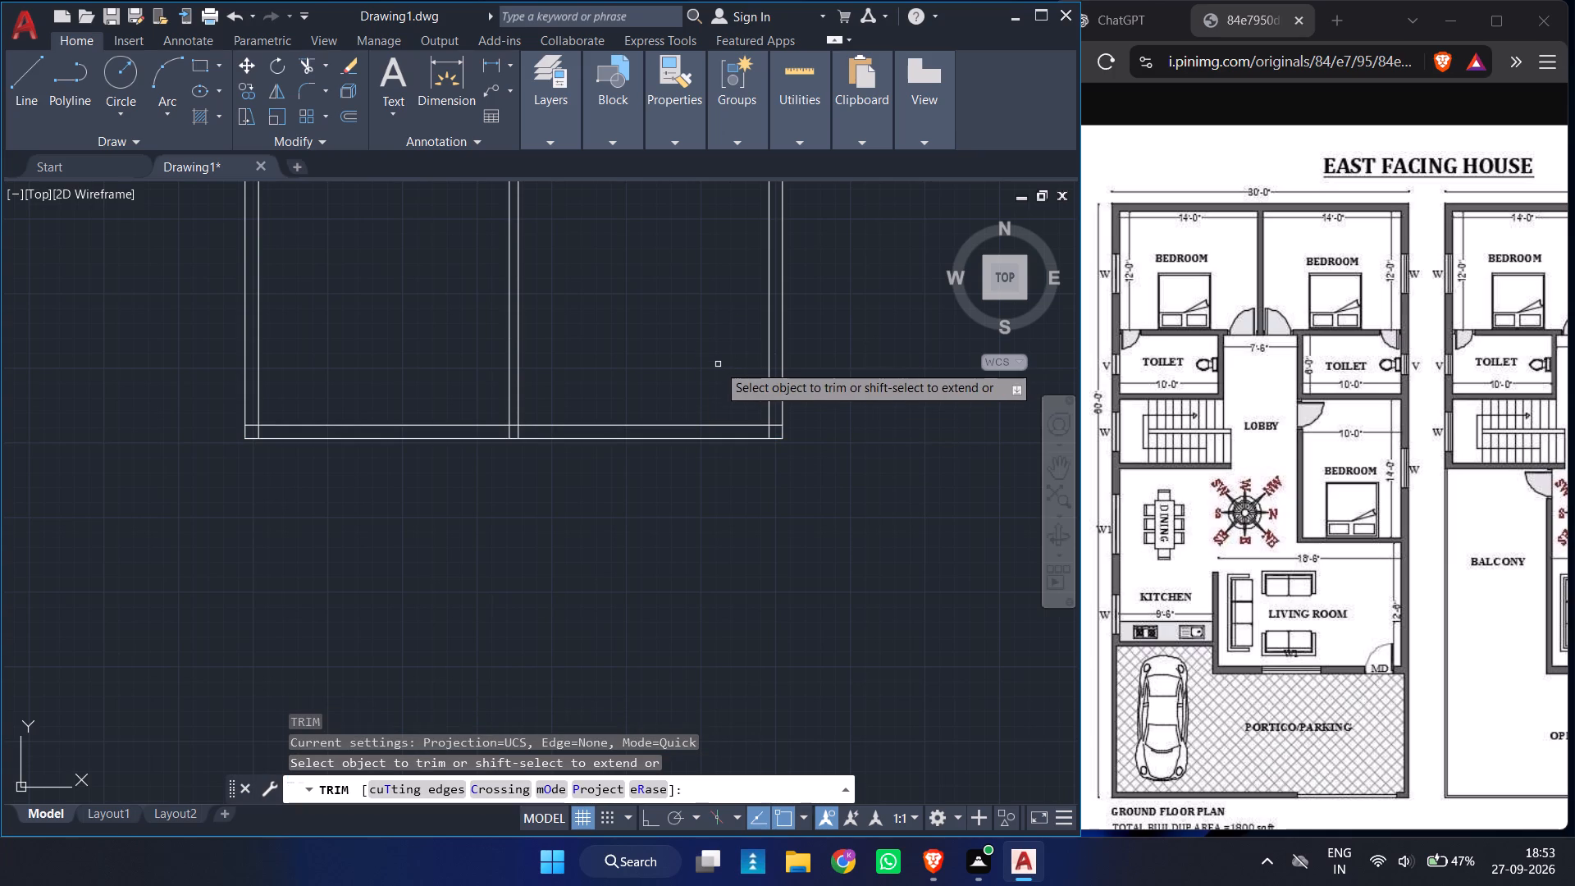
pyautogui.click(769, 431)
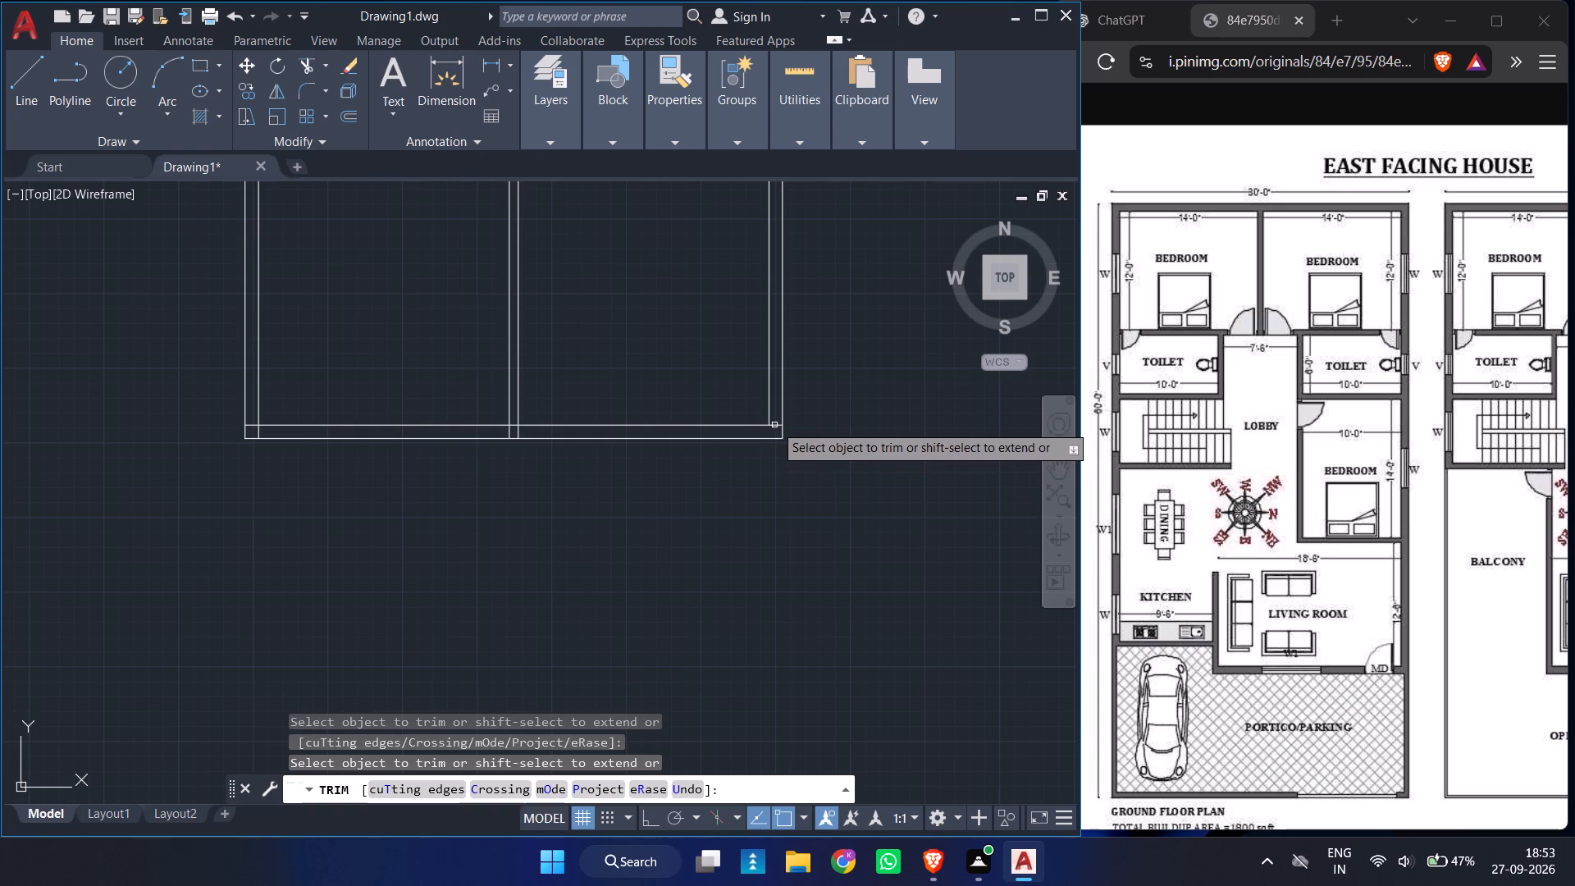
pyautogui.click(775, 423)
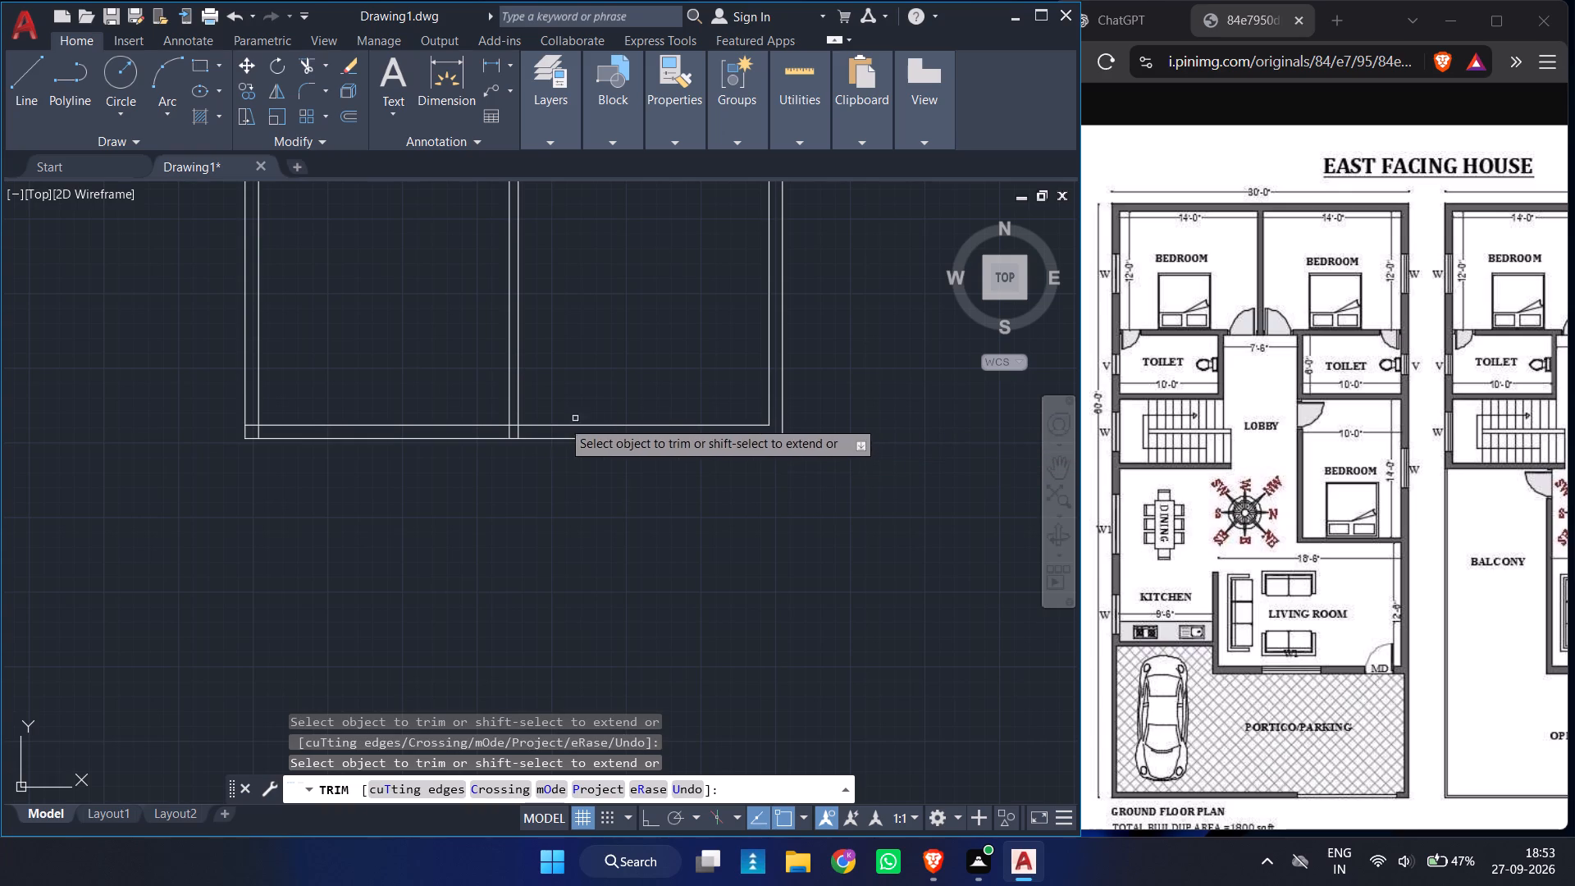
pyautogui.click(511, 429)
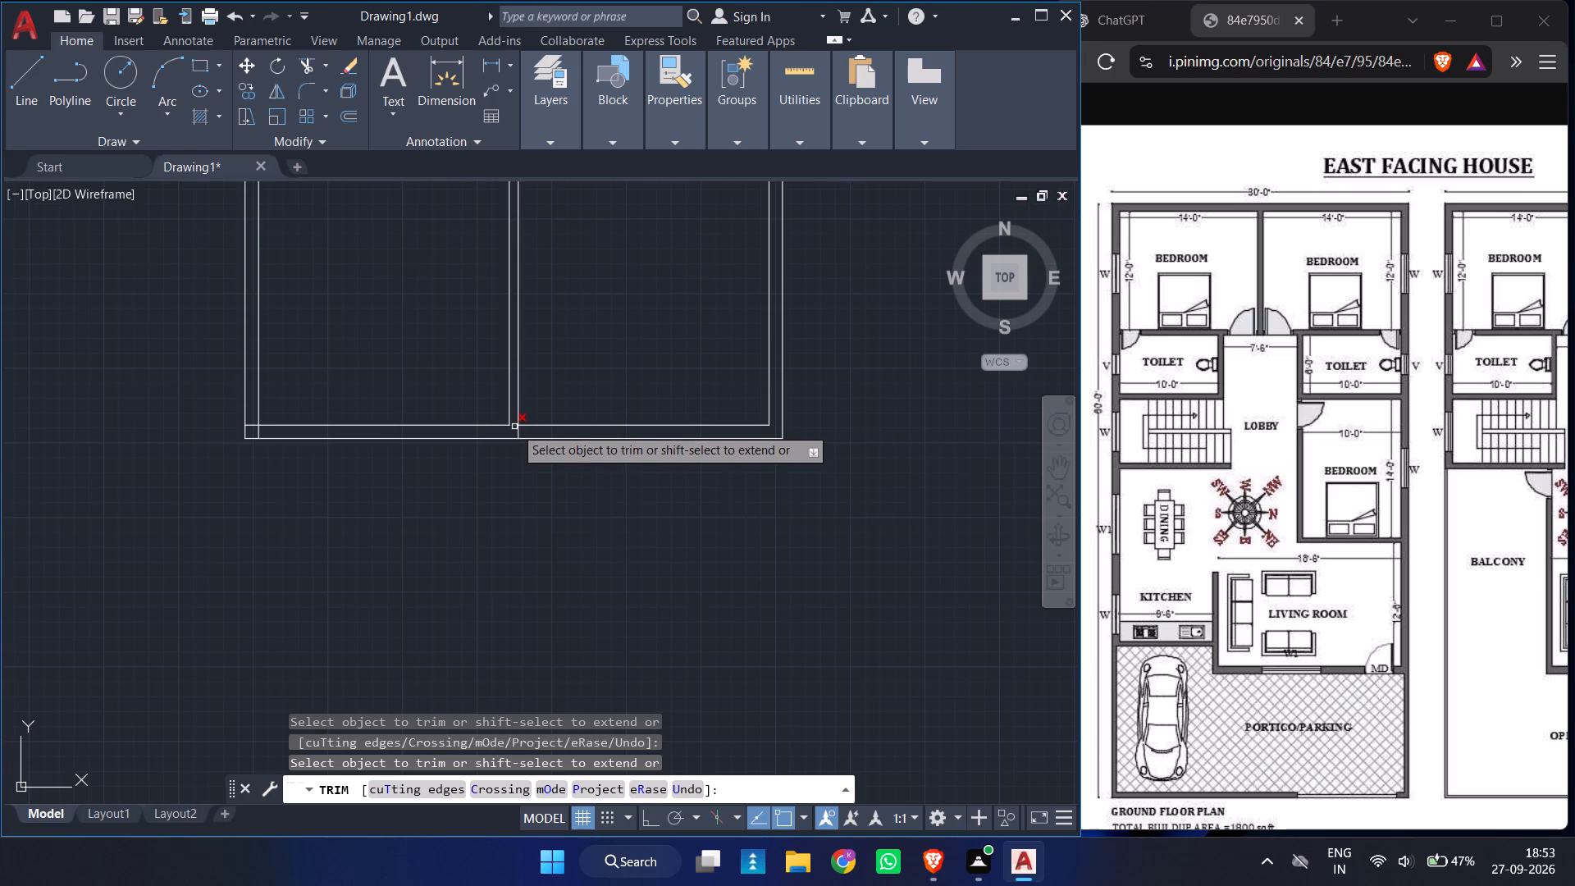
pyautogui.click(514, 427)
pyautogui.click(517, 429)
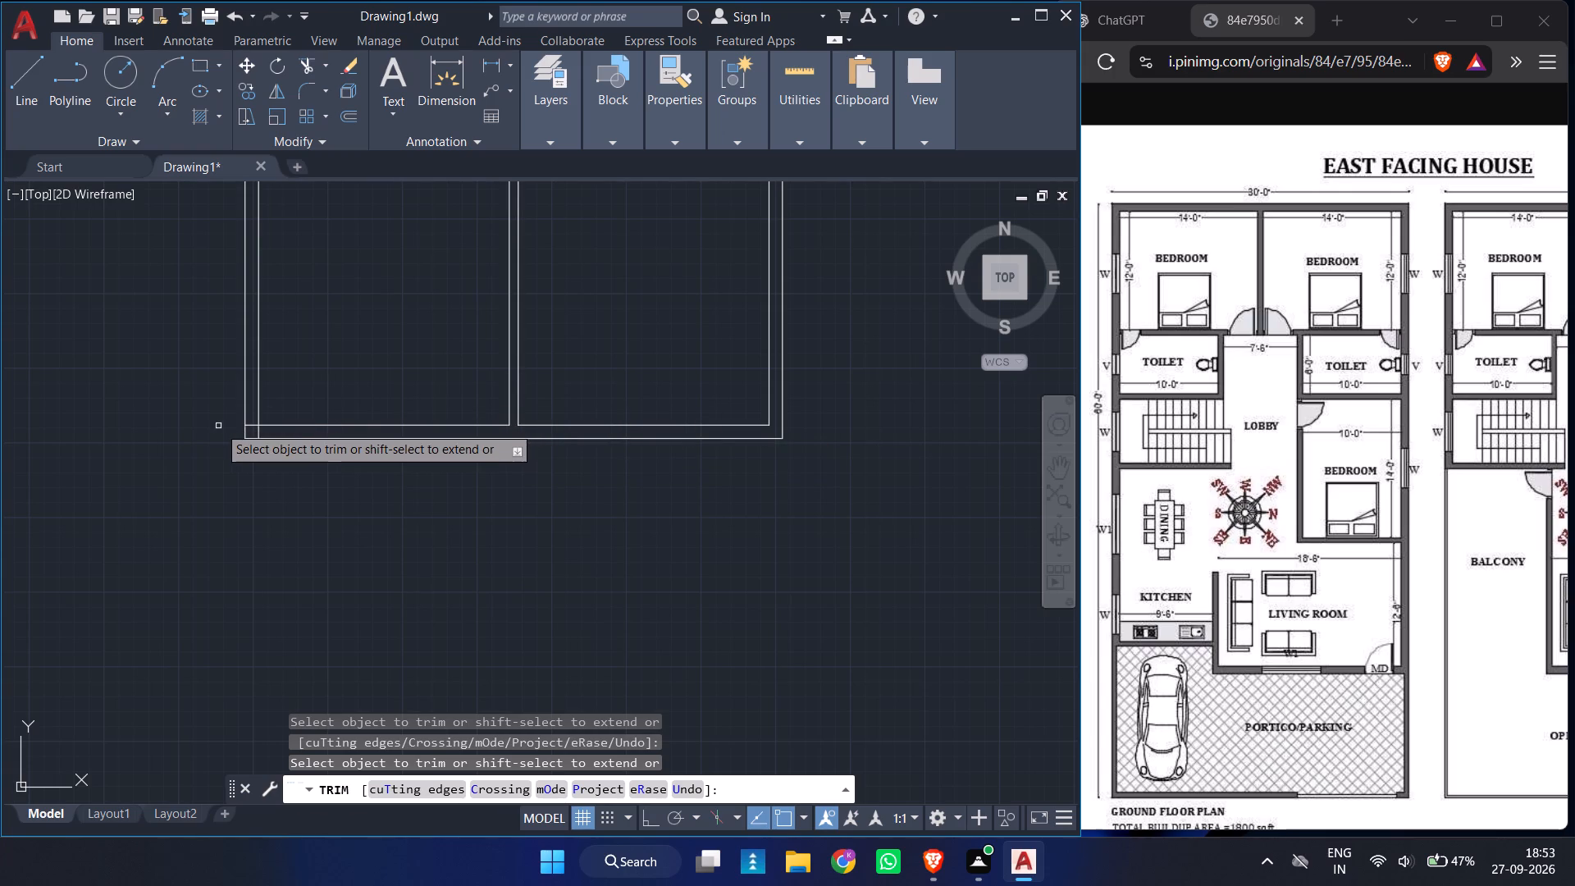
pyautogui.click(254, 423)
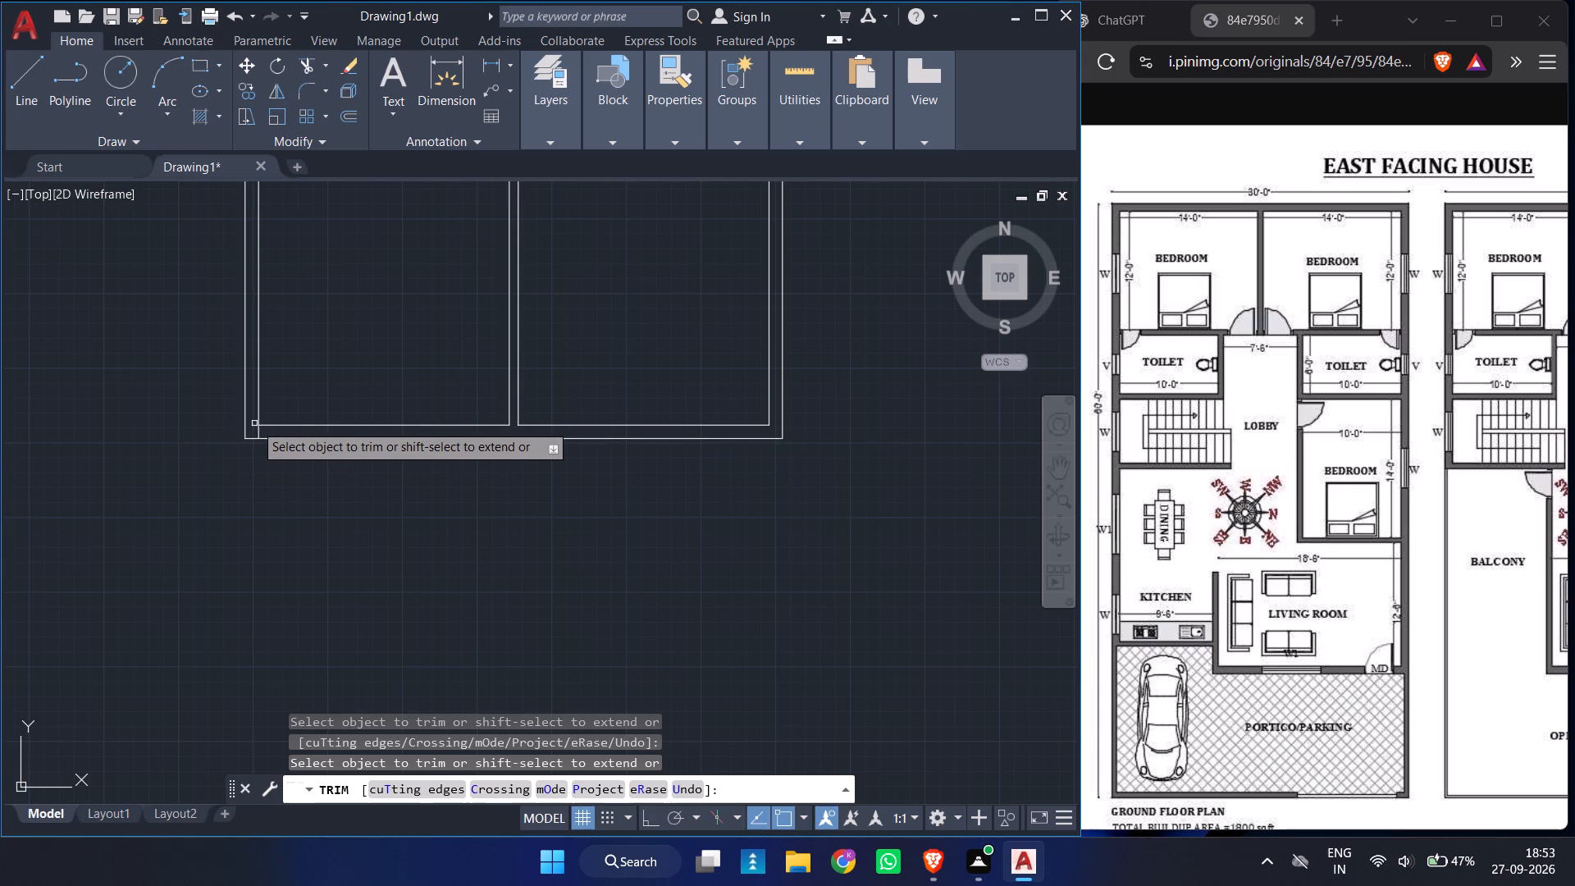
pyautogui.click(261, 430)
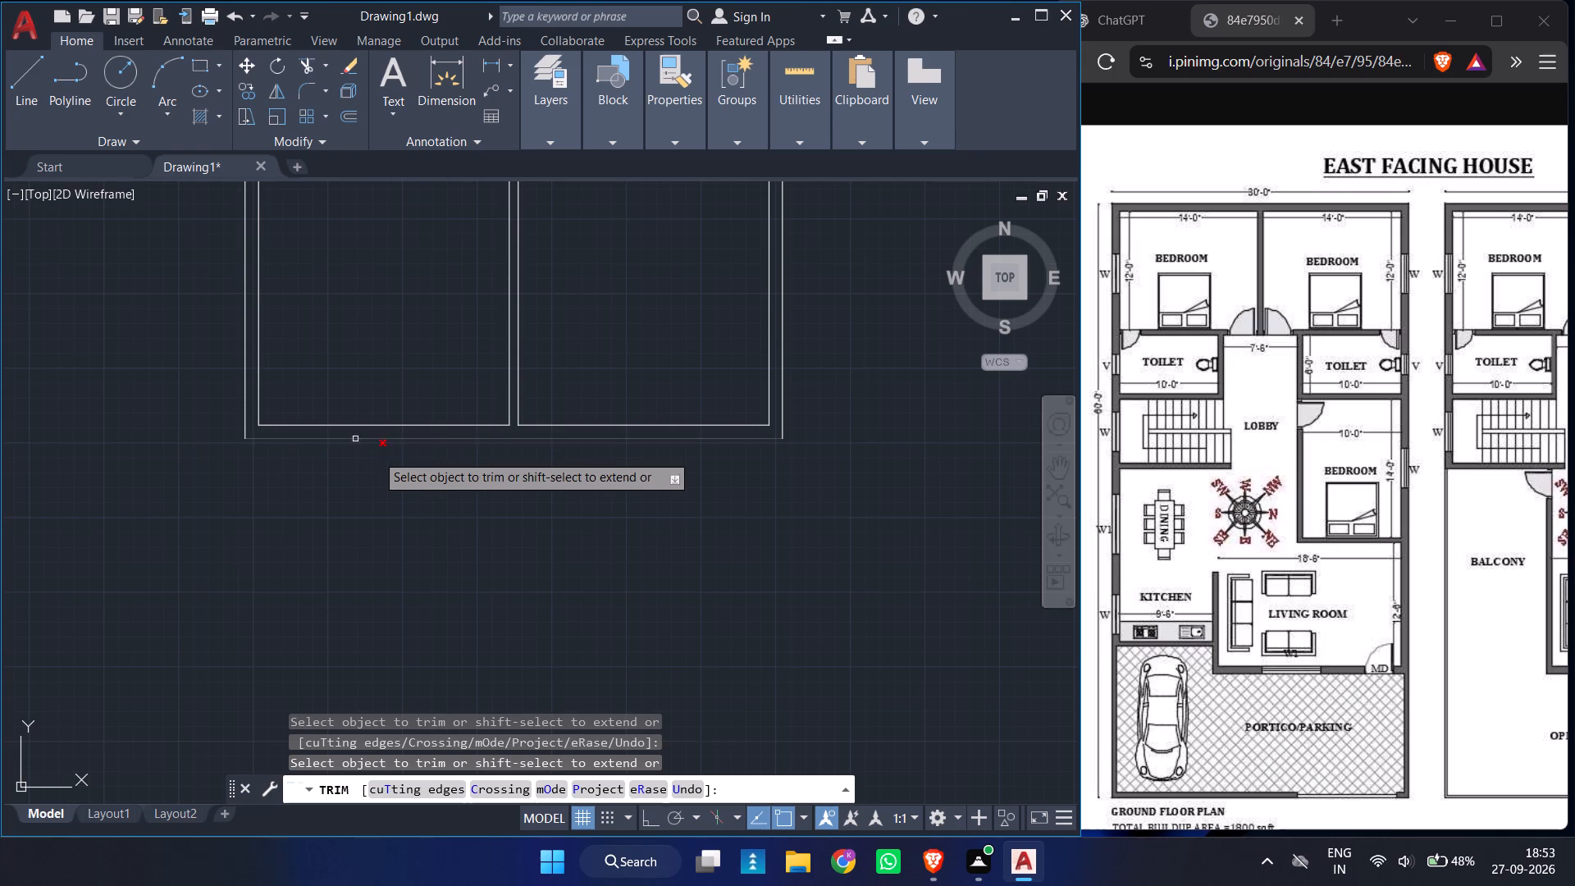
pyautogui.keyDown('ctrl'); pyautogui.scroll(-2, 376, 454); pyautogui.keyUp('ctrl')
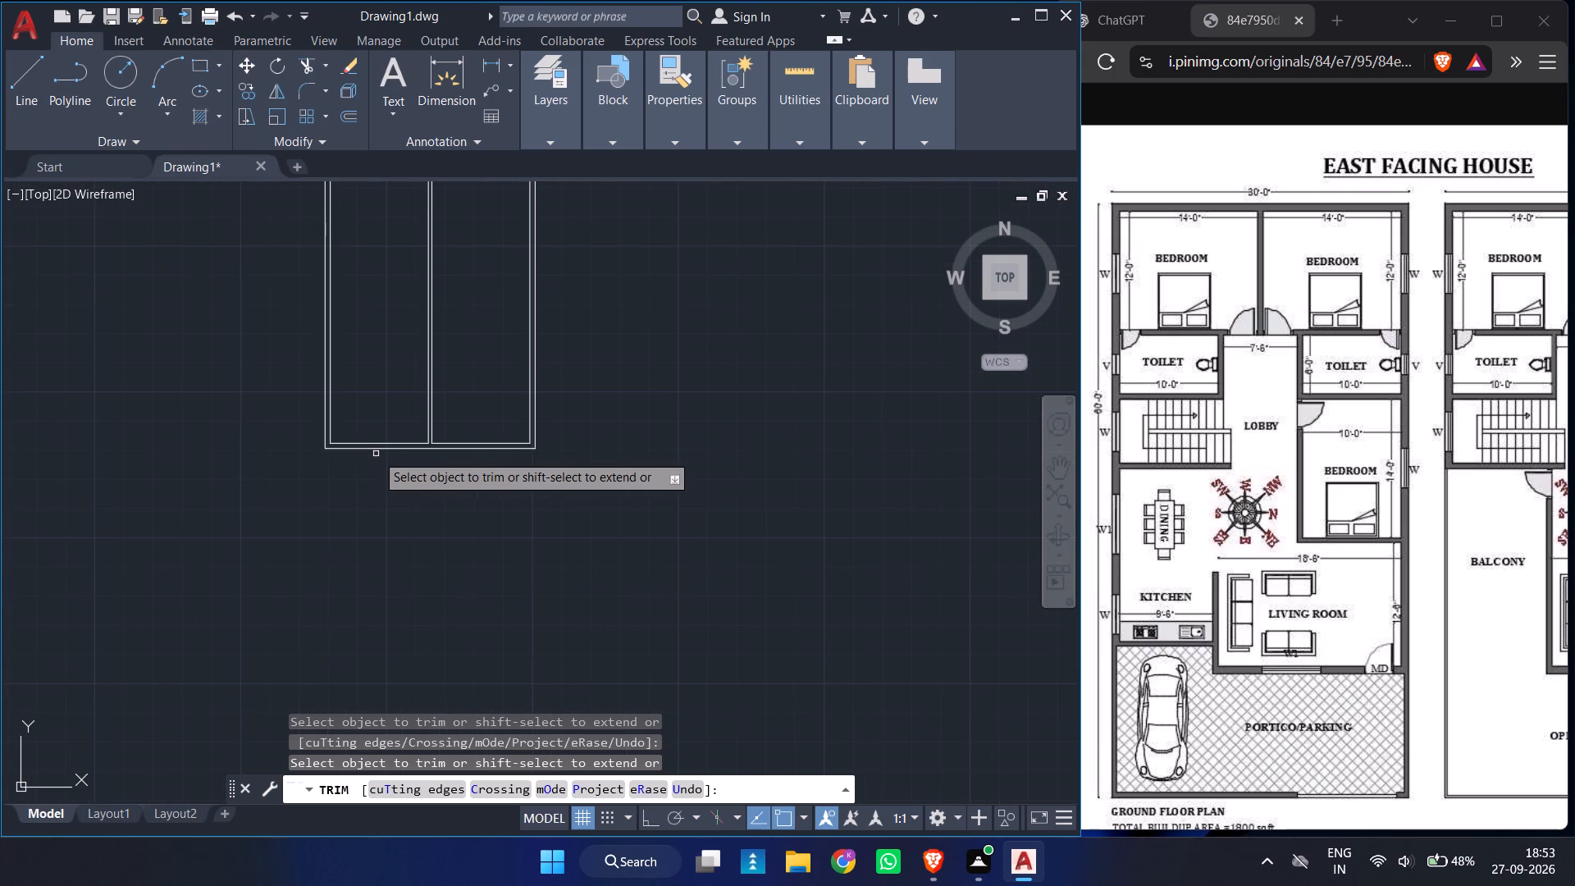
pyautogui.keyDown('ctrl'); pyautogui.scroll(-2, 376, 454); pyautogui.keyUp('ctrl')
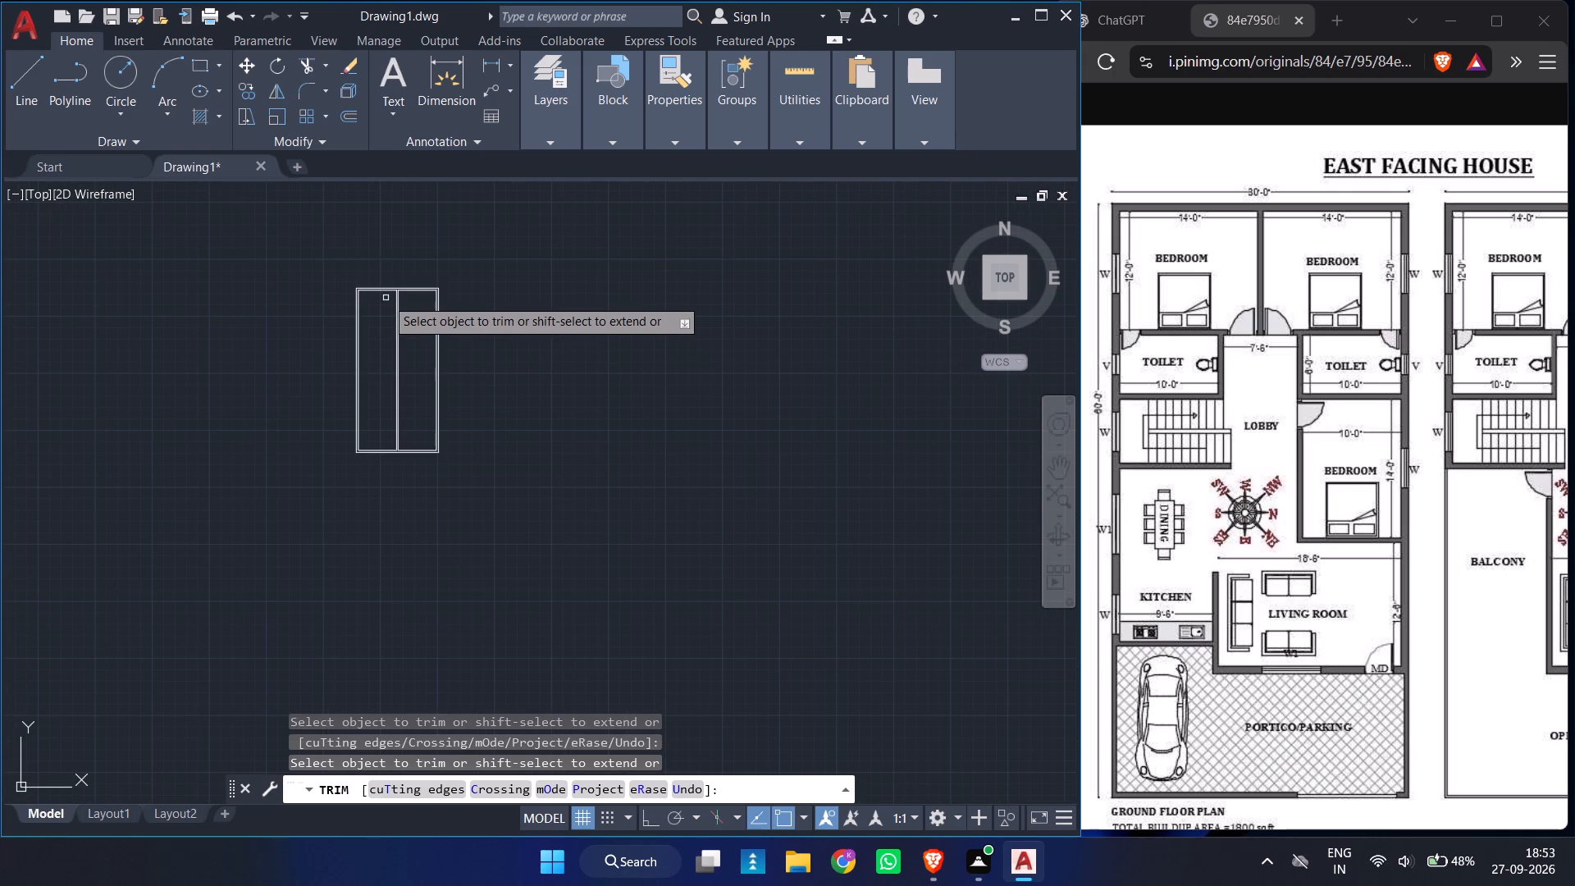
pyautogui.press('Escape')
# Offset the inner top wall lines of both upper bedrooms 12' downward for the bedroom depth.
pyautogui.keyDown('ctrl'); pyautogui.scroll(4, 399, 276); pyautogui.keyUp('ctrl')
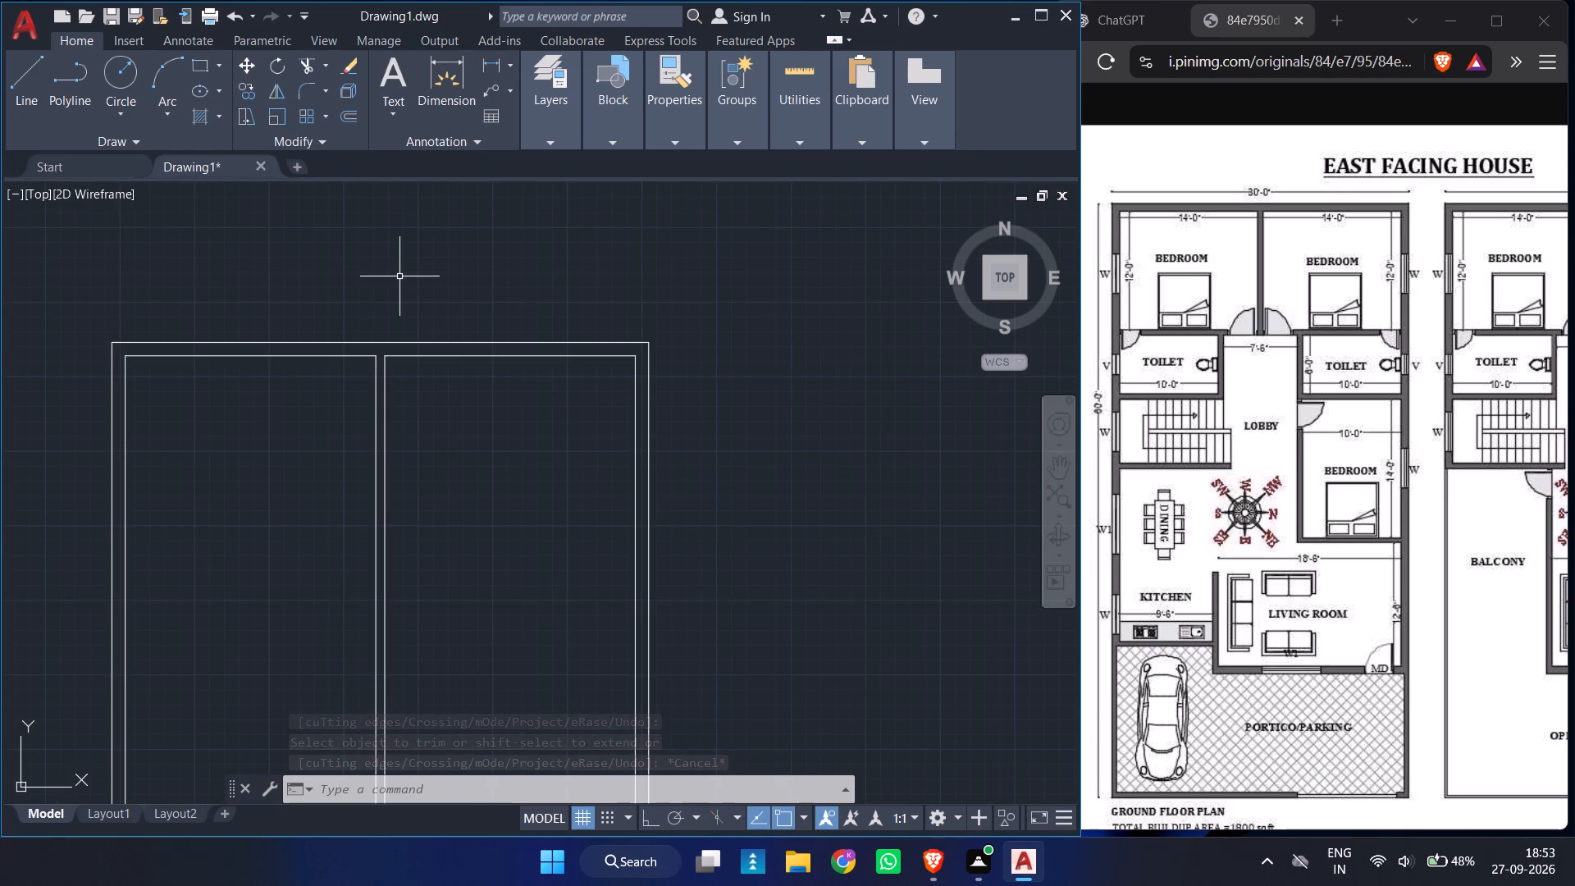
pyautogui.press('o')
pyautogui.press('Return')
pyautogui.write("12'")
pyautogui.press('Return')
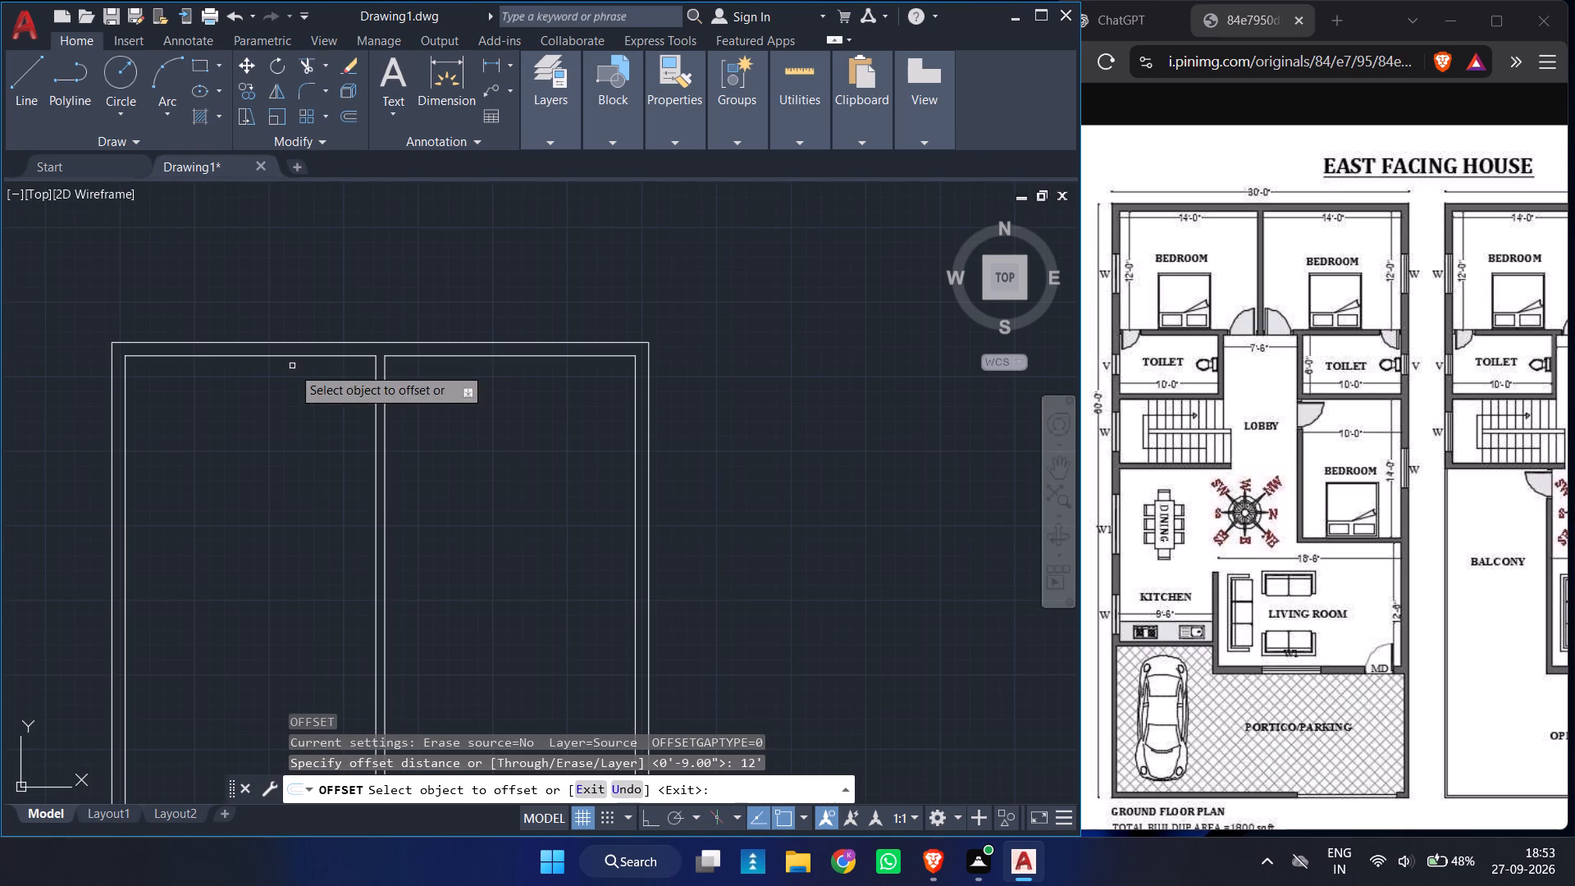
pyautogui.click(309, 354)
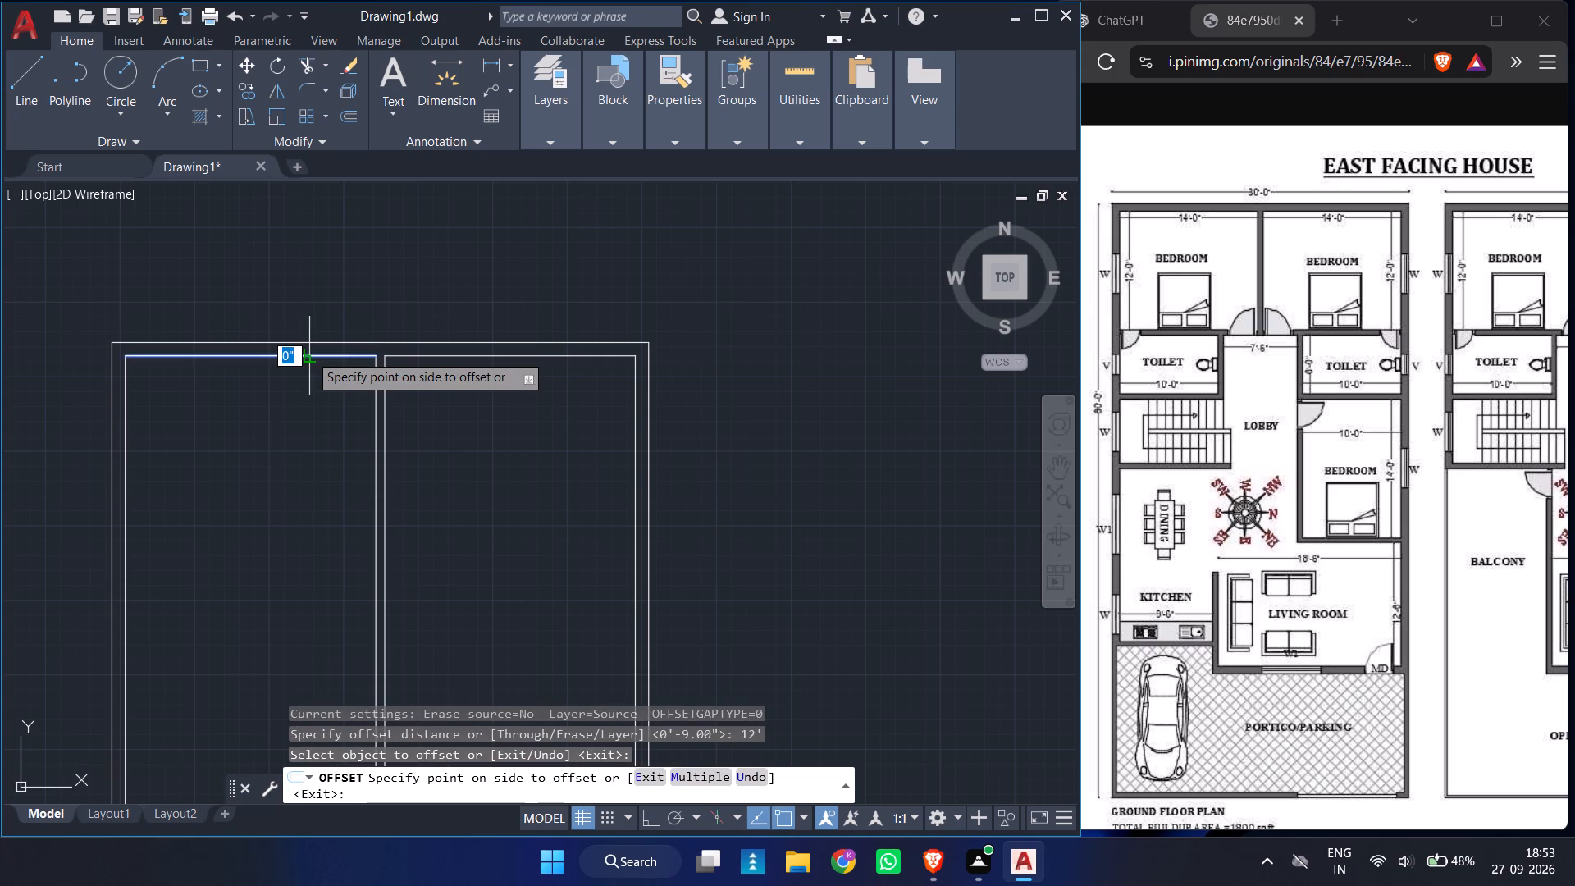
pyautogui.click(306, 588)
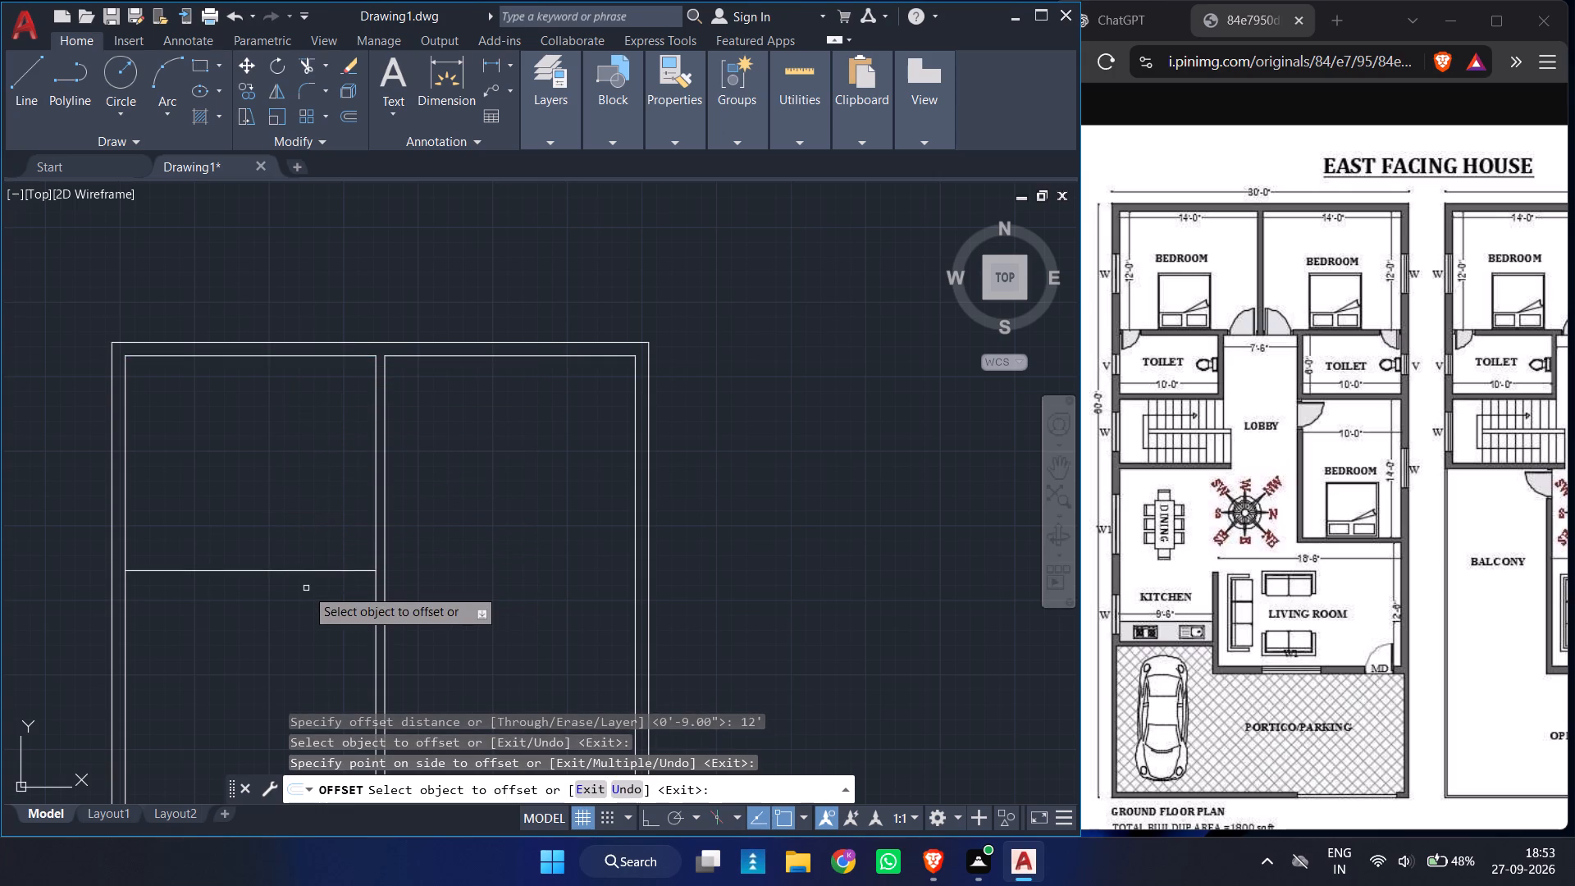
pyautogui.click(558, 354)
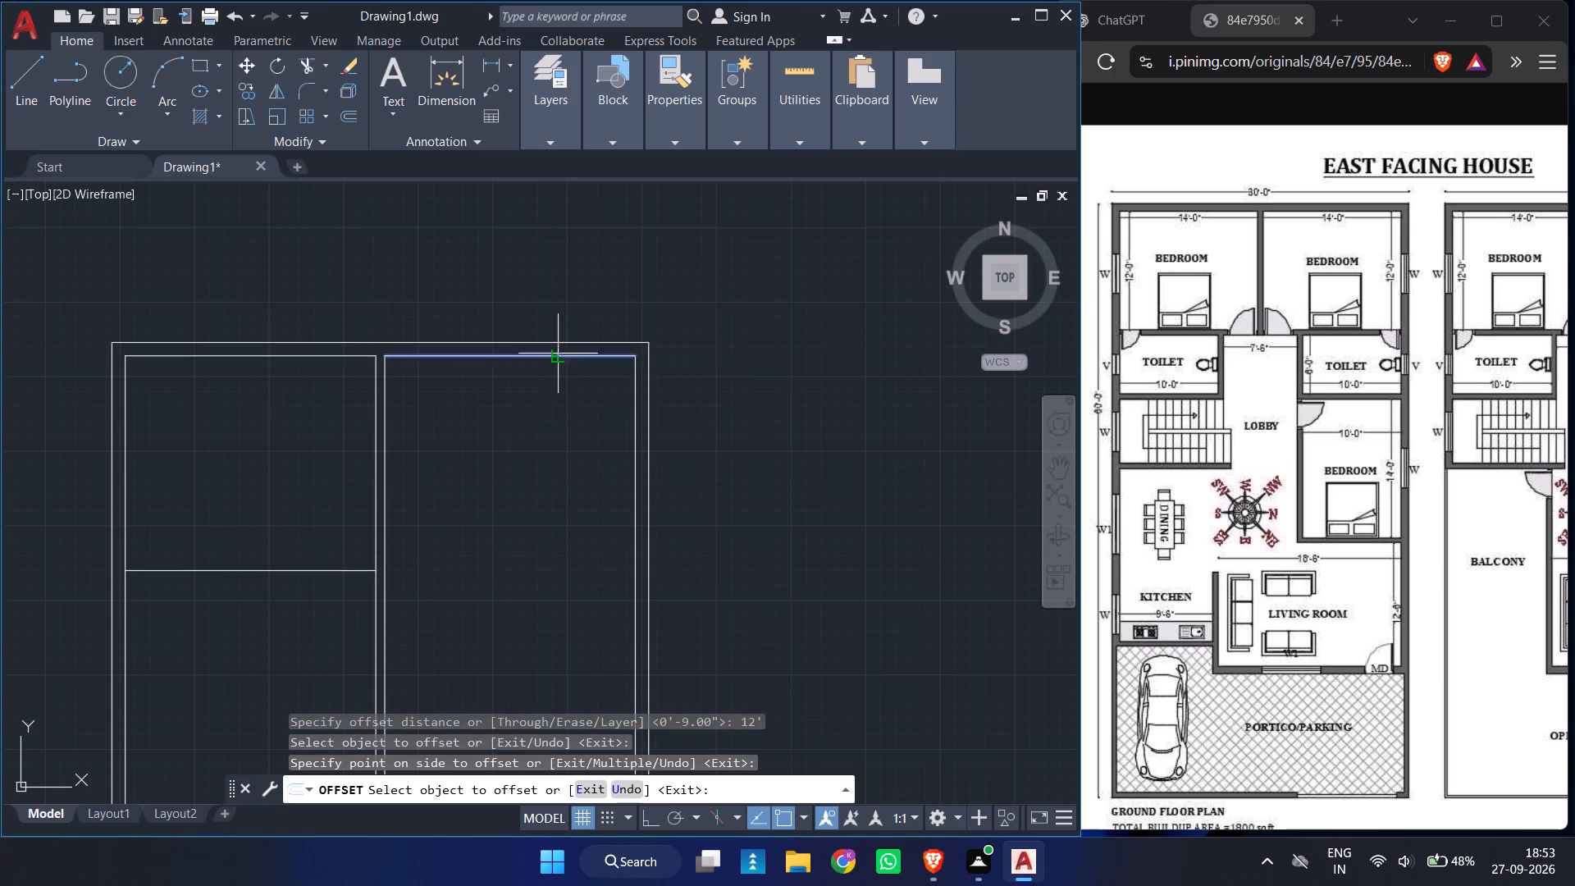
pyautogui.click(550, 527)
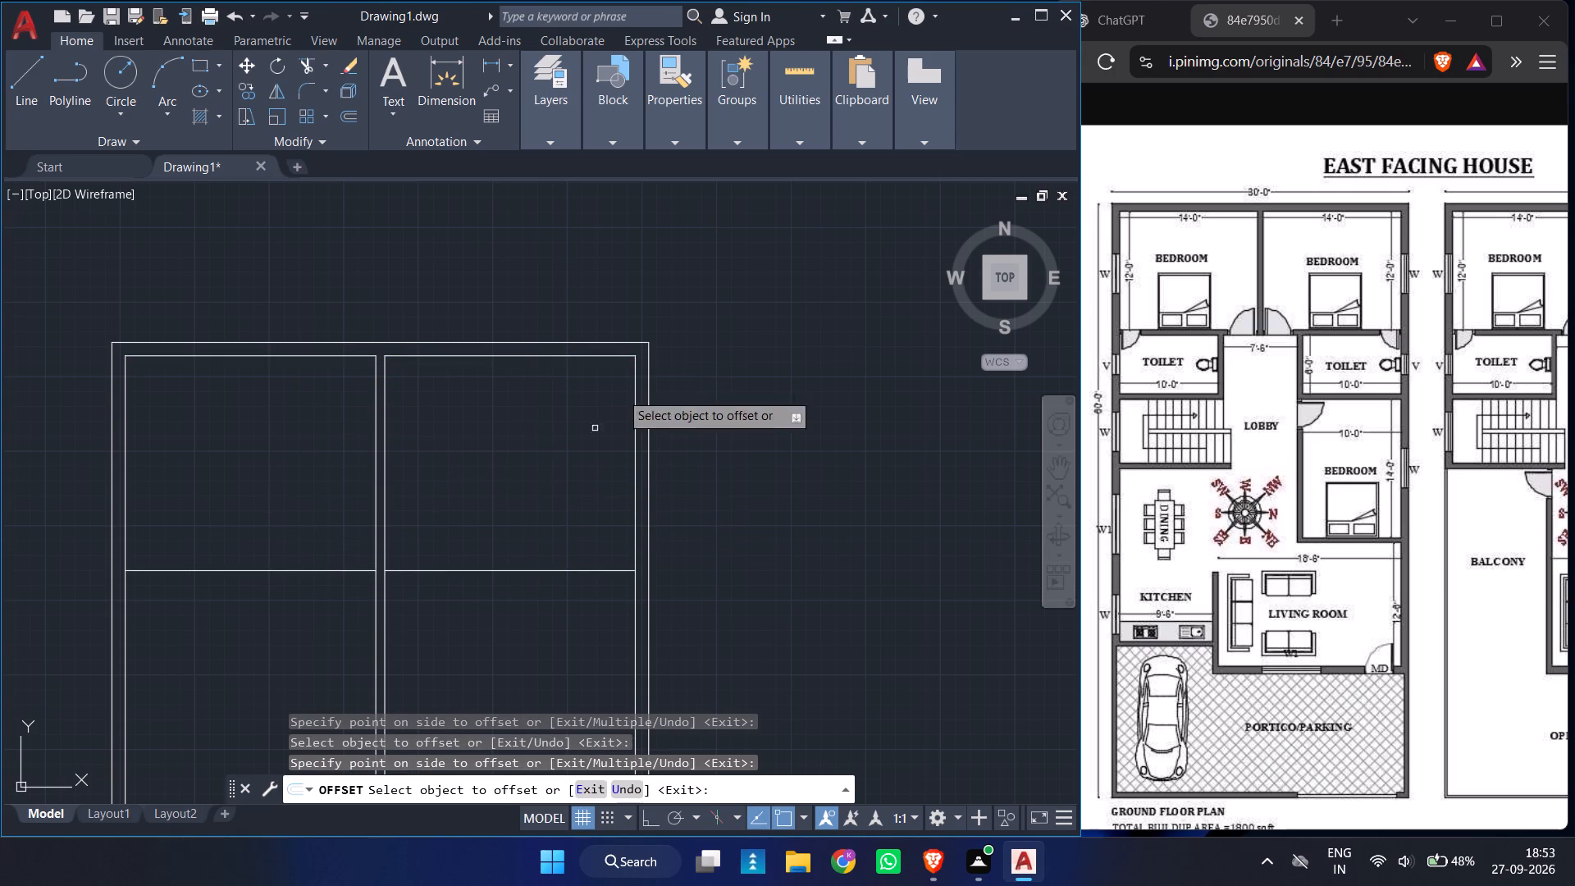
# Check the upper bedroom dimensions and the middle partition's thickness with Quick measure.
pyautogui.keyDown('ctrl'); pyautogui.scroll(-2, 646, 345); pyautogui.keyUp('ctrl')
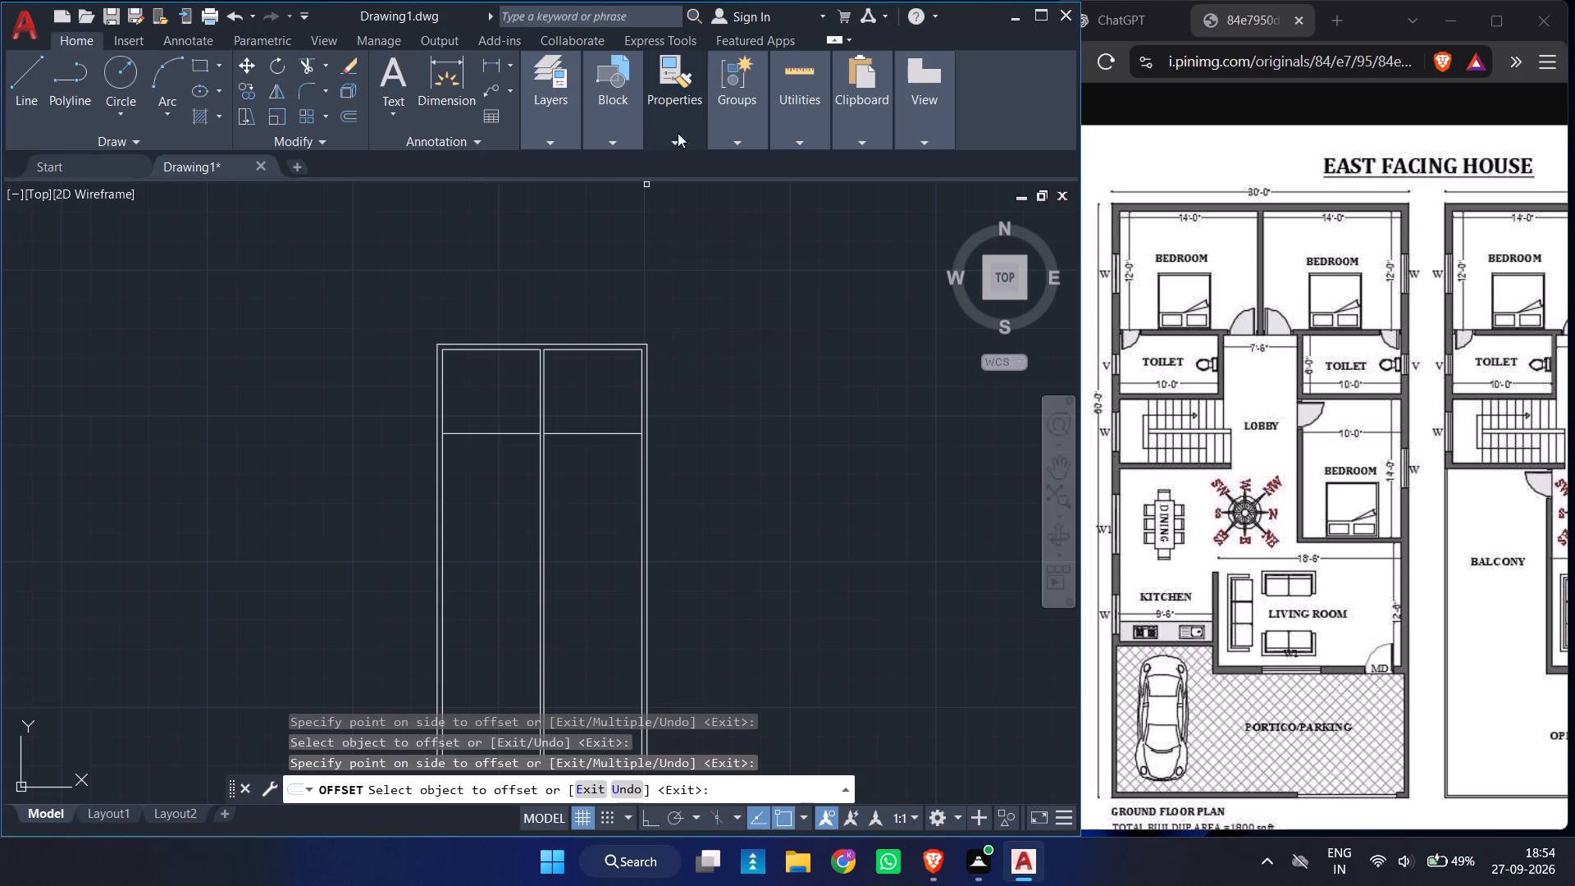
pyautogui.click(806, 178)
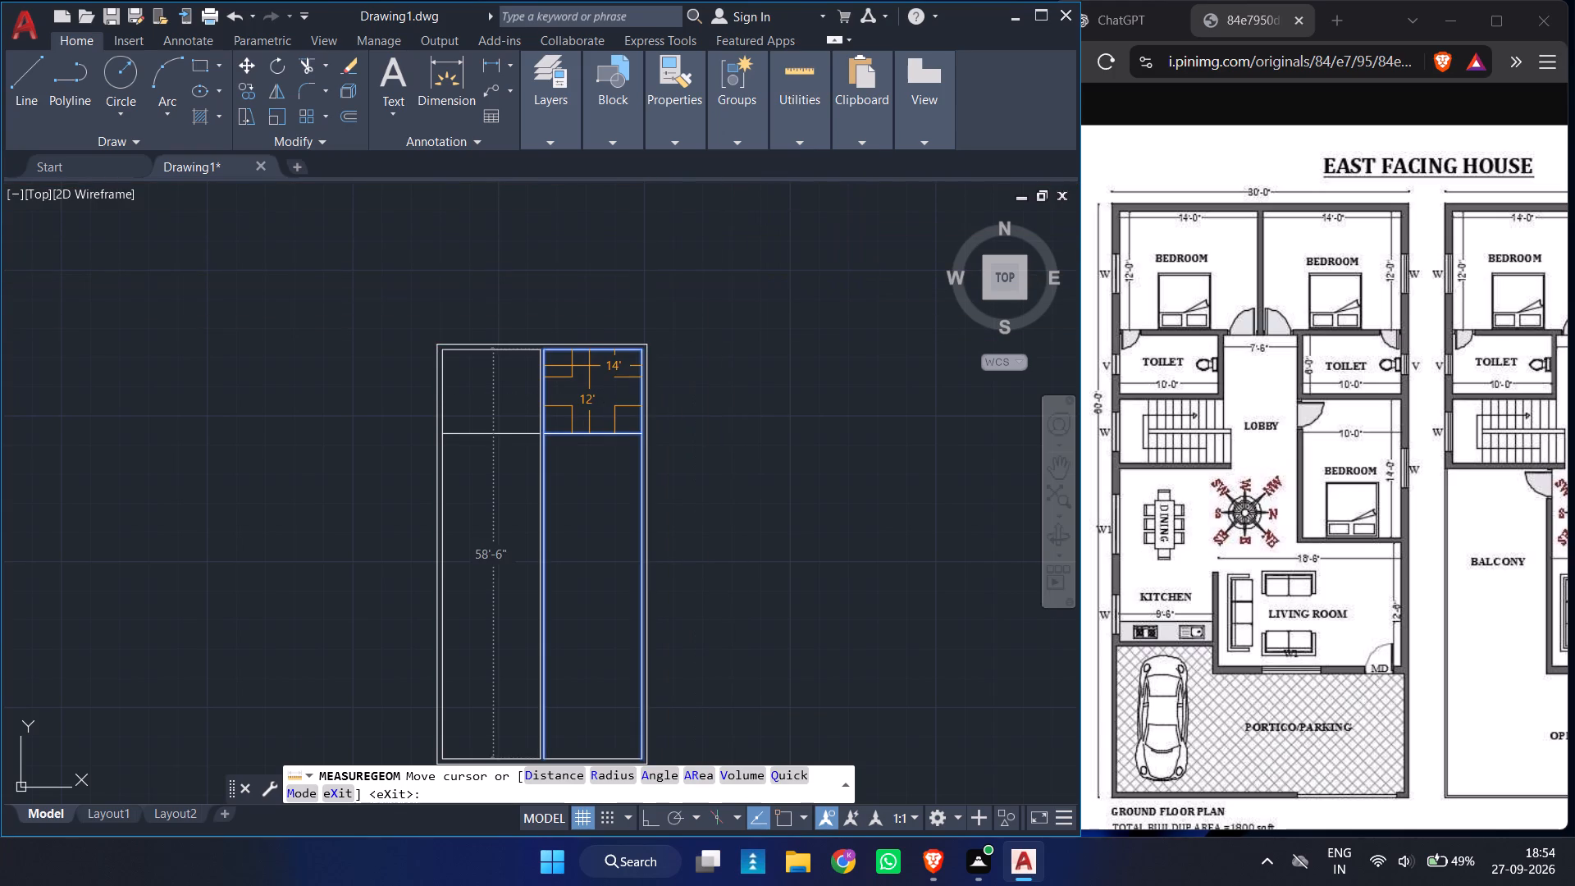
pyautogui.keyDown('ctrl'); pyautogui.scroll(1, 589, 366); pyautogui.keyUp('ctrl')
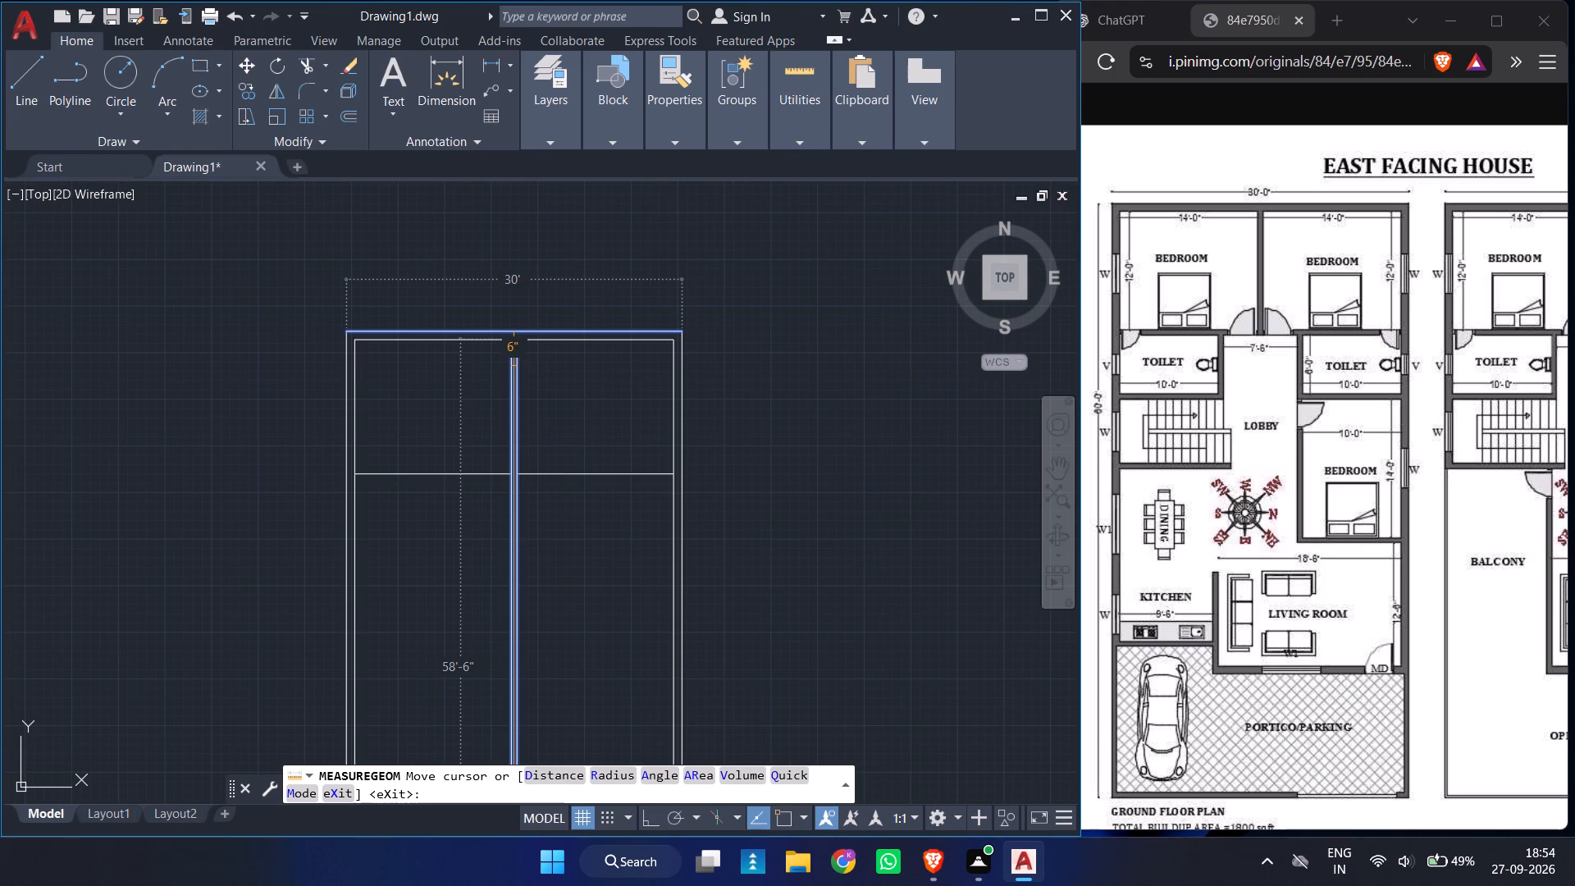
pyautogui.press('Escape')
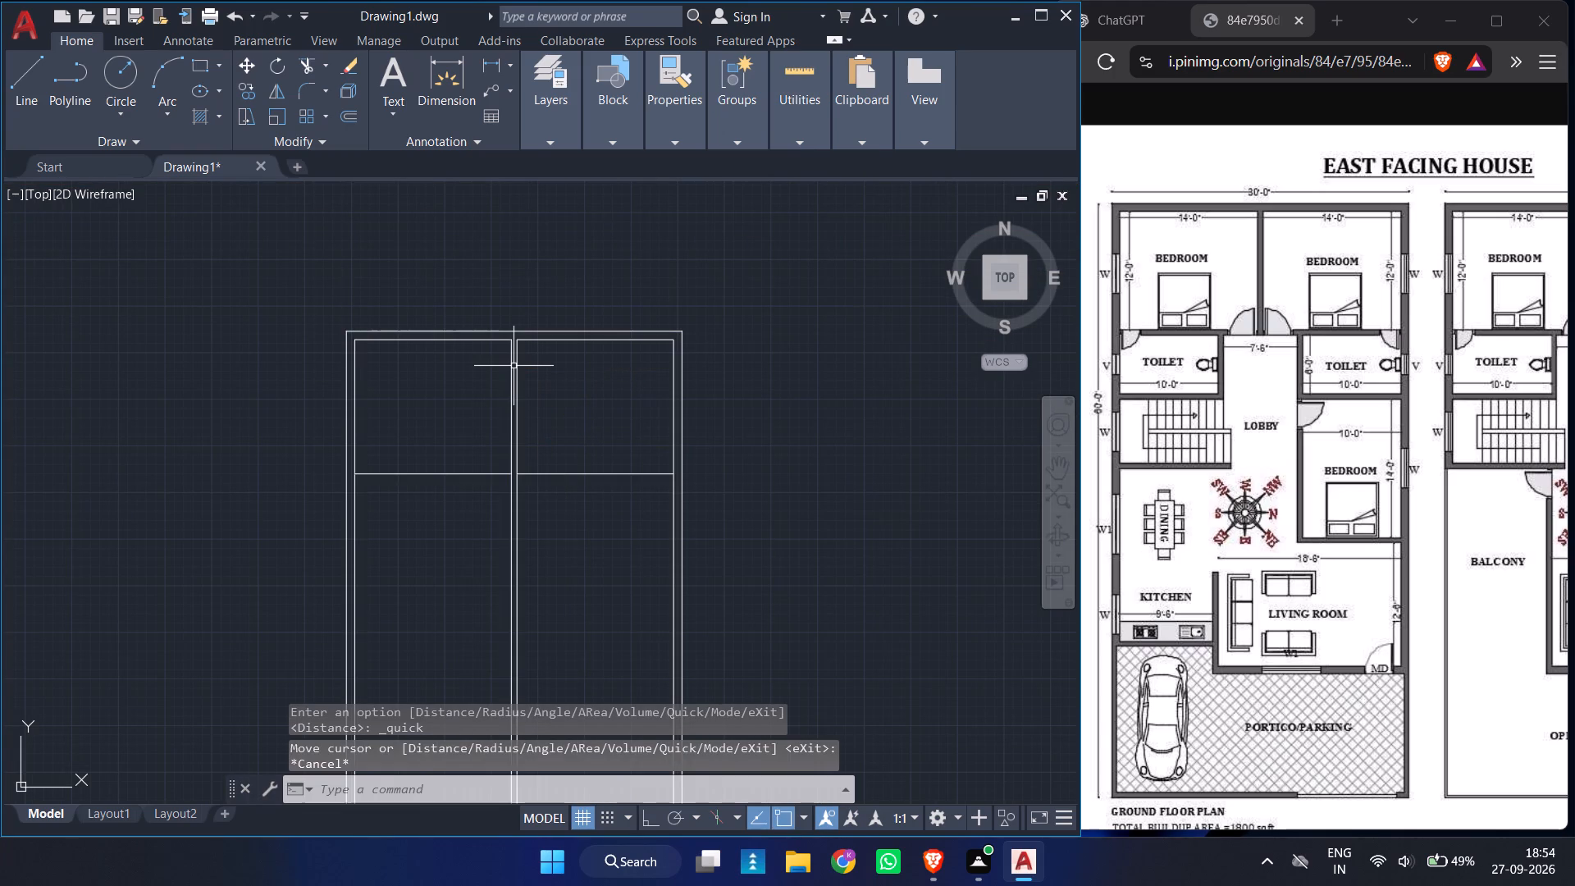
# Offset the lower boundary lines of both upper bedrooms 6" downward to form the partition wall below them.
pyautogui.press('o')
pyautogui.press('Return')
pyautogui.press('6')
pyautogui.press('Return')
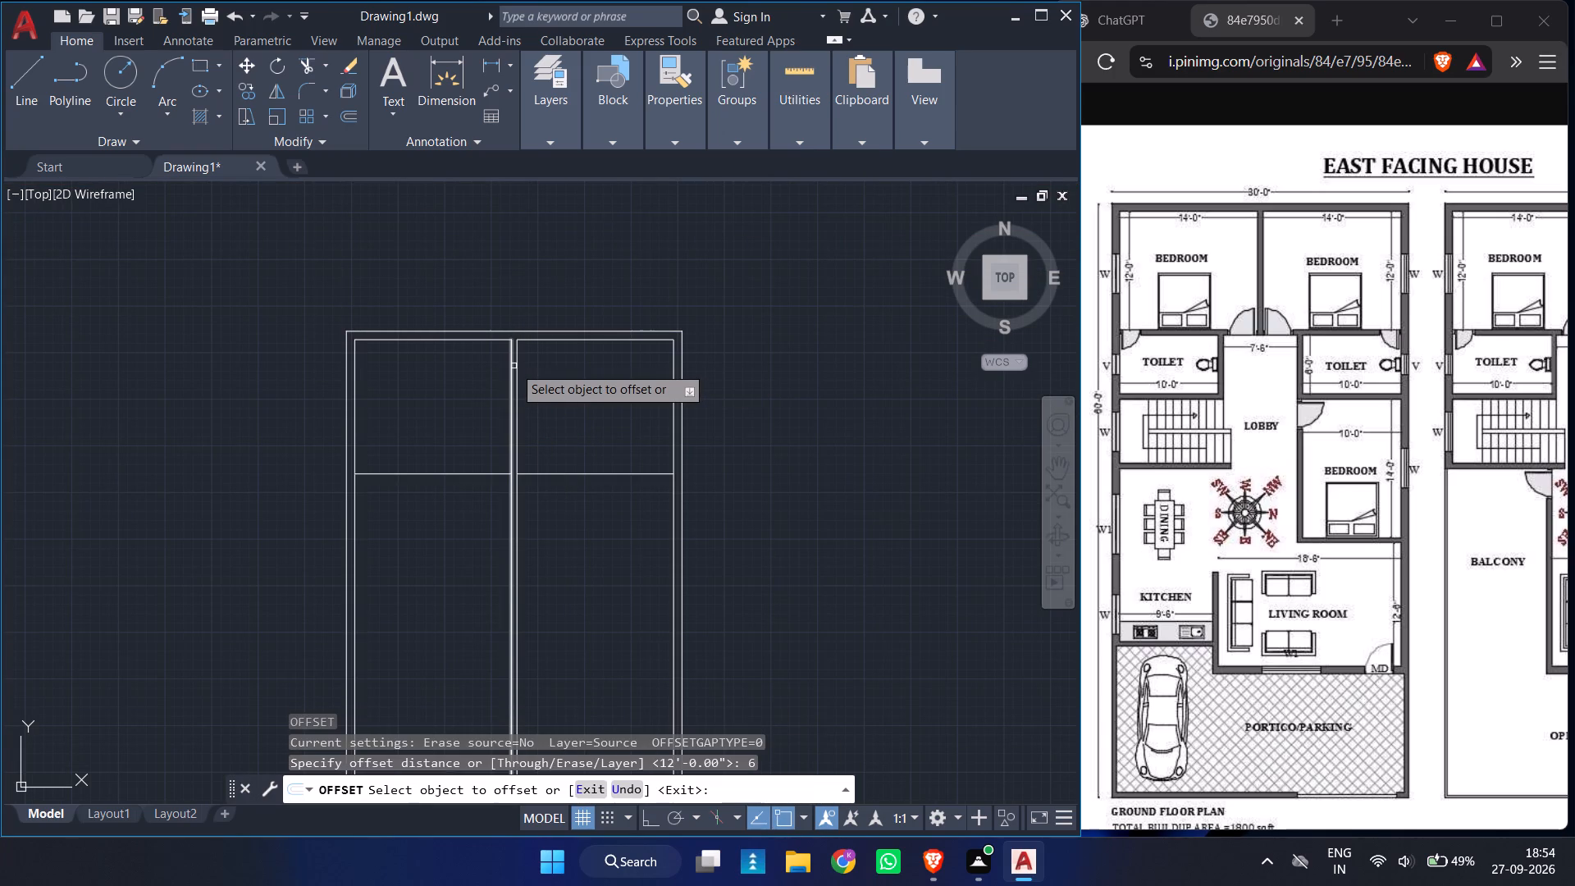
pyautogui.click(573, 472)
pyautogui.click(545, 615)
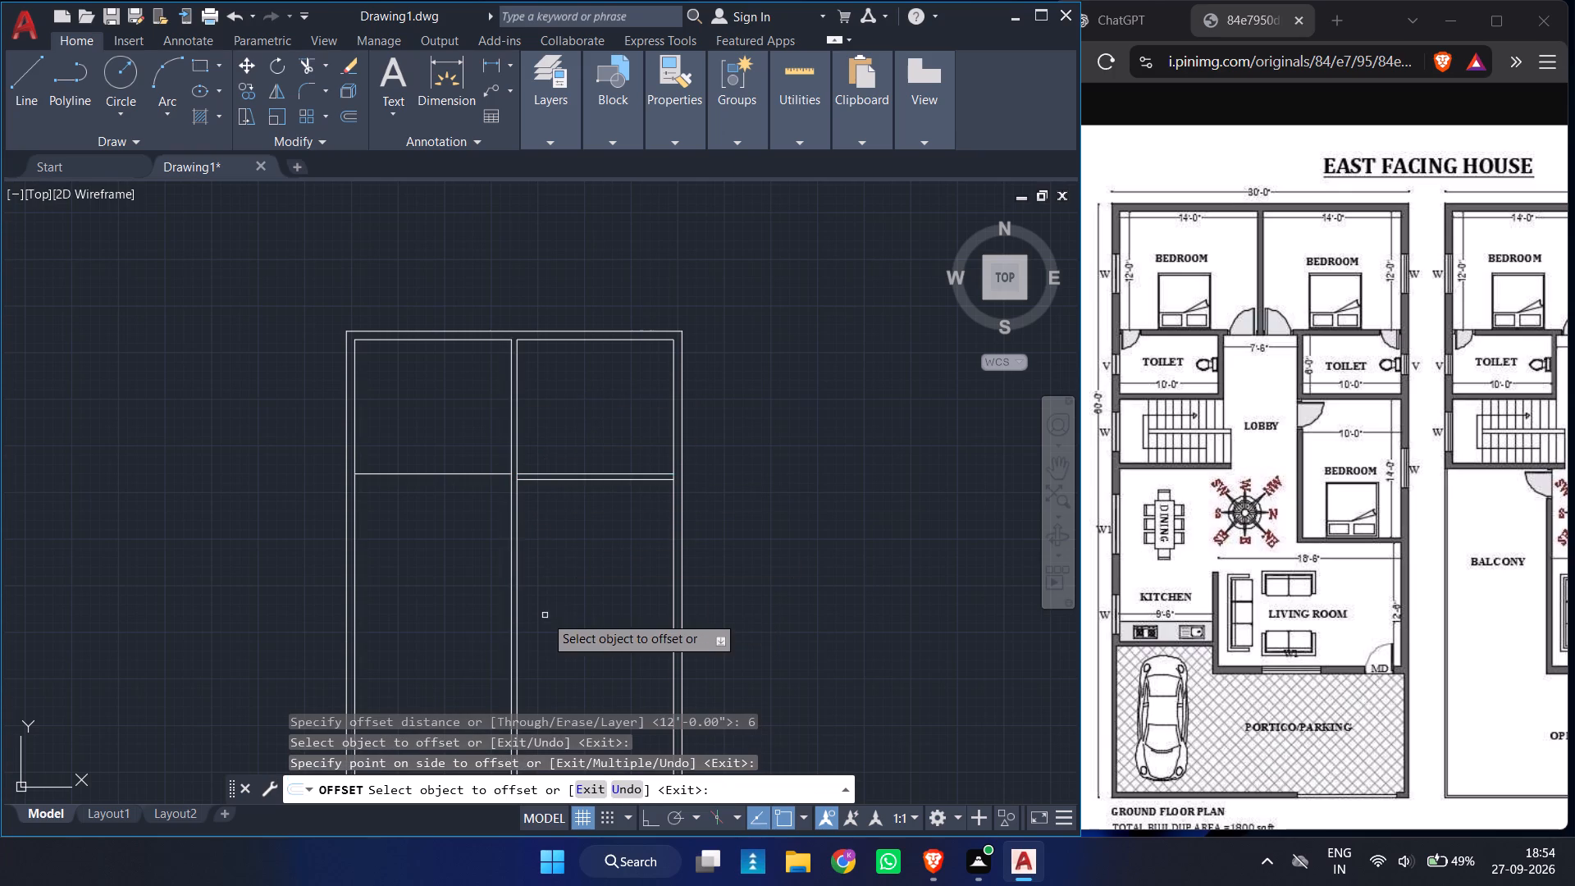
pyautogui.click(472, 471)
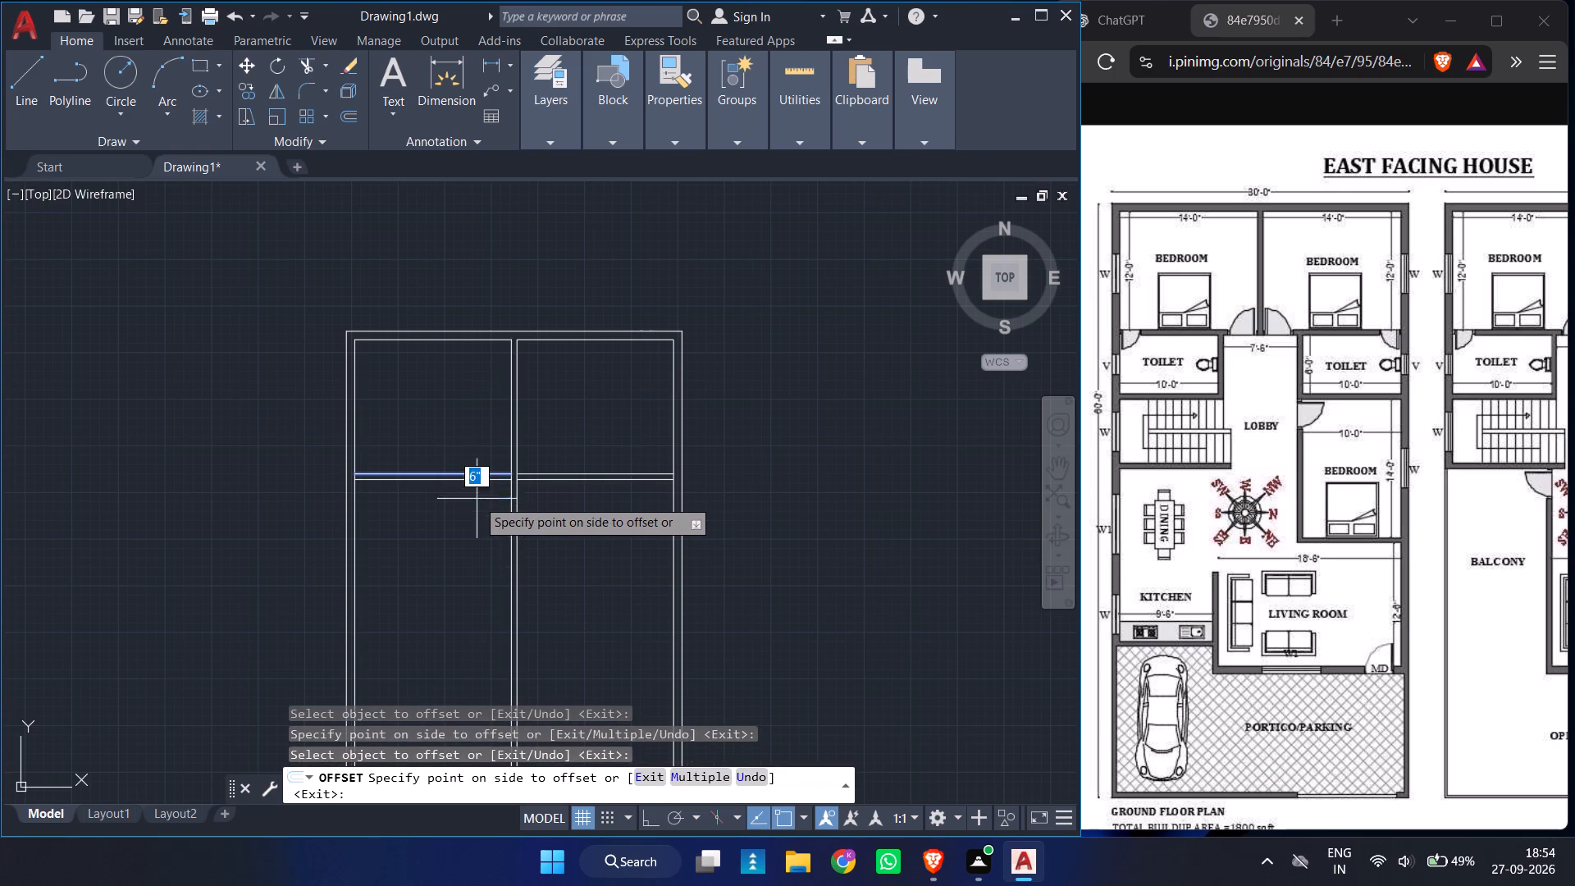
pyautogui.click(486, 539)
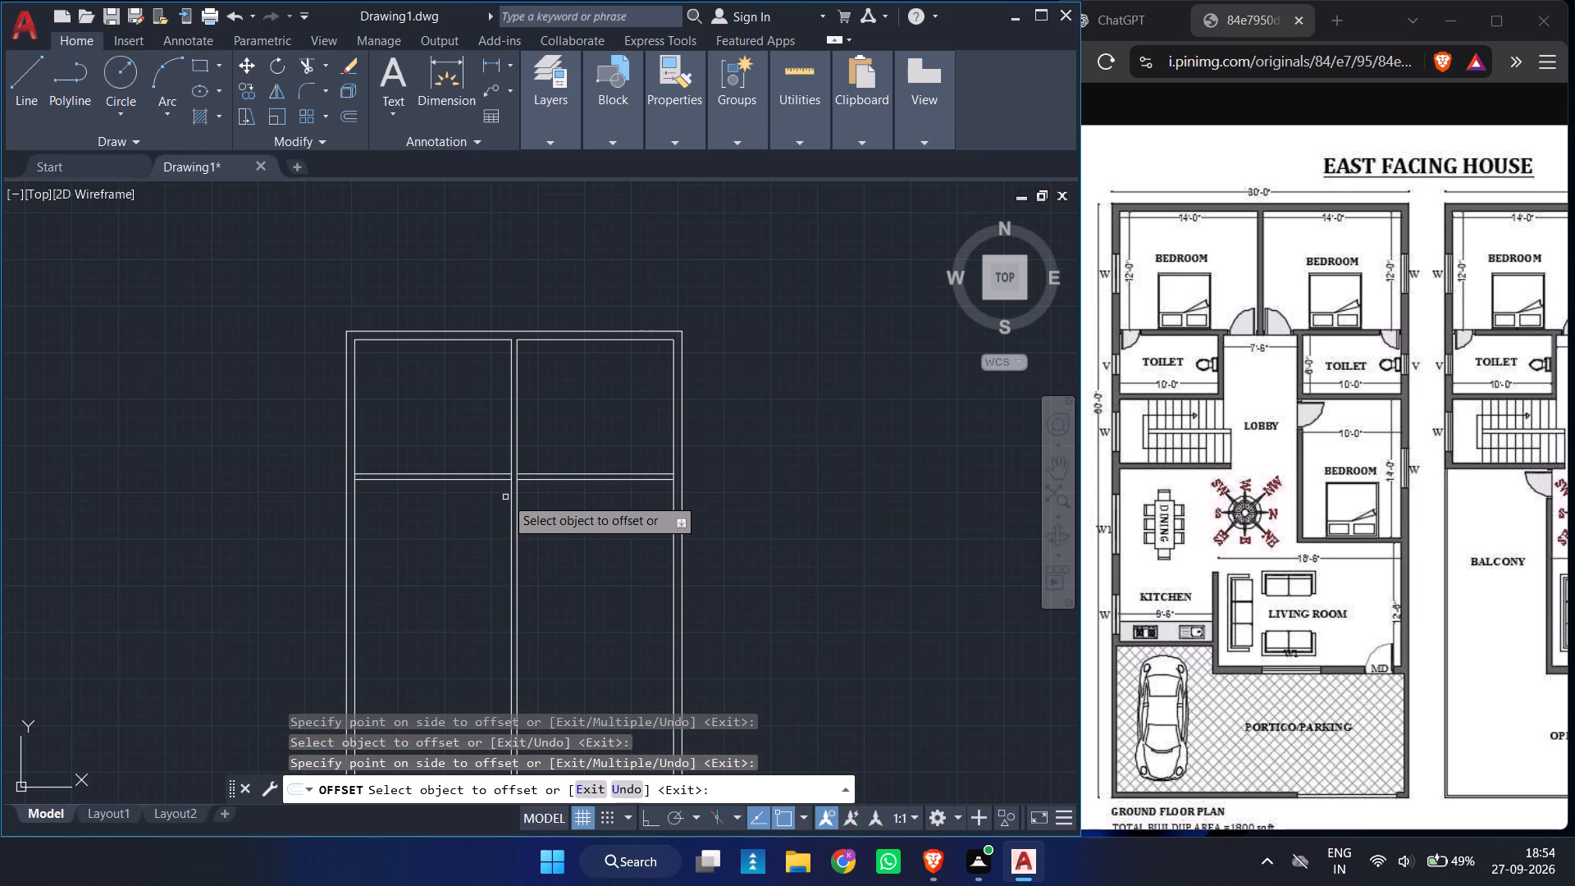
pyautogui.keyDown('ctrl'); pyautogui.scroll(2, 505, 497); pyautogui.keyUp('ctrl')
pyautogui.keyDown('ctrl'); pyautogui.scroll(-1, 505, 497); pyautogui.keyUp('ctrl')
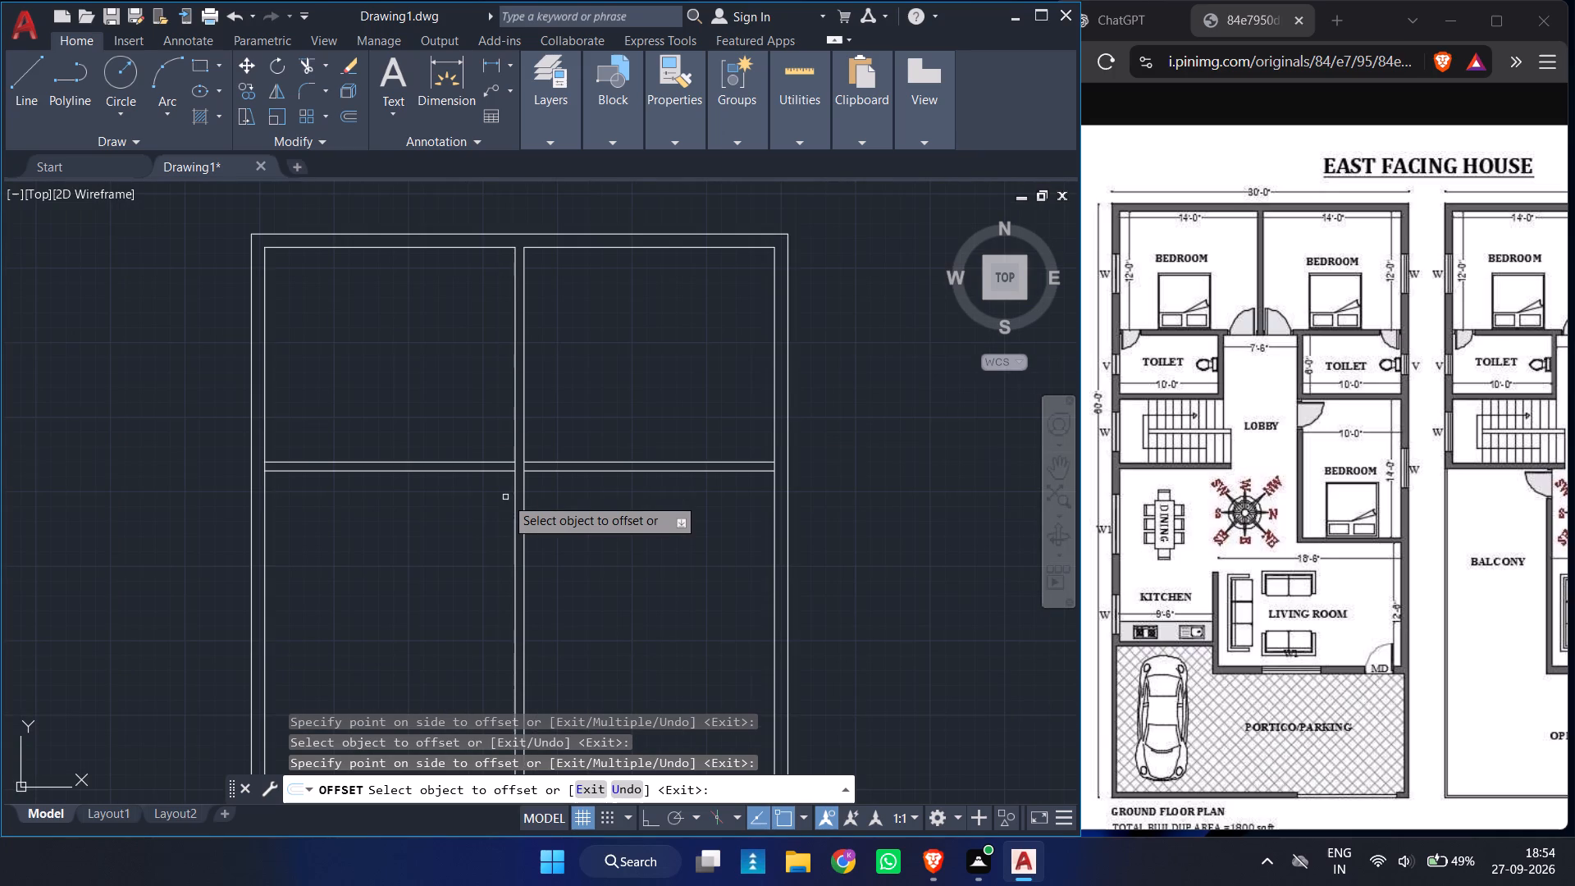
pyautogui.press('Escape')
# Extend the lower lines of the bedroom partition across the middle partition and out to the outer lines of both side walls.
pyautogui.write('EX')
pyautogui.press('v')
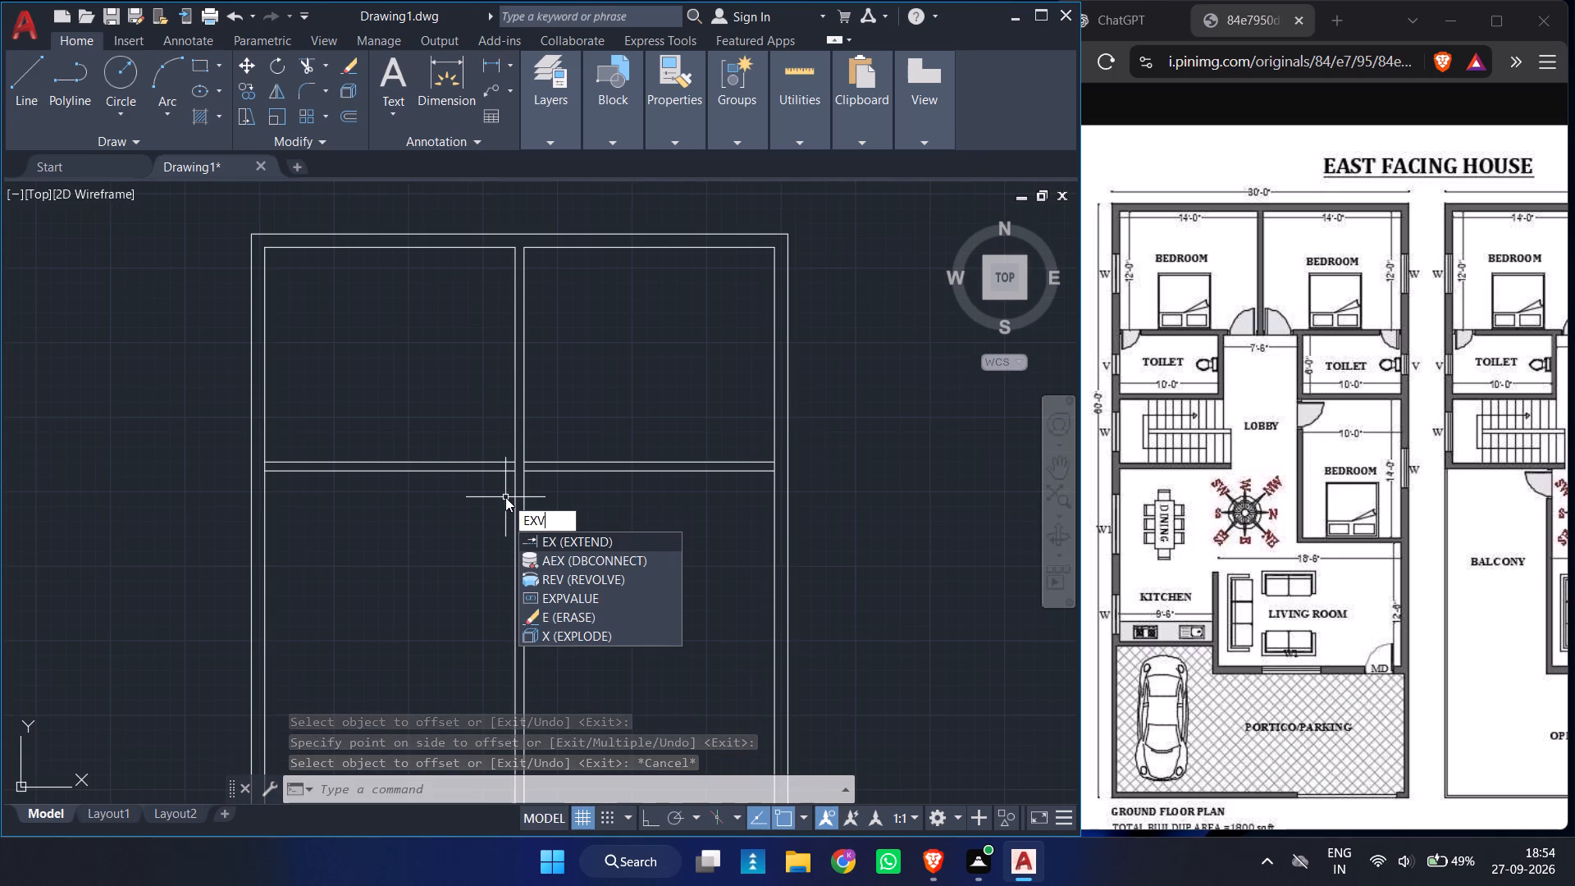
pyautogui.press('space')
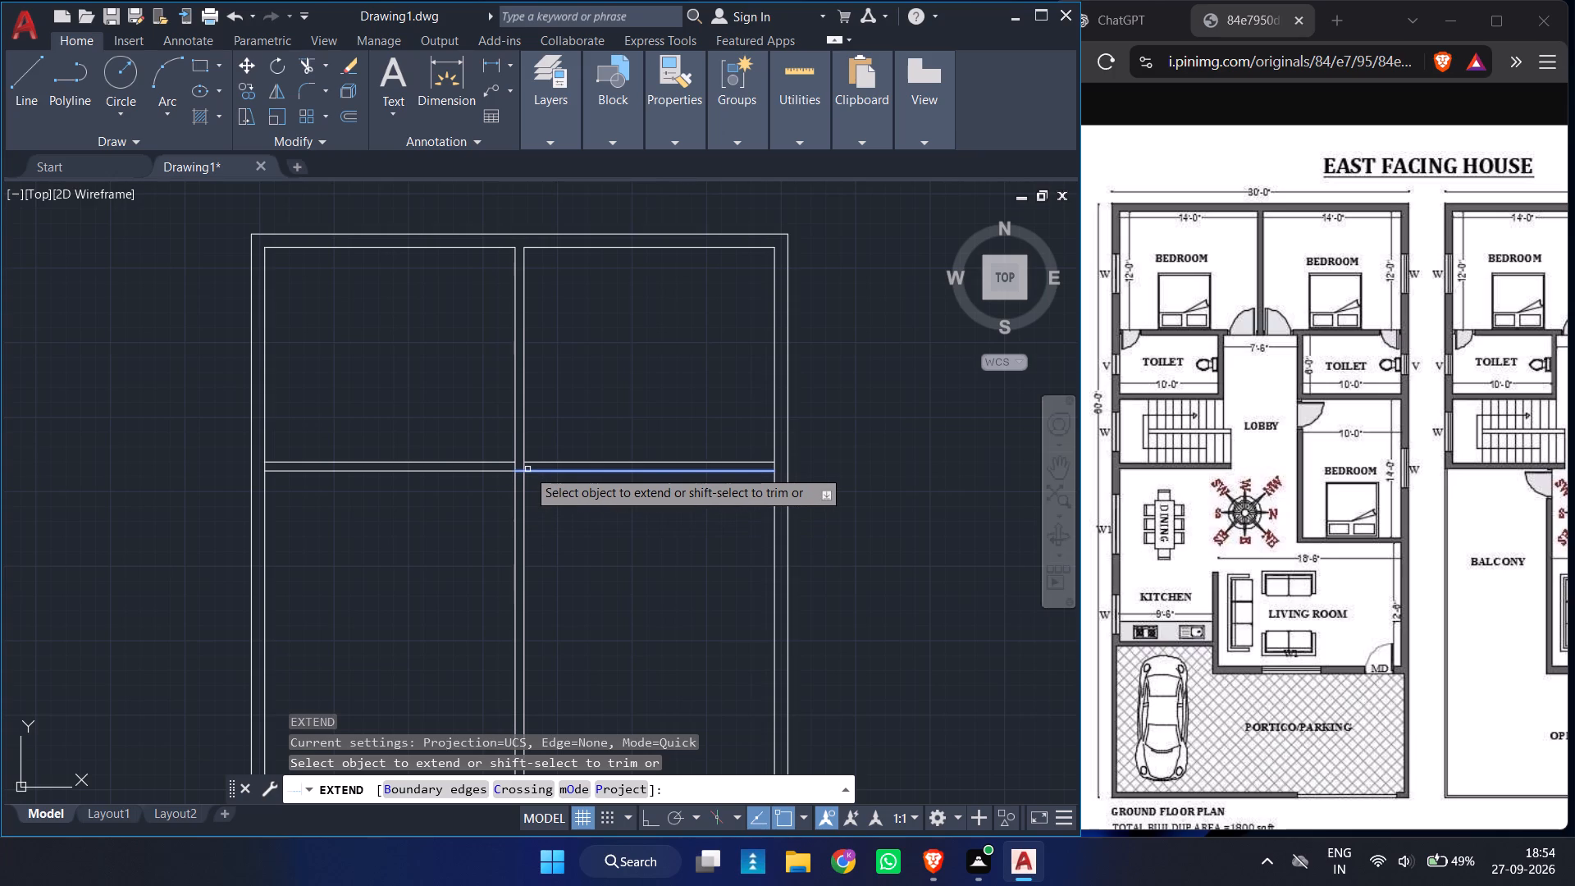
pyautogui.click(527, 469)
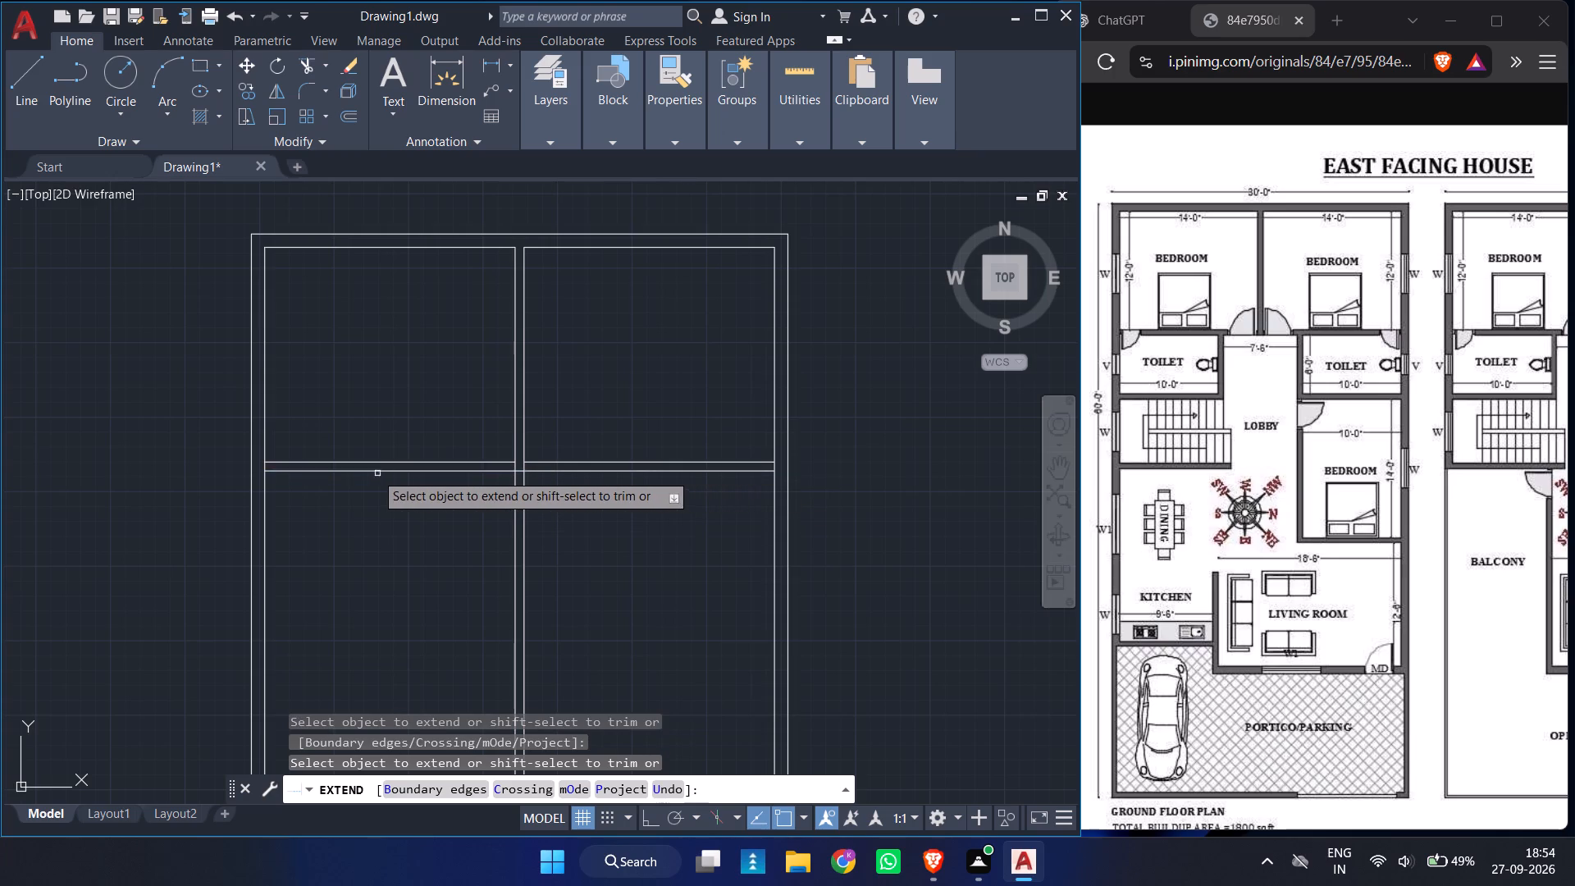
pyautogui.click(329, 470)
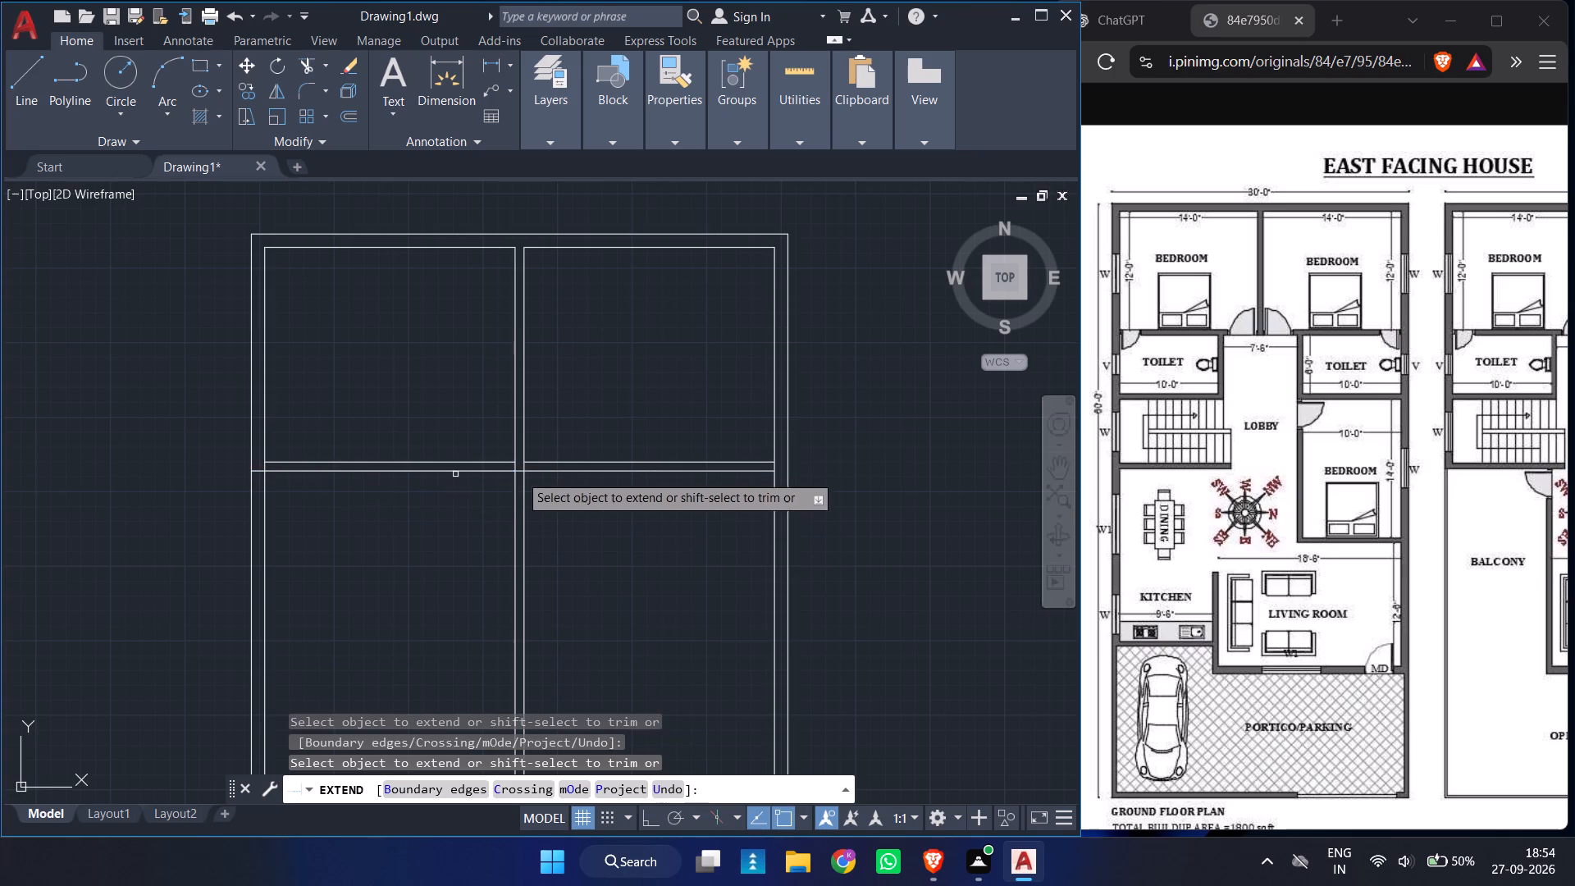
pyautogui.click(736, 472)
pyautogui.press('Escape')
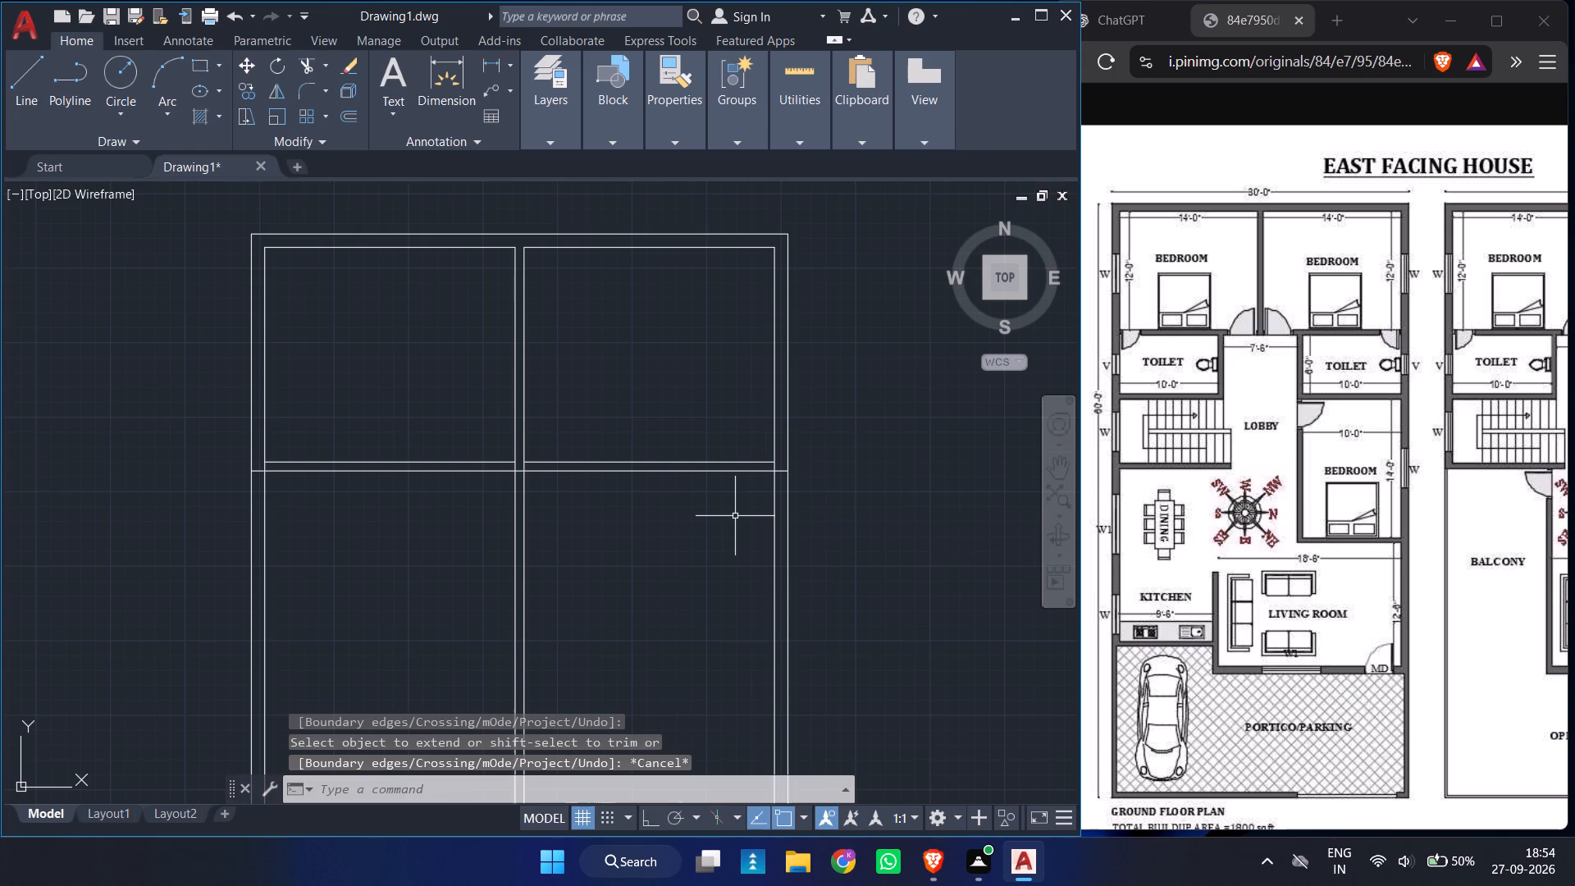
# Trim the wall lines crossing the bedroom partition, the middle partition lines below it, and the partition stubs inside both side walls.
pyautogui.write('TR')
pyautogui.press('space')
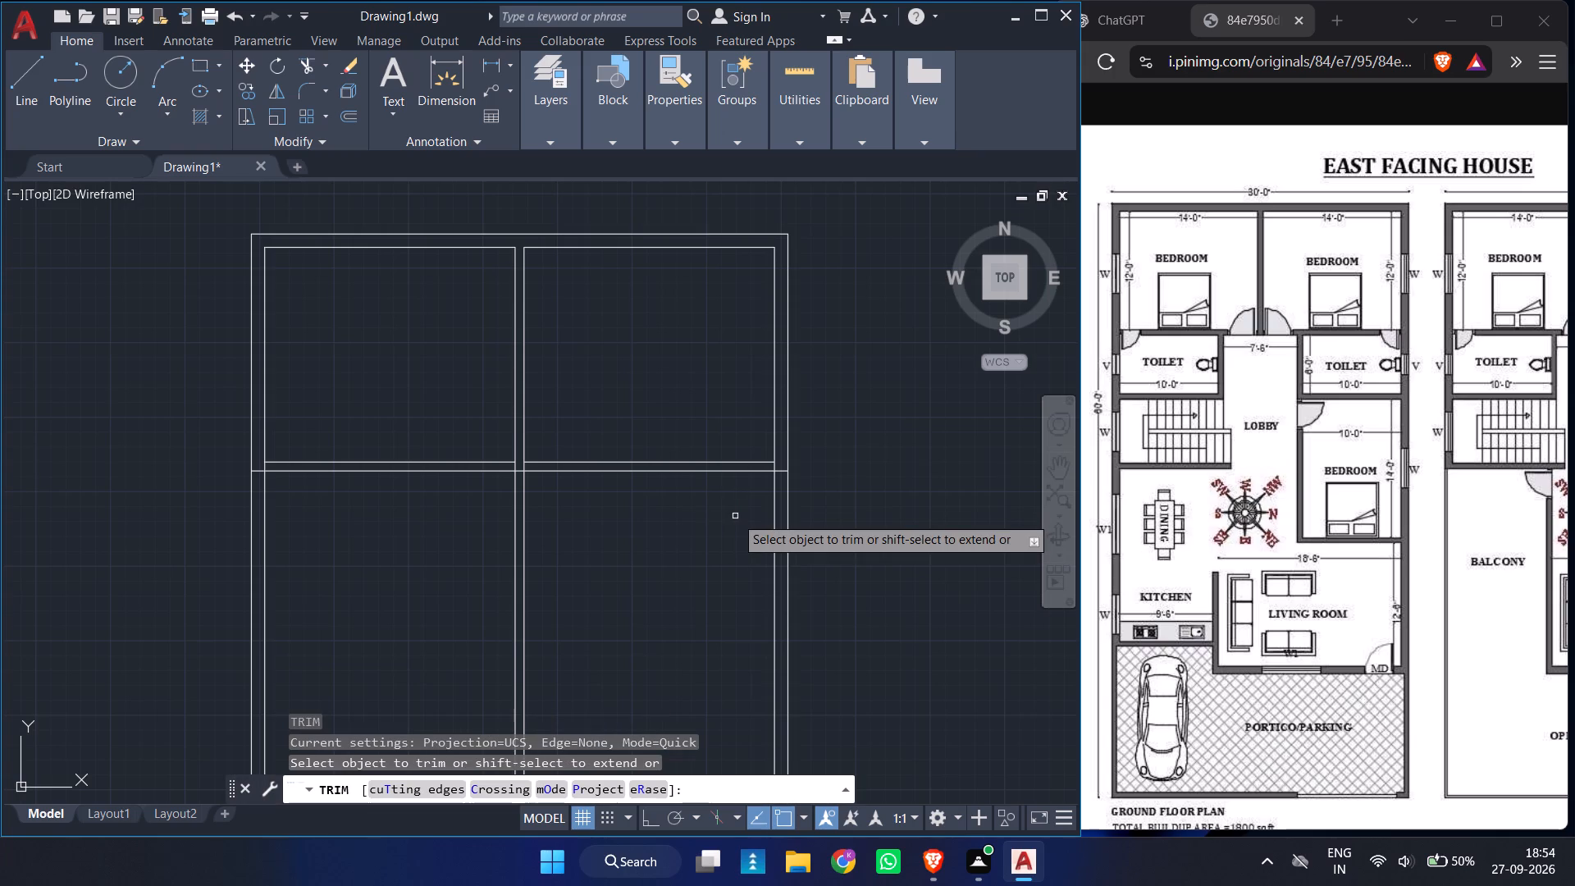
pyautogui.click(773, 468)
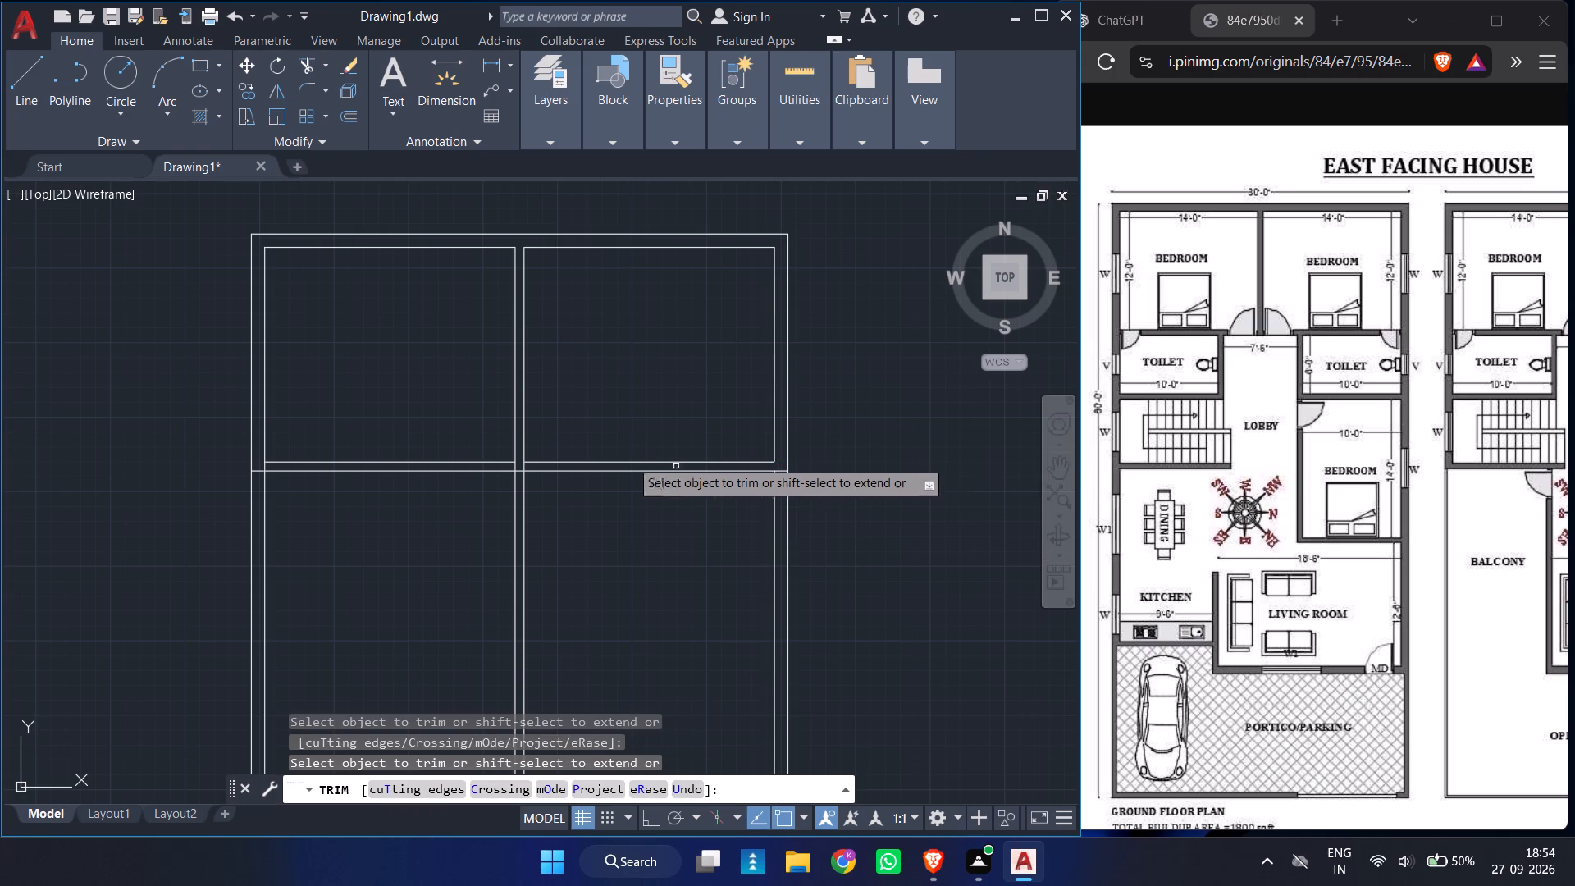
pyautogui.click(515, 467)
pyautogui.click(525, 468)
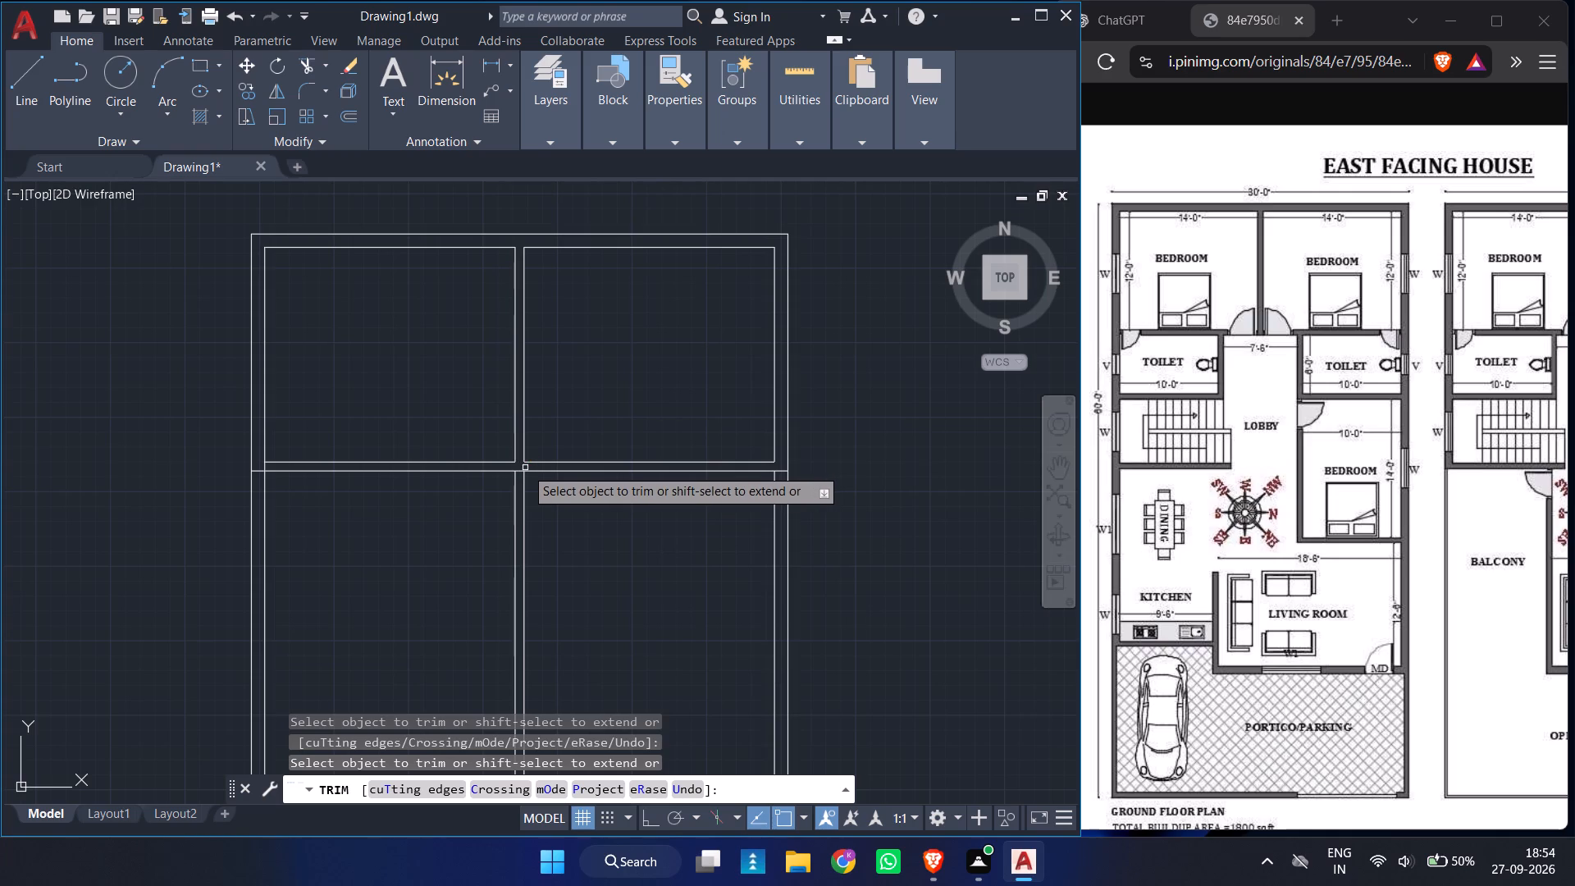
pyautogui.click(262, 468)
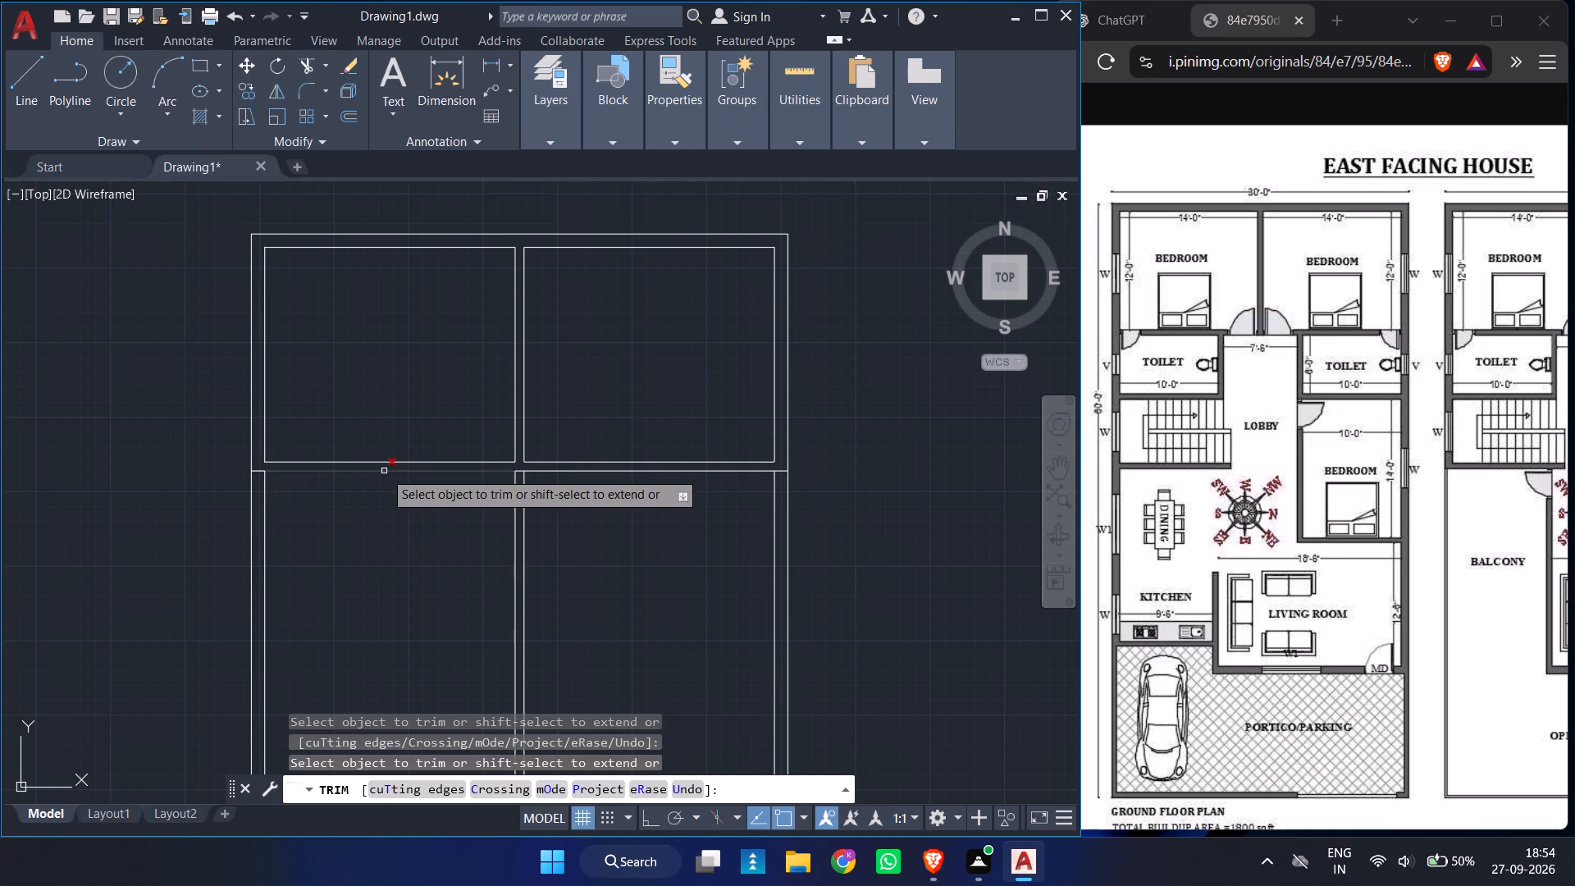
pyautogui.click(514, 557)
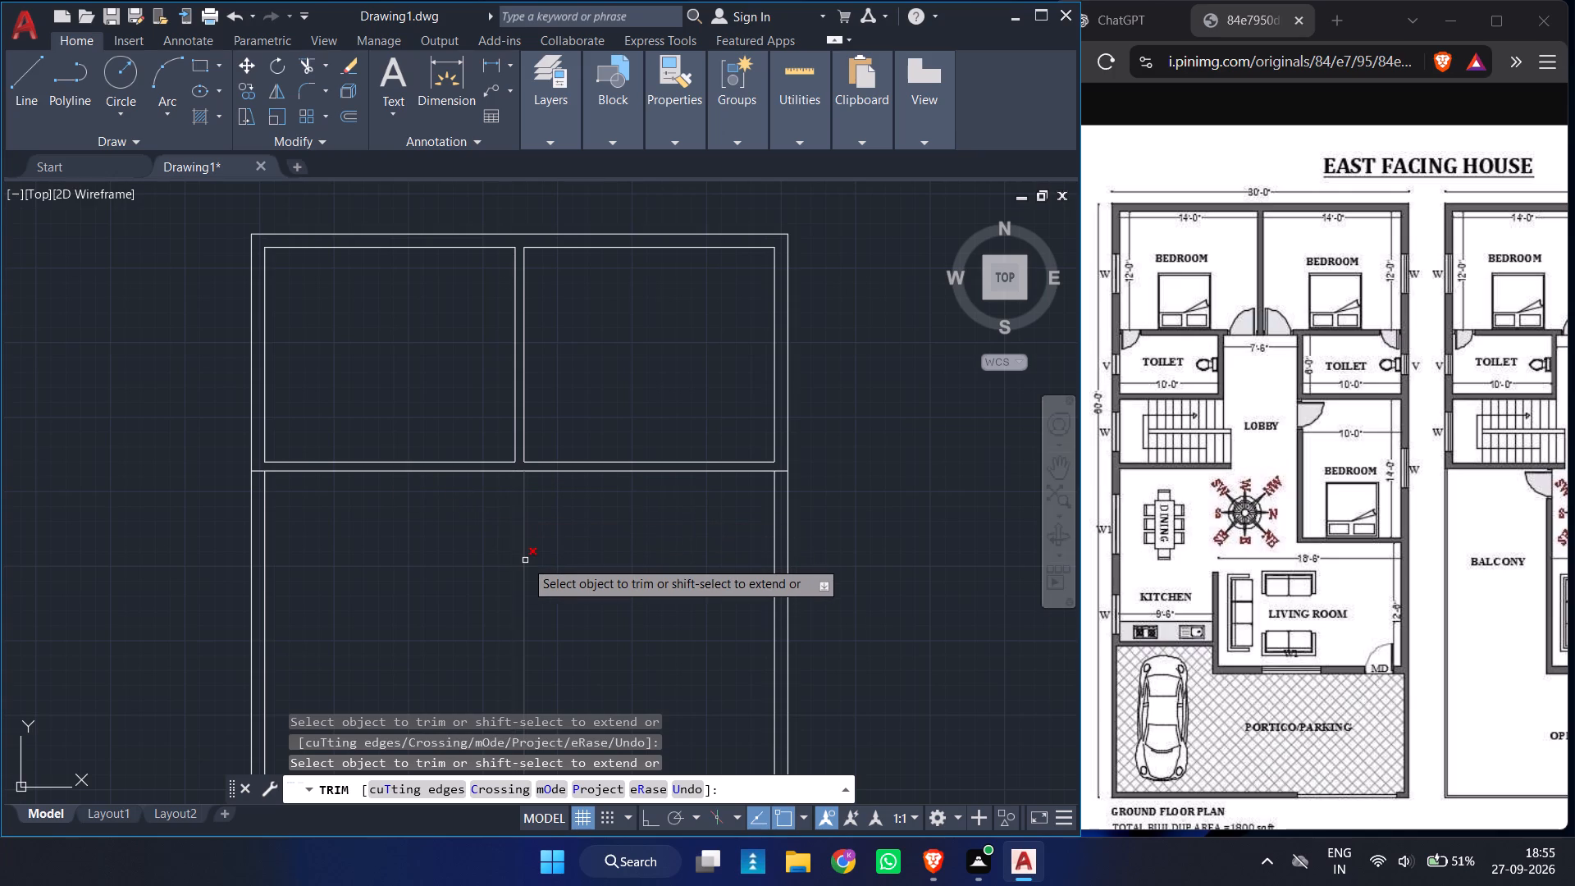
pyautogui.click(525, 560)
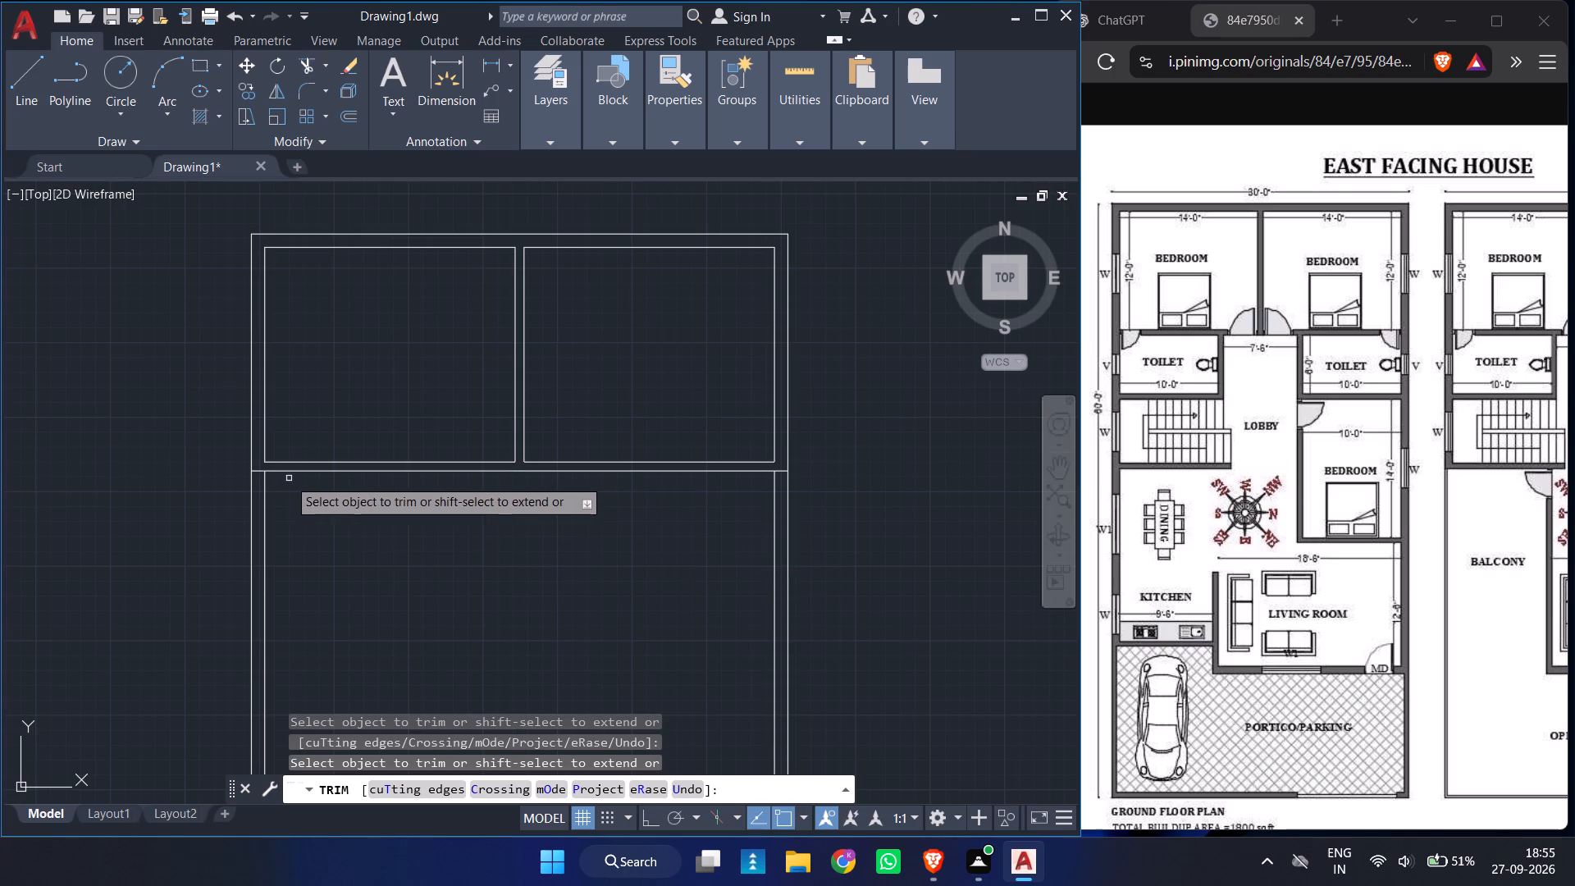
pyautogui.click(257, 472)
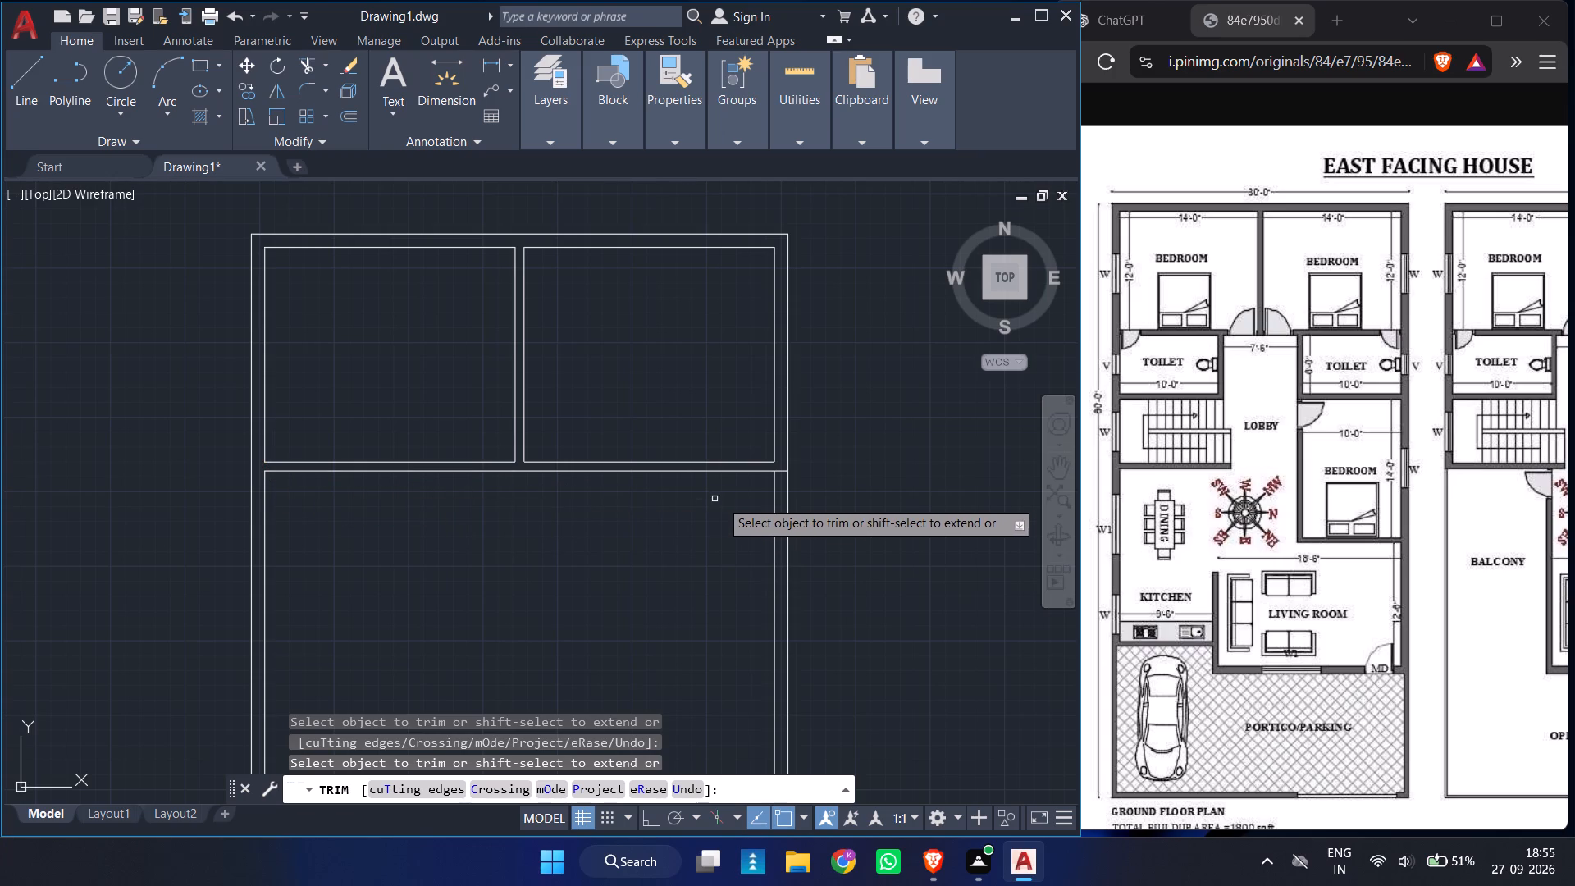
pyautogui.click(783, 473)
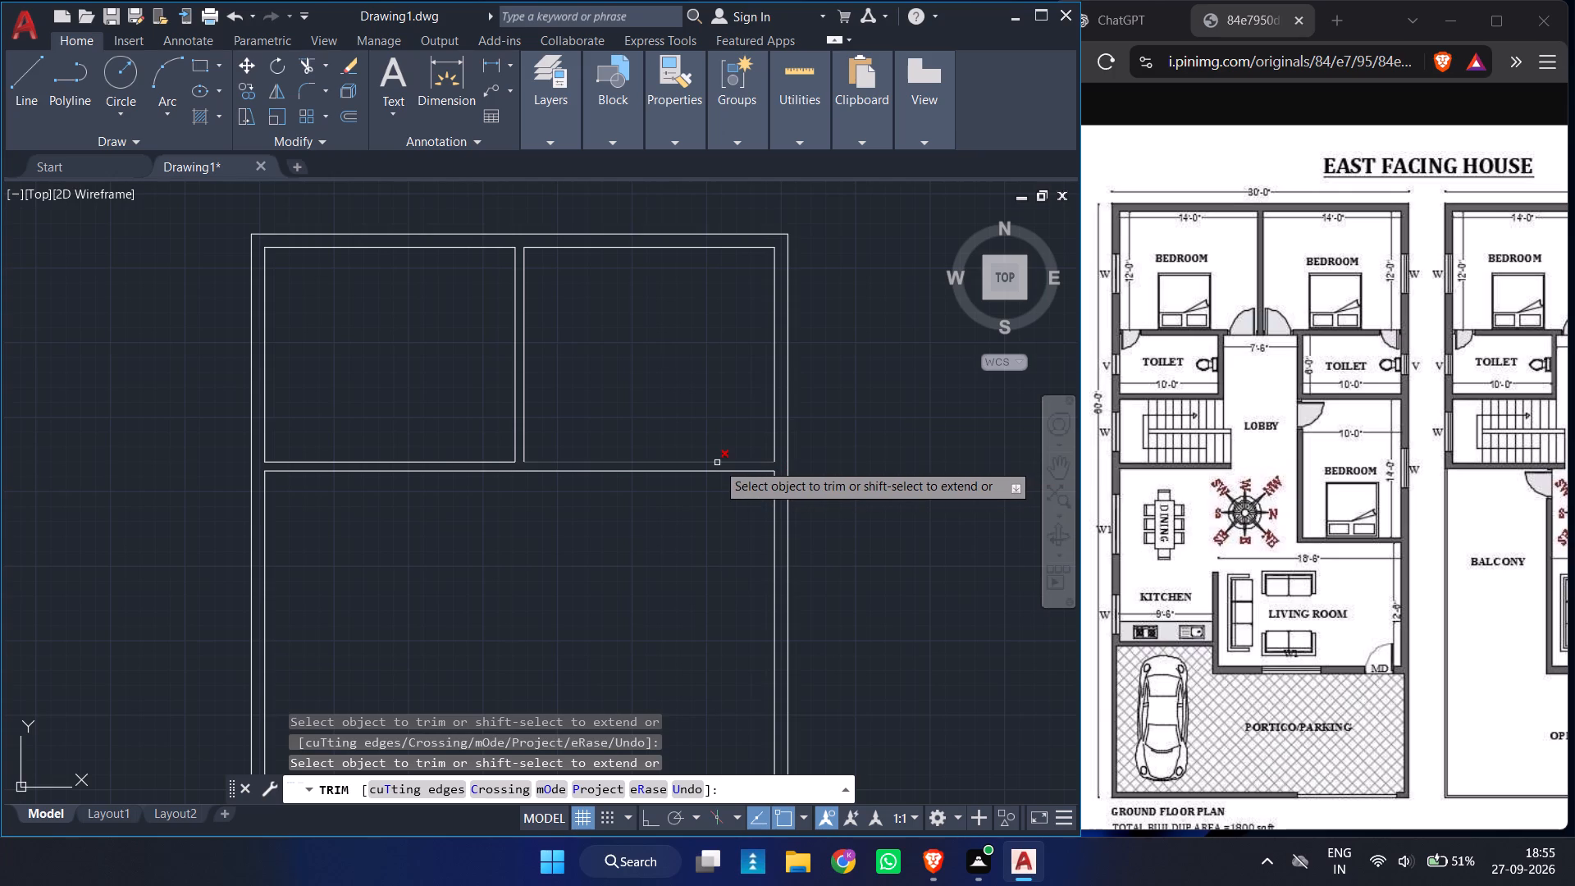
pyautogui.press('Escape')
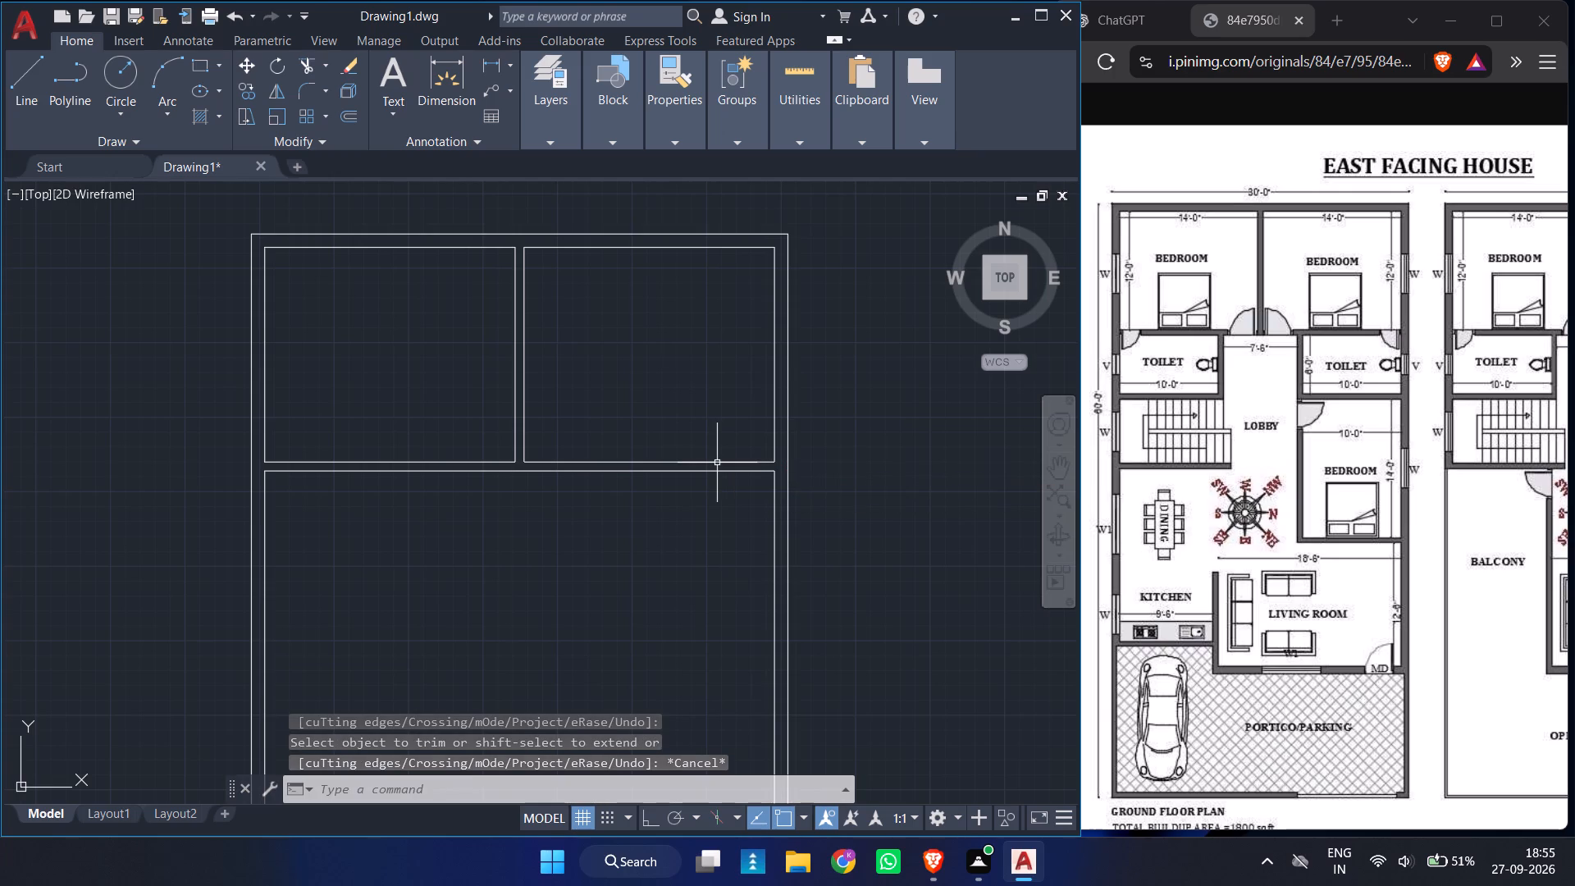
# Offset the lower lines of the partition below both upper bedrooms 6' downward for the toilet depth.
pyautogui.press('o')
pyautogui.press('Return')
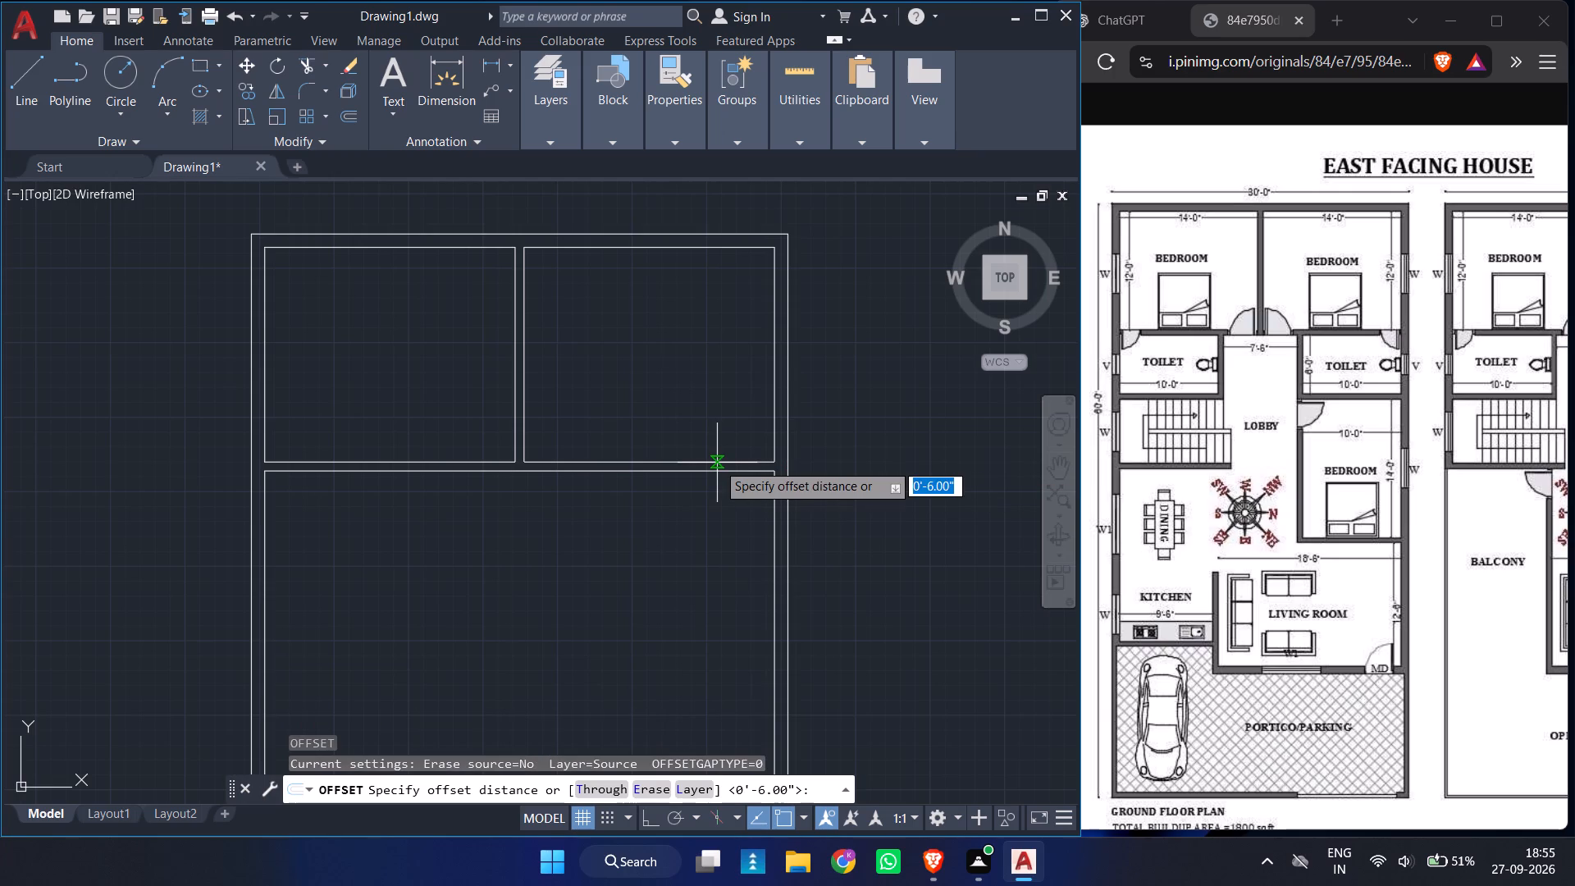
pyautogui.write("6'")
pyautogui.press('Return')
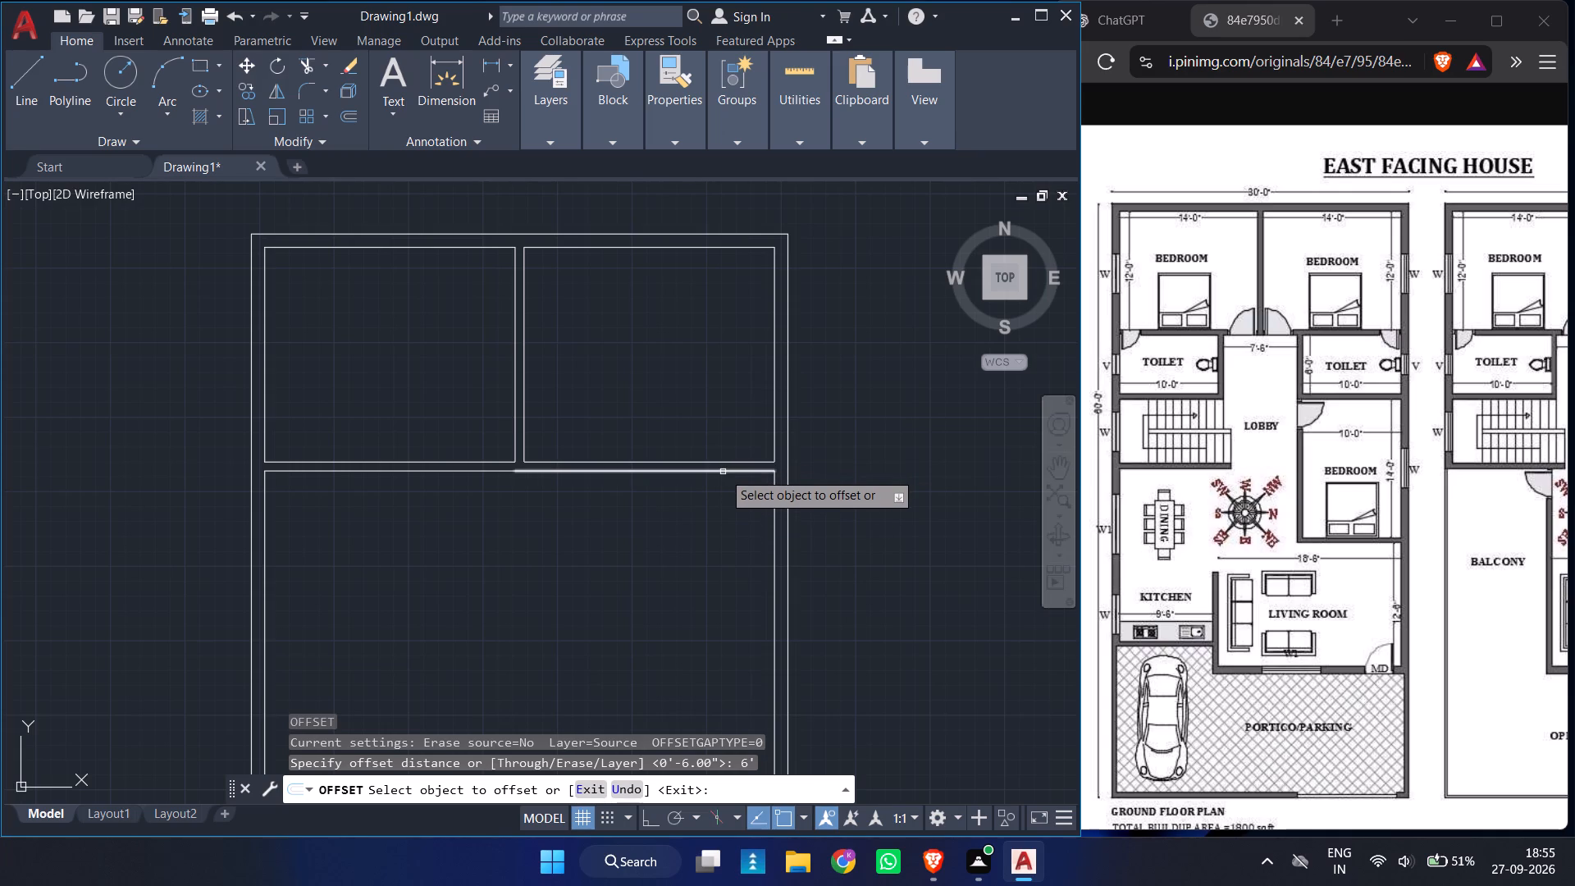
pyautogui.click(723, 472)
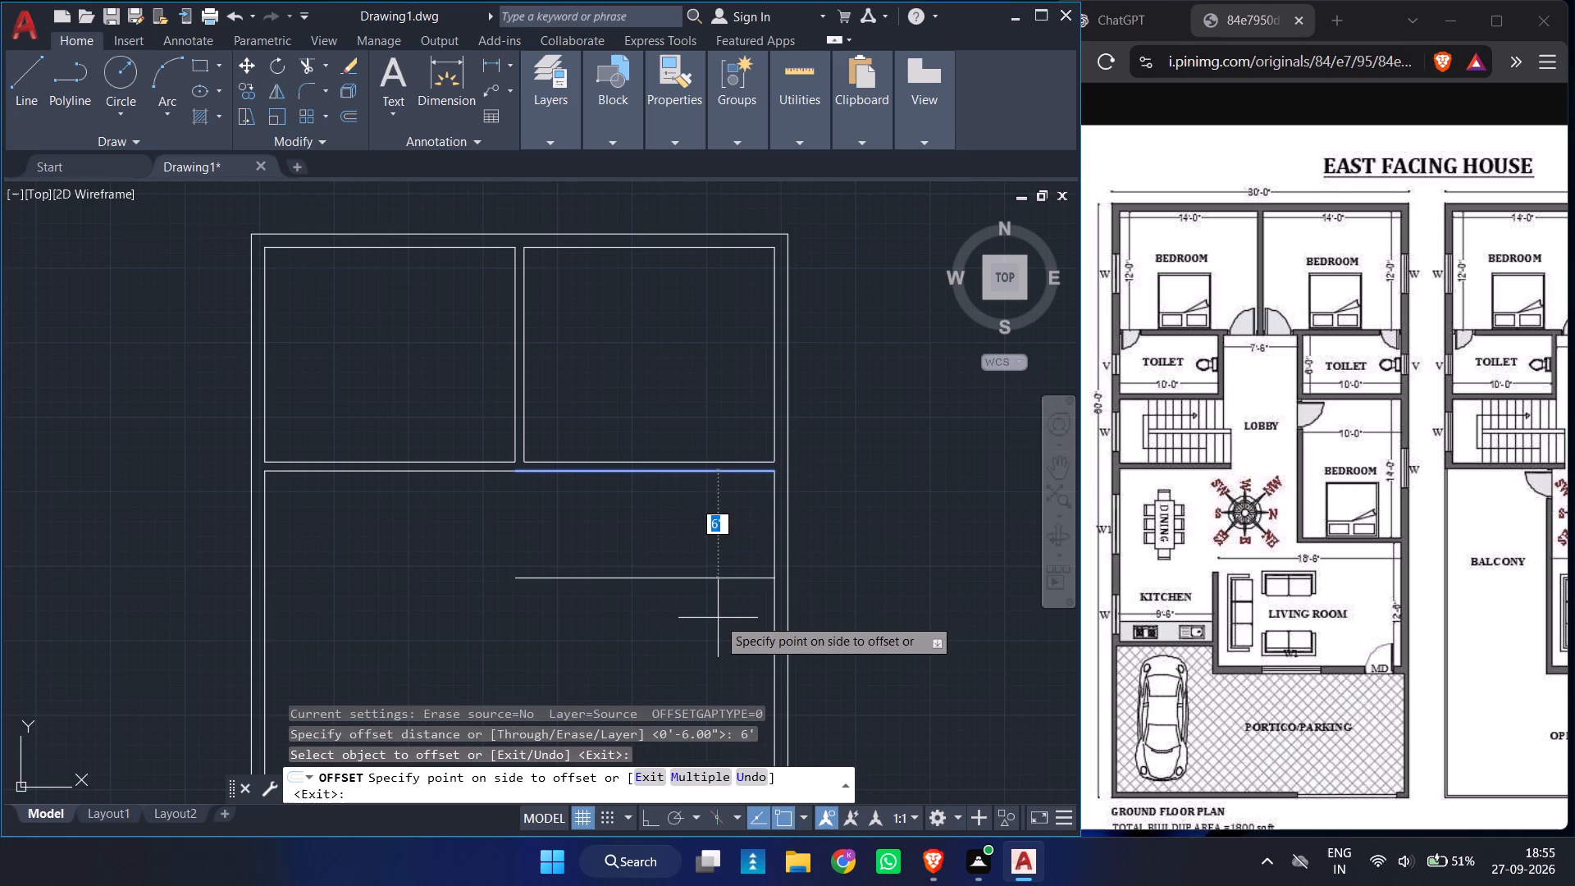
pyautogui.click(718, 618)
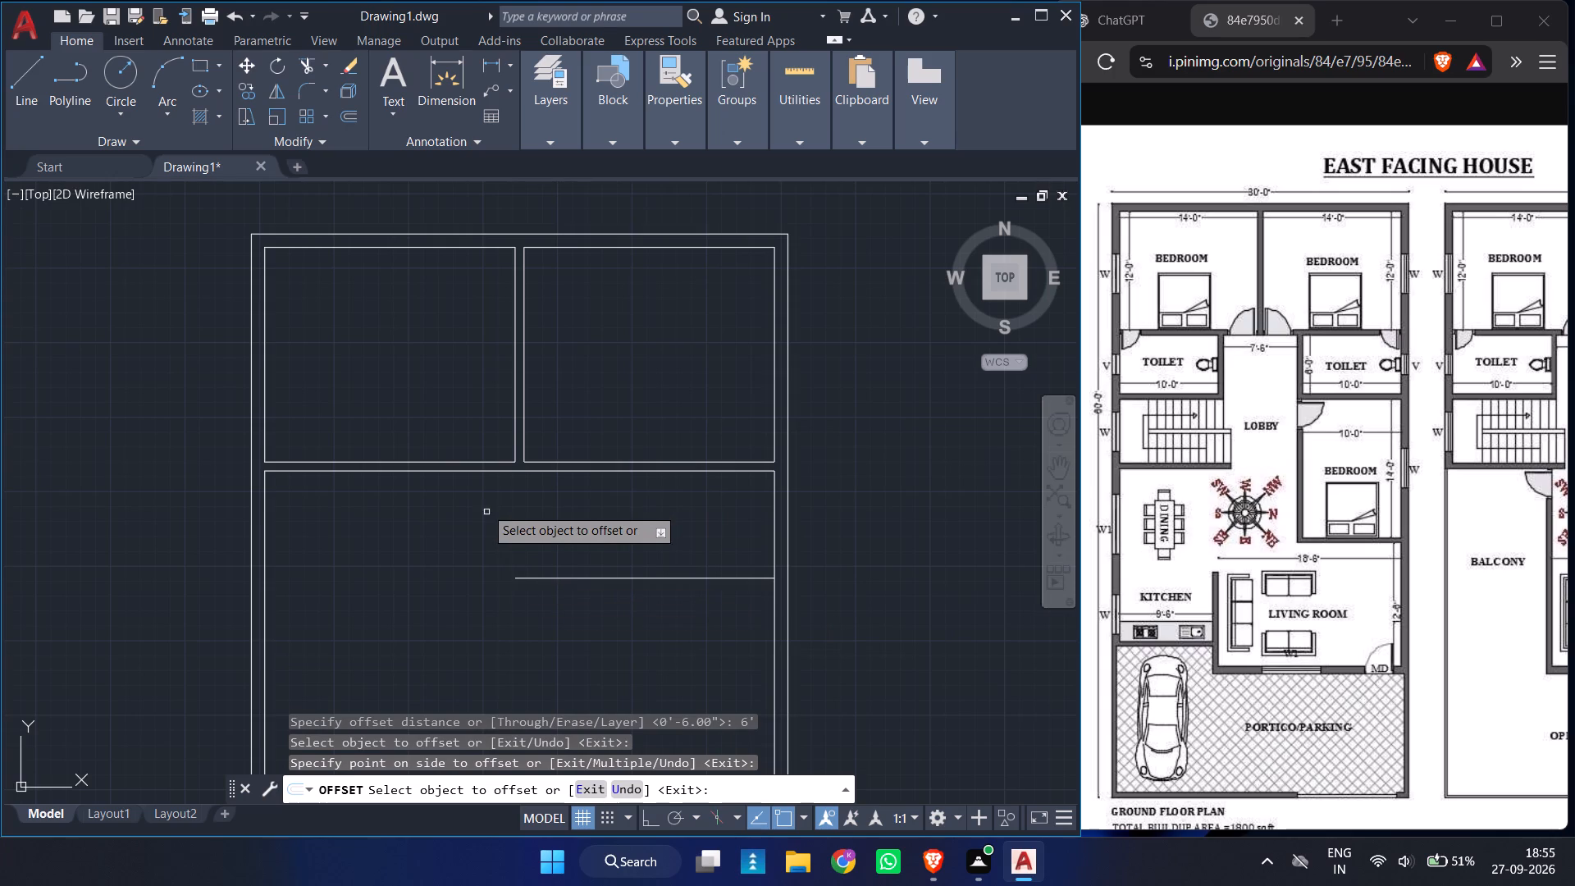
pyautogui.click(483, 473)
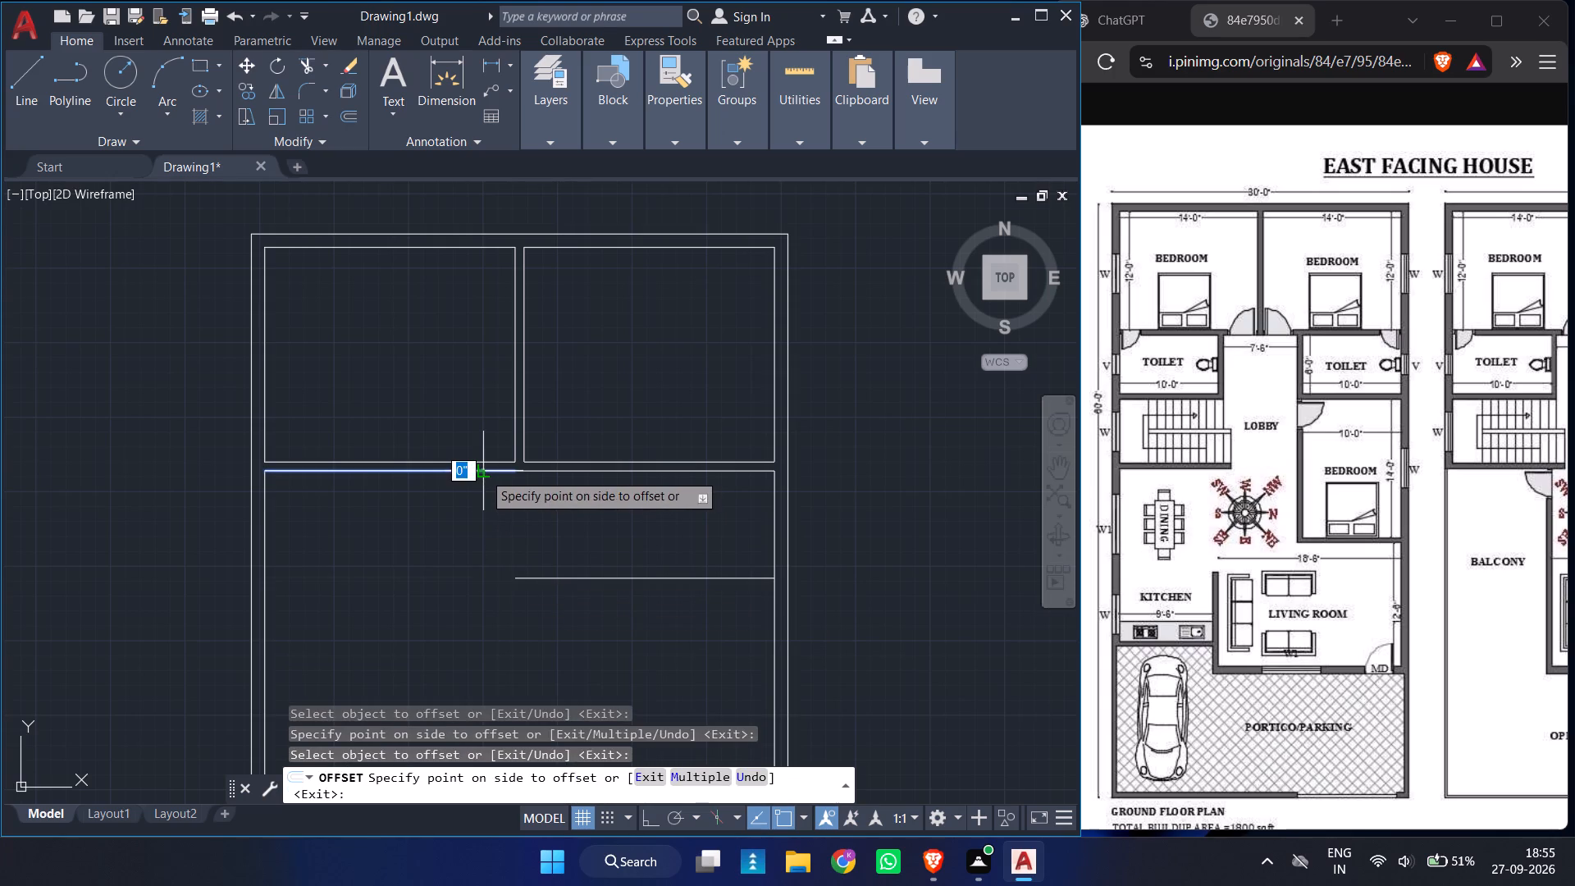
pyautogui.click(476, 600)
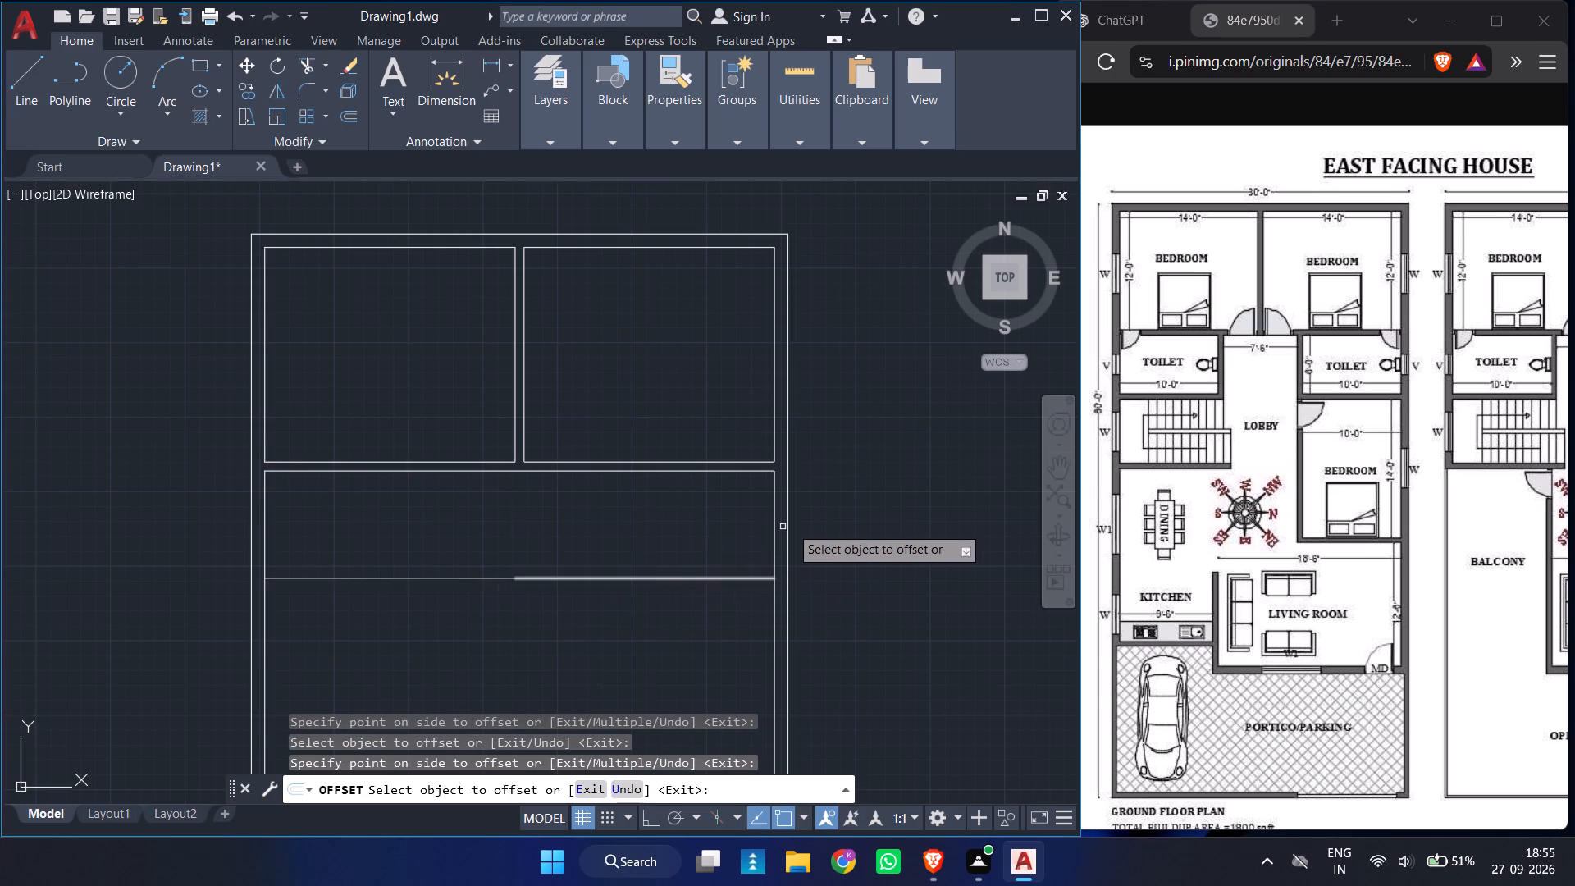
# Offset the inner lines of both side walls 10' inward for the toilet widths.
pyautogui.click(775, 526)
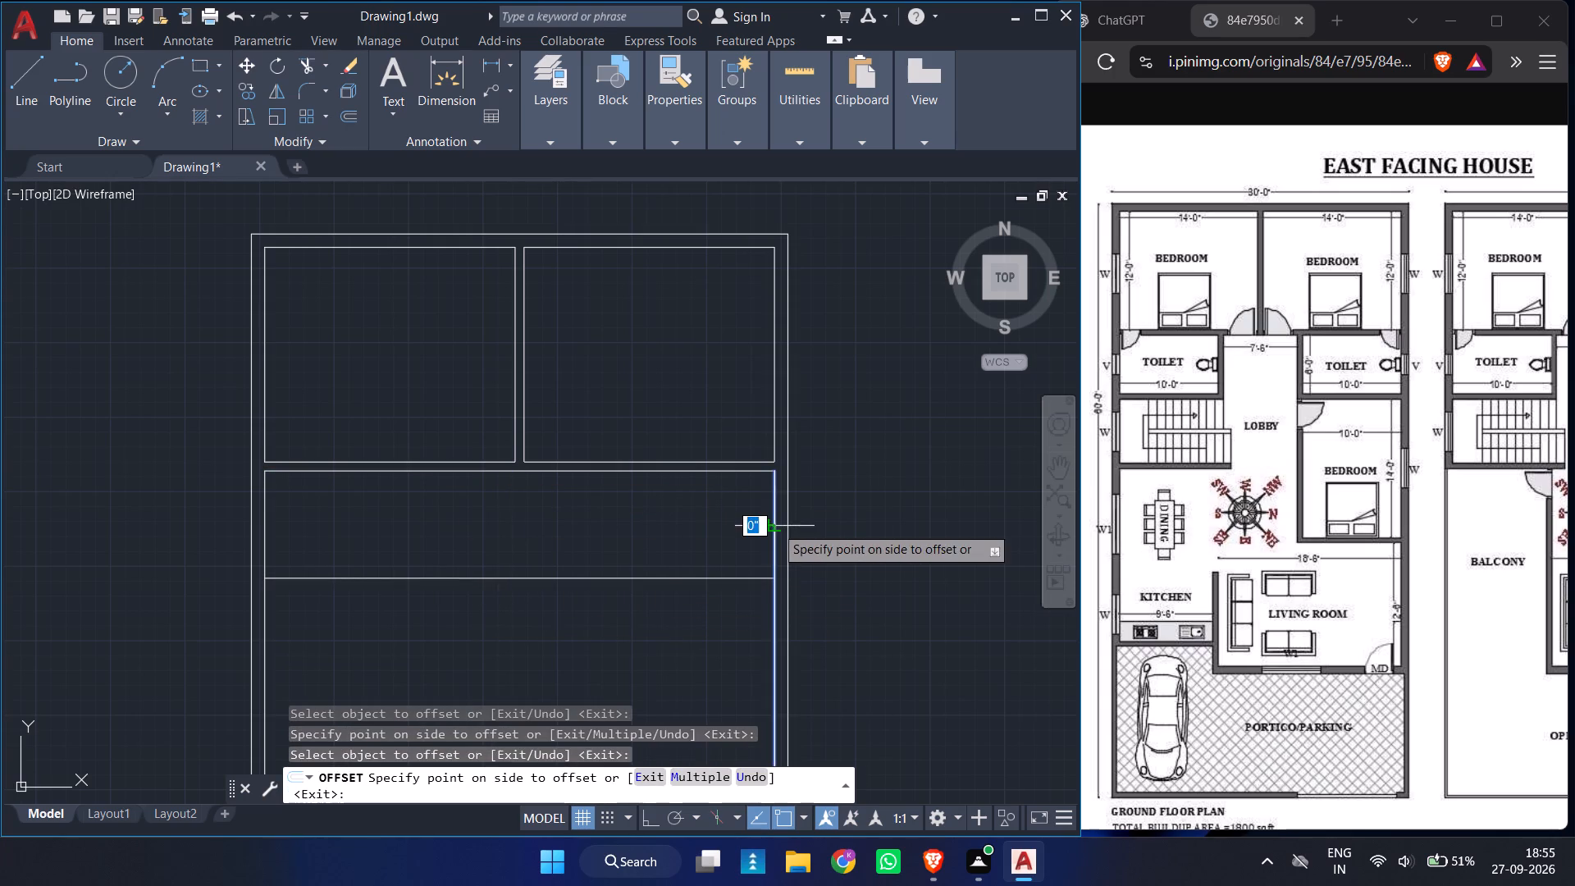
pyautogui.write("10'")
pyautogui.press('Return')
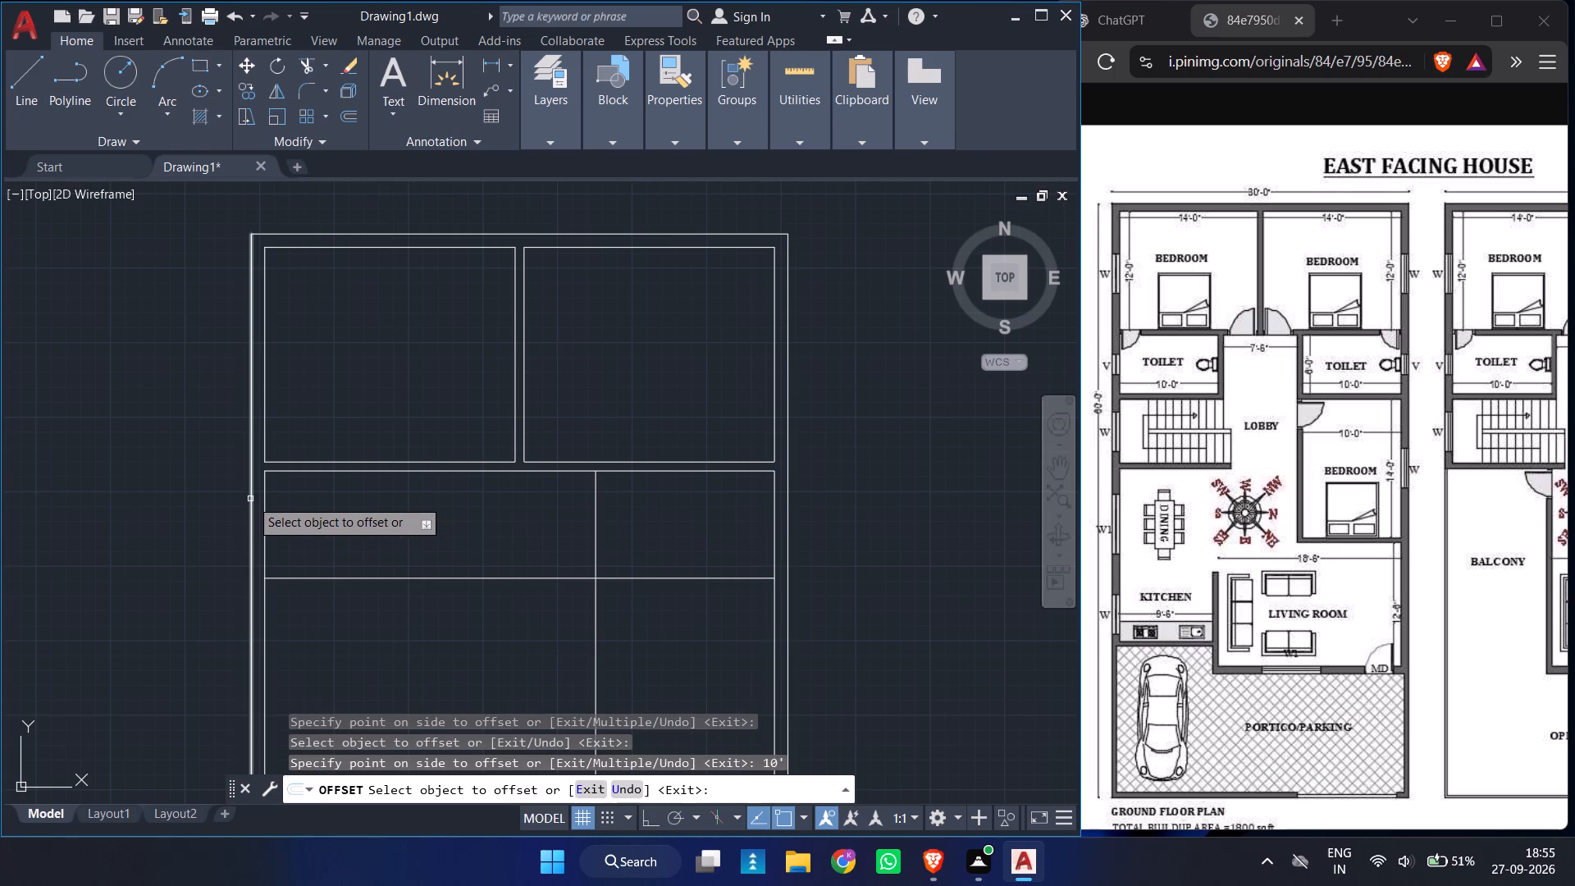
pyautogui.click(266, 501)
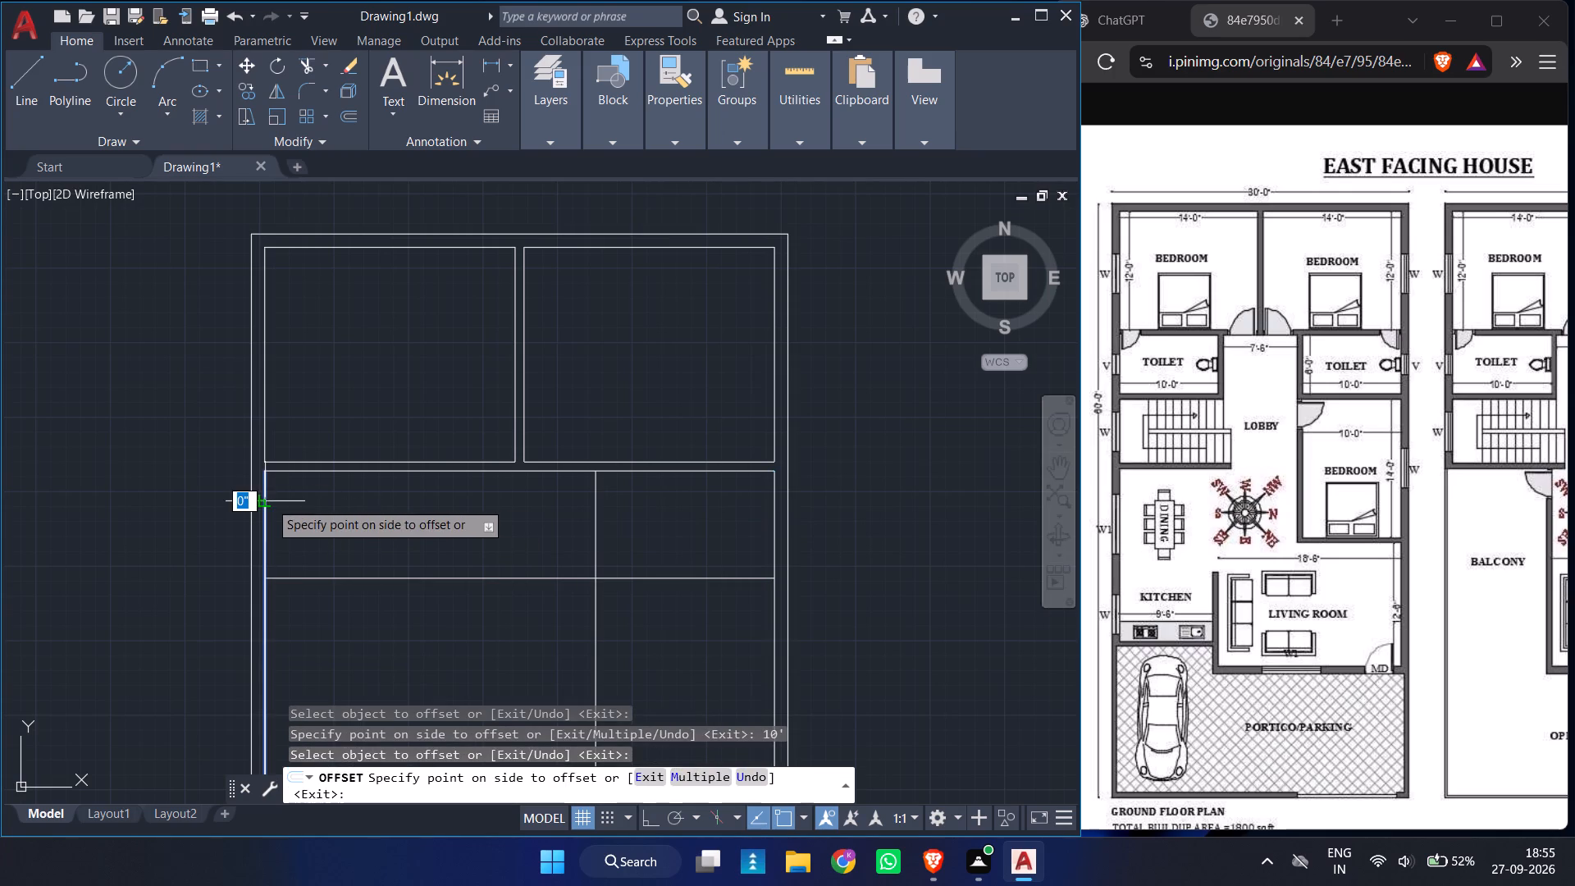
pyautogui.write("10'")
pyautogui.press('Return')
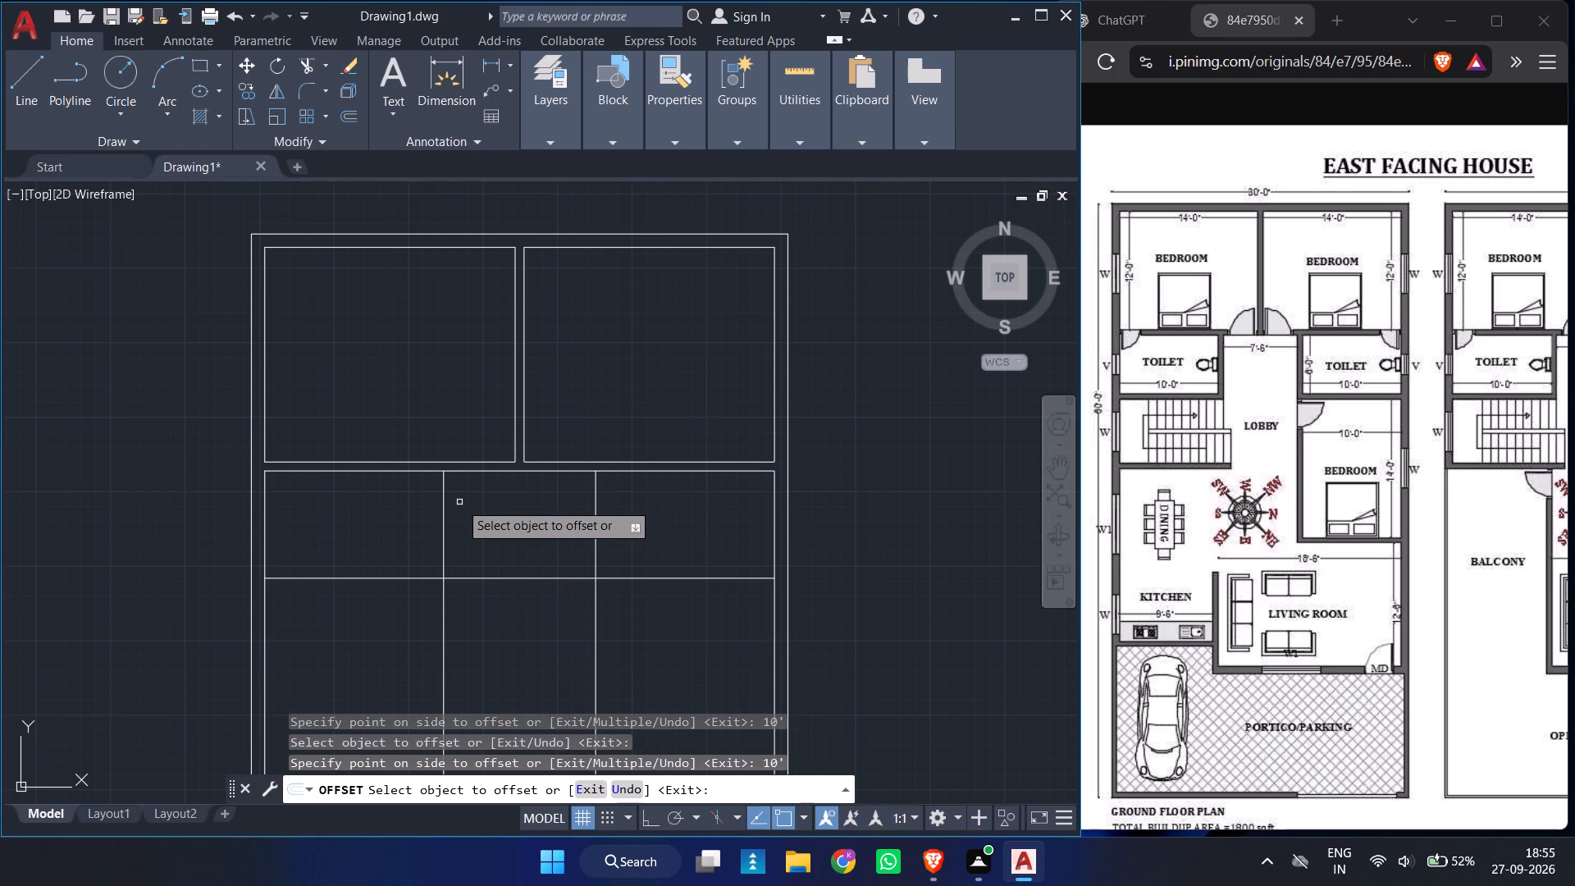
pyautogui.press('Escape')
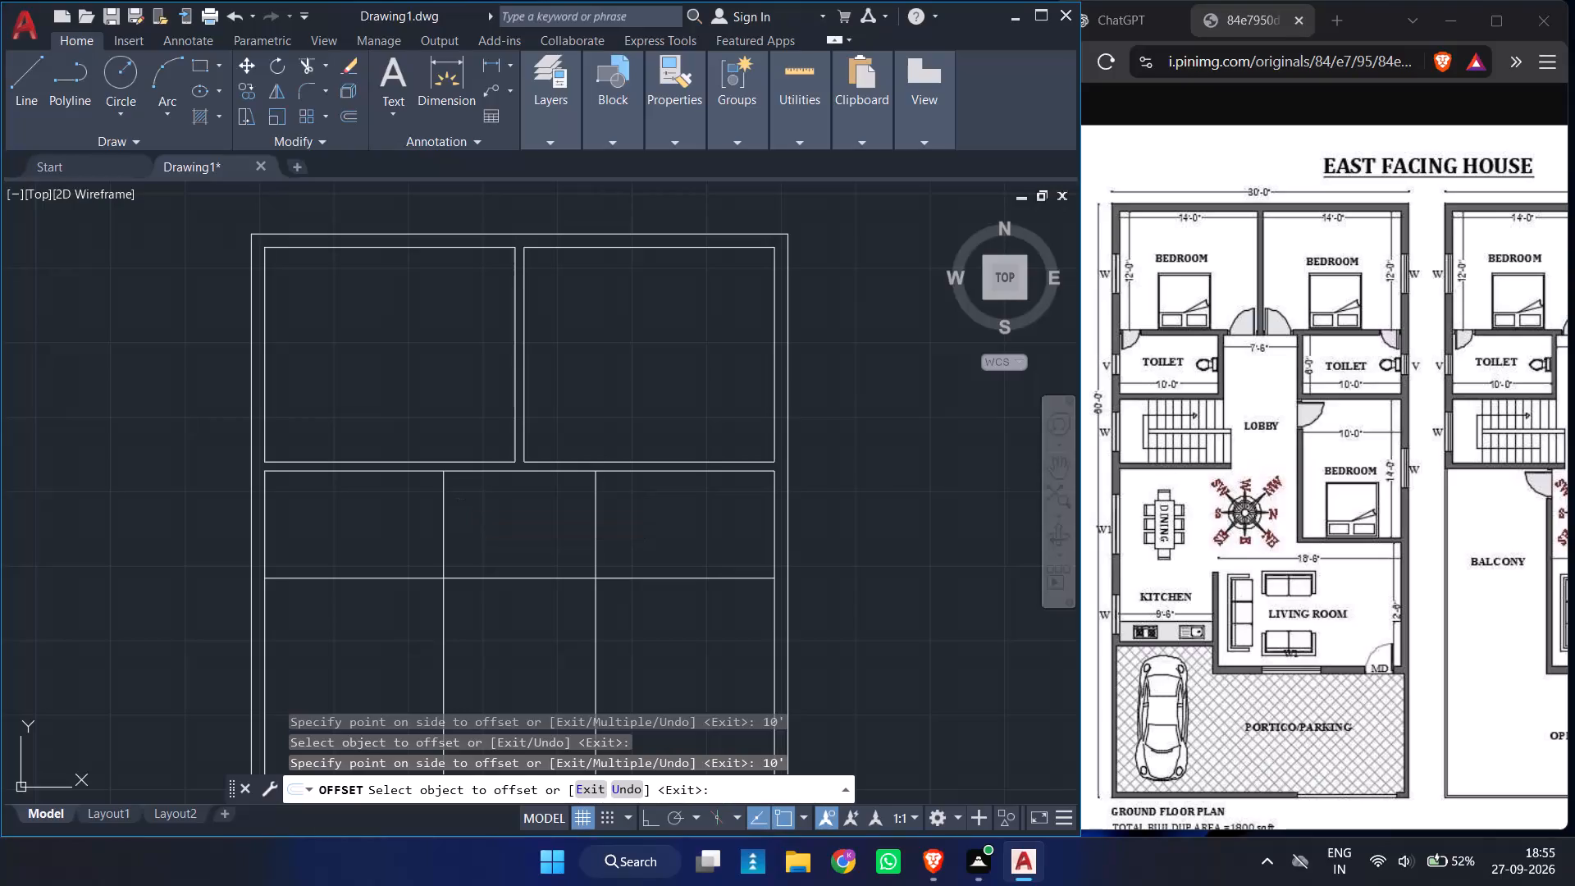
# Trim the 6' offset lines across the lobby and the 10' offset lines below them, leaving the two toilet rectangles.
pyautogui.press('t')
pyautogui.write('R')
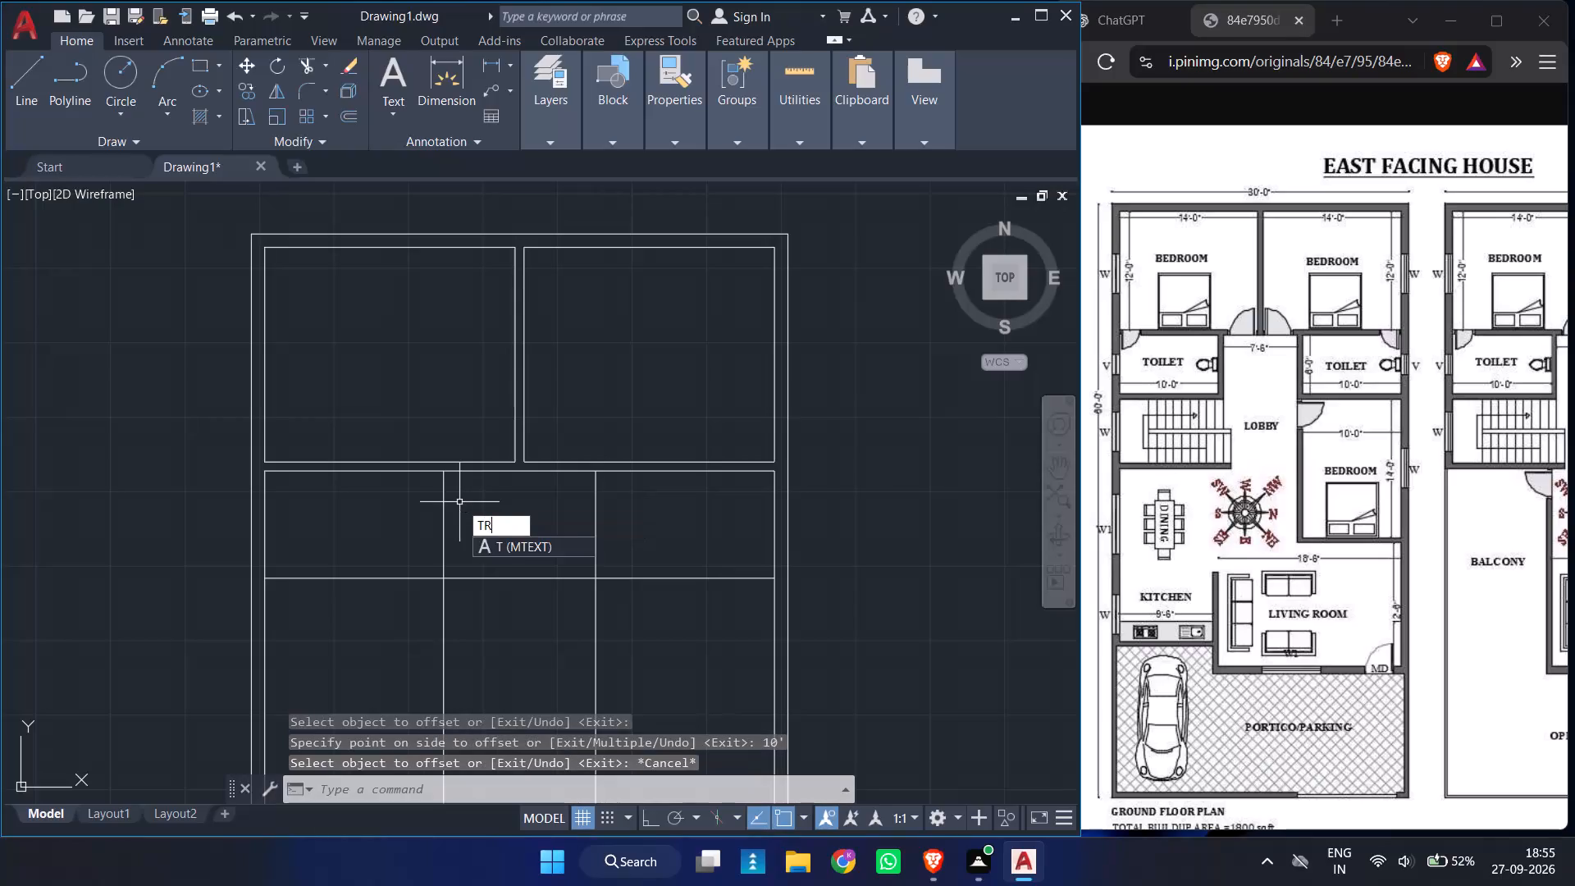
pyautogui.press('space')
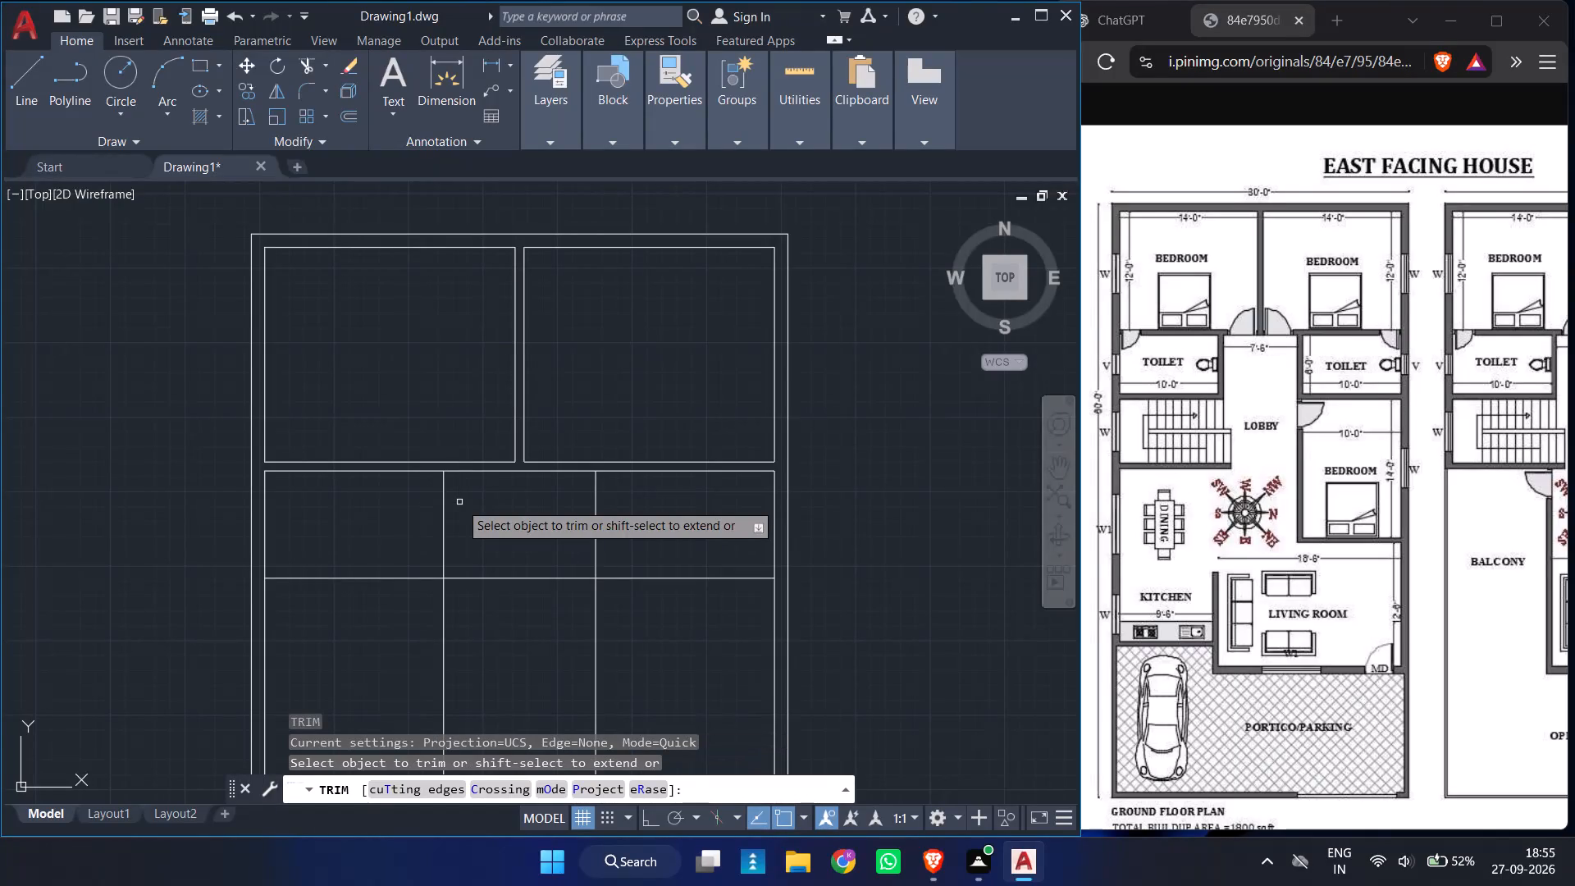
pyautogui.click(535, 580)
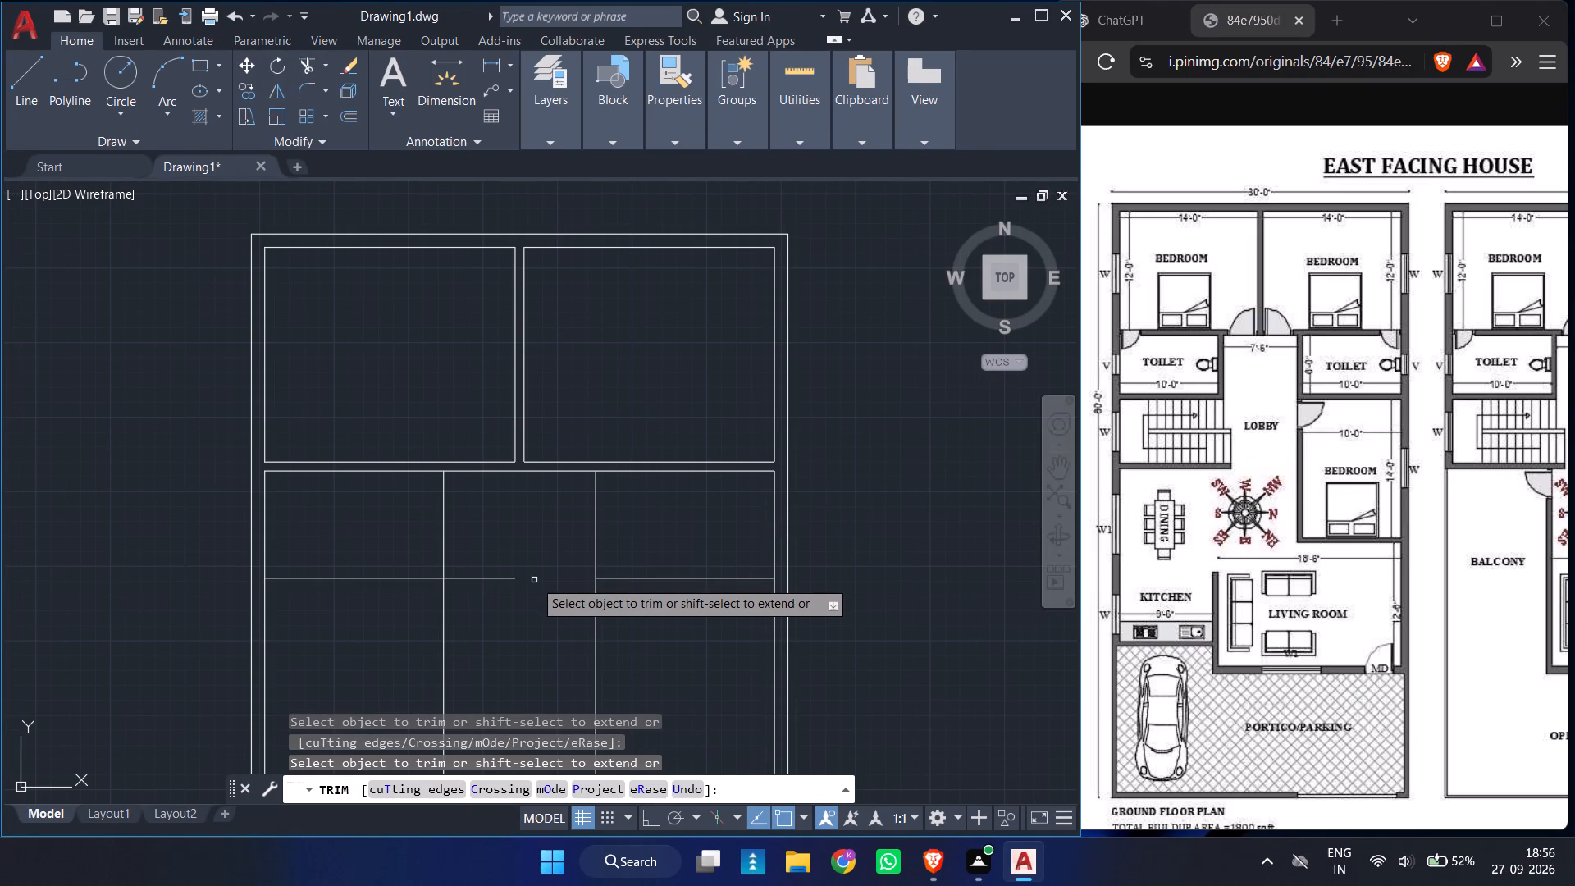
pyautogui.click(506, 578)
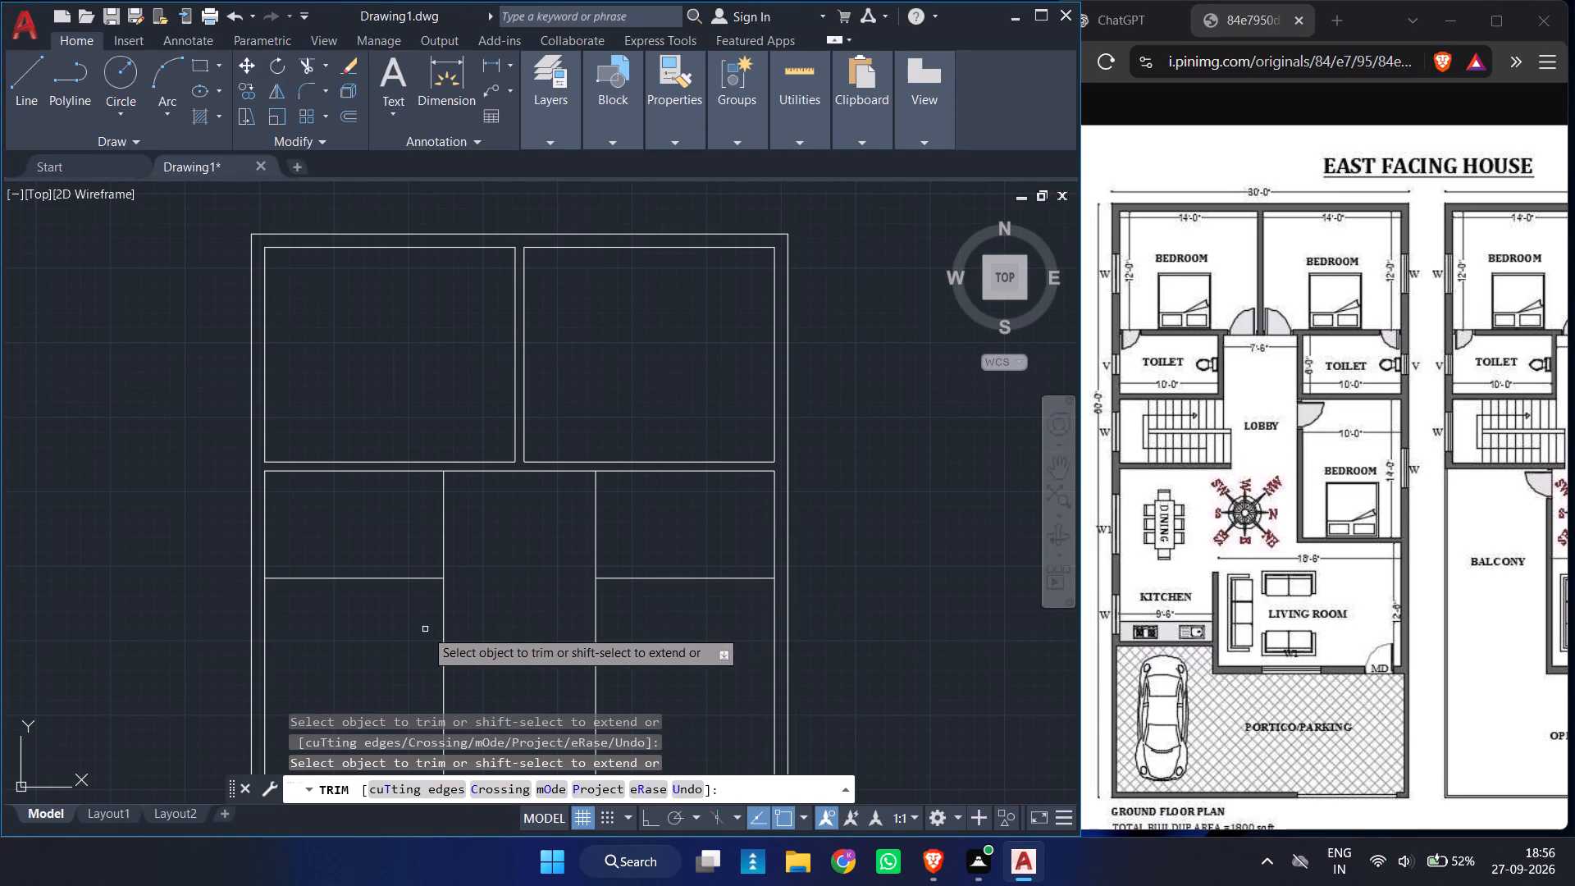
pyautogui.click(446, 629)
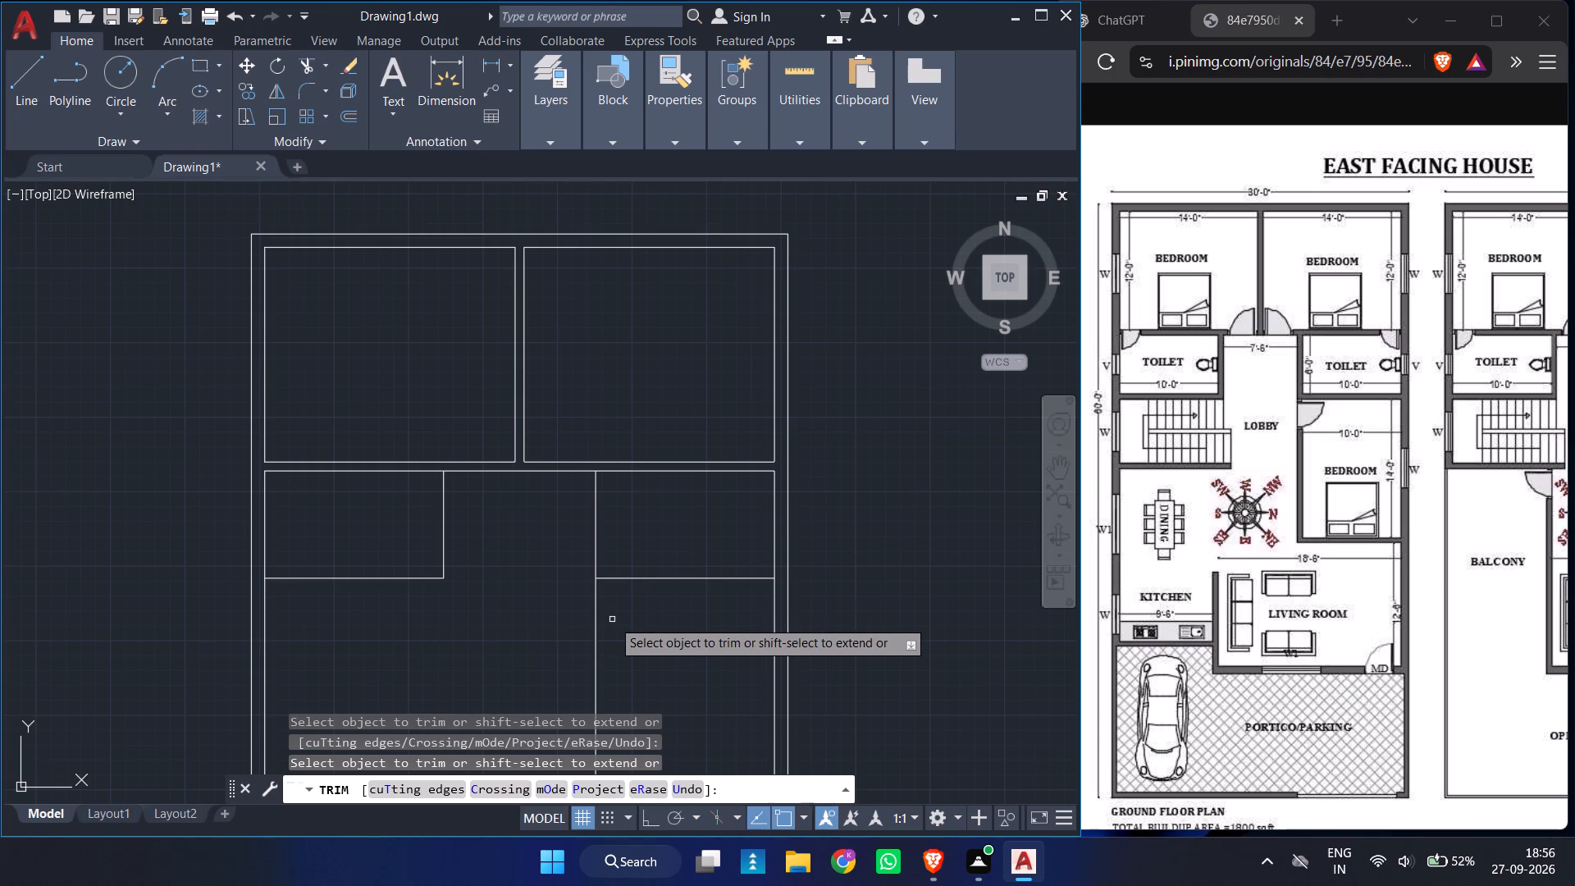
pyautogui.click(595, 615)
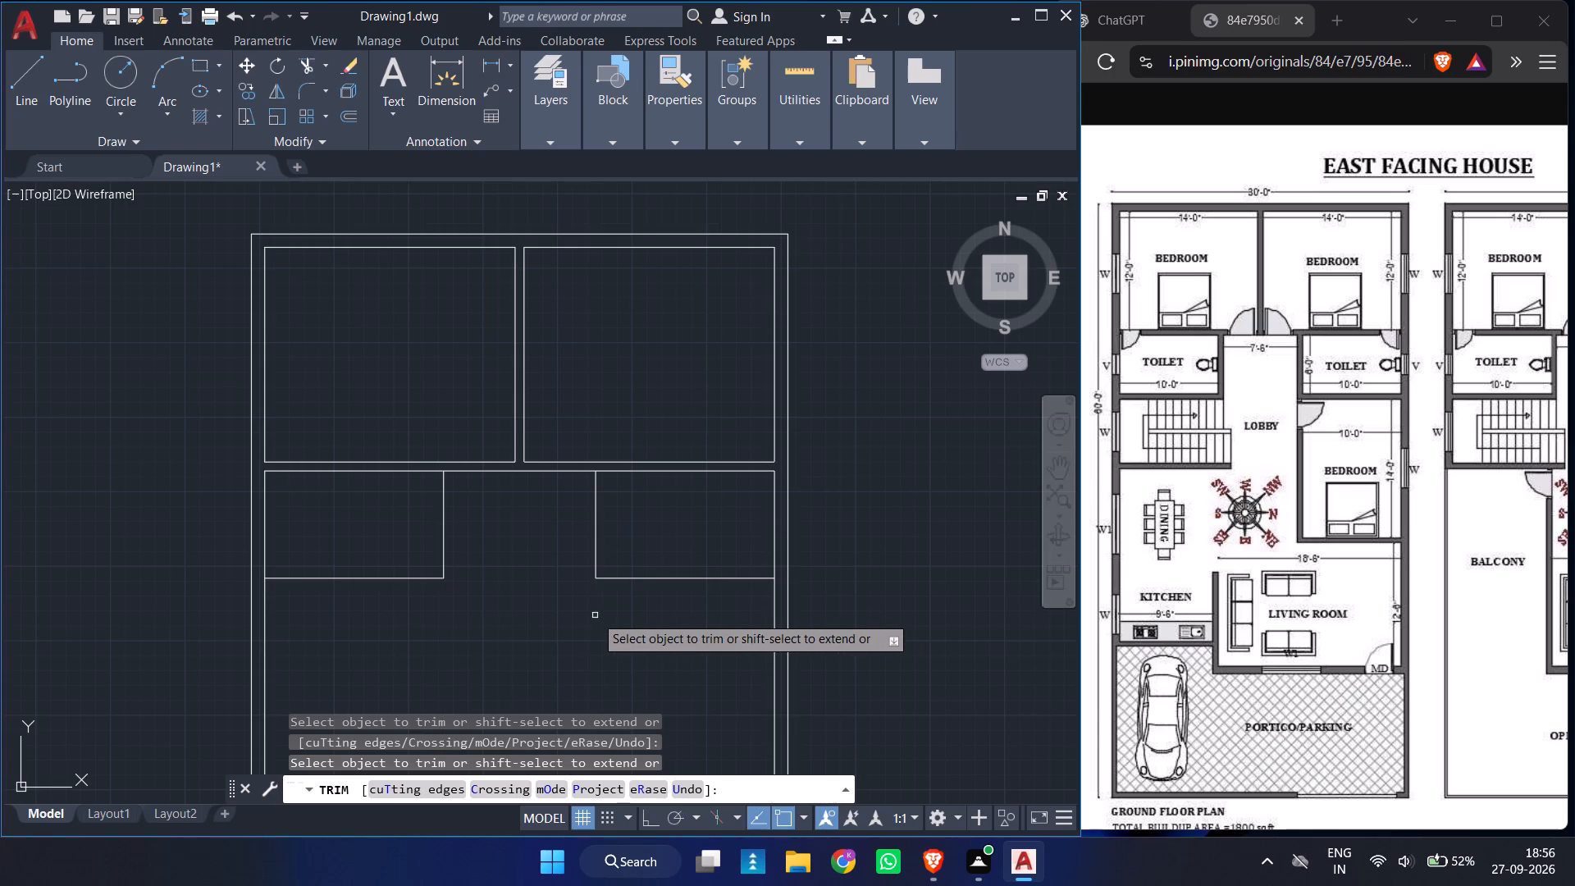
pyautogui.press('space')
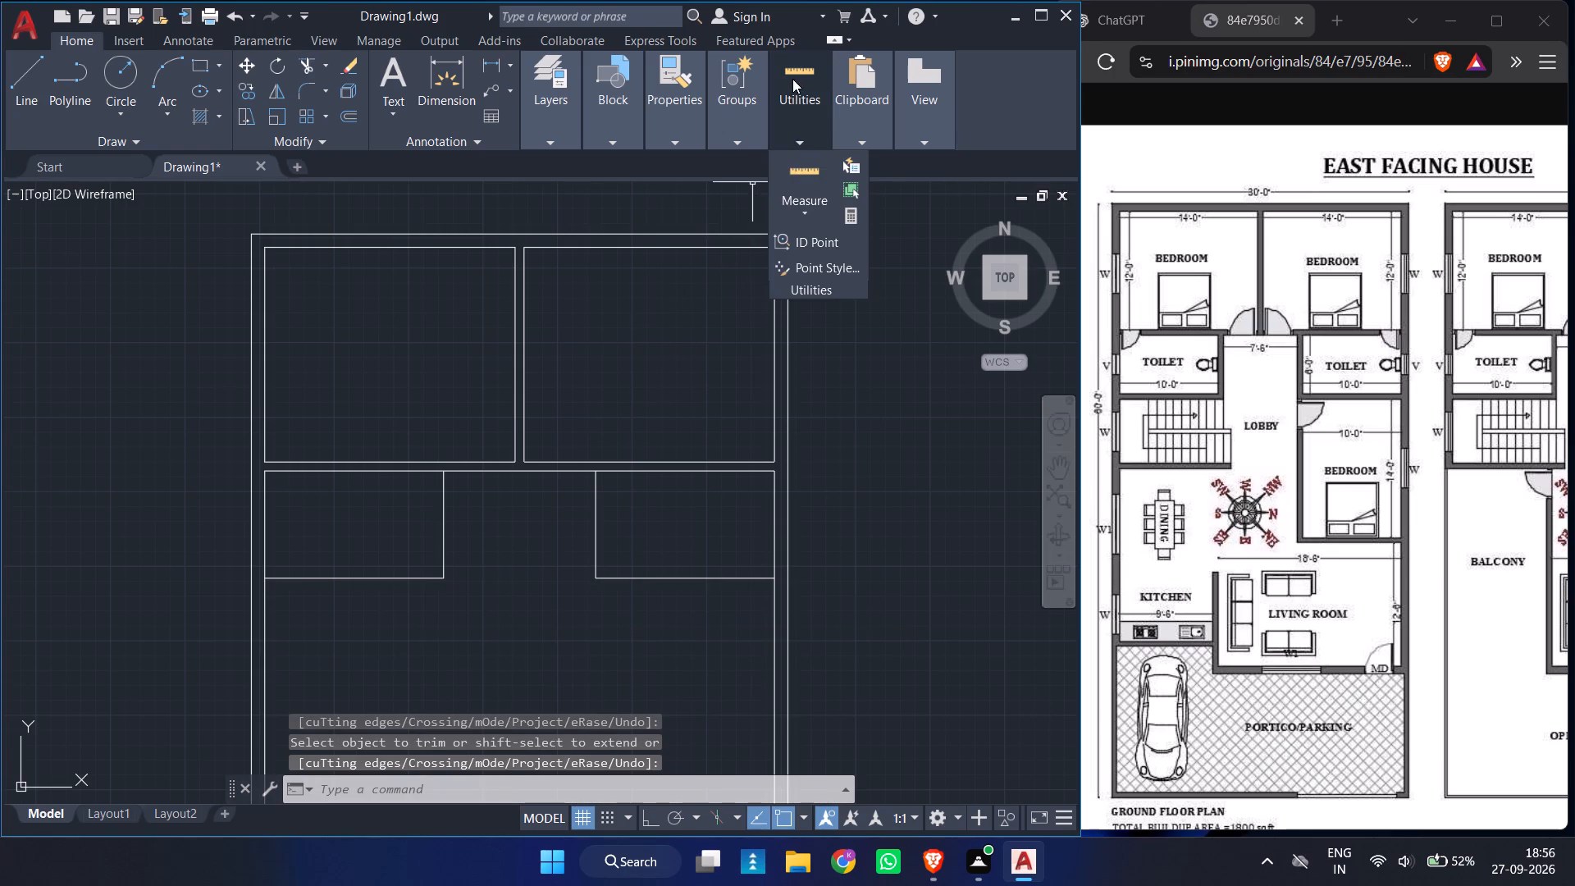
# Measure the lobby width between the two toilets with Quick measure.
pyautogui.click(800, 175)
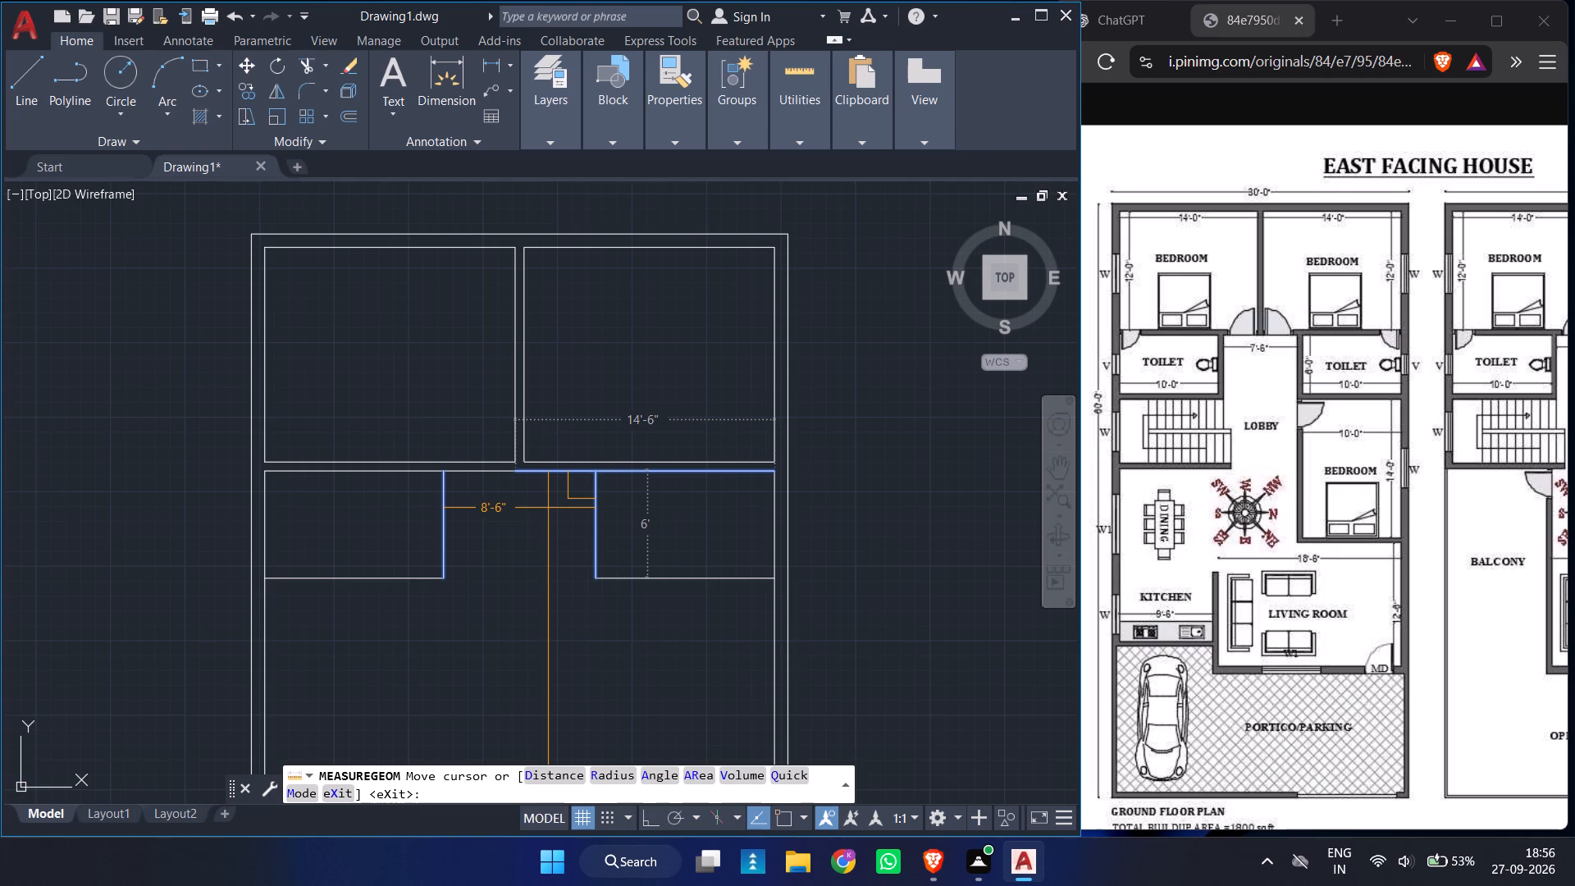
pyautogui.press('Escape')
# Offset the lobby-side and lower lines of both toilets 6" outward to give the partitions their thickness.
pyautogui.press('o')
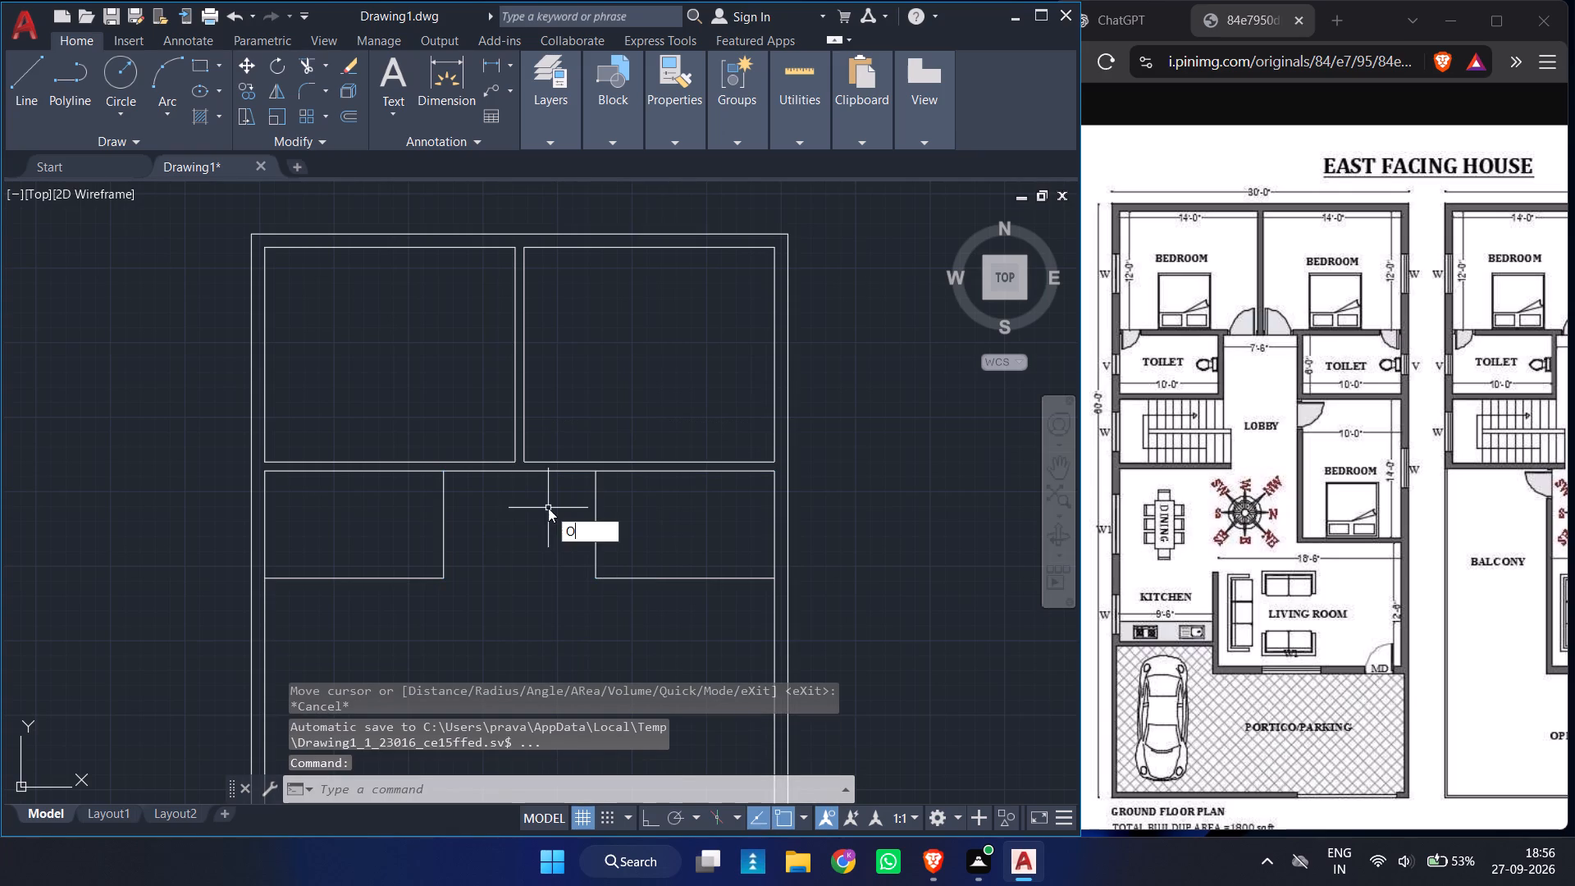
pyautogui.press('Return')
pyautogui.press('6')
pyautogui.press('Return')
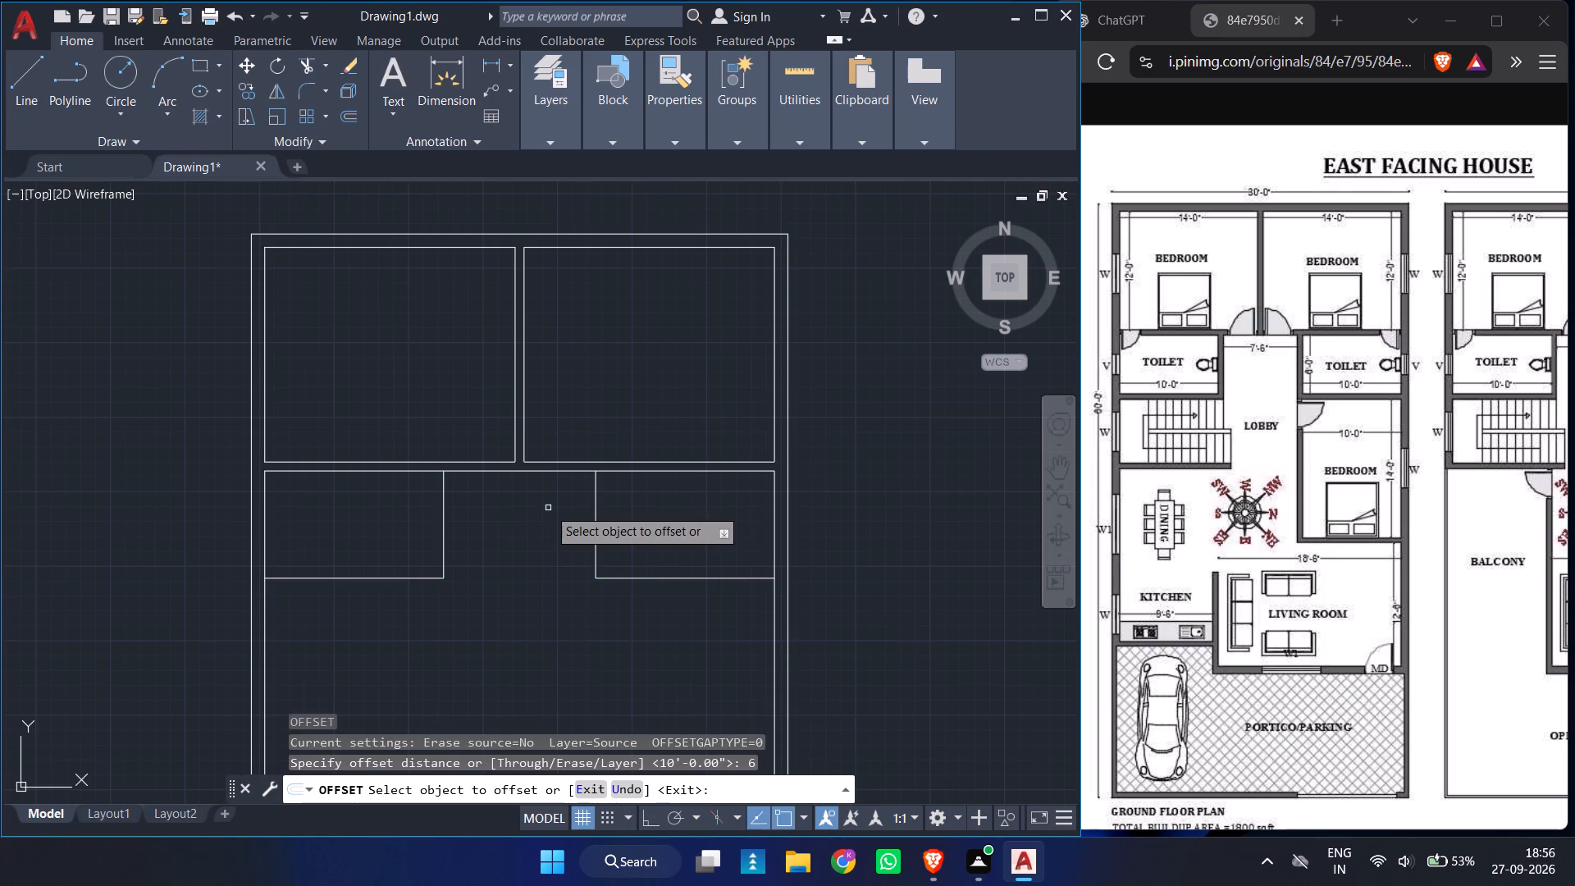
pyautogui.click(598, 541)
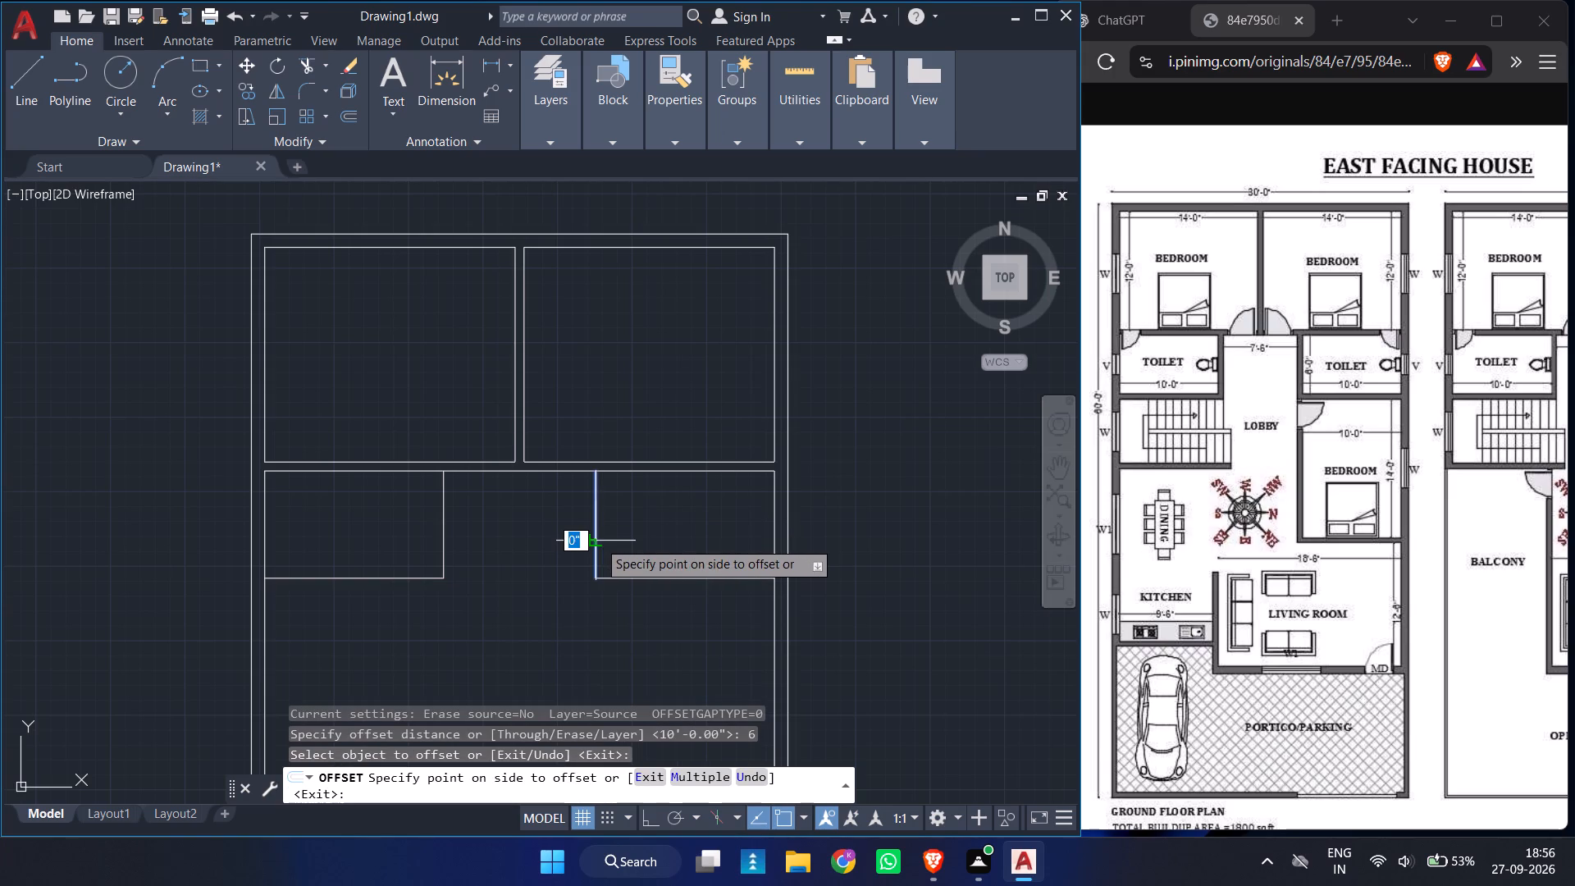
pyautogui.click(468, 525)
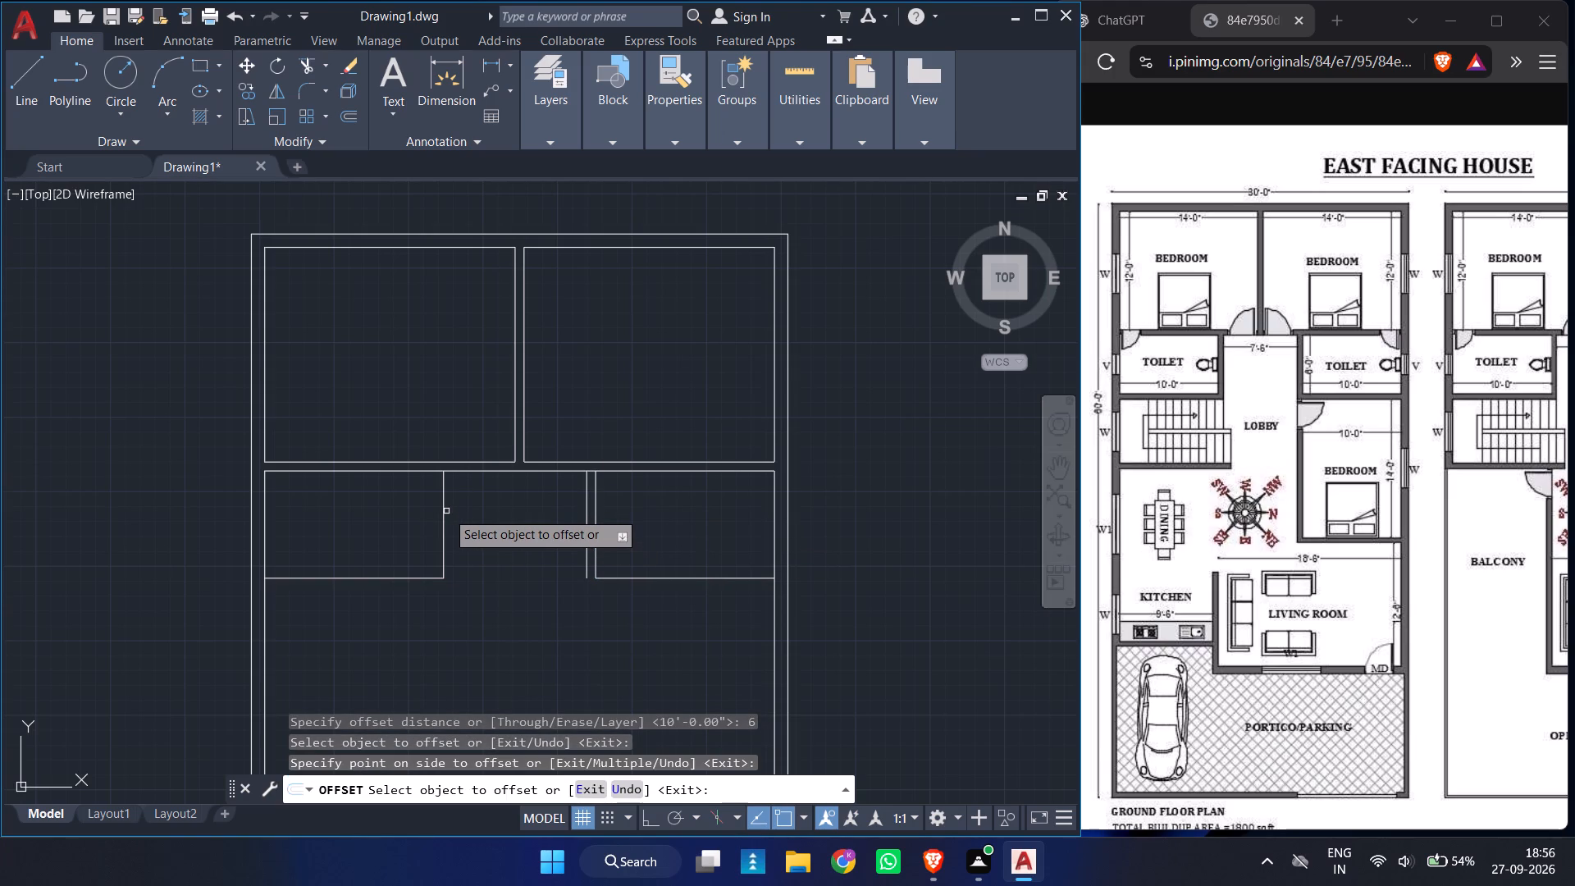
pyautogui.click(444, 509)
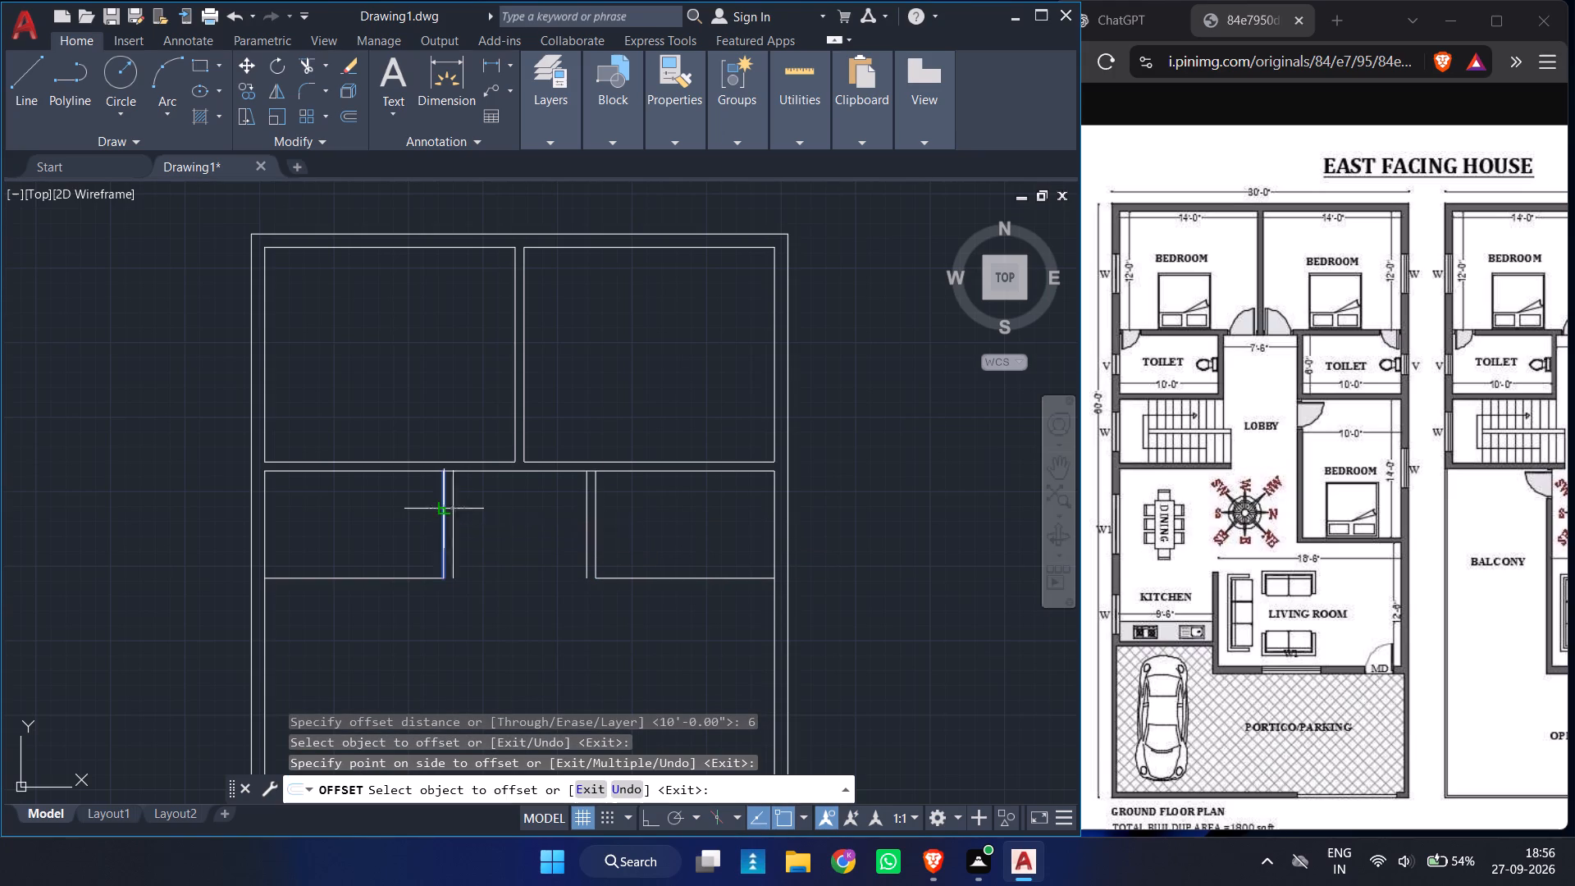
pyautogui.click(494, 531)
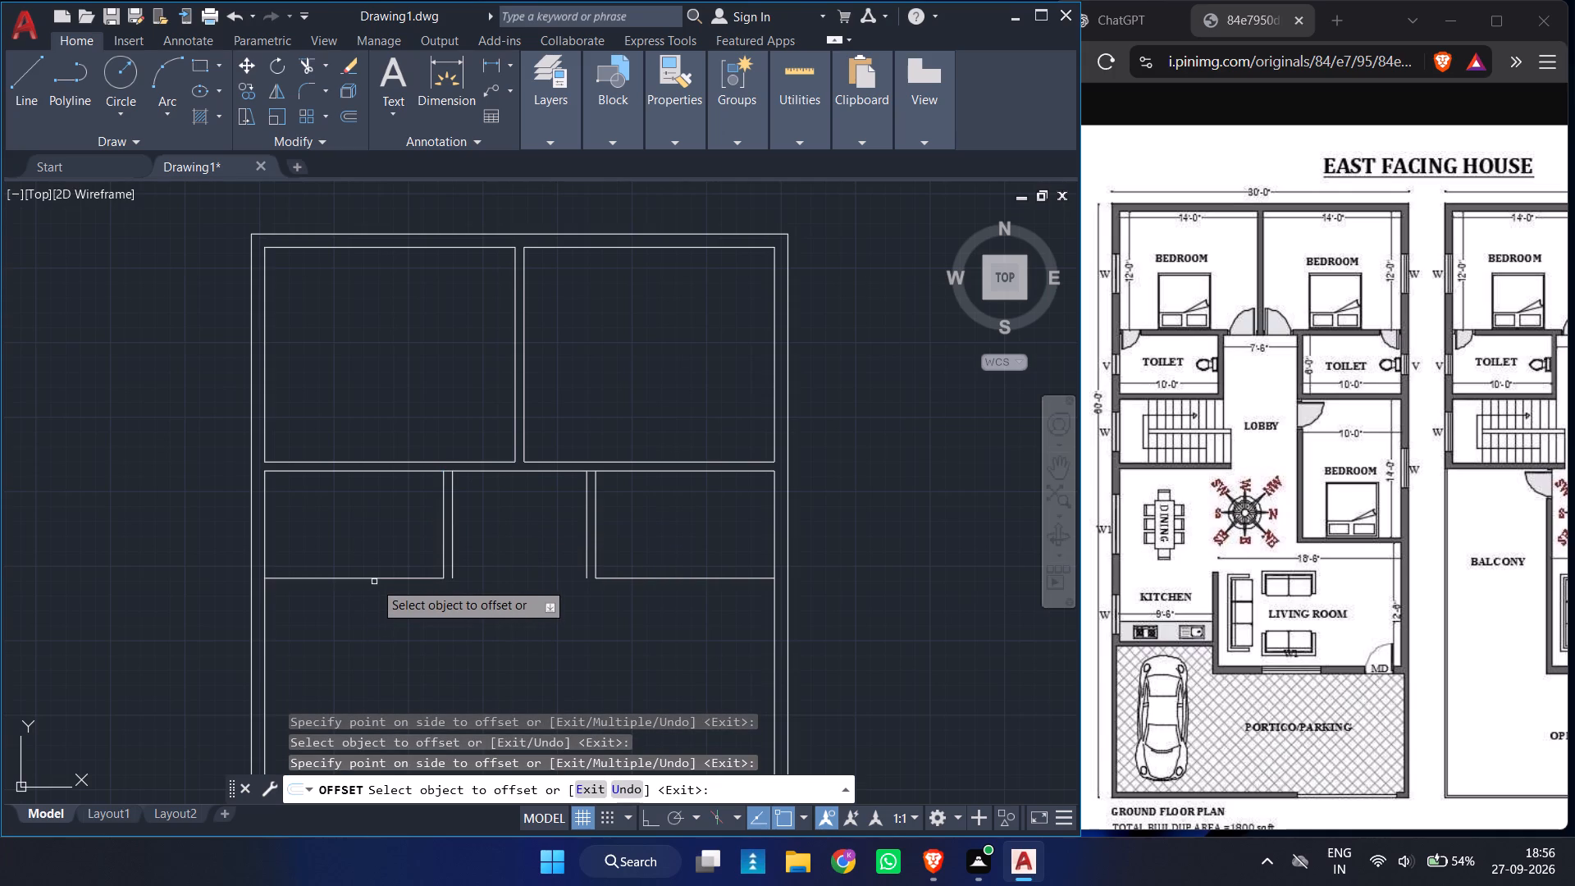
pyautogui.click(376, 576)
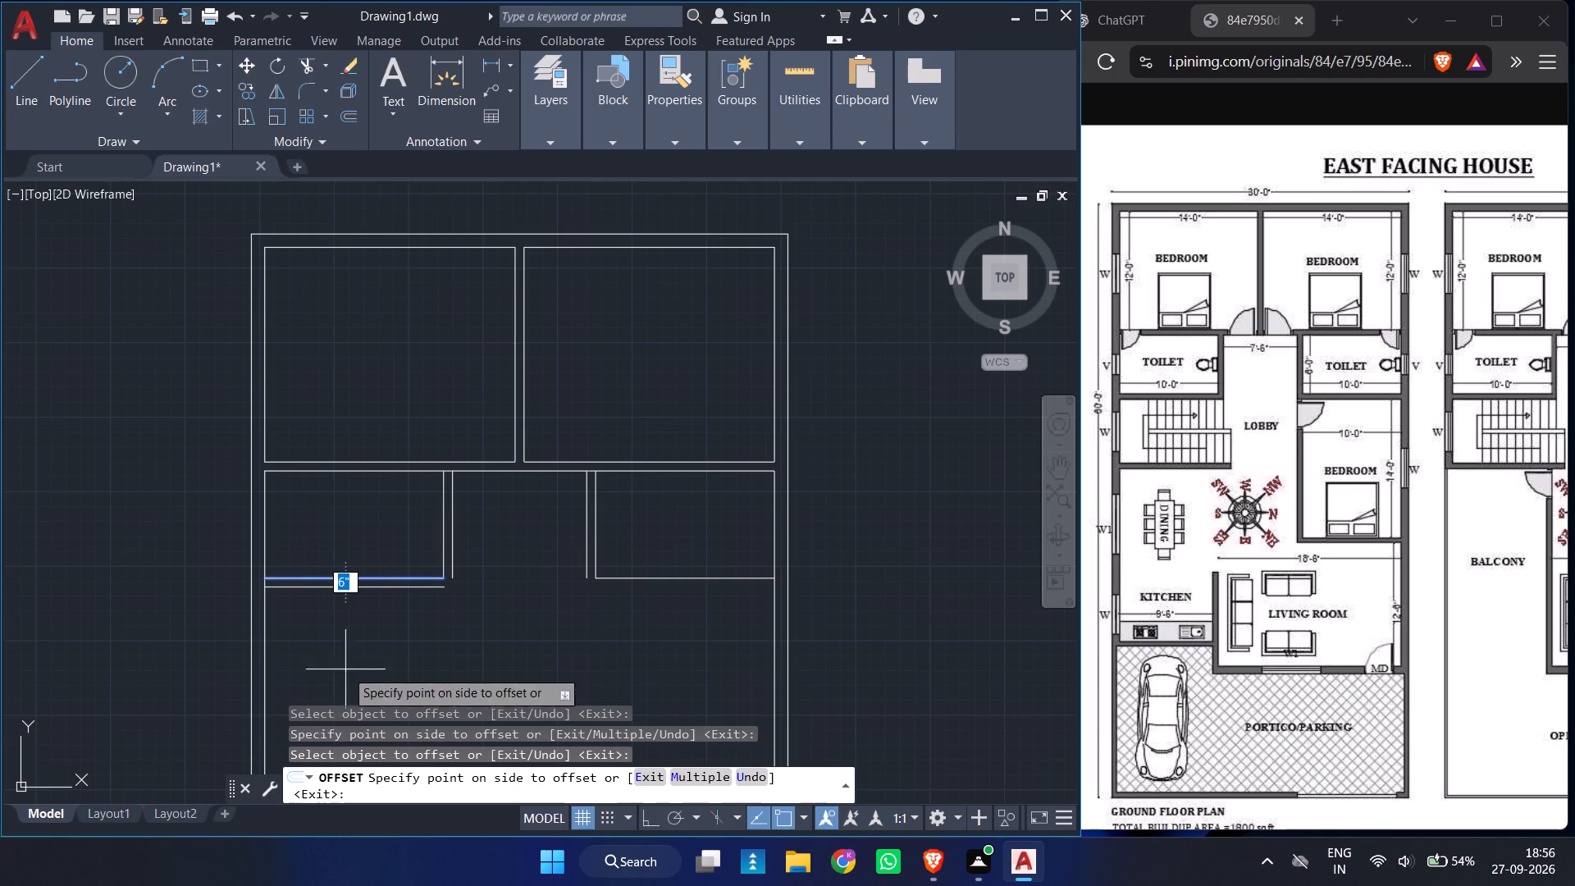
pyautogui.click(353, 619)
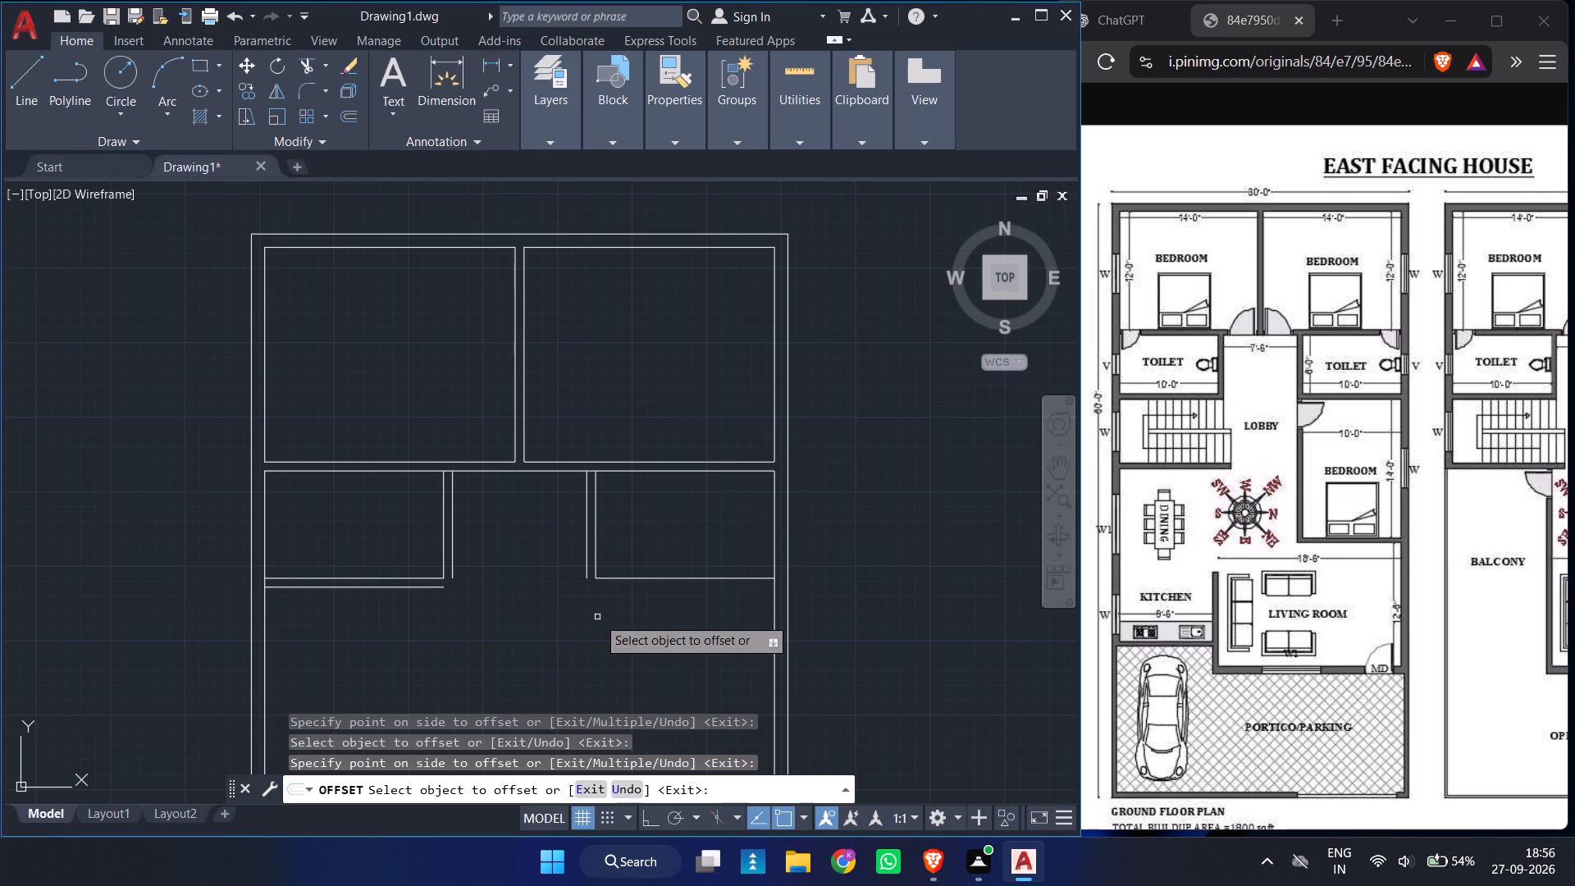
pyautogui.click(732, 578)
pyautogui.click(728, 653)
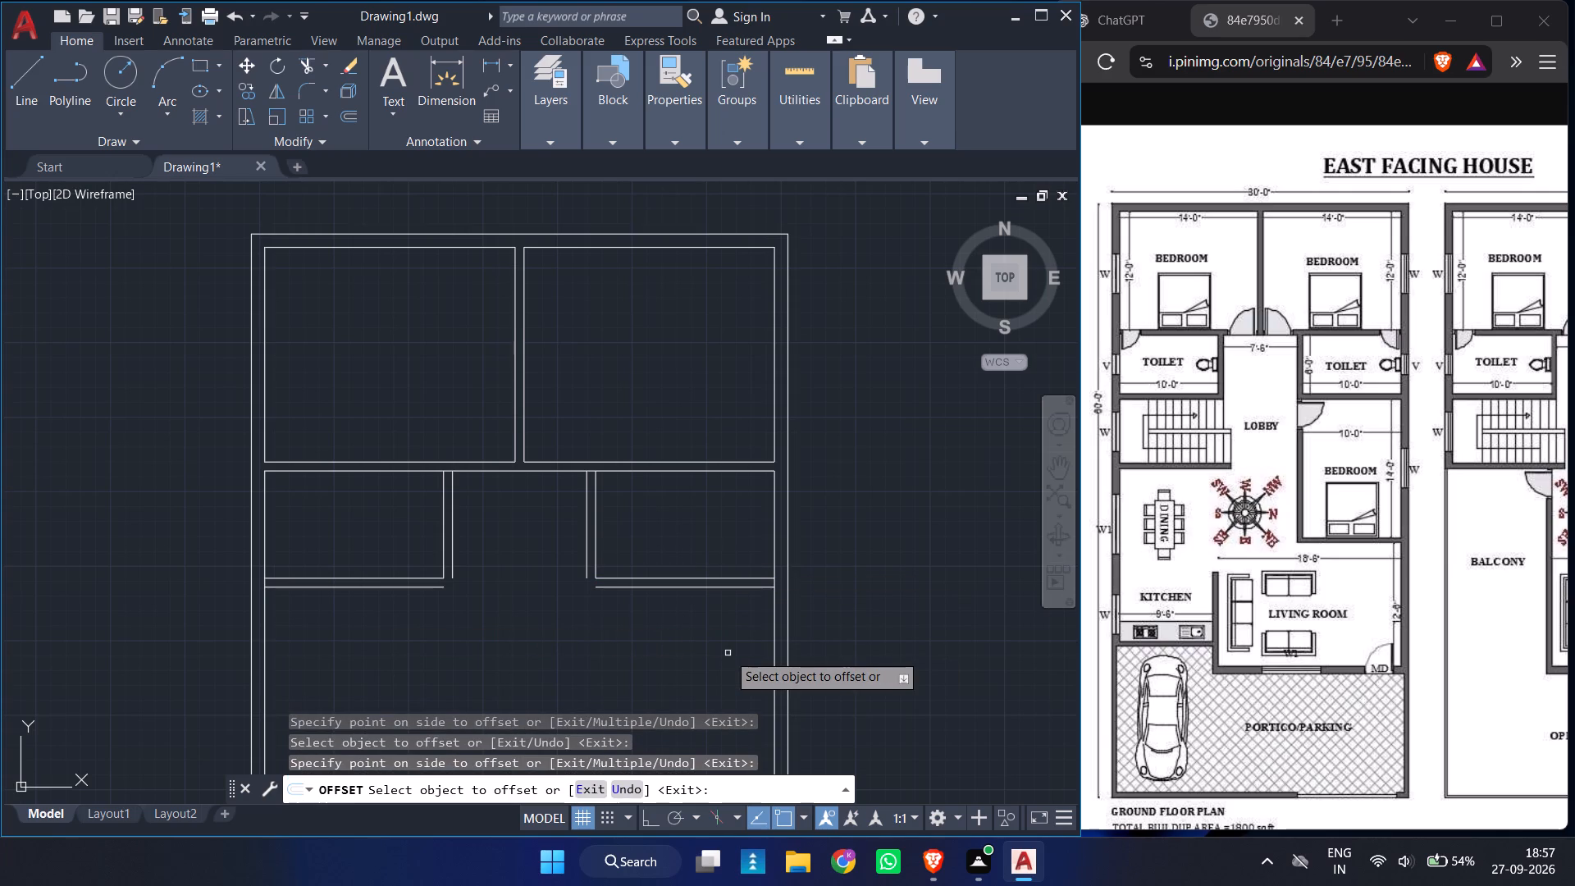
pyautogui.press('Escape')
# Fillet the outer partition lines of both toilets with zero radius to close their lobby-side lower corners.
pyautogui.write('F')
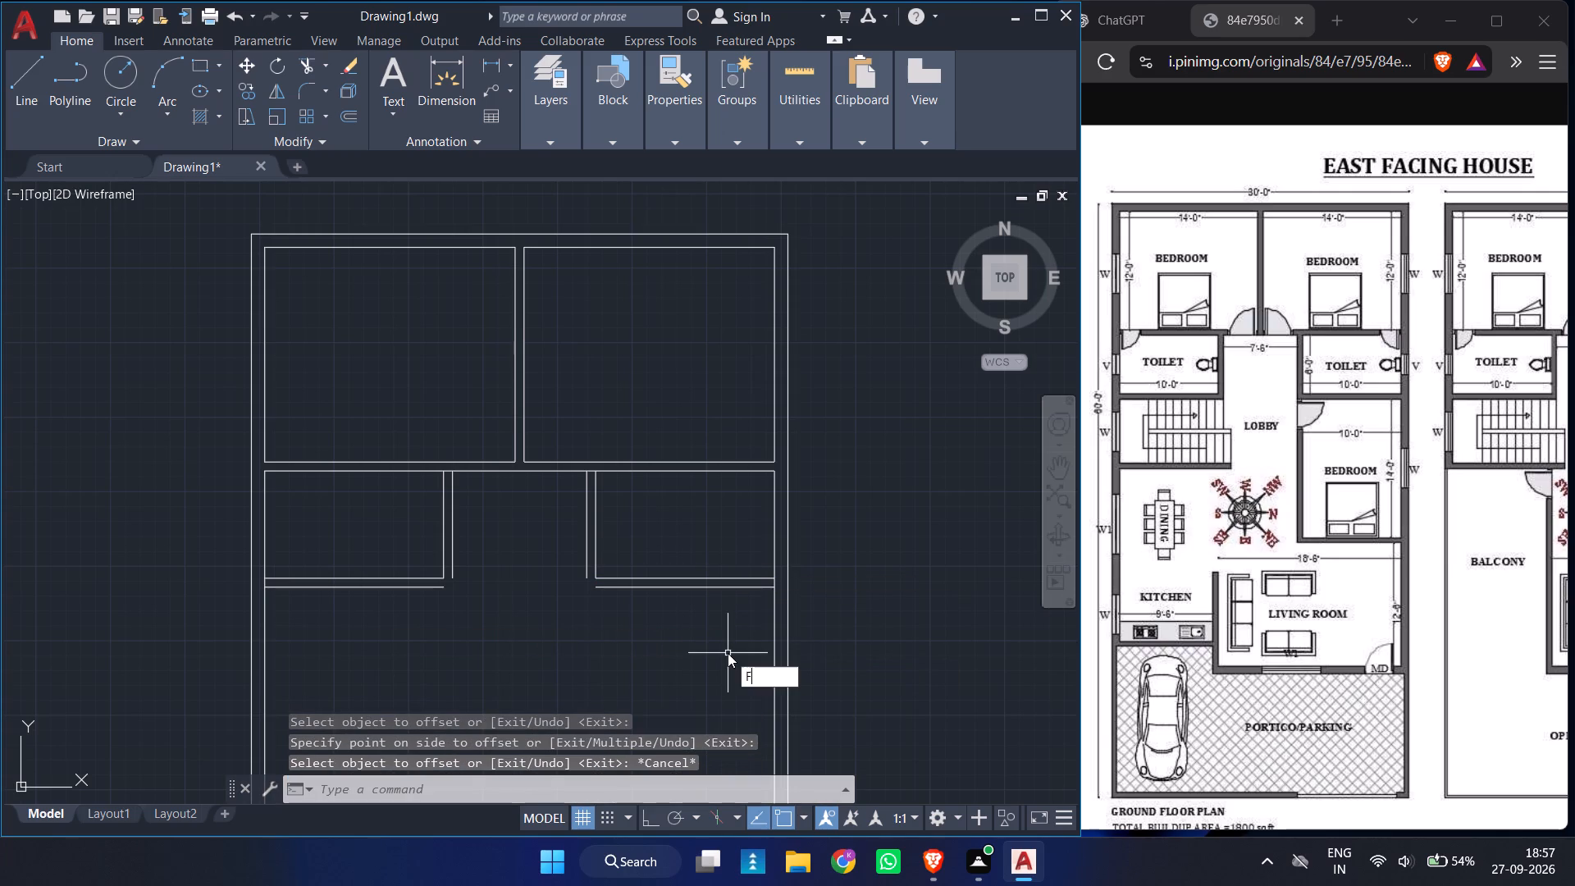
pyautogui.press('space')
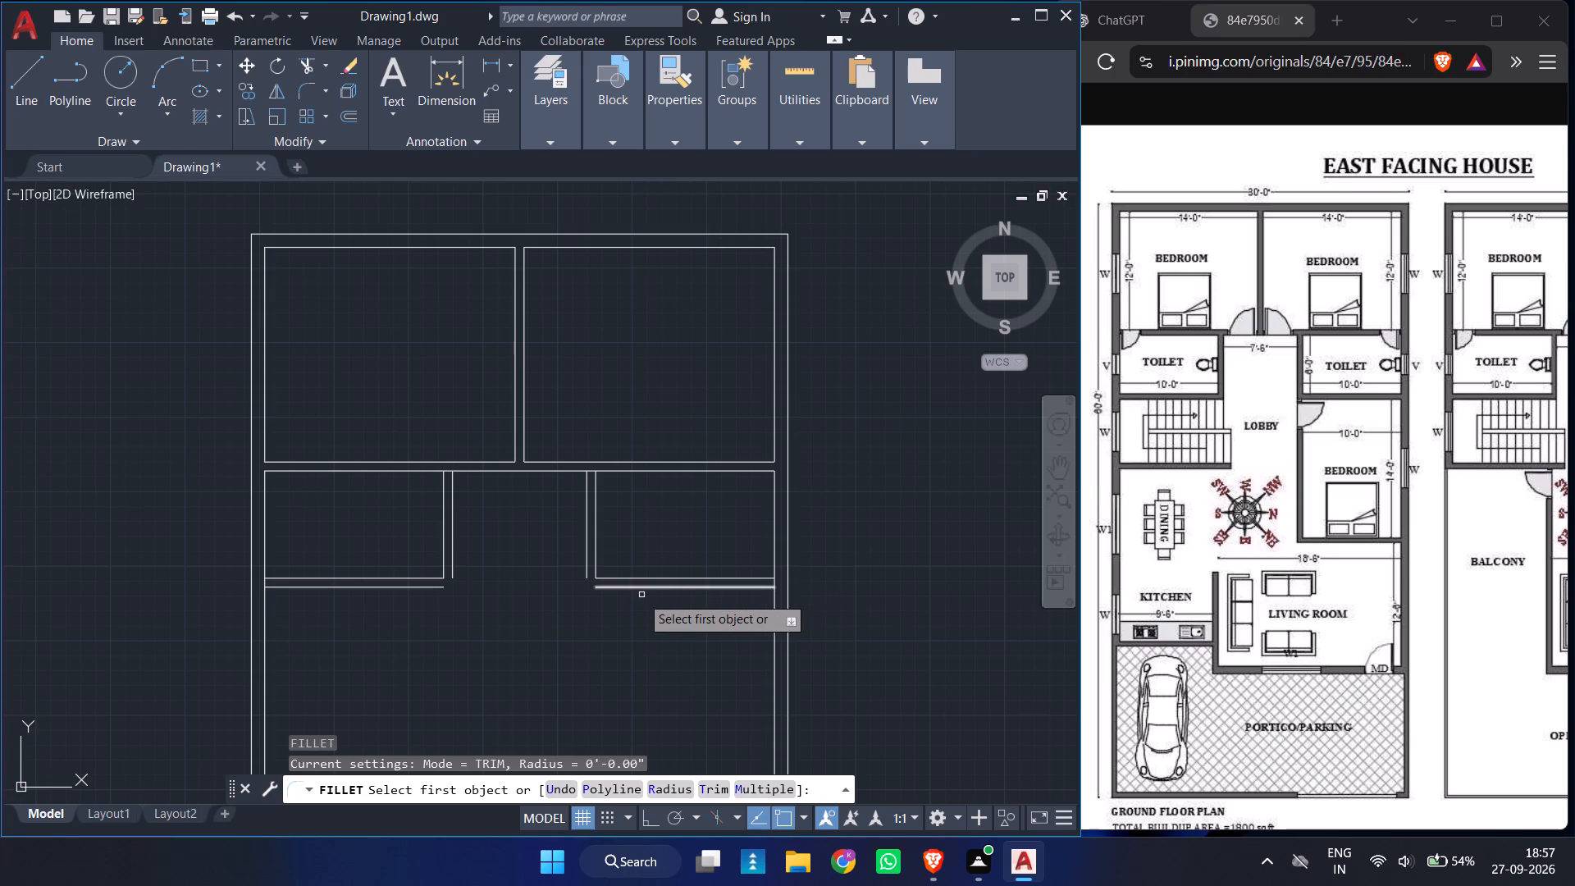
pyautogui.click(637, 586)
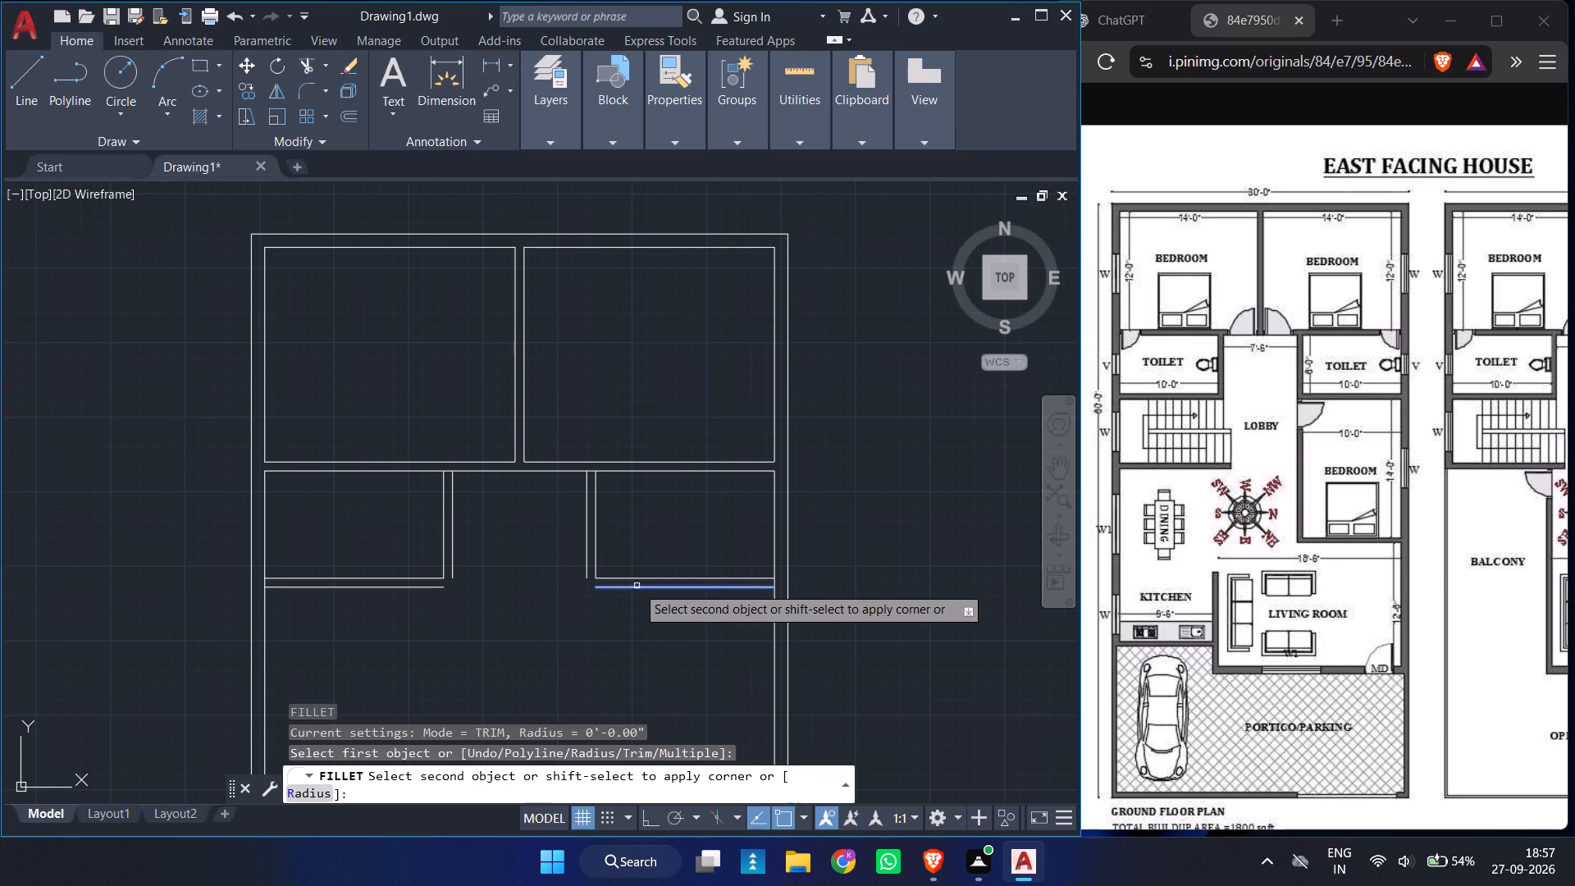
pyautogui.click(585, 561)
pyautogui.press('space')
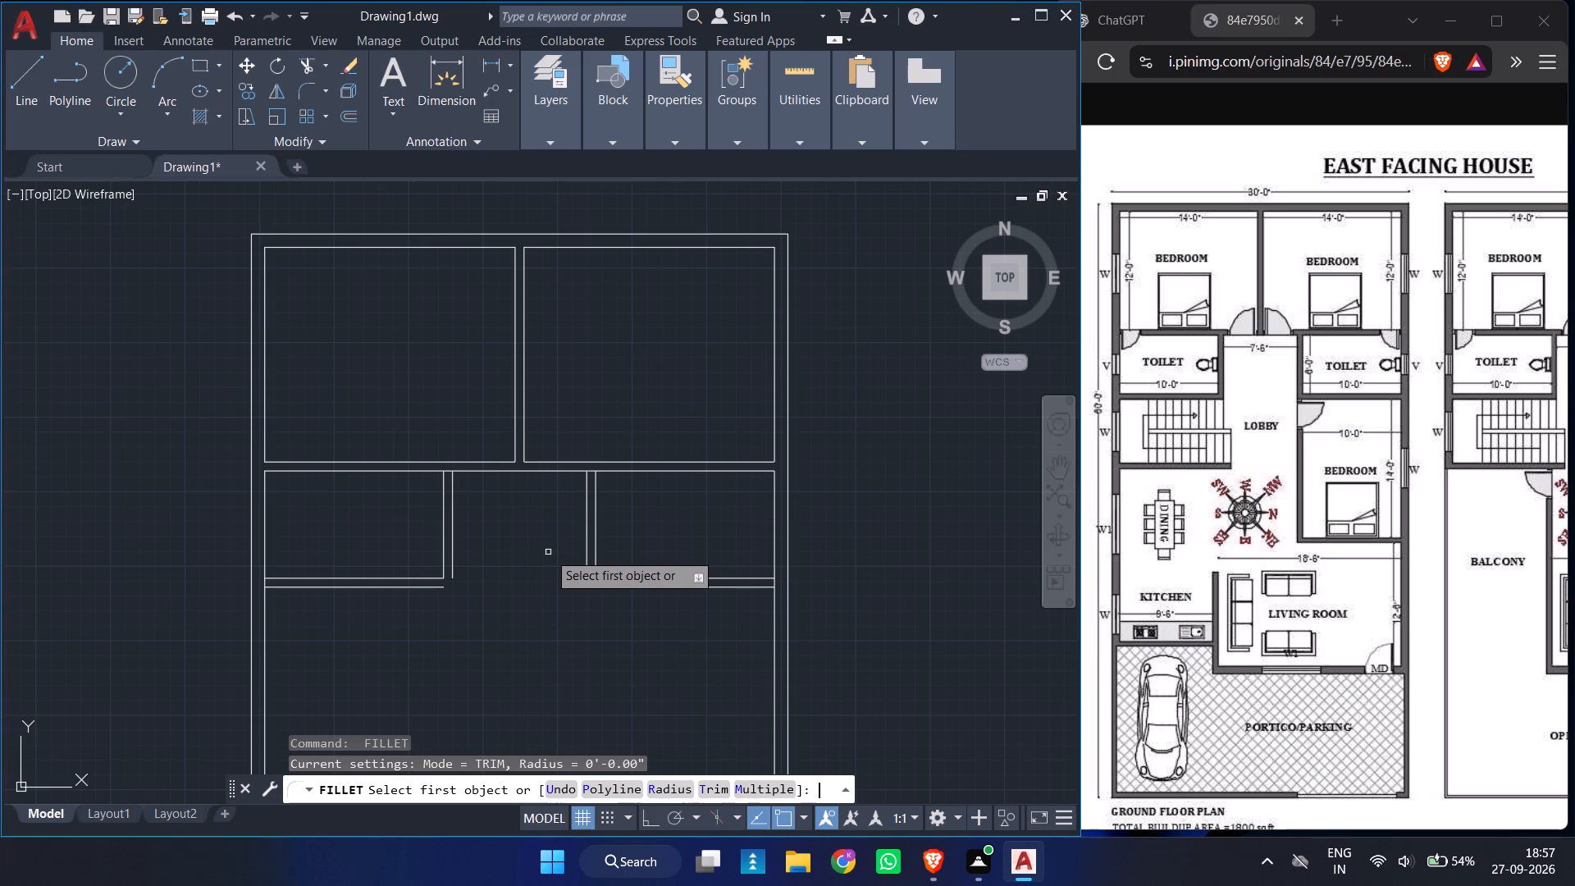
pyautogui.click(453, 555)
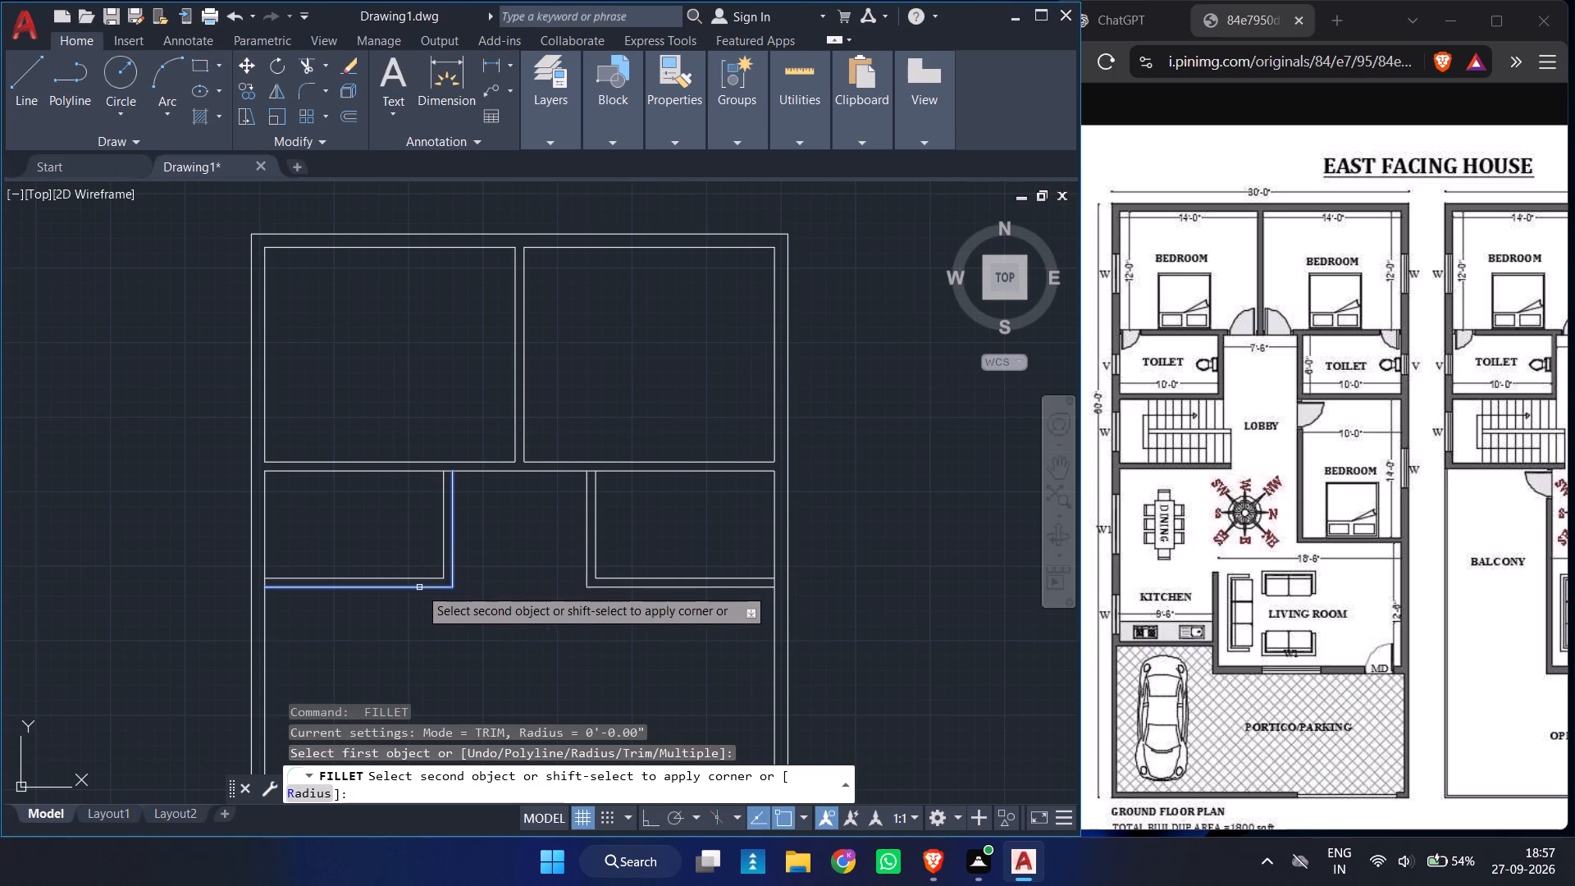
pyautogui.click(419, 587)
pyautogui.press('Escape')
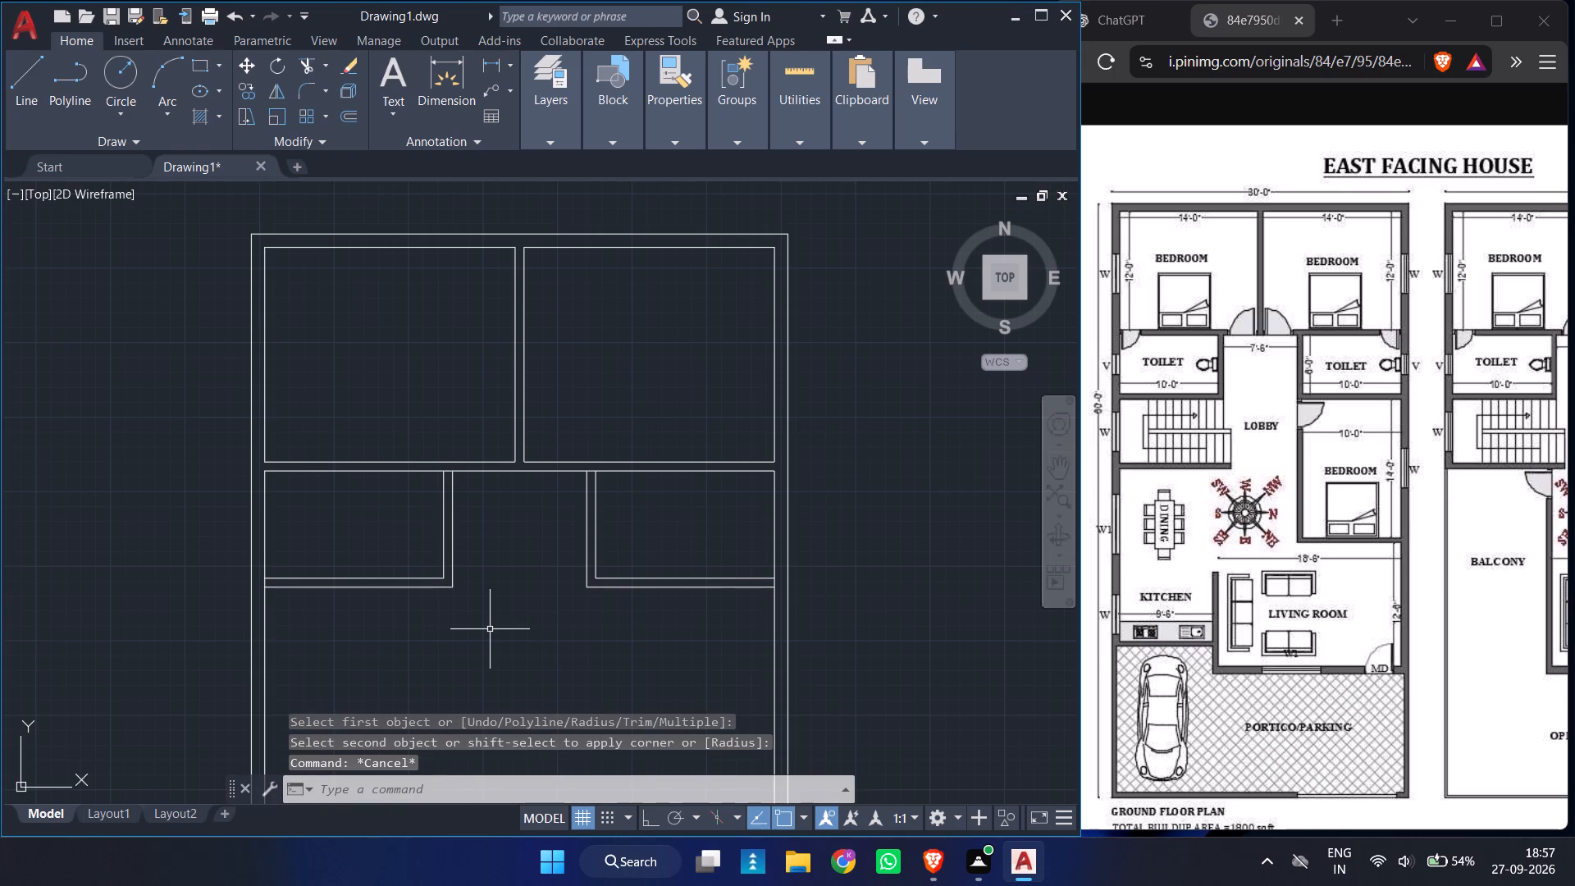
# Trim the line pieces crossing the toilet partitions where they meet the side walls and the bedroom partition.
pyautogui.write('TR')
pyautogui.press('space')
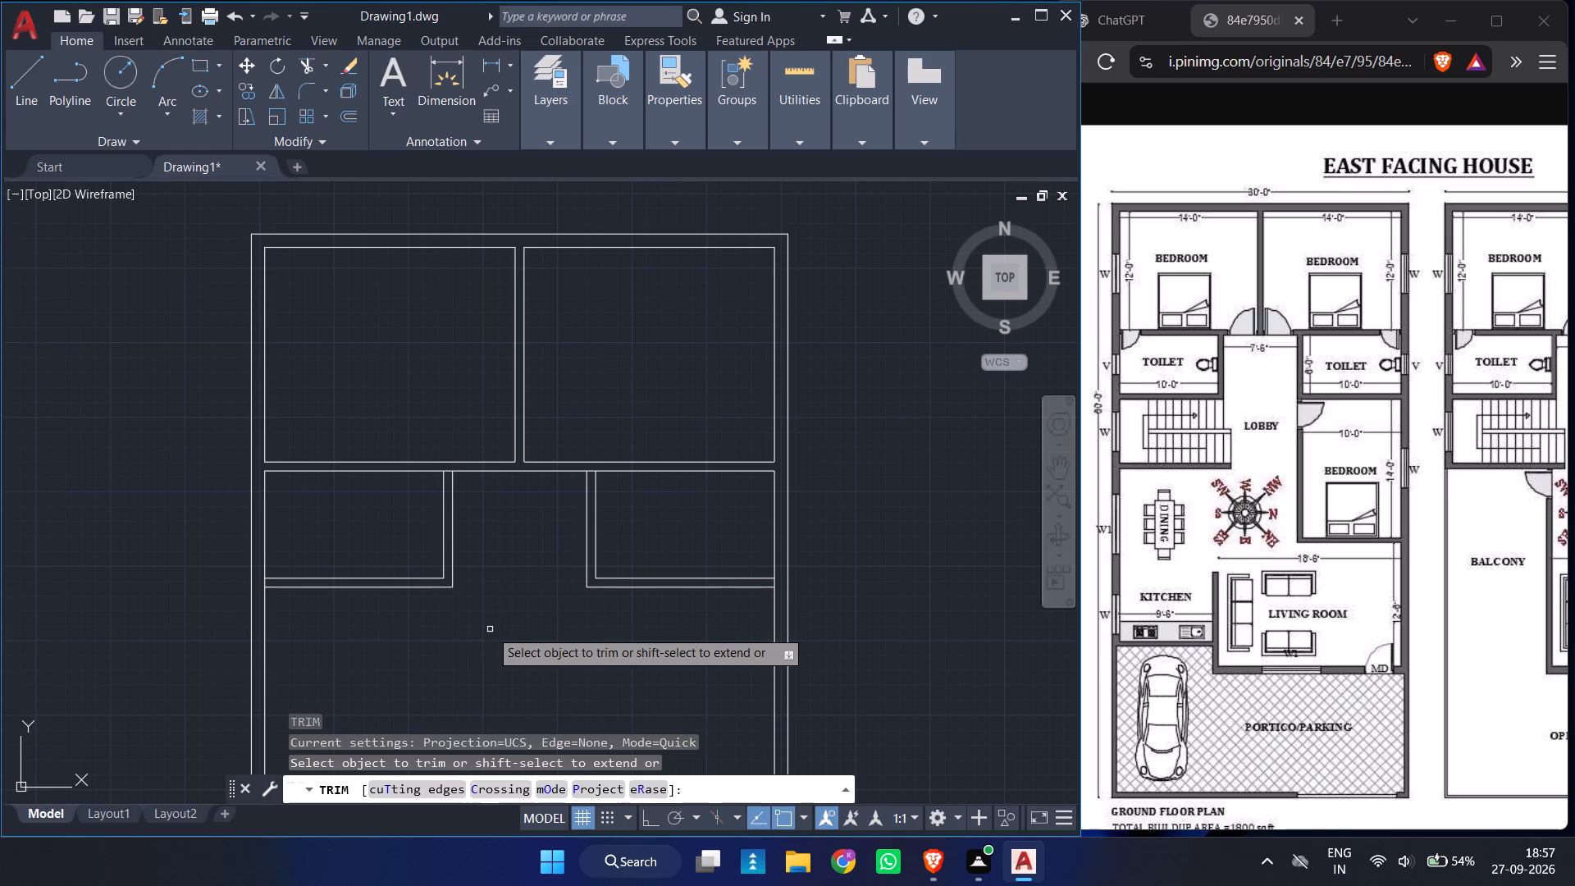
pyautogui.click(772, 582)
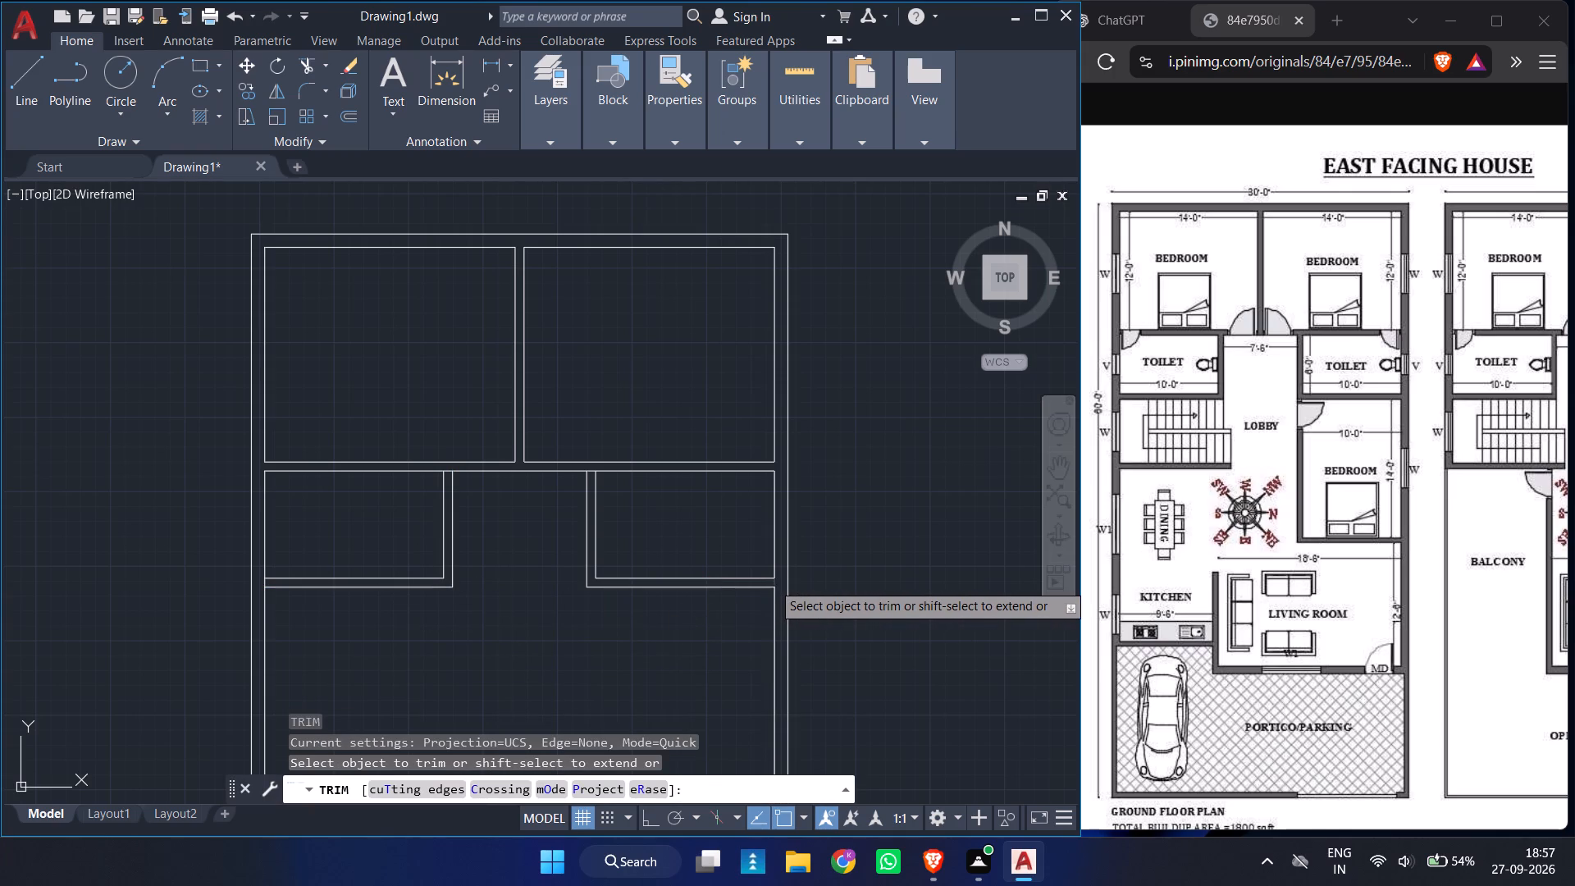
pyautogui.click(267, 582)
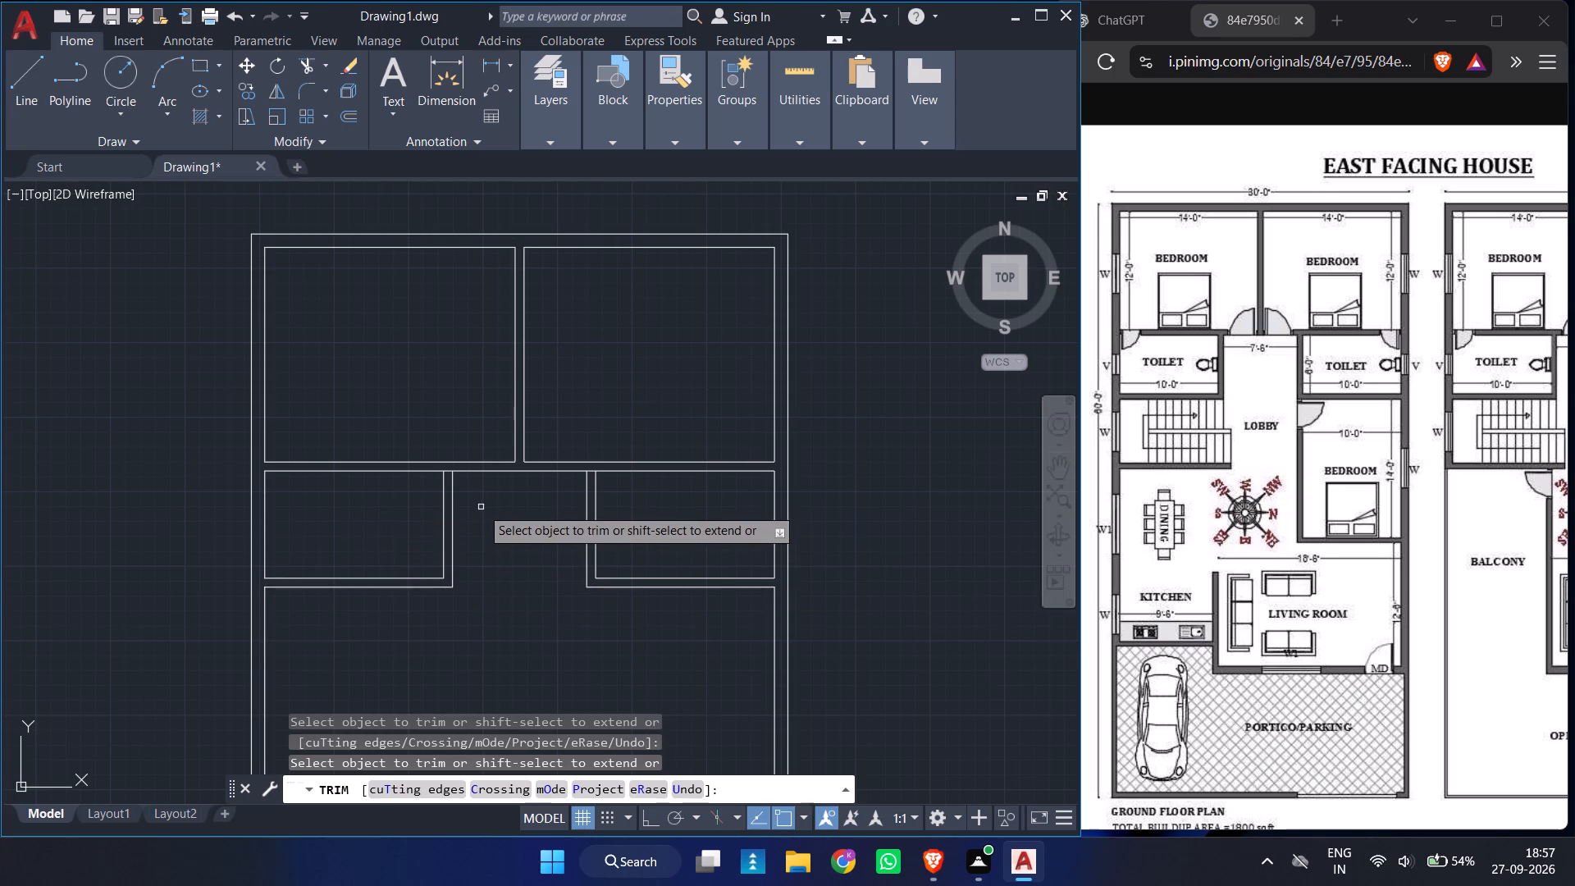
pyautogui.click(448, 471)
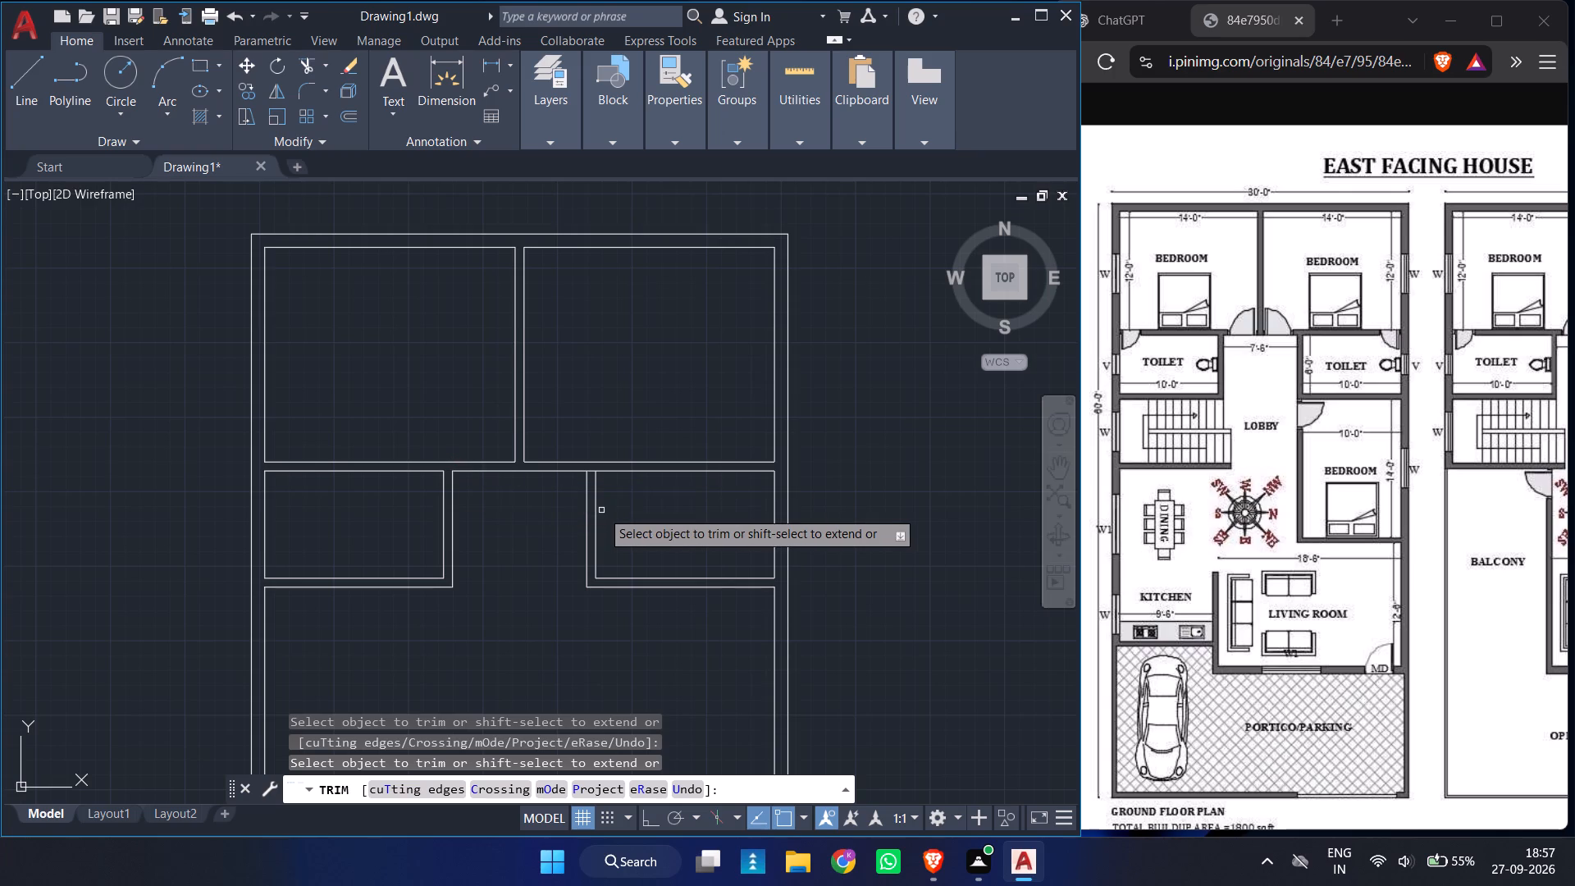
pyautogui.click(590, 471)
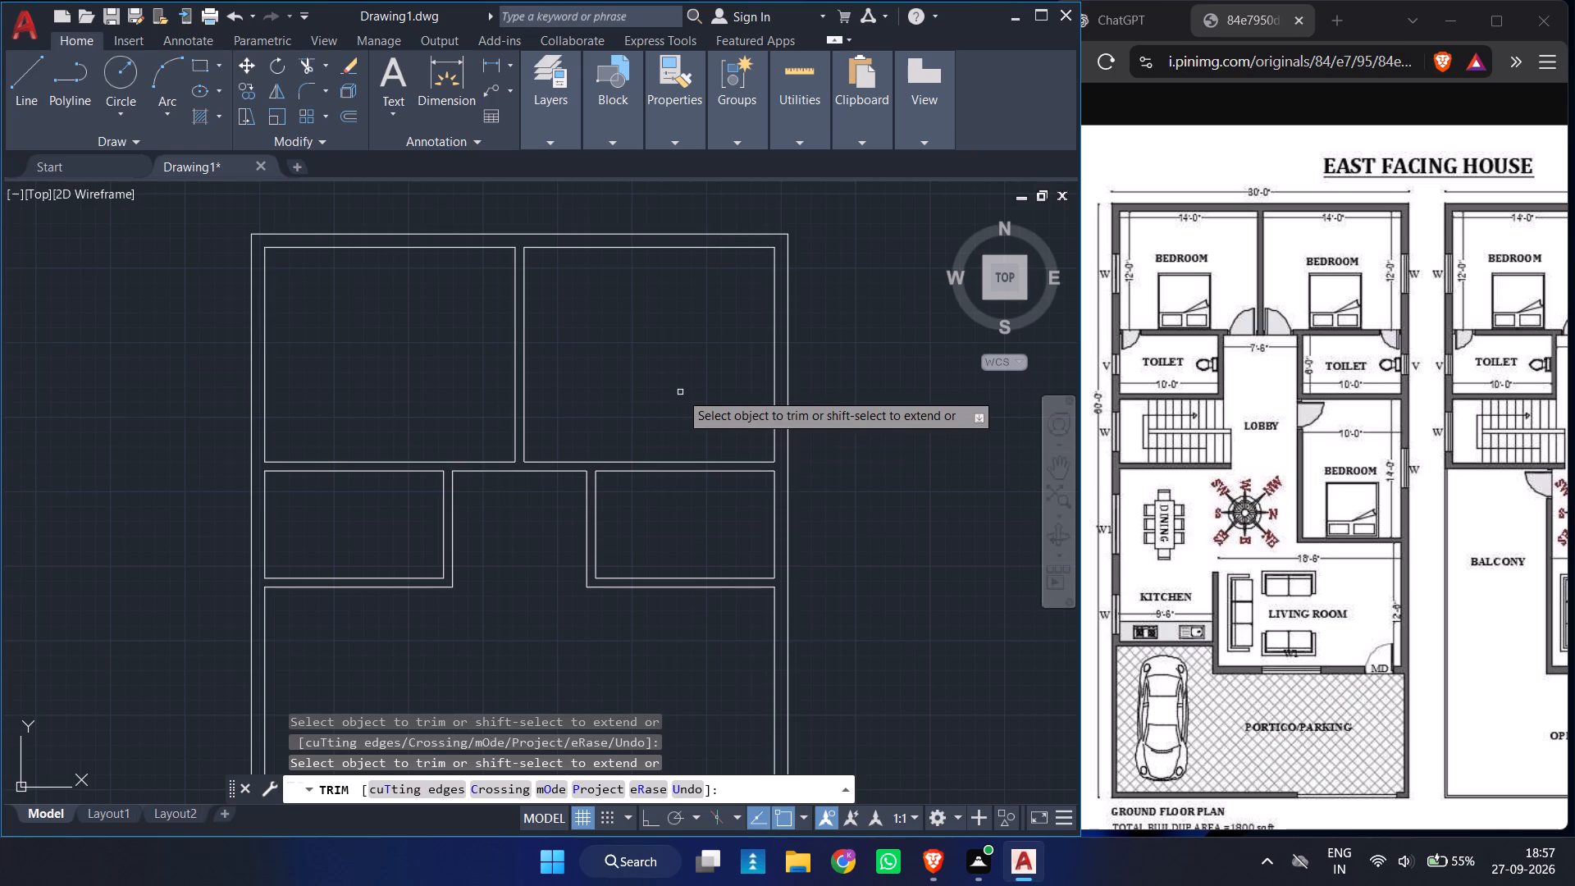
pyautogui.press('Escape')
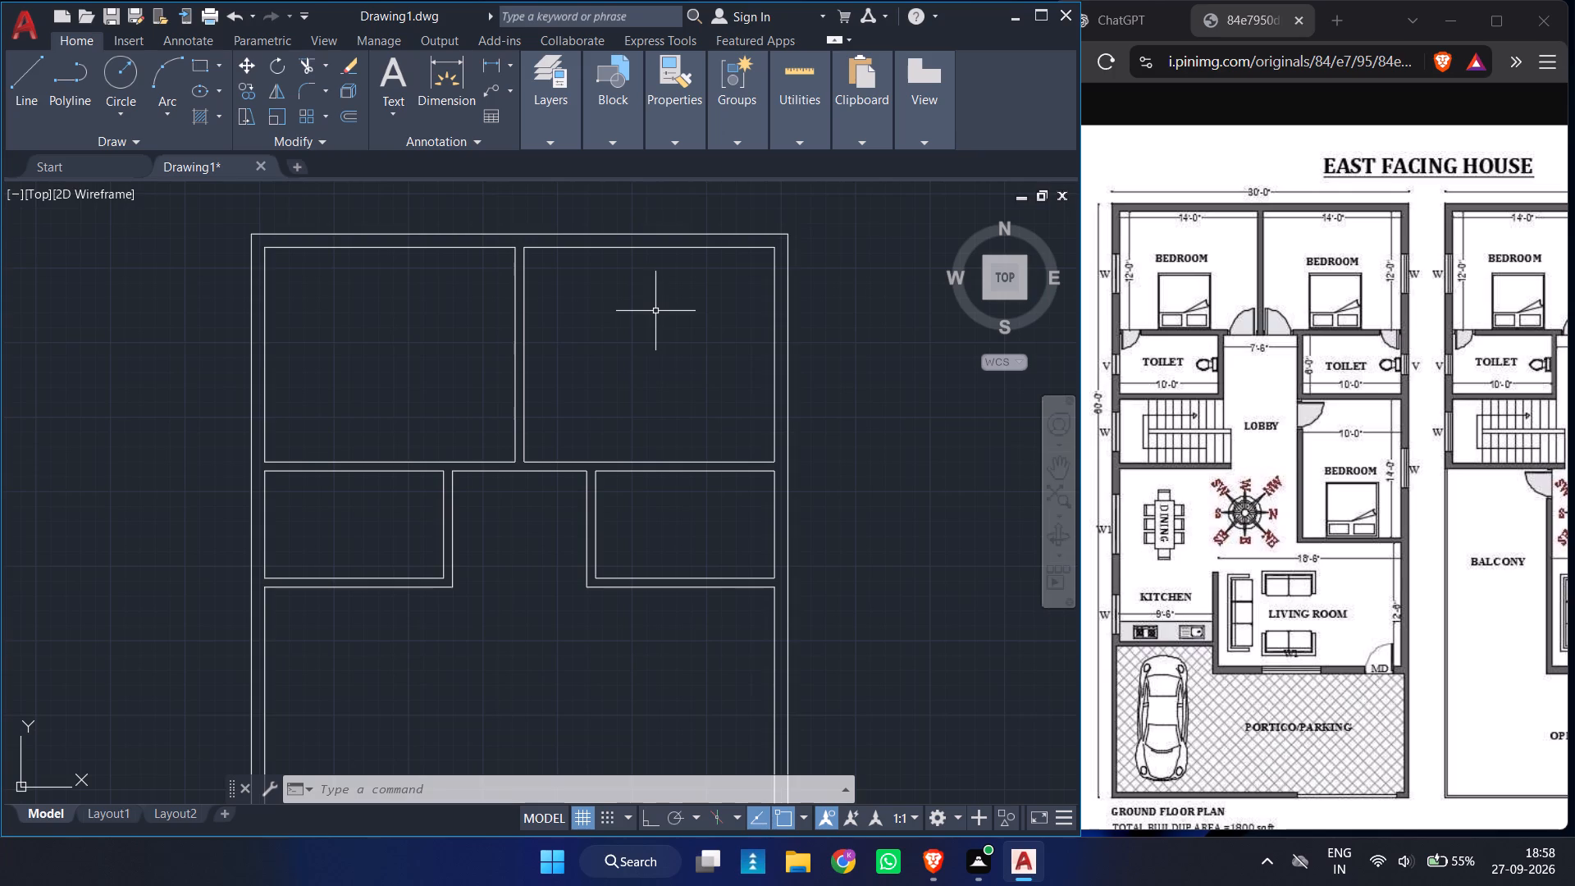
# Offset the right-hand toilet's lower partition line 14' downward for the third bedroom, and offset that new line 6" further down.
pyautogui.keyDown('ctrl'); pyautogui.scroll(-2, 655, 311); pyautogui.keyUp('ctrl')
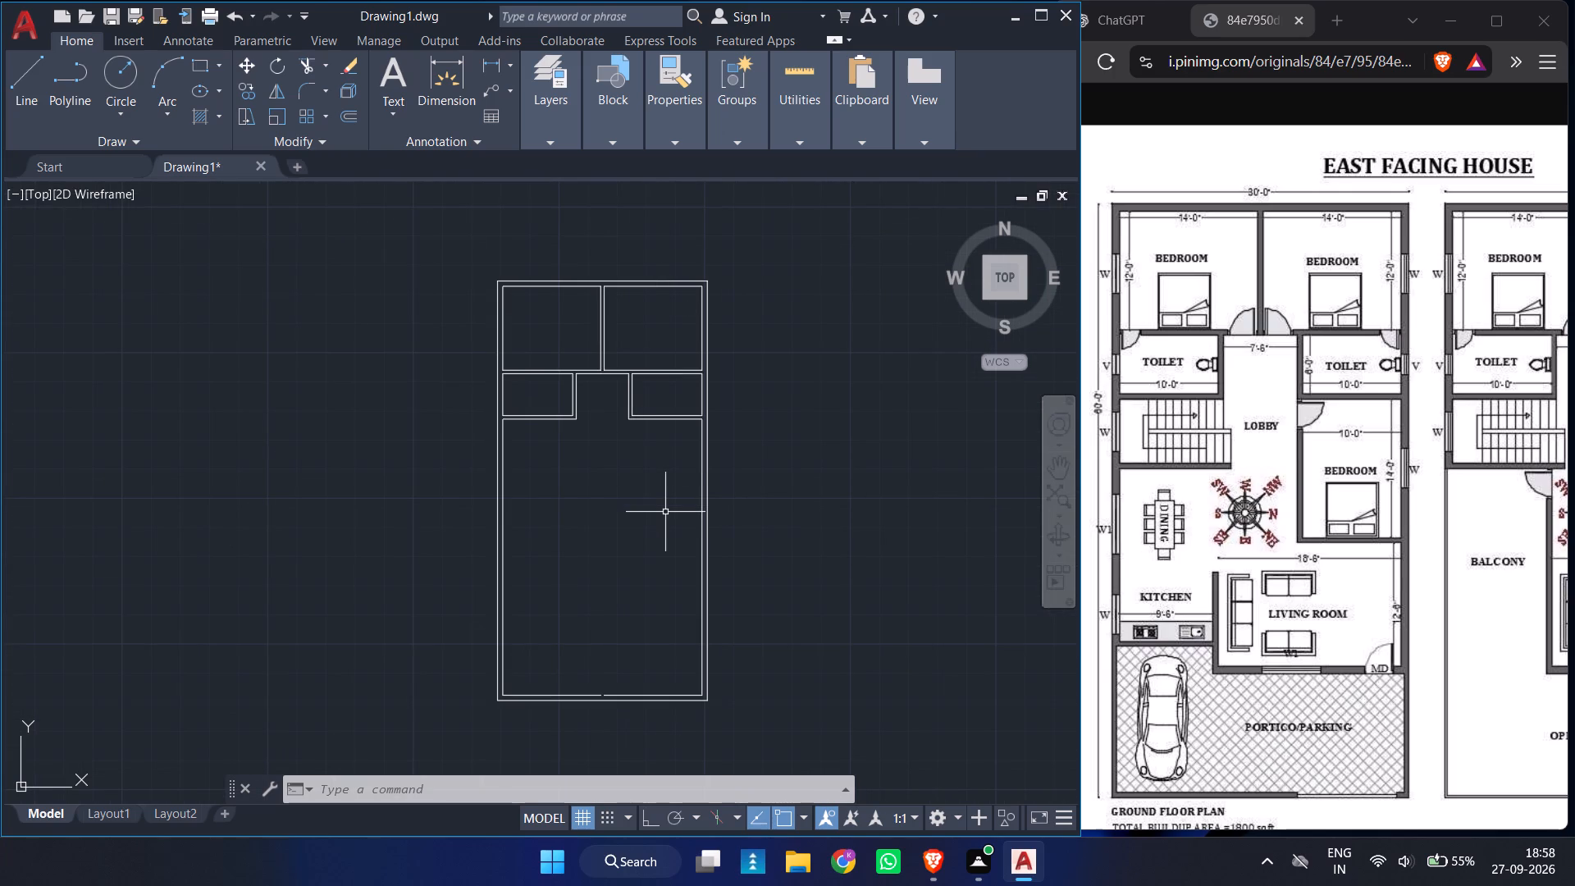
pyautogui.keyDown('ctrl'); pyautogui.scroll(2, 687, 436); pyautogui.keyUp('ctrl')
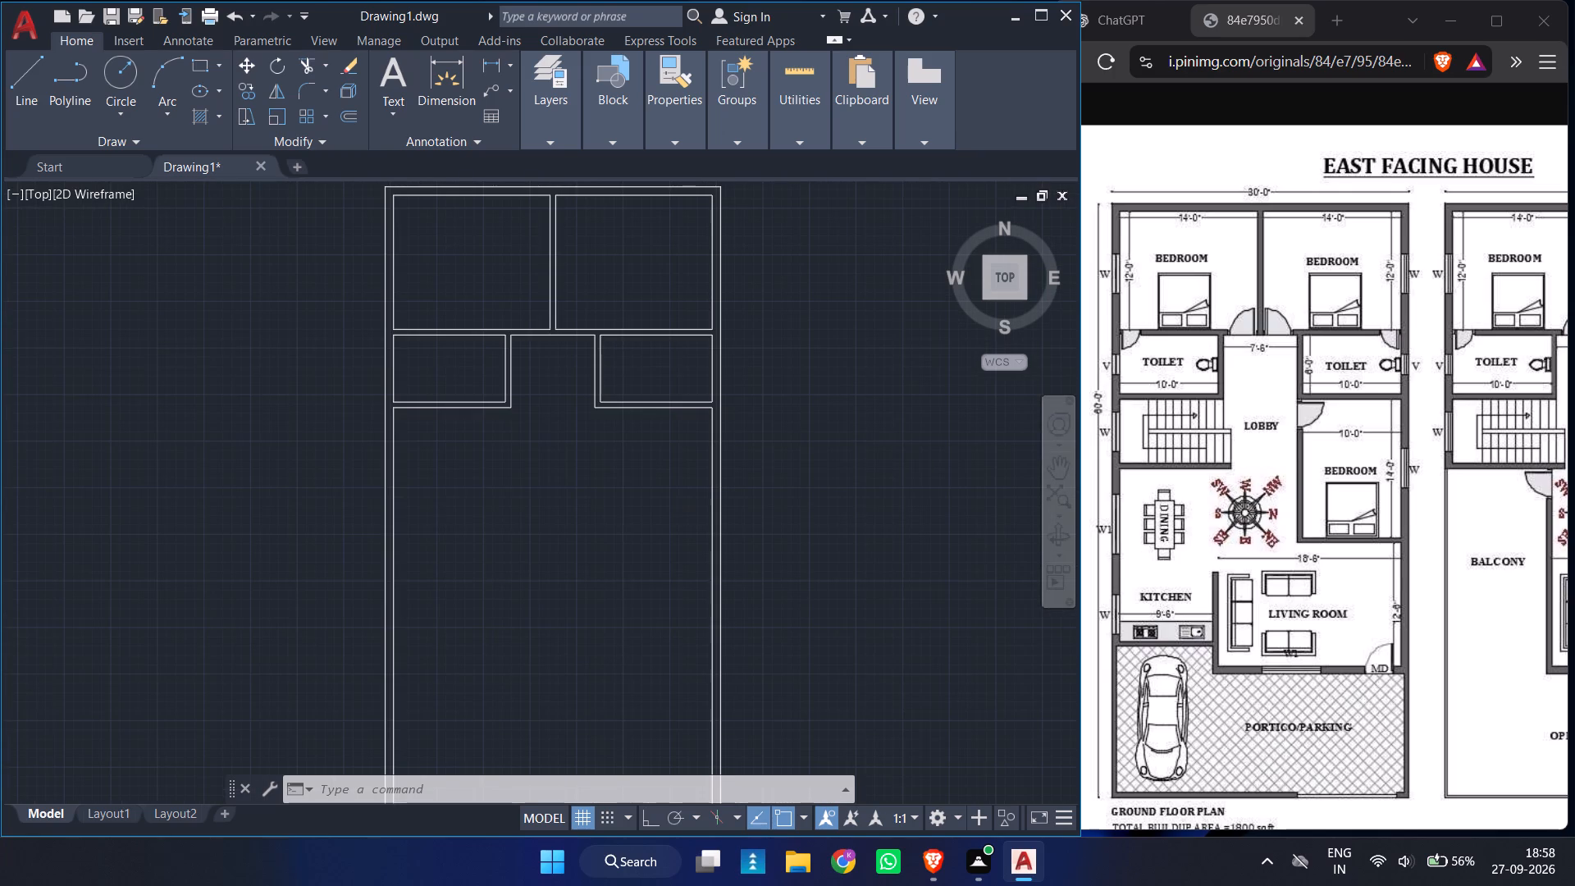
pyautogui.press('o')
pyautogui.press('Return')
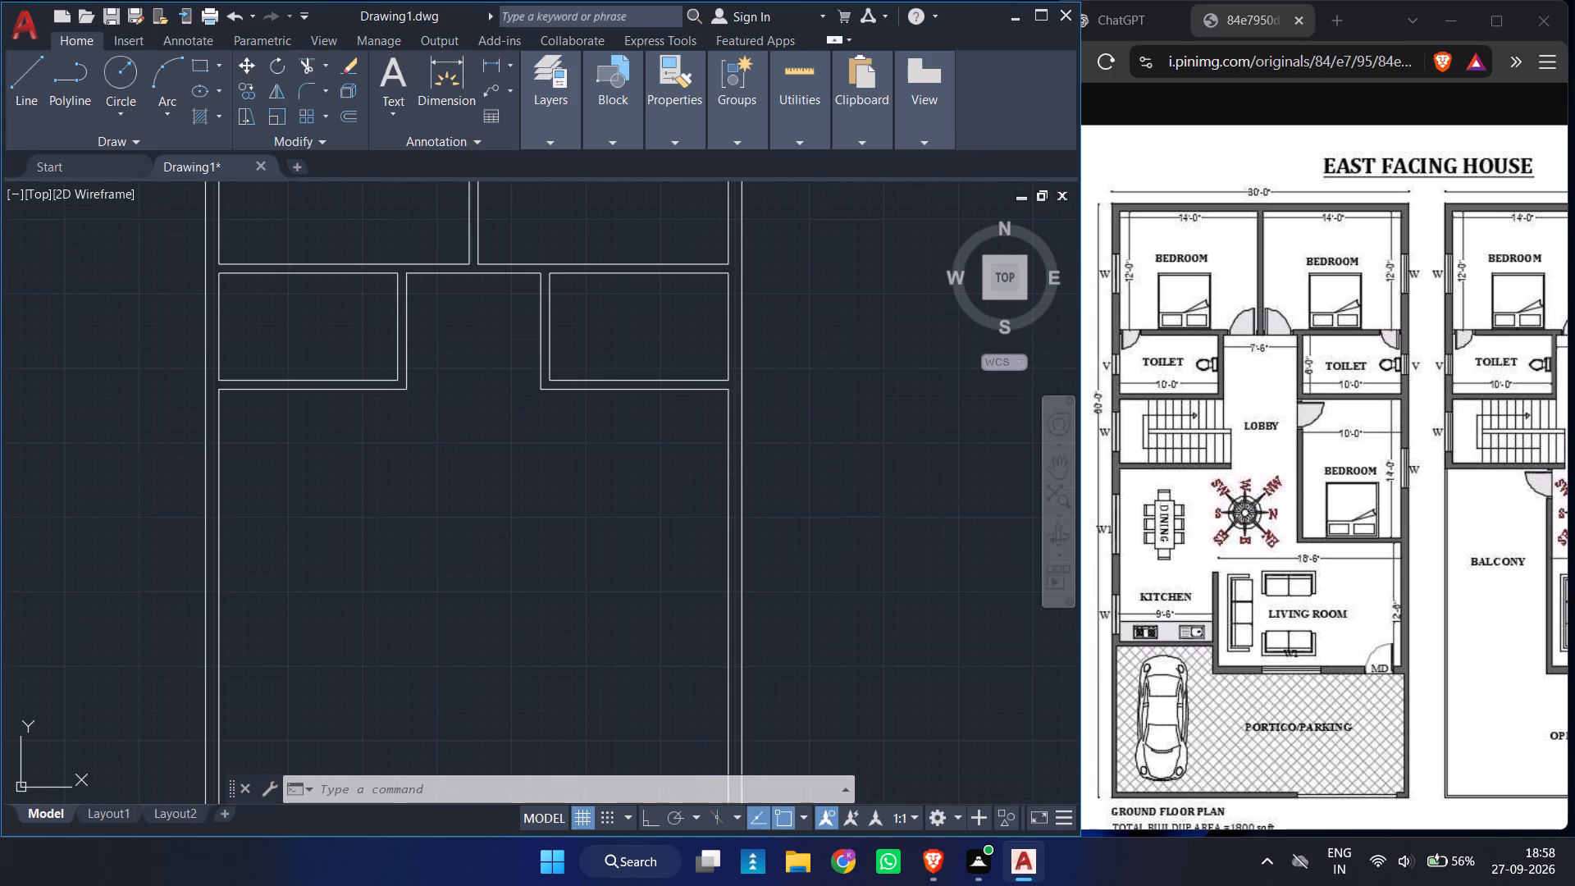
pyautogui.write("14'")
pyautogui.press('Return')
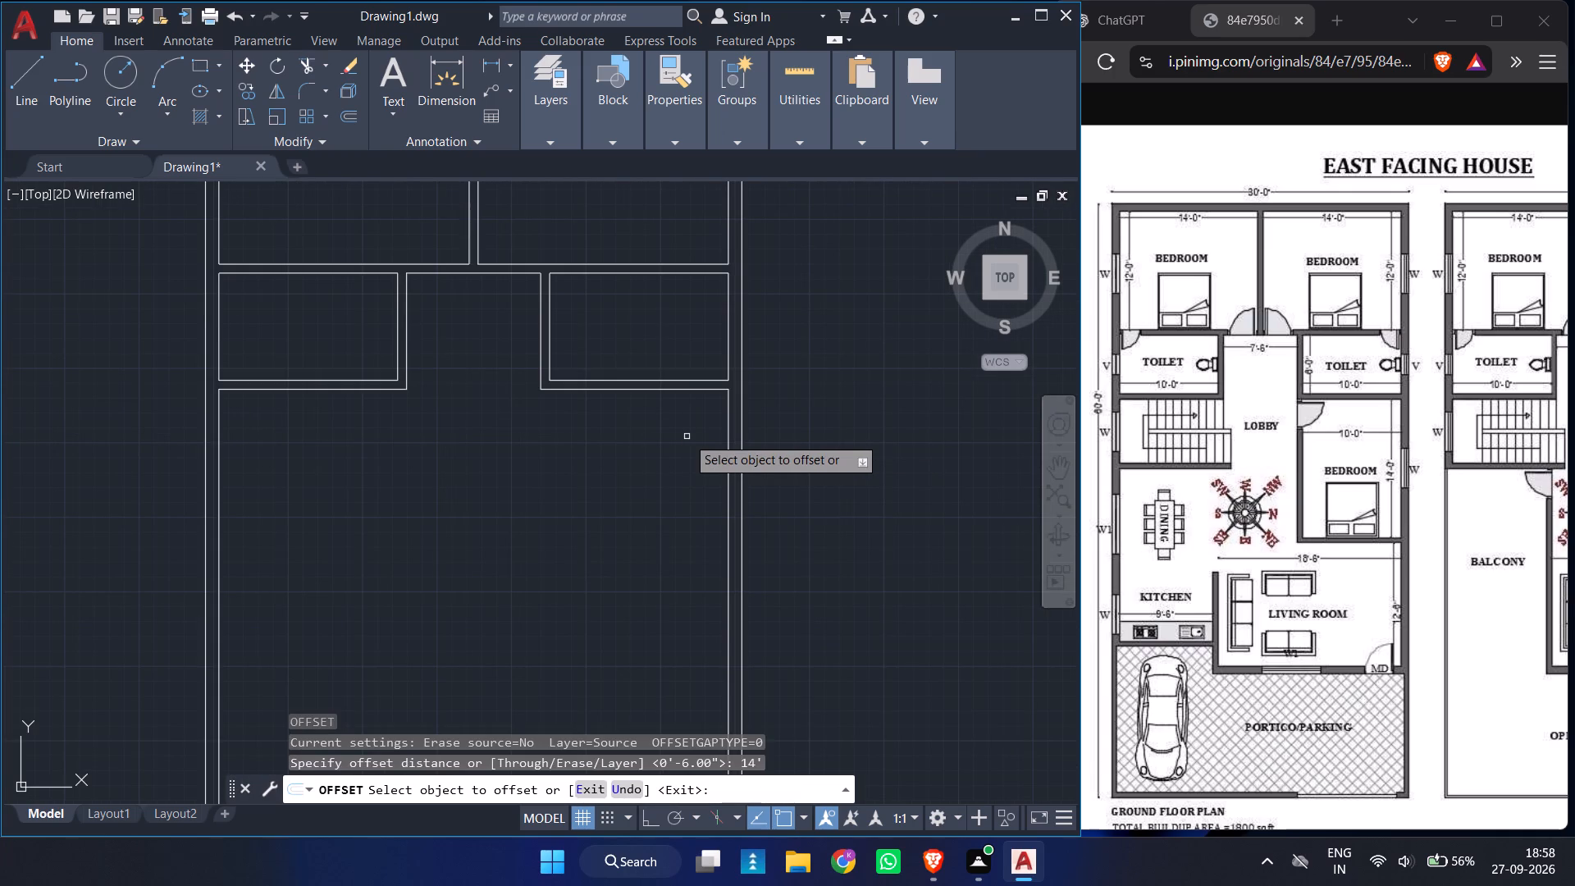
pyautogui.click(624, 390)
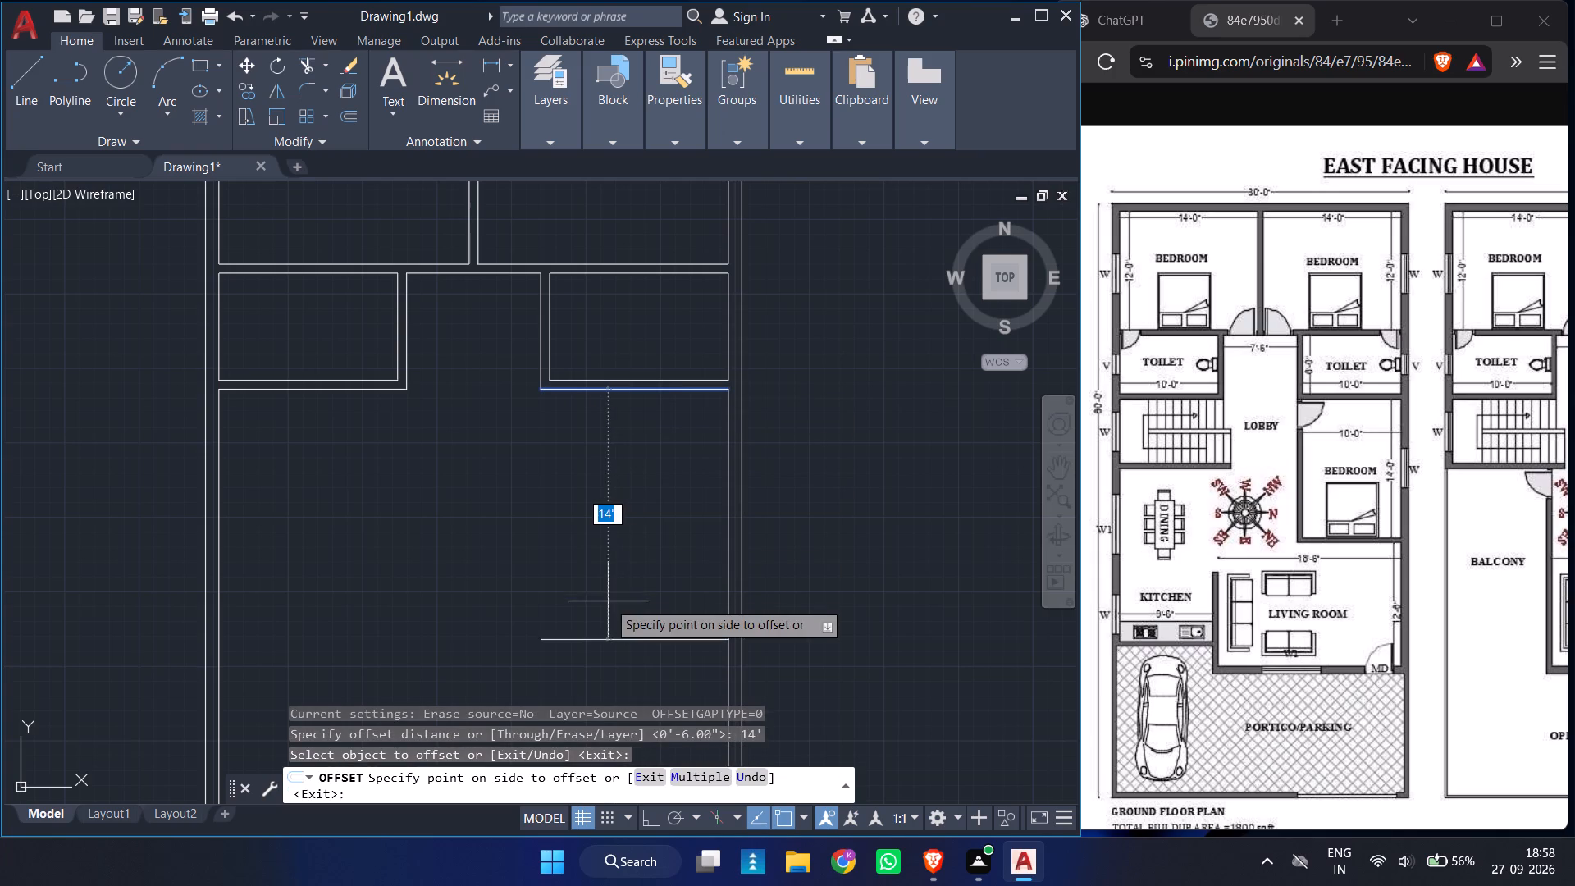
pyautogui.click(608, 601)
pyautogui.click(610, 640)
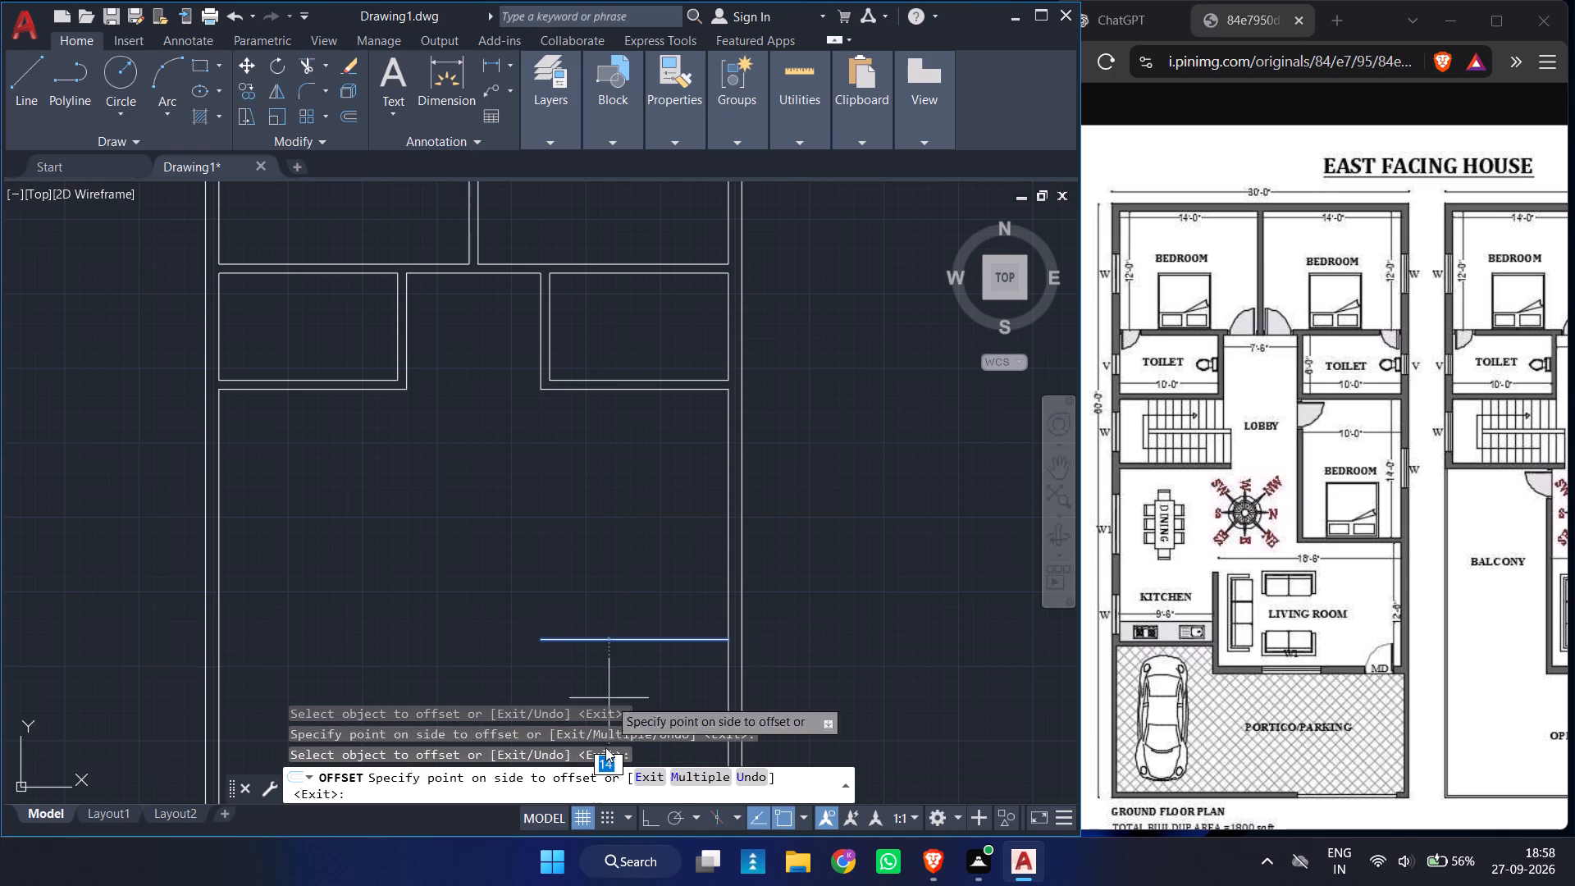
pyautogui.press('6')
pyautogui.press('Return')
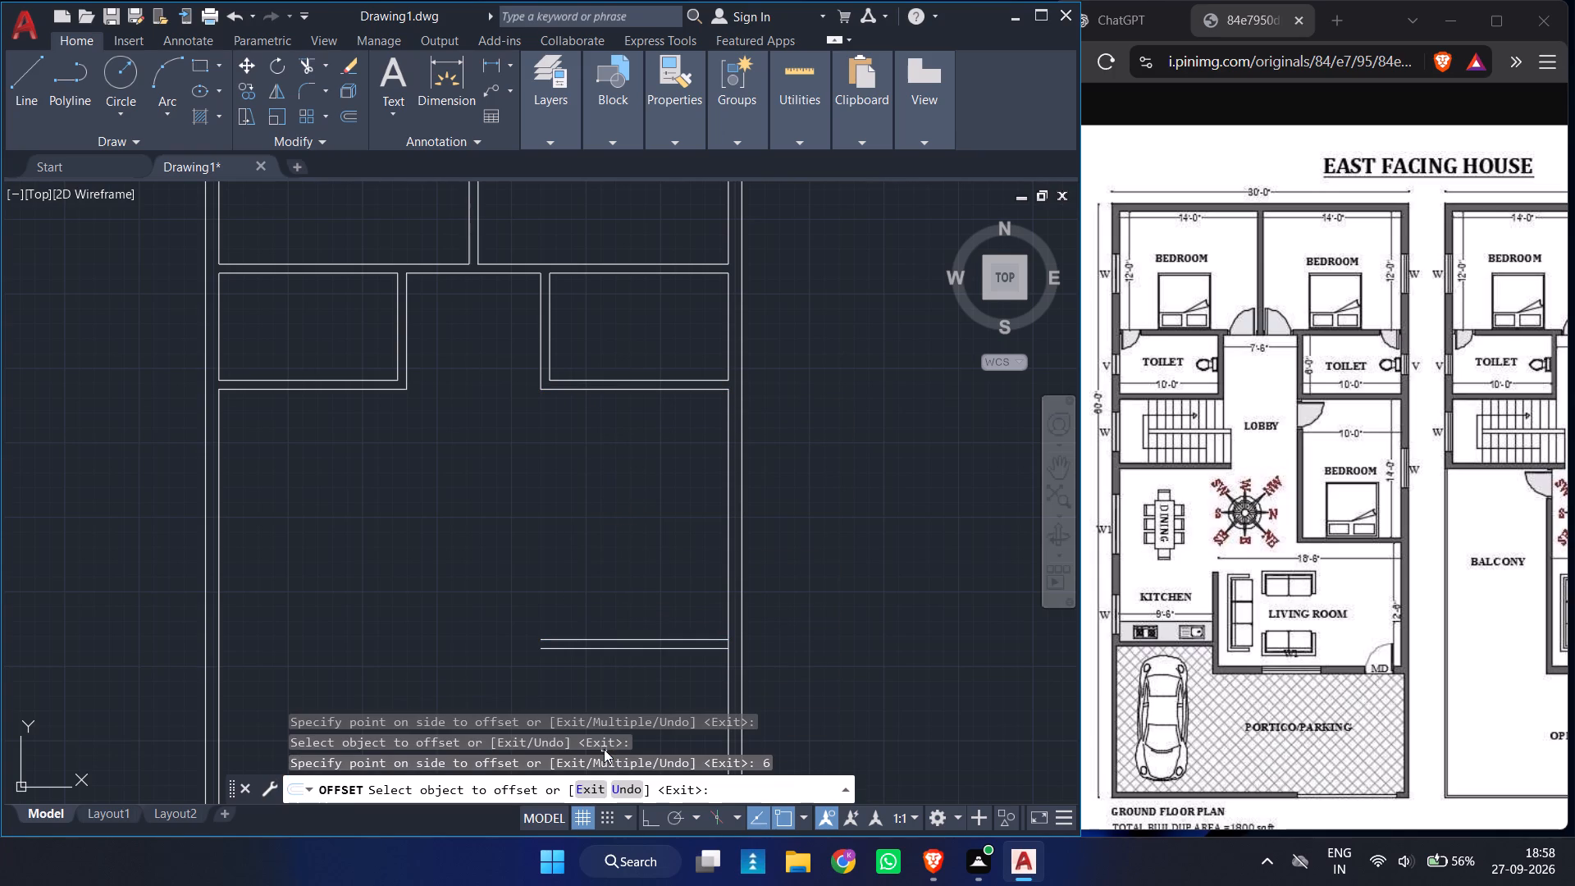
# Offset the right side wall's inner line 10' inward for the third bedroom's width, and offset that new line 6" toward the lobby.
pyautogui.click(727, 566)
pyautogui.write("10'")
pyautogui.press('Return')
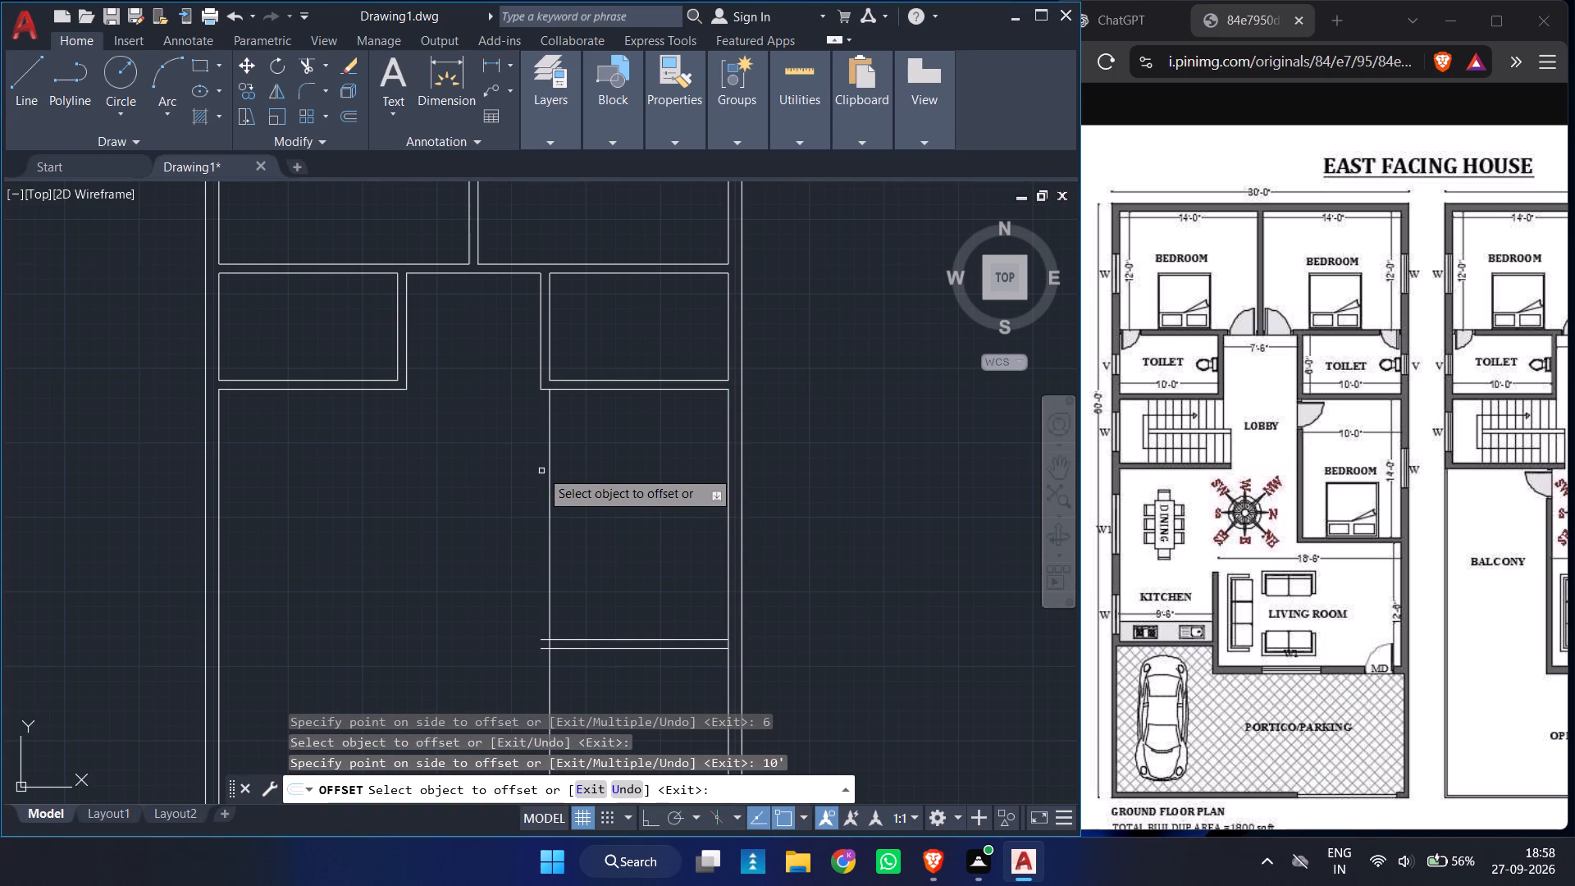
pyautogui.click(548, 474)
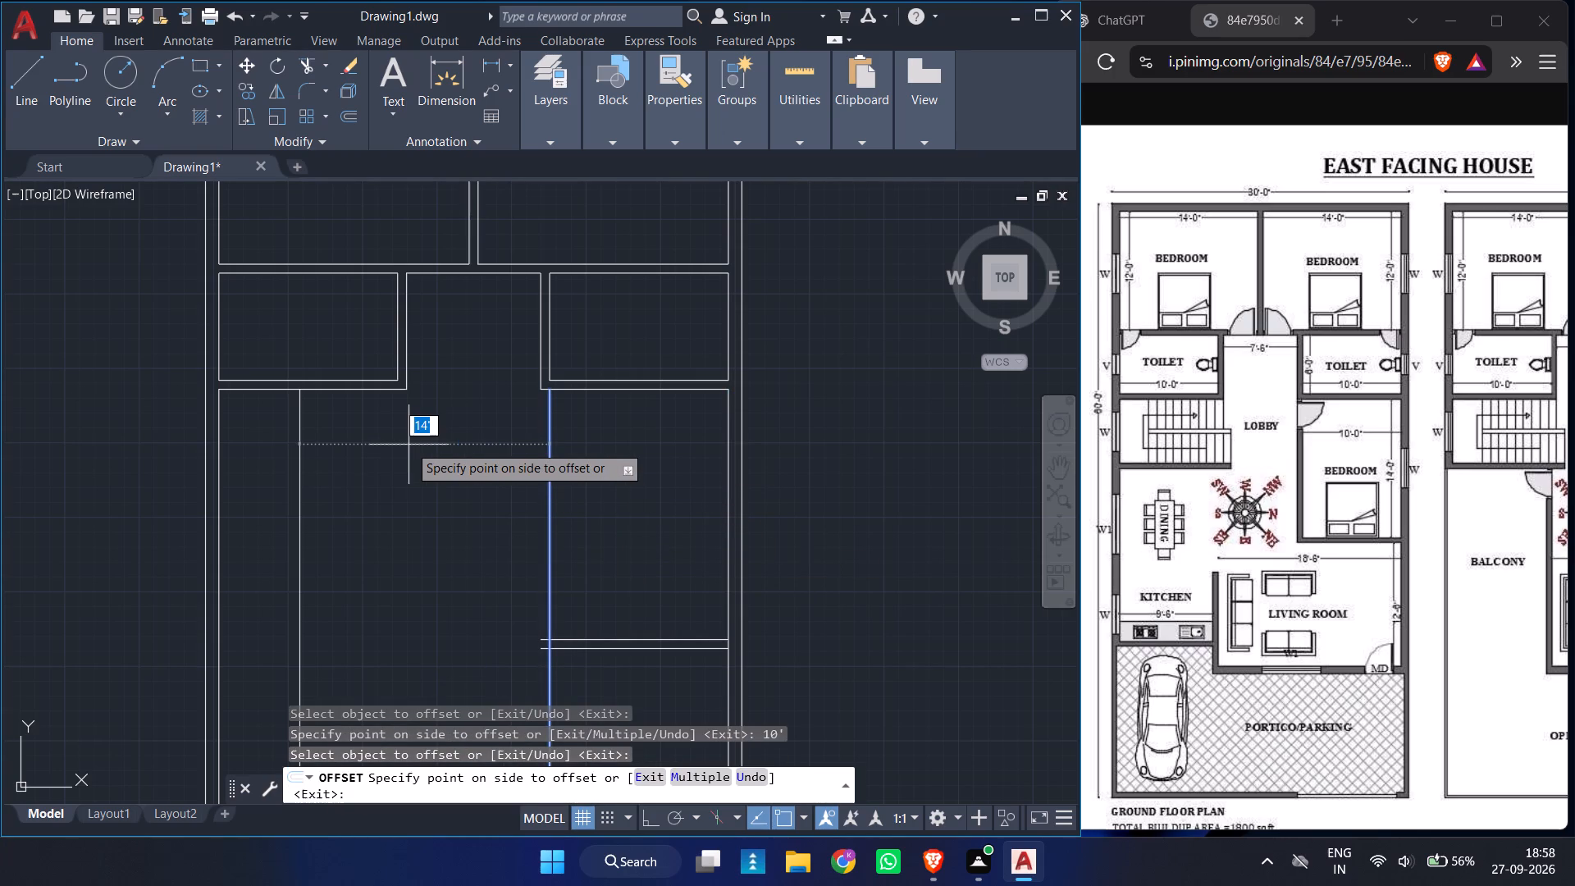
pyautogui.press('6')
pyautogui.press('Return')
pyautogui.press('Escape')
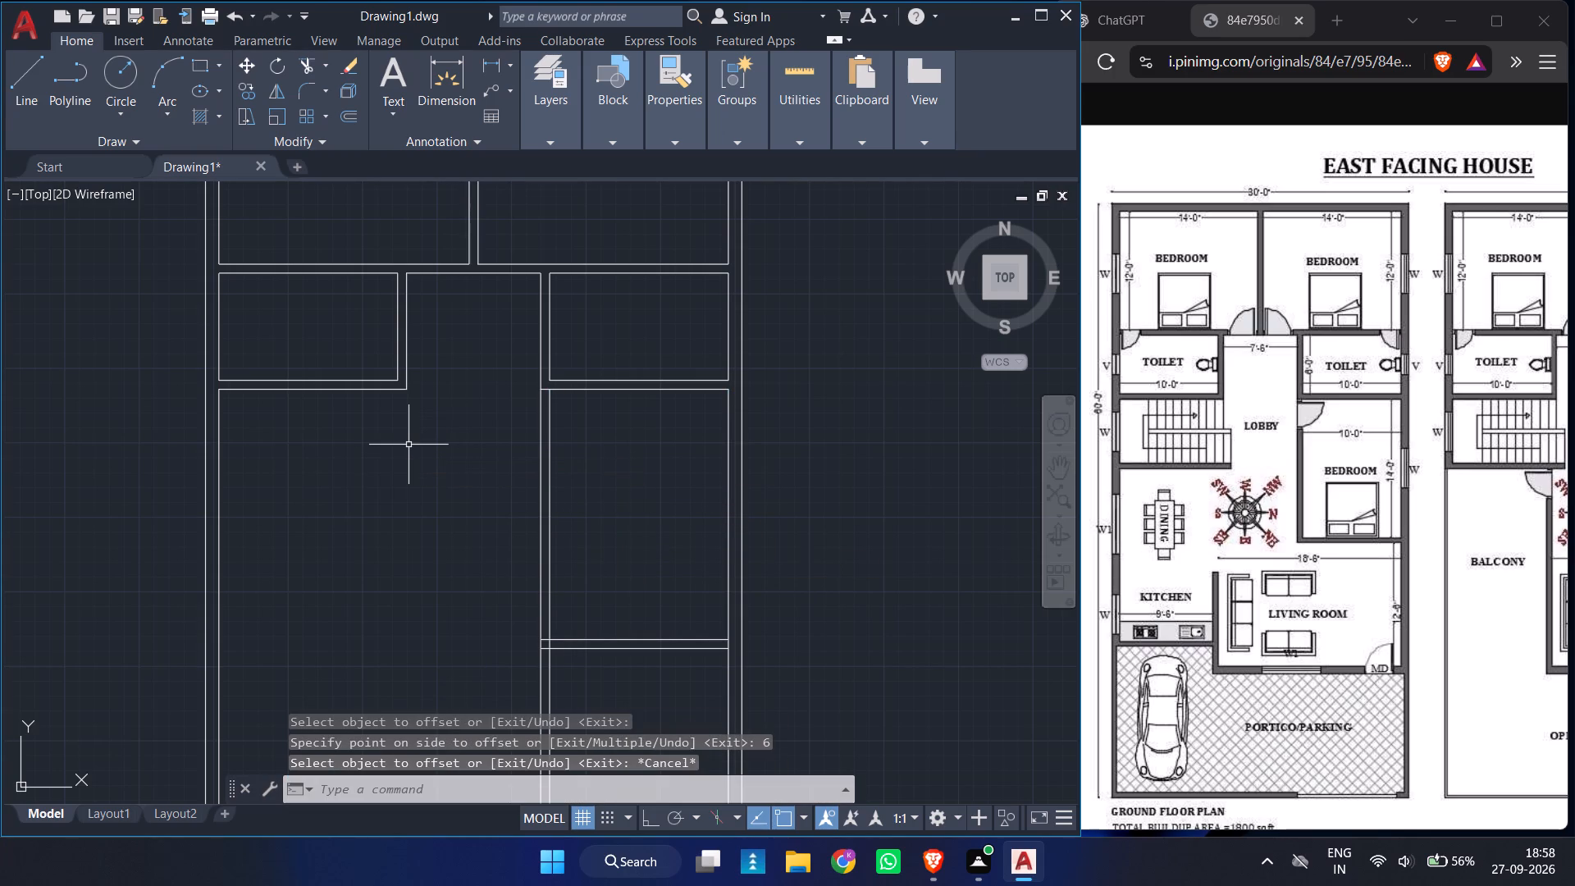
# Trim the line pieces crossing the third bedroom's partition junctions at the toilet partition, the right side wall and its lower lobby-side corner.
pyautogui.write('TR')
pyautogui.press('space')
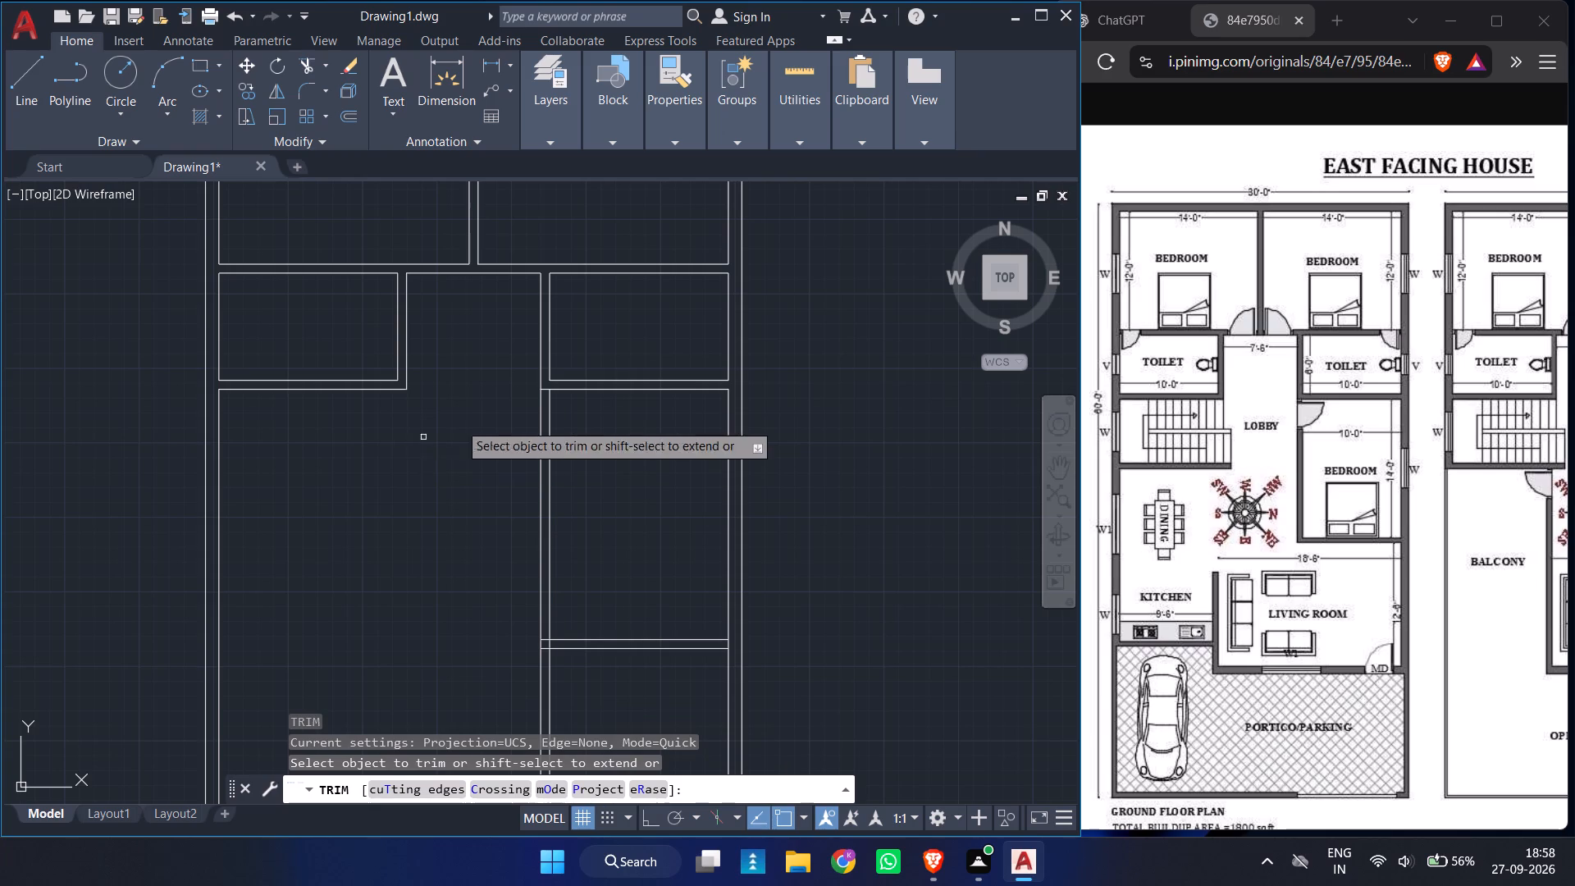
pyautogui.click(544, 389)
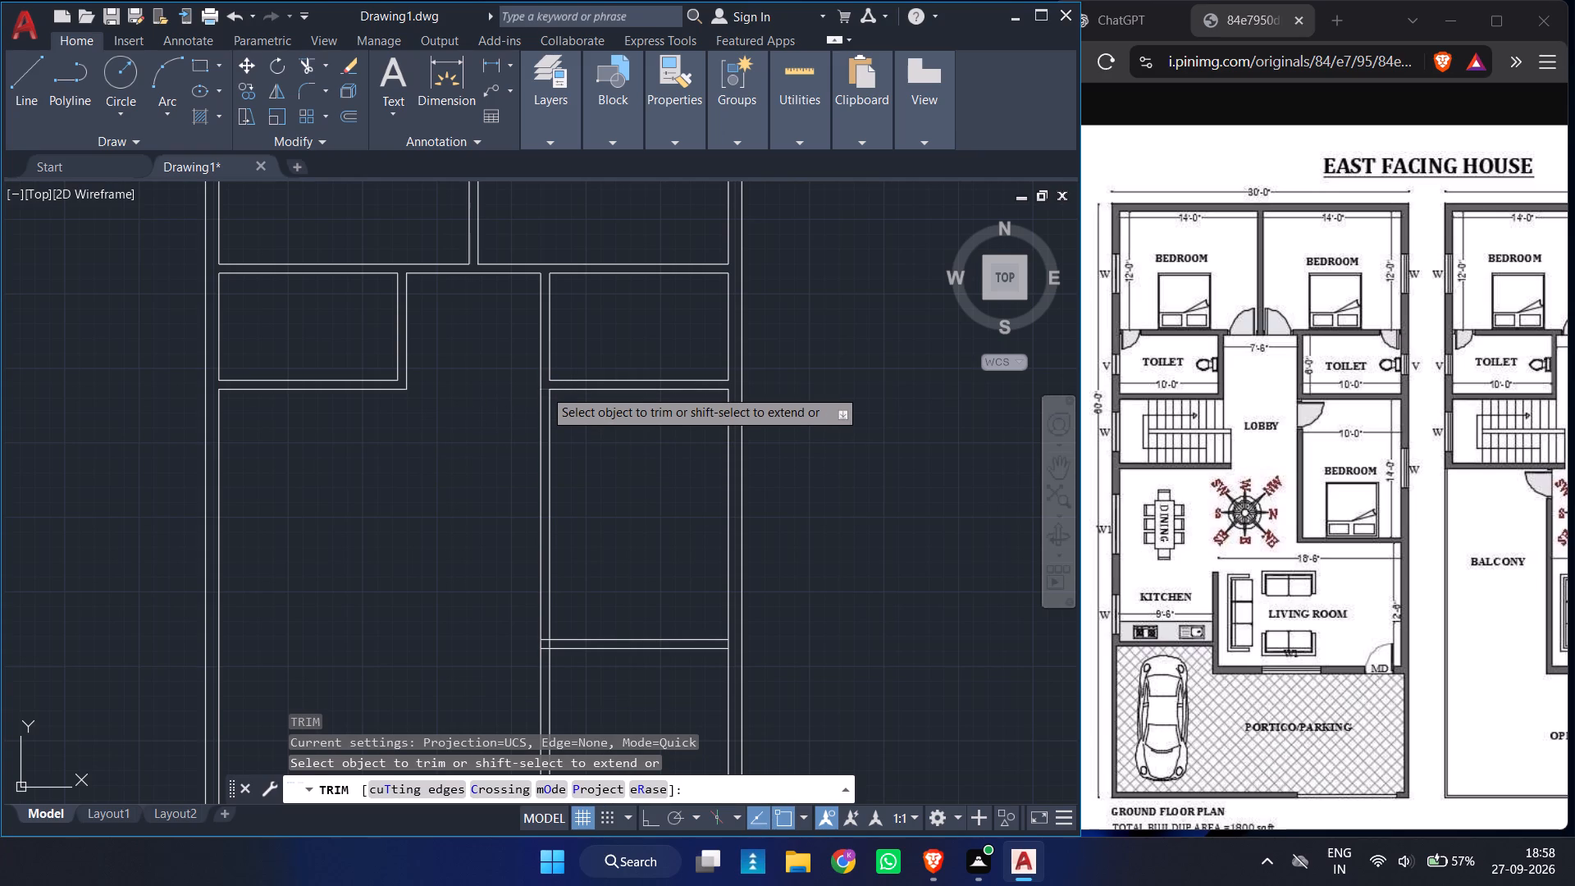
pyautogui.click(730, 646)
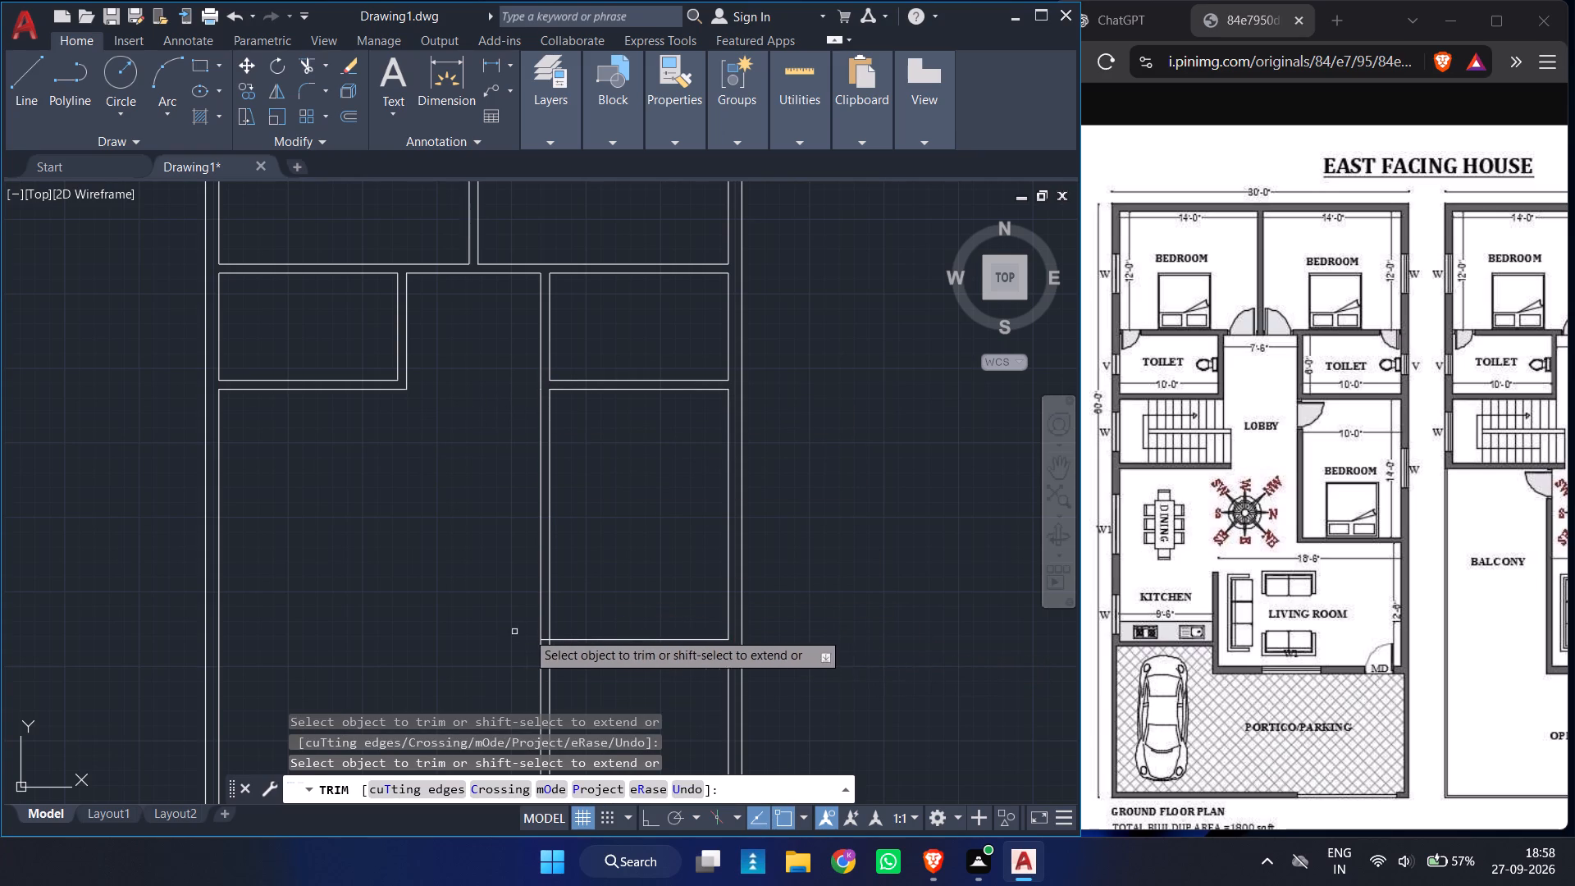
pyautogui.click(550, 643)
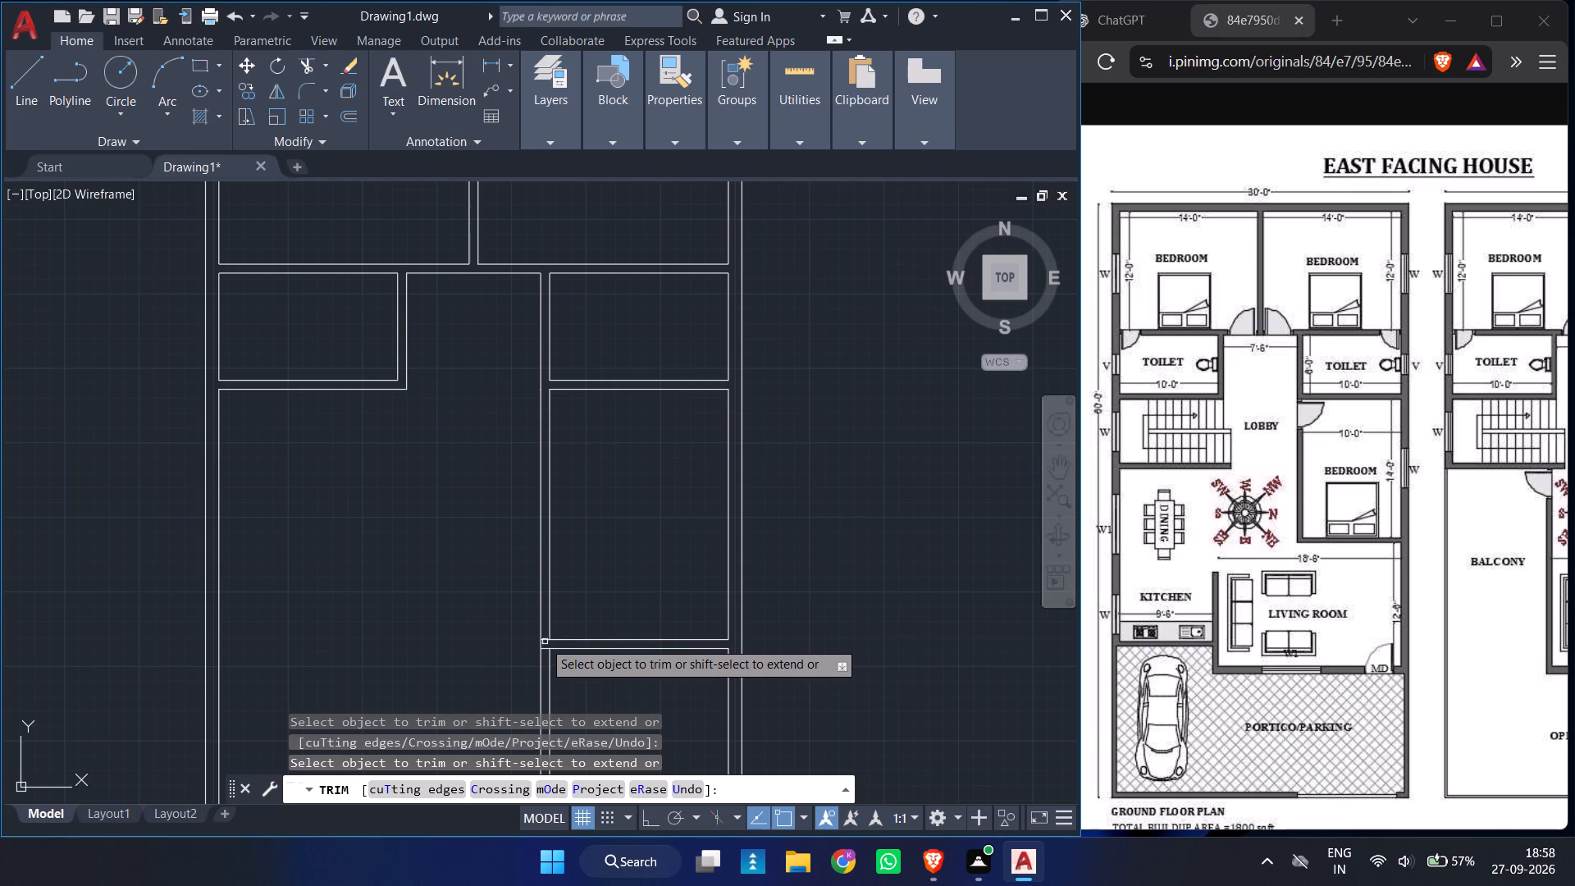
pyautogui.click(546, 639)
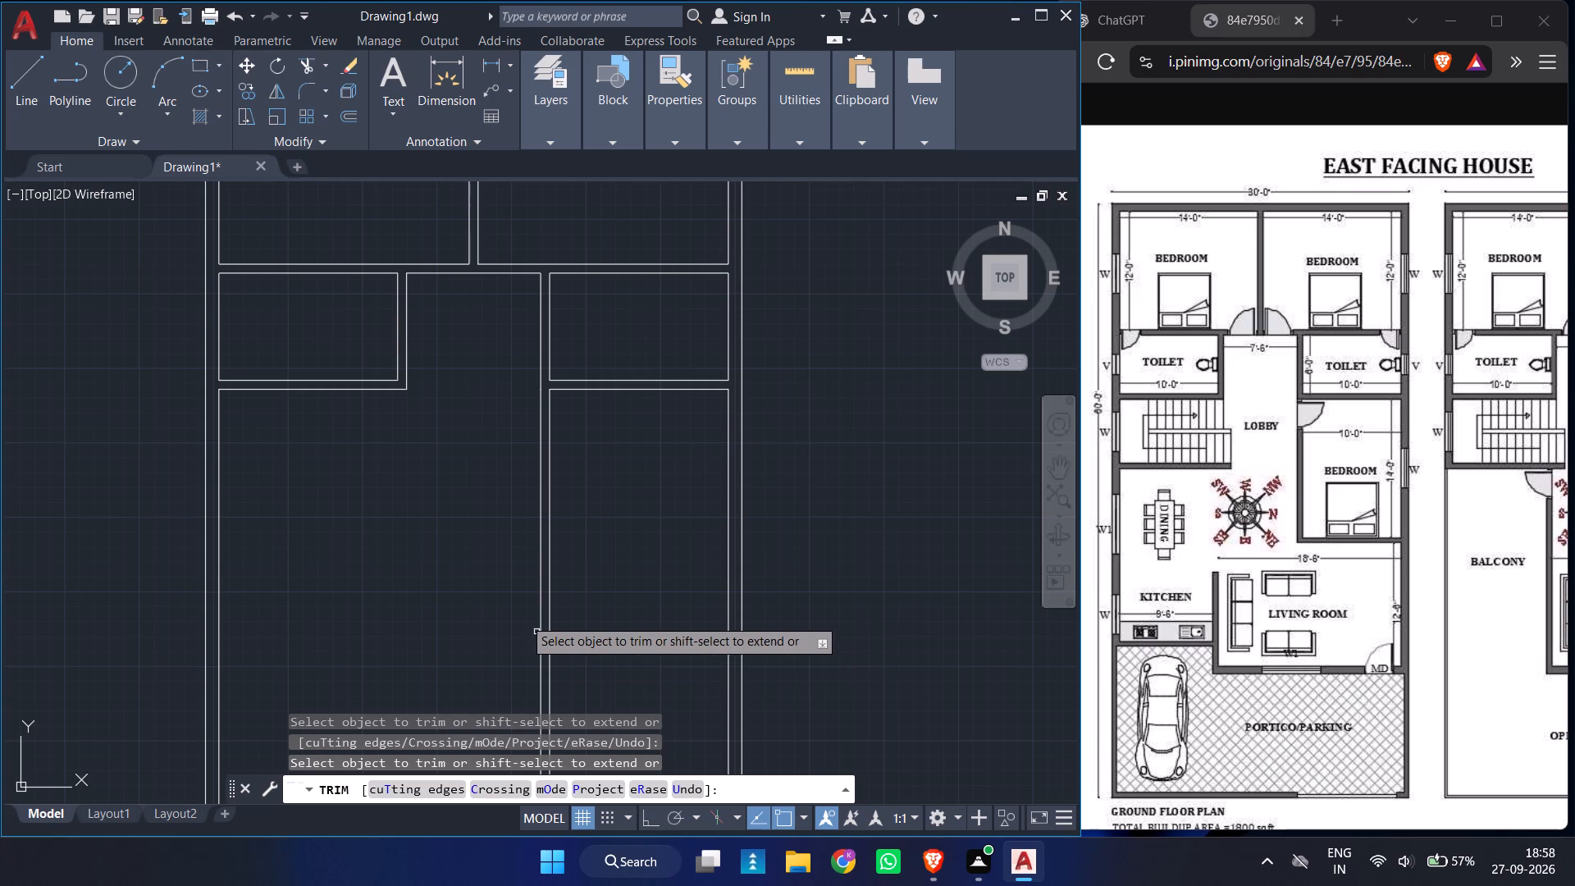
# Trim away both vertical partition lines that continue below the third bedroom's lower partition.
pyautogui.keyDown('ctrl'); pyautogui.scroll(-1, 465, 544); pyautogui.keyUp('ctrl')
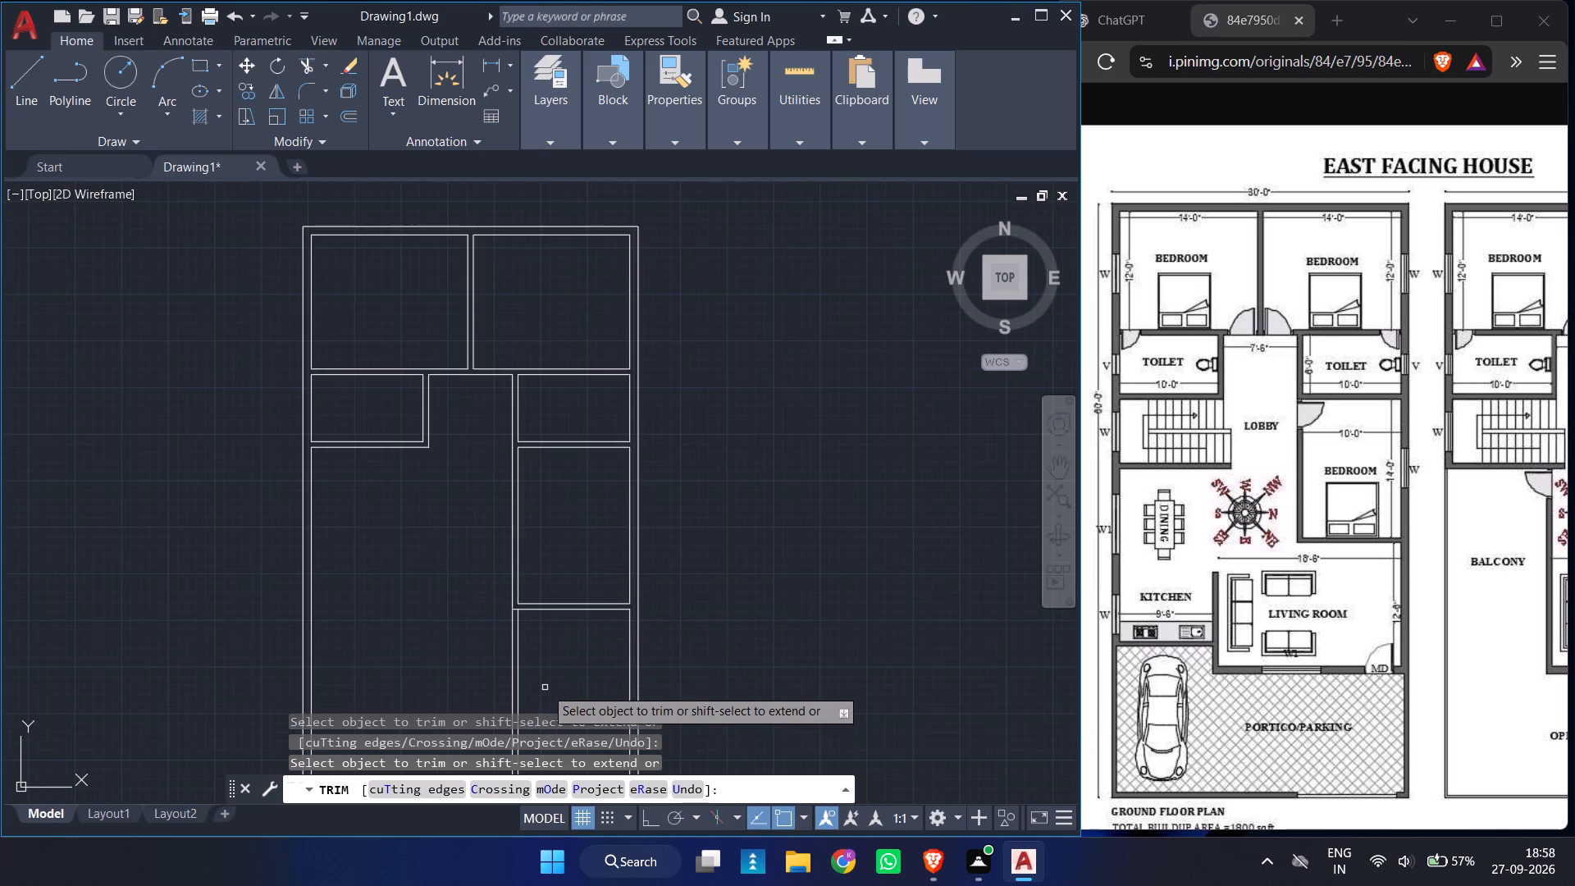
pyautogui.click(512, 644)
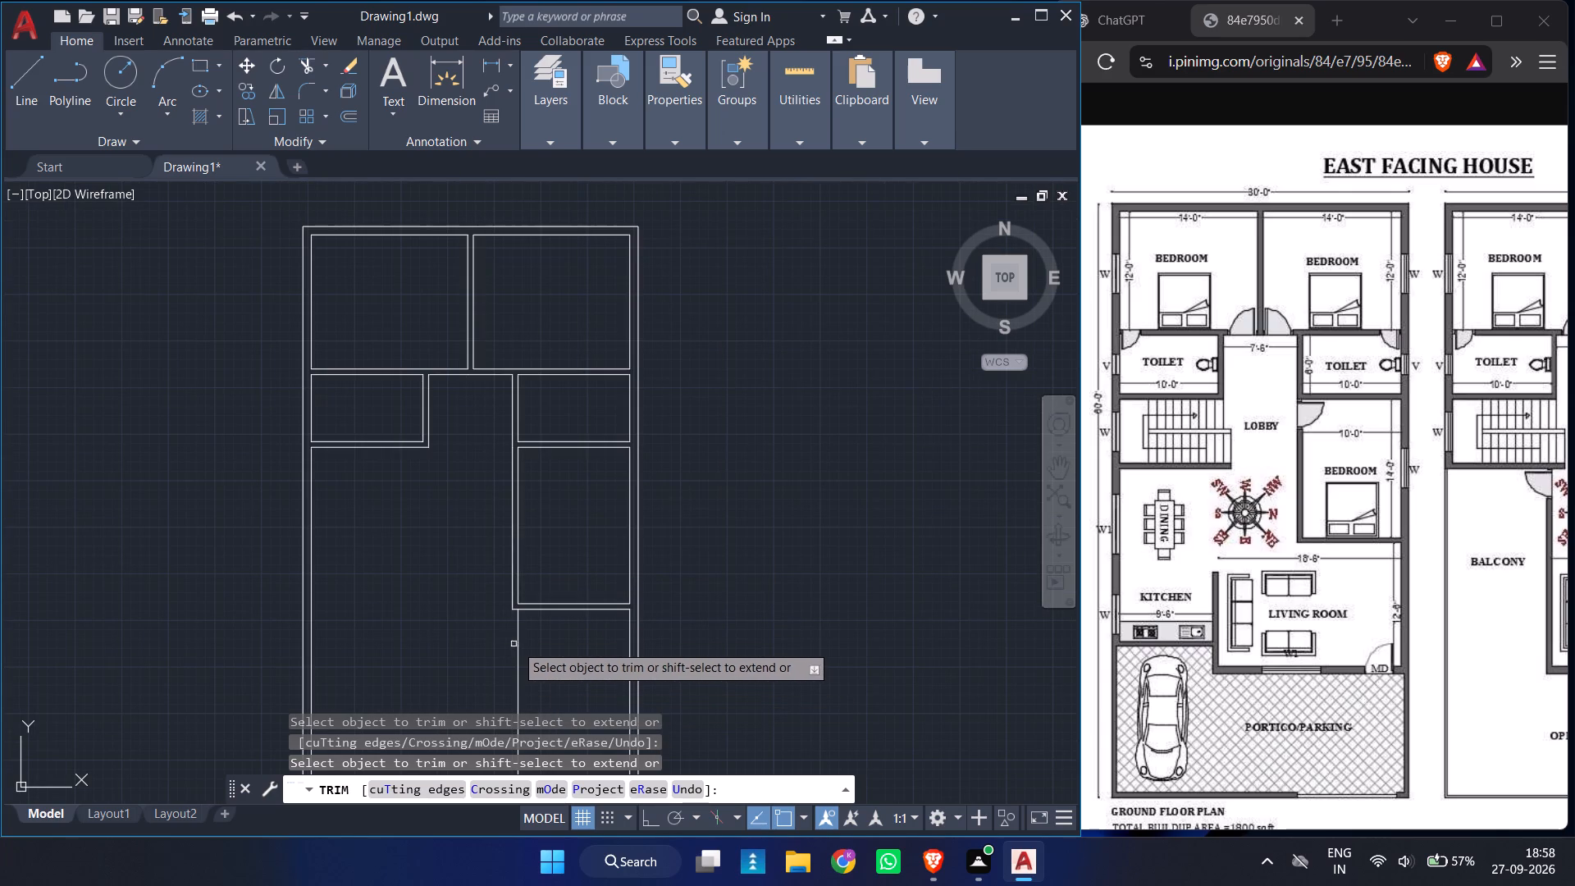
pyautogui.click(522, 649)
pyautogui.click(465, 626)
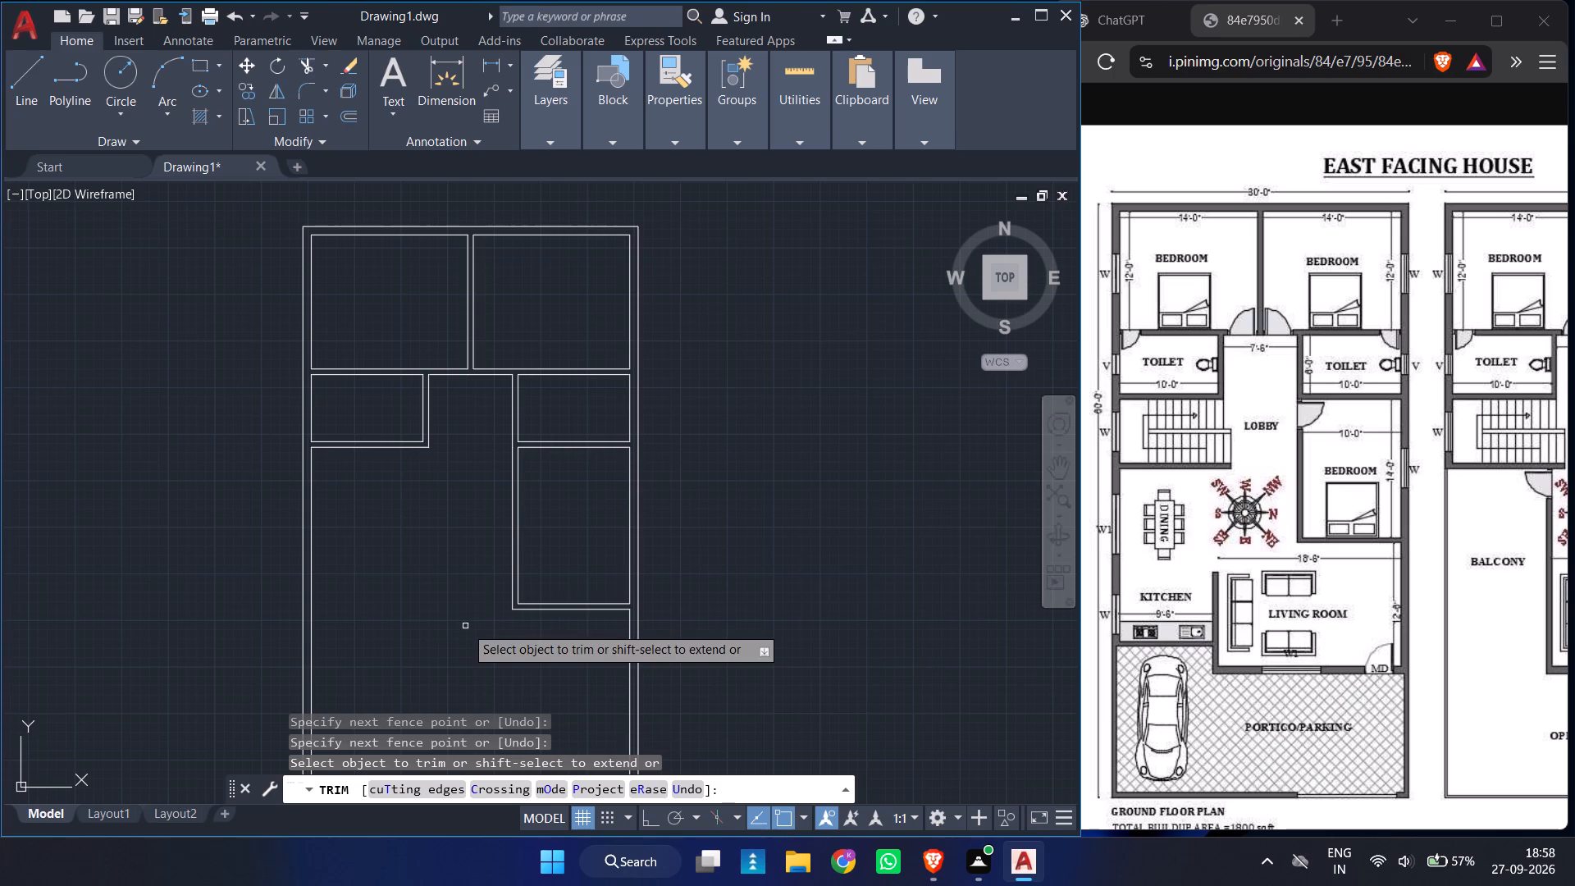
pyautogui.keyDown('ctrl'); pyautogui.scroll(-2, 719, 481); pyautogui.keyUp('ctrl')
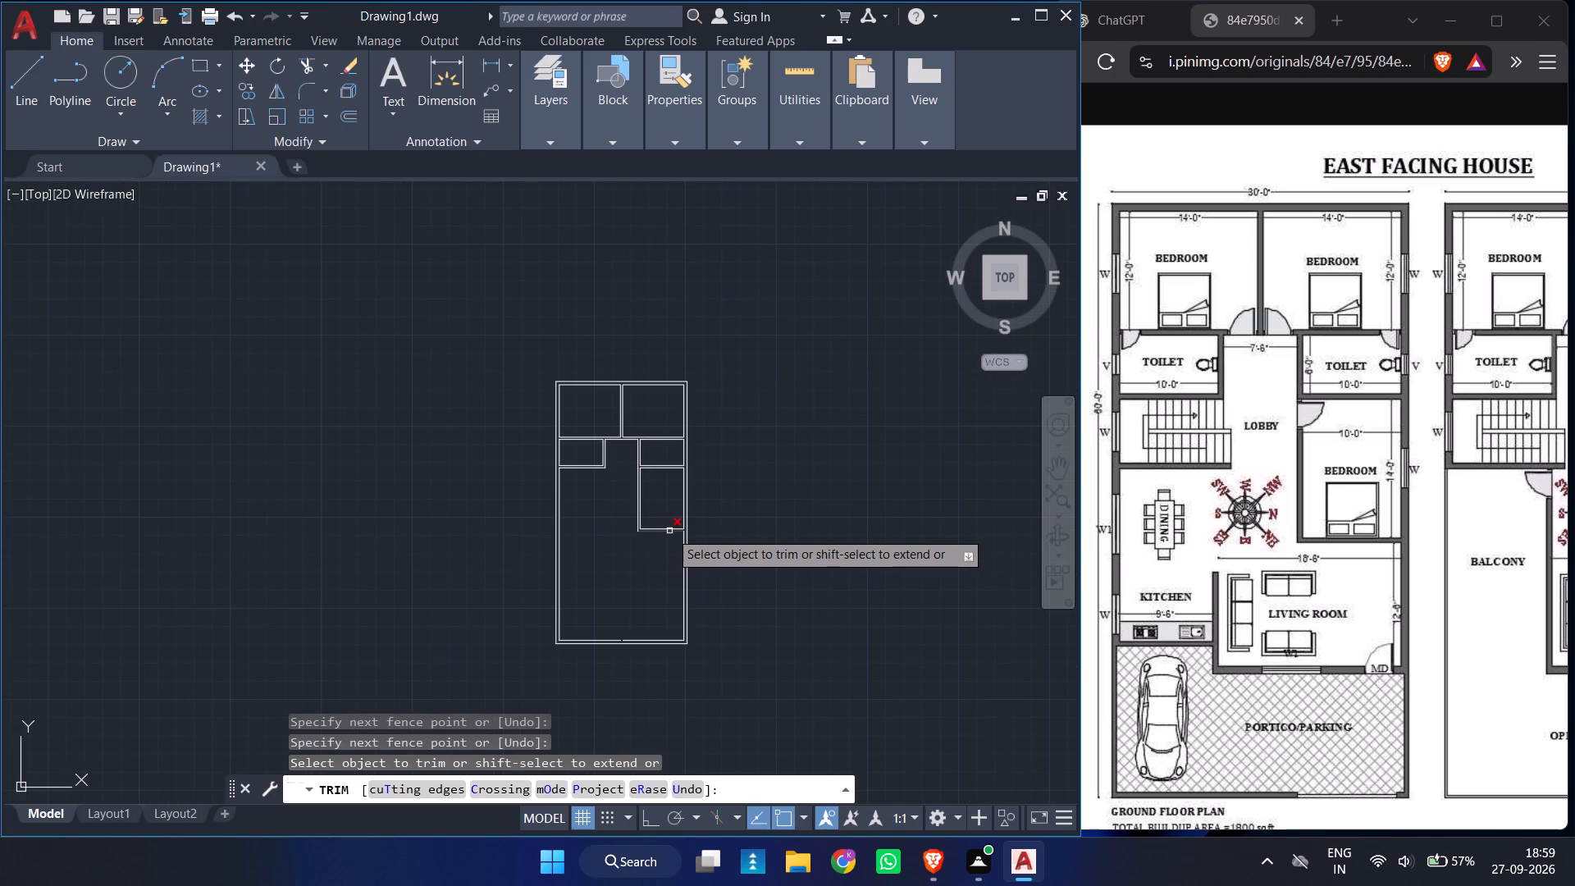
pyautogui.press('Escape')
# Offset the third bedroom's lower partition line 12'6" downward for the living room, and offset that new line 9" further down.
pyautogui.press('o')
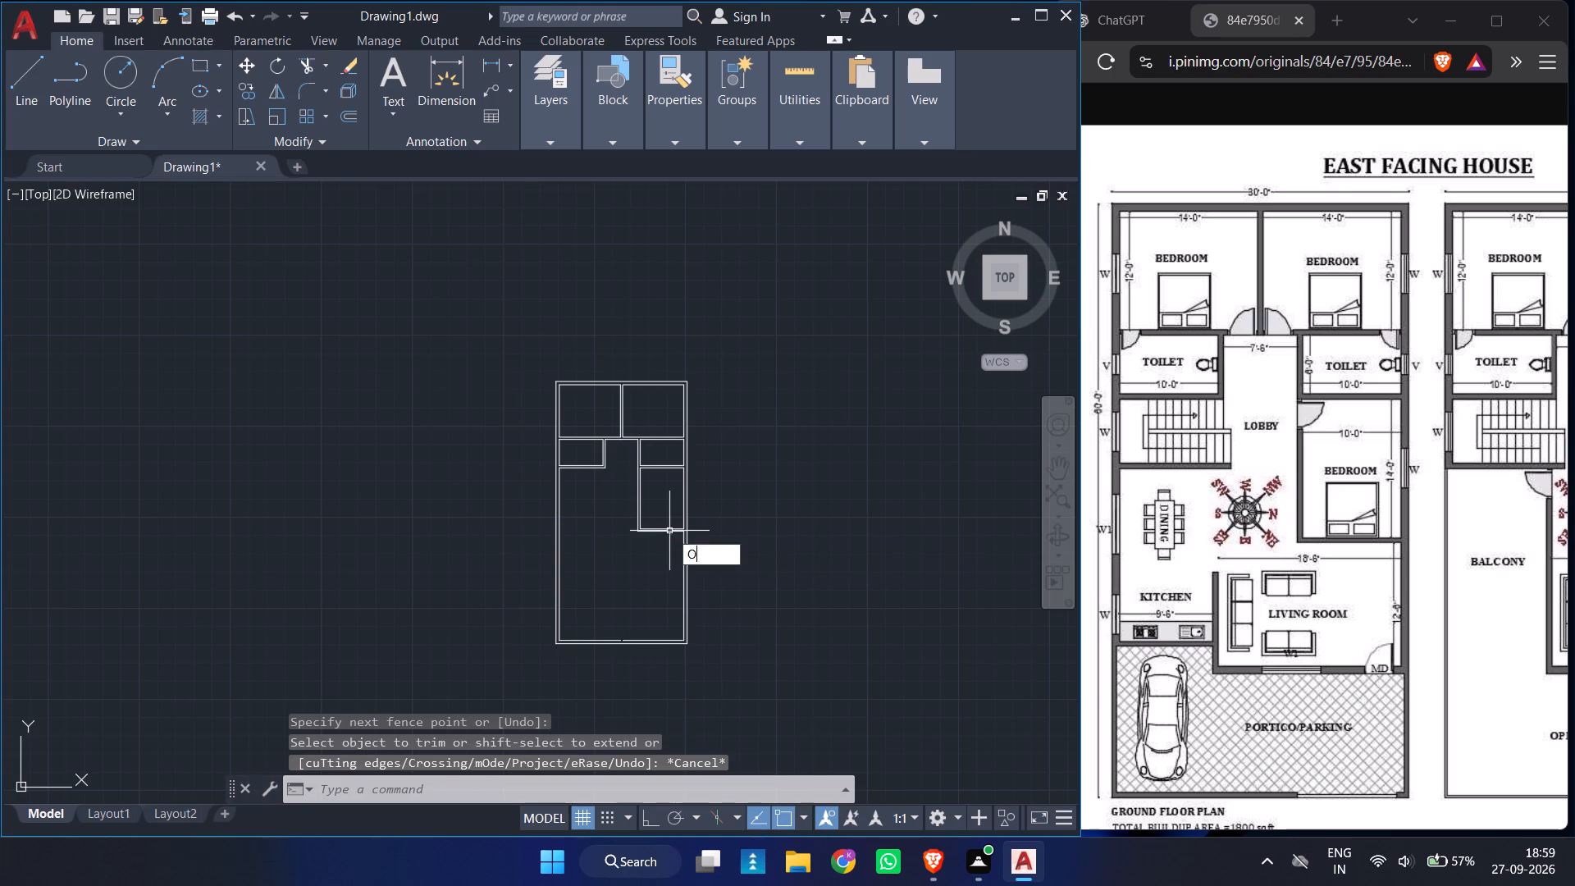
pyautogui.press('Return')
pyautogui.write("12'6")
pyautogui.press('Return')
pyautogui.click(669, 531)
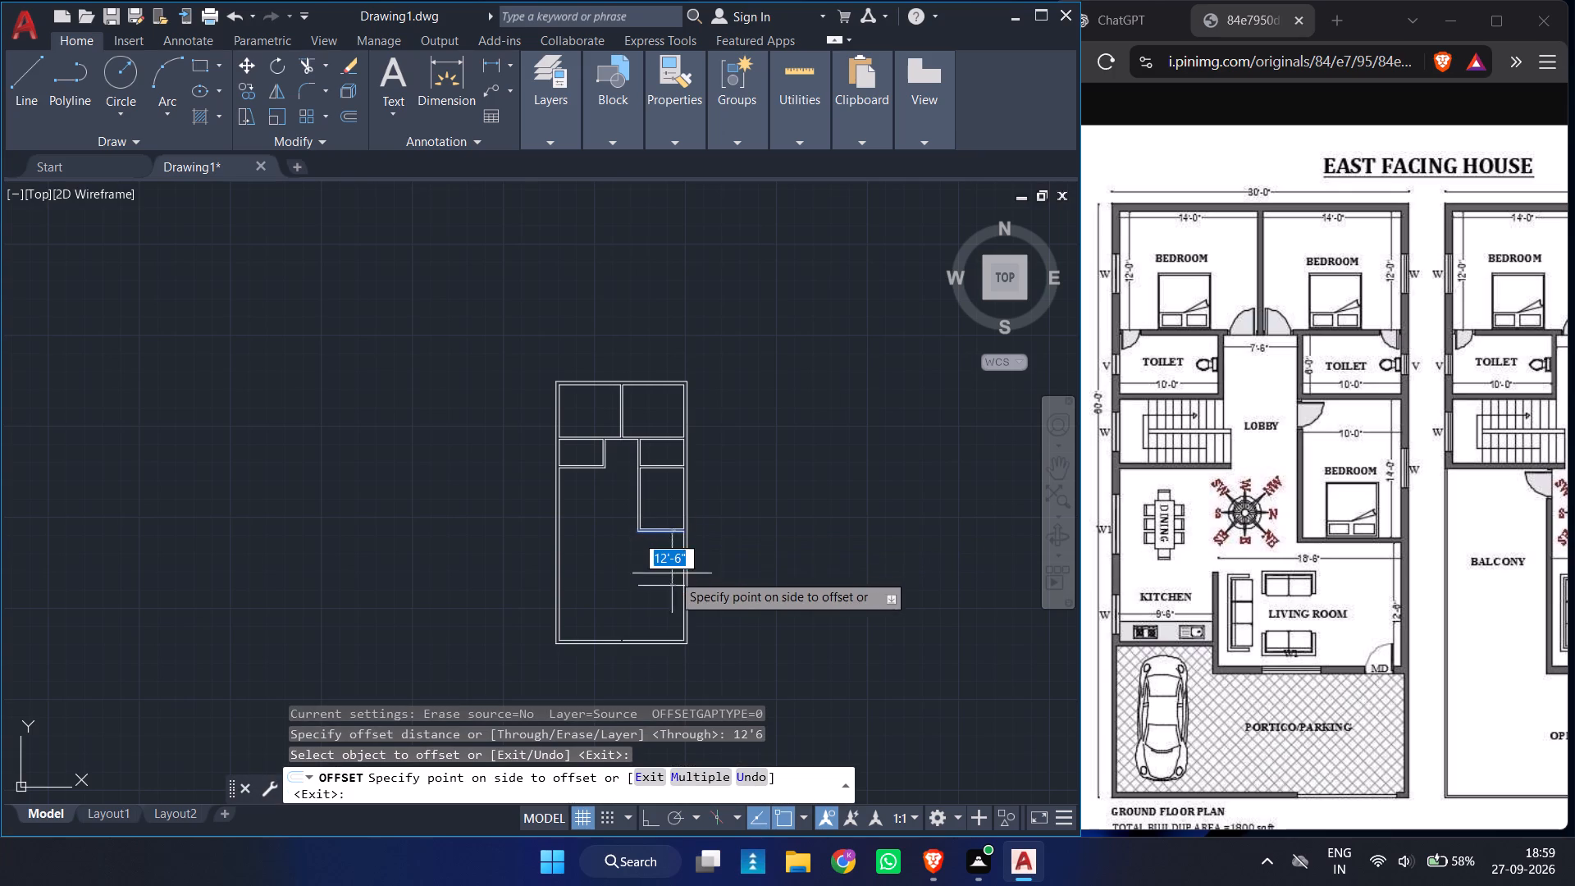
pyautogui.click(665, 611)
pyautogui.keyDown('ctrl'); pyautogui.scroll(-3, 606, 485); pyautogui.keyUp('ctrl')
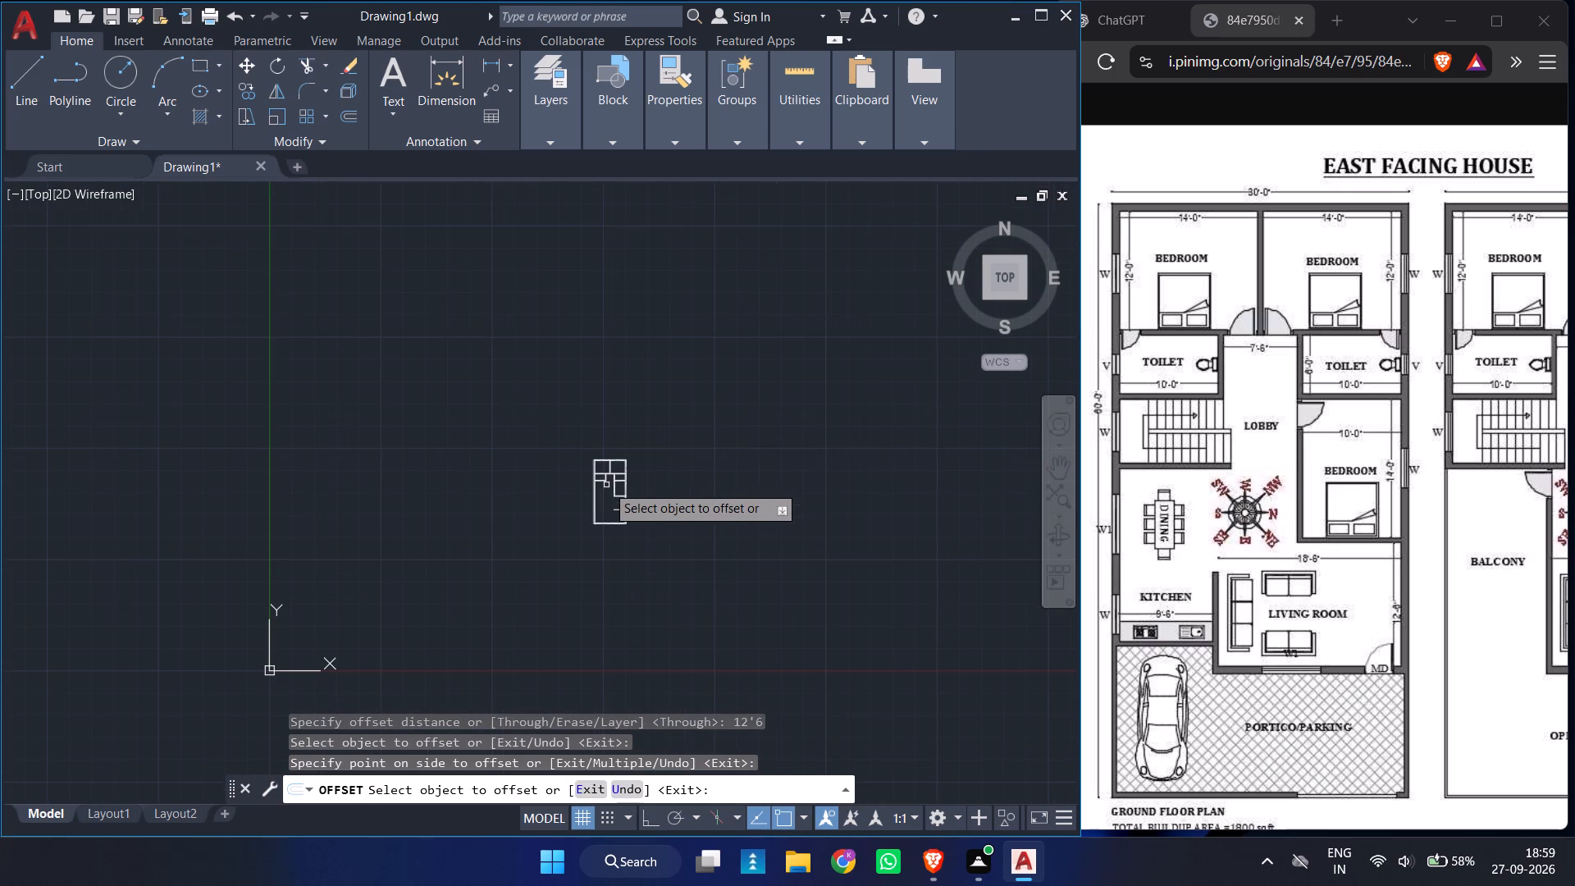
pyautogui.scroll(2, 628, 520)
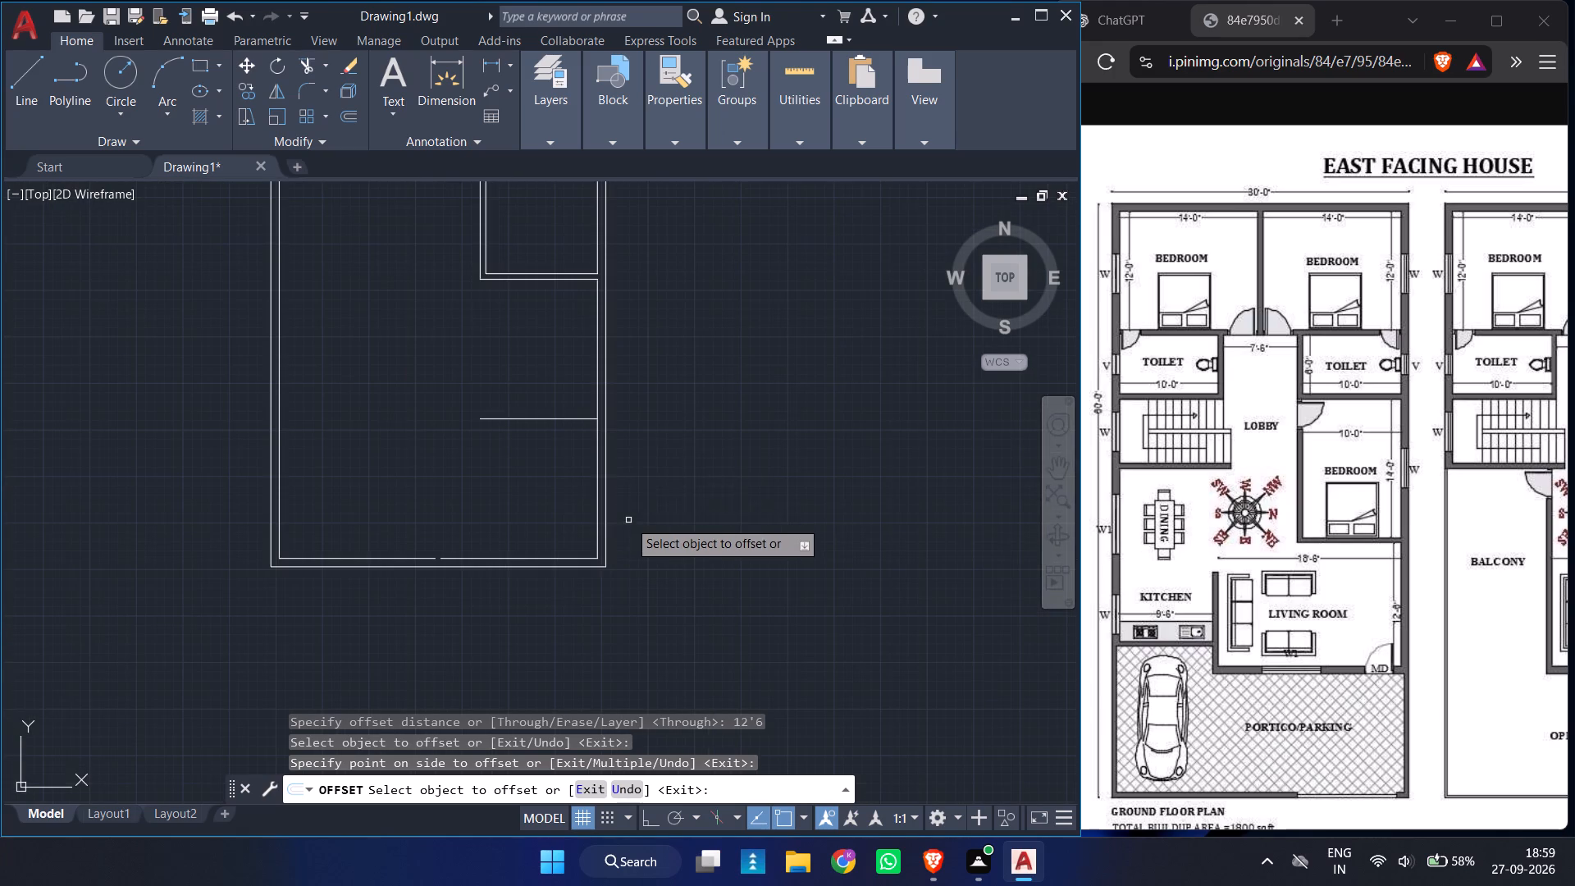
pyautogui.click(554, 418)
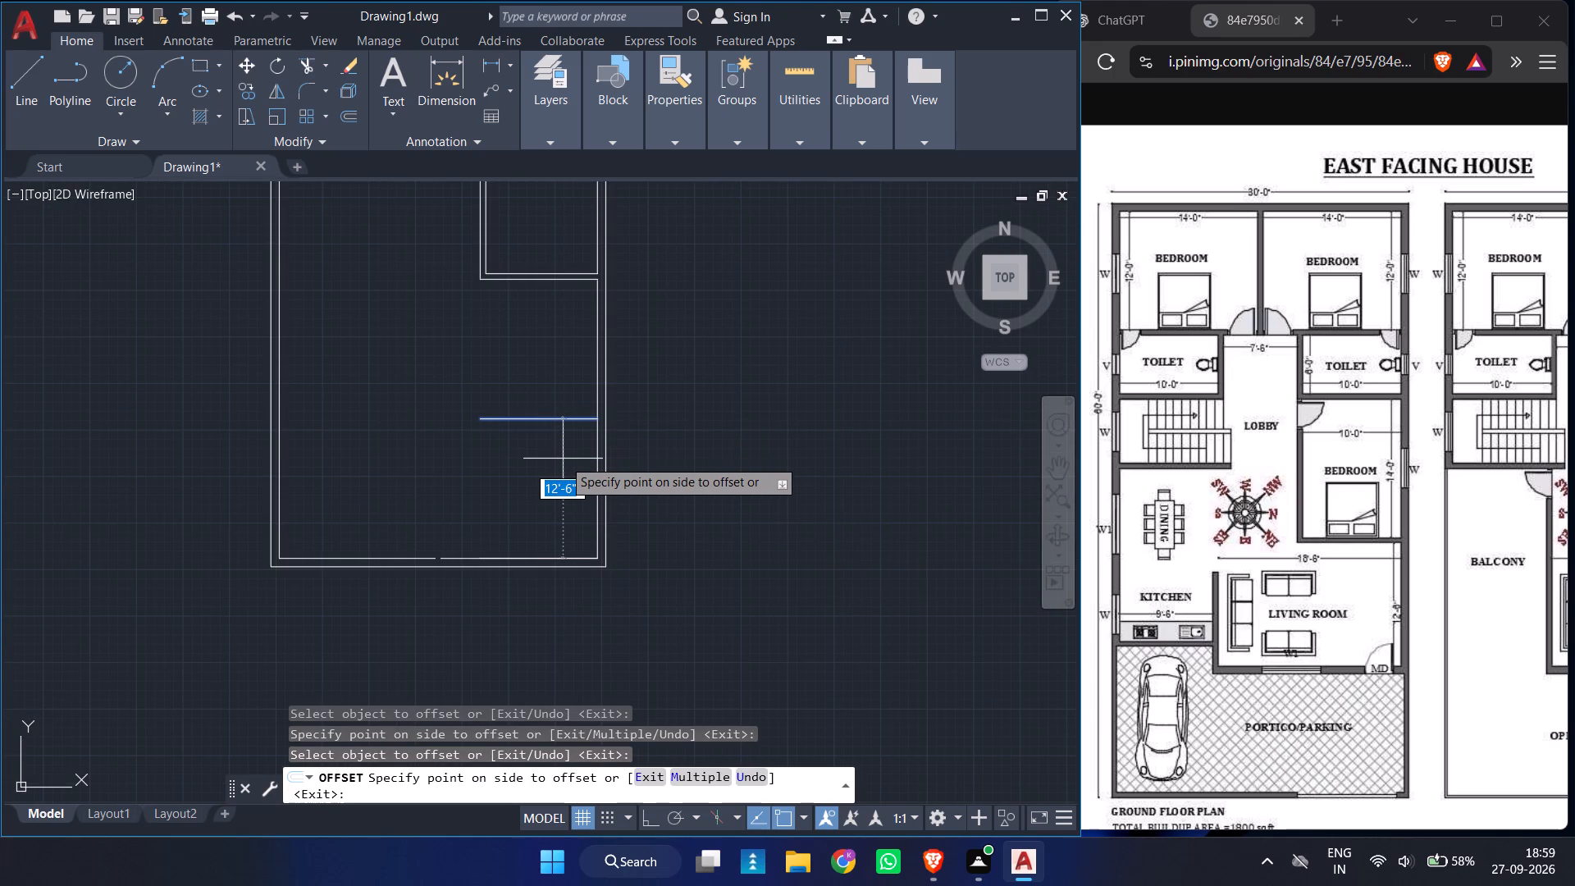
pyautogui.press('9')
pyautogui.press('Return')
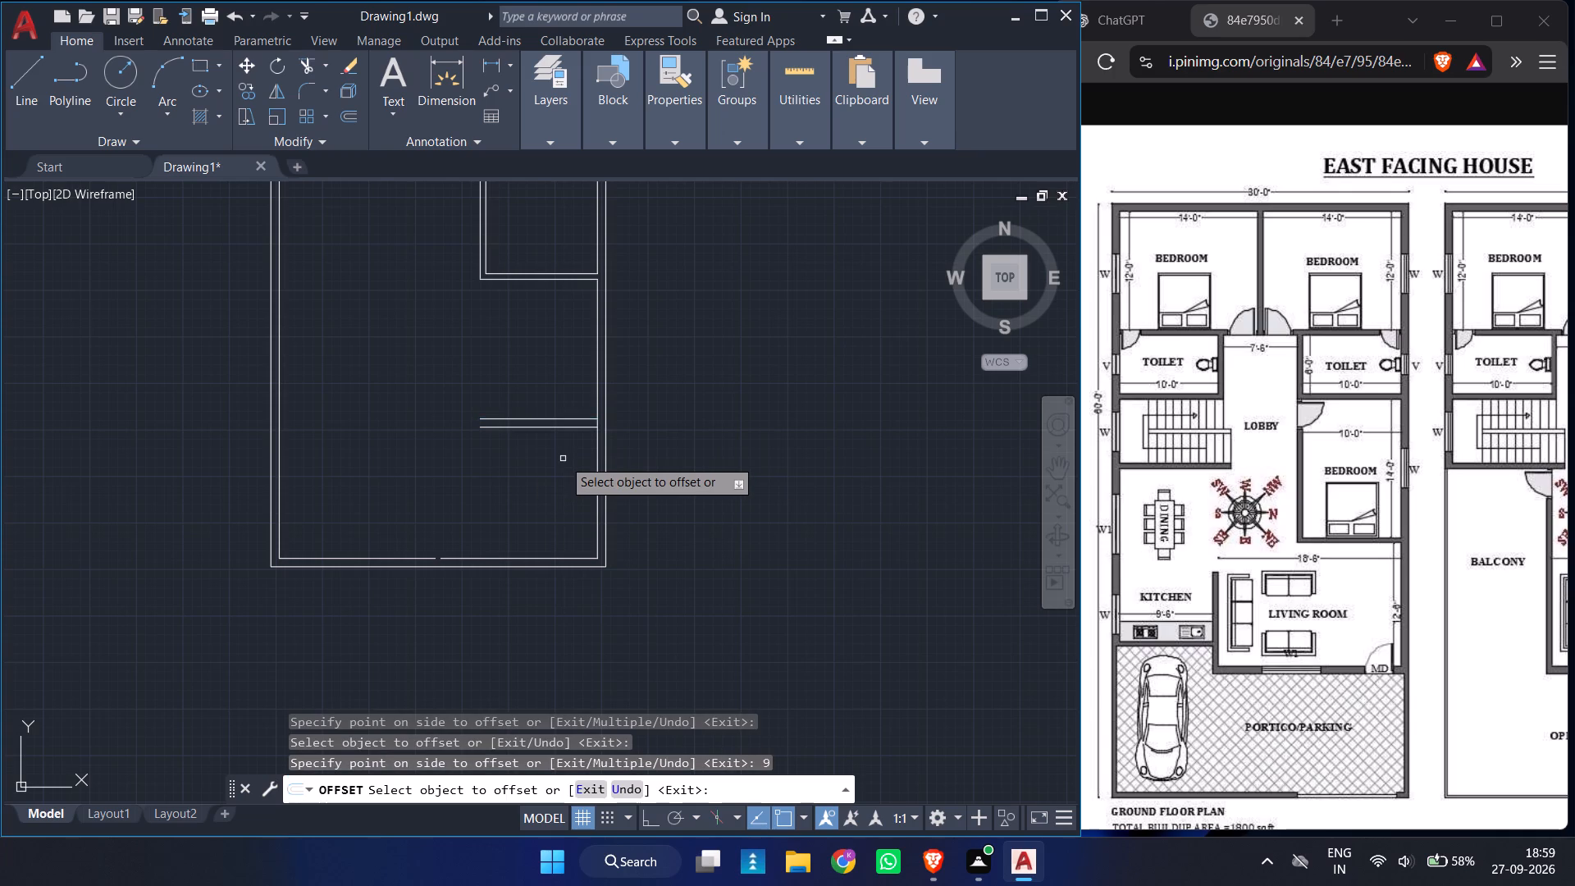
# Offset the right side wall's inner line 18'6" inward for the living room's width.
pyautogui.click(597, 378)
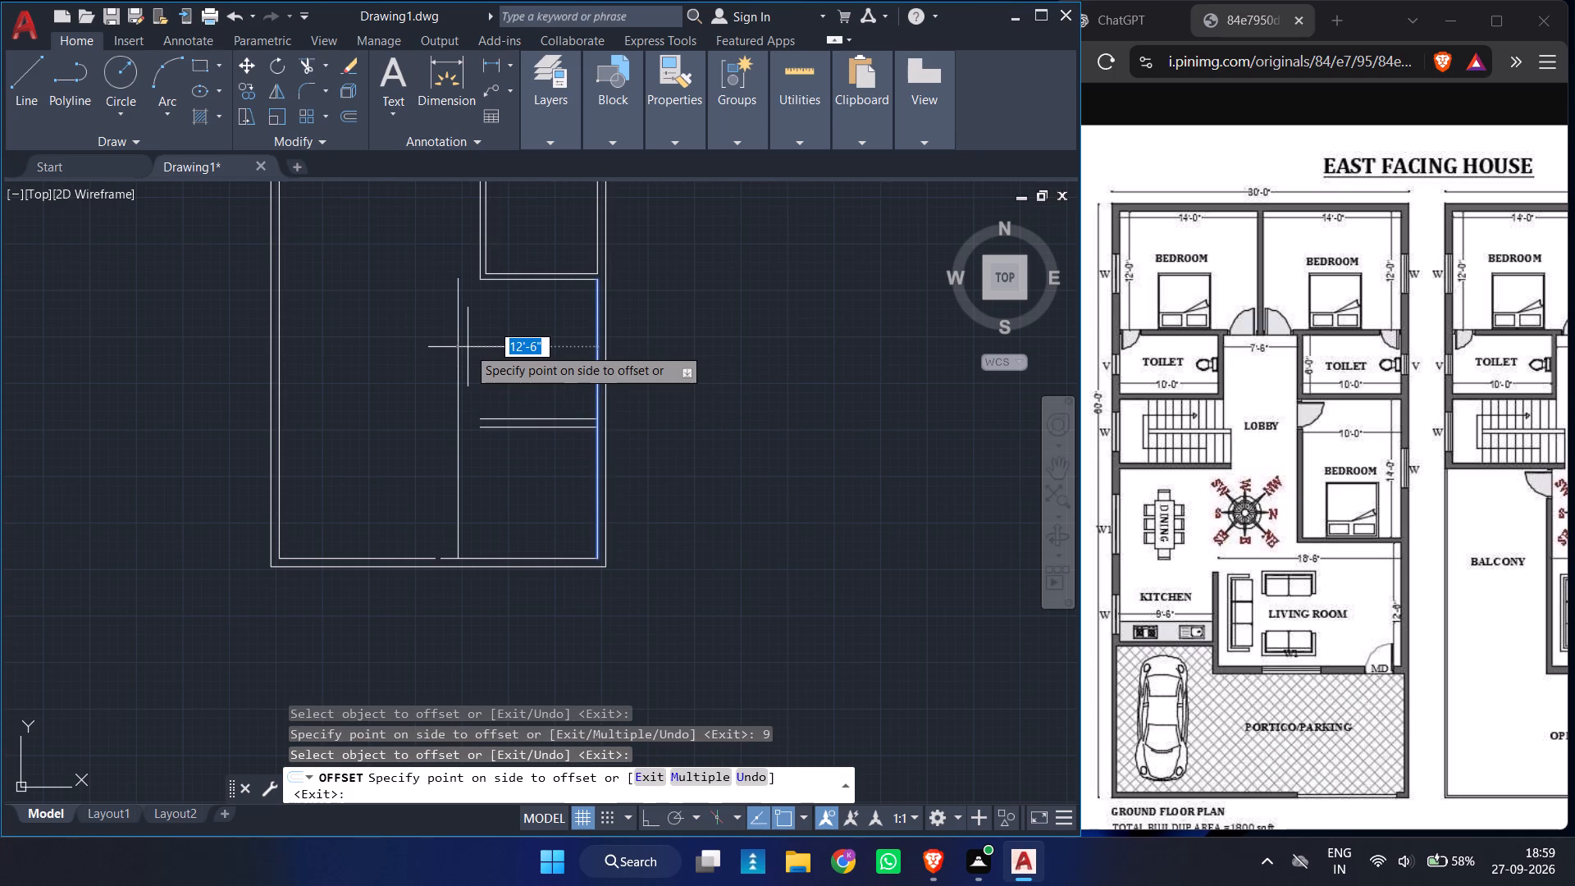
pyautogui.write("18'6")
pyautogui.press('Return')
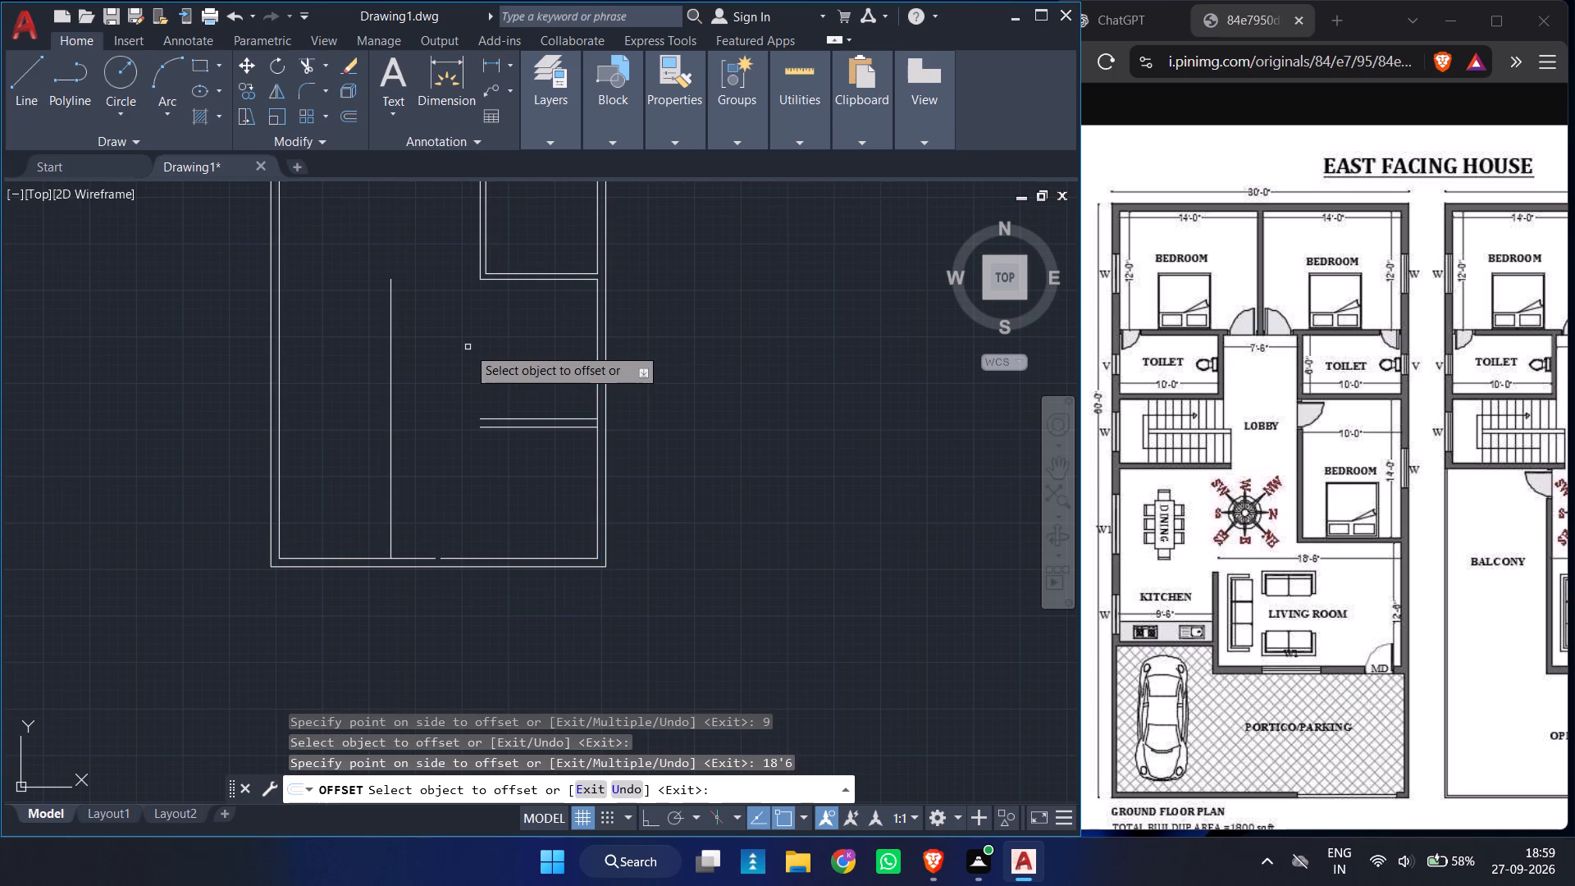
# Check the distances from the new living room line to both side walls with Quick measure.
pyautogui.keyDown('ctrl'); pyautogui.scroll(-1, 468, 347); pyautogui.keyUp('ctrl')
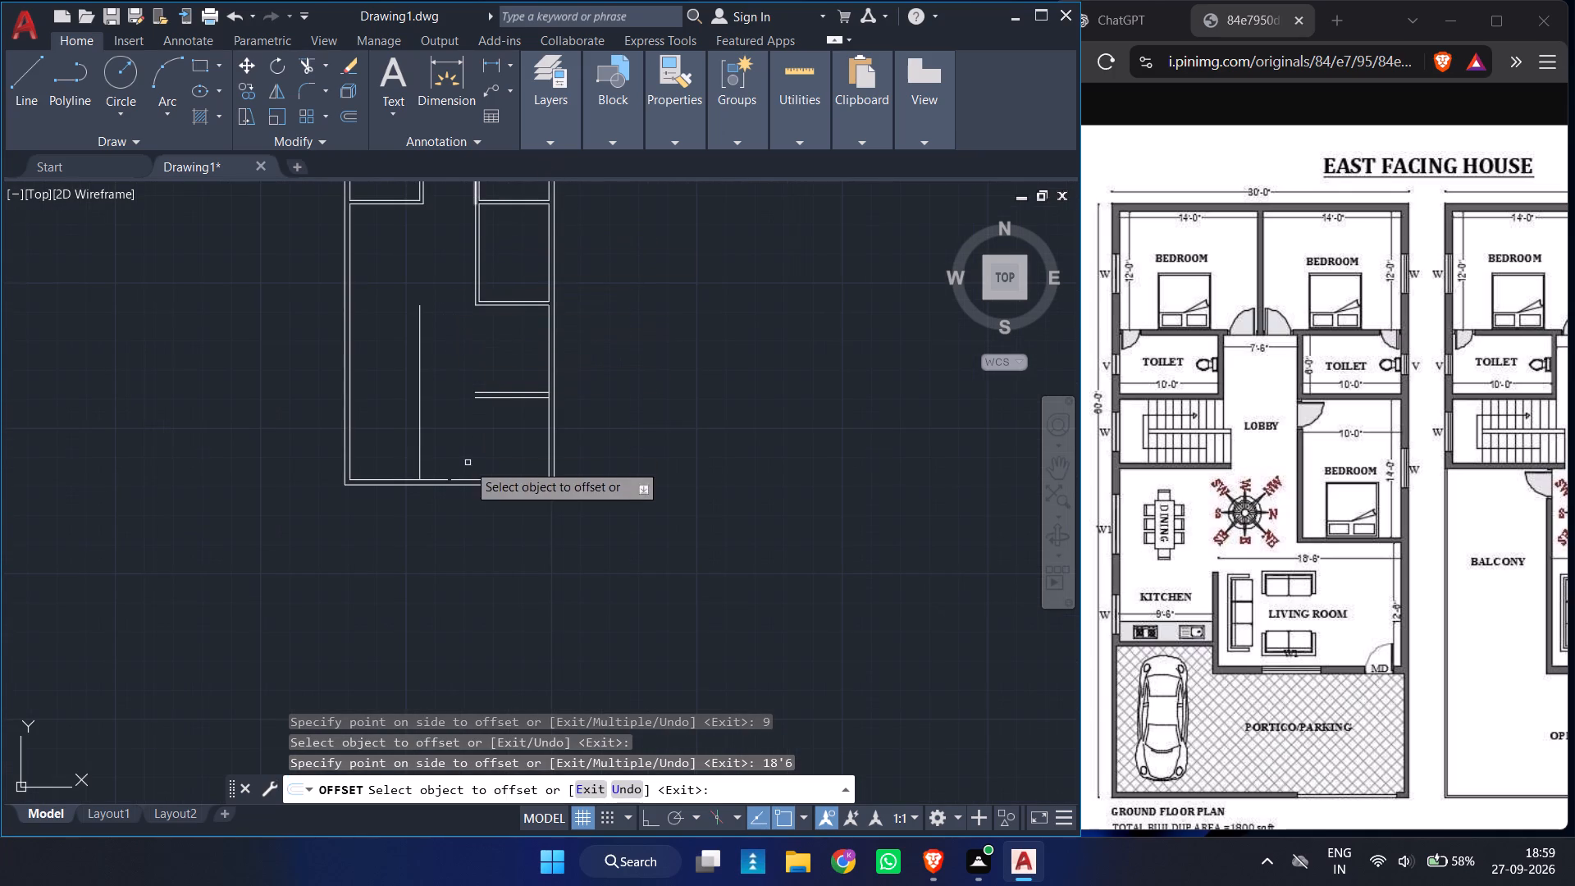
pyautogui.click(804, 91)
pyautogui.click(807, 173)
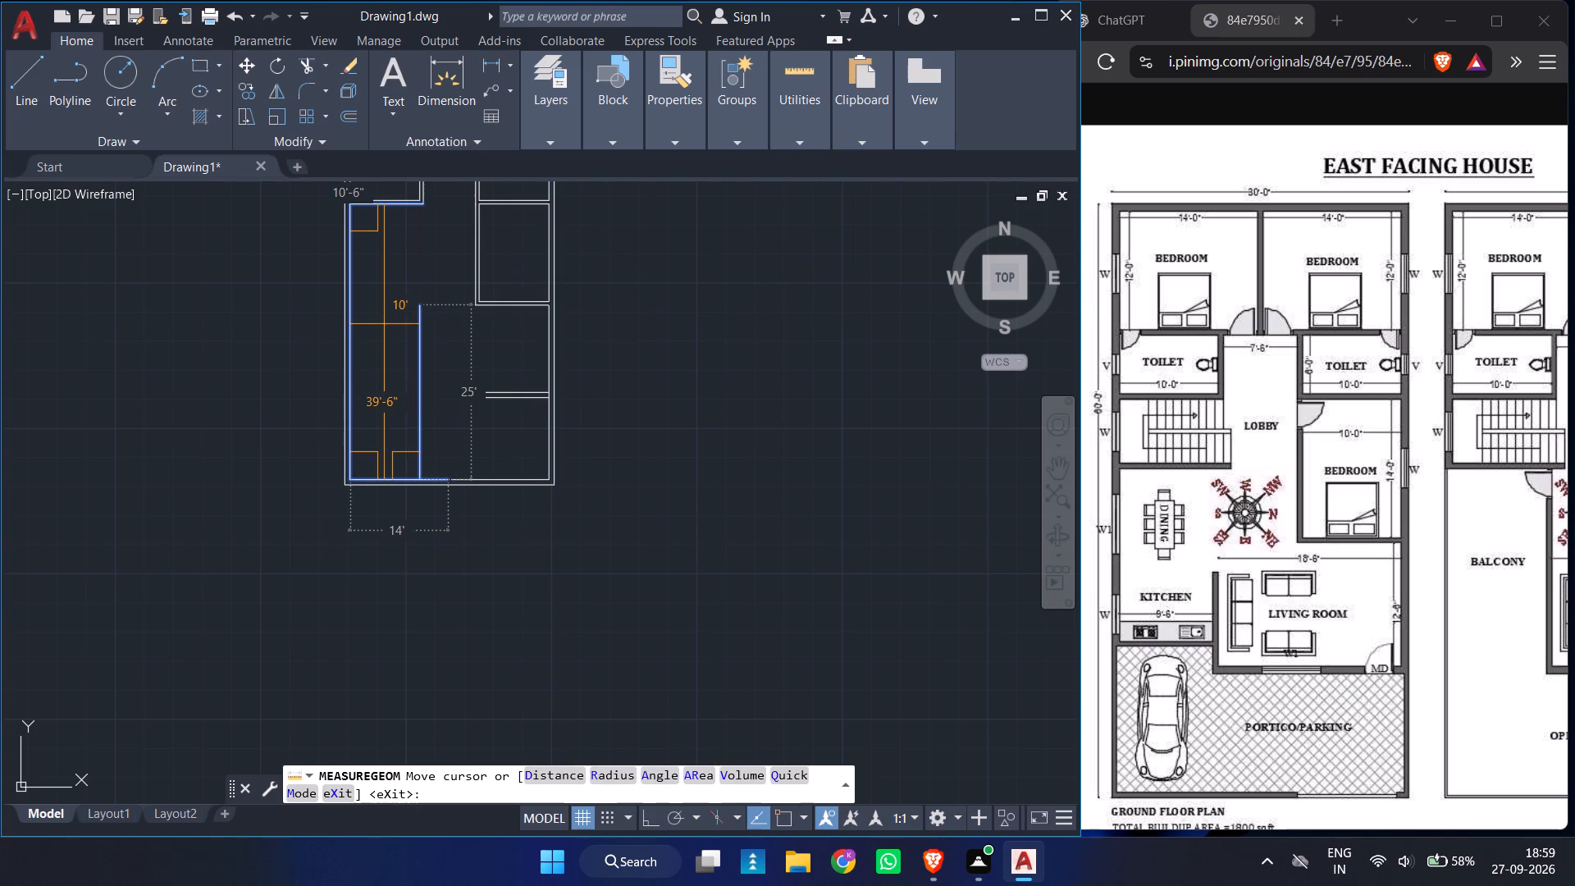
pyautogui.keyDown('ctrl'); pyautogui.scroll(2, 384, 324); pyautogui.keyUp('ctrl')
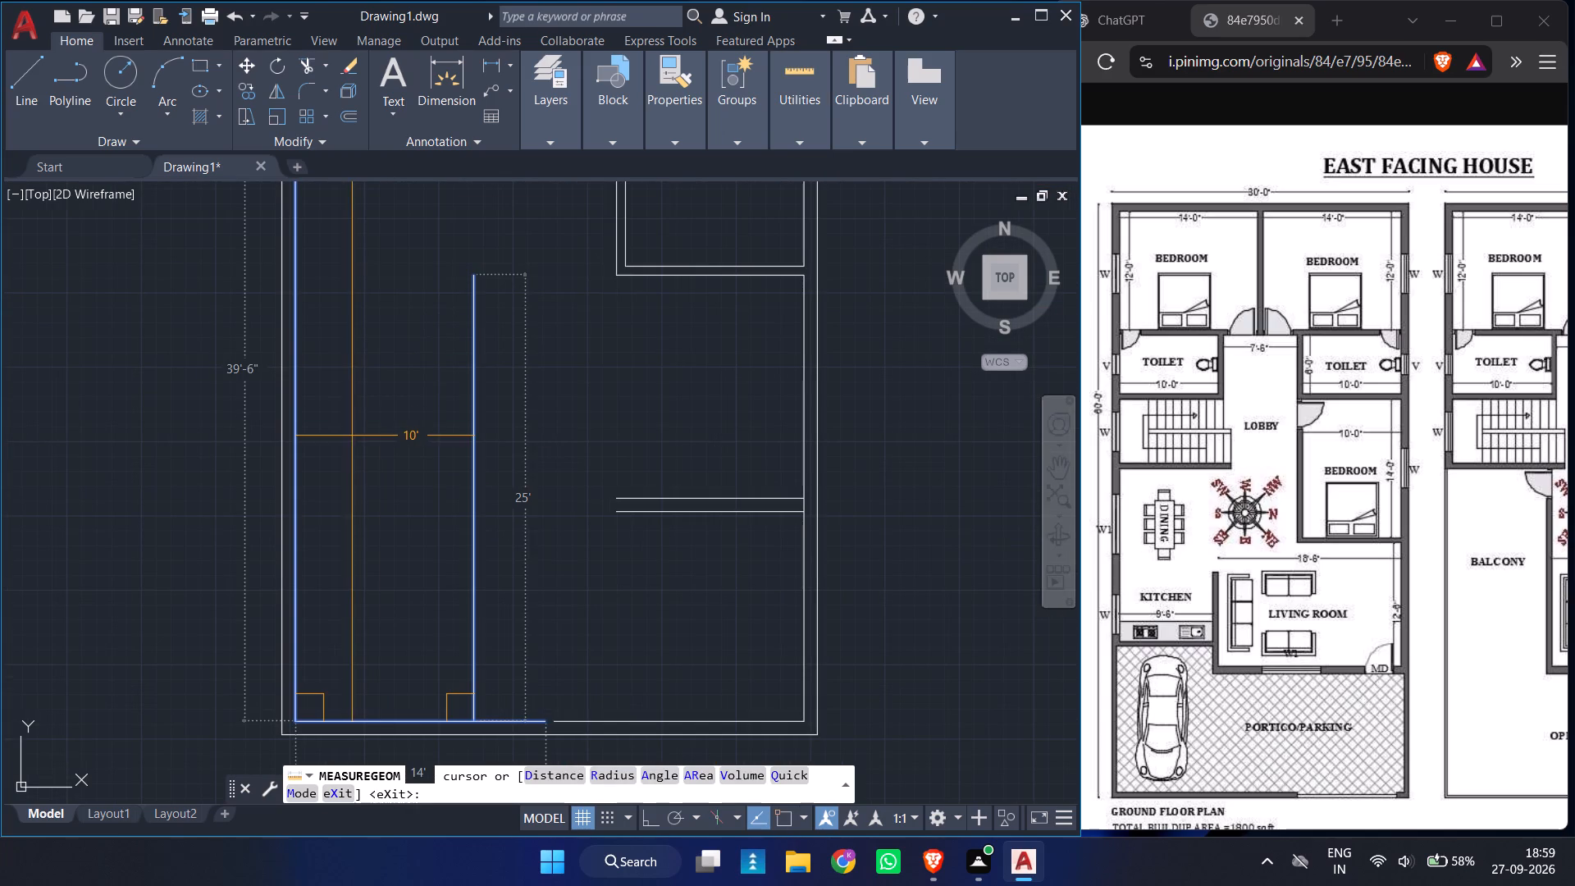
pyautogui.keyDown('ctrl'); pyautogui.scroll(-3, 353, 477); pyautogui.keyUp('ctrl')
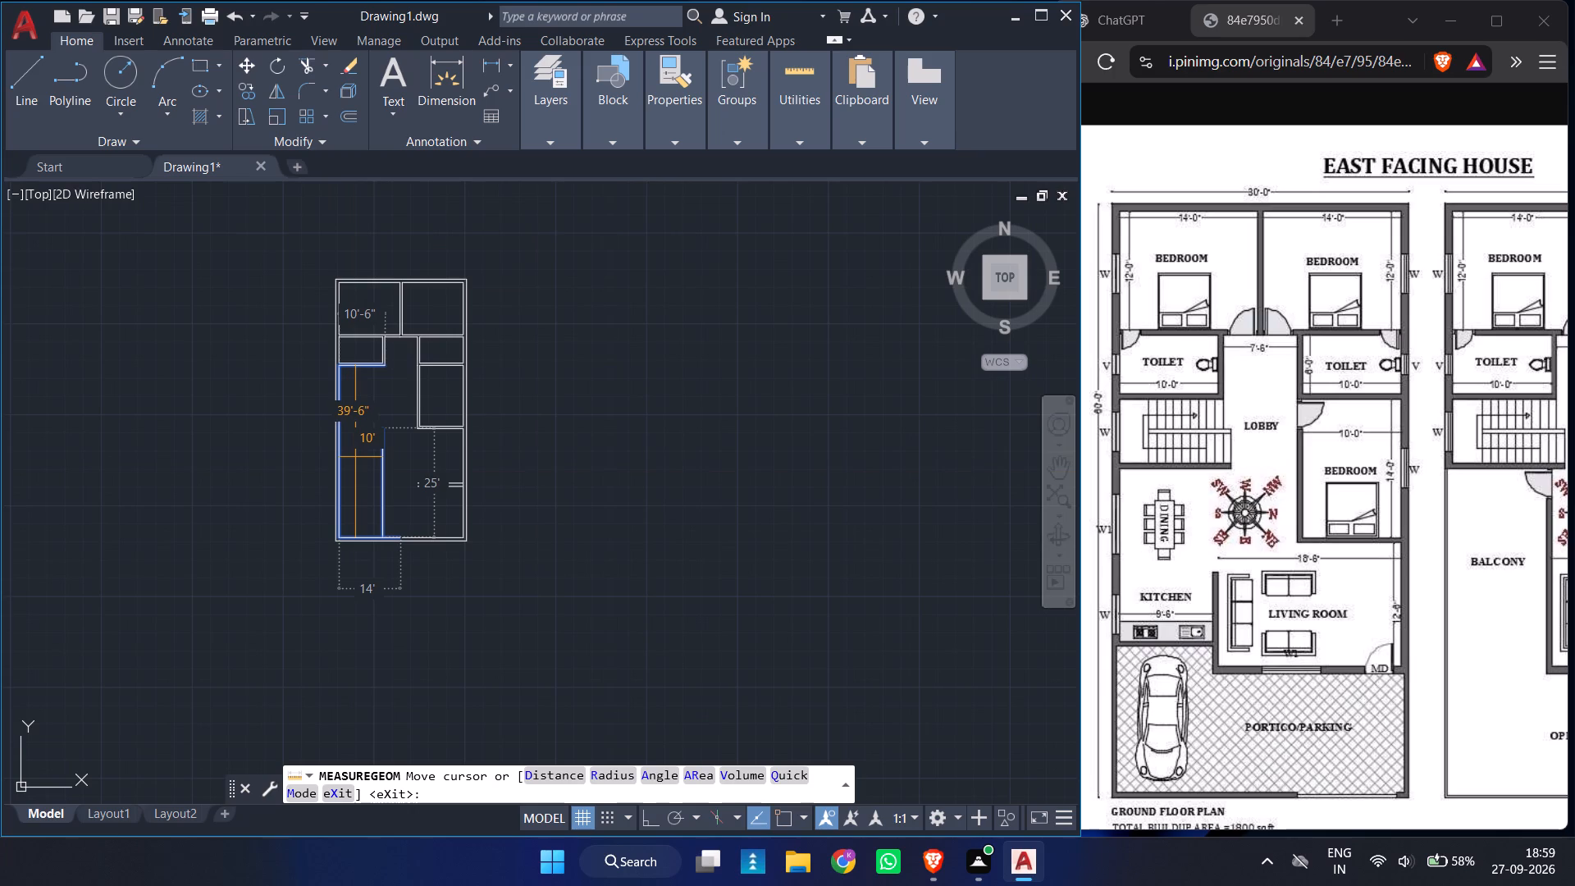
pyautogui.keyDown('ctrl'); pyautogui.scroll(4, 355, 457); pyautogui.keyUp('ctrl')
pyautogui.keyDown('ctrl'); pyautogui.scroll(-3, 355, 457); pyautogui.keyUp('ctrl')
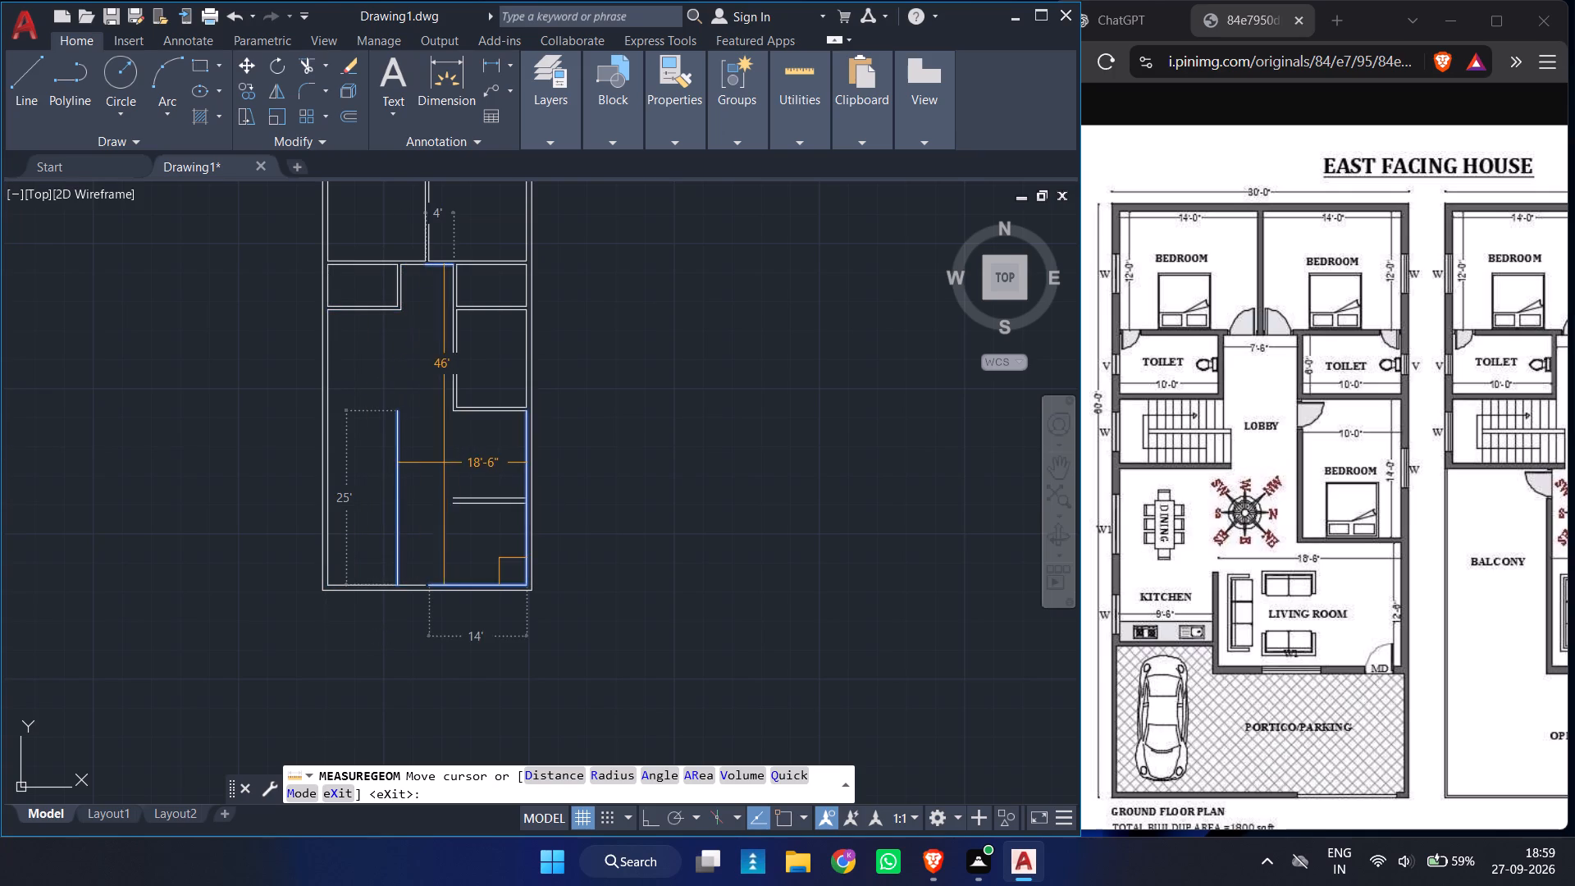
pyautogui.keyDown('ctrl'); pyautogui.scroll(2, 368, 450); pyautogui.keyUp('ctrl')
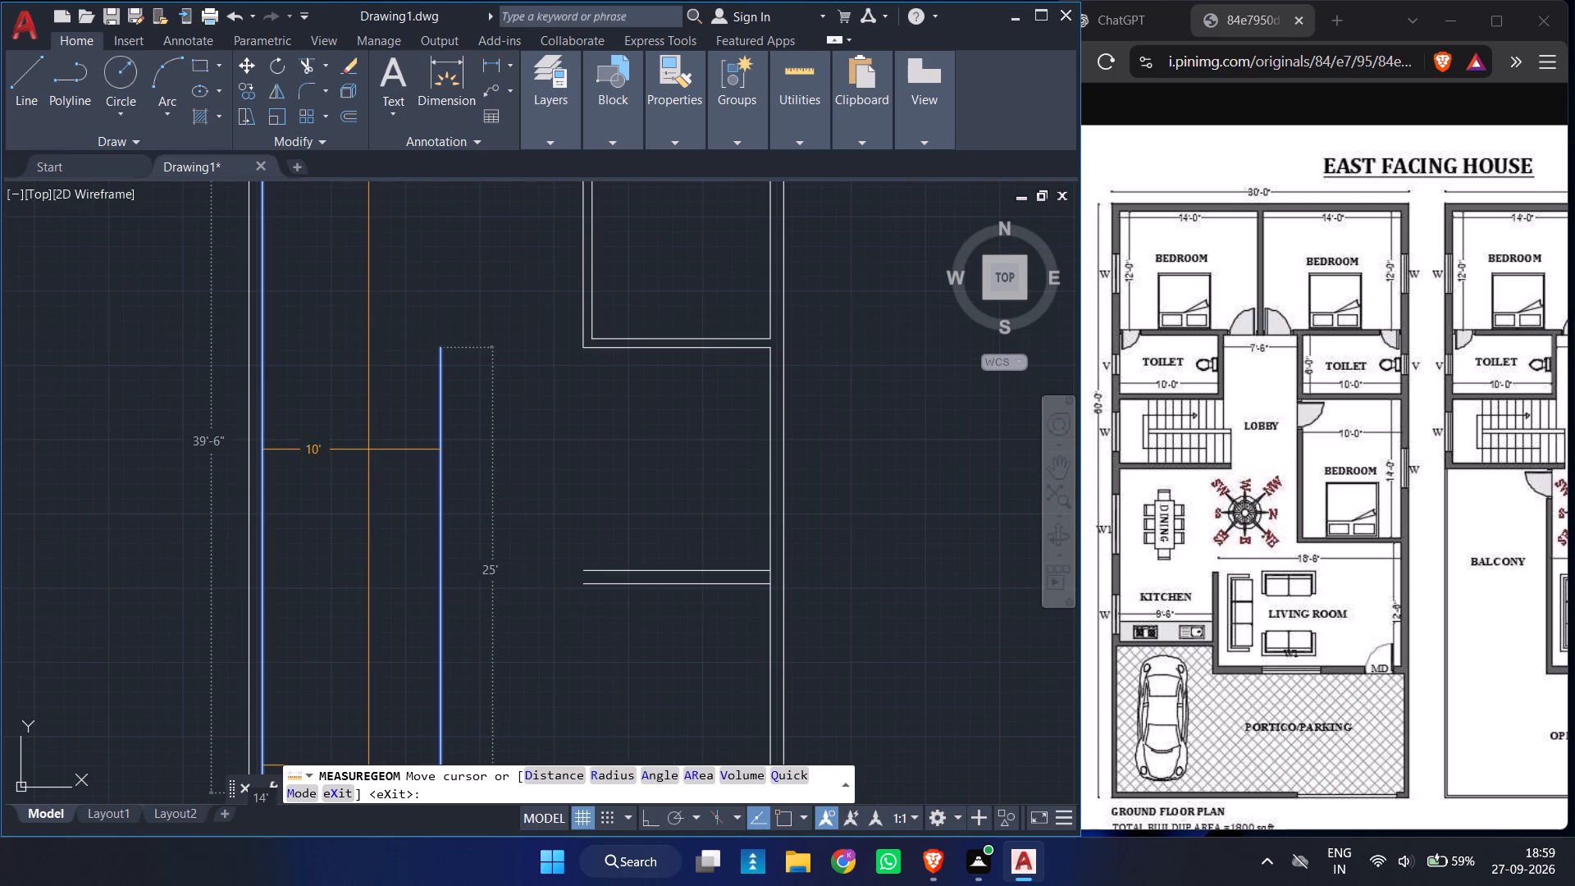
pyautogui.press('Escape')
# Offset the living room's new vertical line 4" toward the left side wall to form the kitchen partition.
pyautogui.press('o')
pyautogui.press('Return')
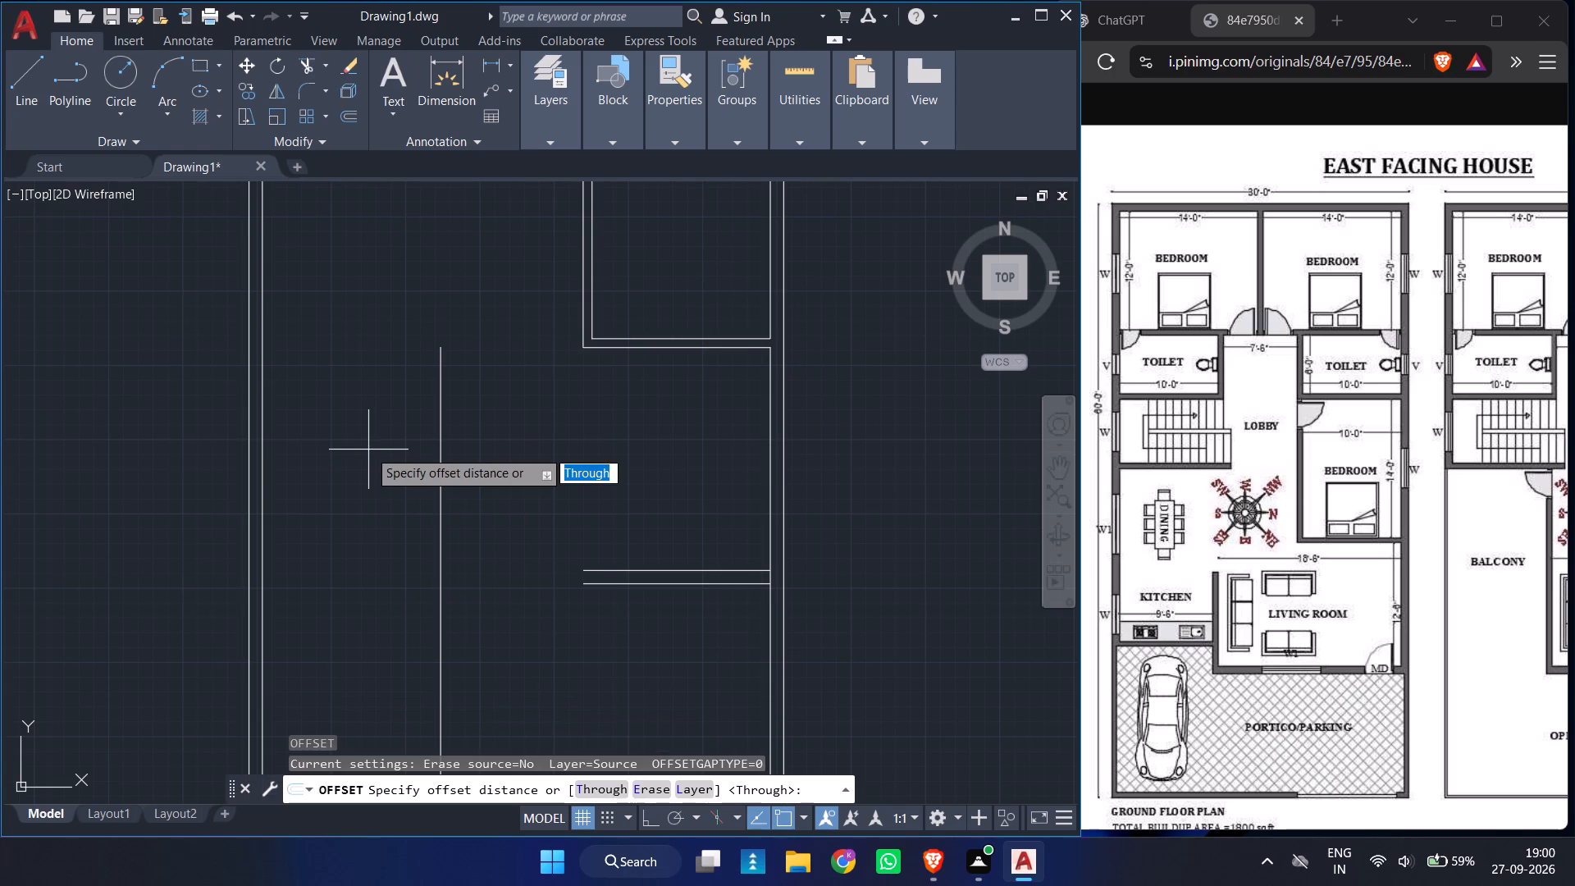
pyautogui.press('4')
pyautogui.press('Return')
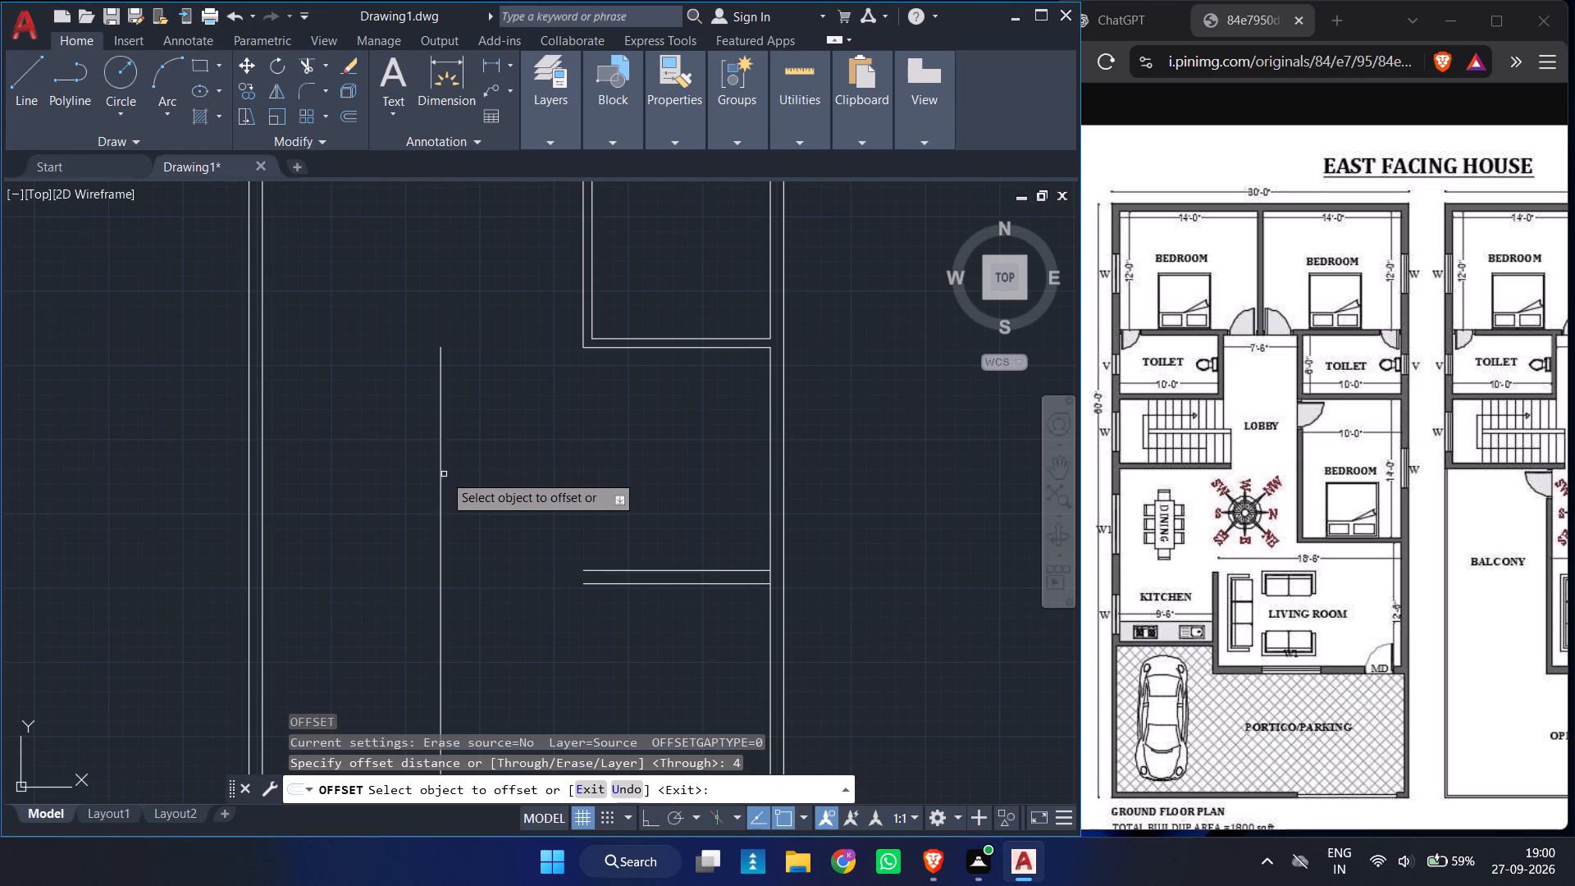
pyautogui.click(439, 472)
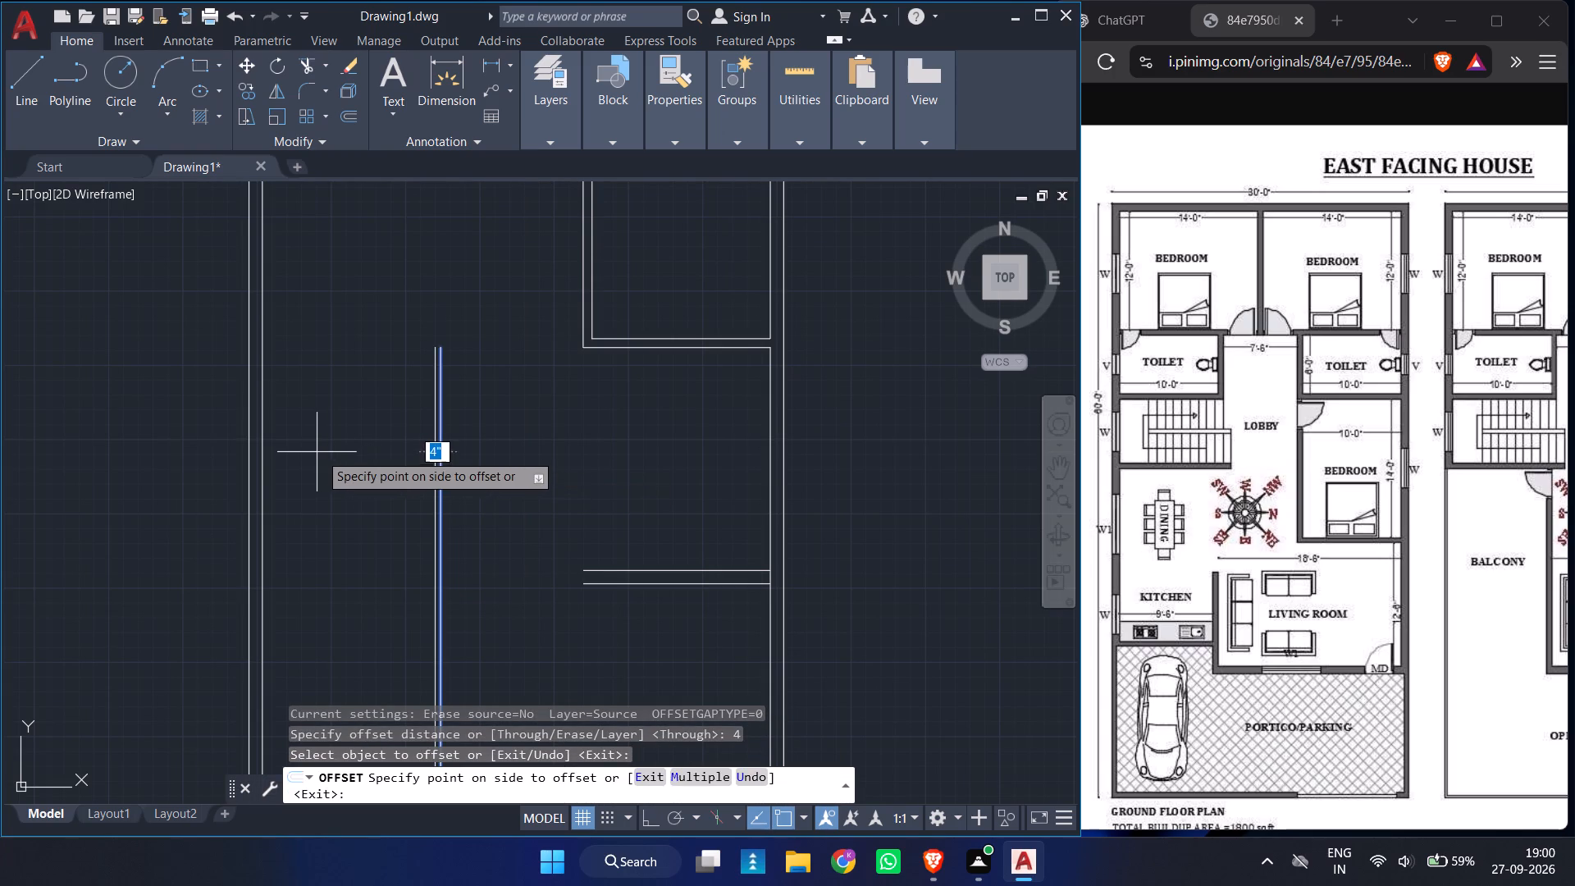
pyautogui.click(316, 451)
pyautogui.press('Escape')
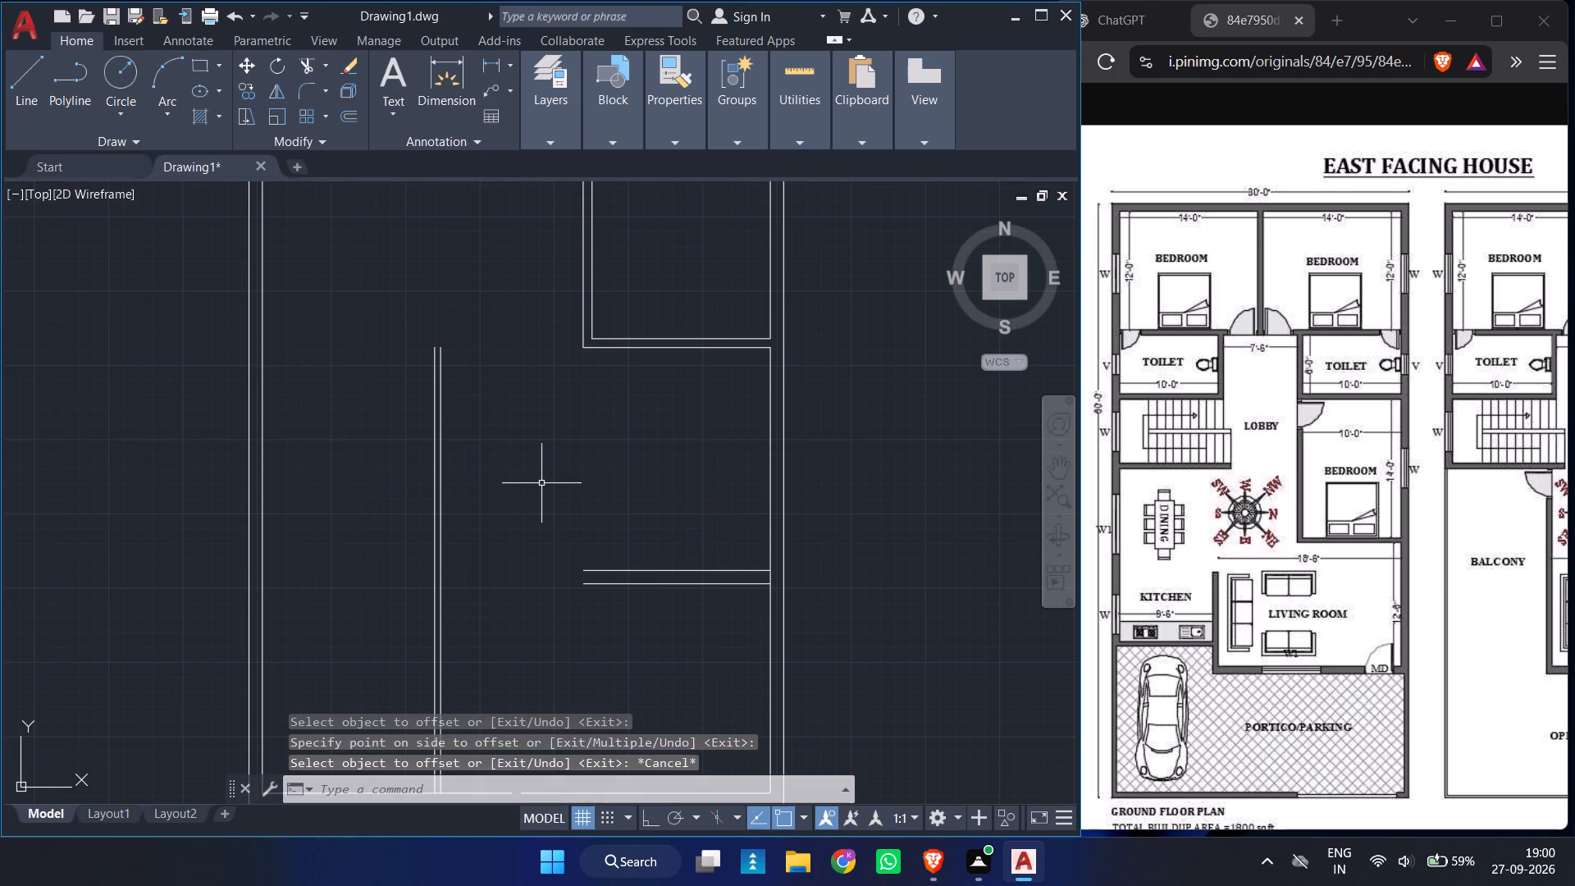
# Extend the living room's two lower wall lines to the kitchen partition, the lower one reaching the partition's kitchen-side line.
pyautogui.write('EX')
pyautogui.press('space')
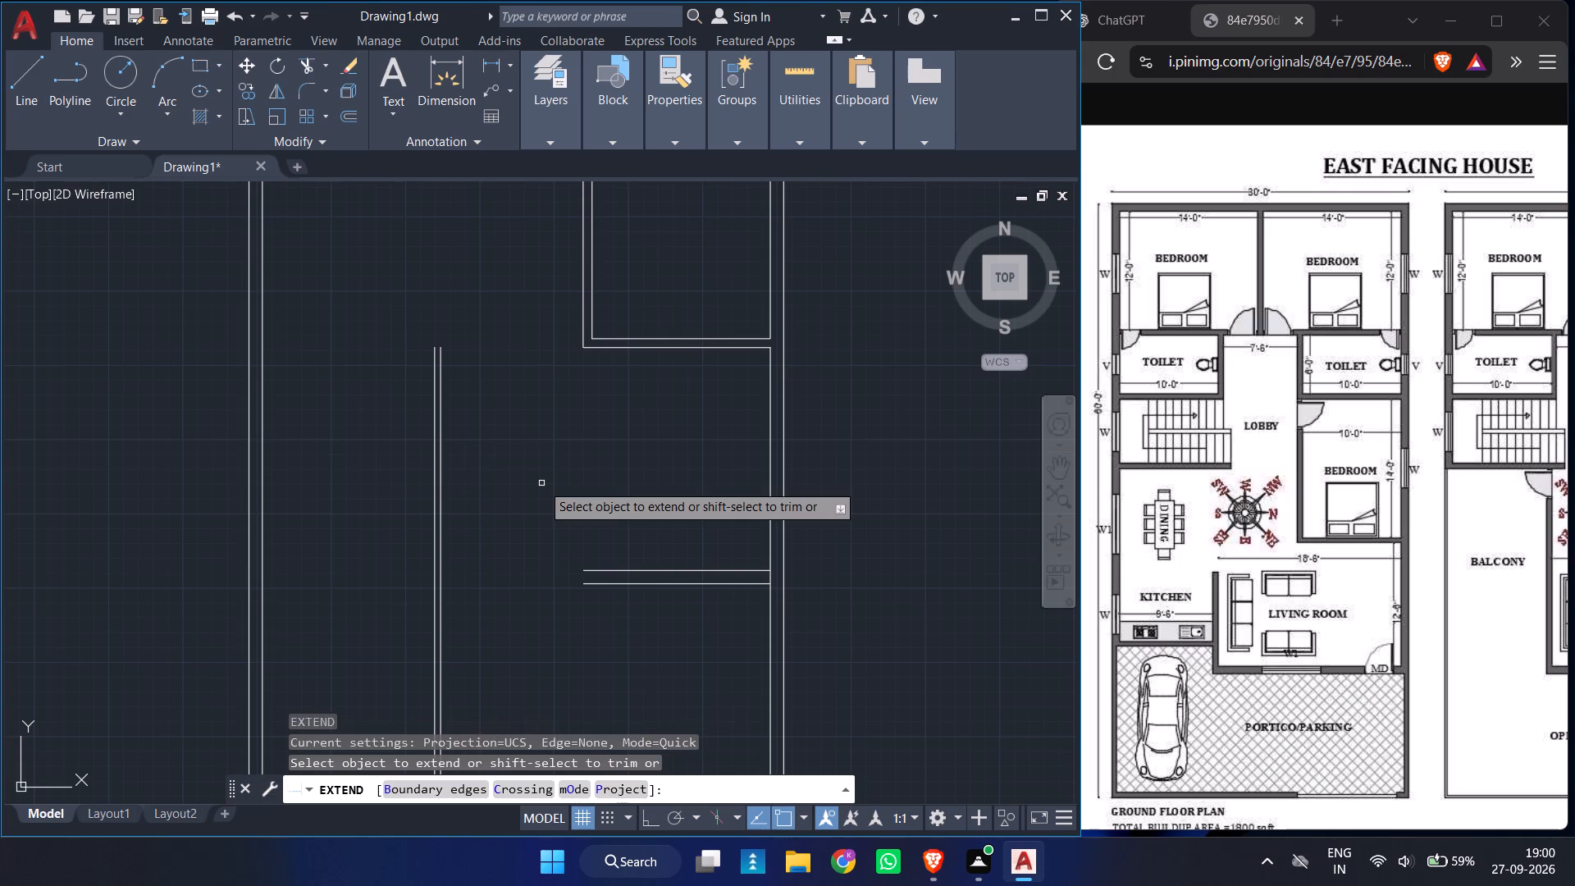
pyautogui.click(585, 582)
pyautogui.click(528, 582)
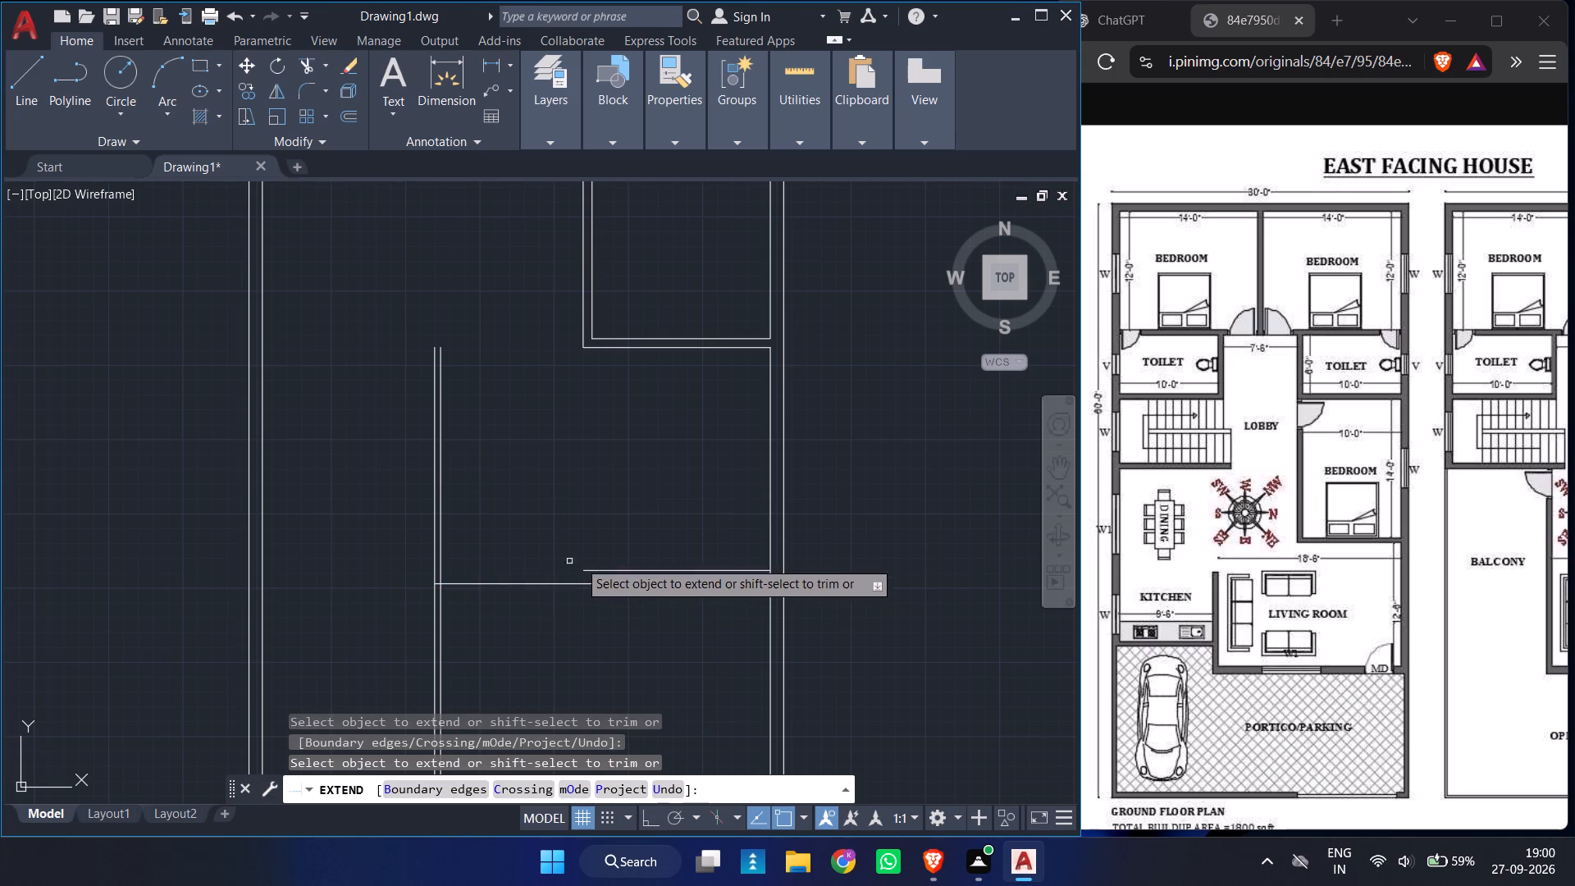
pyautogui.click(634, 569)
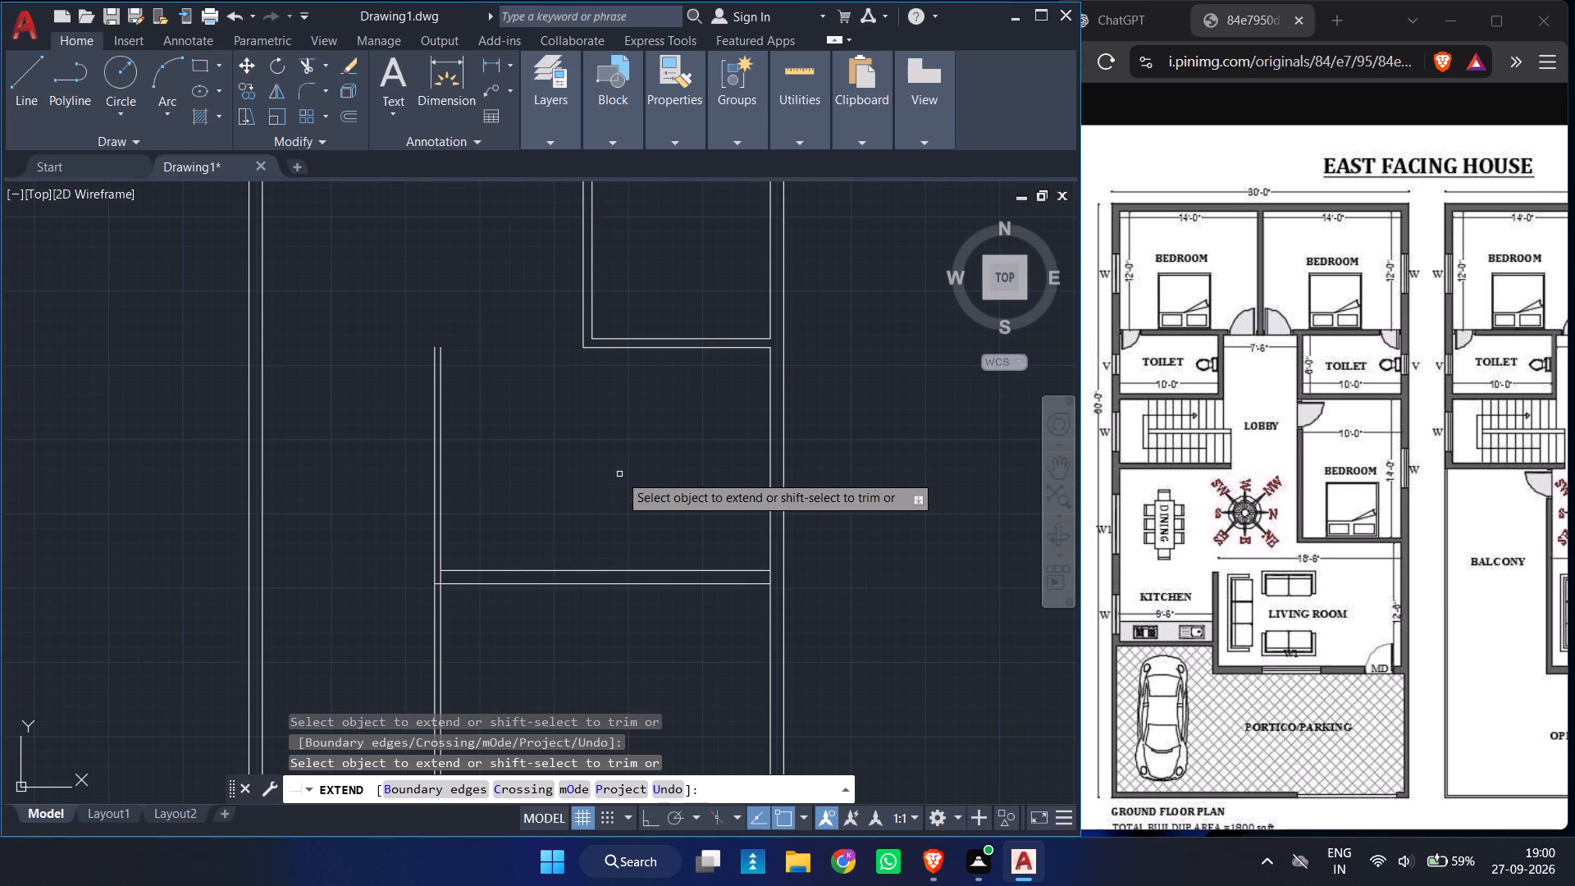
# Extend the right part of the bottom outer wall's inner line to close the gap in it.
pyautogui.keyDown('ctrl'); pyautogui.scroll(-1, 619, 474); pyautogui.keyUp('ctrl')
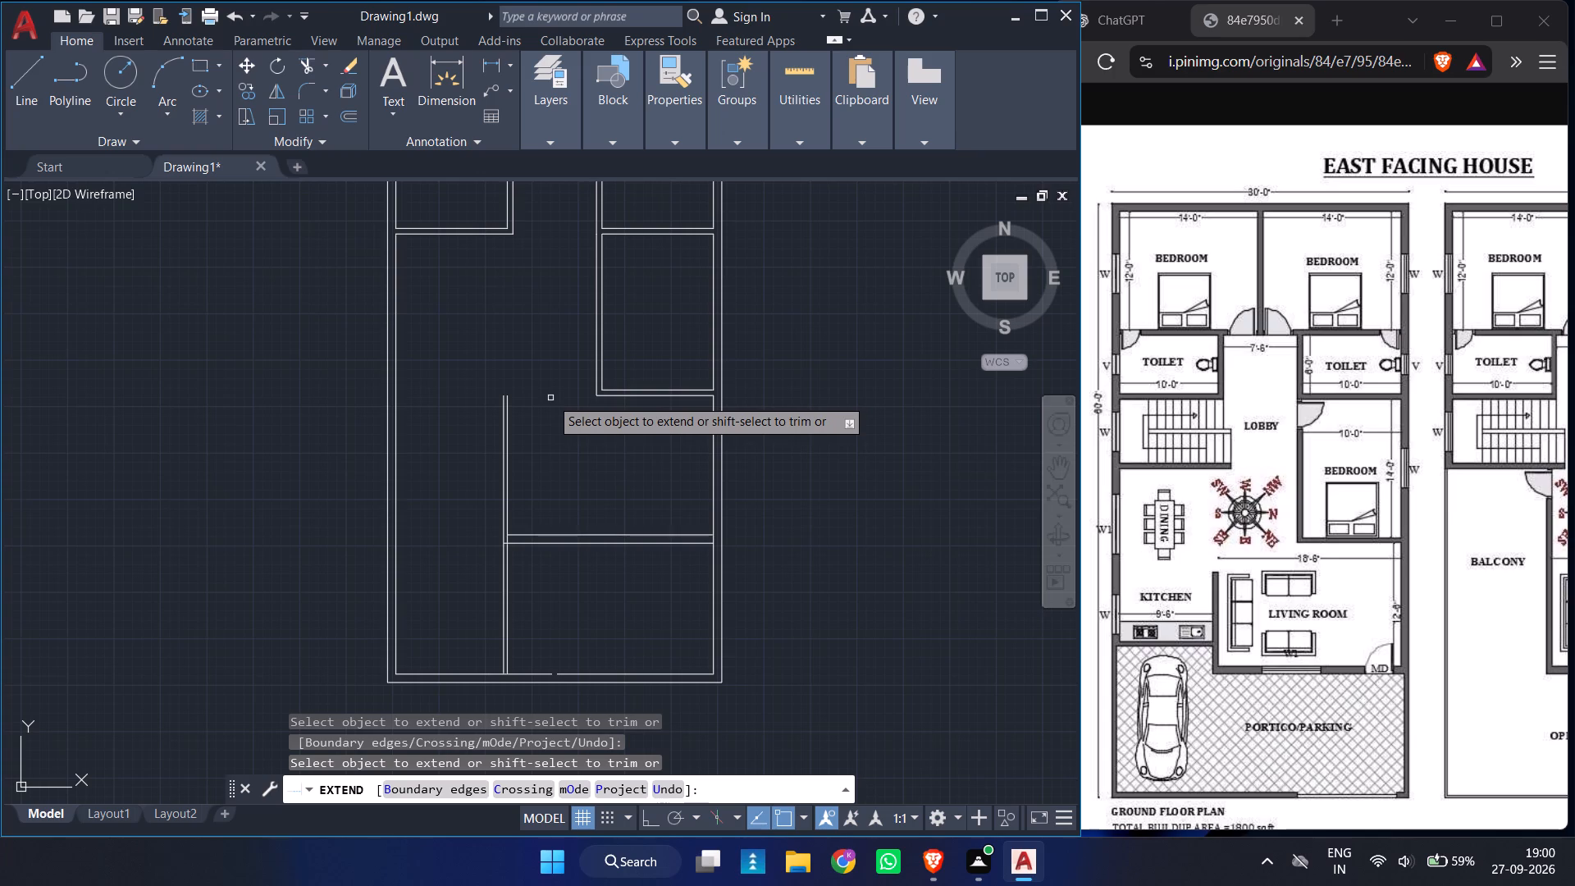
pyautogui.scroll(-6, 550, 398)
pyautogui.keyDown('ctrl'); pyautogui.scroll(8, 550, 398); pyautogui.keyUp('ctrl')
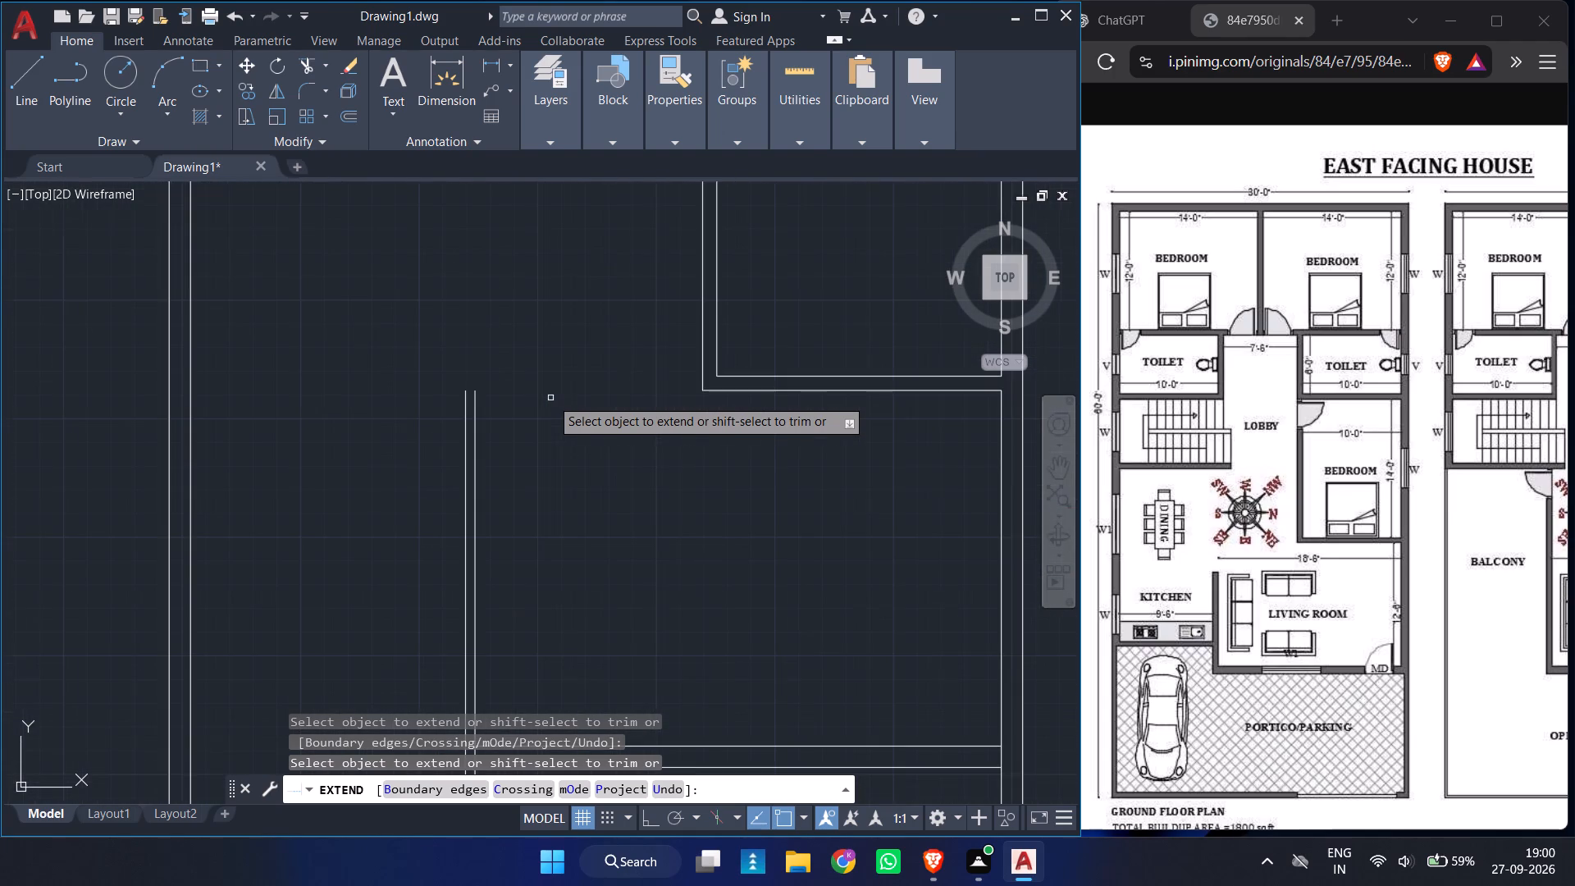
pyautogui.keyDown('ctrl'); pyautogui.scroll(-2, 550, 398); pyautogui.keyUp('ctrl')
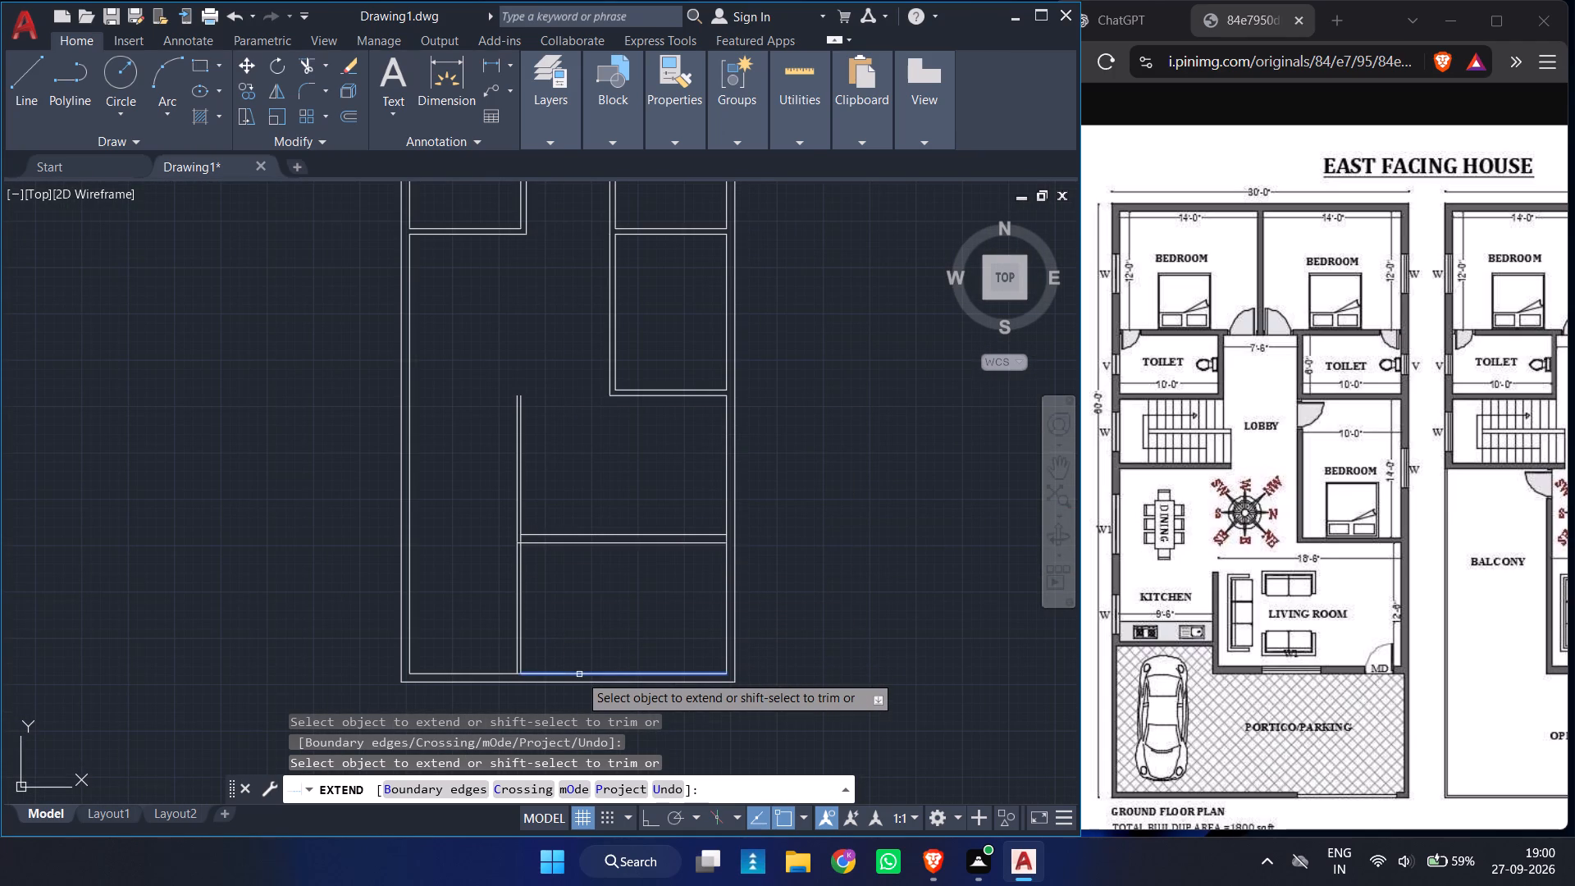
pyautogui.keyDown('ctrl'); pyautogui.scroll(2, 579, 674); pyautogui.keyUp('ctrl')
pyautogui.scroll(-1, 579, 674)
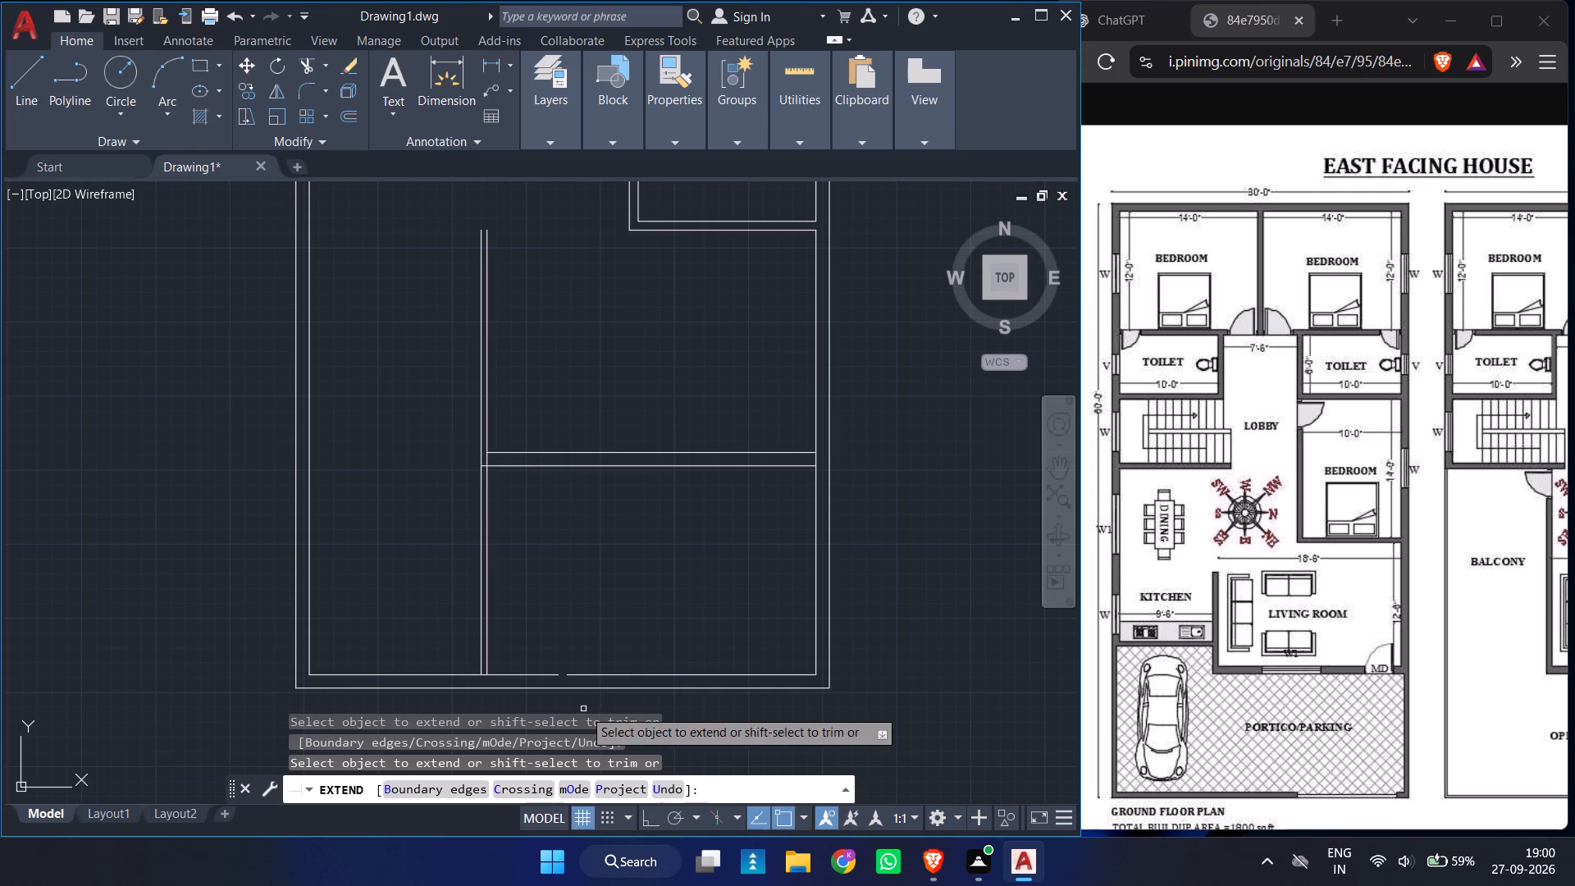
pyautogui.click(596, 674)
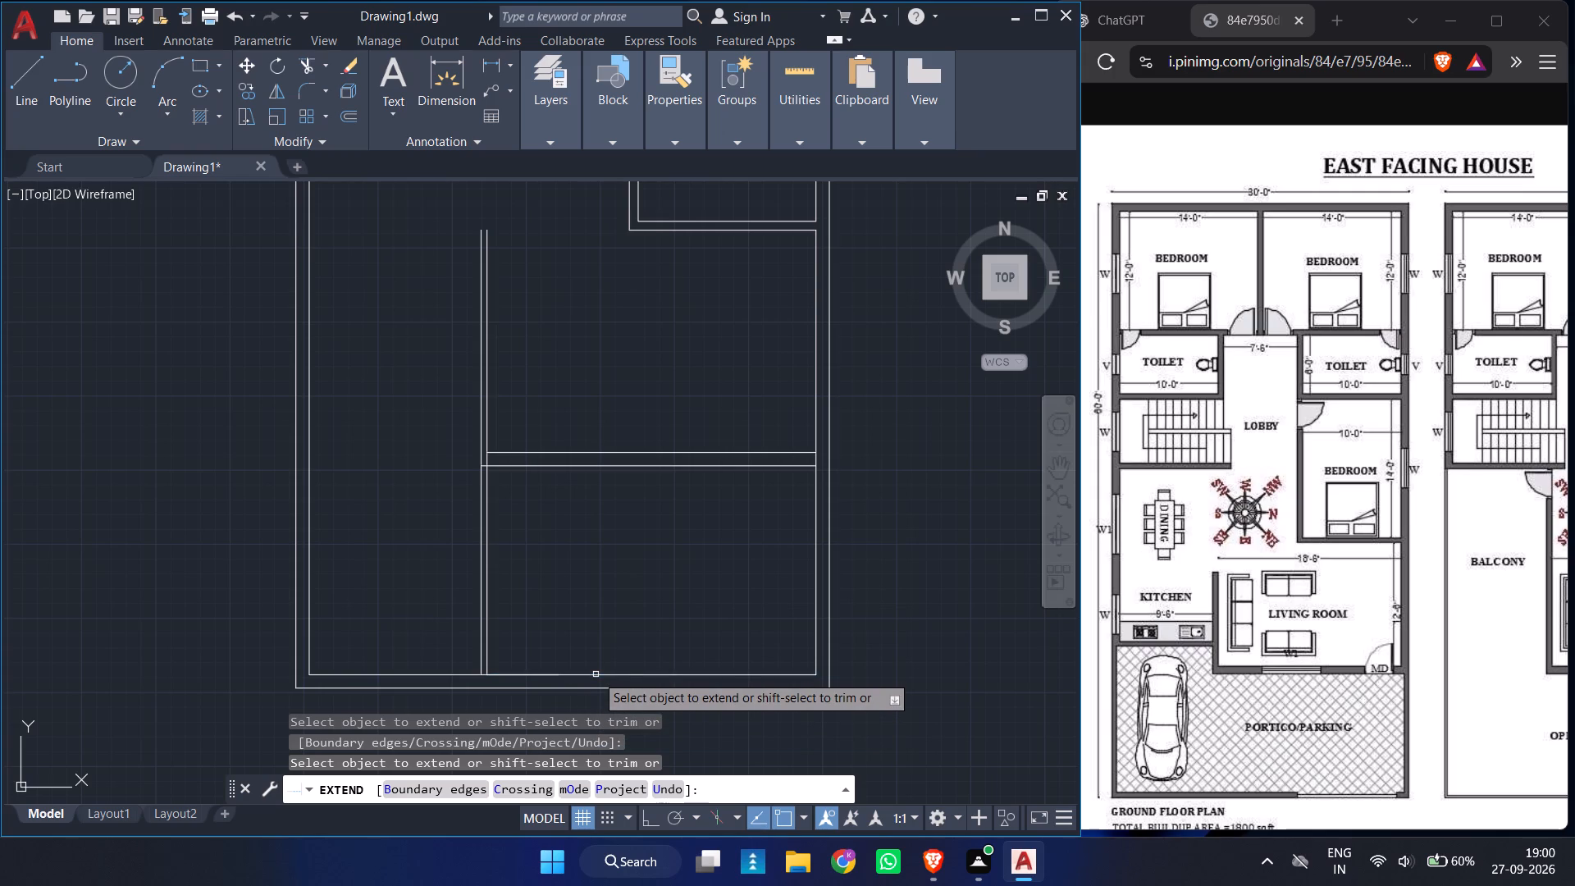
# Trim the overlapping piece of the bottom outer wall's inner line beside the kitchen partition.
pyautogui.press('space')
pyautogui.write('TR')
pyautogui.press('space')
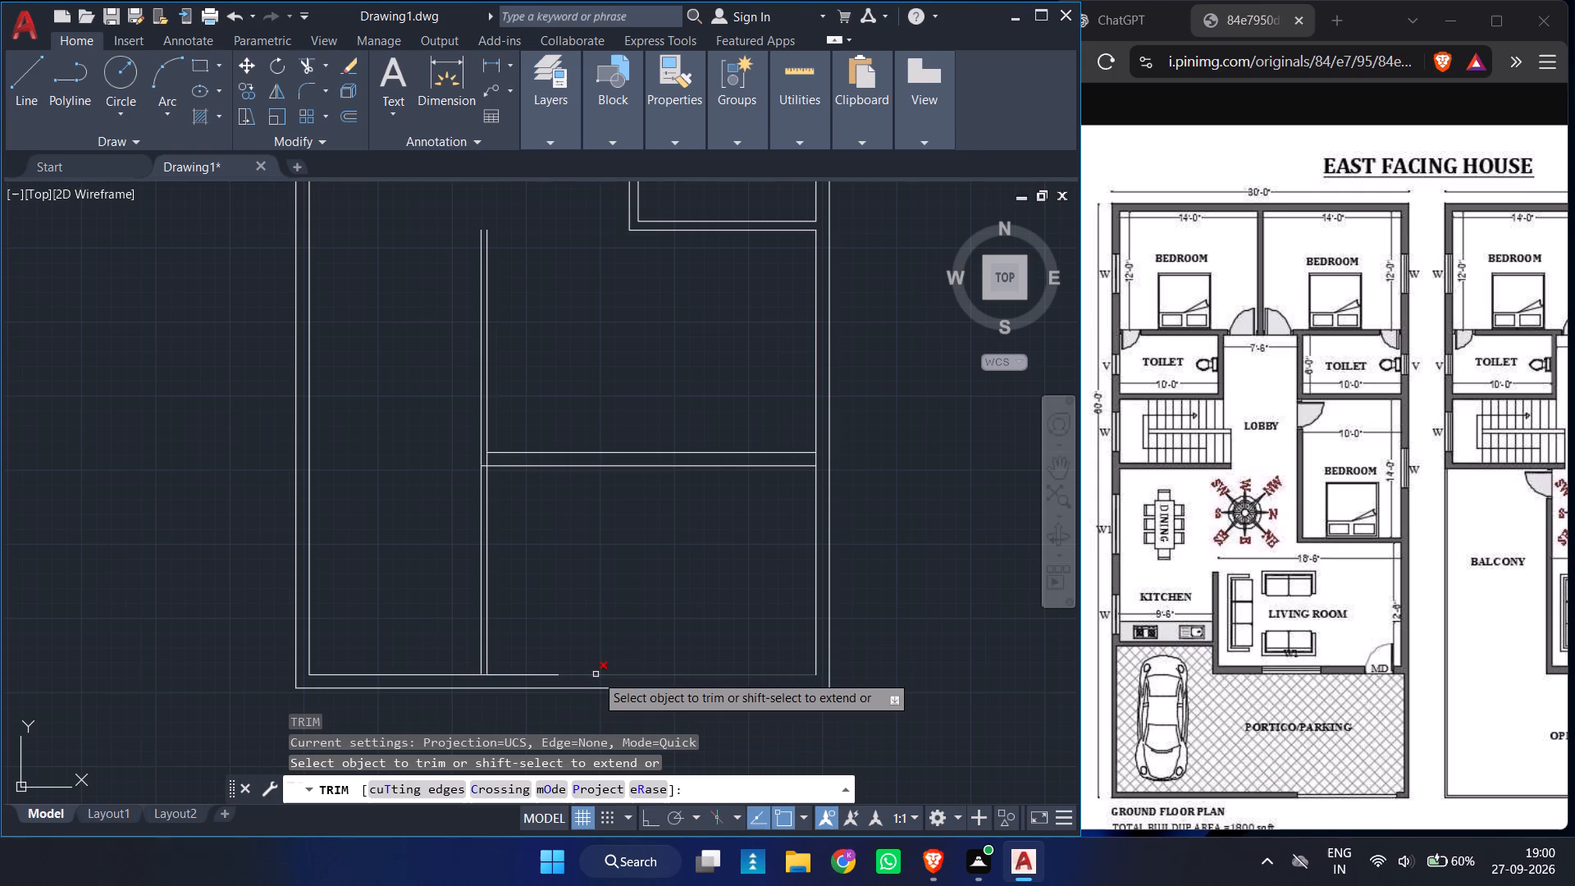
pyautogui.click(549, 674)
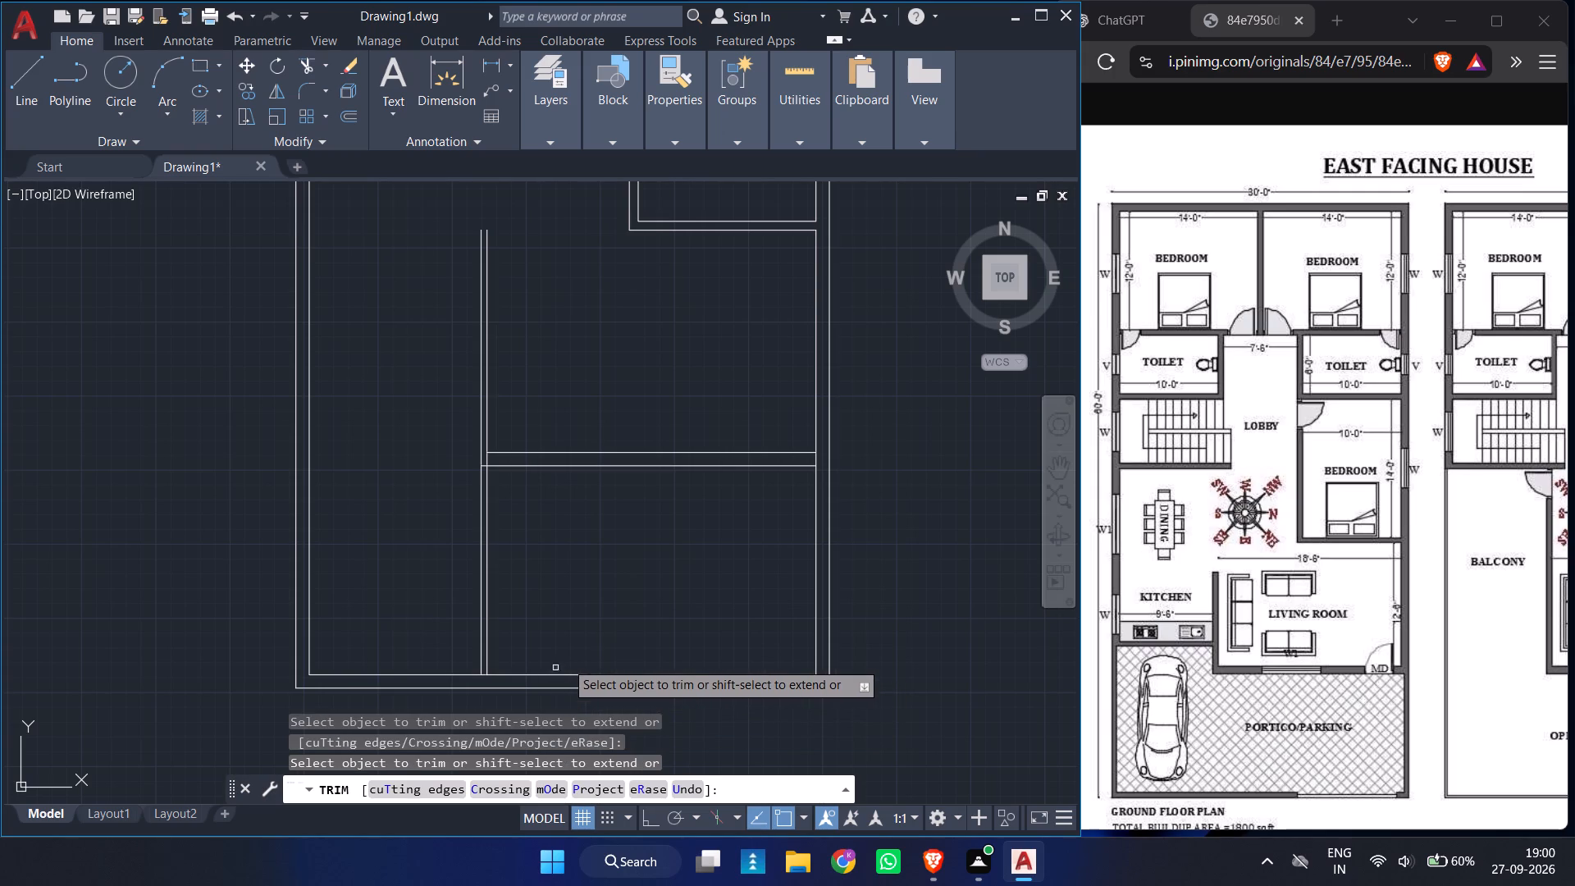
pyautogui.press('Escape')
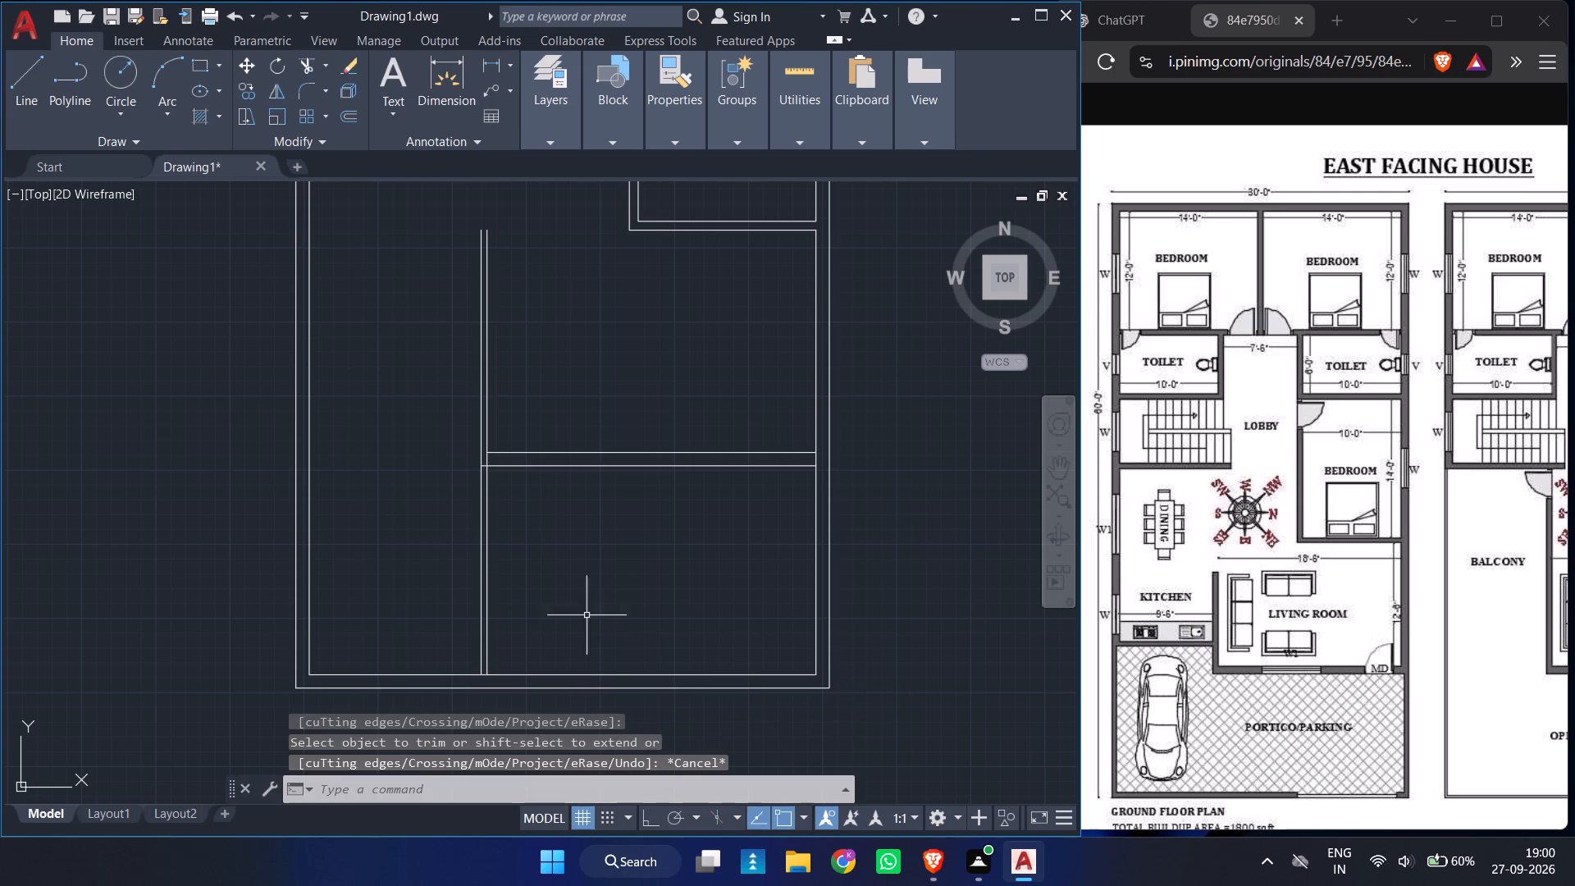
# Replace the kitchen partition's kitchen-side line with a 6" offset of its living-room line toward the left side wall.
pyautogui.keyDown('ctrl'); pyautogui.scroll(-2, 487, 359); pyautogui.keyUp('ctrl')
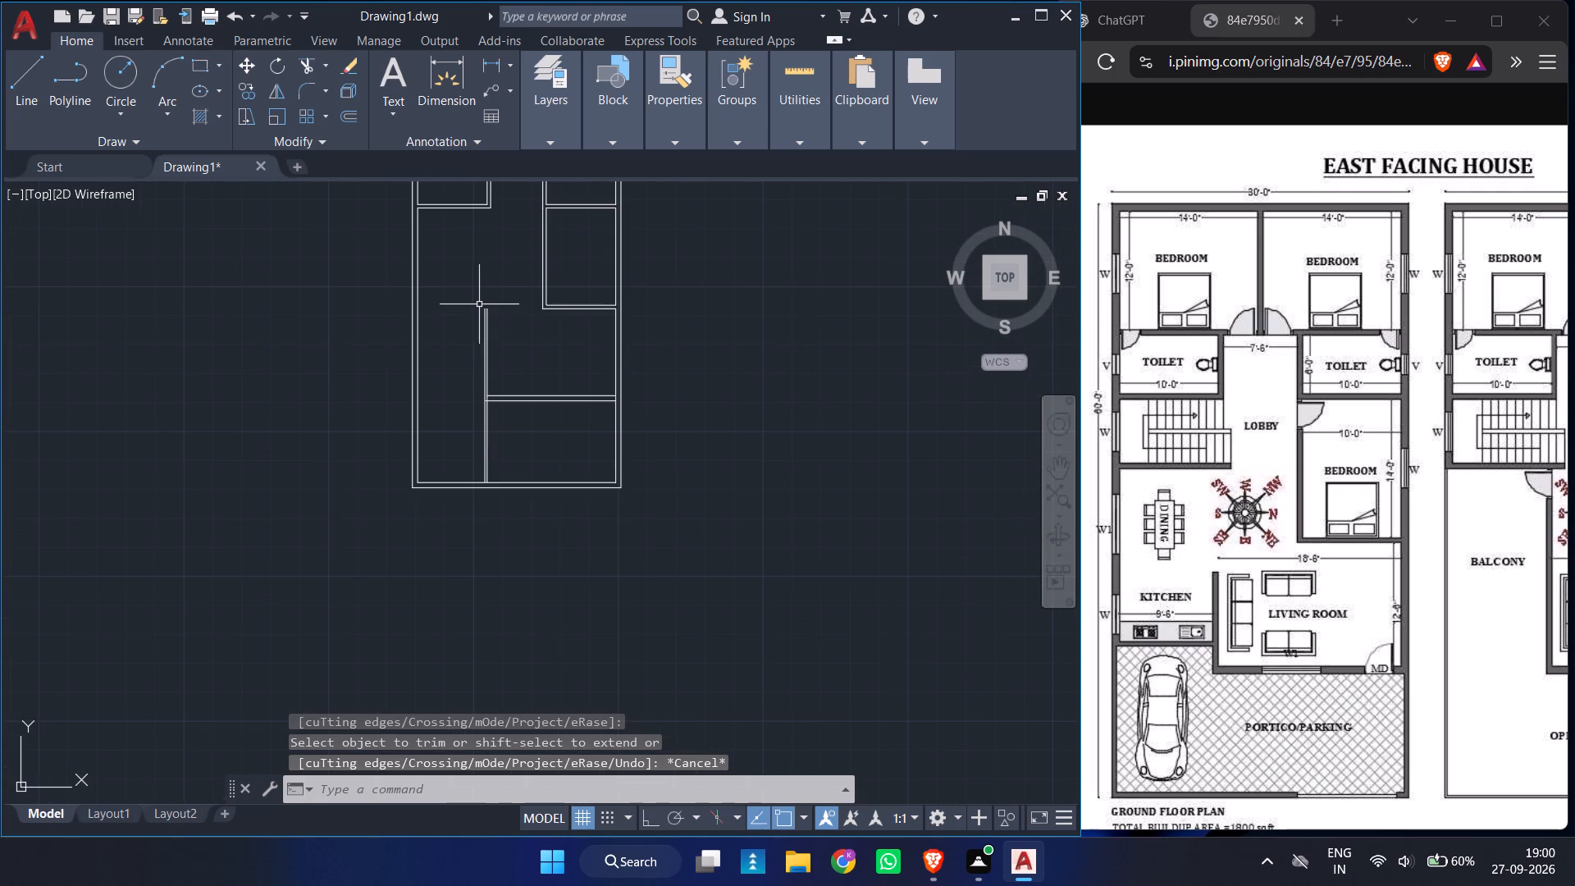
pyautogui.keyDown('ctrl'); pyautogui.scroll(1, 489, 280); pyautogui.keyUp('ctrl')
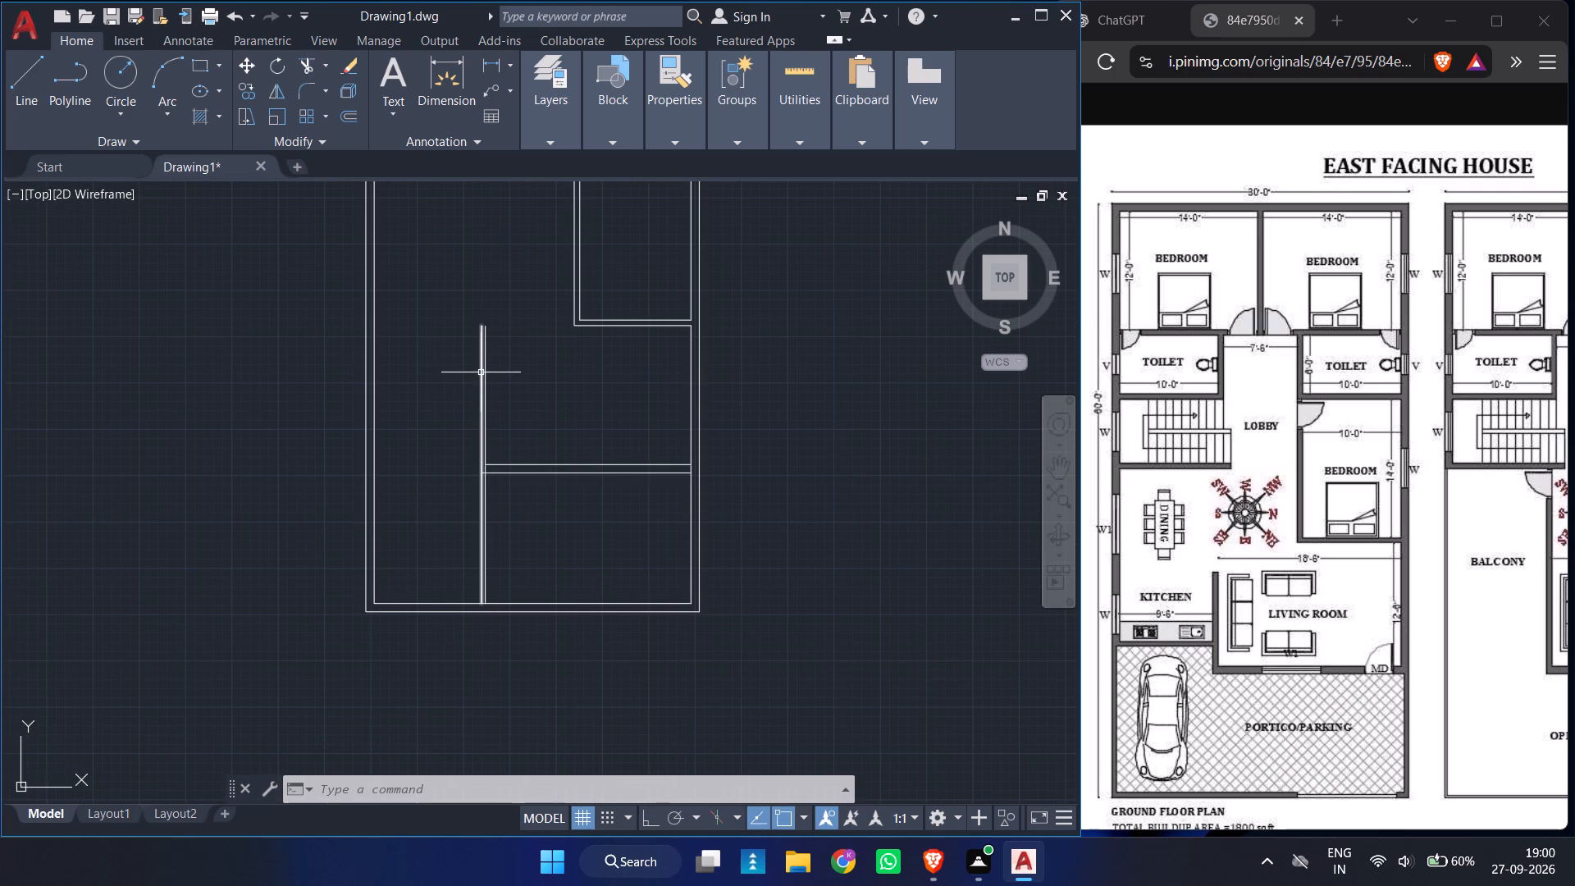
pyautogui.click(481, 372)
pyautogui.press('Delete')
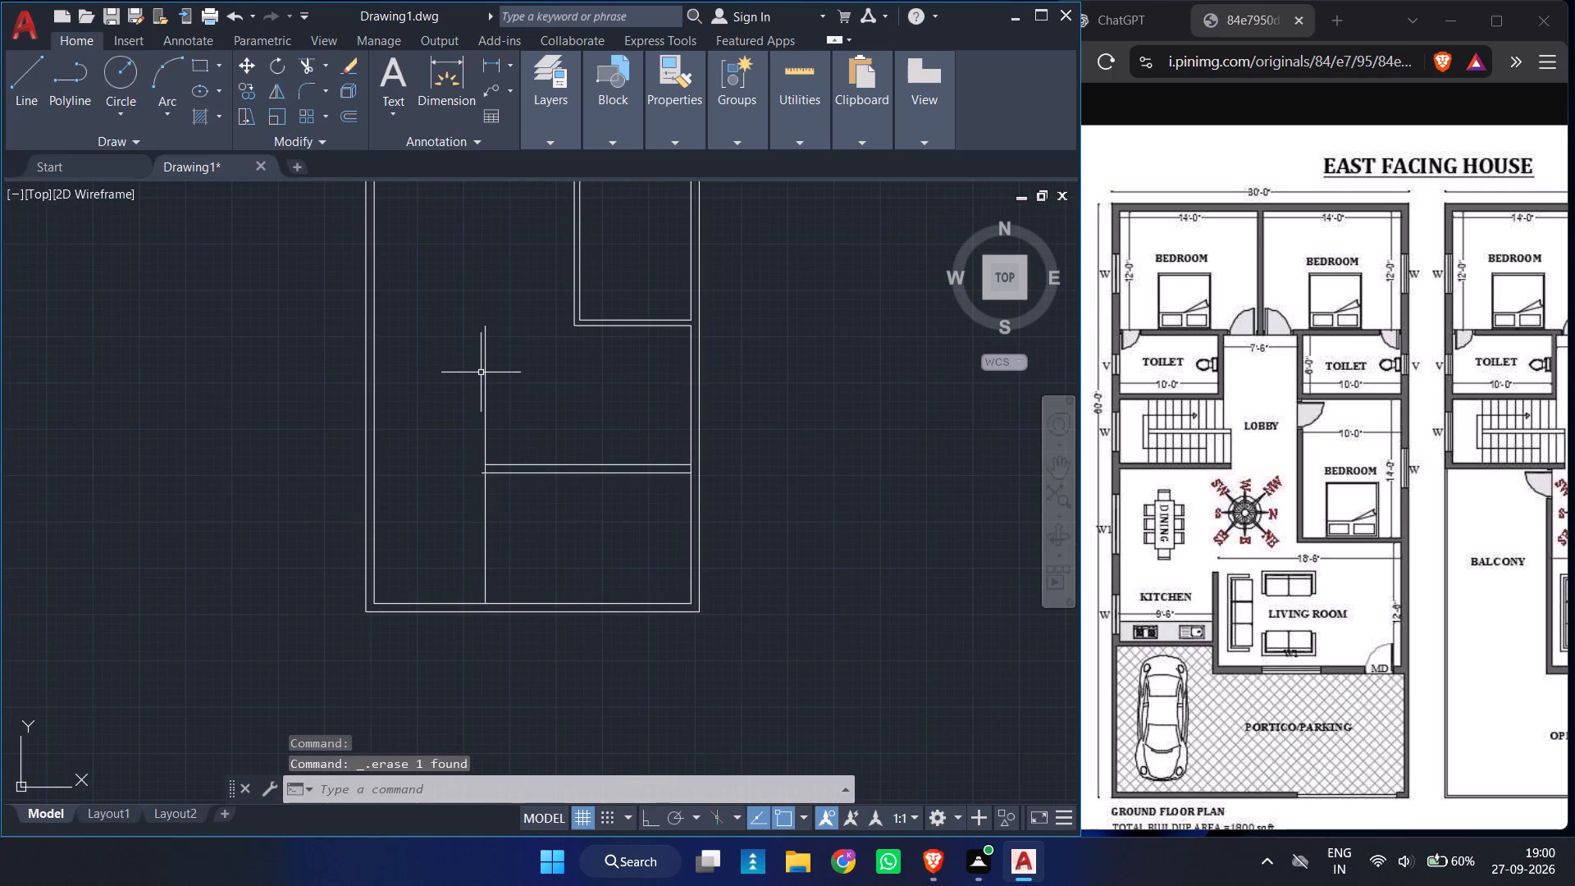
pyautogui.press('o')
pyautogui.press('Return')
pyautogui.press('6')
pyautogui.press('Return')
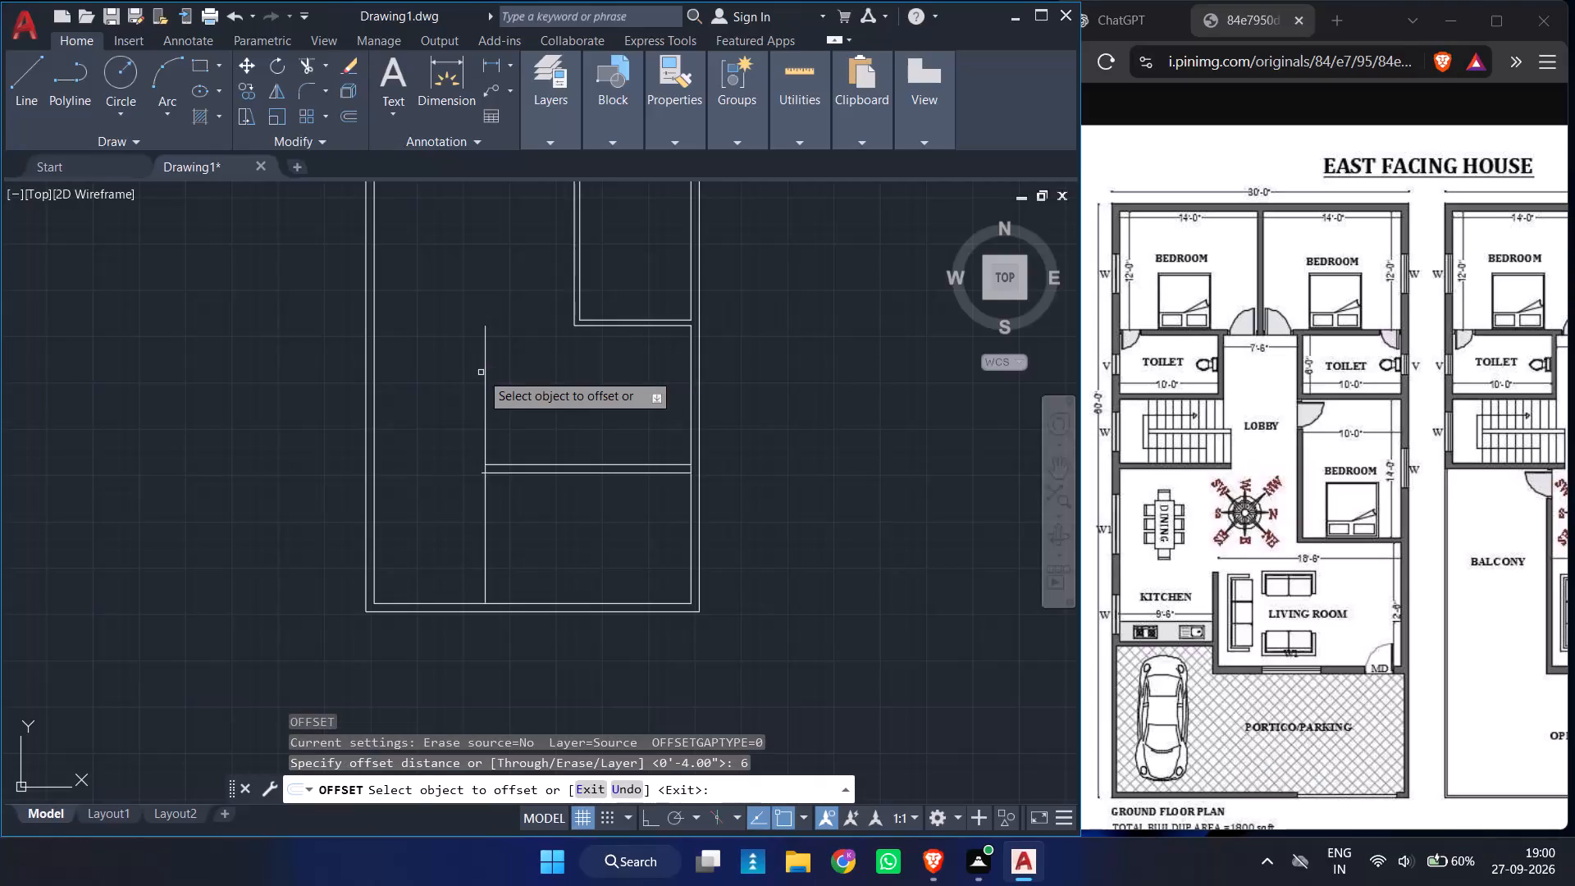
pyautogui.click(486, 375)
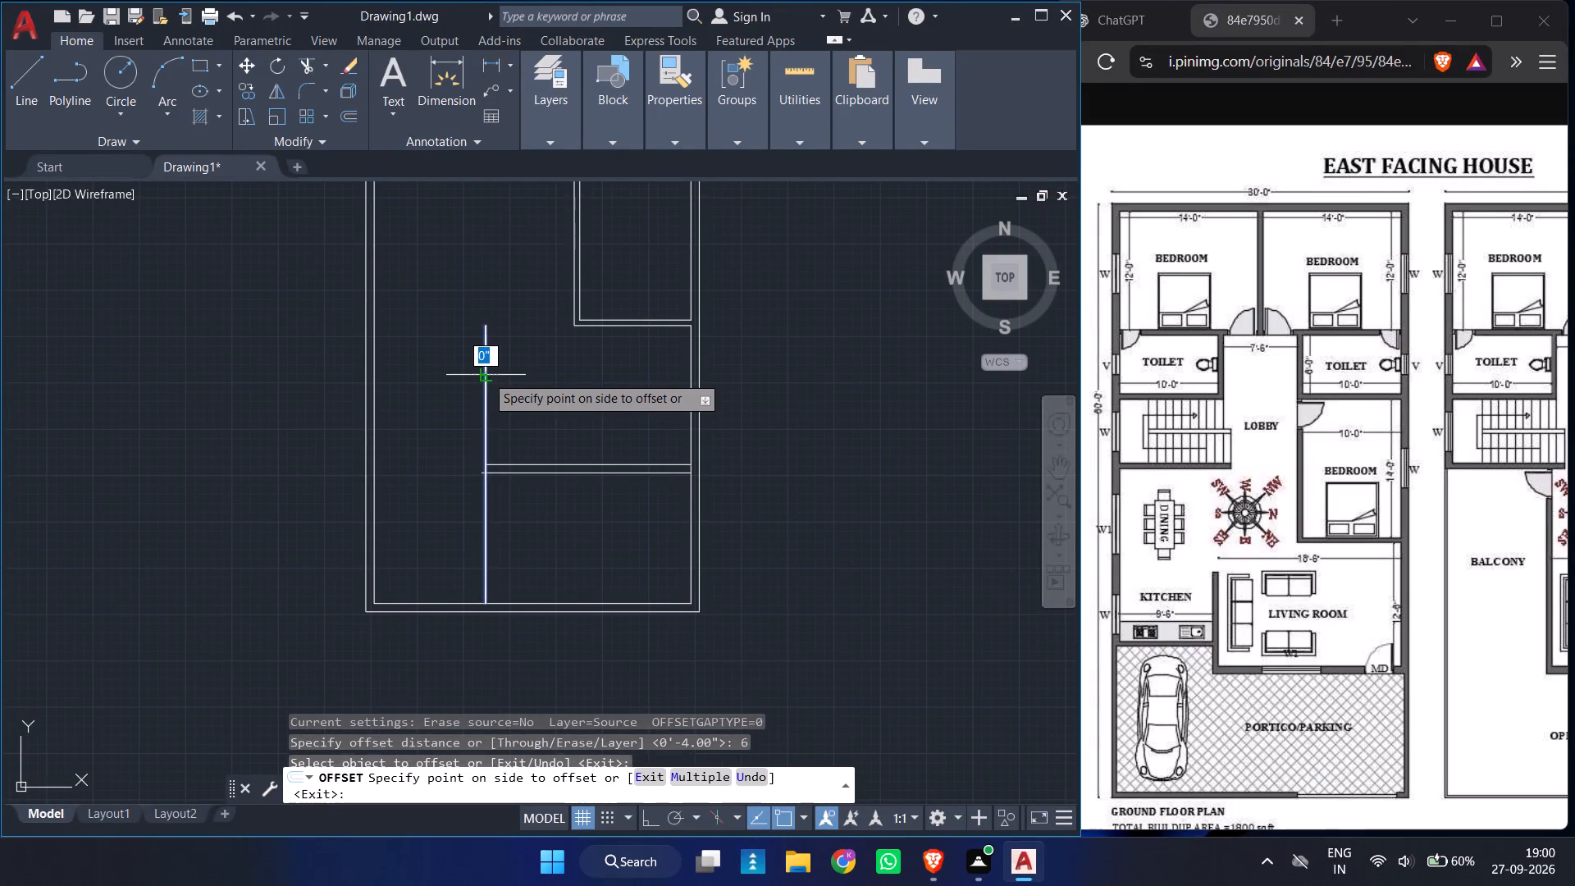
pyautogui.click(413, 377)
# Check the distance between the kitchen partition and the left side wall with Quick measure.
pyautogui.keyDown('ctrl'); pyautogui.scroll(-2, 464, 382); pyautogui.keyUp('ctrl')
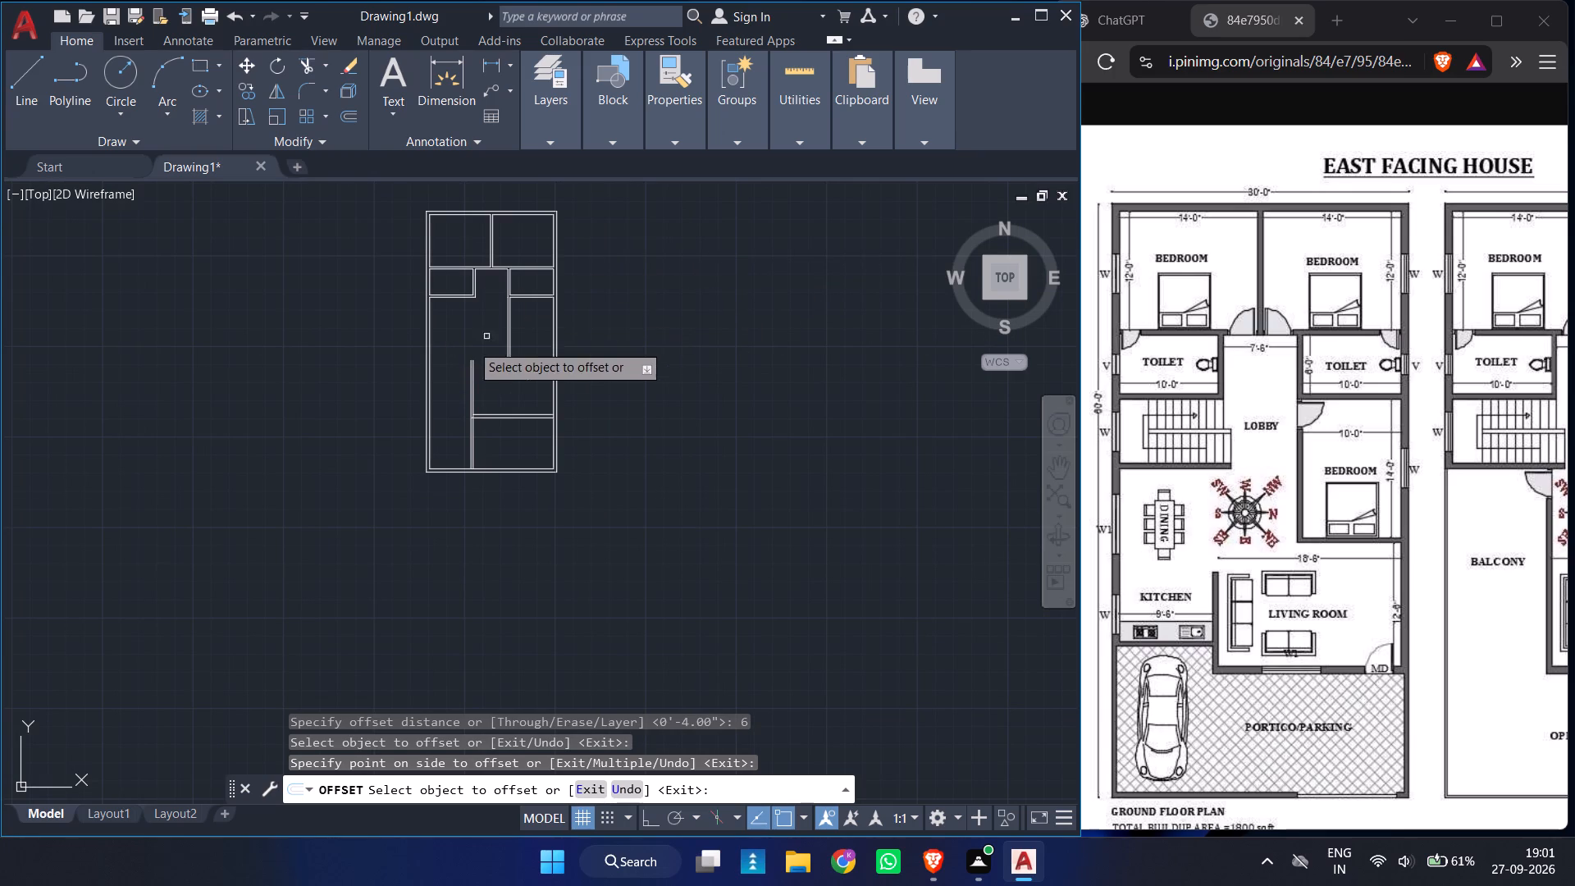
pyautogui.click(811, 105)
pyautogui.click(817, 171)
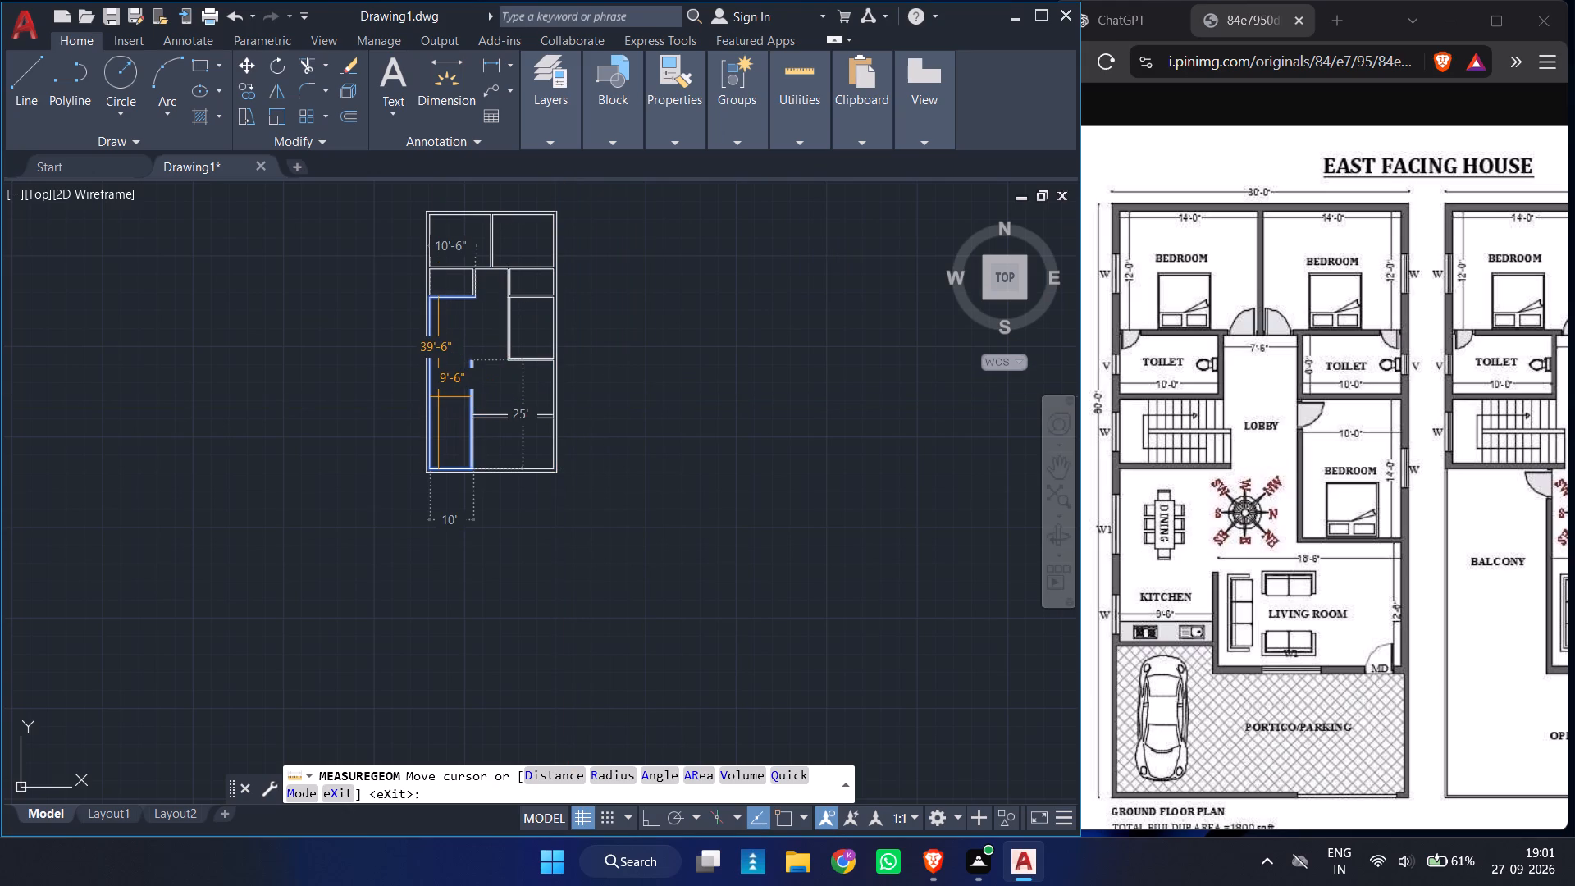
pyautogui.keyDown('ctrl'); pyautogui.scroll(2, 443, 395); pyautogui.keyUp('ctrl')
pyautogui.scroll(-2, 443, 395)
pyautogui.keyDown('ctrl'); pyautogui.scroll(5, 443, 395); pyautogui.keyUp('ctrl')
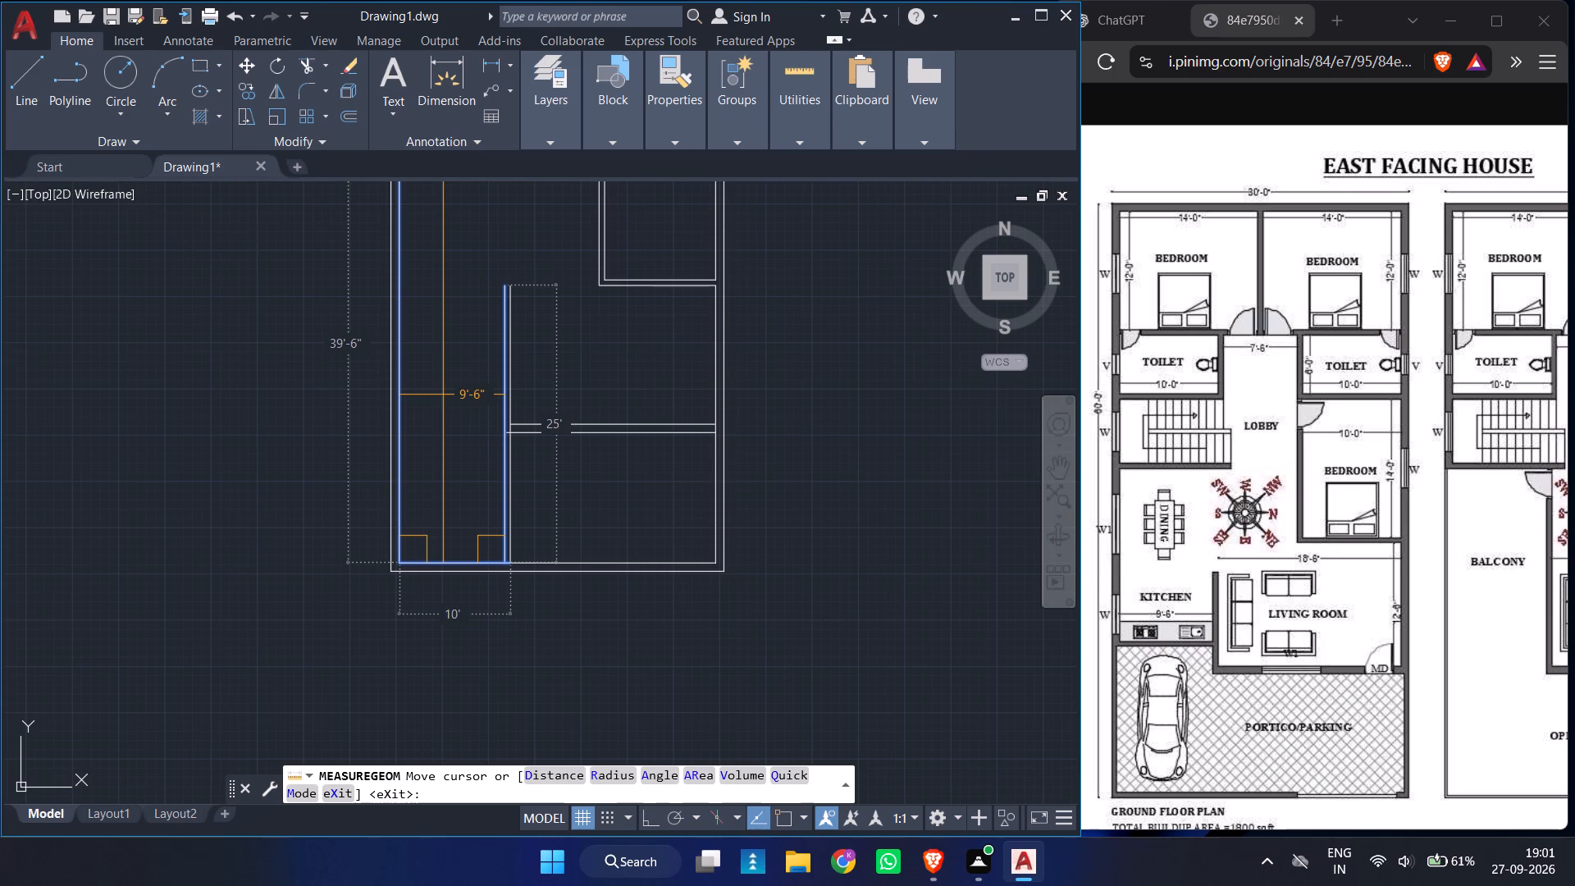
pyautogui.press('Escape')
# Trim the partition's living-room line between the two lower wall lines, plus the lower wall line's short stub inside the partition.
pyautogui.write('TR')
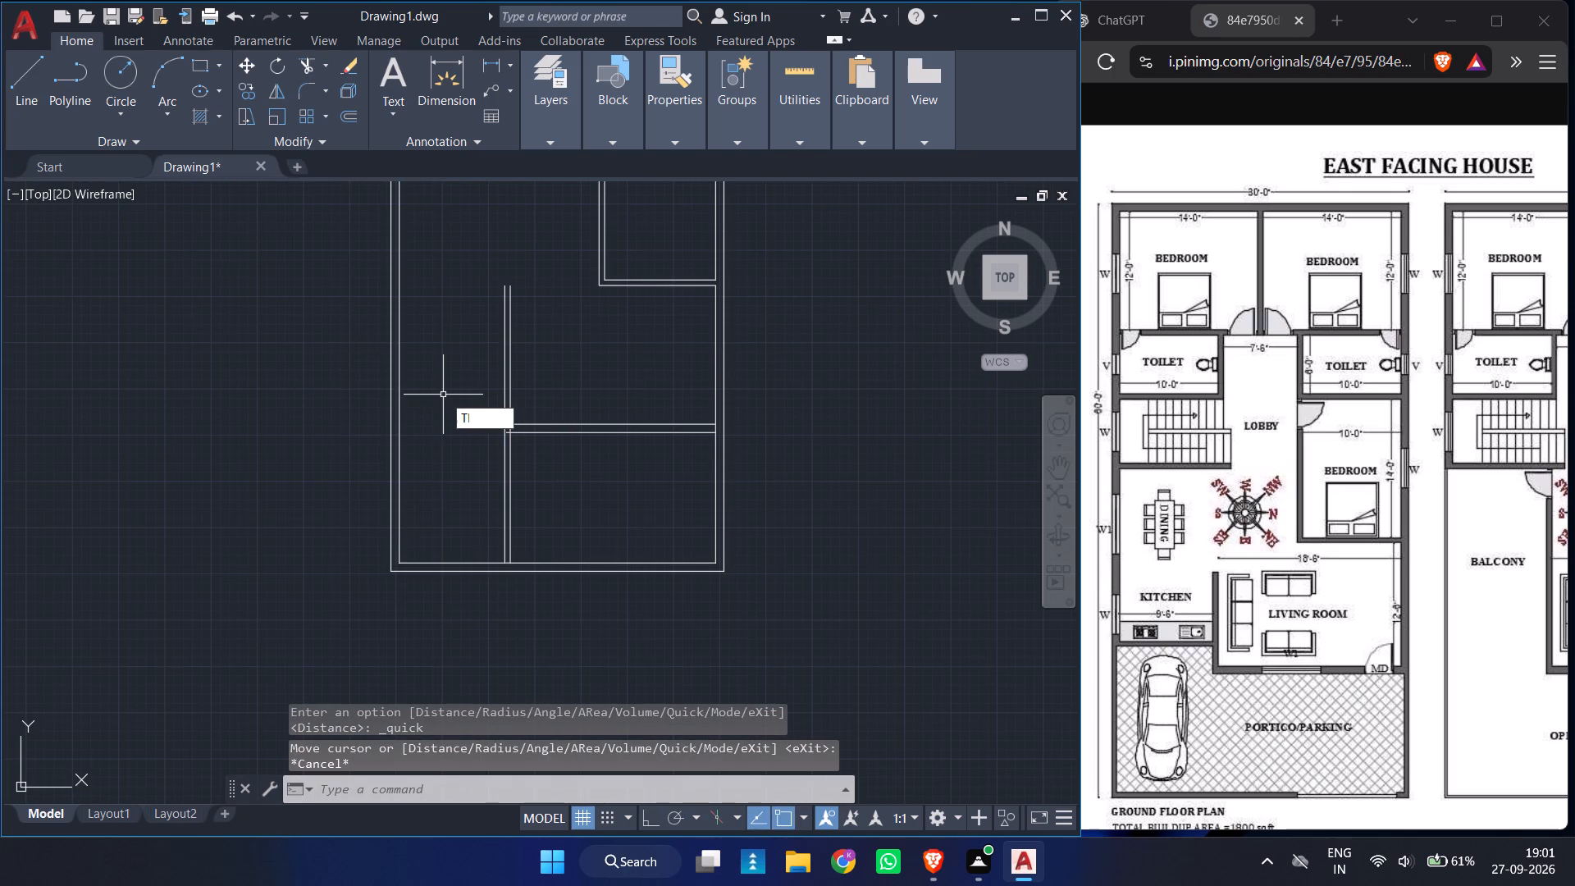
pyautogui.press('space')
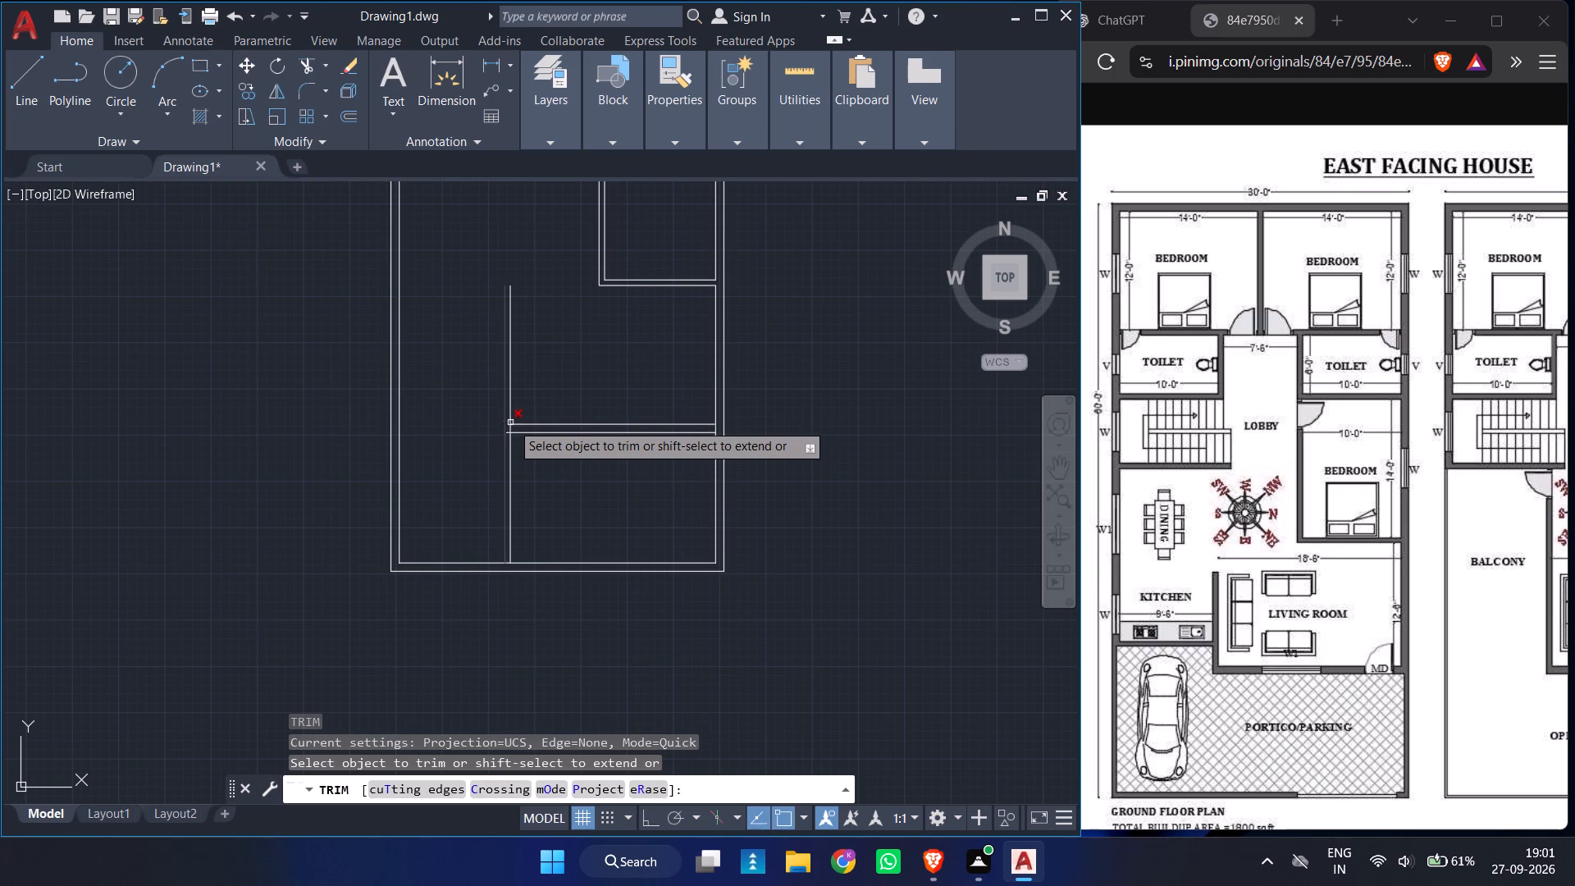
pyautogui.keyDown('ctrl'); pyautogui.scroll(3, 511, 422); pyautogui.keyUp('ctrl')
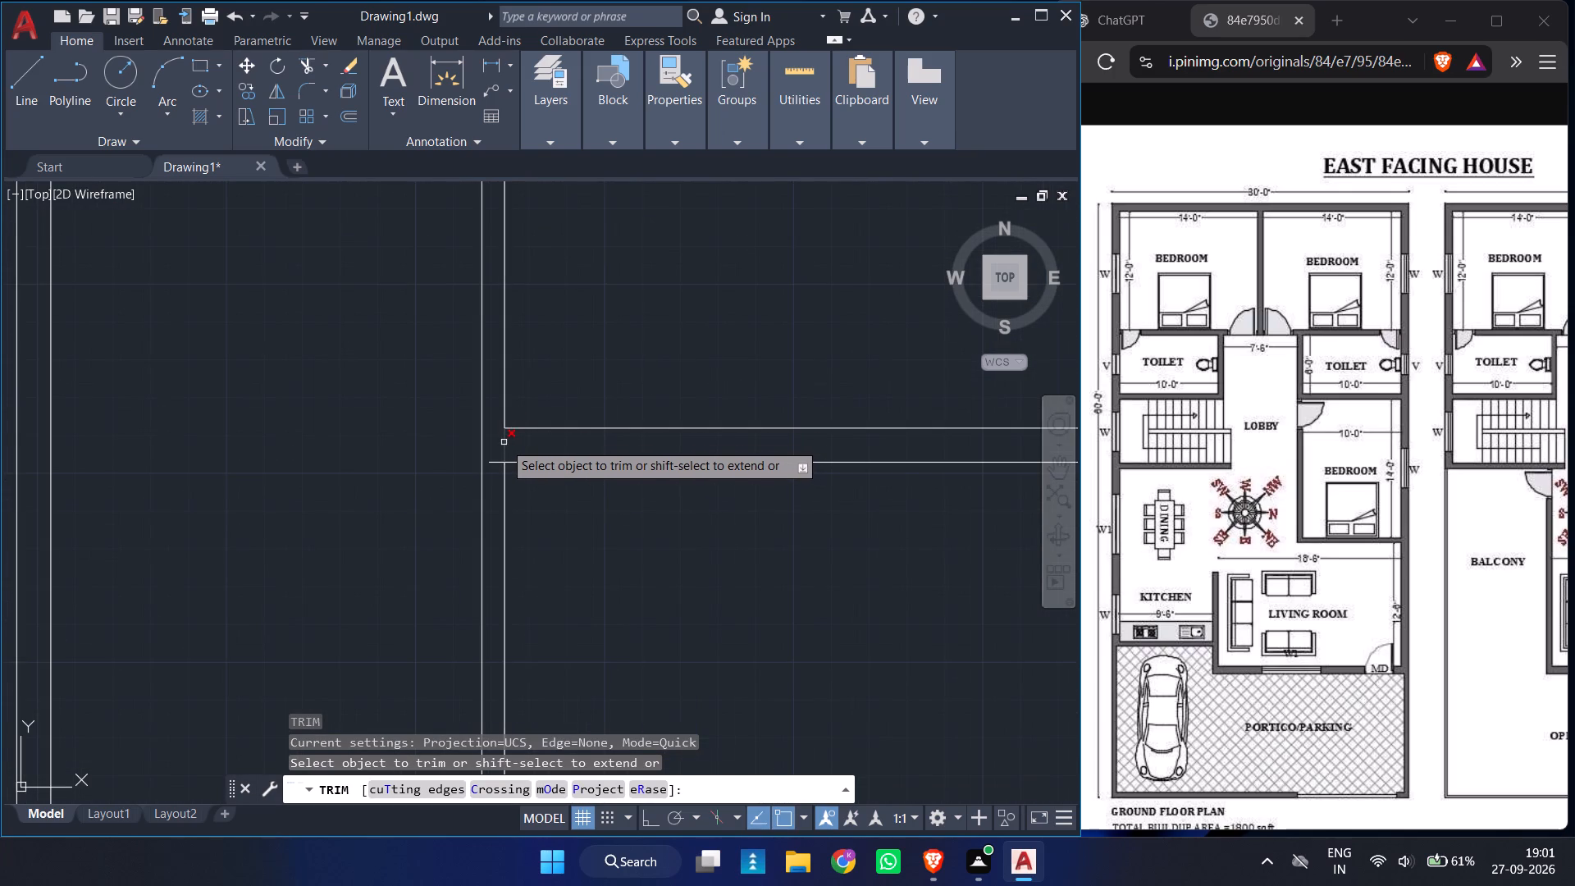
pyautogui.click(504, 442)
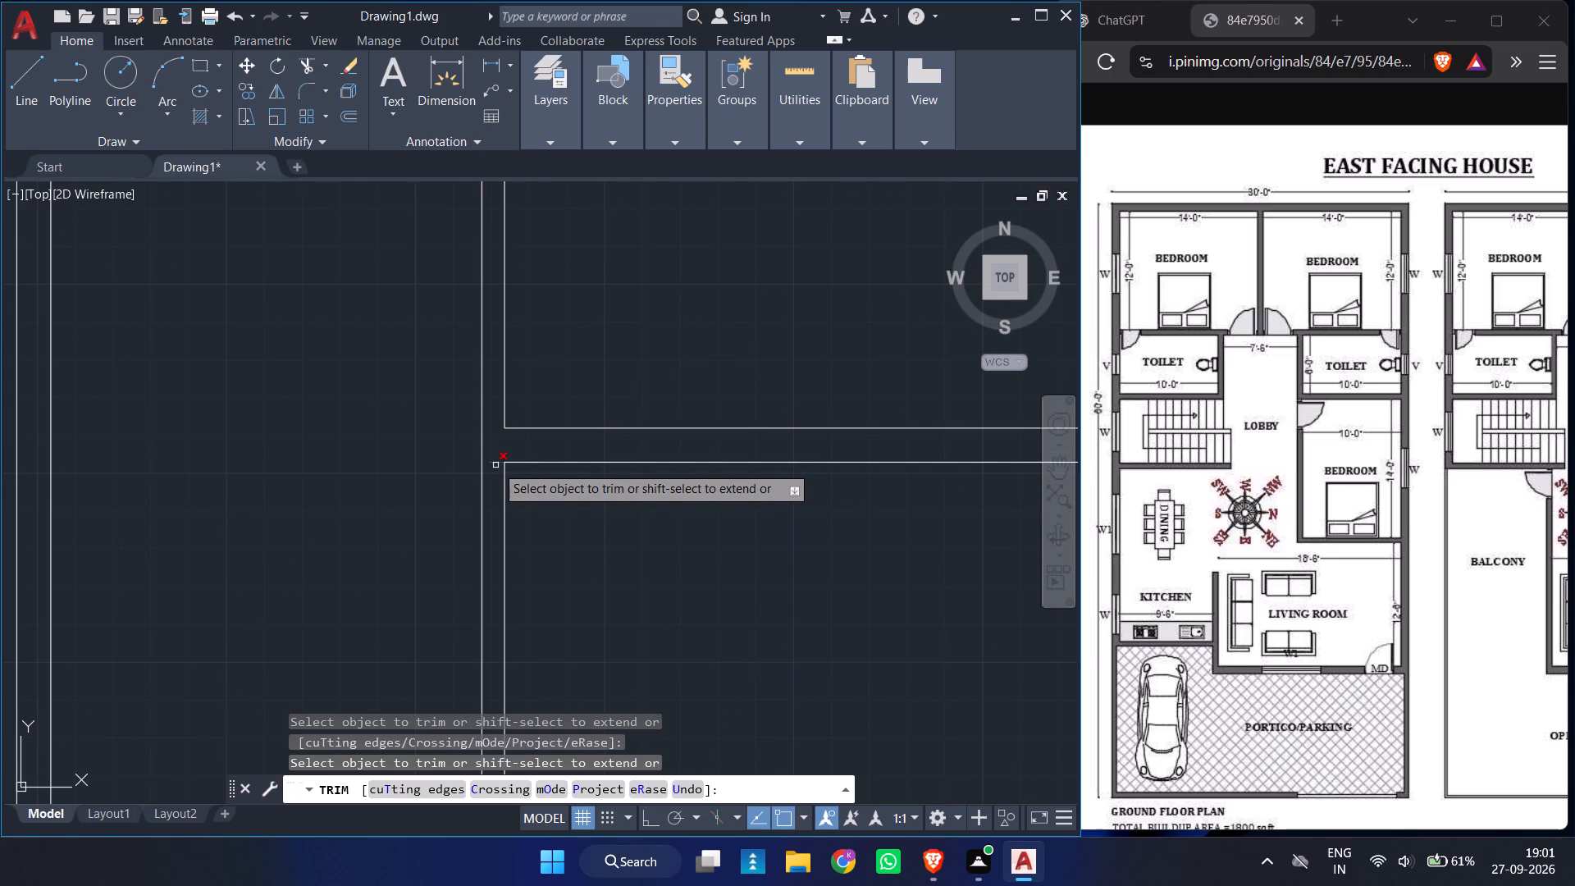
pyautogui.click(495, 465)
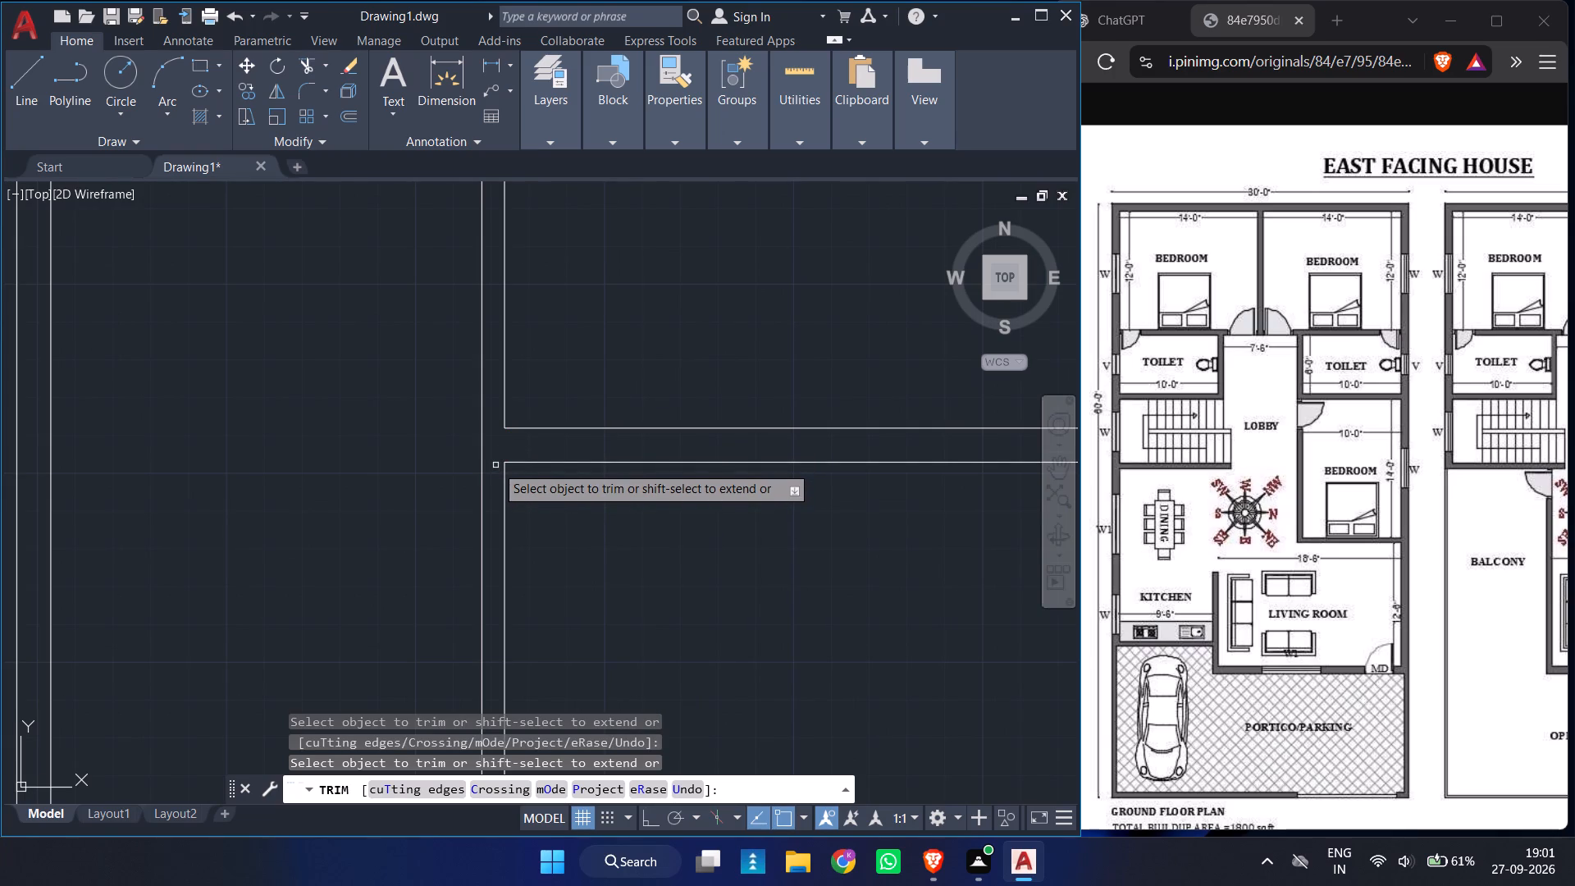
# Extend the living room's lower outer wall line to the partition's kitchen-side line.
pyautogui.press('space')
pyautogui.write('EX')
pyautogui.press('space')
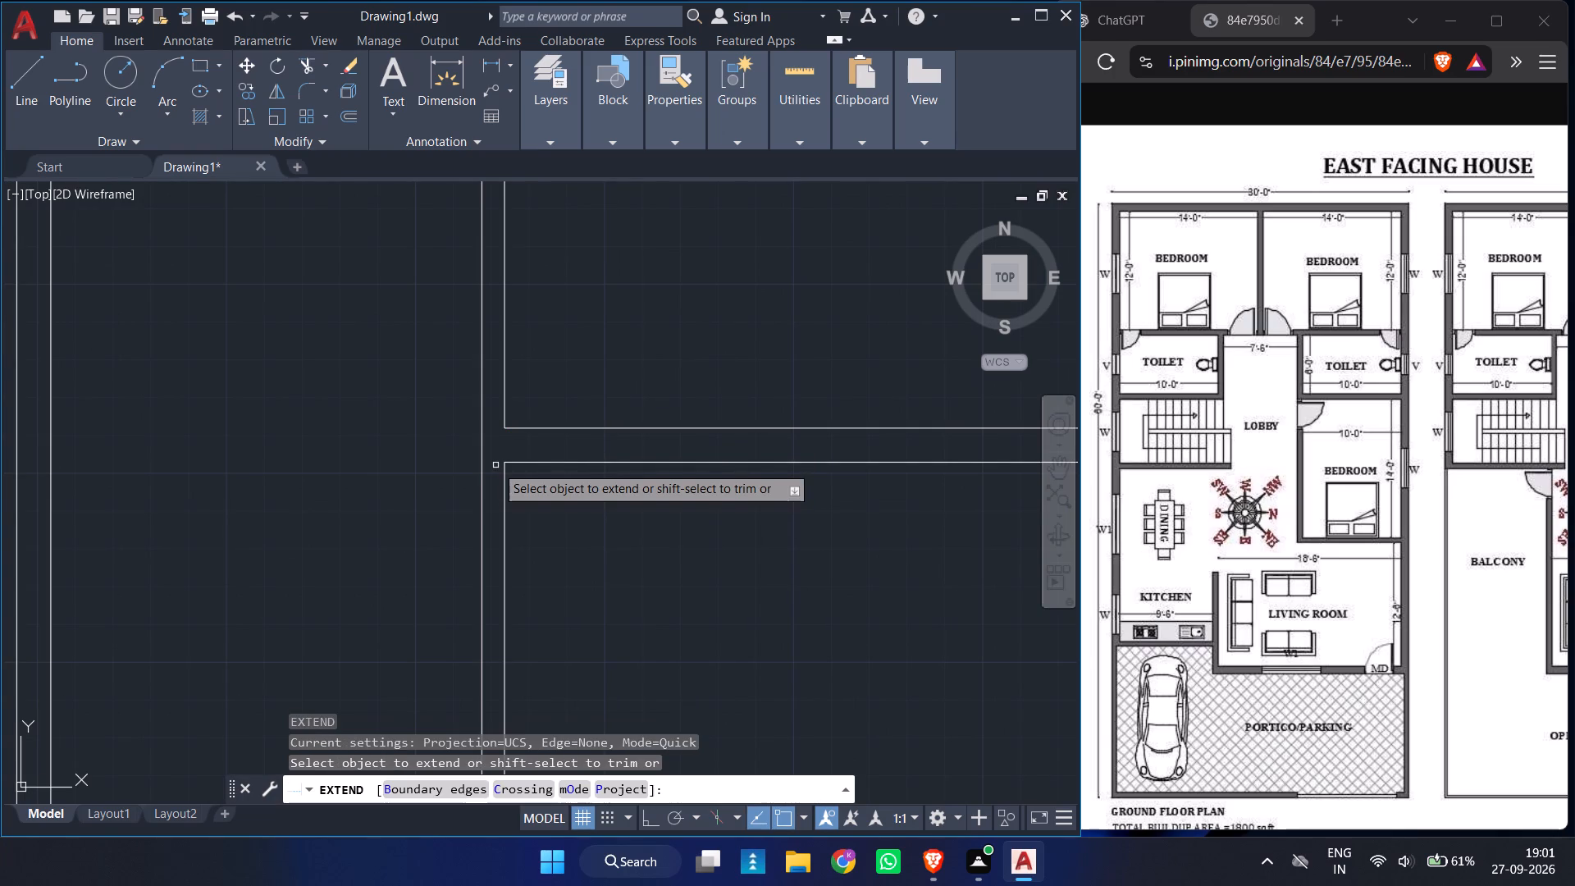
pyautogui.click(517, 463)
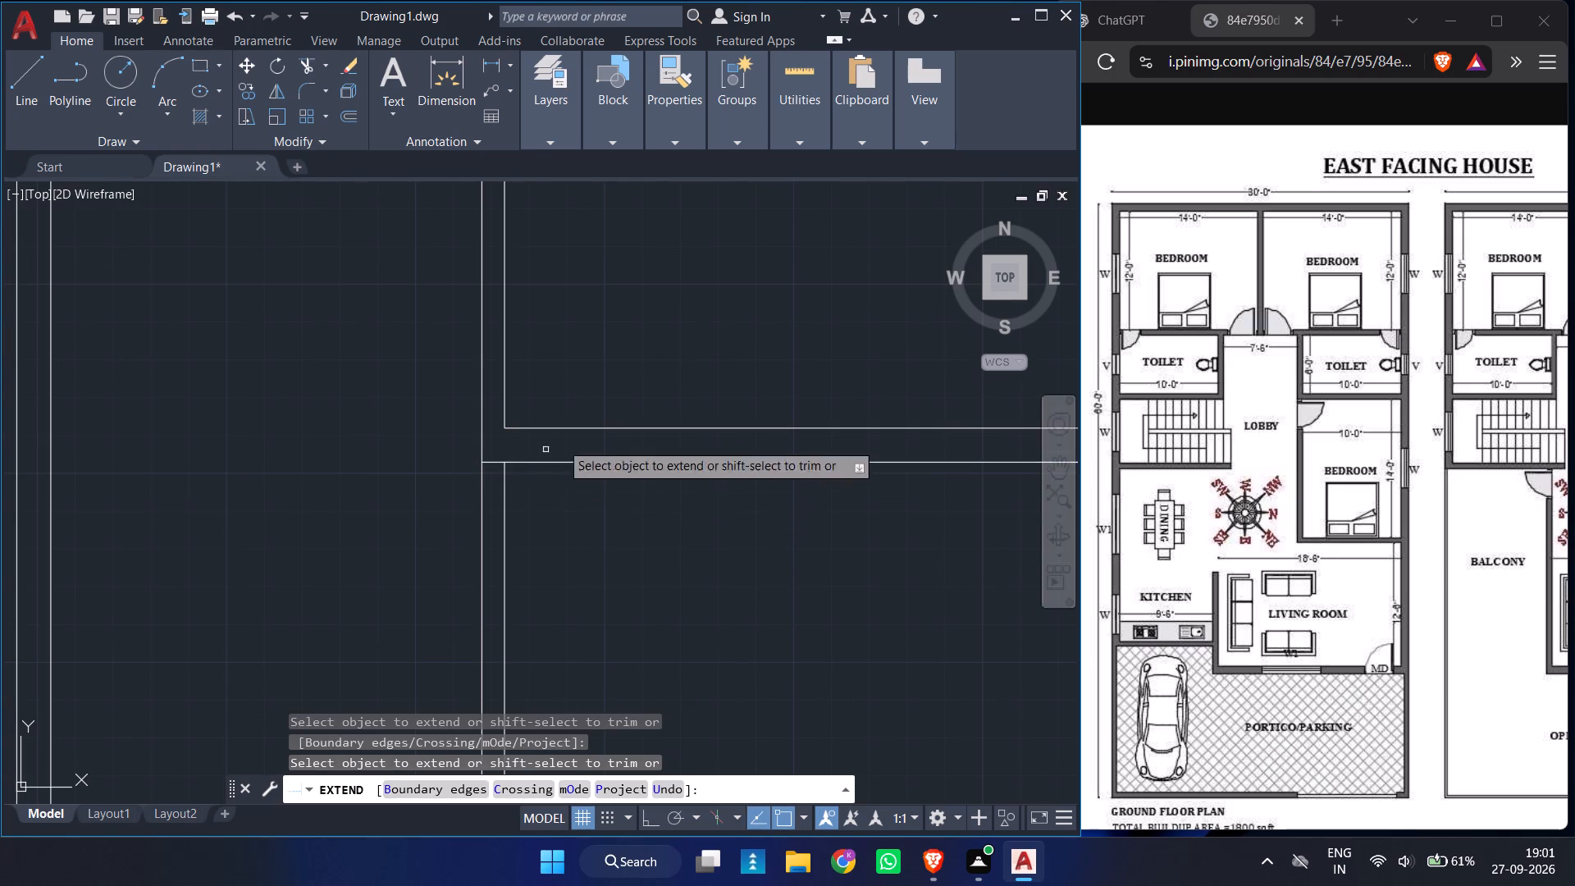
pyautogui.keyDown('ctrl'); pyautogui.scroll(-2, 631, 371); pyautogui.keyUp('ctrl')
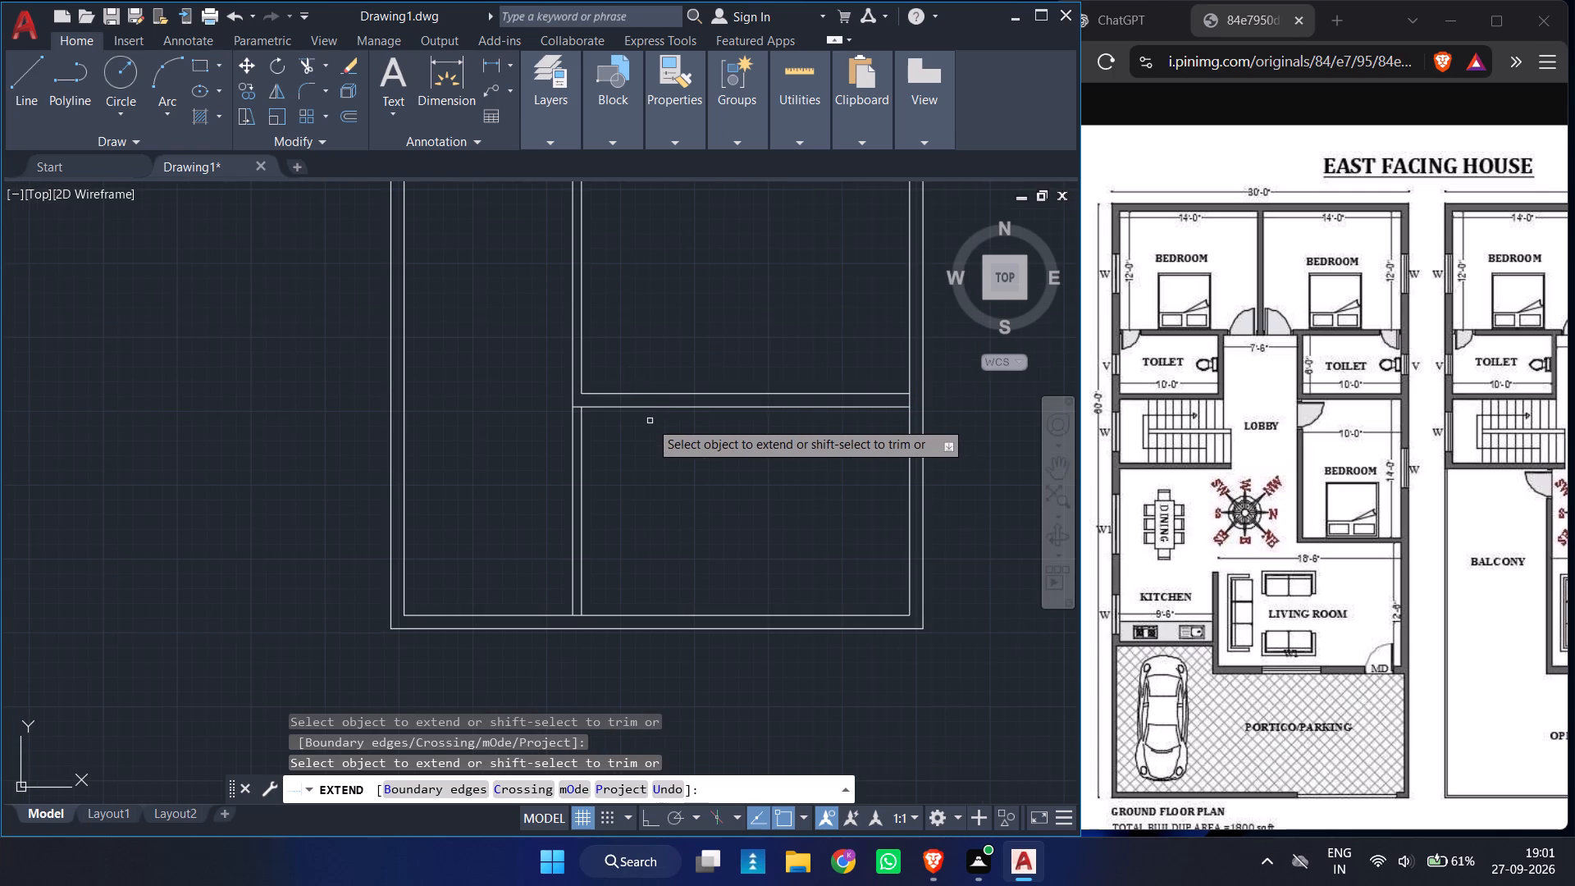
# Trim both partition lines below the living room wall and the right side wall's inner line where that wall joins it.
pyautogui.press('space')
pyautogui.write('TR')
pyautogui.press('space')
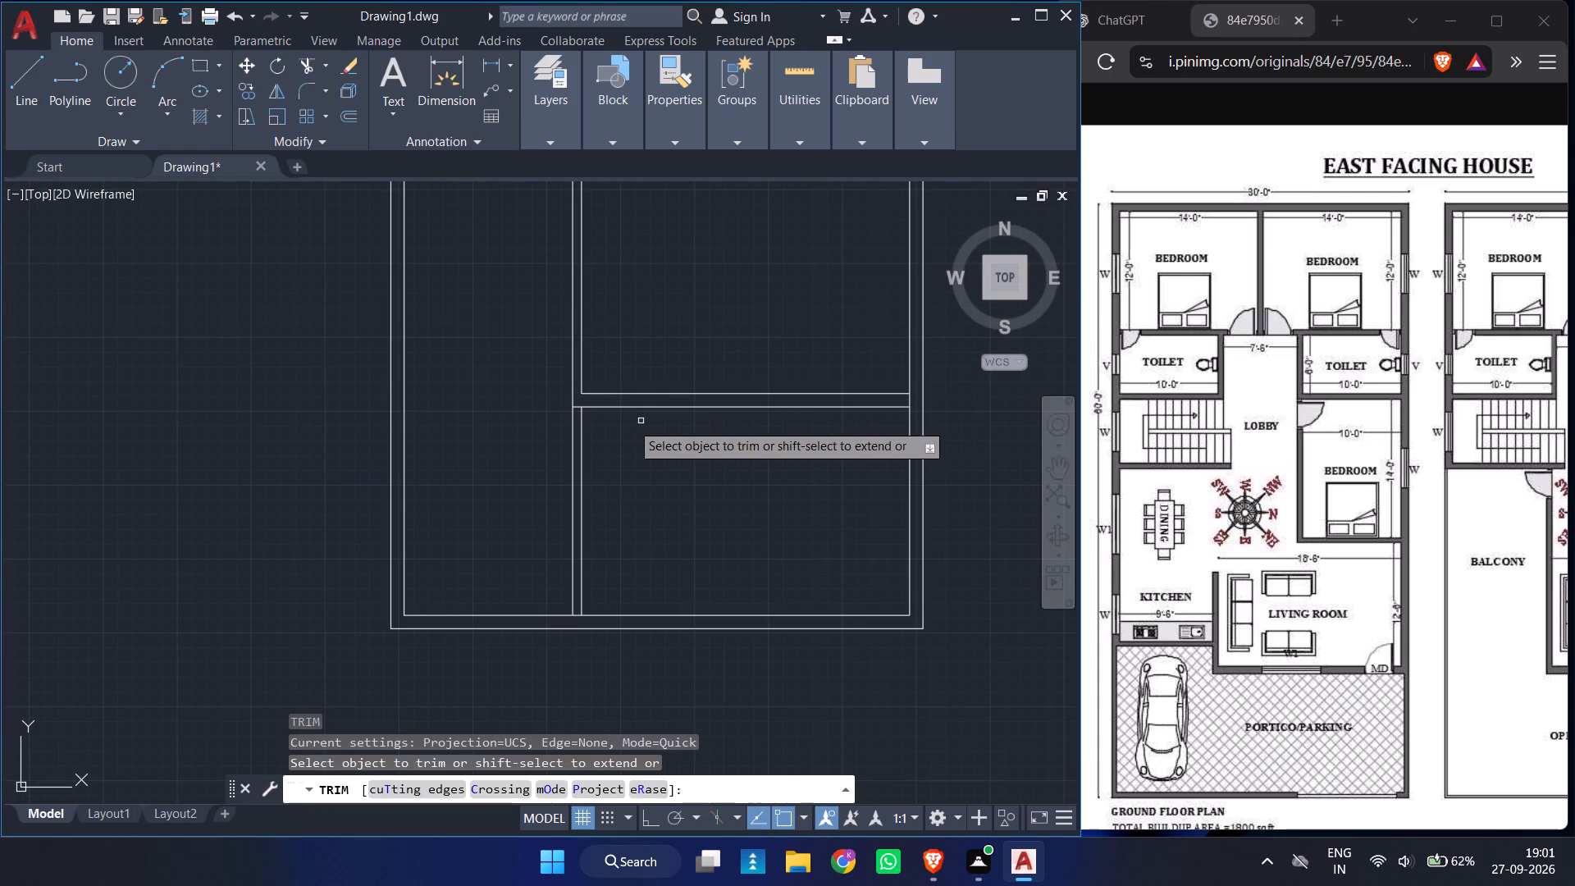
pyautogui.click(573, 452)
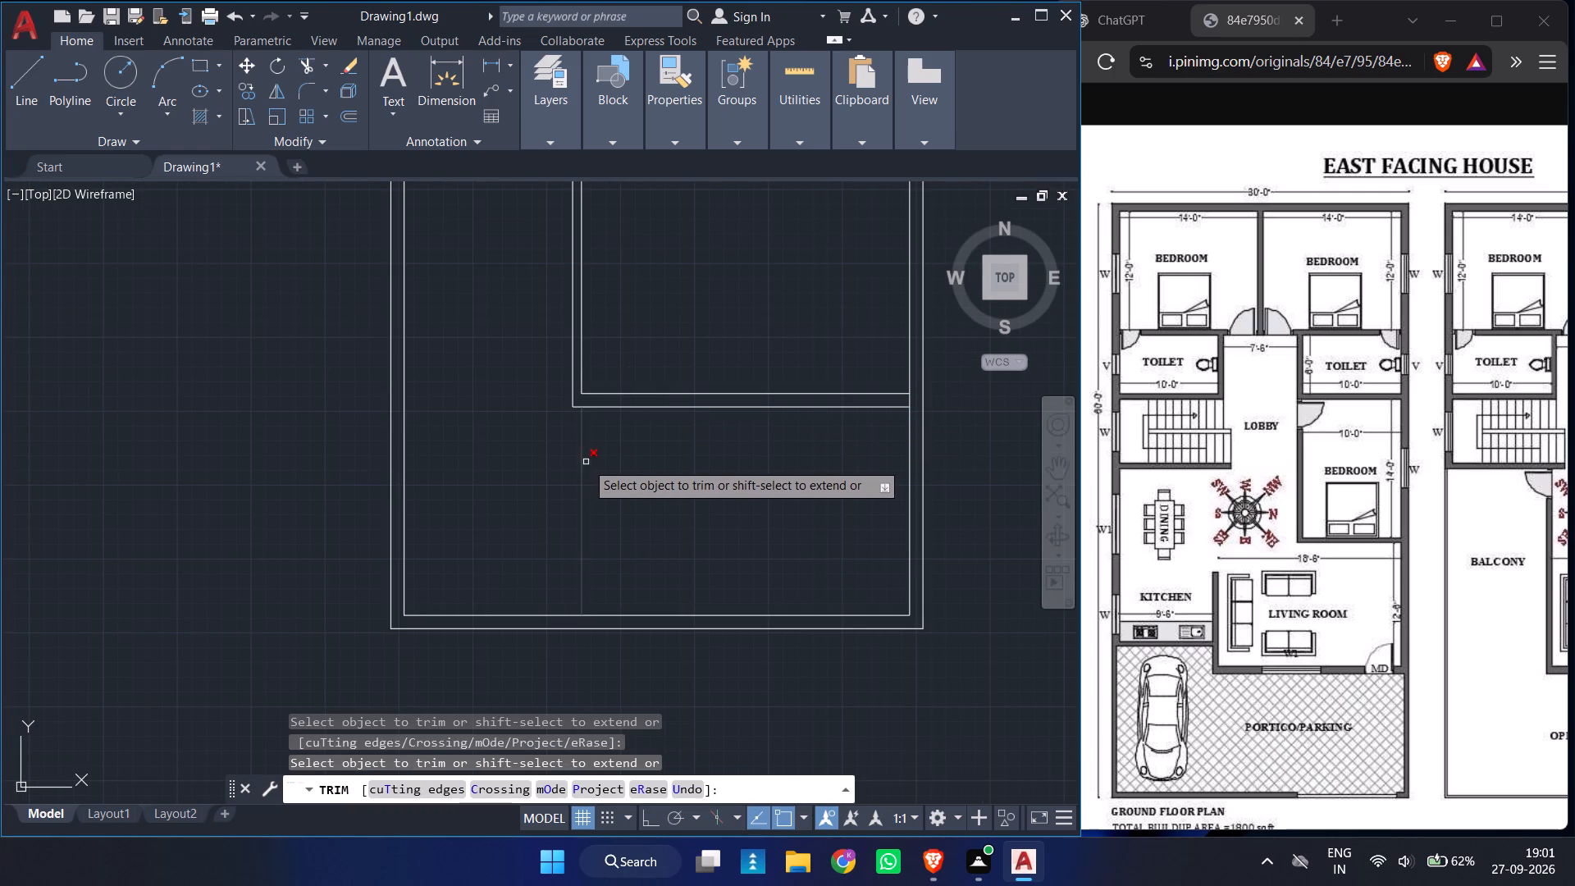
pyautogui.click(584, 461)
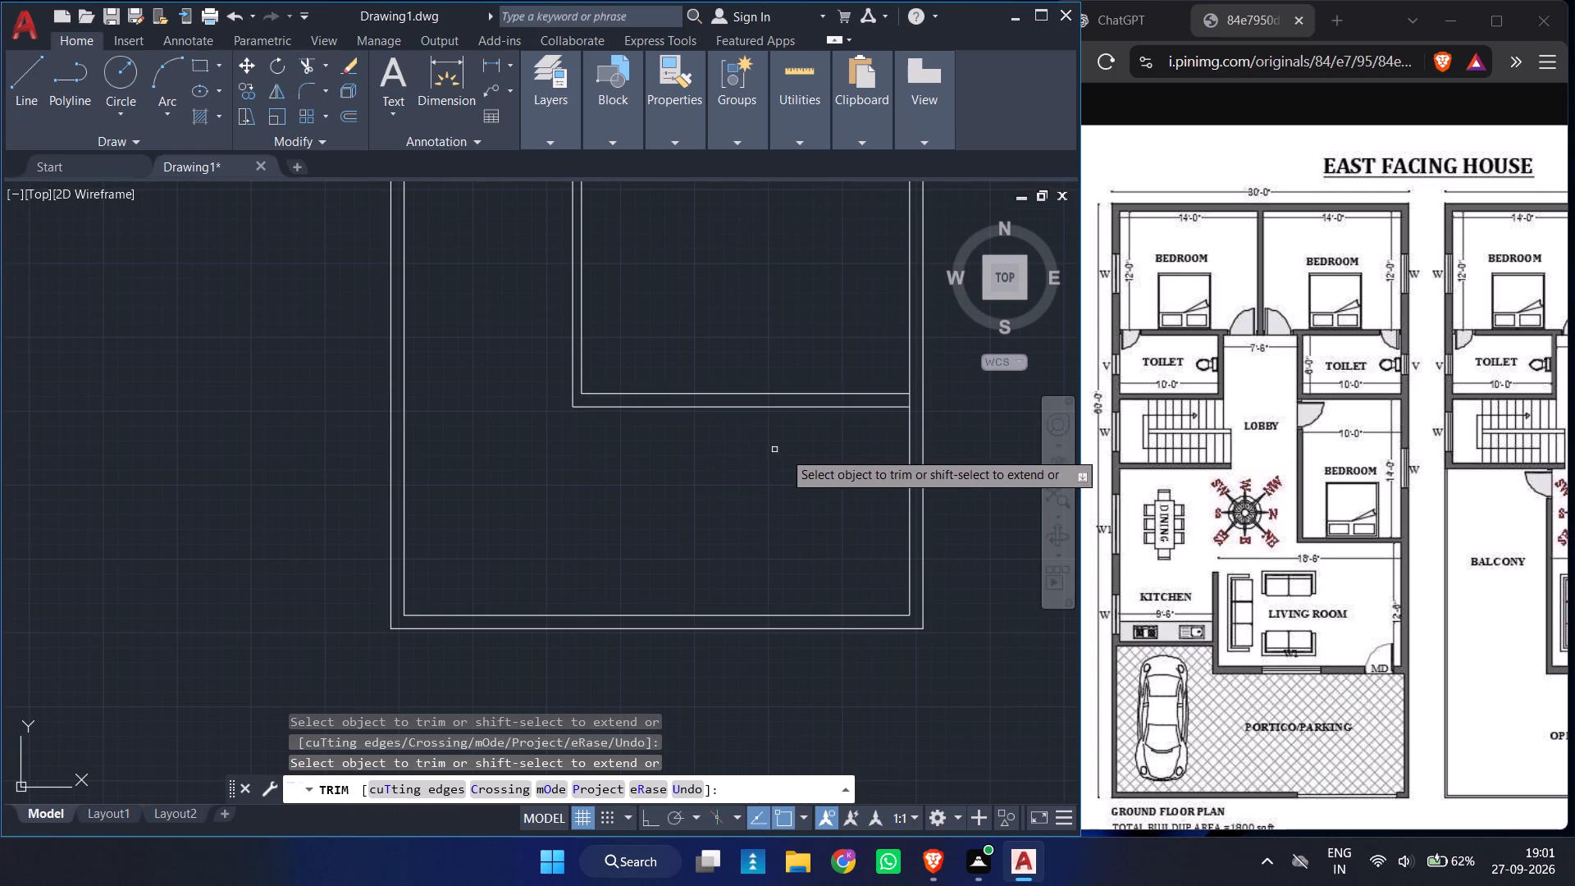
pyautogui.click(912, 397)
pyautogui.keyDown('ctrl'); pyautogui.scroll(-3, 749, 327); pyautogui.keyUp('ctrl')
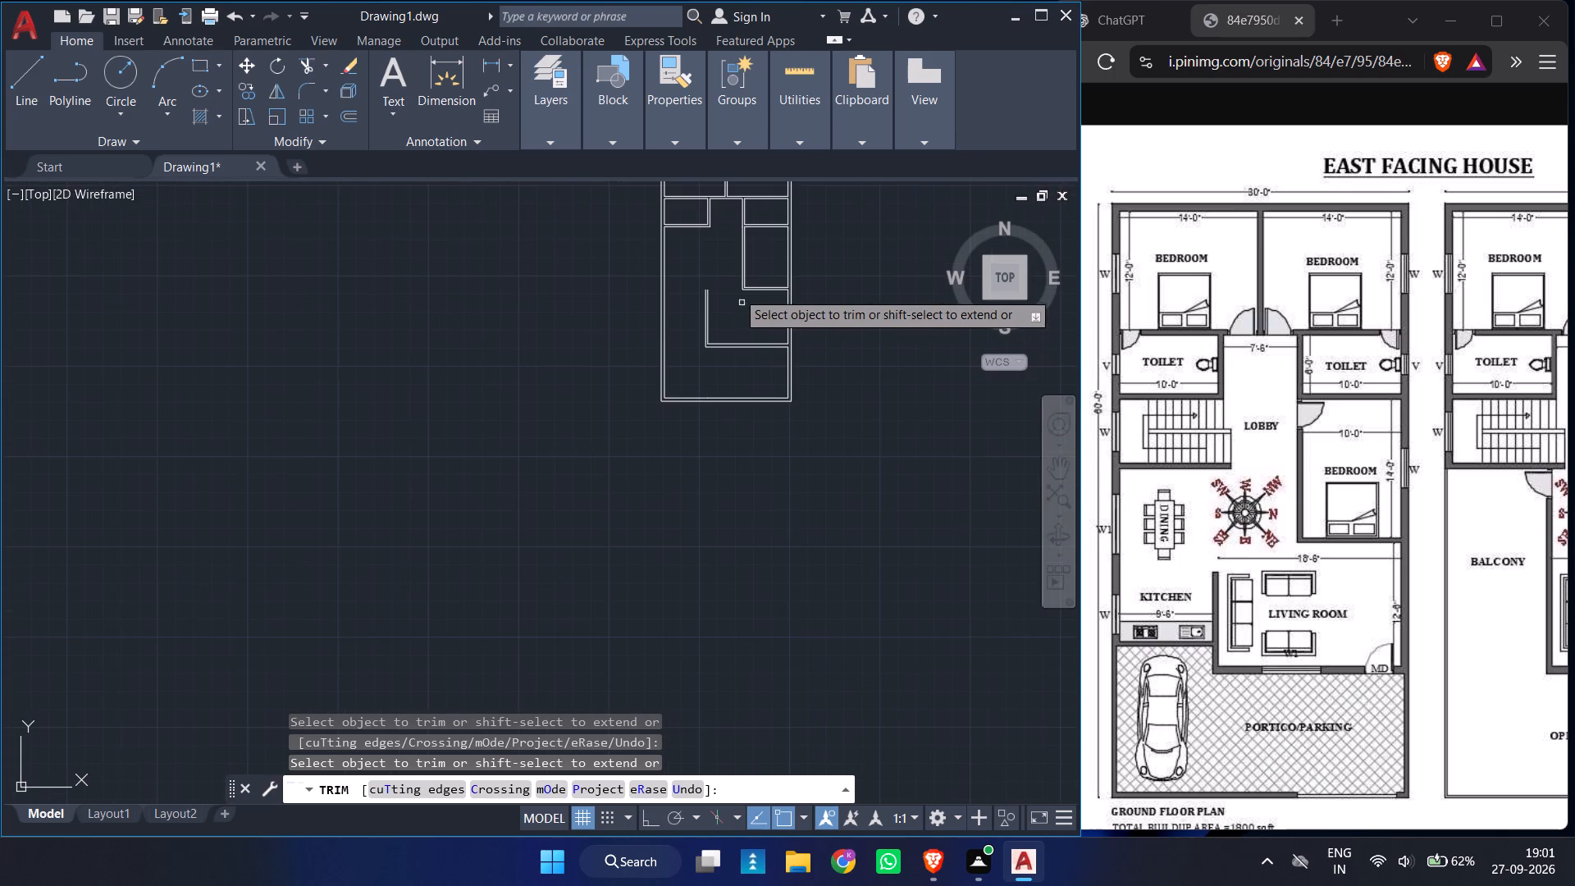
pyautogui.keyDown('ctrl'); pyautogui.scroll(3, 714, 250); pyautogui.keyUp('ctrl')
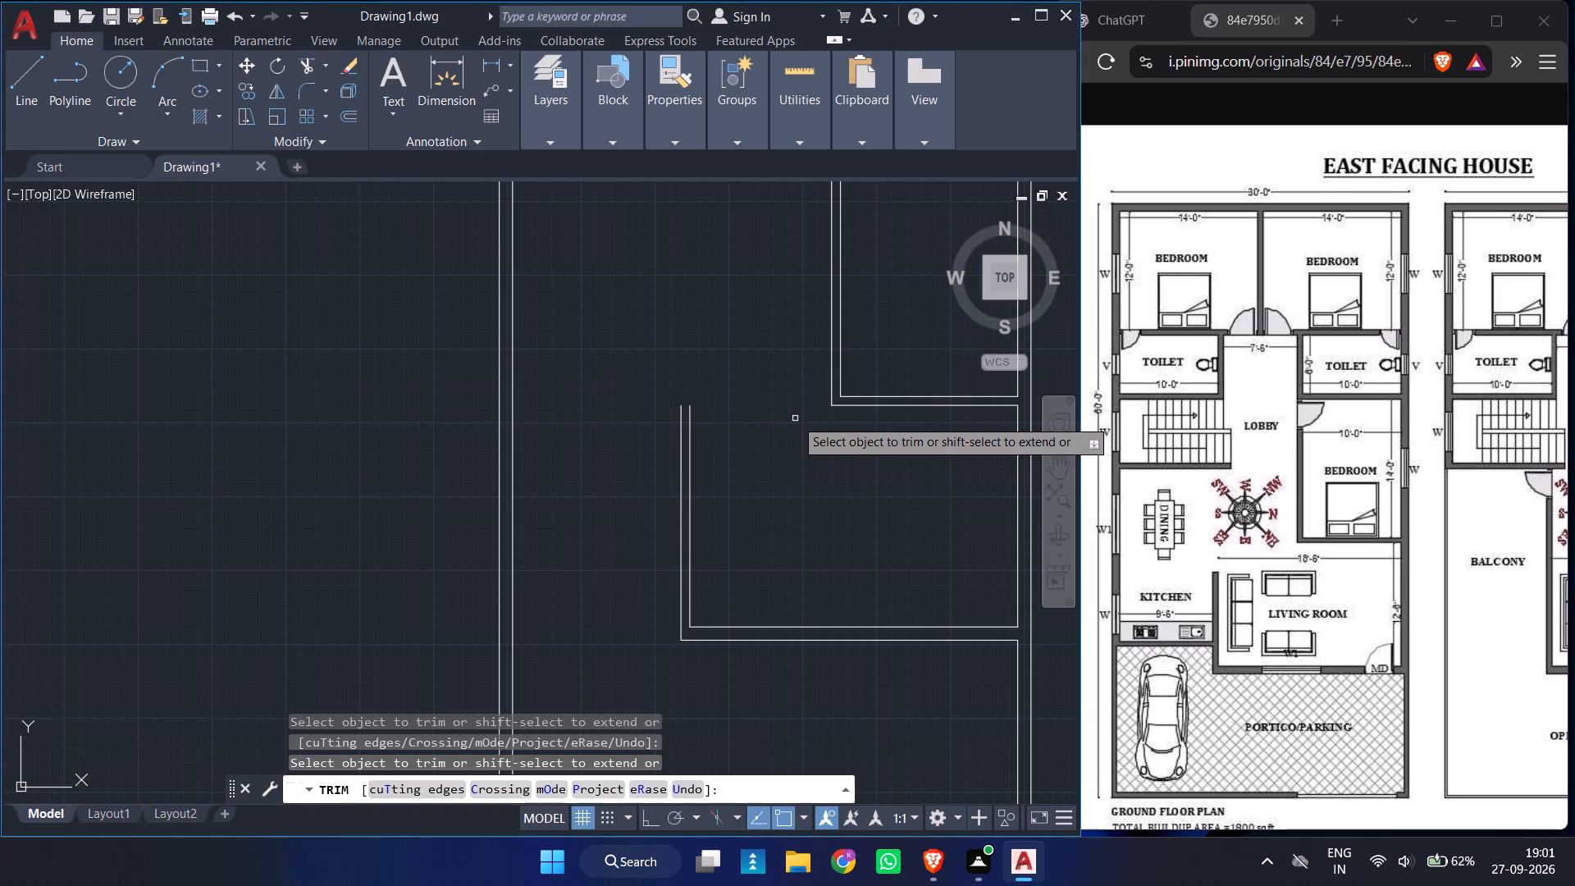
pyautogui.press('Escape')
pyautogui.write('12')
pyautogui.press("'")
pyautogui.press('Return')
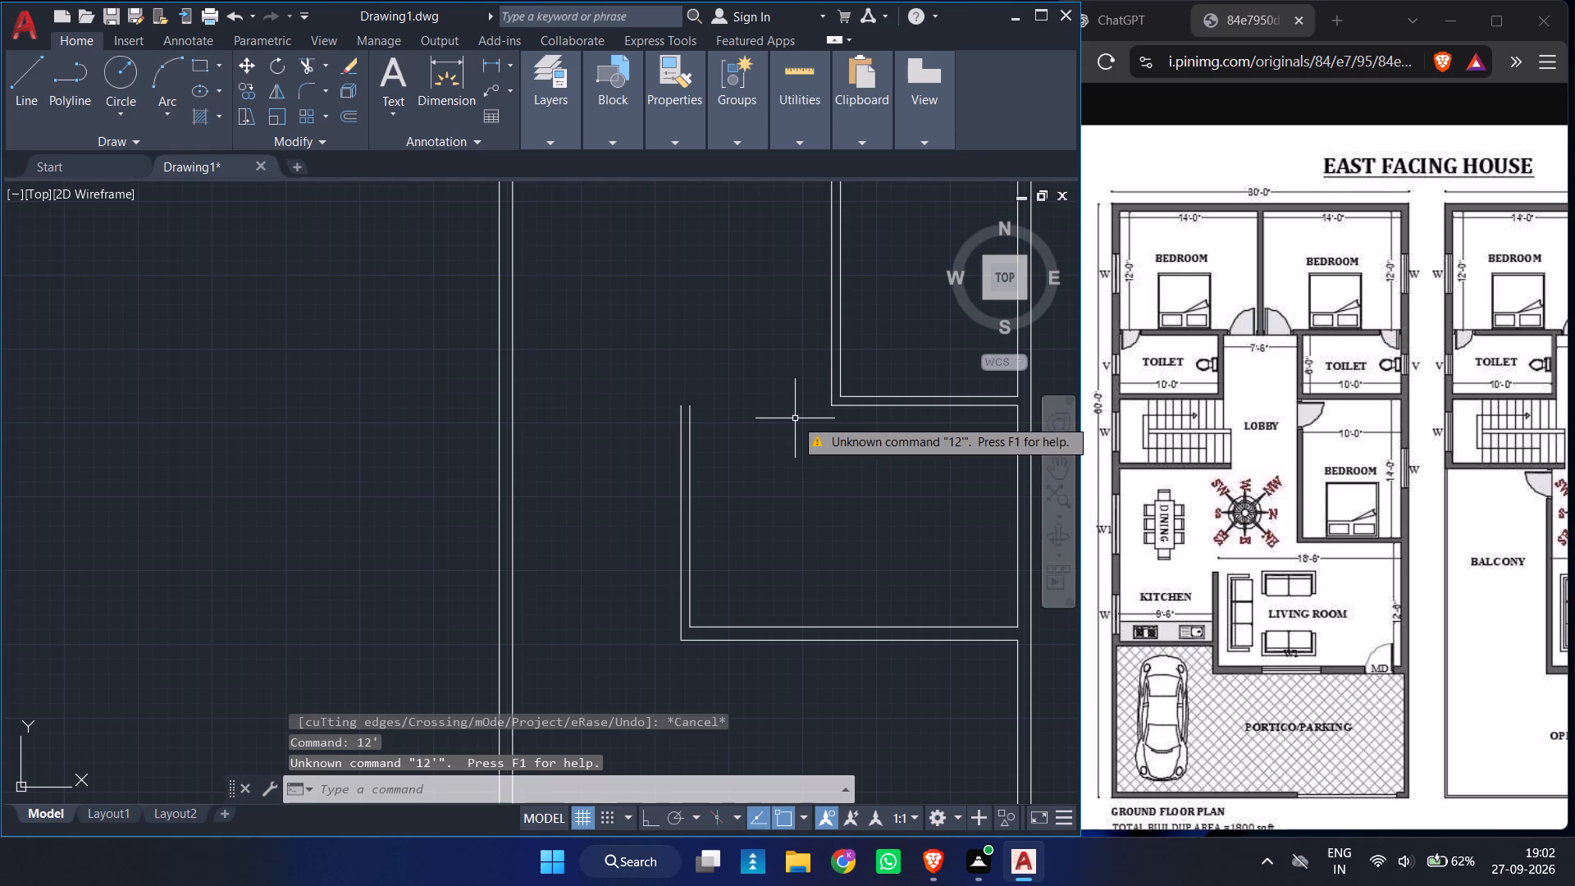
# Offset the left toilet's lower wall line 6'6" downward, and offset the result 6" to form the staircase's lower wall.
pyautogui.keyDown('ctrl'); pyautogui.scroll(-3, 795, 418); pyautogui.keyUp('ctrl')
pyautogui.press('o')
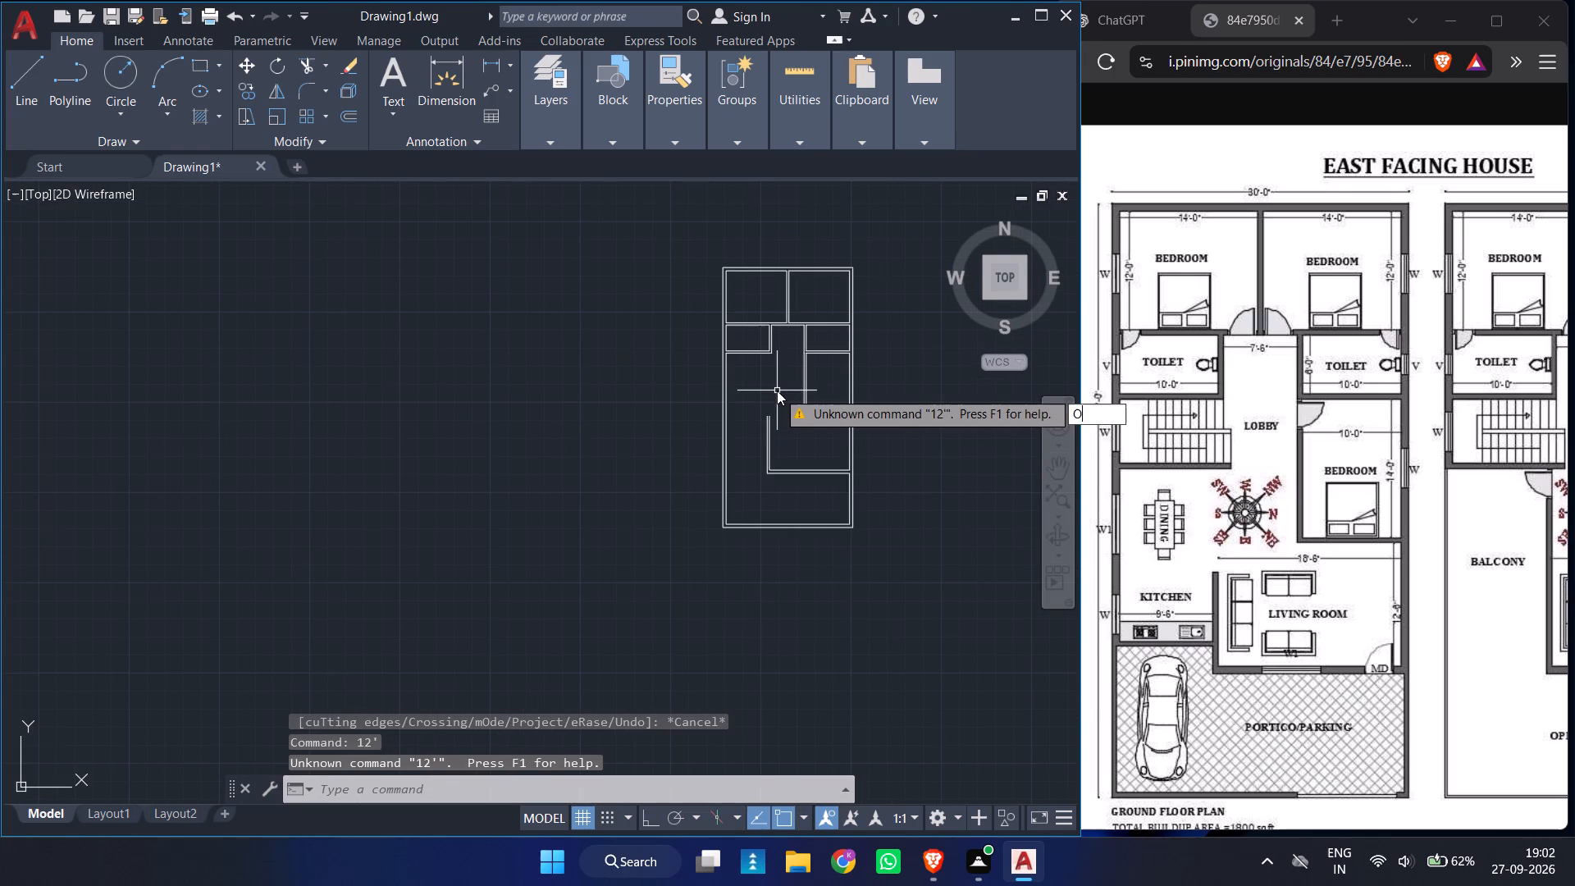
pyautogui.press('Return')
pyautogui.write("12'")
pyautogui.press('Return')
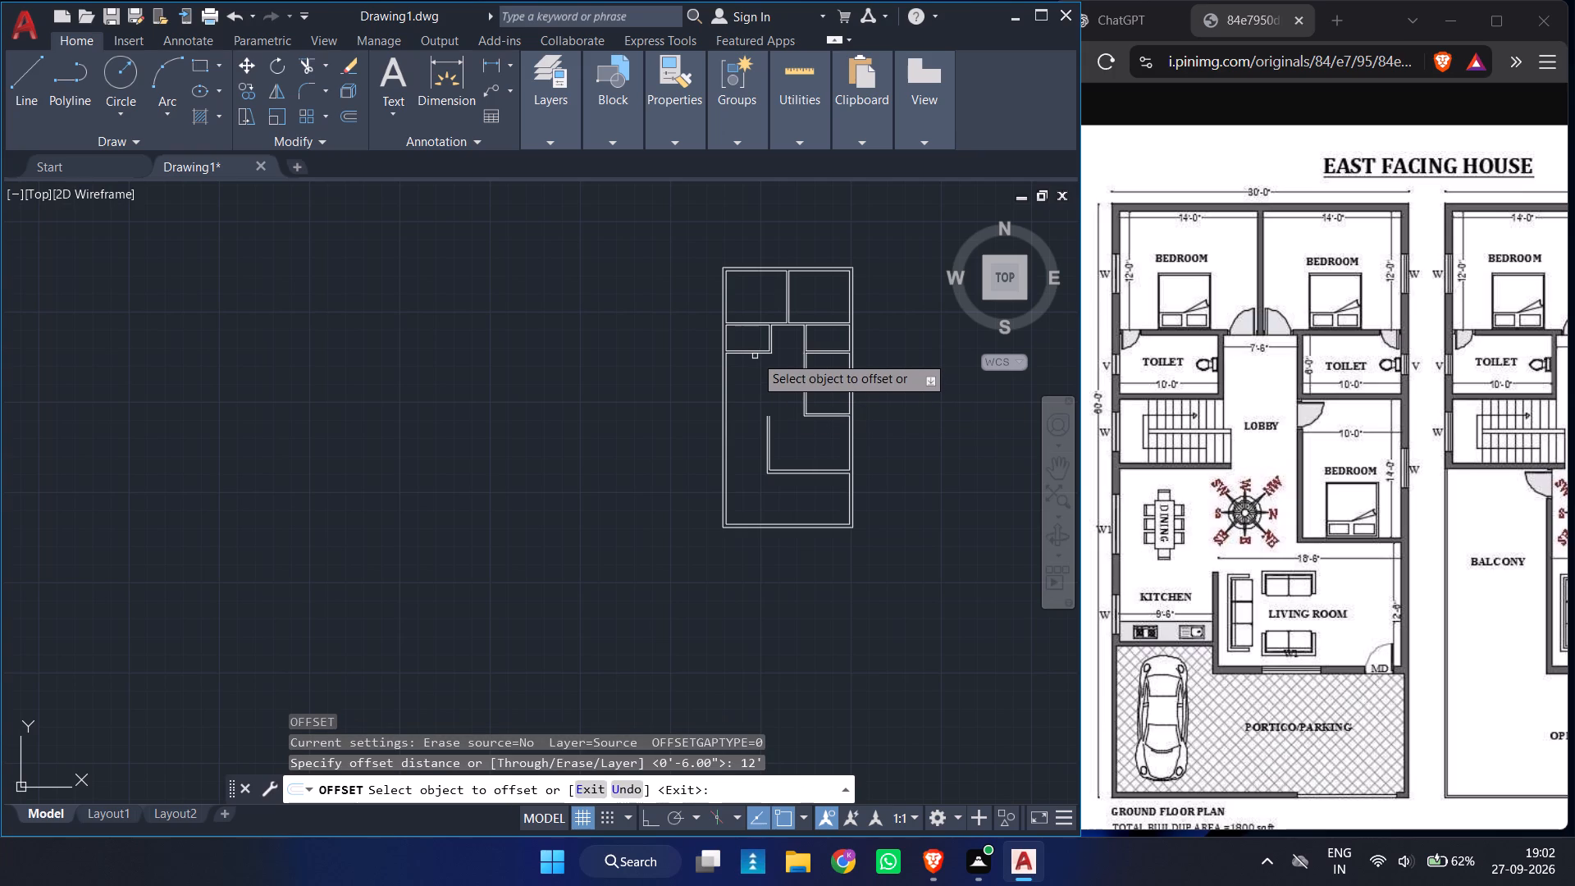
pyautogui.keyDown('ctrl'); pyautogui.scroll(1, 755, 350); pyautogui.keyUp('ctrl')
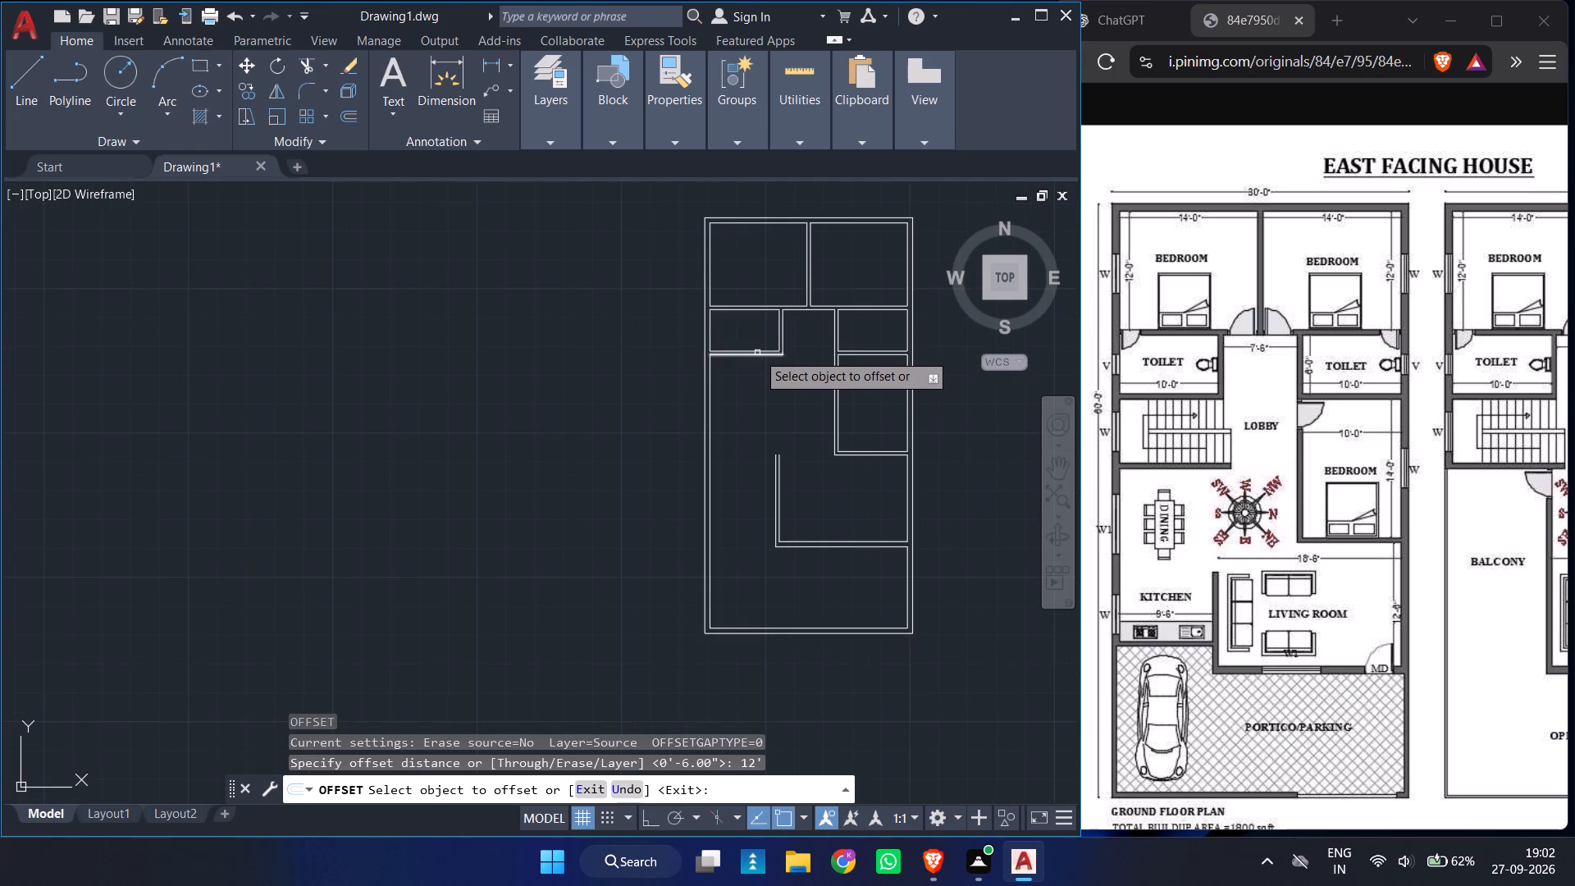
pyautogui.click(757, 353)
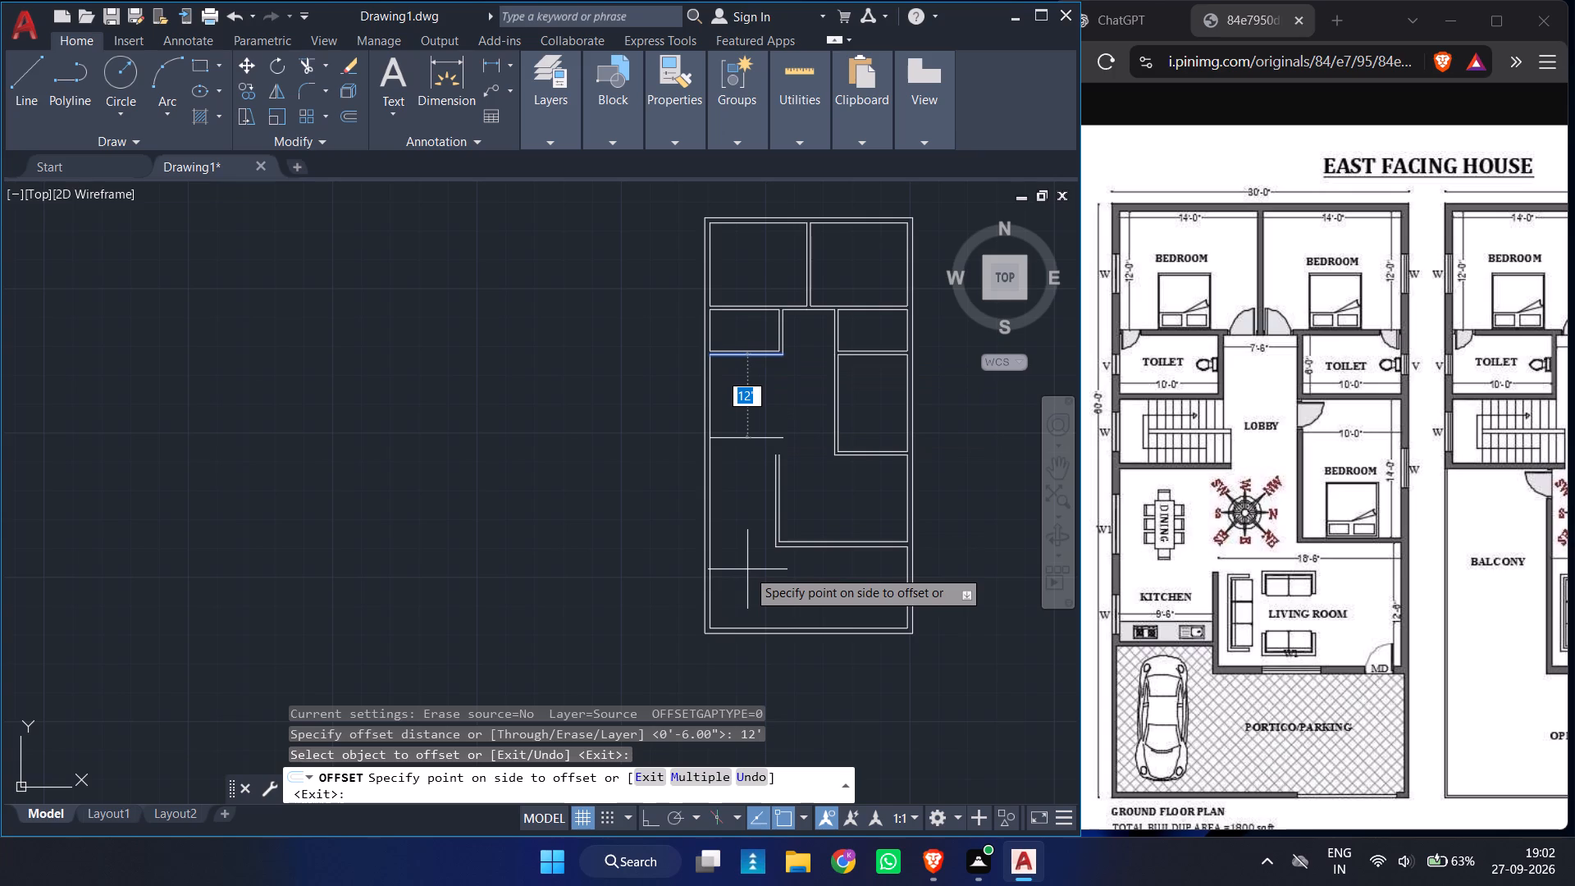
pyautogui.write("6'6")
pyautogui.press('Return')
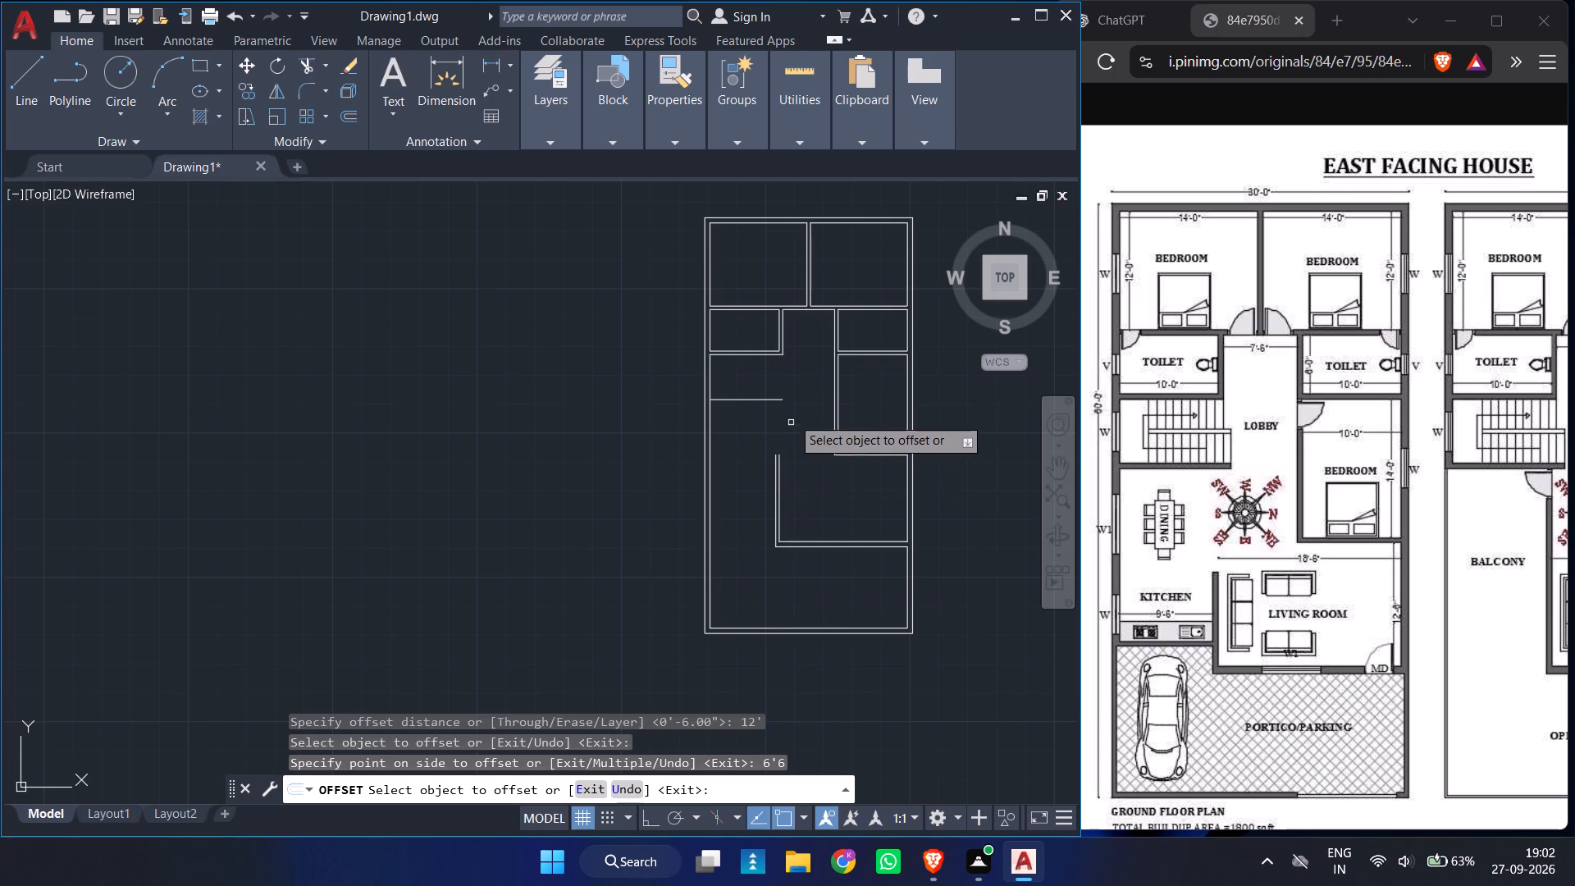
pyautogui.click(772, 397)
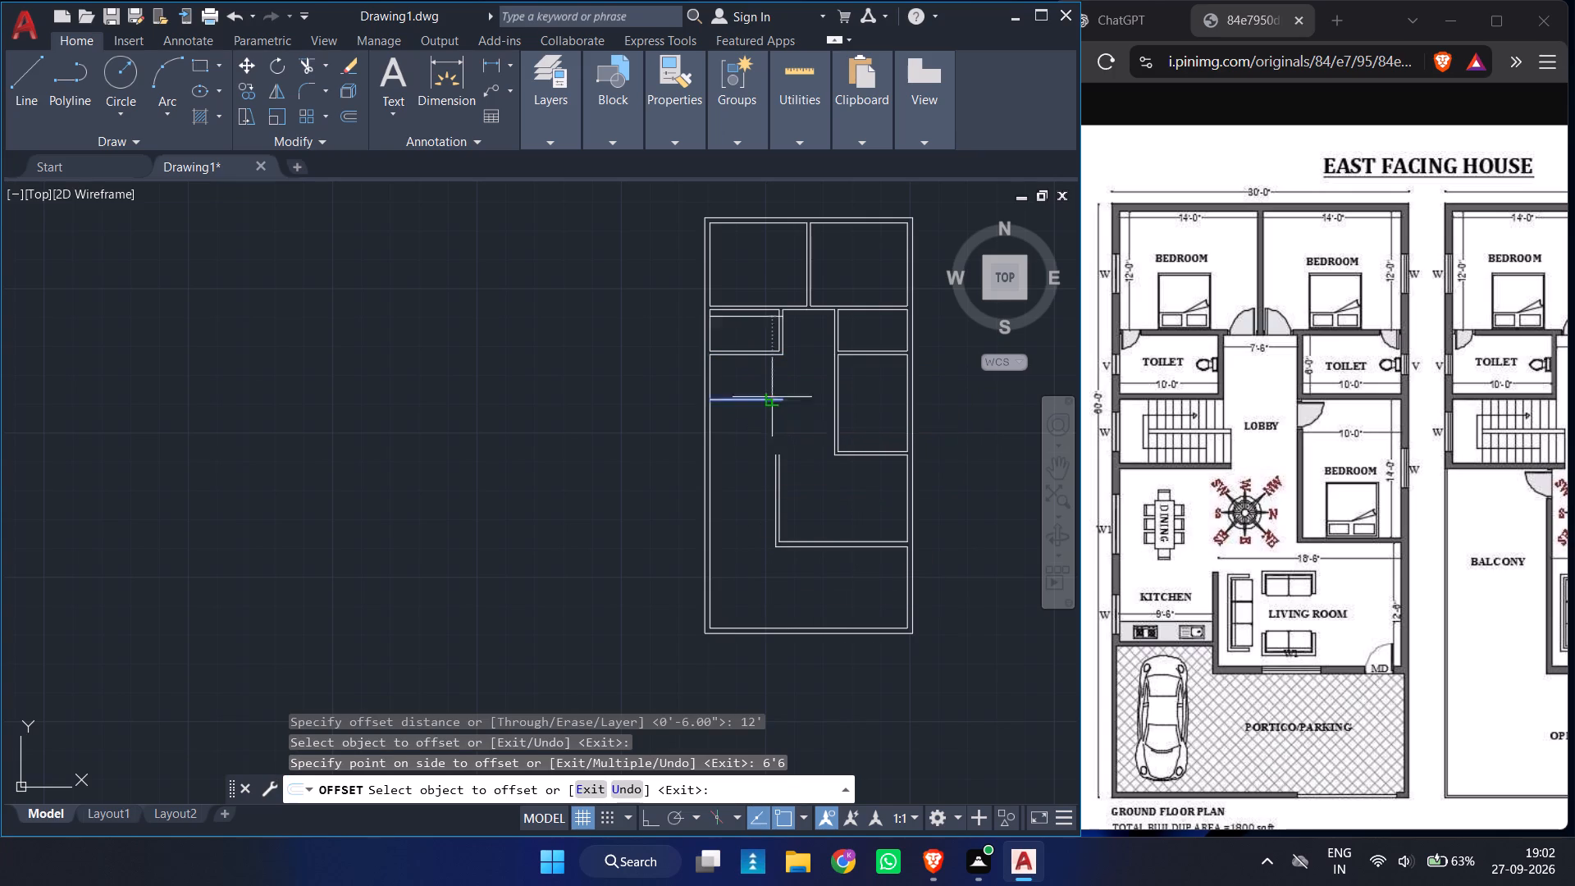
pyautogui.press('6')
pyautogui.press('Return')
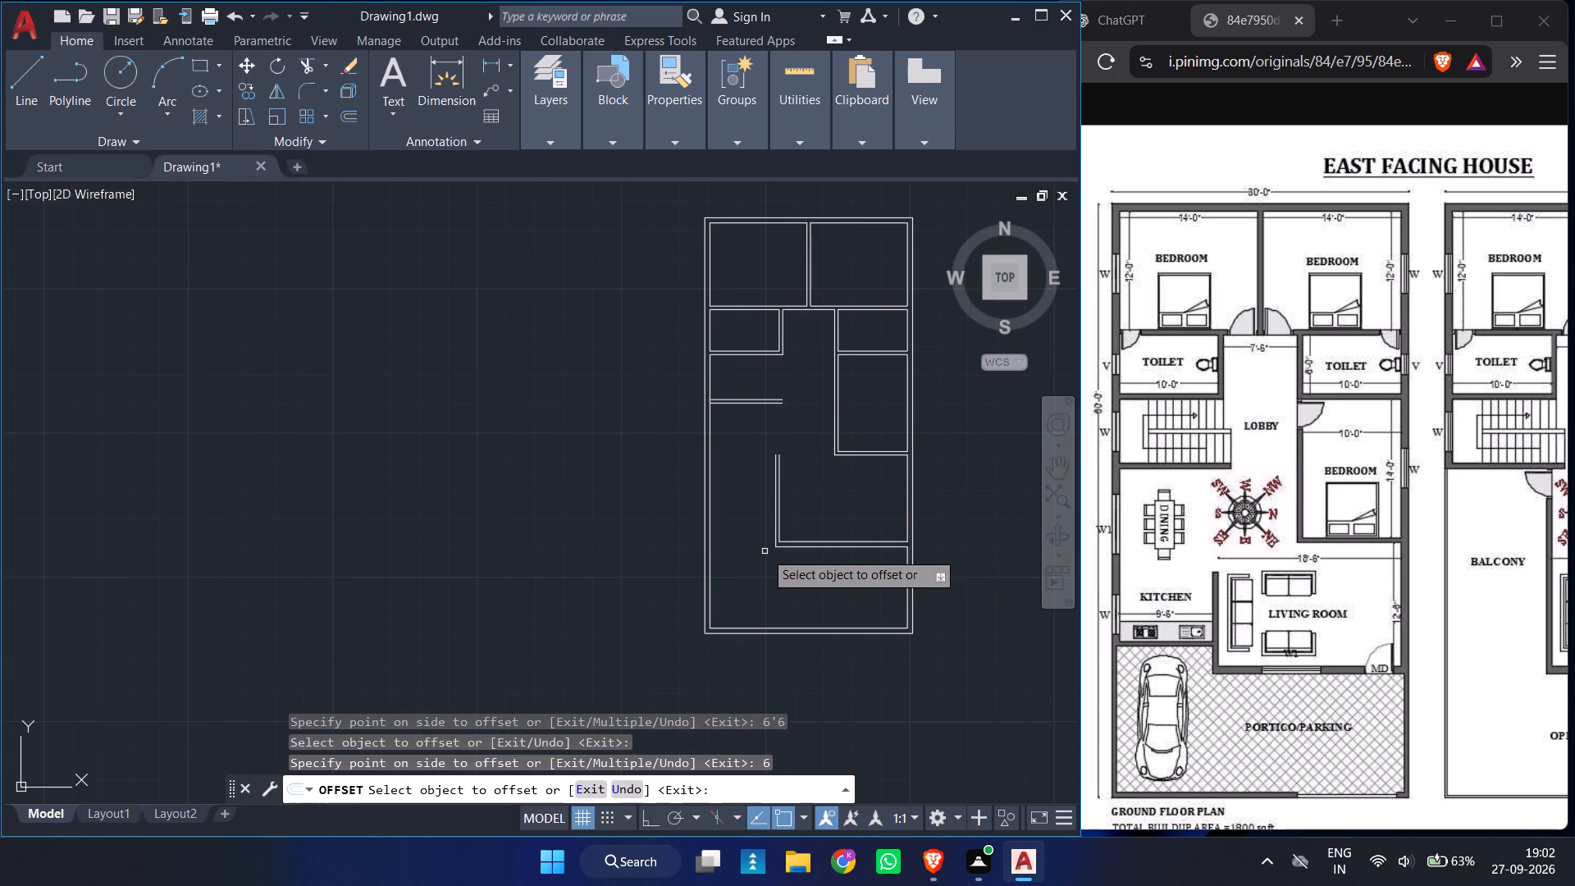
# Offset the staircase wall's lower line 18' downward for the kitchen's lower wall.
pyautogui.click(767, 403)
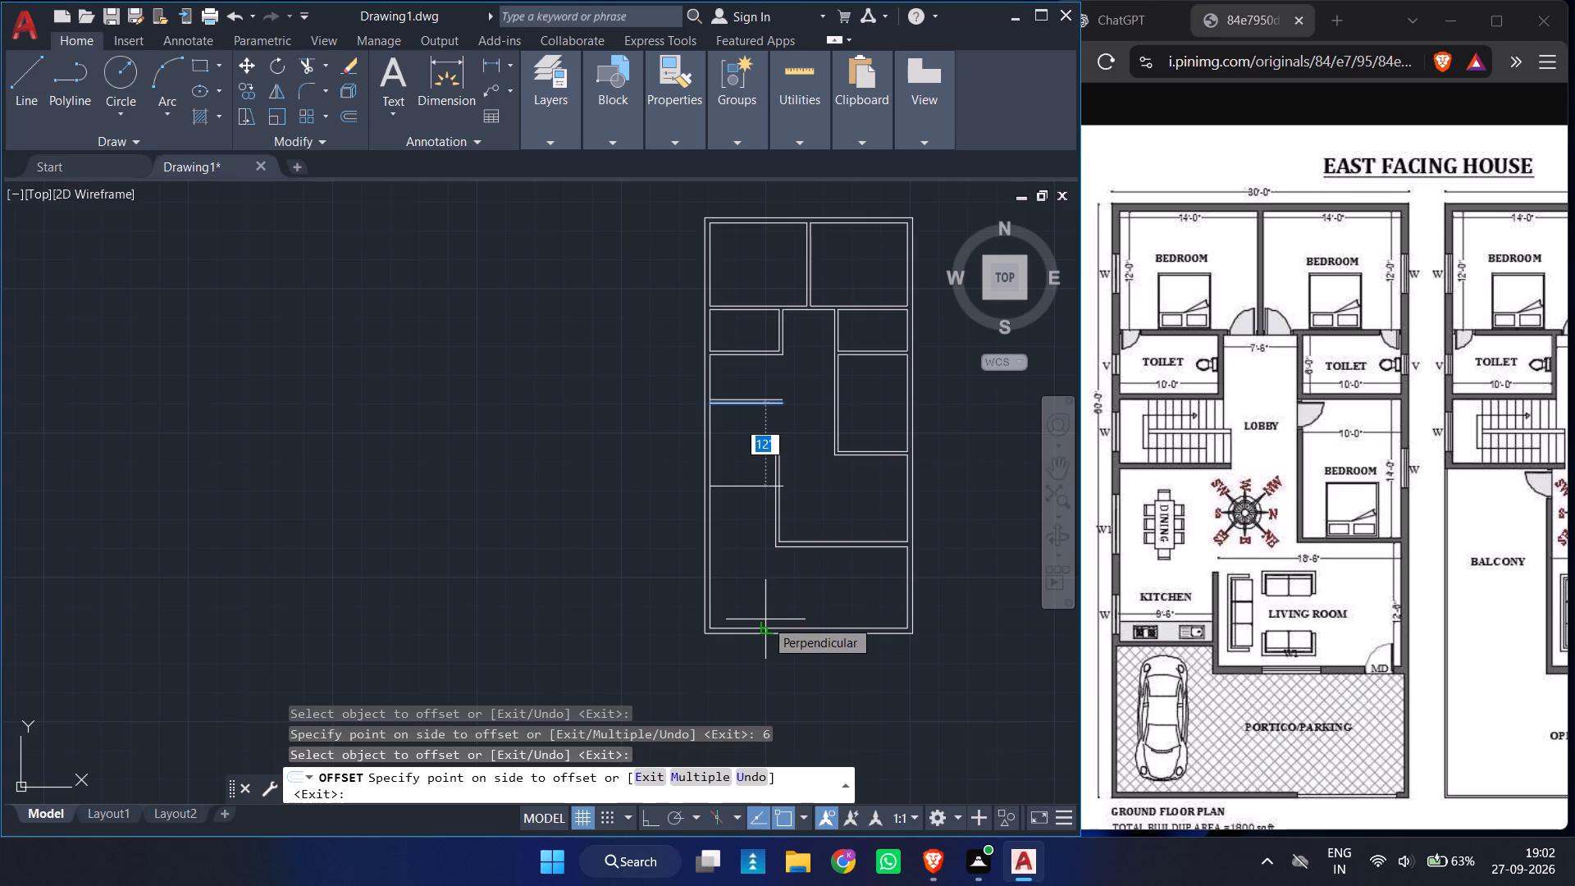
pyautogui.write("18'")
pyautogui.press('Return')
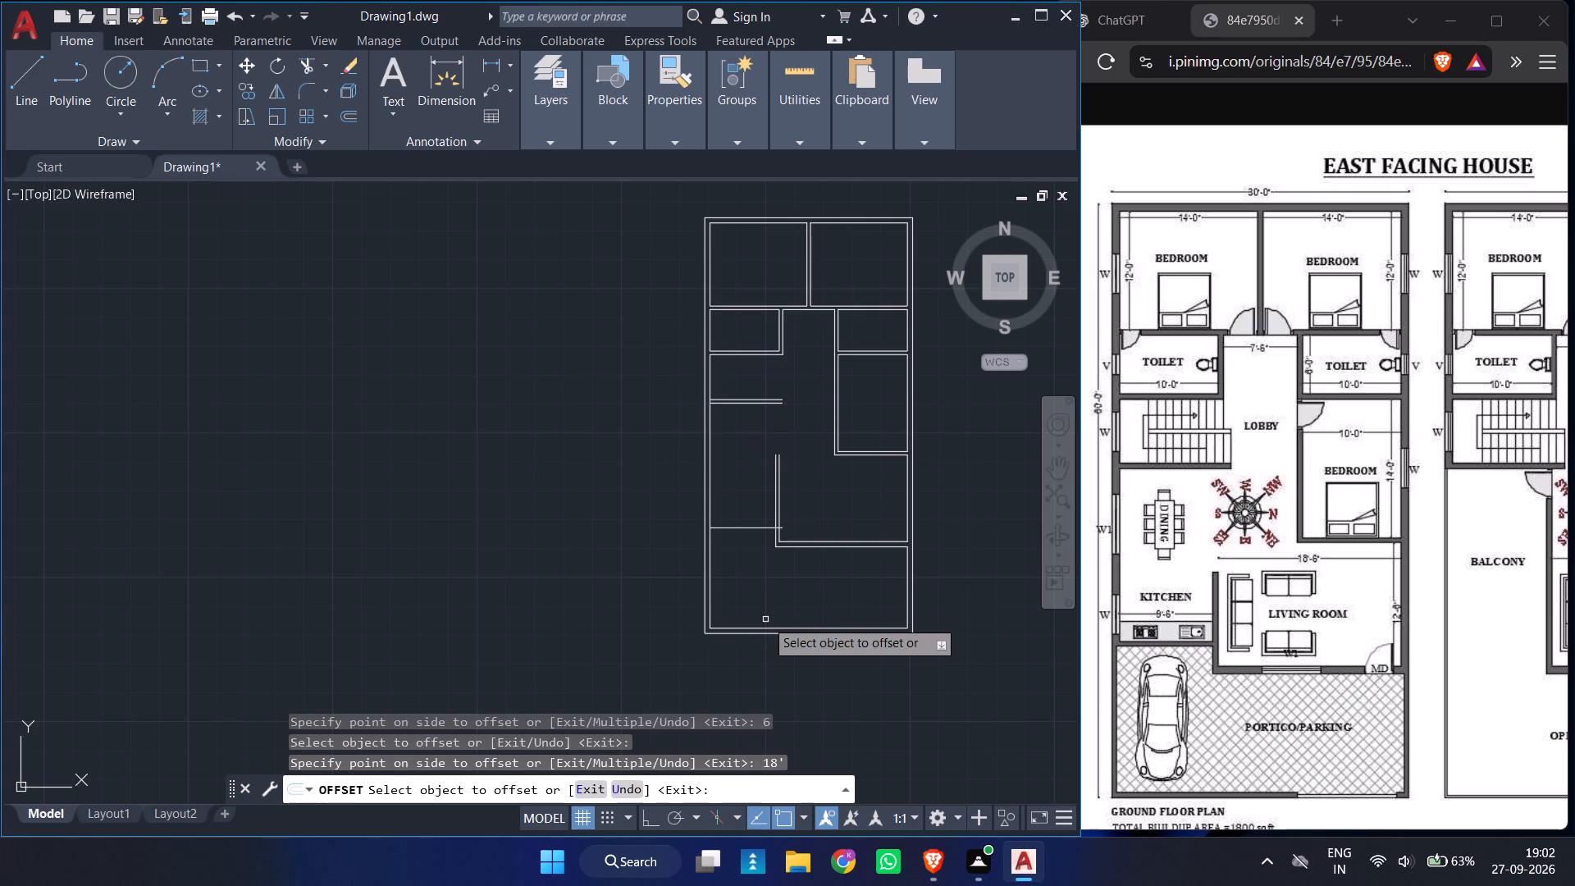
# Offset the kitchen's lower wall line 6" downward to give that wall its thickness.
pyautogui.click(757, 527)
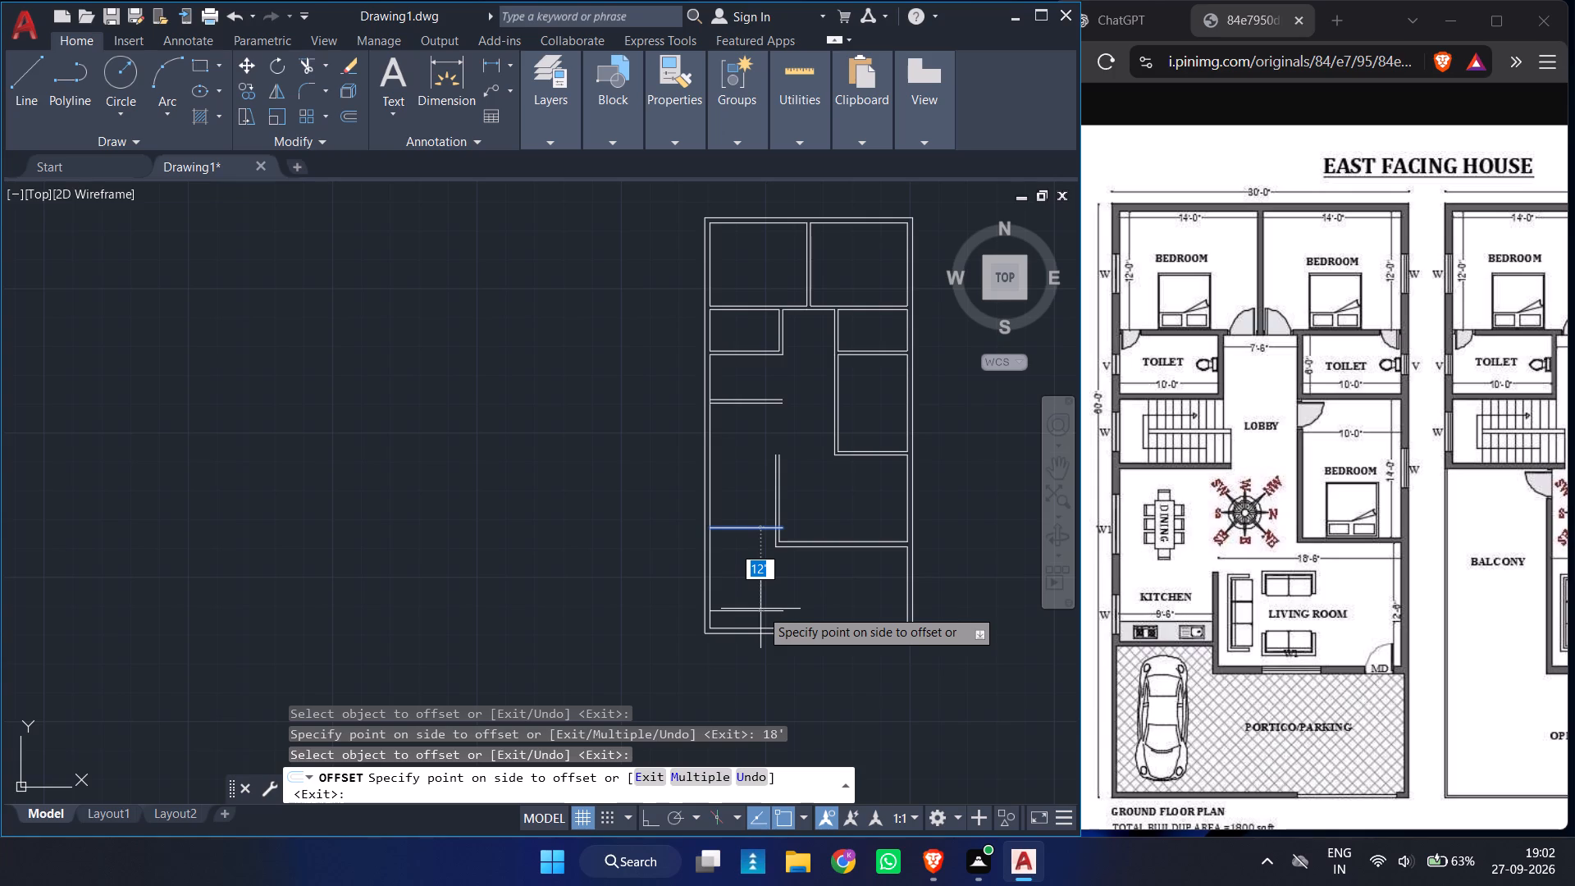
pyautogui.press('9')
pyautogui.press('BackSpace')
pyautogui.press('6')
pyautogui.press('Return')
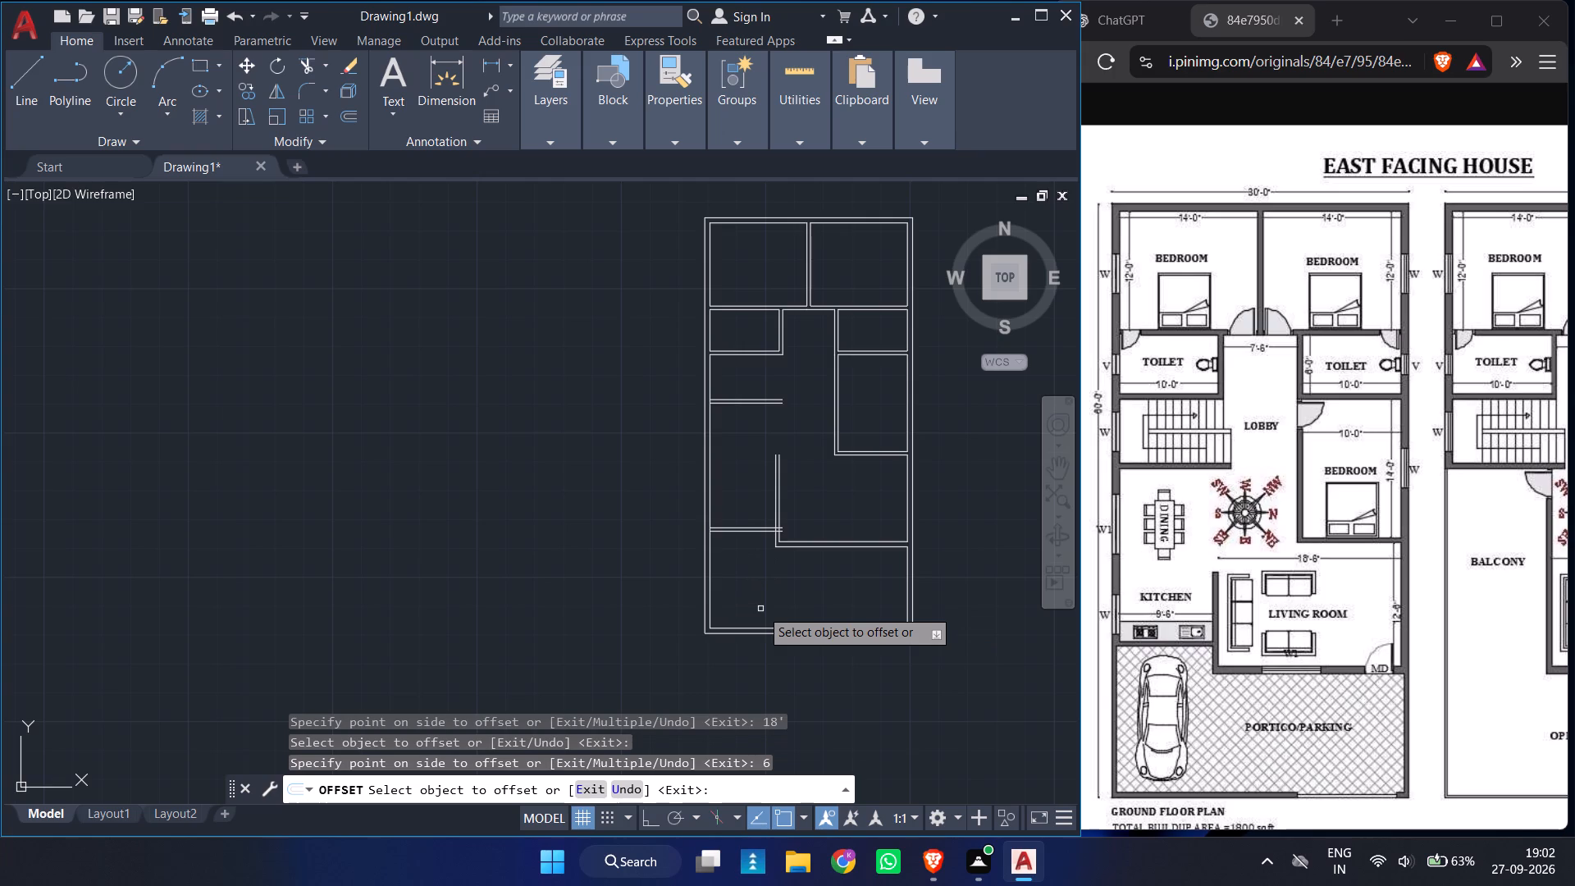
pyautogui.press('Escape')
# Trim the kitchen's lower wall lines back to the living room partition and open the partition's kitchen-side line between them.
pyautogui.write('TR')
pyautogui.press('space')
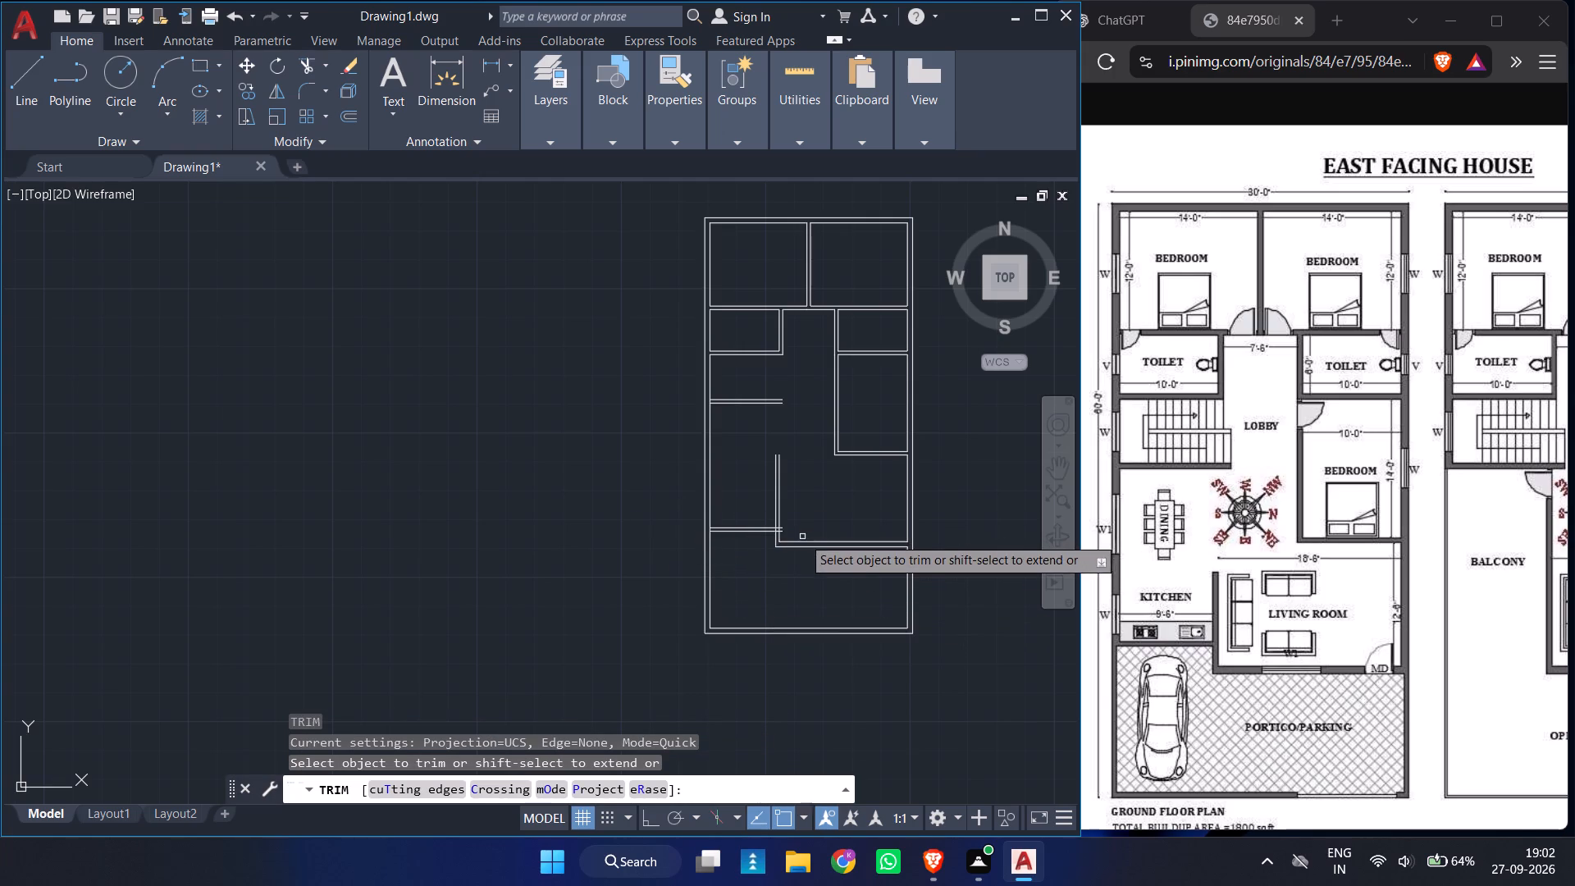
pyautogui.keyDown('ctrl'); pyautogui.scroll(5, 791, 532); pyautogui.keyUp('ctrl')
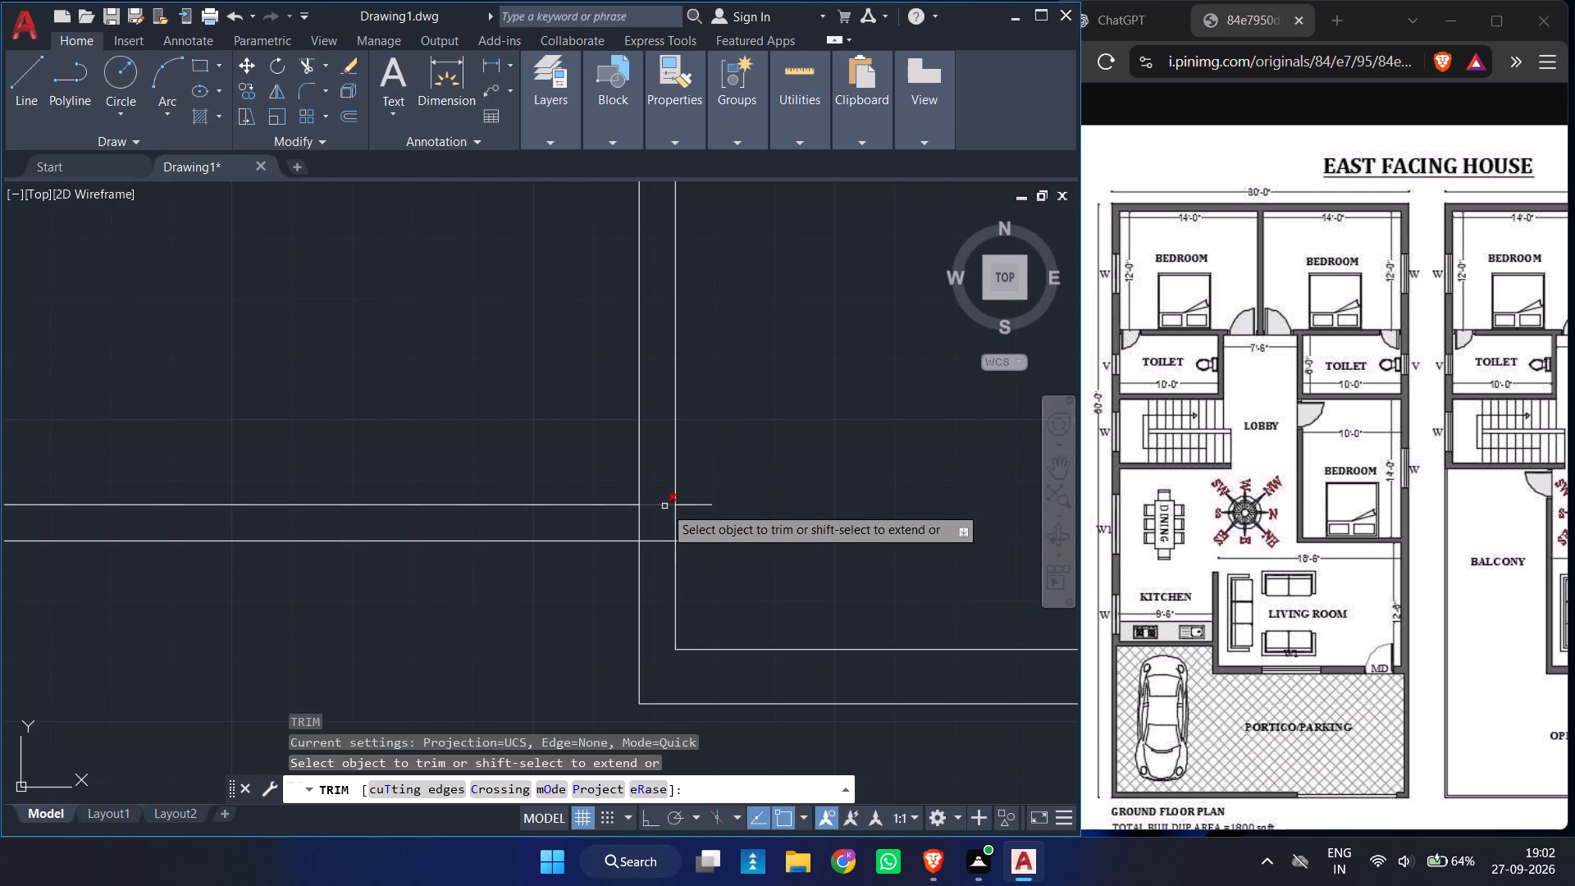
pyautogui.click(664, 506)
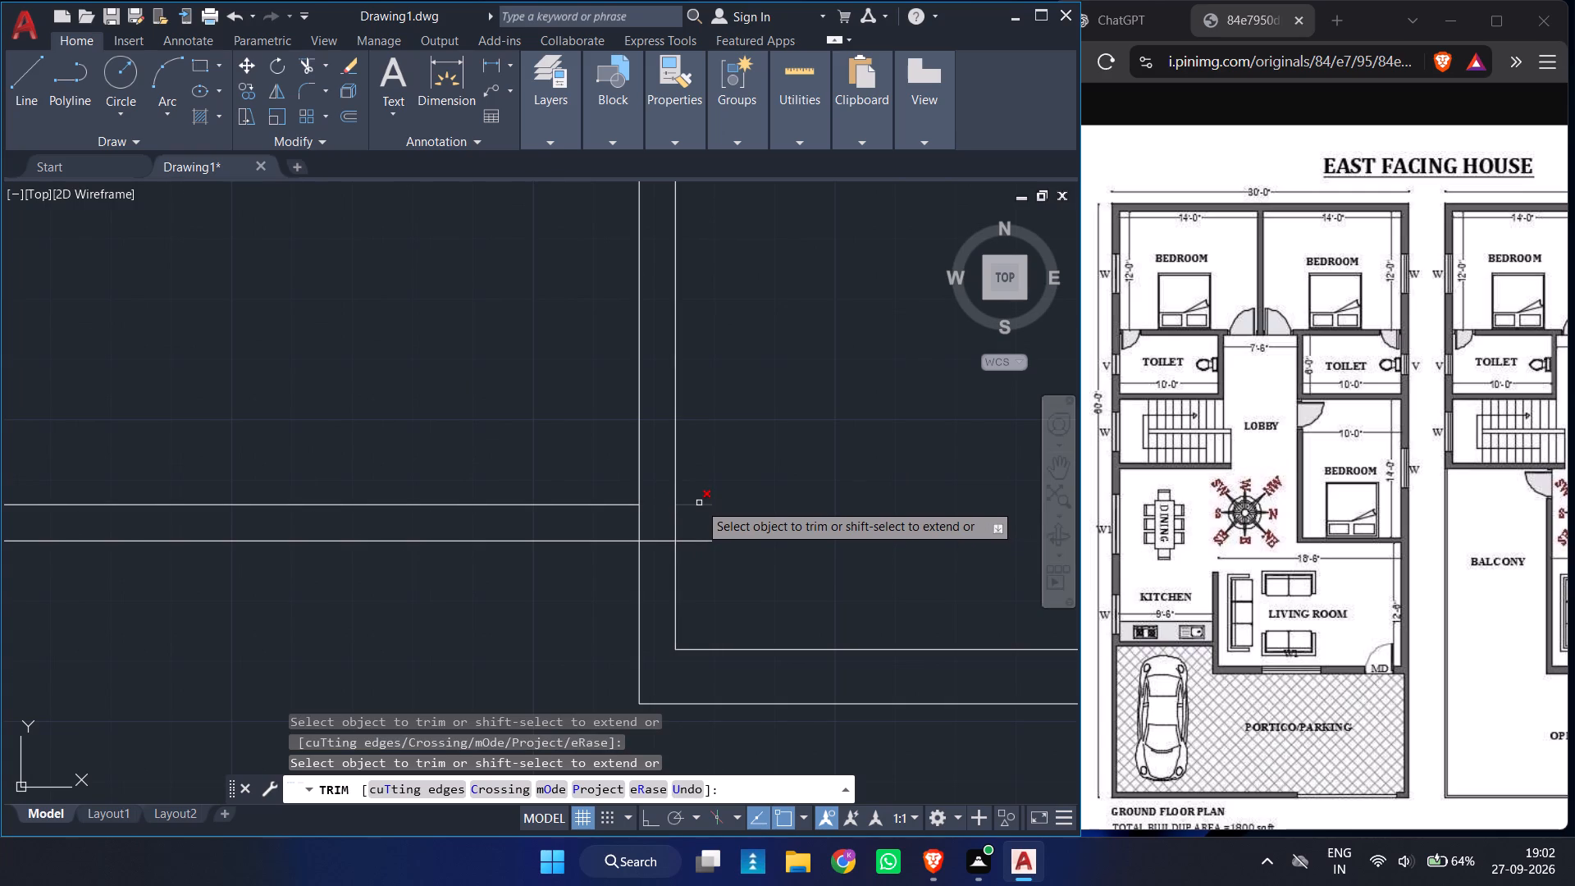
pyautogui.click(699, 503)
pyautogui.click(697, 544)
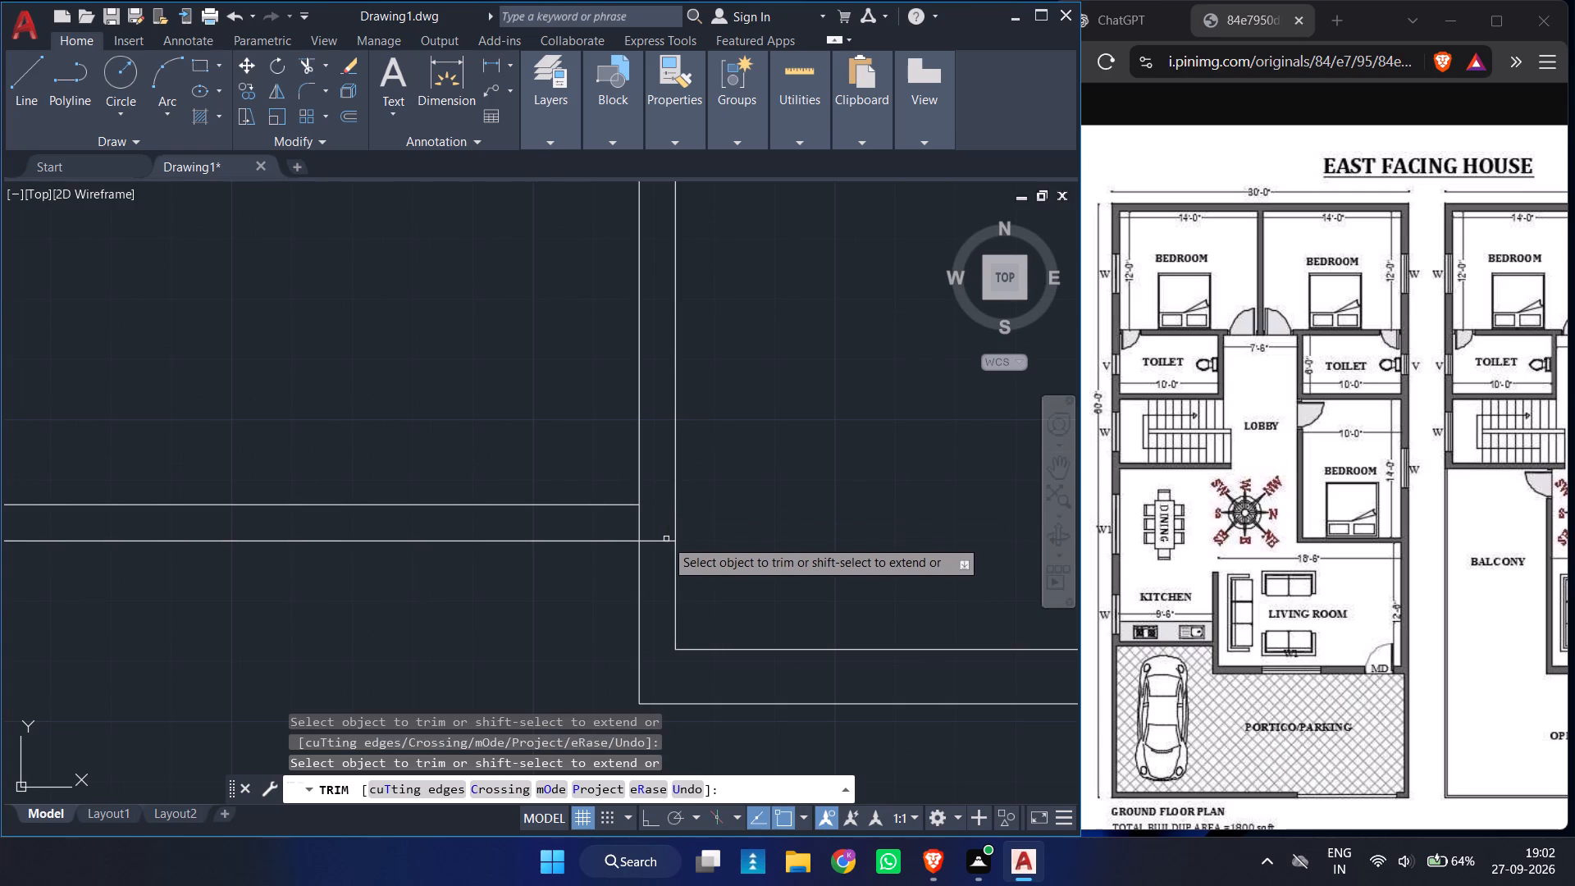
pyautogui.click(661, 538)
pyautogui.click(637, 523)
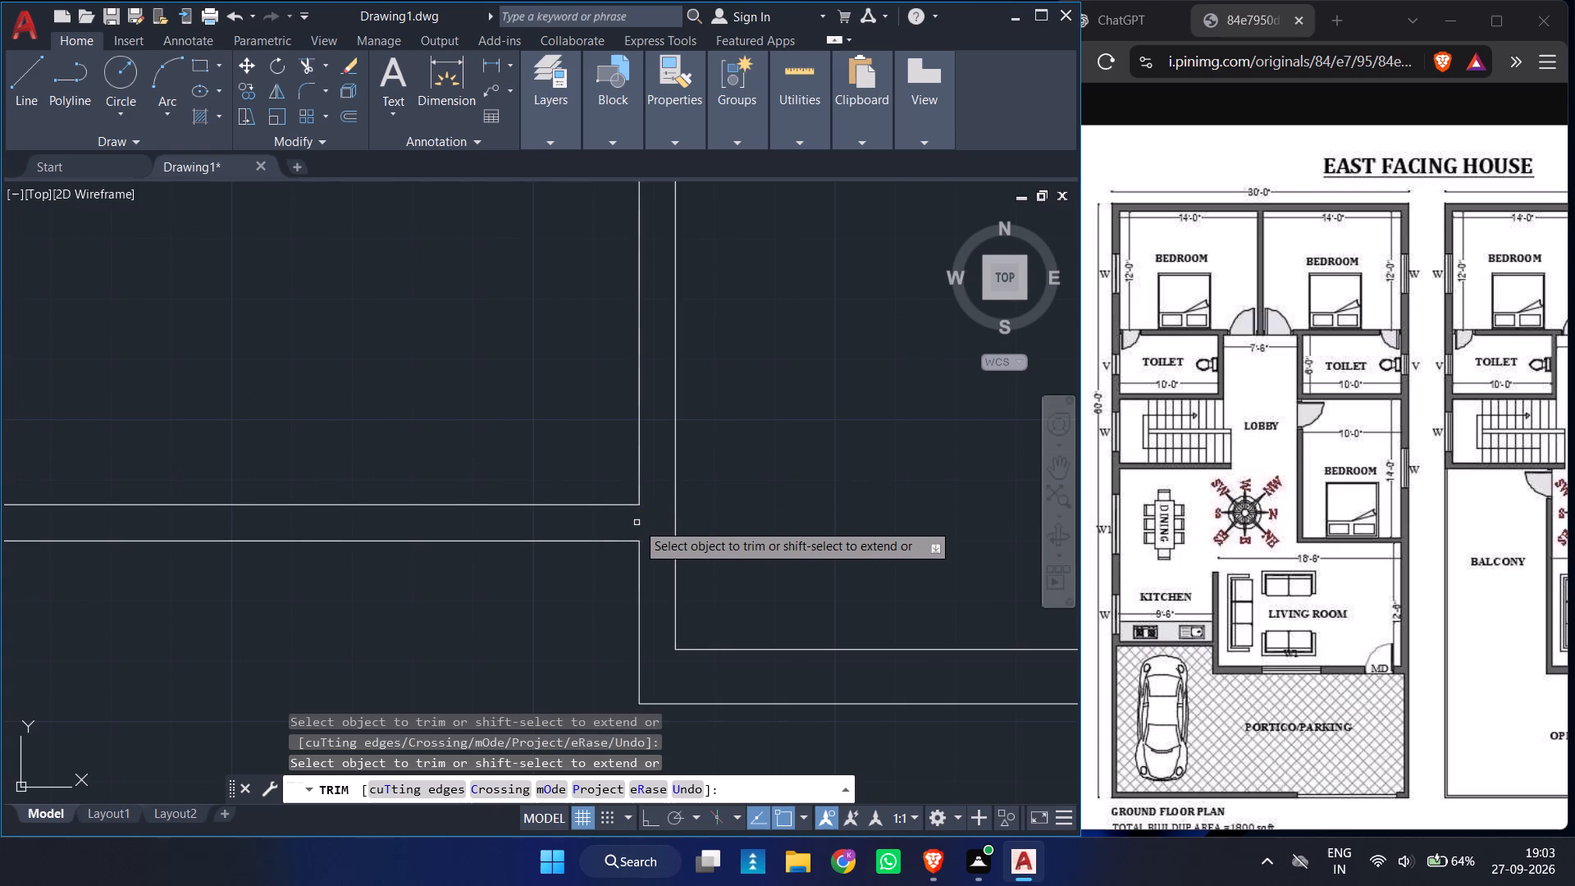
# Trim the left outer wall's inner line where the kitchen's lower wall and the staircase's lower wall join it.
pyautogui.keyDown('ctrl'); pyautogui.scroll(-3, 637, 523); pyautogui.keyUp('ctrl')
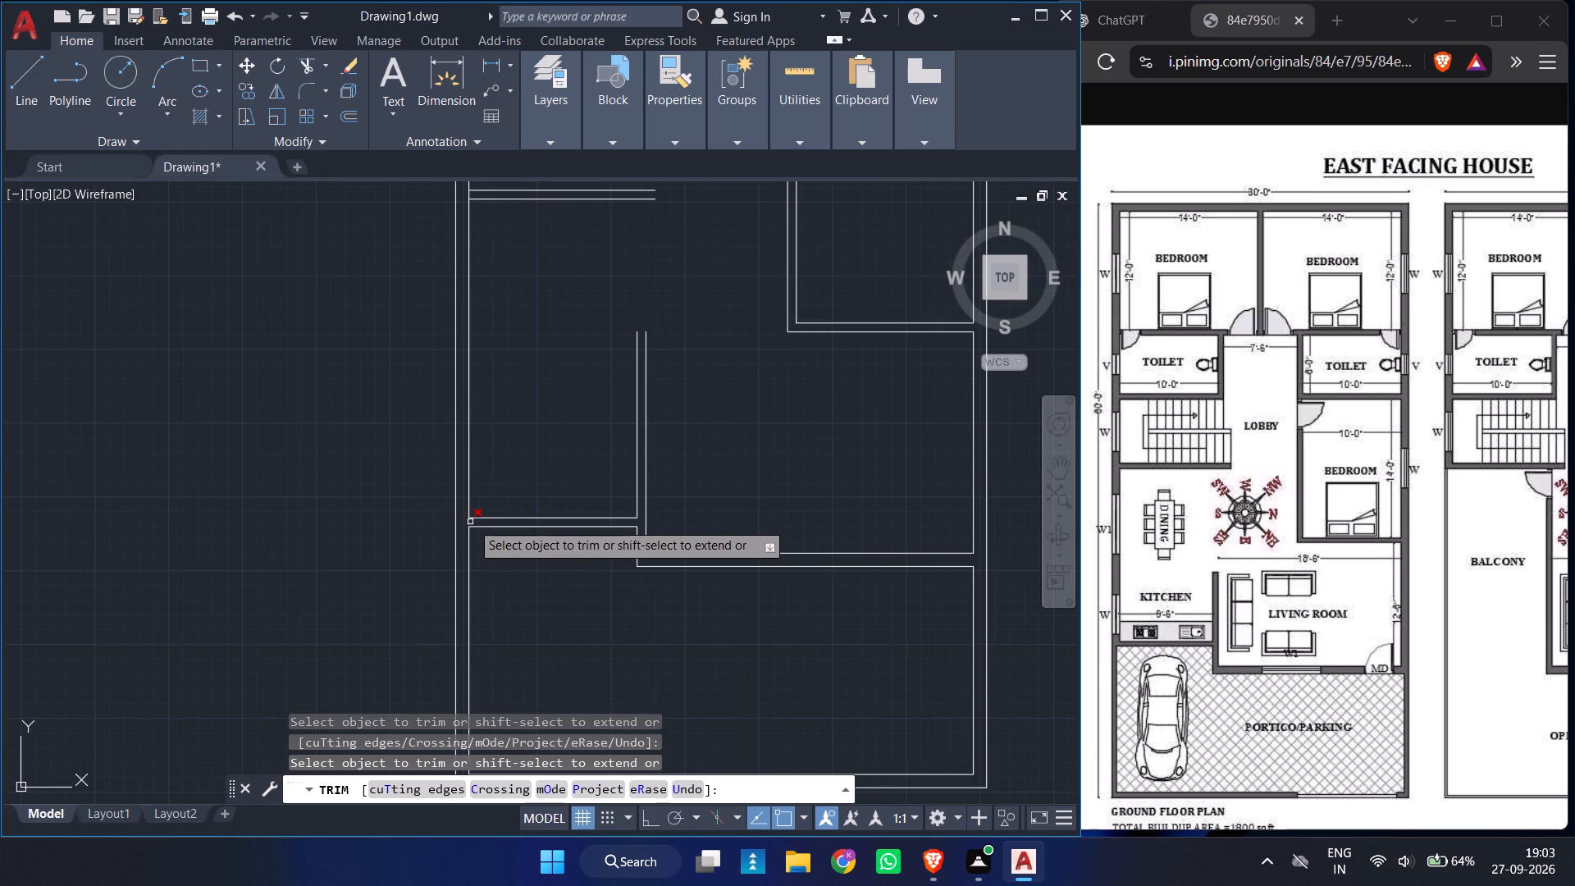
pyautogui.click(472, 522)
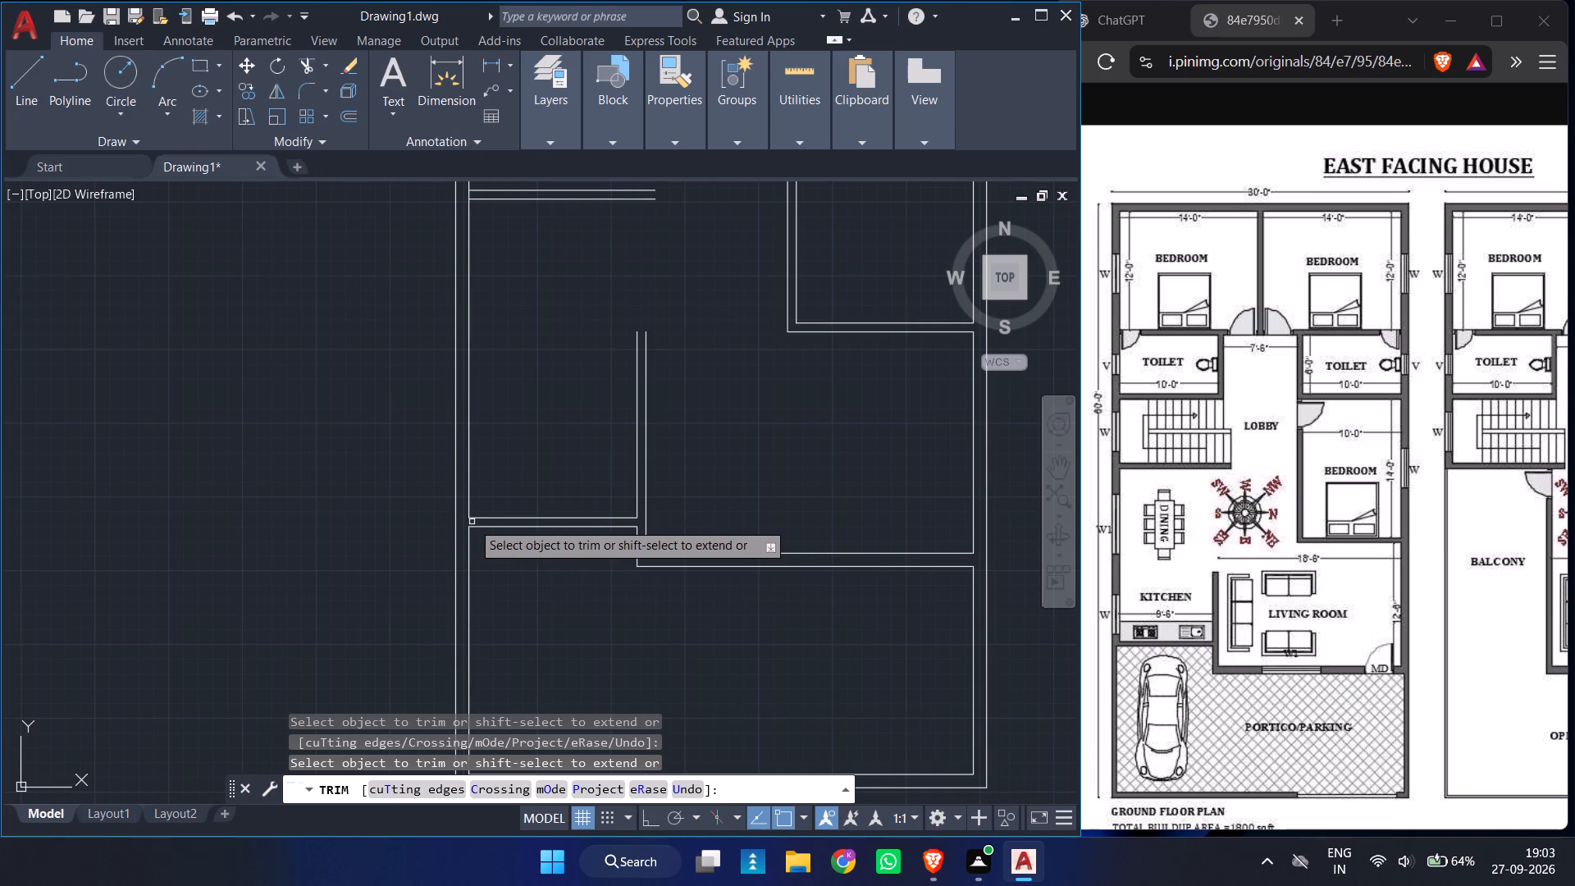
pyautogui.keyDown('ctrl'); pyautogui.scroll(-2, 559, 379); pyautogui.keyUp('ctrl')
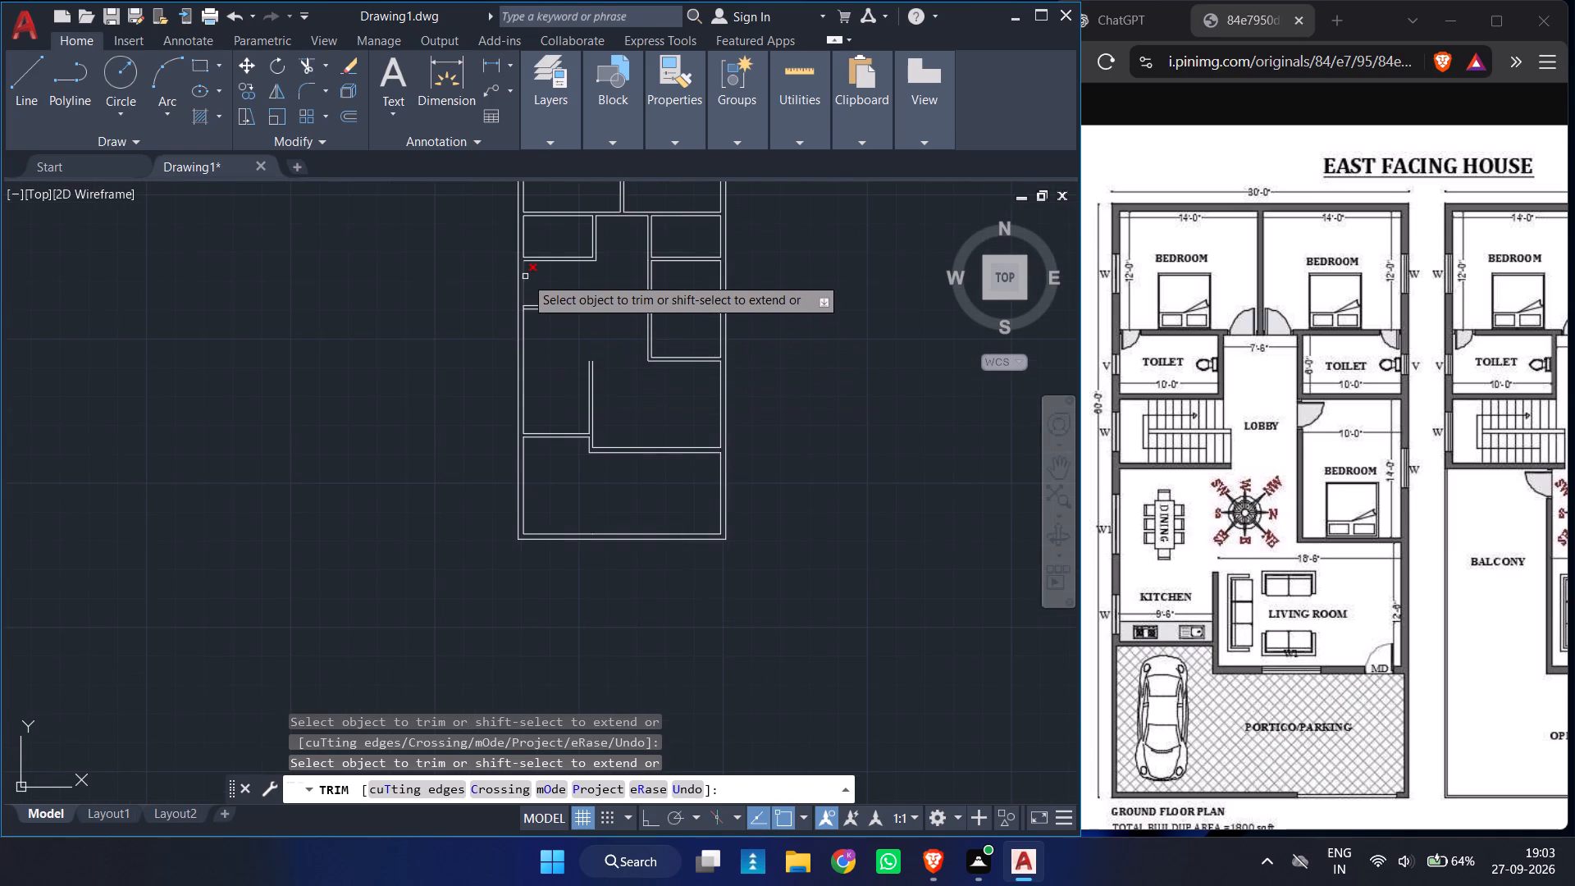
pyautogui.keyDown('ctrl'); pyautogui.scroll(2, 525, 276); pyautogui.keyUp('ctrl')
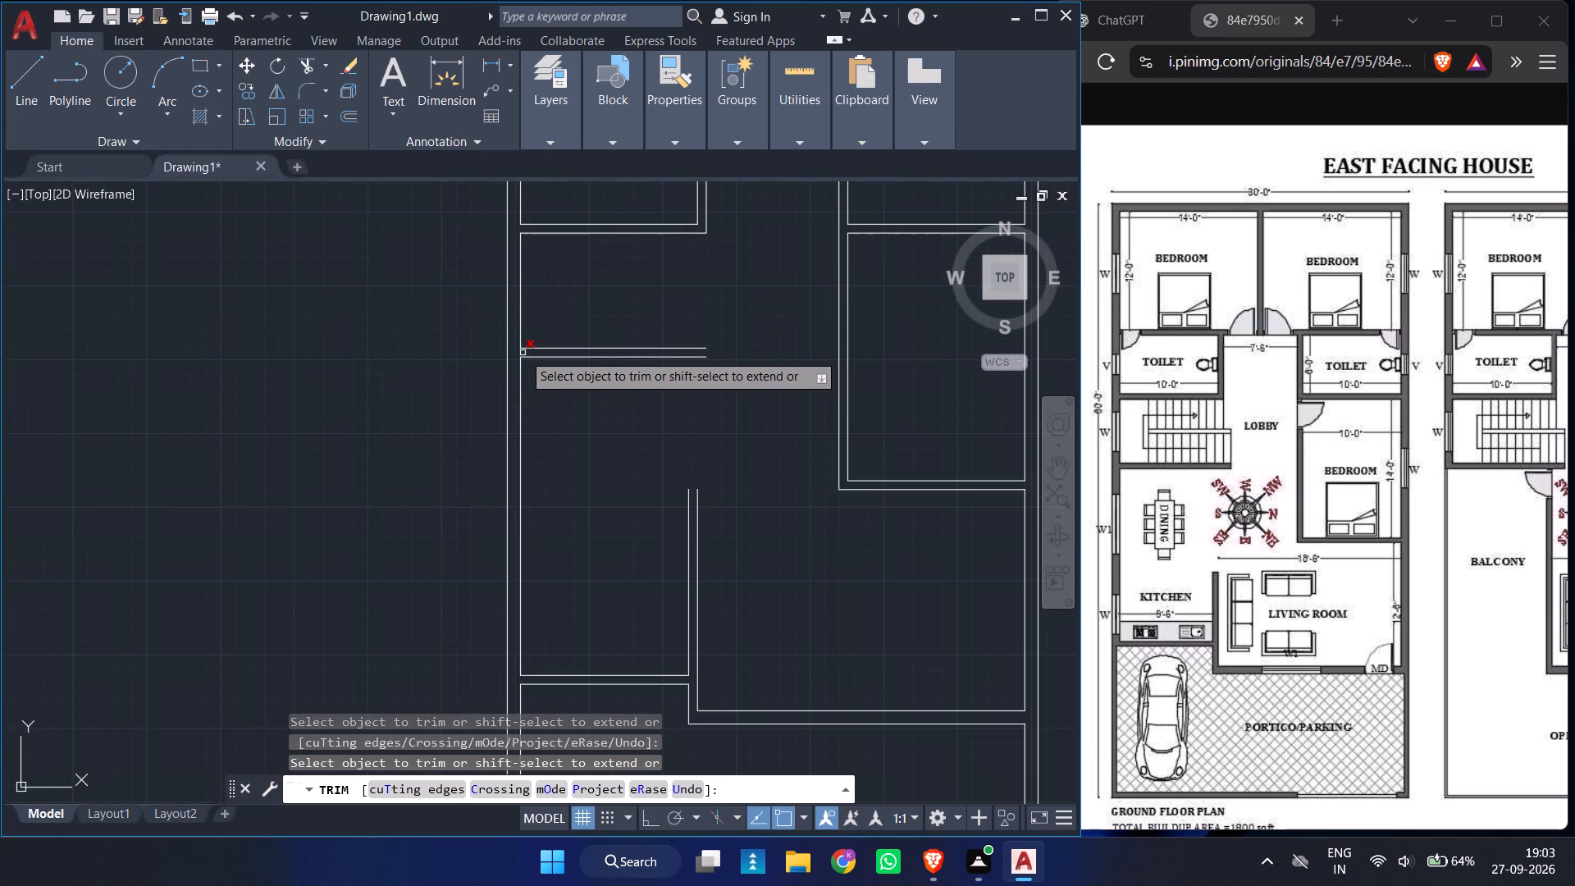
pyautogui.click(523, 353)
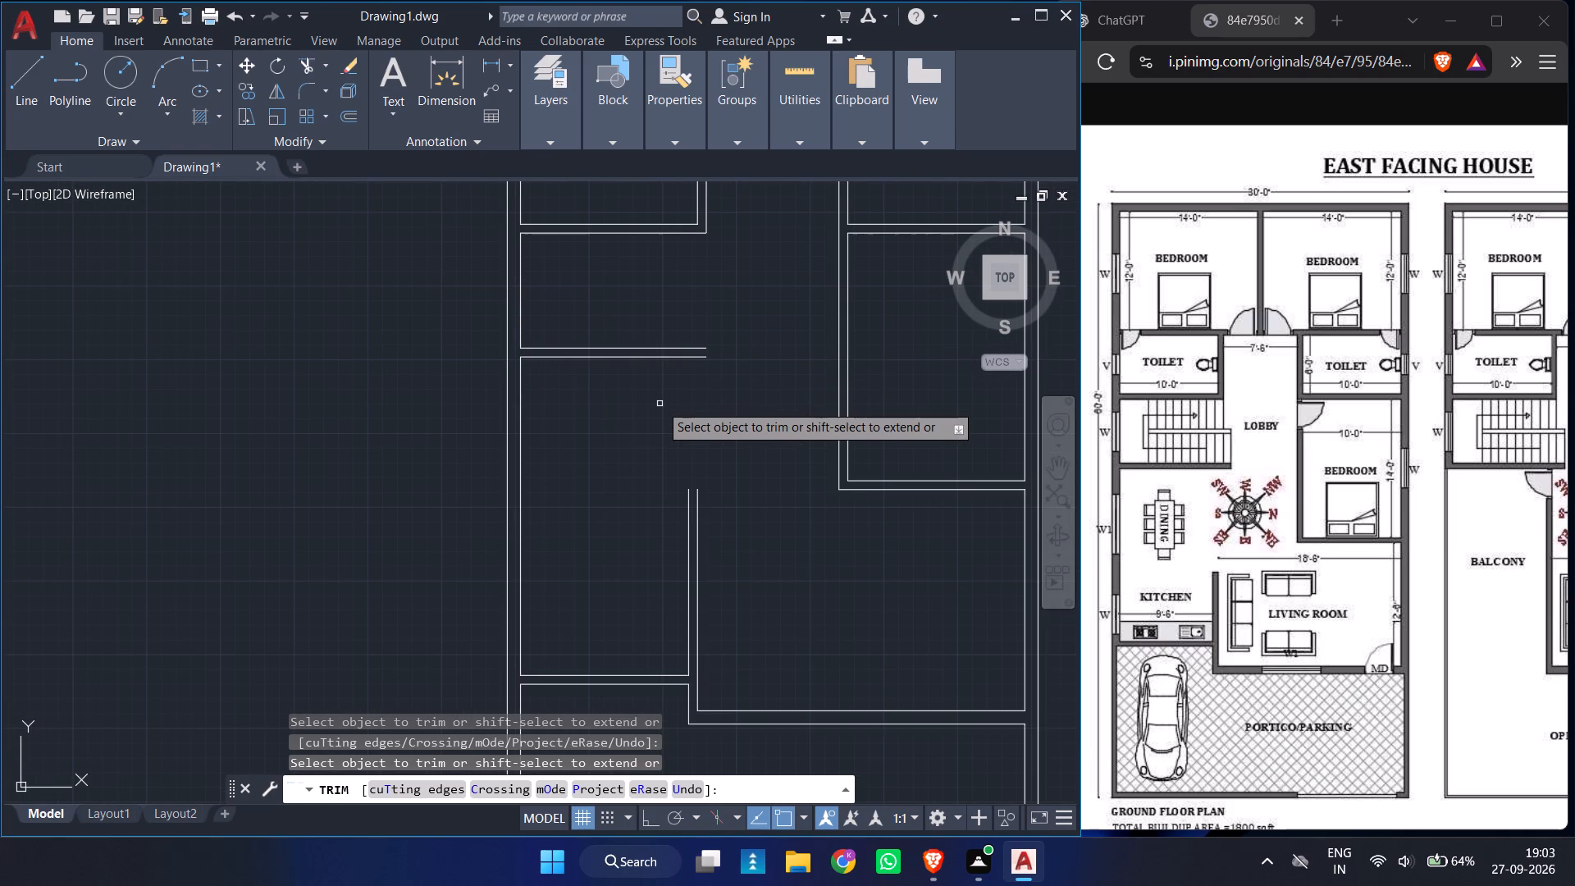
pyautogui.keyDown('ctrl'); pyautogui.scroll(-2, 660, 404); pyautogui.keyUp('ctrl')
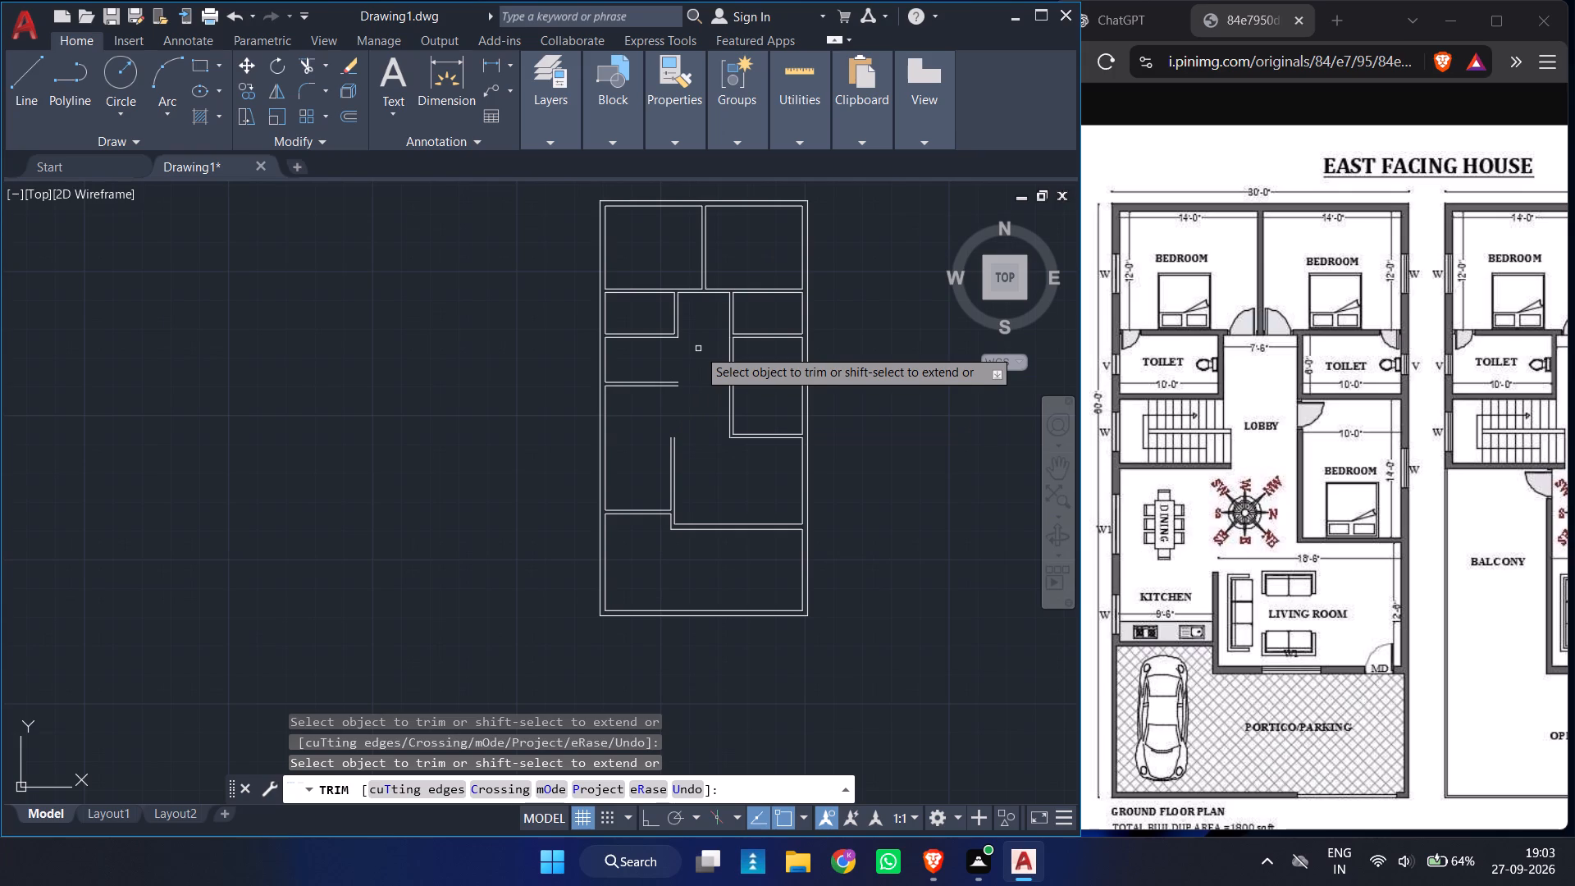
pyautogui.press('Escape')
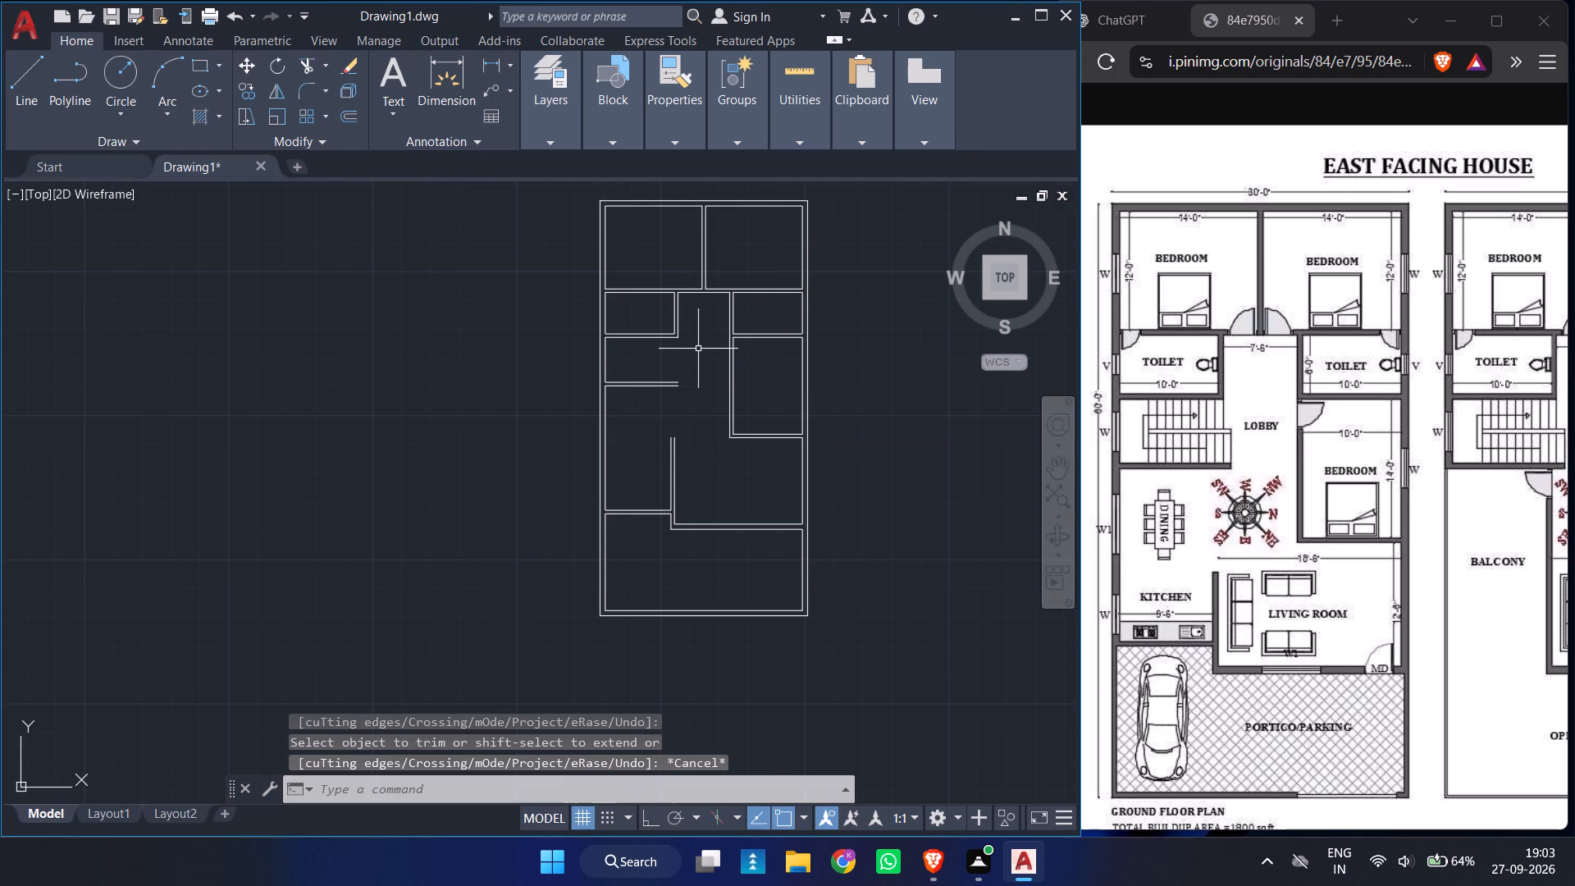
# With Ortho on, draw a line 3' along the staircase's upper wall from its left inner corner, continuing straight down to the lower wall.
pyautogui.press('l')
pyautogui.press('Return')
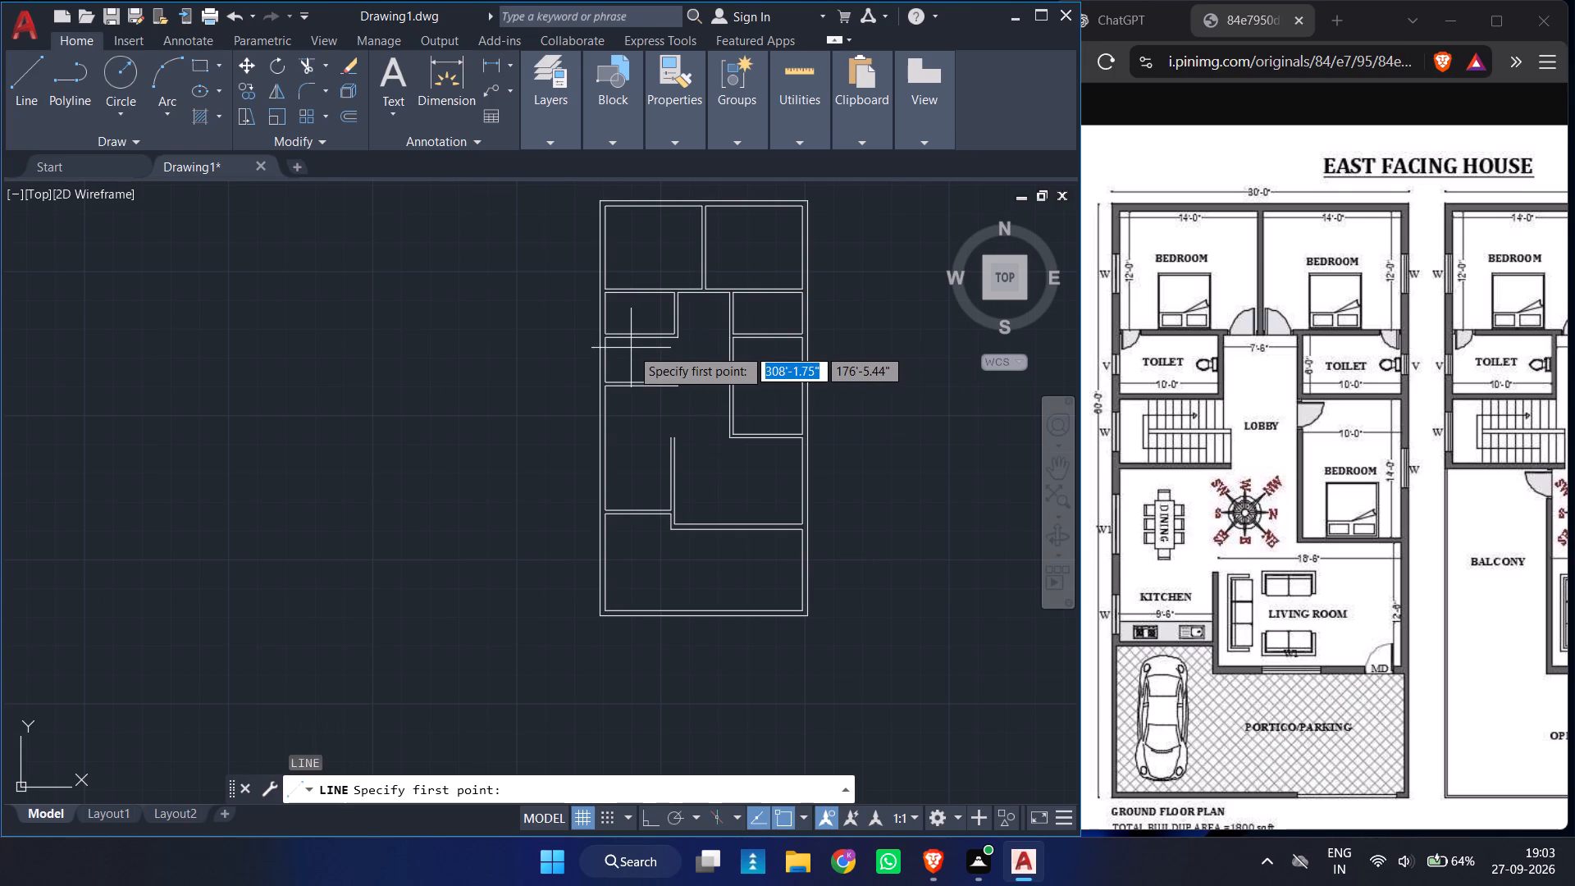
pyautogui.keyDown('ctrl'); pyautogui.scroll(4, 631, 348); pyautogui.keyUp('ctrl')
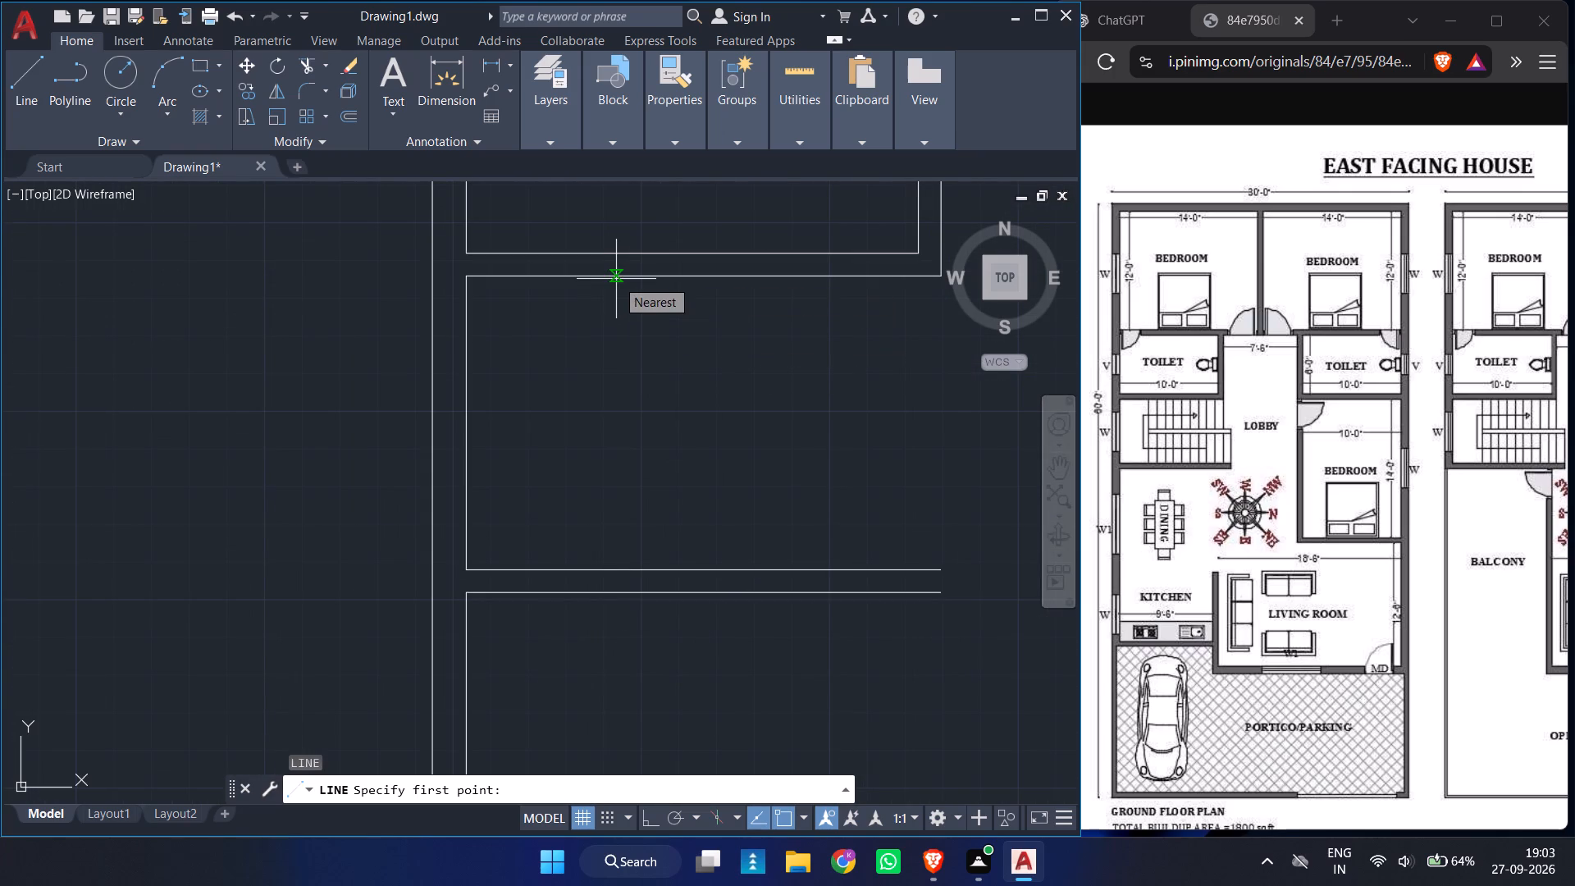
pyautogui.click(465, 277)
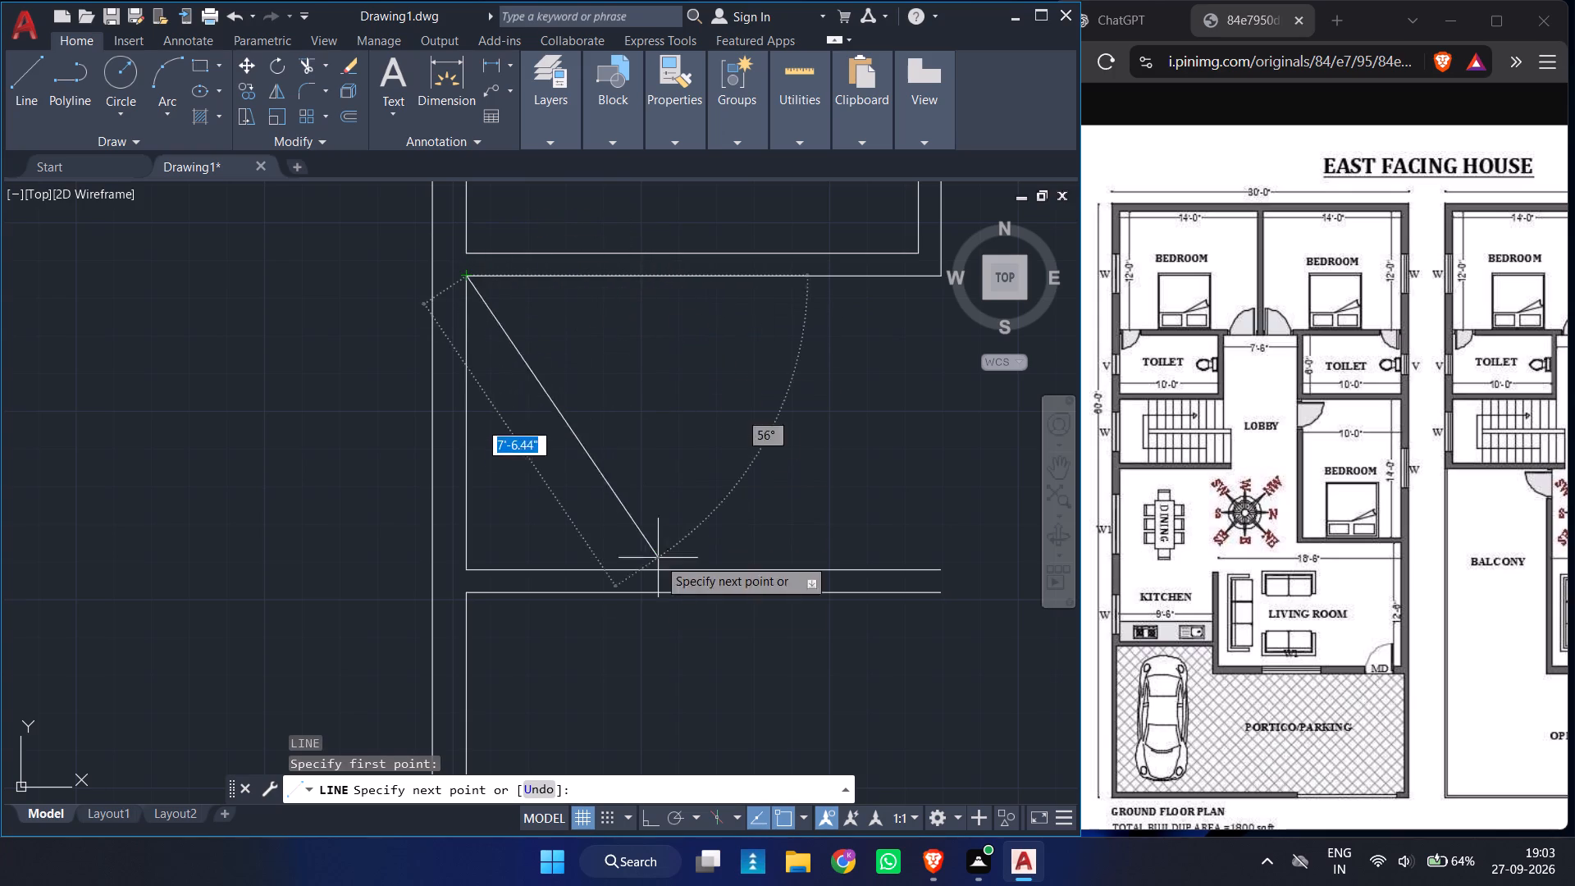
pyautogui.click(652, 824)
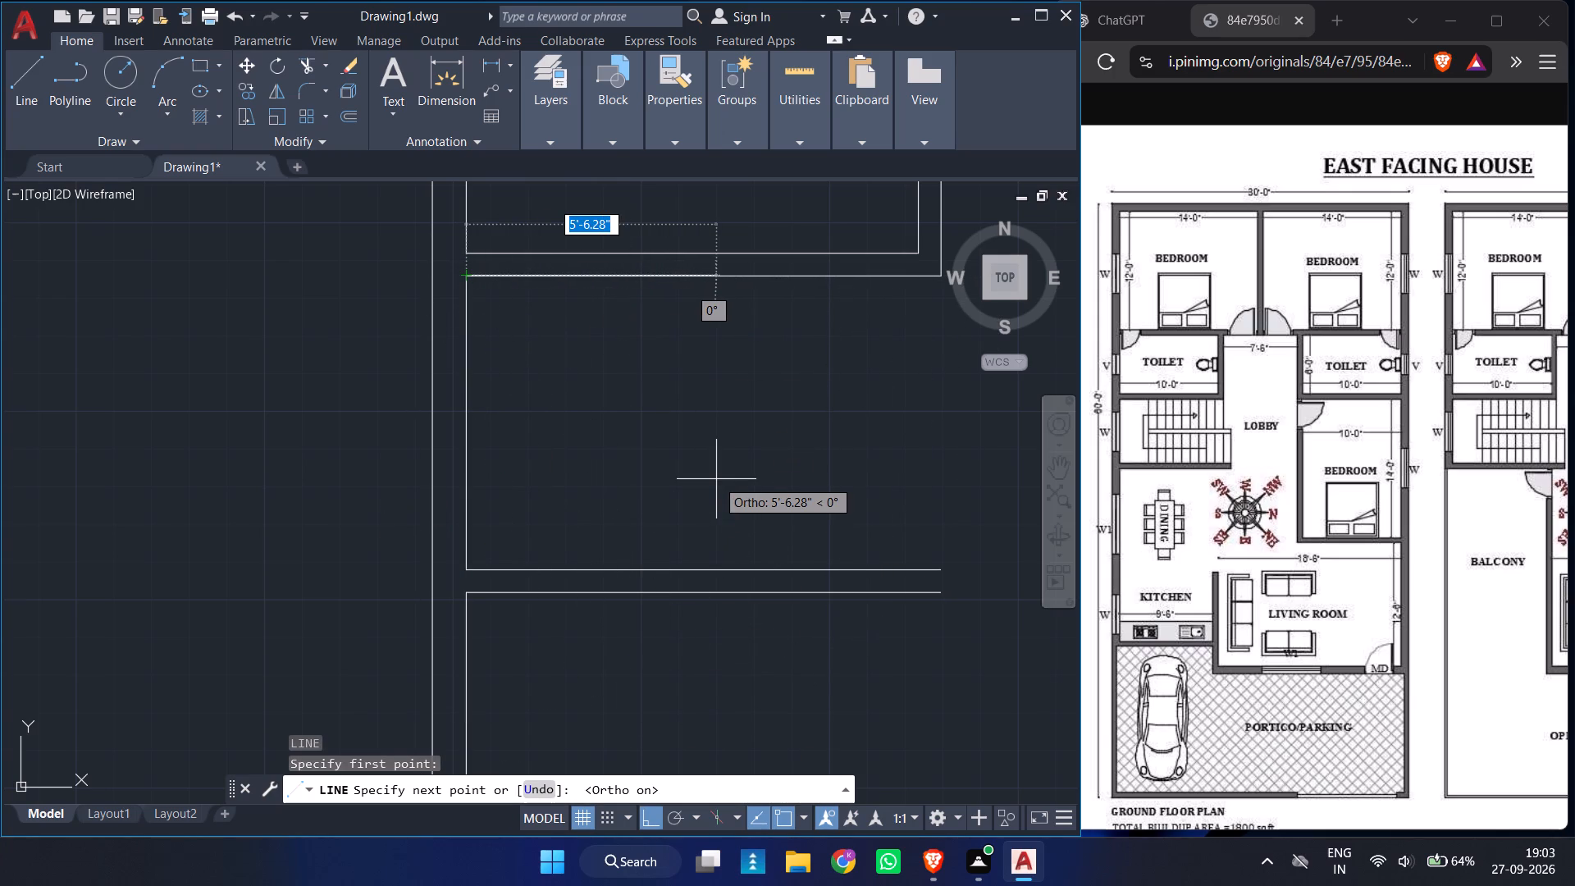
pyautogui.write("3'")
pyautogui.press('Return')
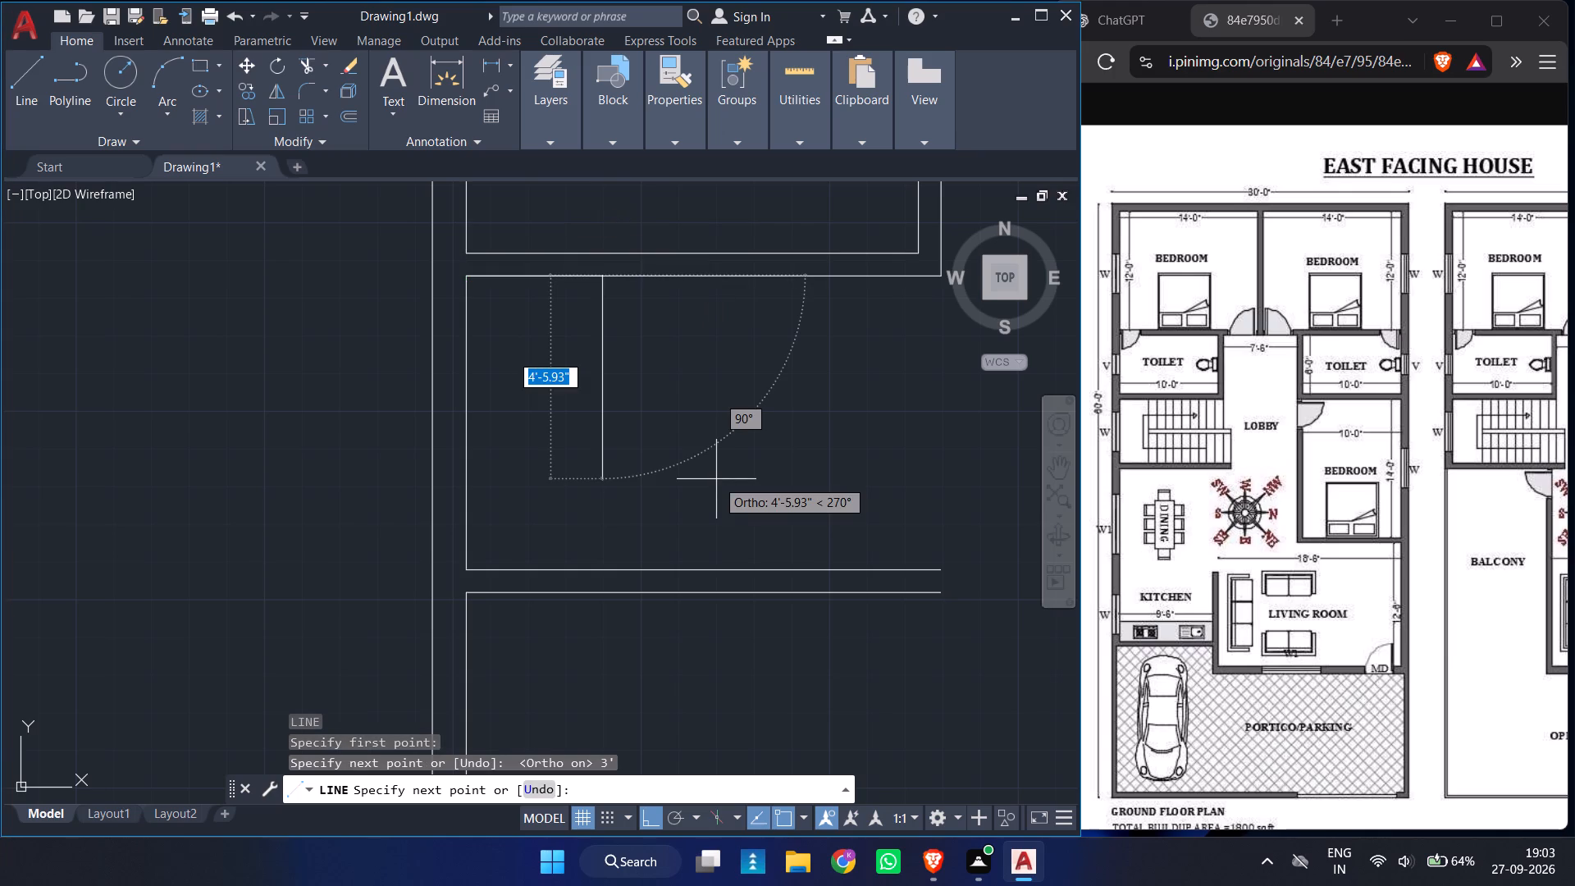
pyautogui.click(604, 571)
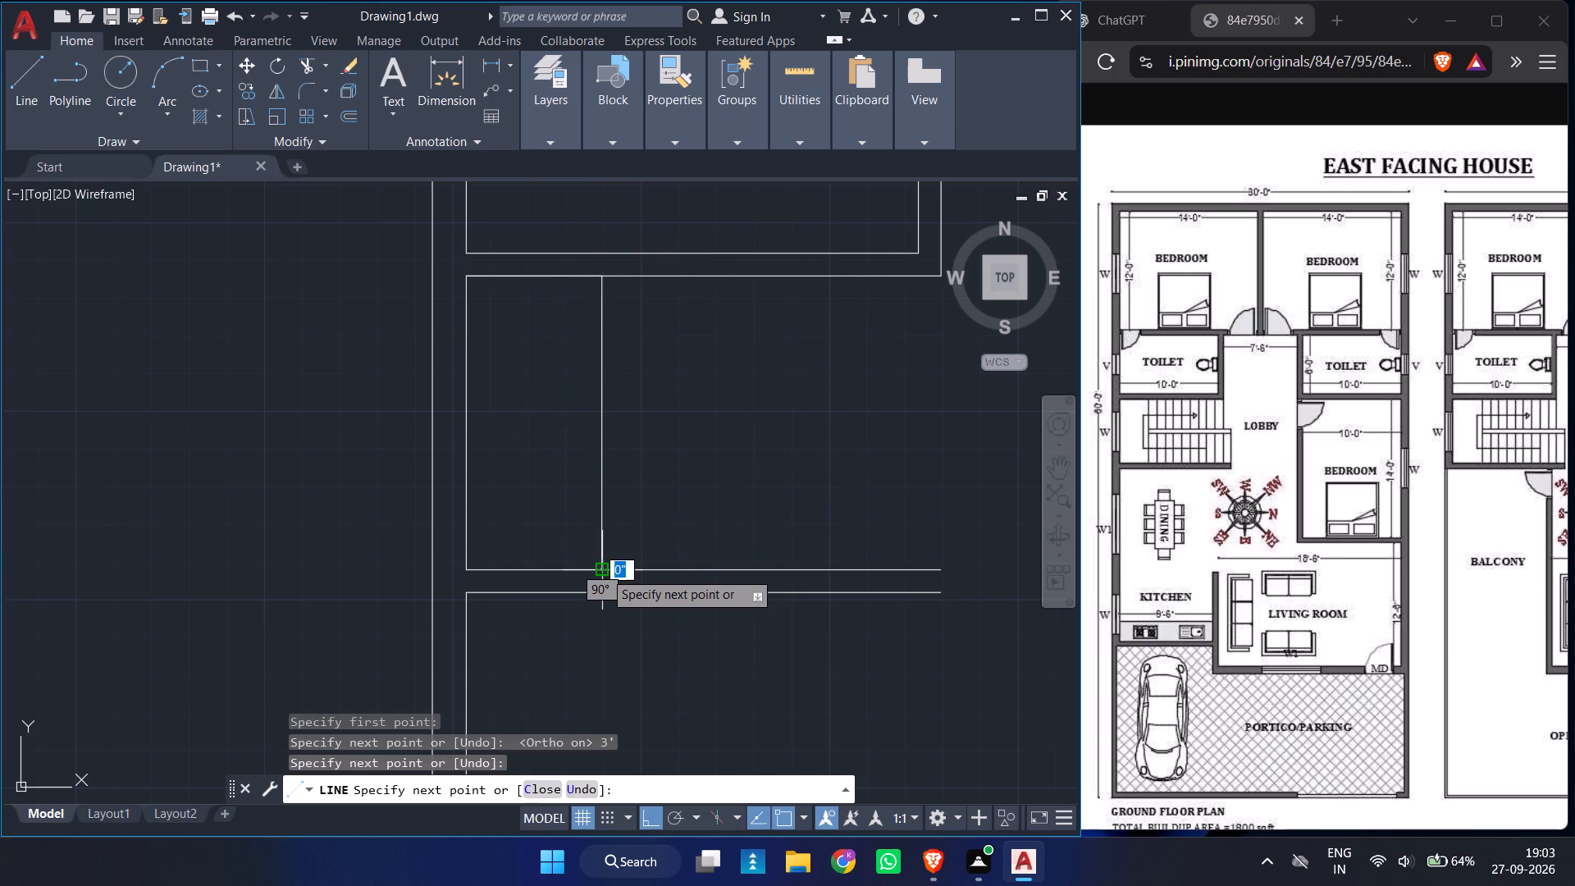
pyautogui.press('Return')
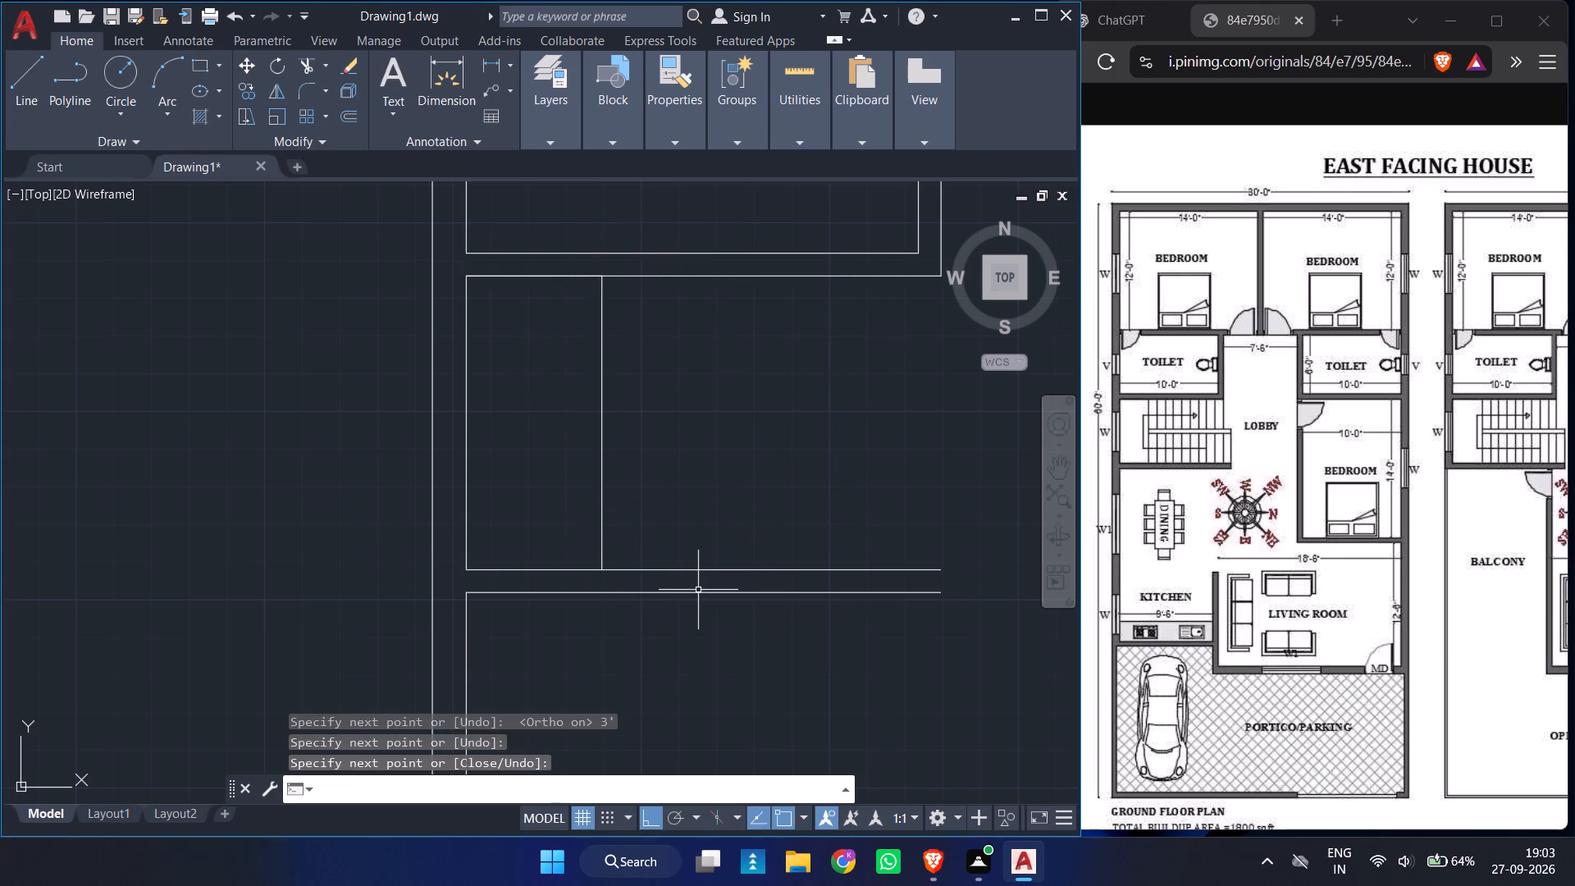
# Trim the 3' segment lying over the staircase's upper wall line.
pyautogui.write('TR')
pyautogui.press('space')
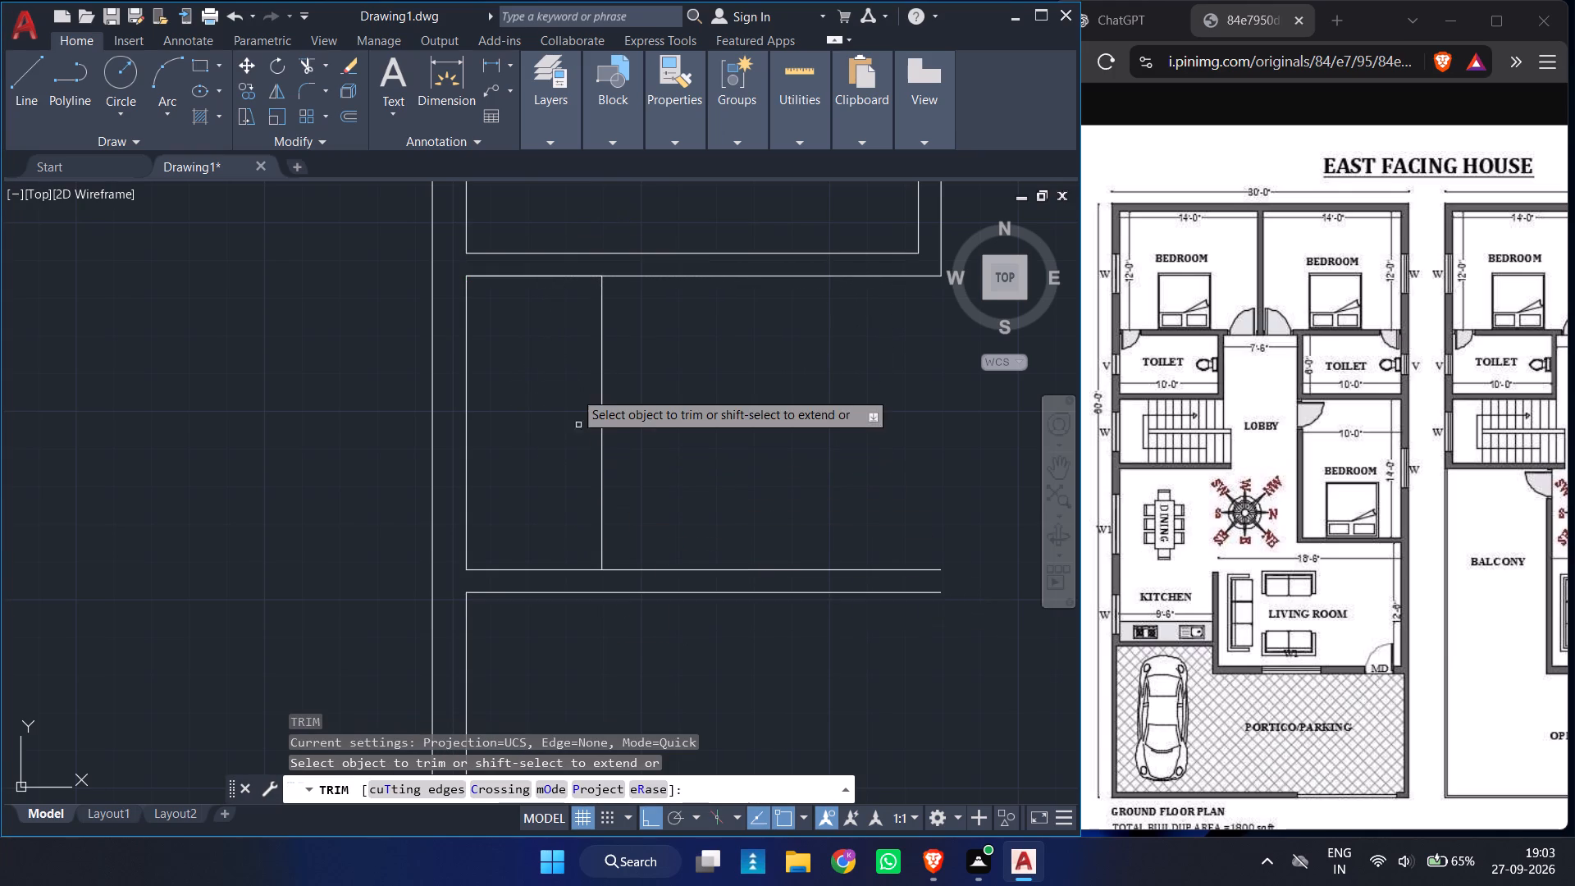
pyautogui.click(549, 276)
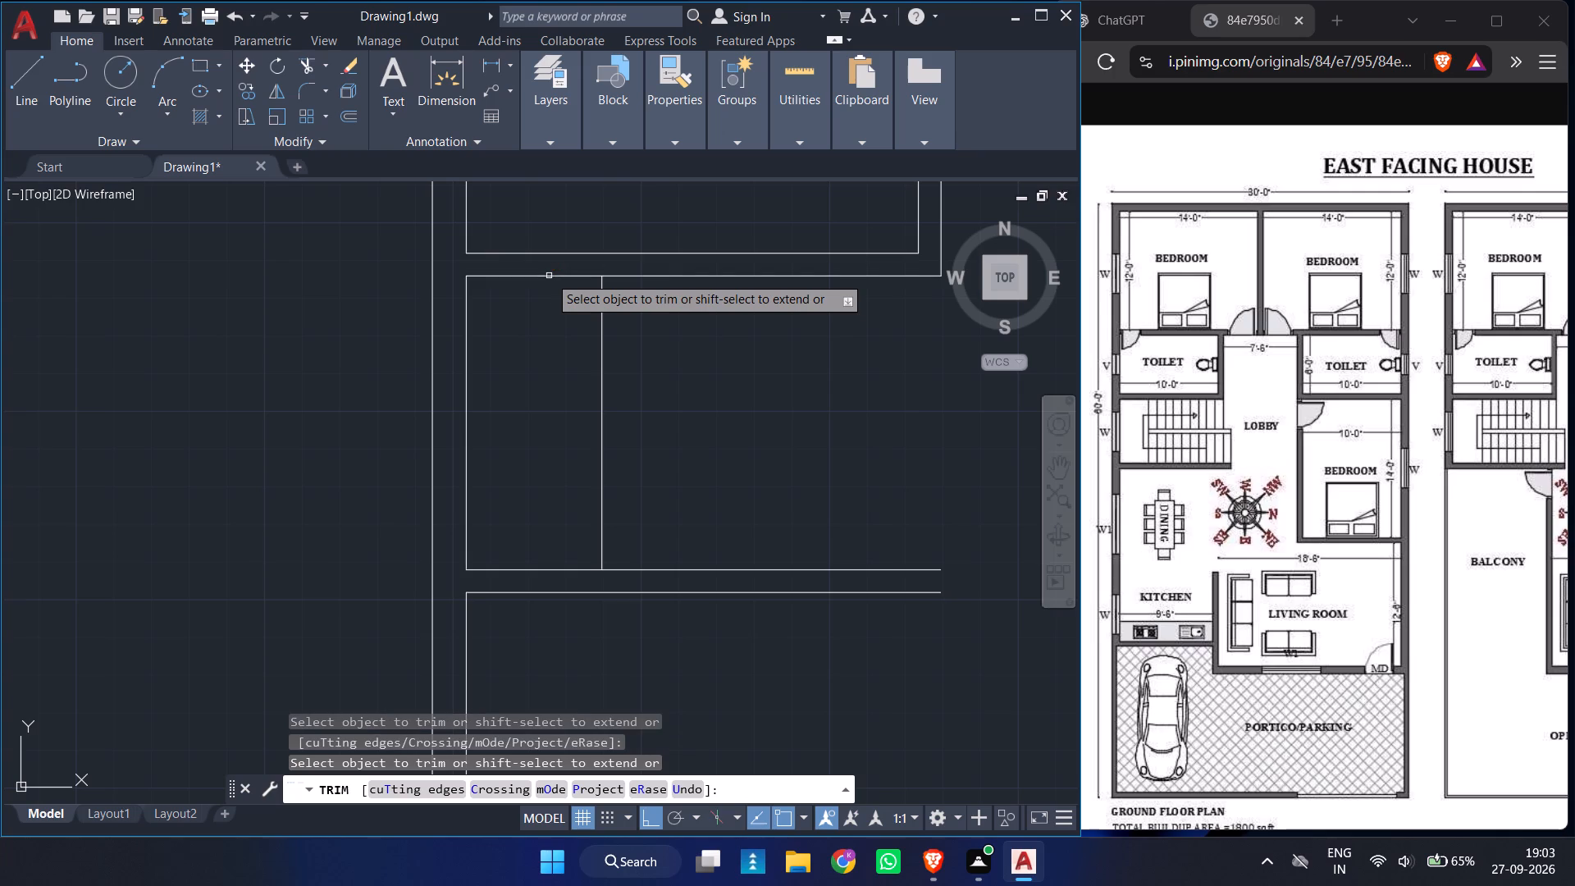
pyautogui.press('Escape')
# Offset the staircase's first tread line 10" toward the lobby four times in succession, each from the newest line.
pyautogui.press('o')
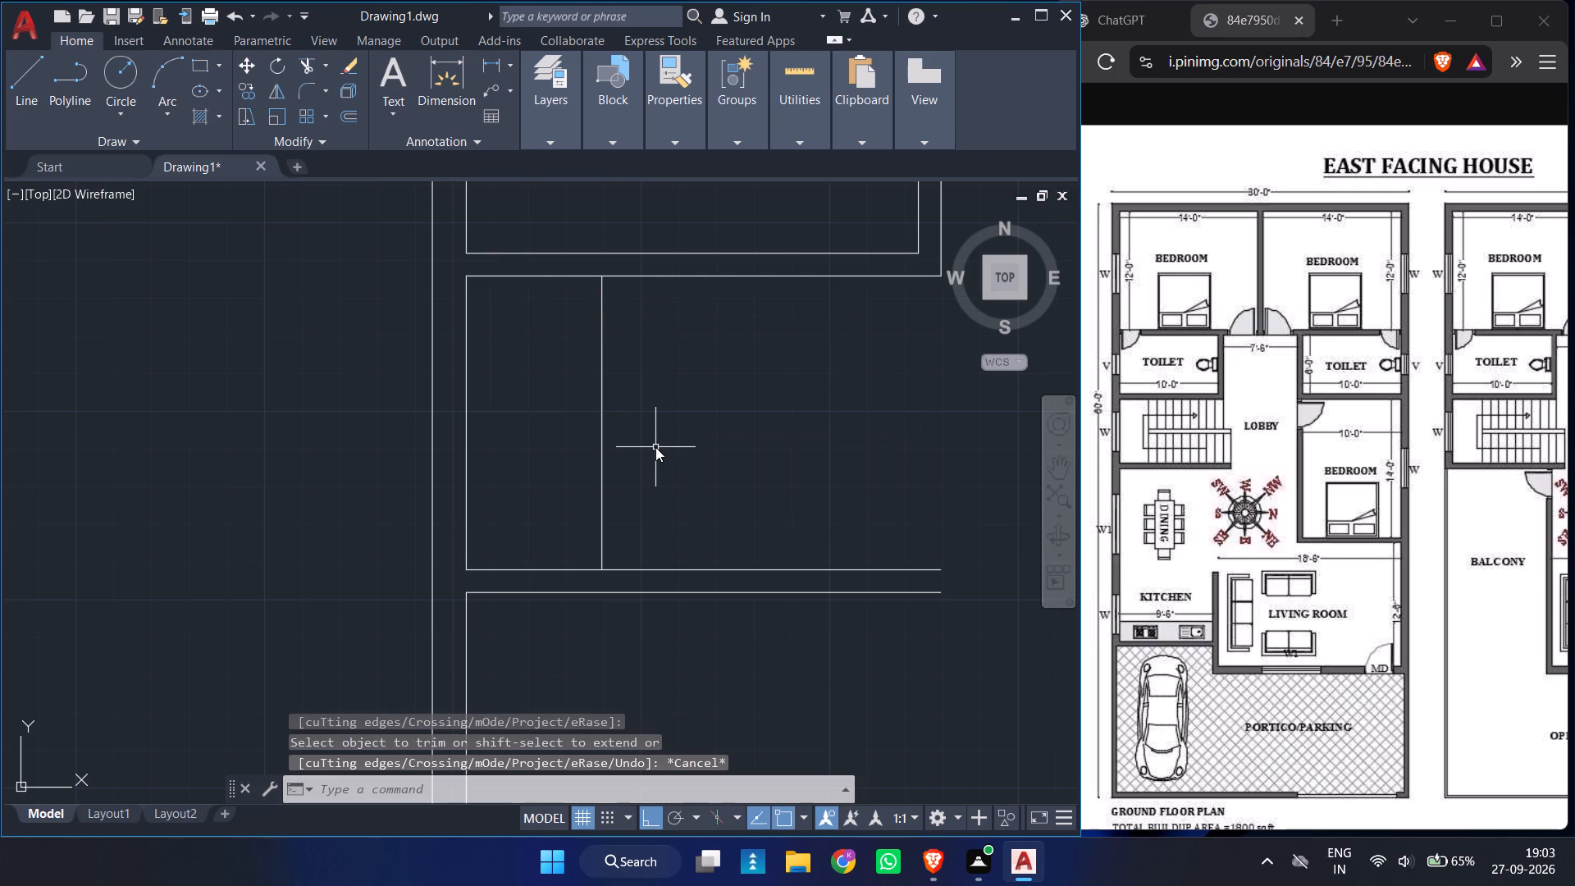
pyautogui.press('Return')
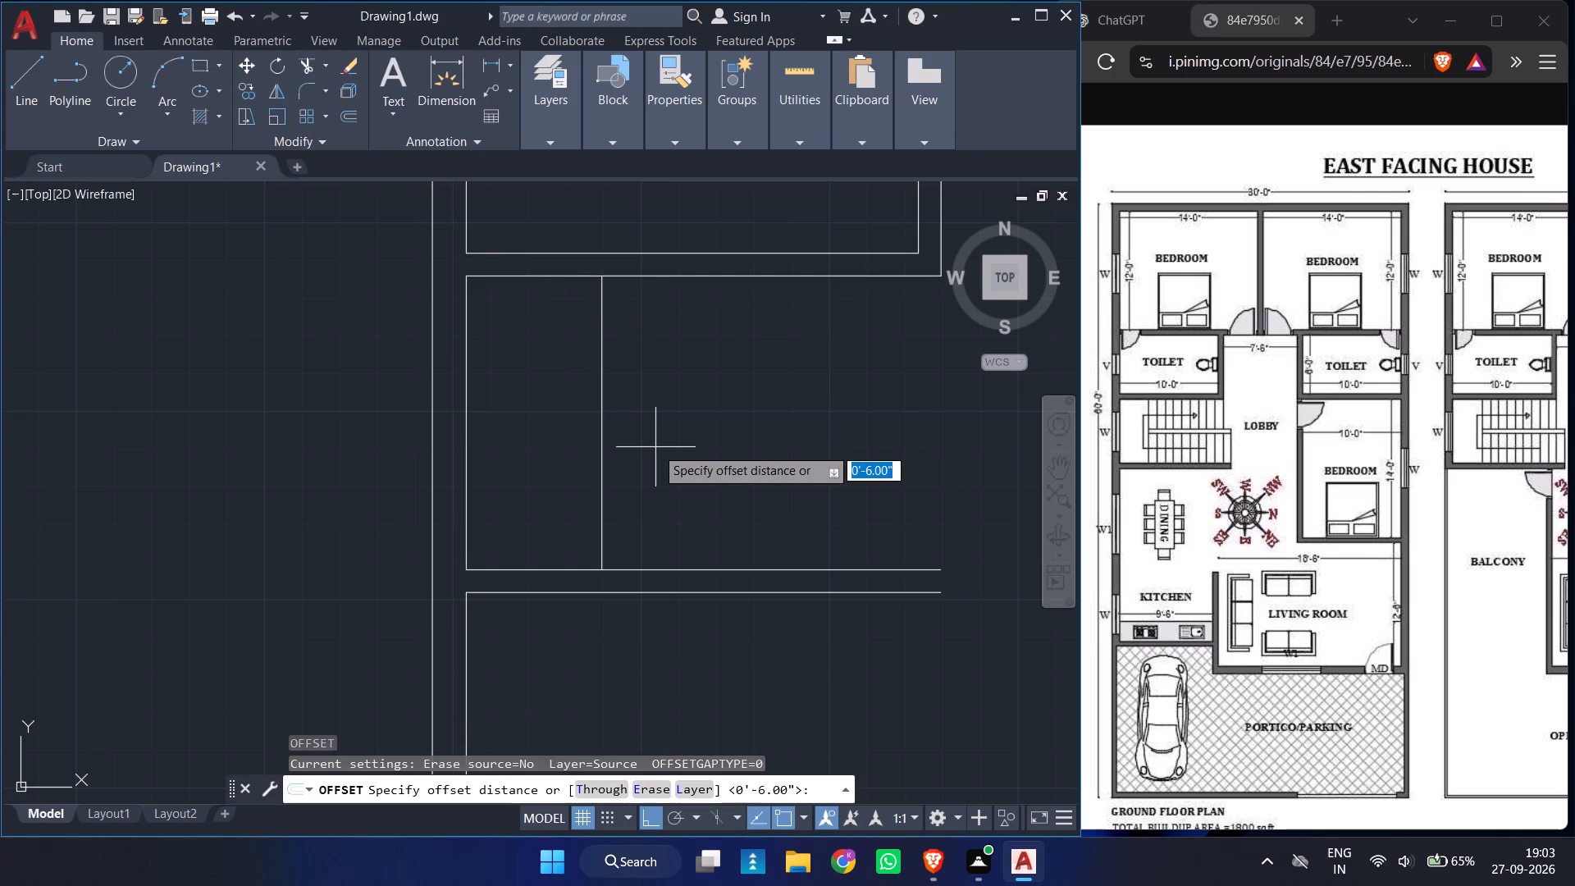
pyautogui.write('10')
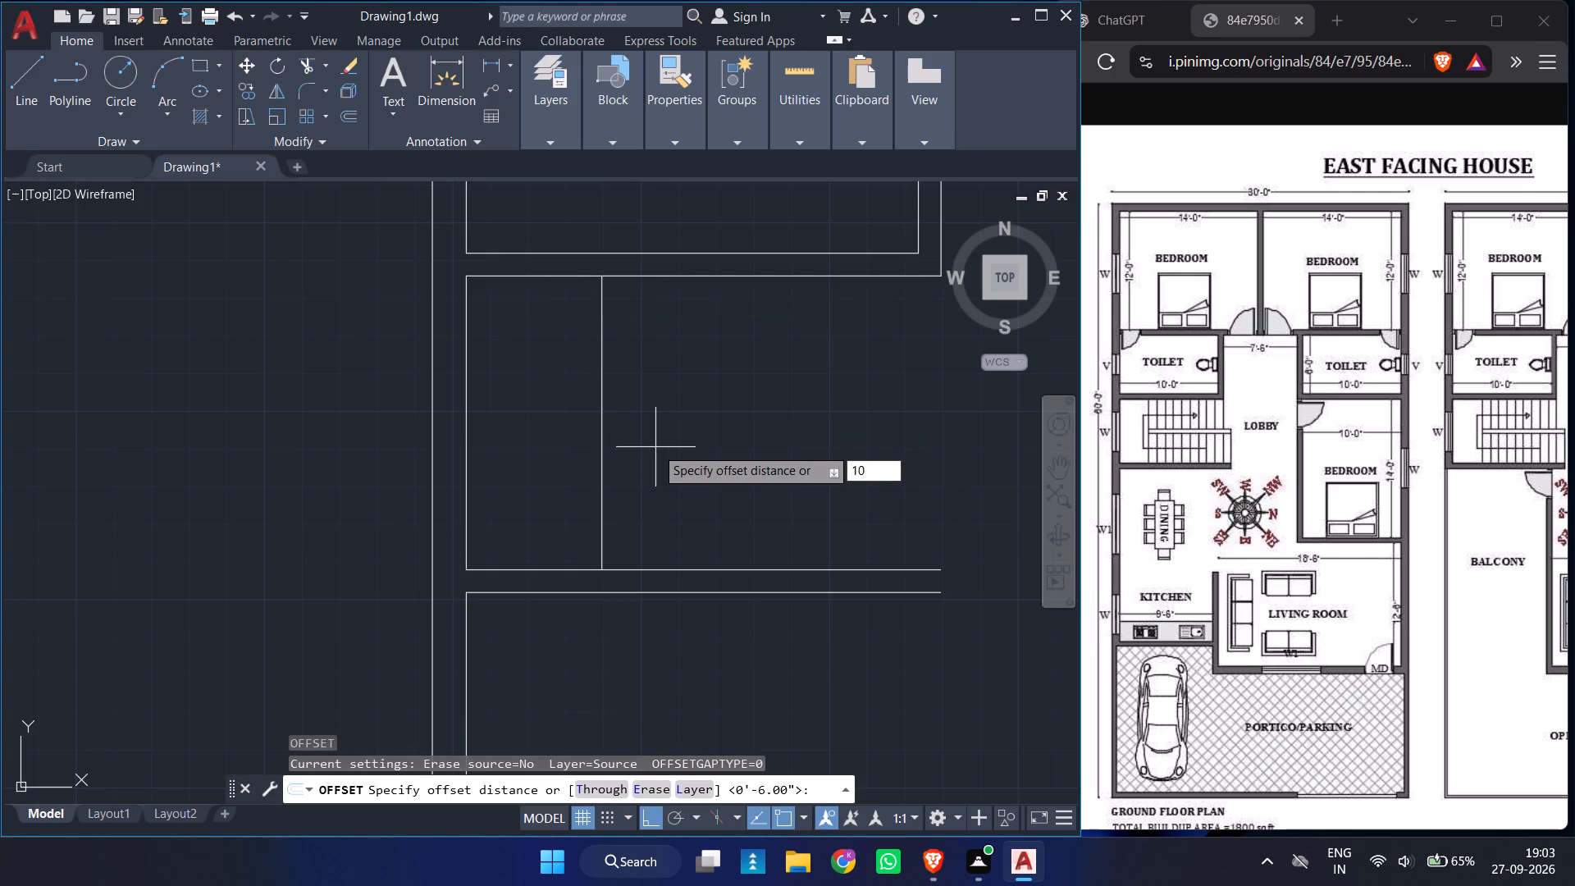
pyautogui.press('Return')
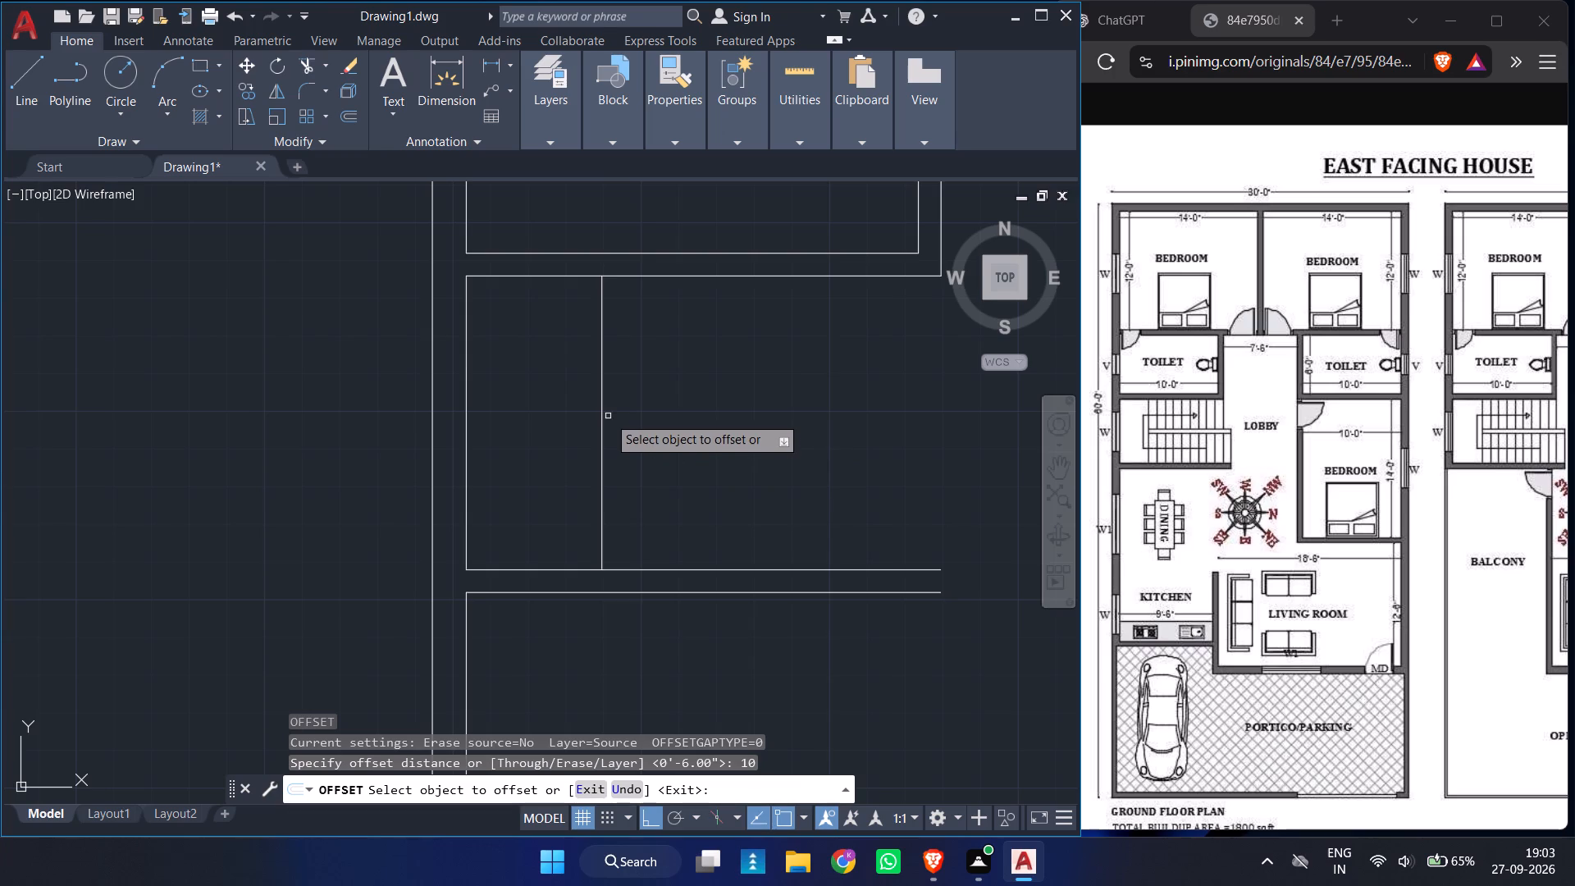
pyautogui.click(600, 413)
pyautogui.moveTo(796, 435); pyautogui.dragTo(642, 395)
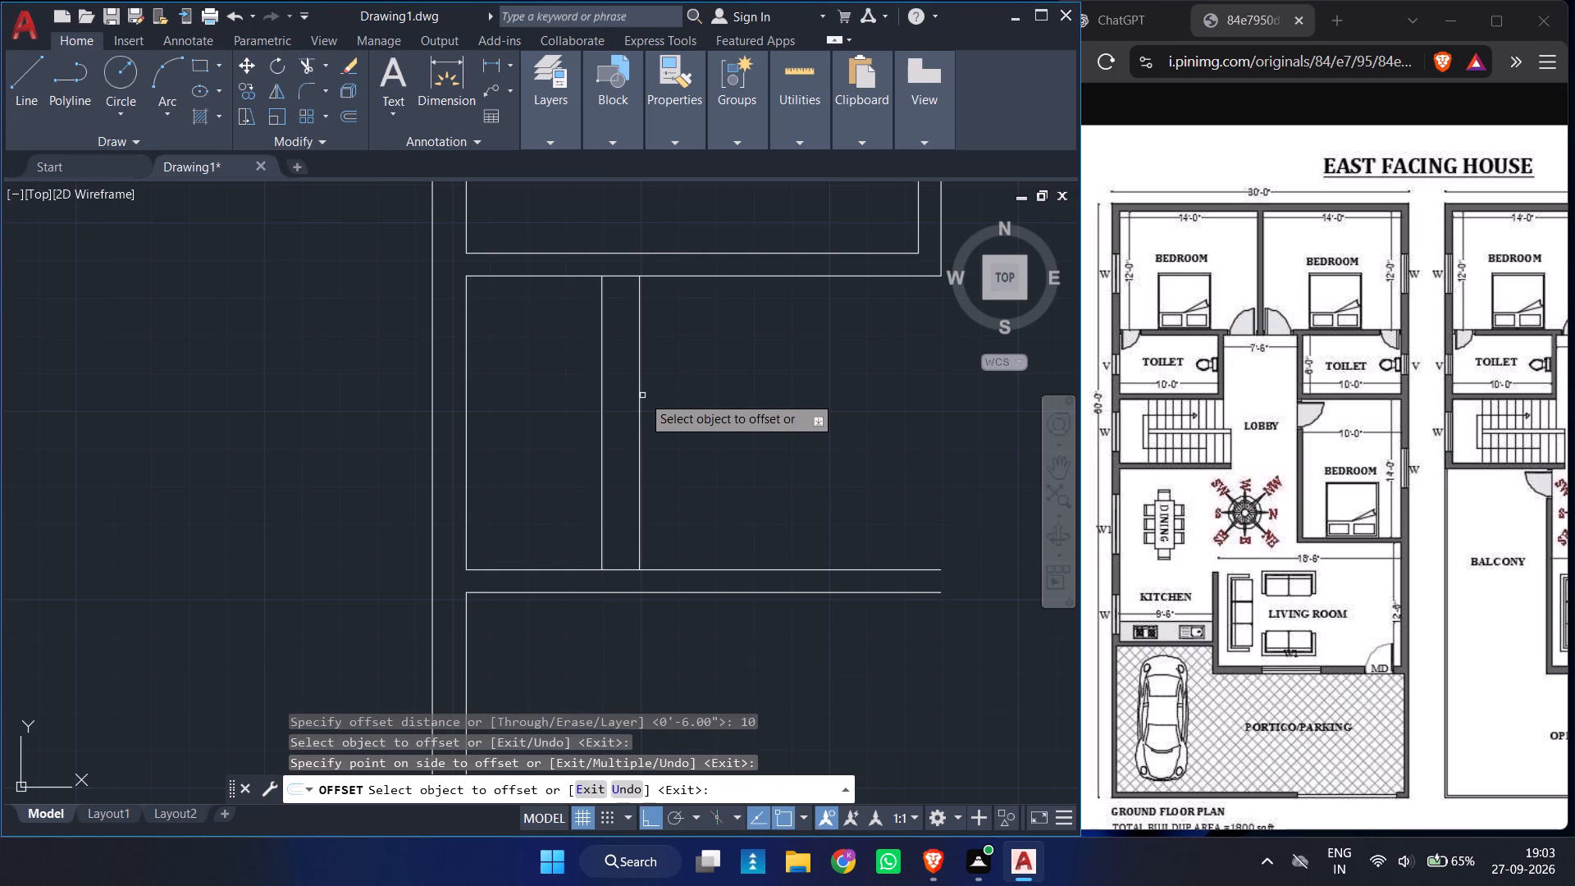
pyautogui.click(642, 395)
pyautogui.click(741, 410)
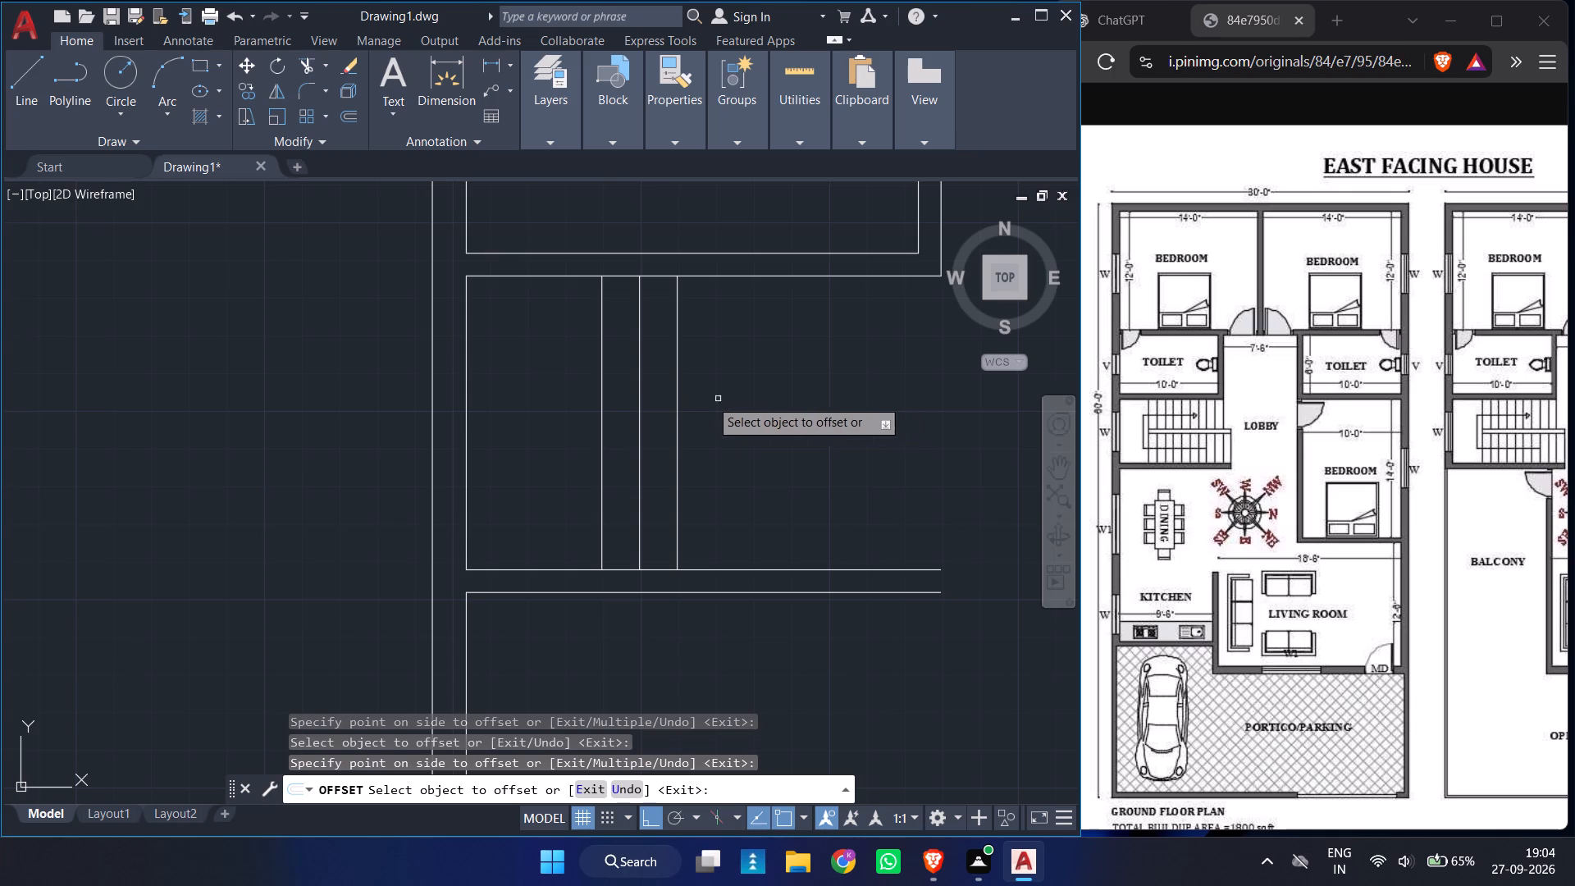
pyautogui.click(678, 392)
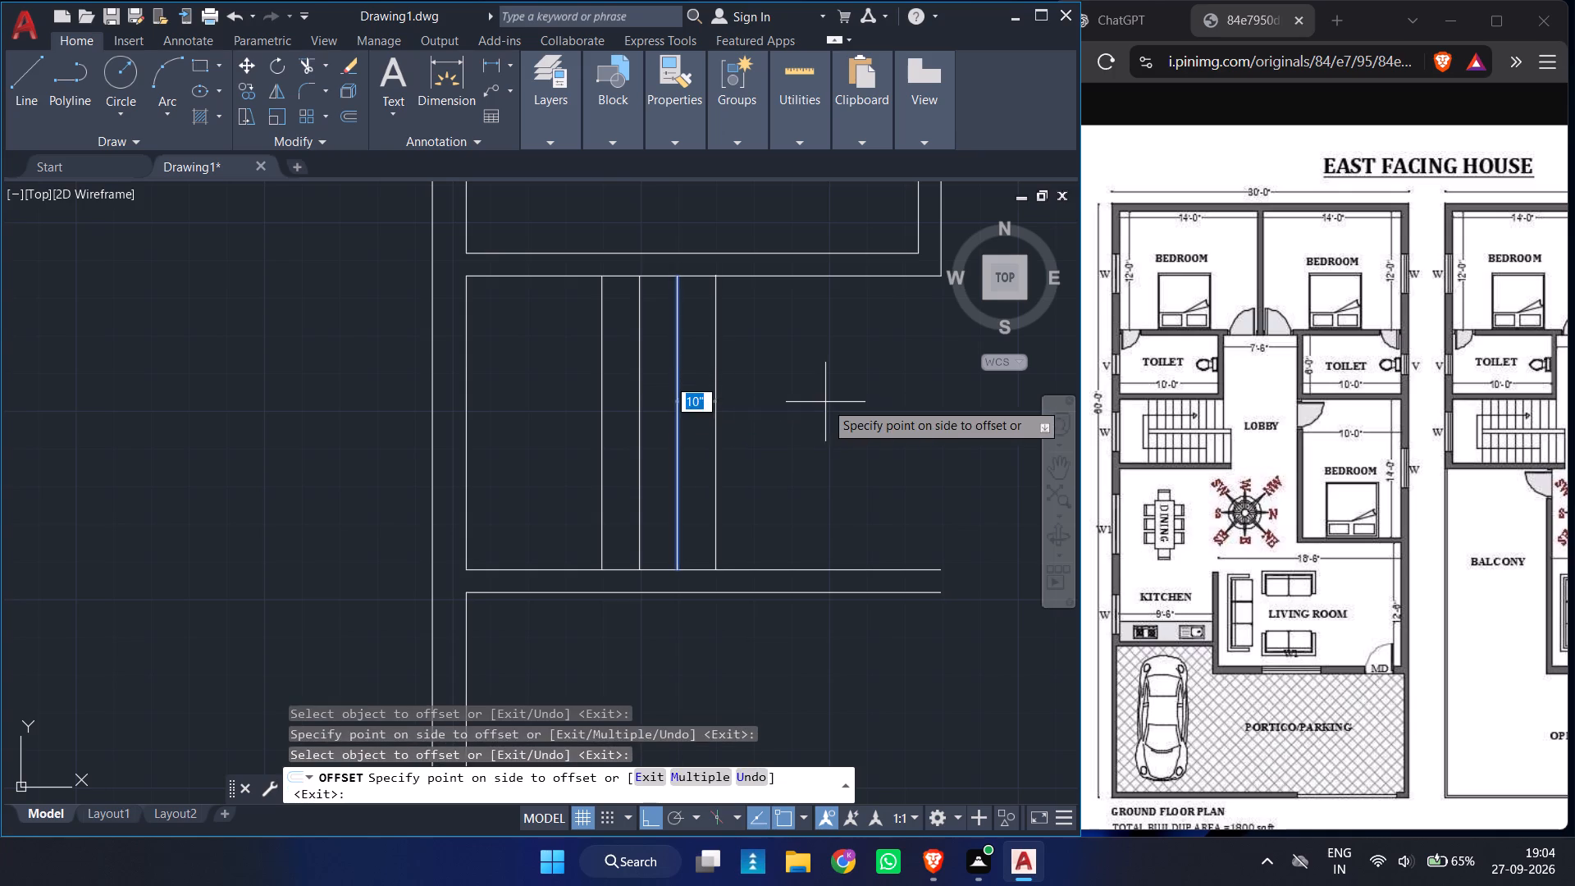
pyautogui.click(825, 402)
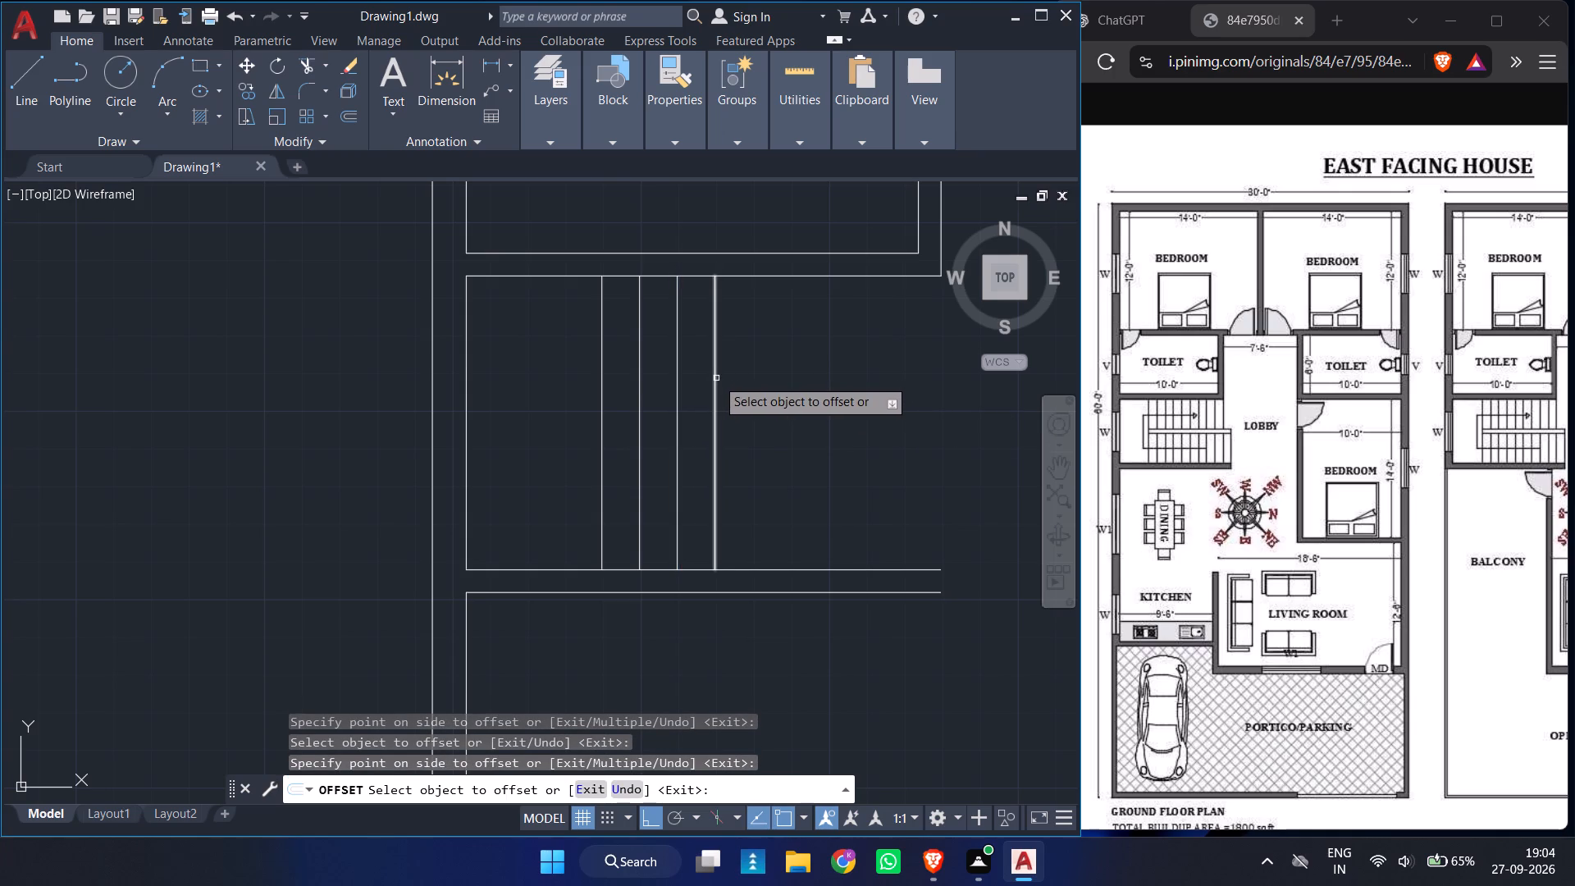
pyautogui.click(716, 378)
pyautogui.moveTo(834, 371); pyautogui.dragTo(750, 345)
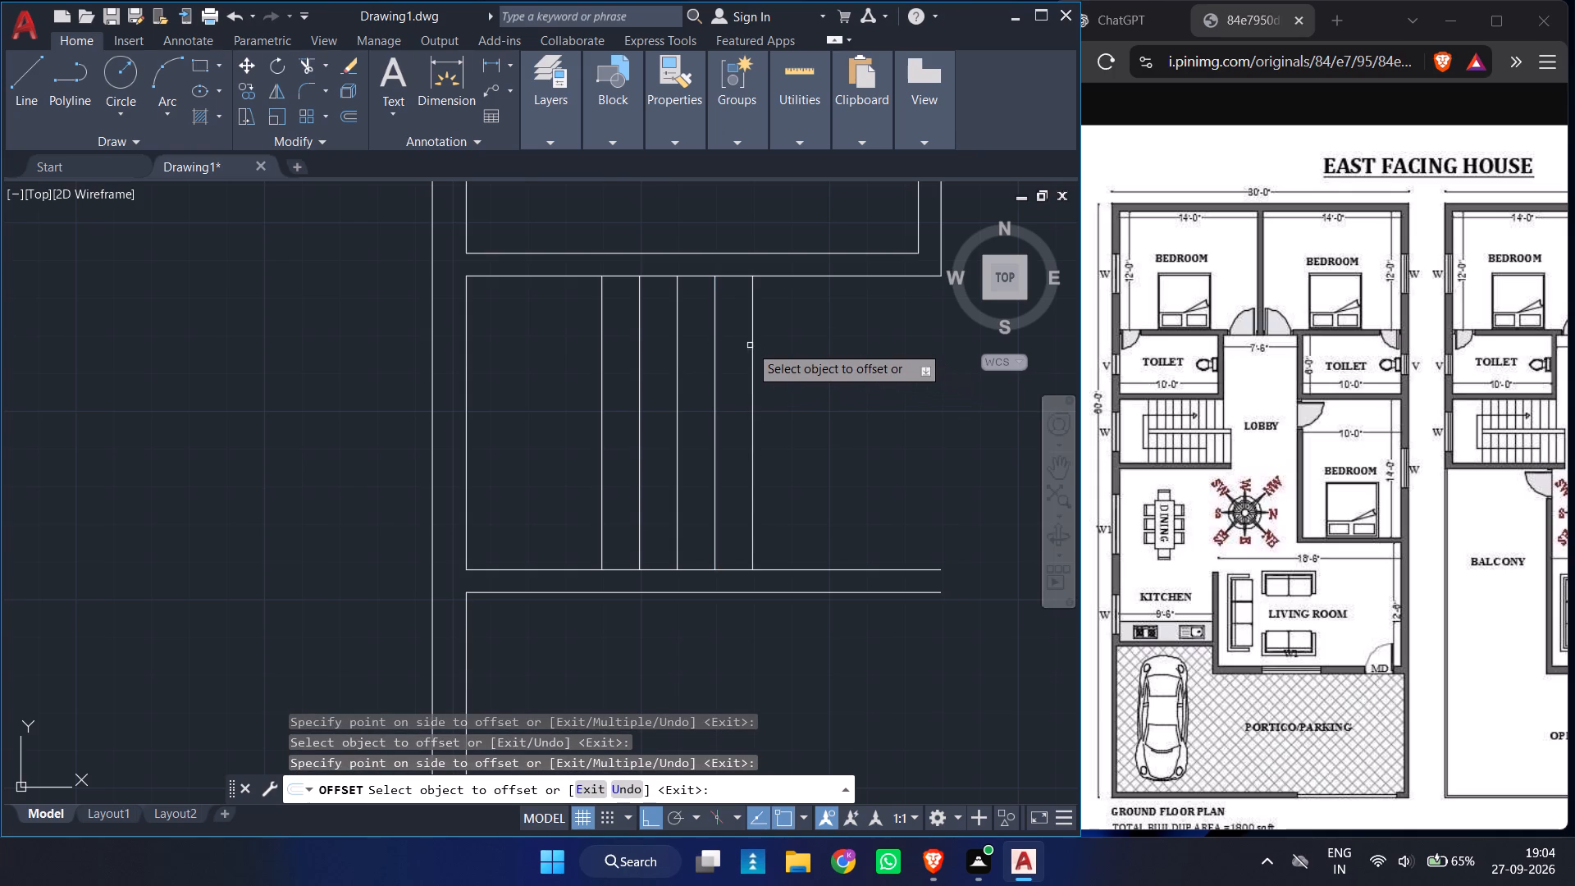
# Continue the 10" offsets toward the lobby from the newest tread line, adding four more treads.
pyautogui.moveTo(750, 345); pyautogui.dragTo(753, 349)
pyautogui.click(753, 349)
pyautogui.click(850, 349)
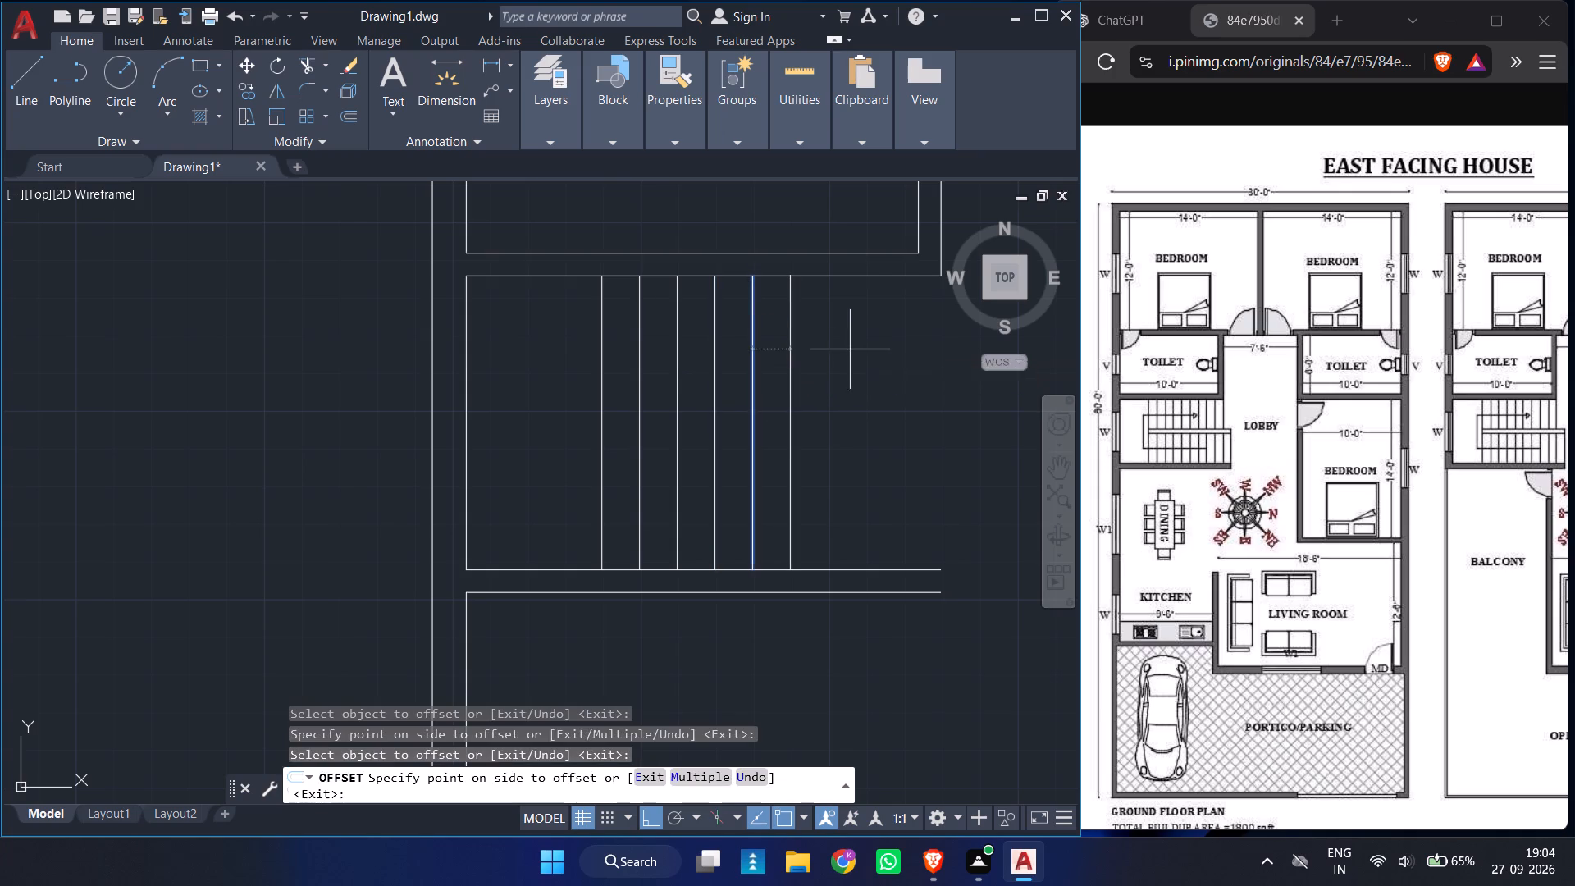
pyautogui.click(791, 334)
pyautogui.moveTo(874, 343); pyautogui.dragTo(824, 328)
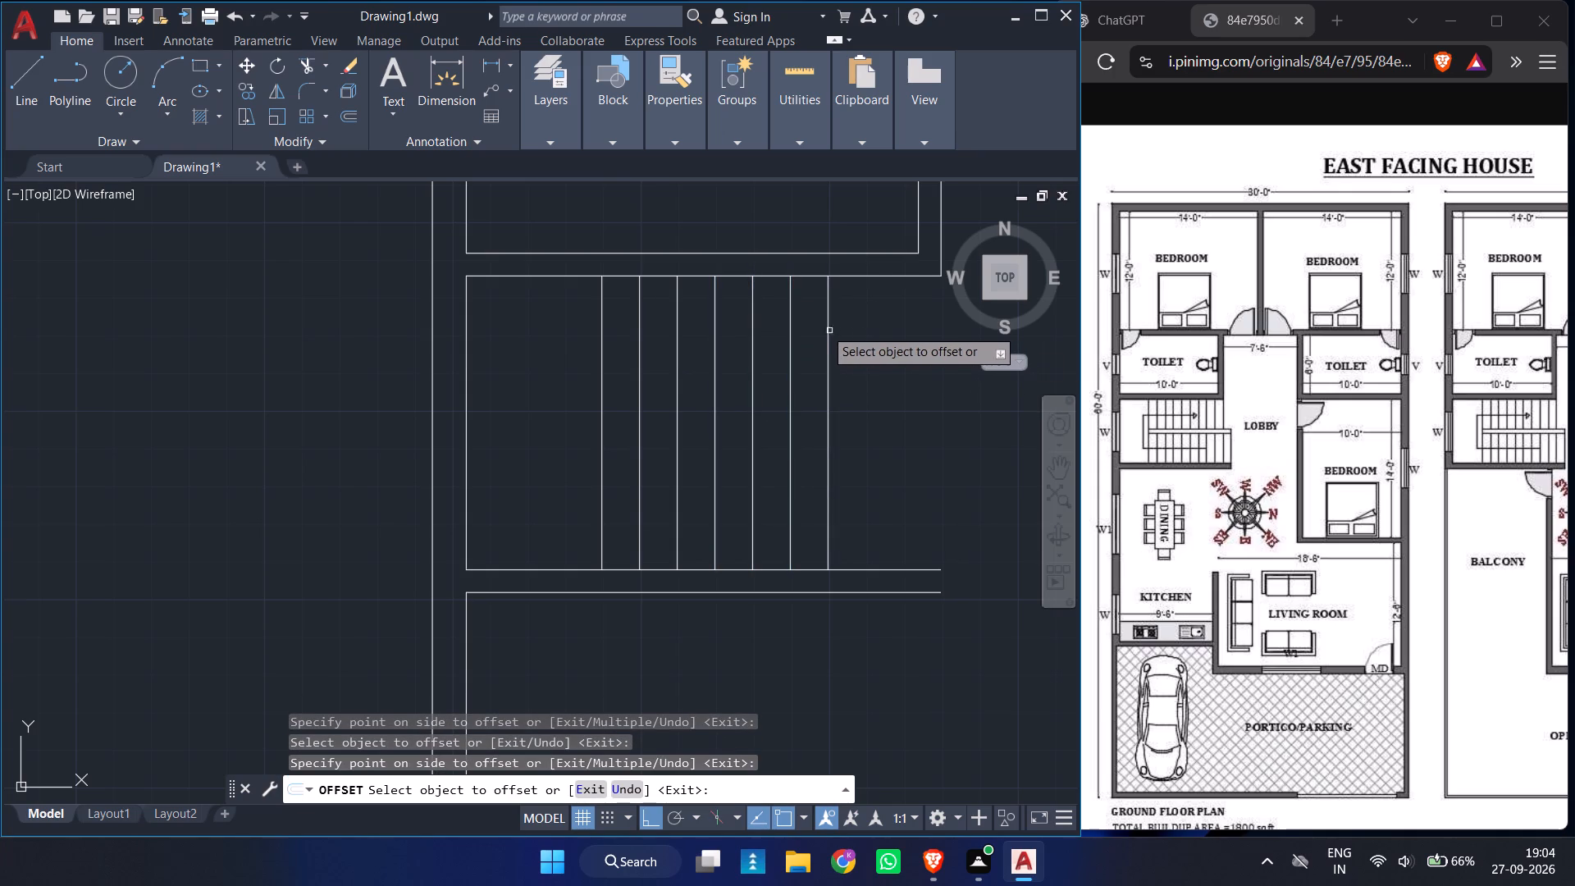
pyautogui.moveTo(824, 328); pyautogui.dragTo(830, 334)
pyautogui.click(830, 334)
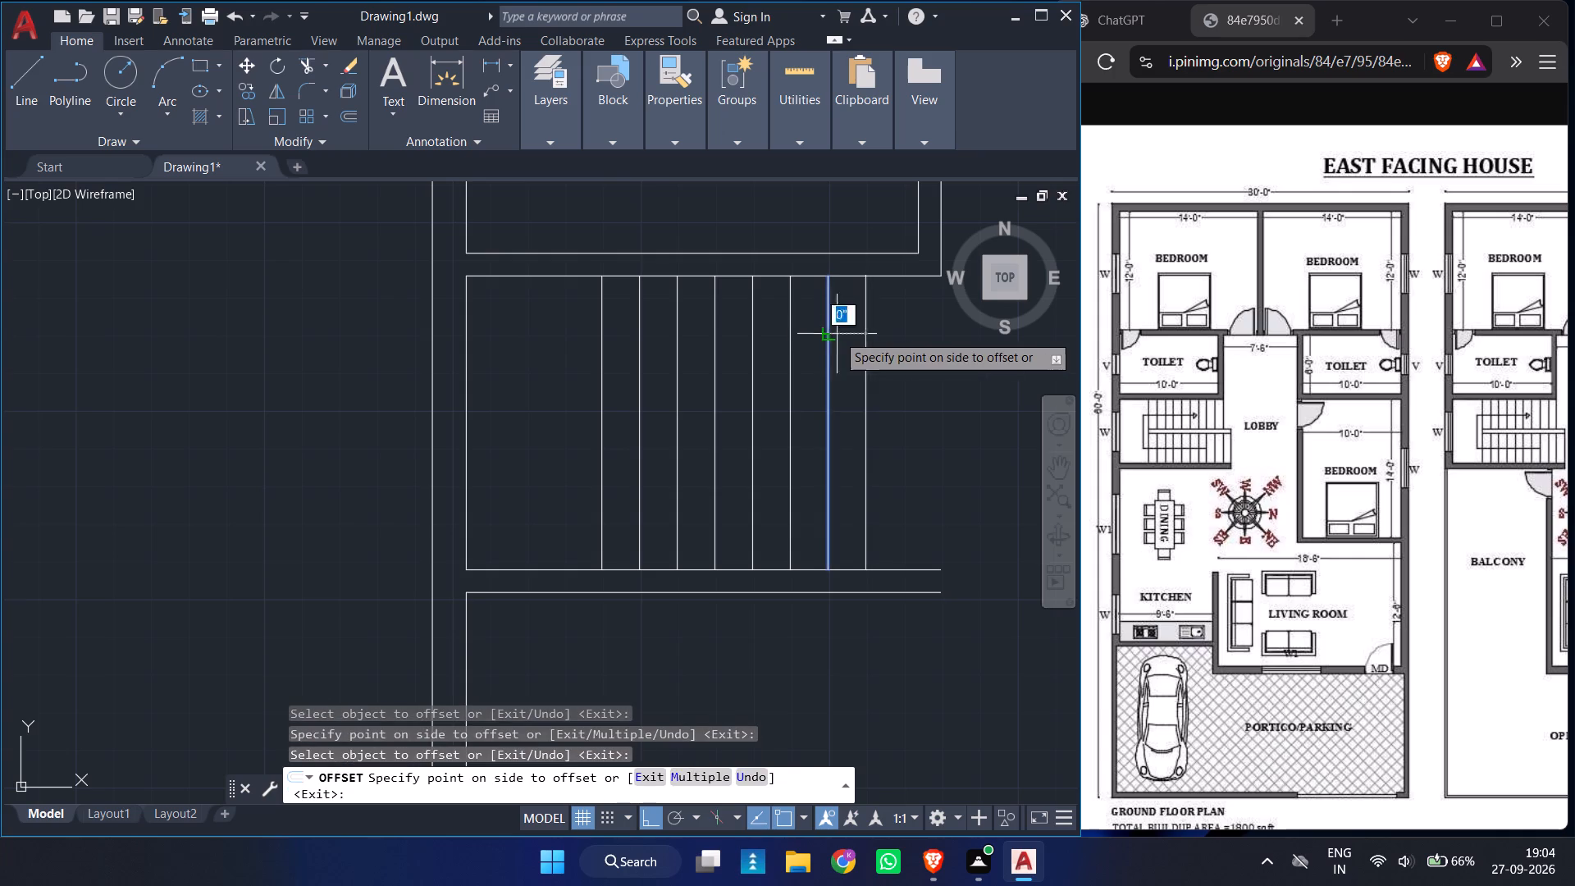
pyautogui.moveTo(906, 349); pyautogui.dragTo(865, 340)
pyautogui.click(865, 340)
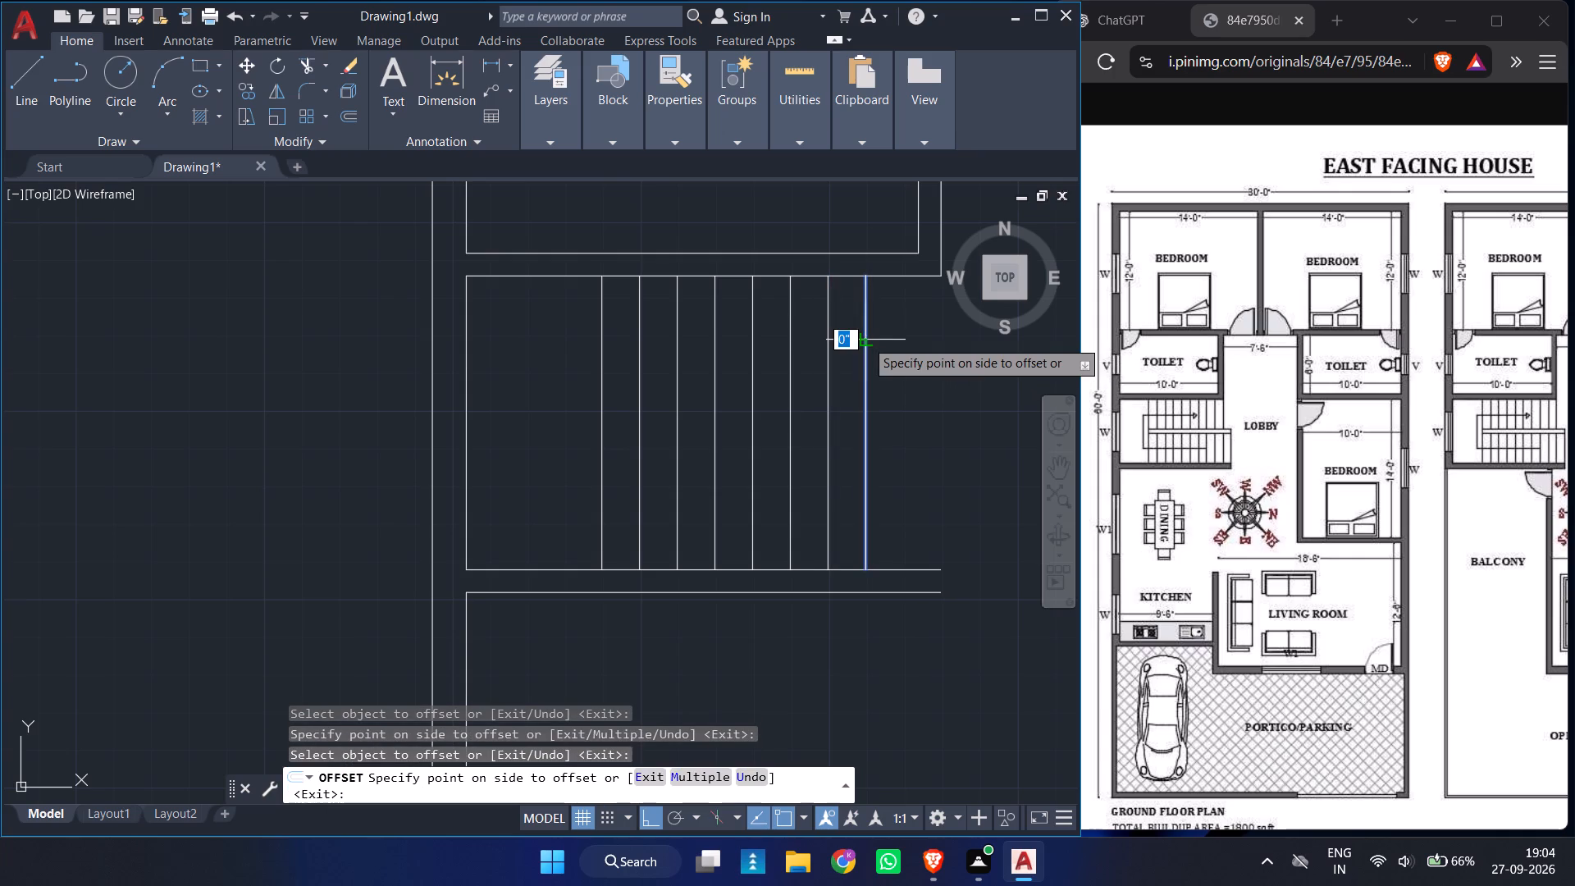
pyautogui.click(956, 350)
pyautogui.click(956, 350)
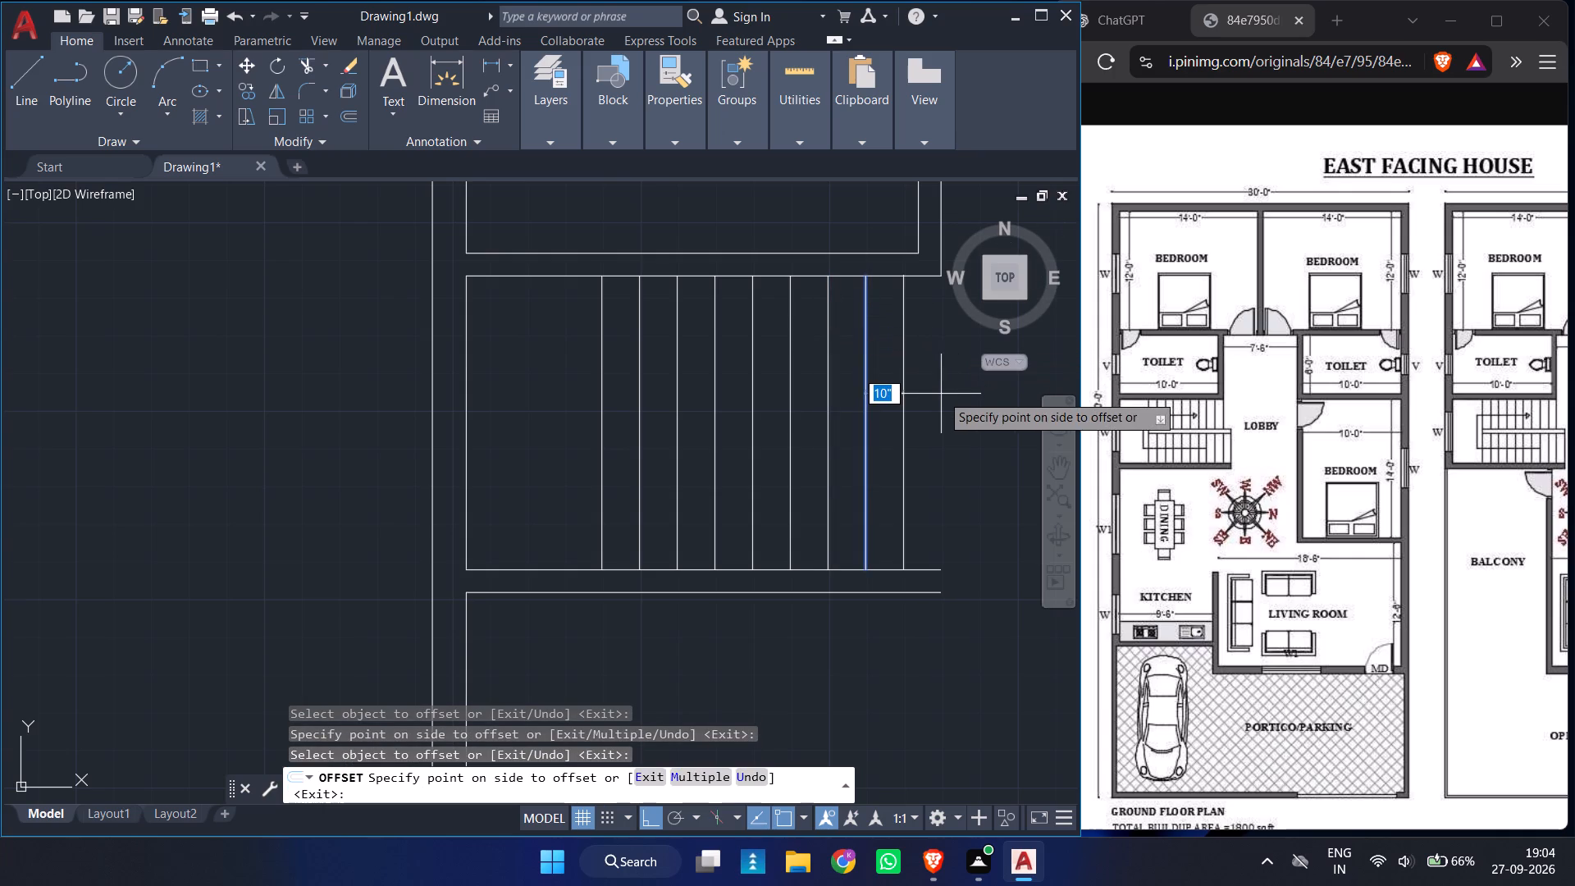
pyautogui.click(941, 394)
# Offset two more tread lines at 10", one at the end of the staircase's upper wall and one beyond it.
pyautogui.keyDown('ctrl'); pyautogui.scroll(-2, 756, 338); pyautogui.keyUp('ctrl')
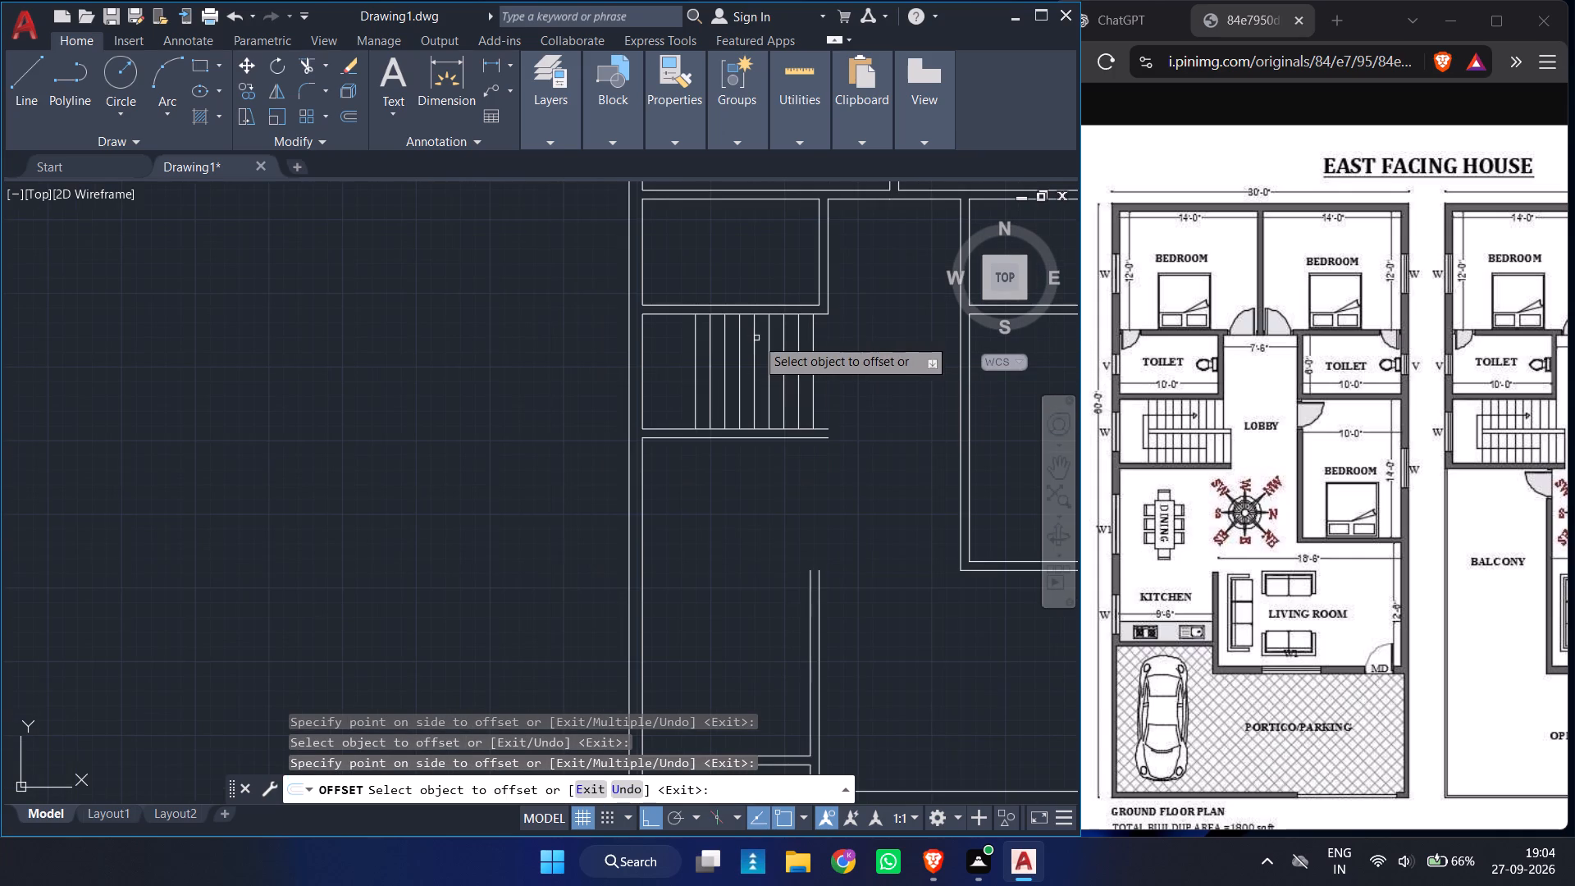
pyautogui.hscroll(1, 840, 331)
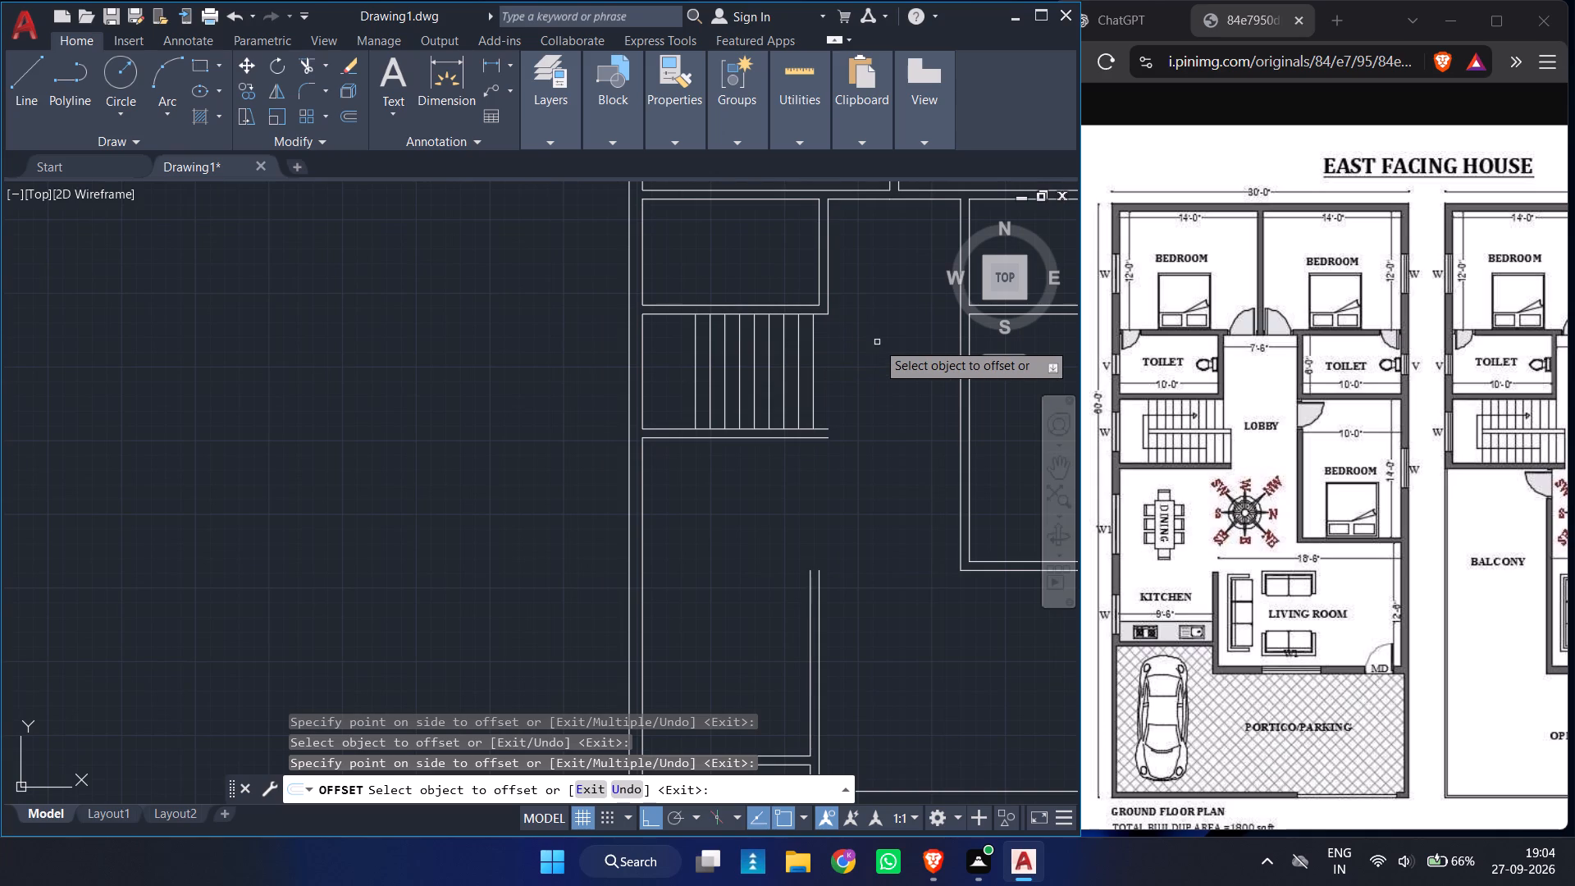
pyautogui.keyDown('ctrl'); pyautogui.scroll(4, 877, 342); pyautogui.keyUp('ctrl')
pyautogui.keyDown('ctrl'); pyautogui.scroll(-2, 726, 406); pyautogui.keyUp('ctrl')
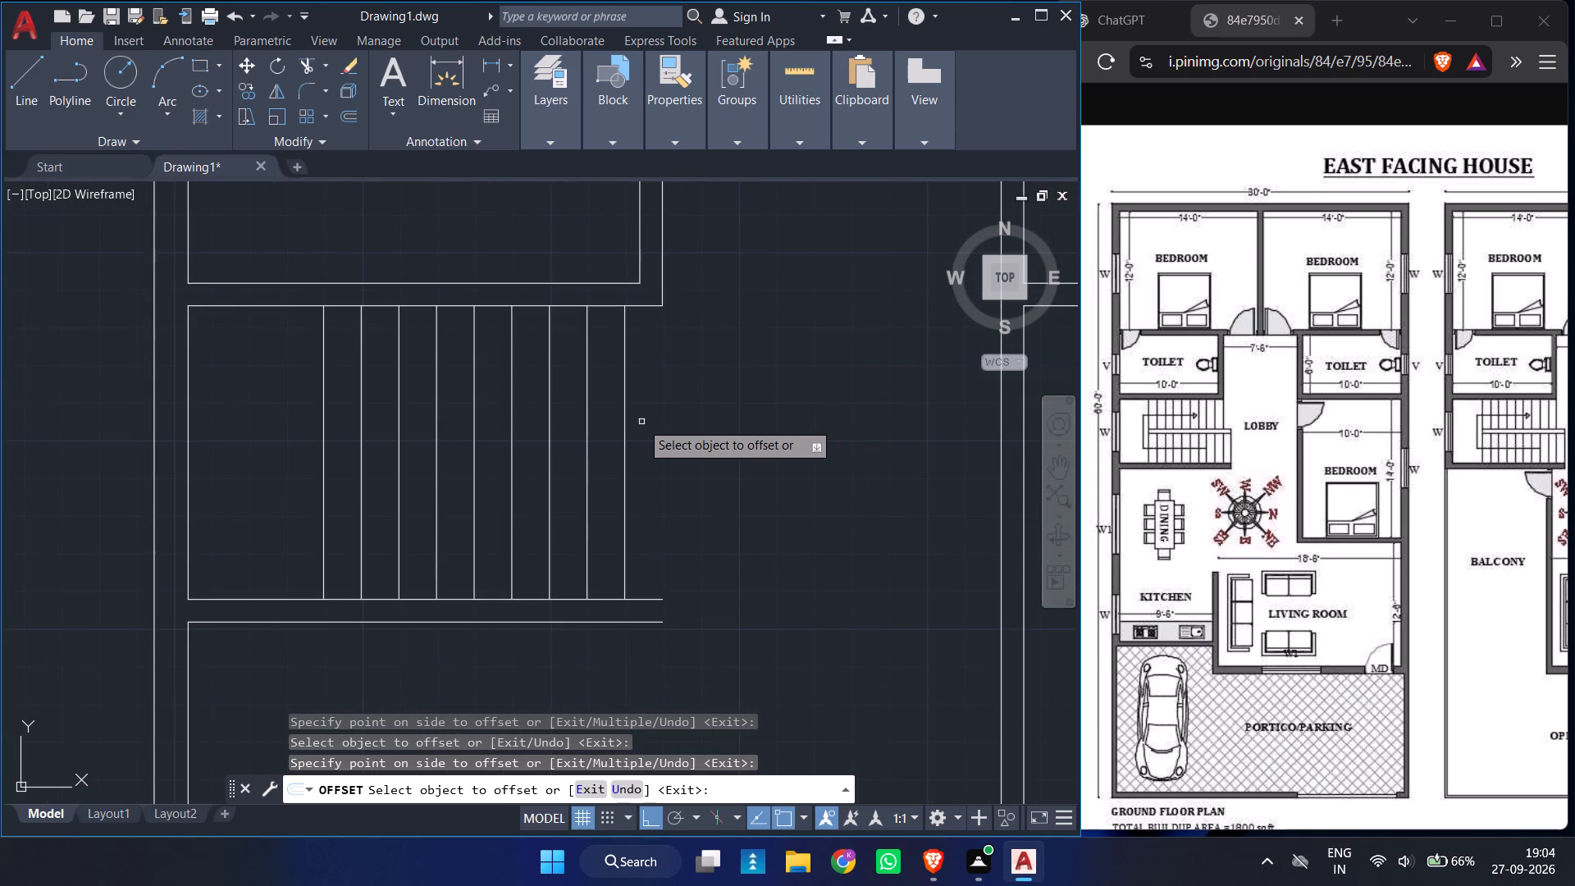
pyautogui.click(624, 415)
pyautogui.click(699, 422)
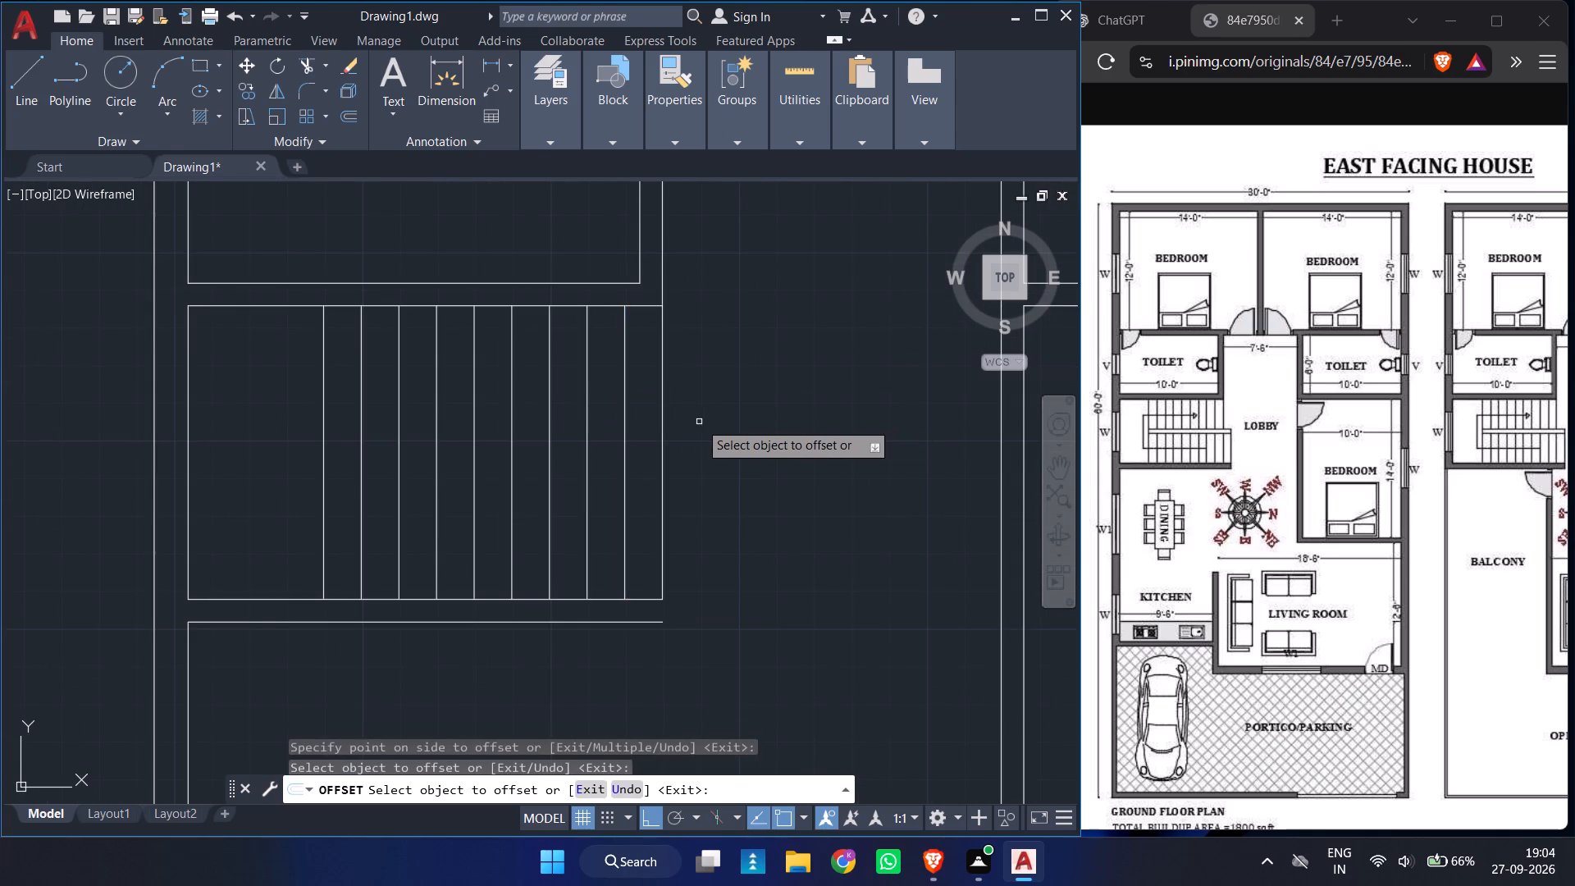
pyautogui.click(661, 408)
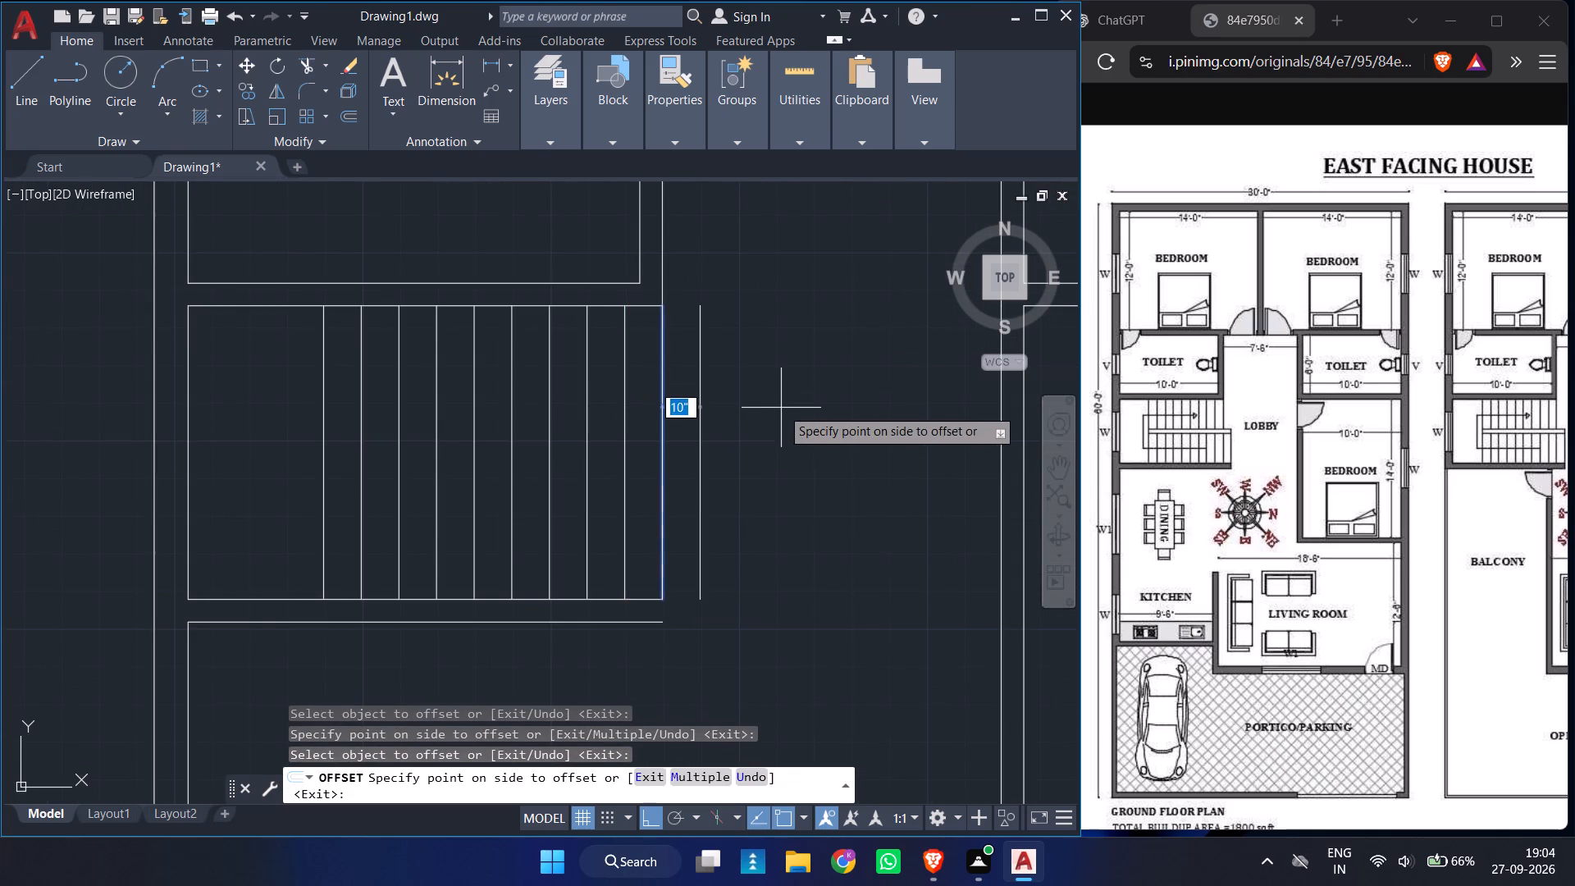
pyautogui.click(784, 410)
pyautogui.press('Escape')
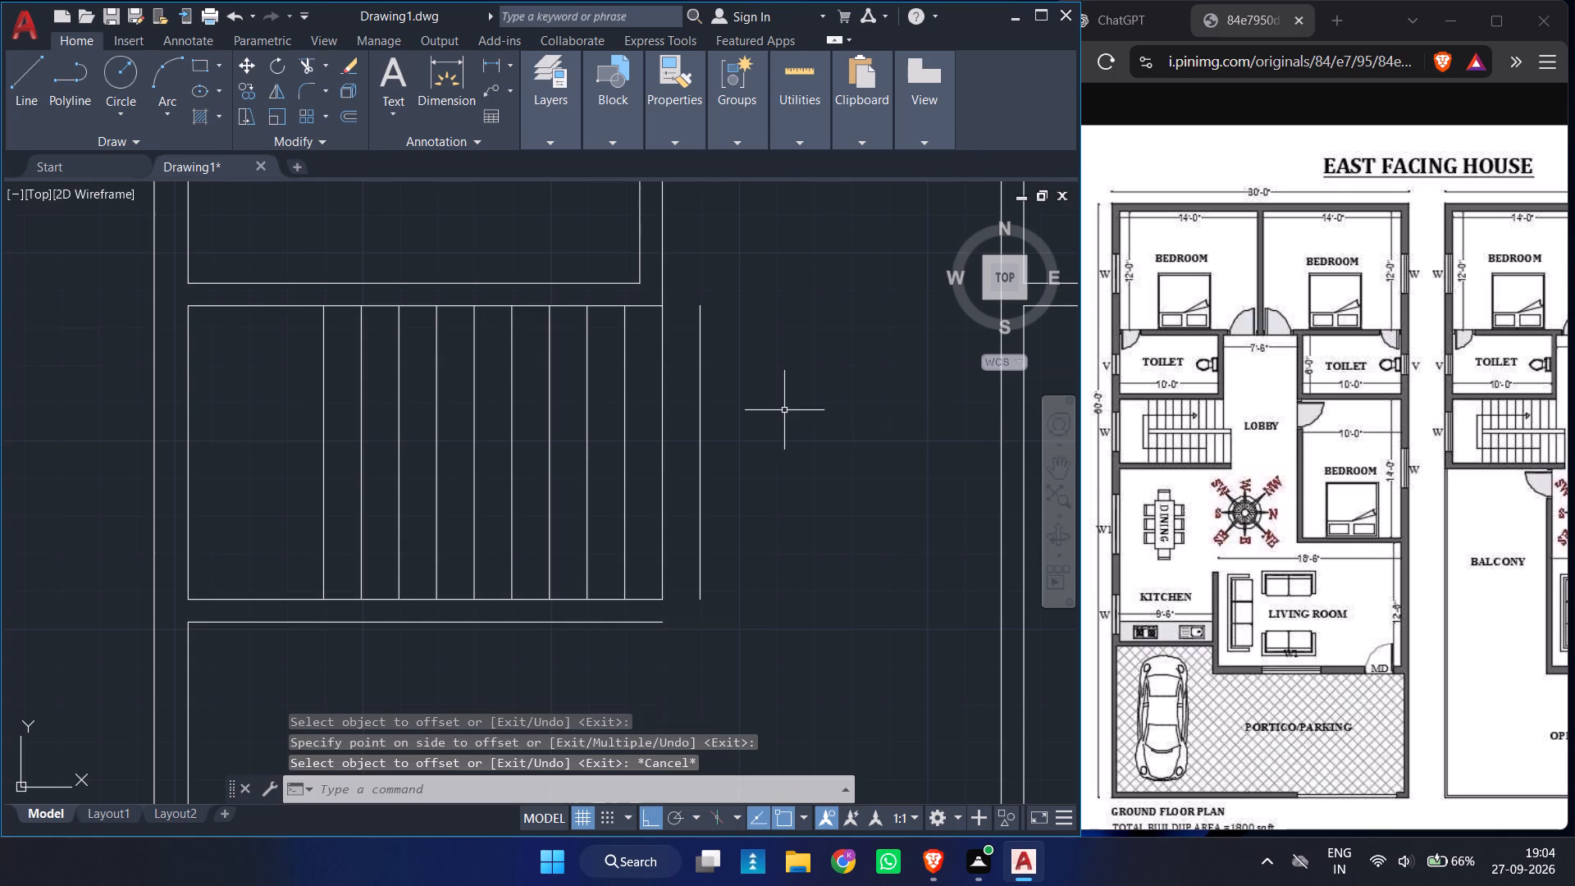
# Extend the staircase lower wall's lower line to the bedroom wall, the last tread down to it, and the wall's upper line to that tread.
pyautogui.write('EX')
pyautogui.press('space')
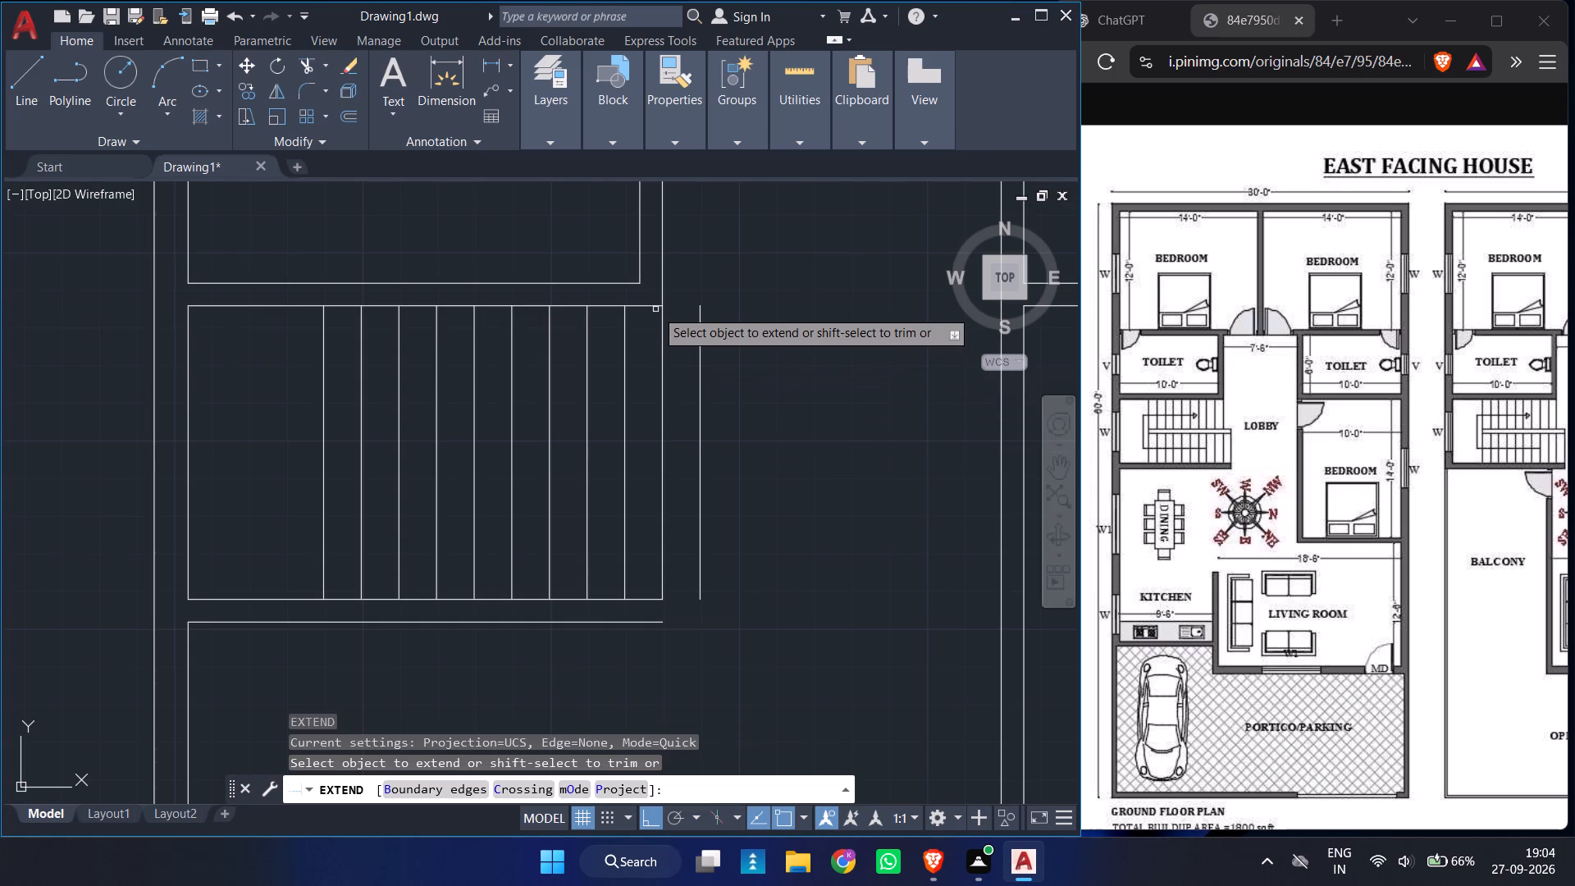
pyautogui.click(650, 620)
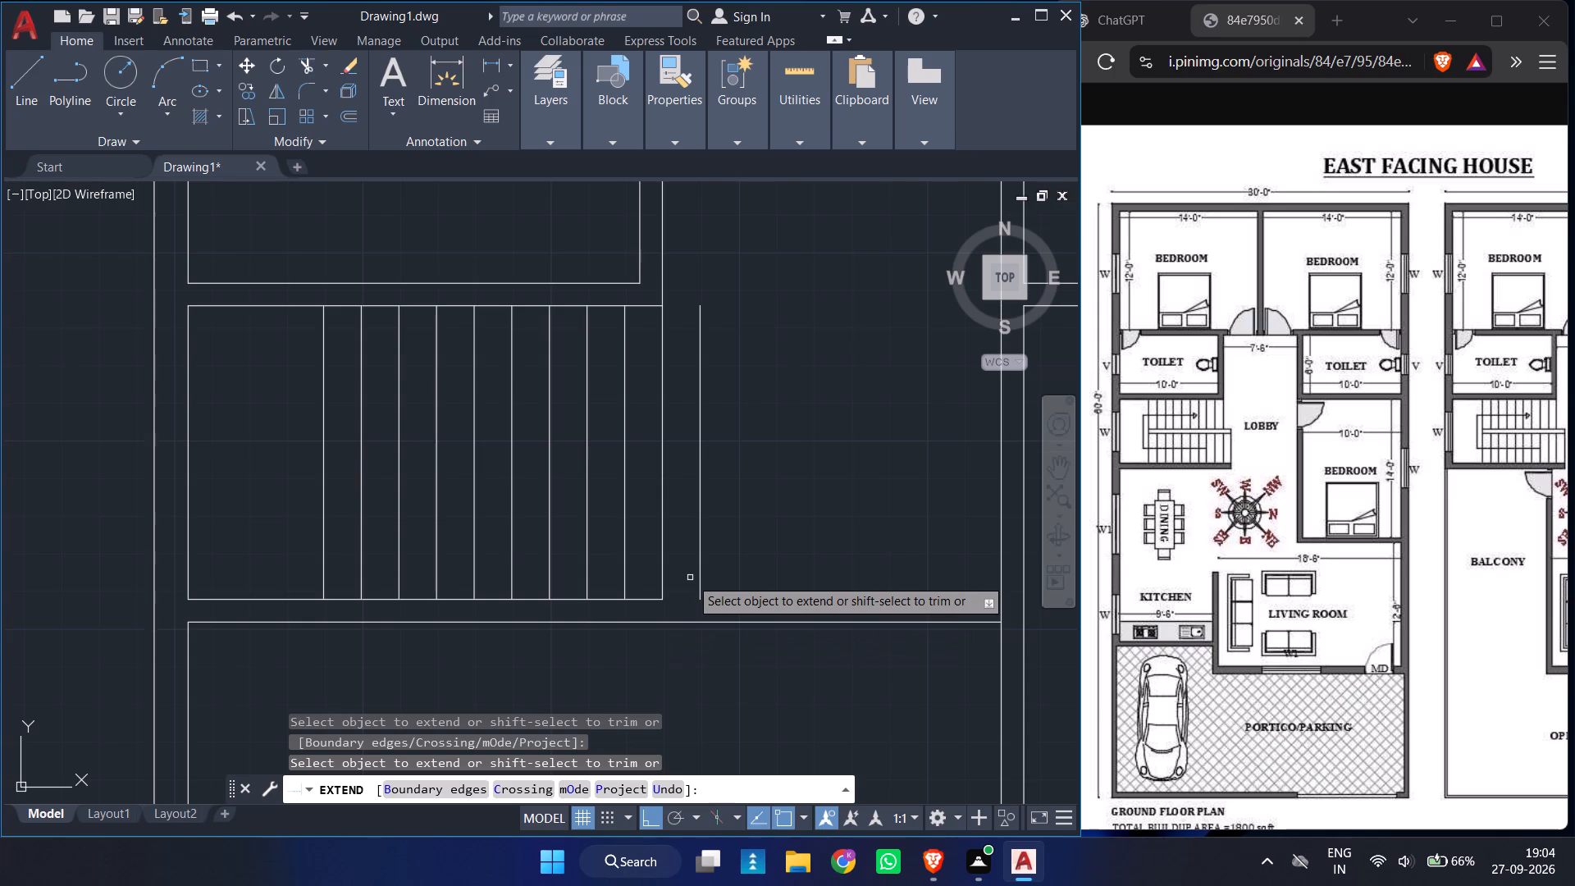
pyautogui.click(698, 577)
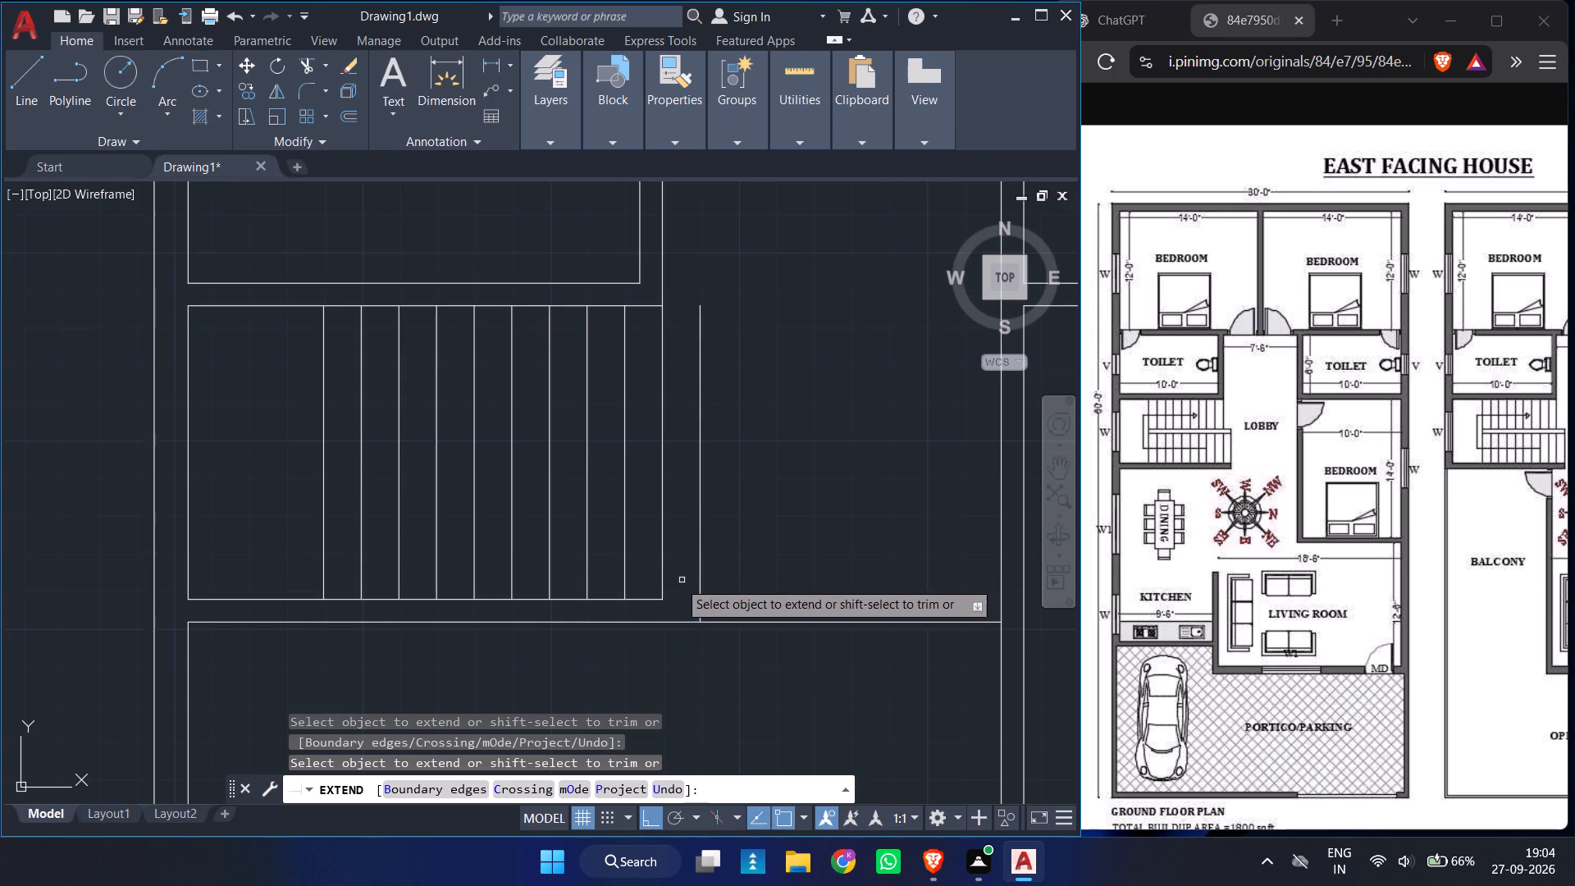
pyautogui.click(646, 601)
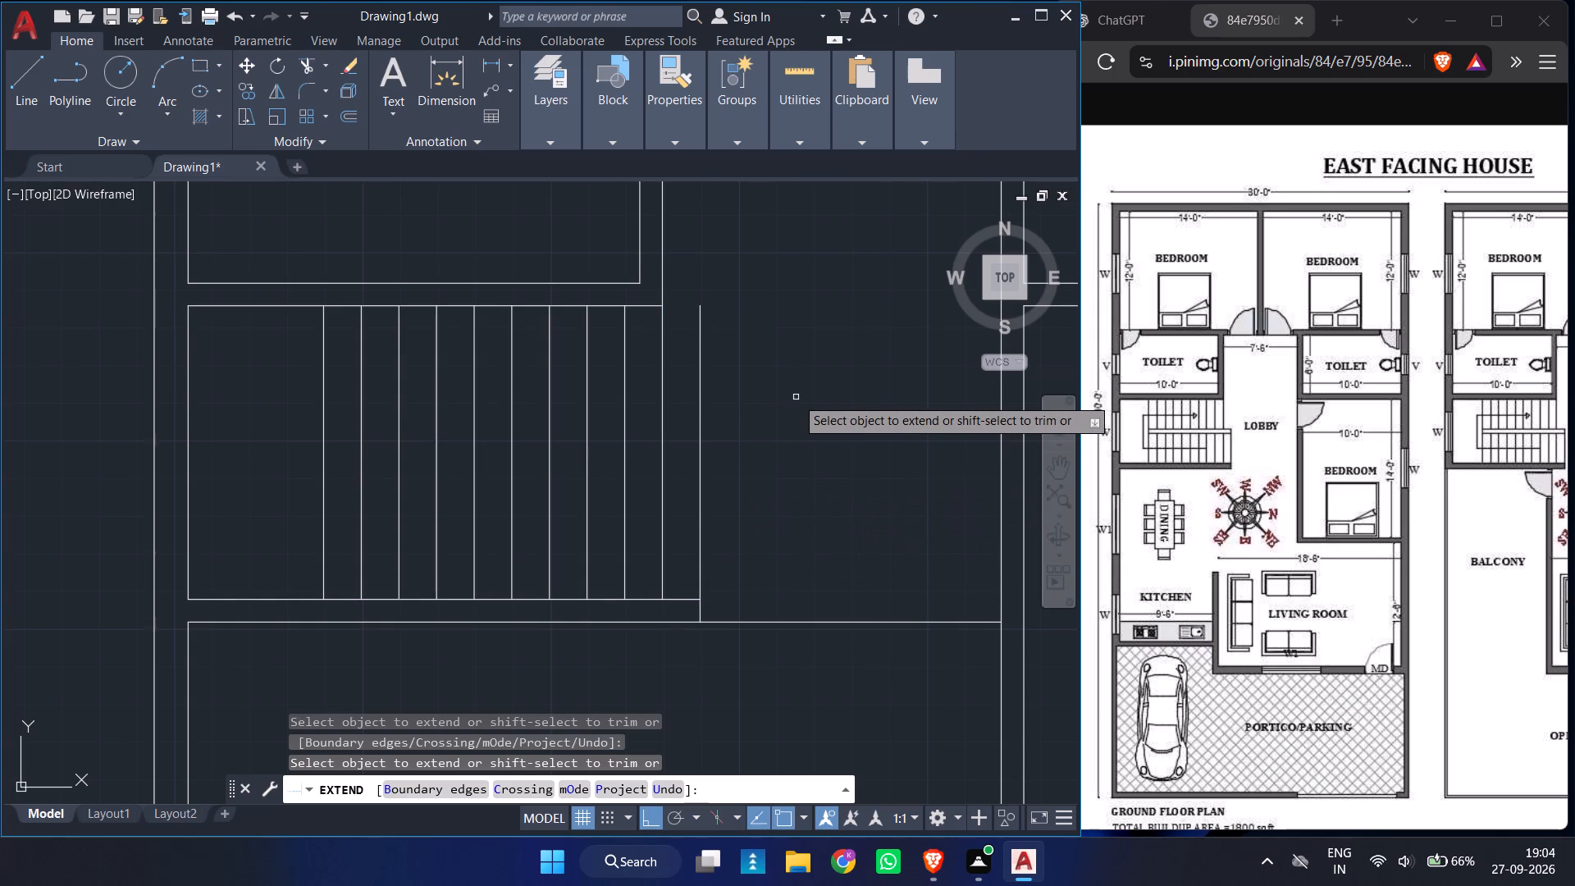
pyautogui.press('Escape')
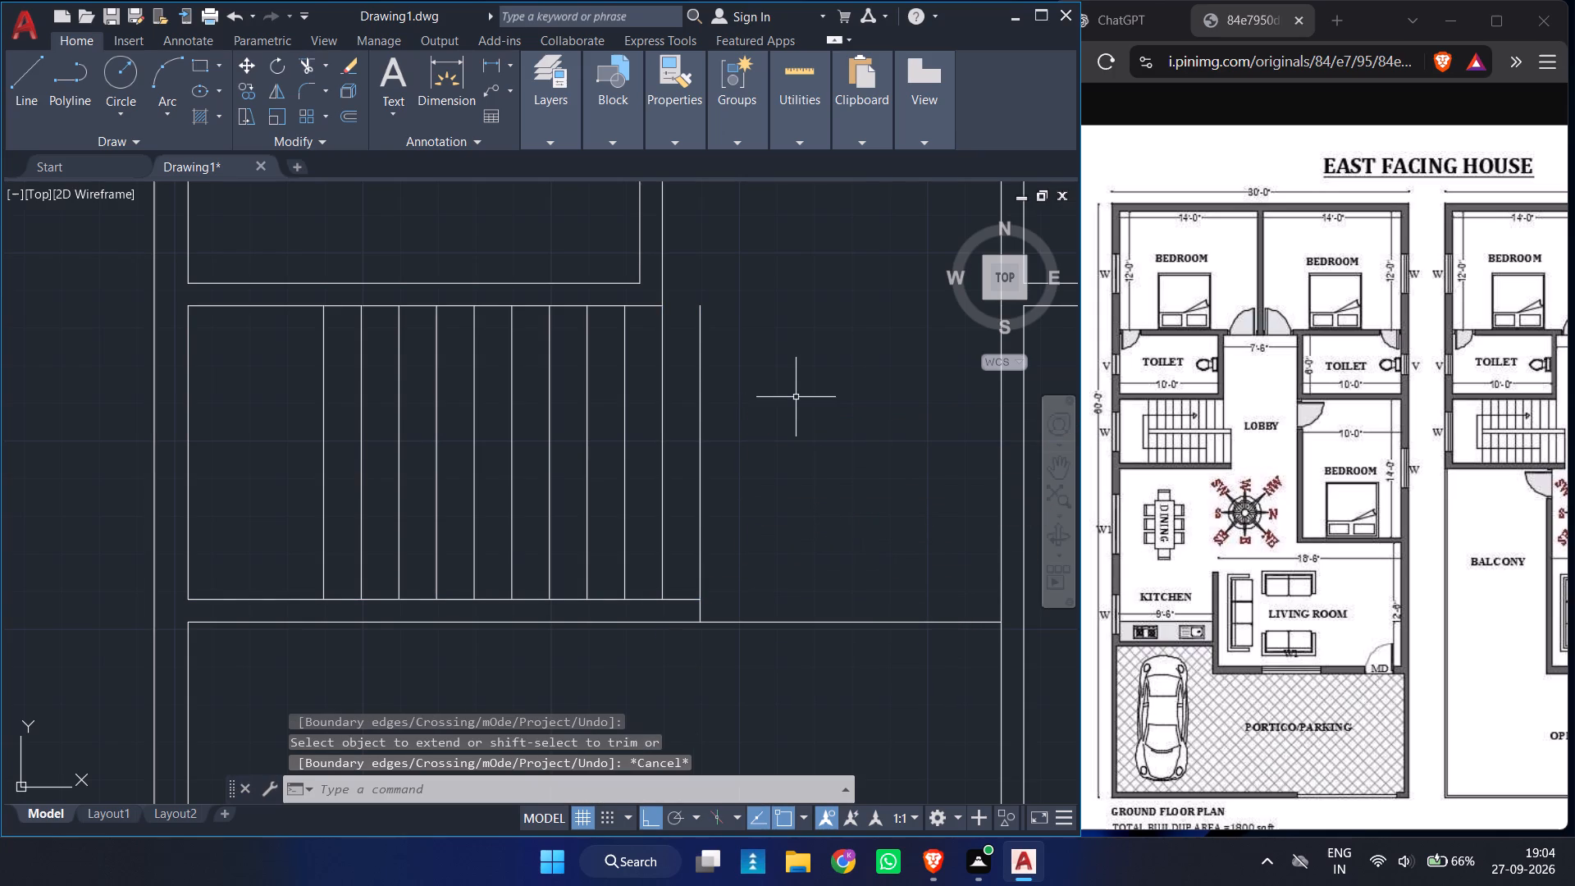
# Draw a horizontal centre line across the staircase from the first tread's midpoint to the last tread line.
pyautogui.press('l')
pyautogui.press('Return')
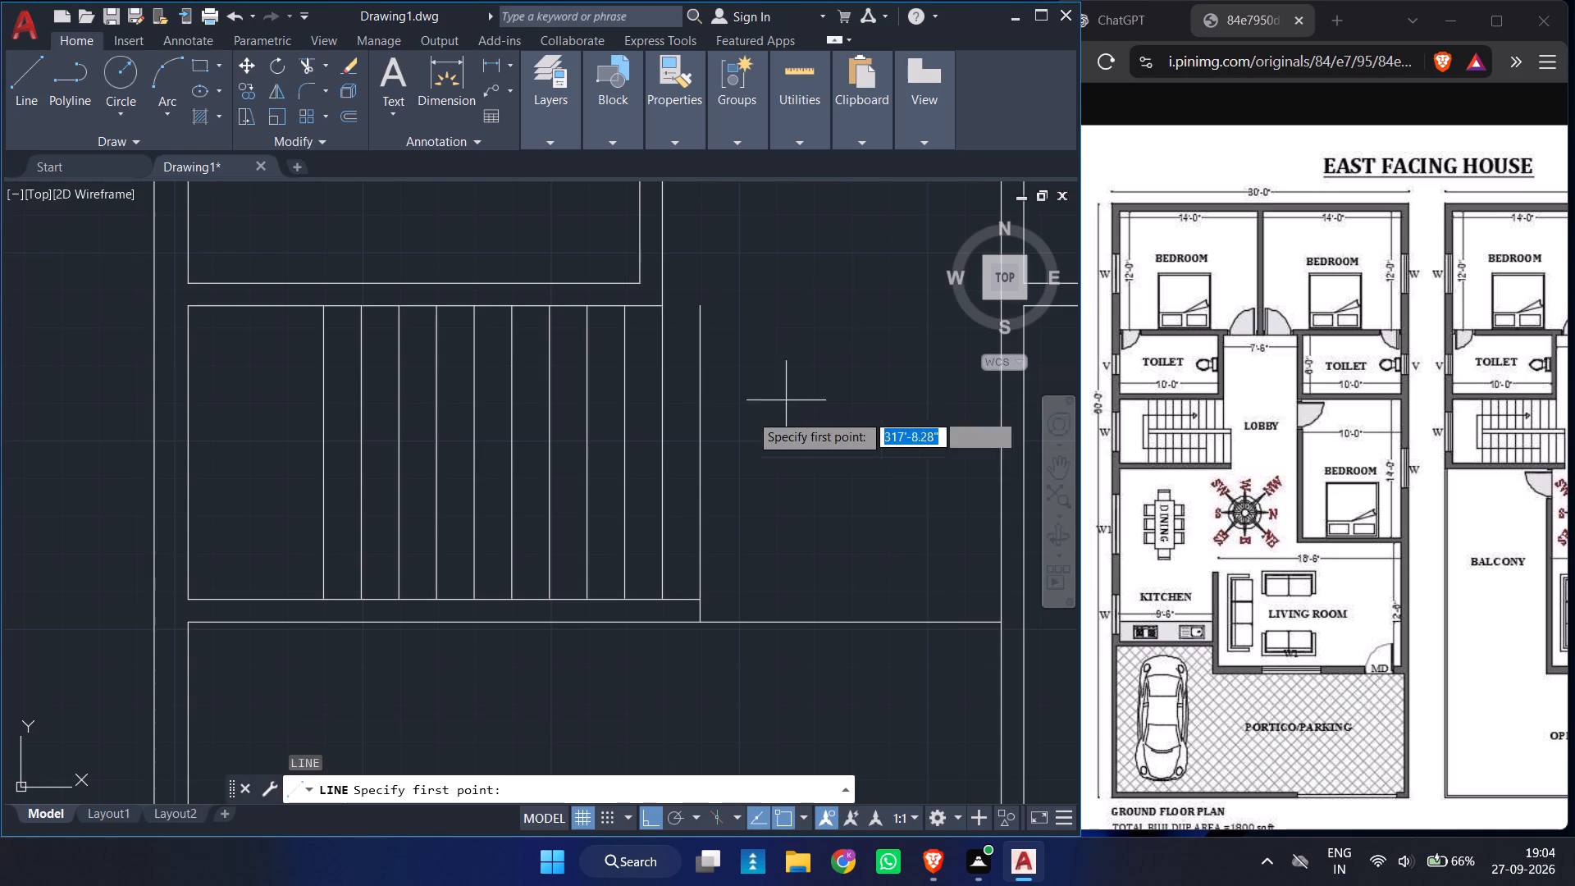
pyautogui.click(323, 450)
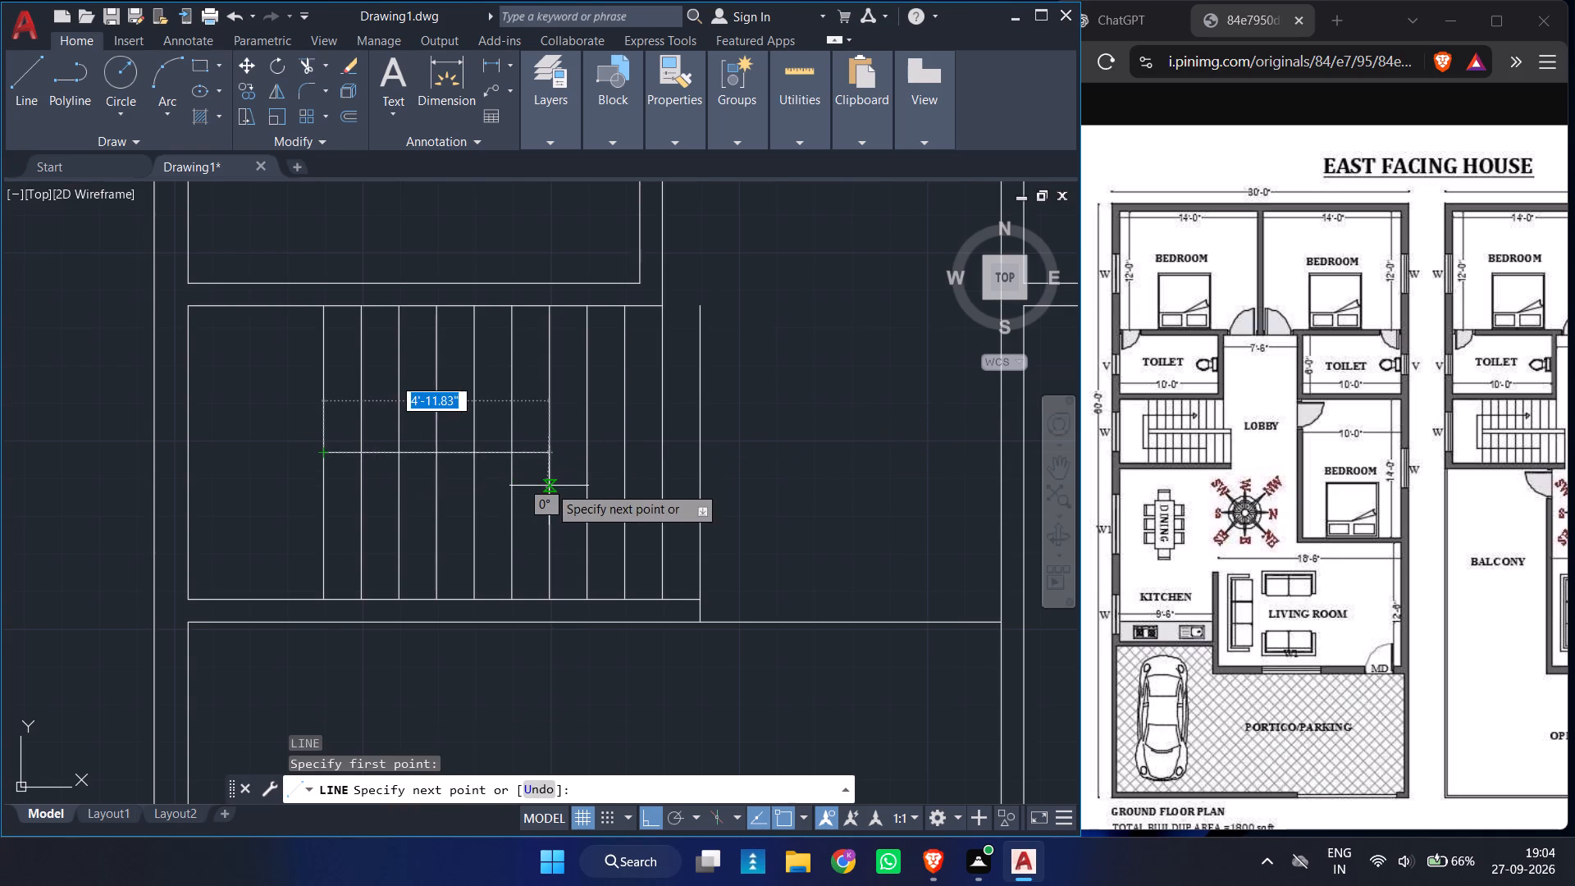
pyautogui.click(701, 454)
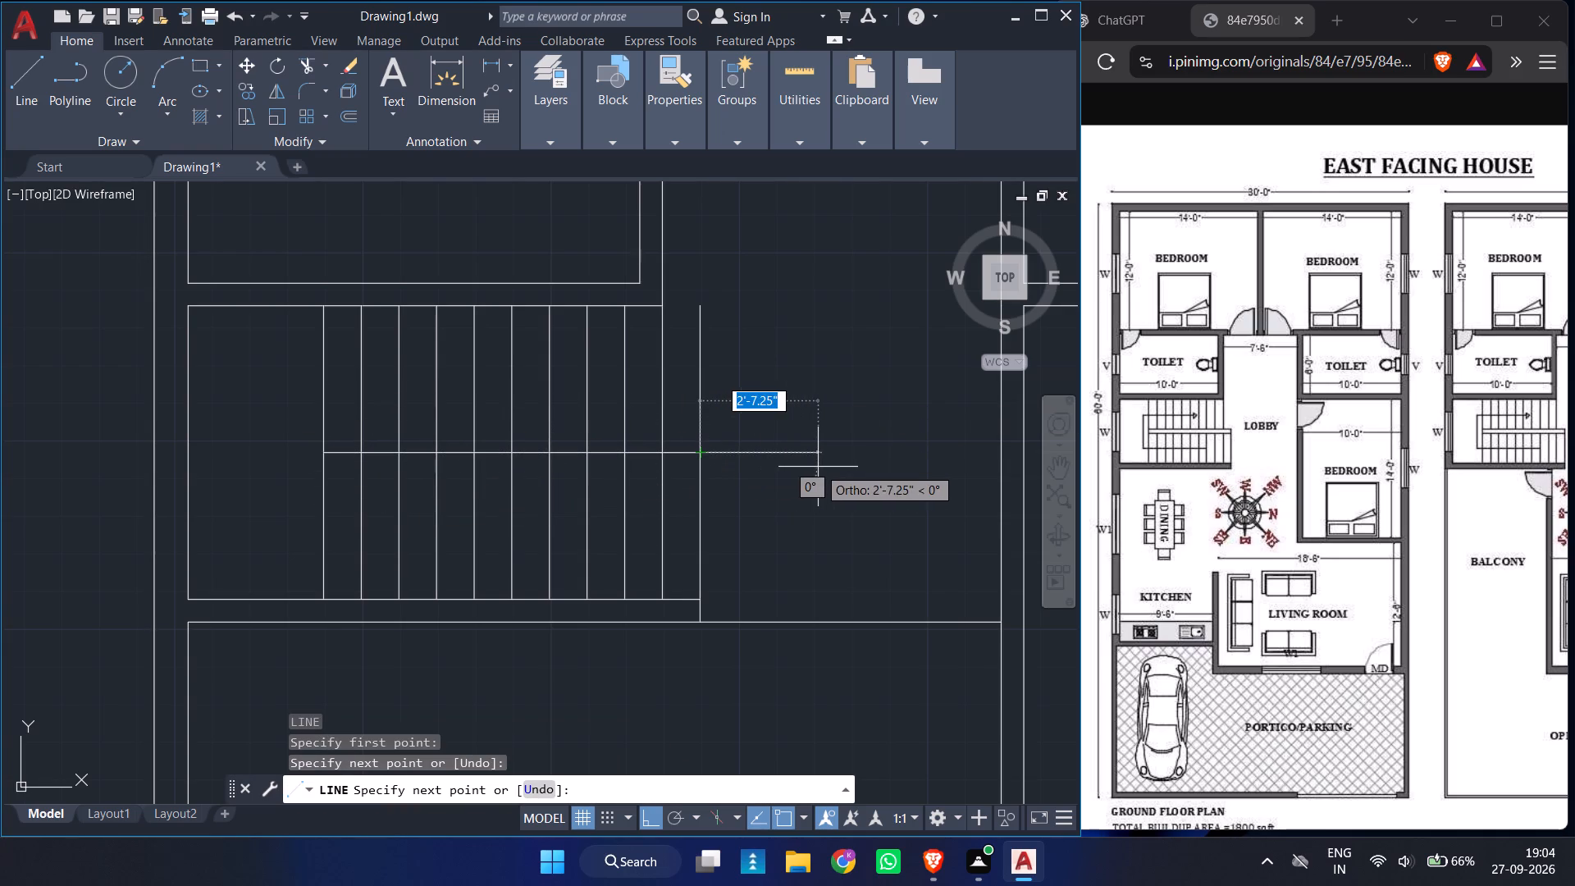
pyautogui.press('Return')
# Offset the staircase's horizontal centre line 3" to both sides, once below and once above.
pyautogui.press('o')
pyautogui.press('Return')
pyautogui.press('3')
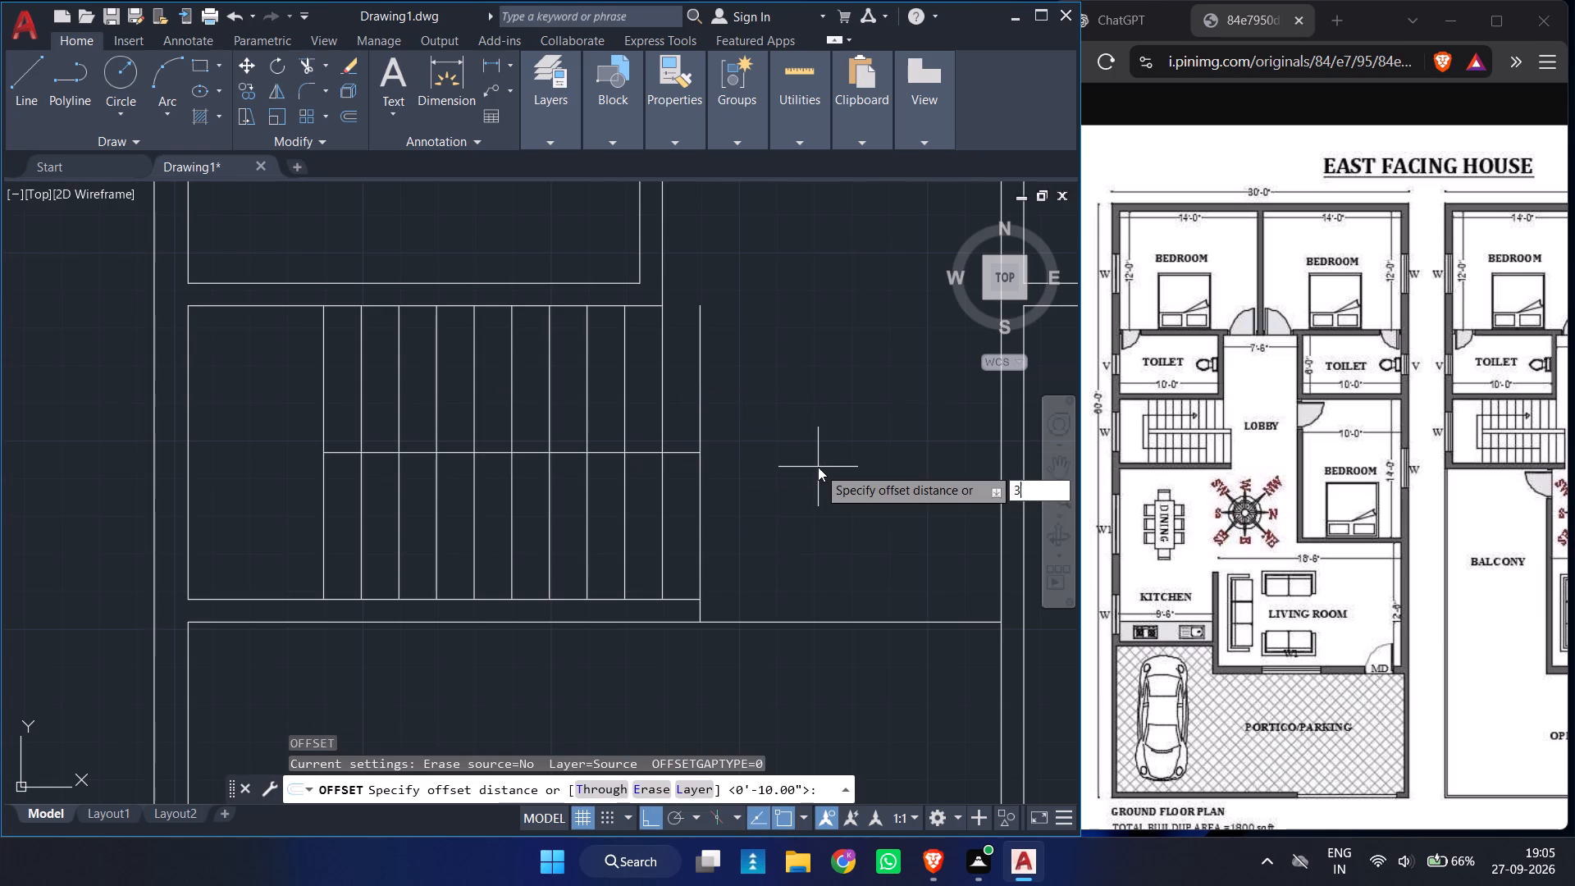
pyautogui.press('Return')
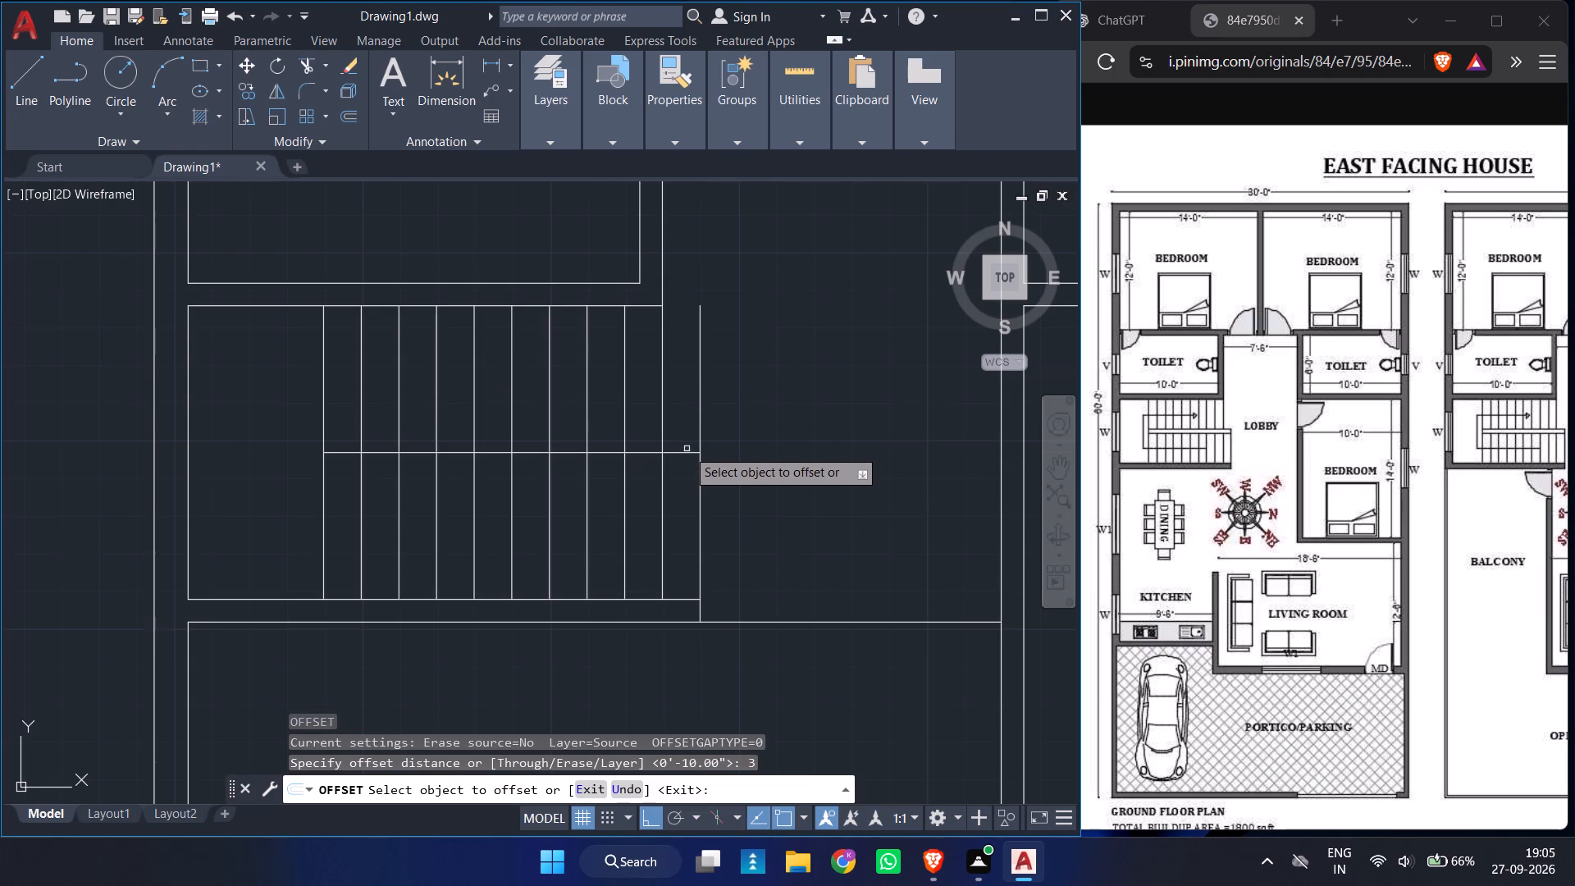
pyautogui.click(691, 452)
pyautogui.click(692, 507)
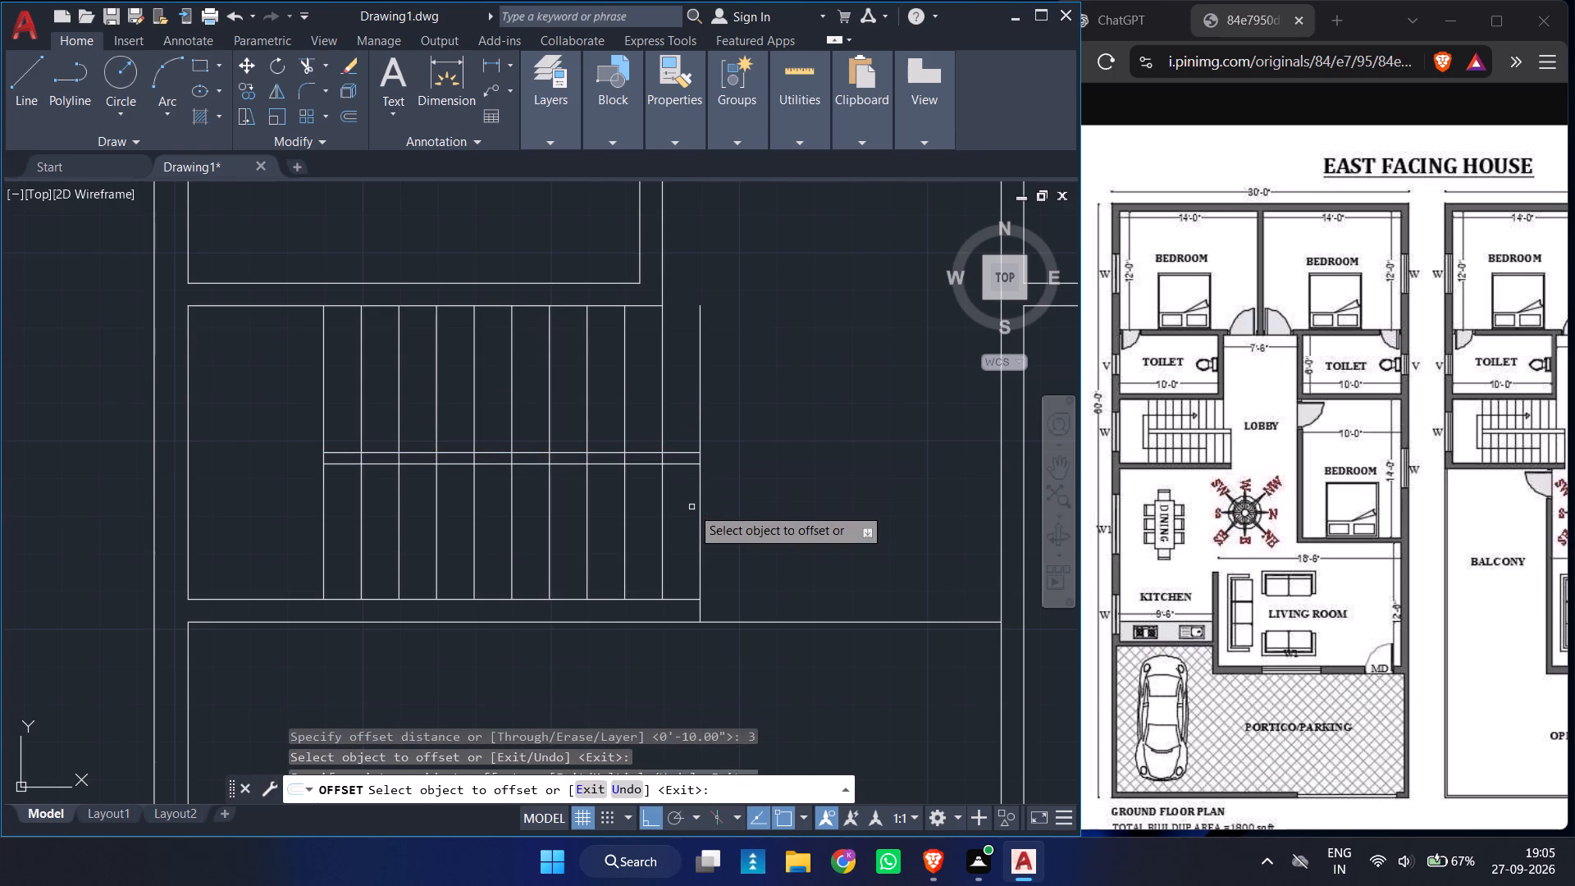
pyautogui.click(696, 454)
pyautogui.click(688, 368)
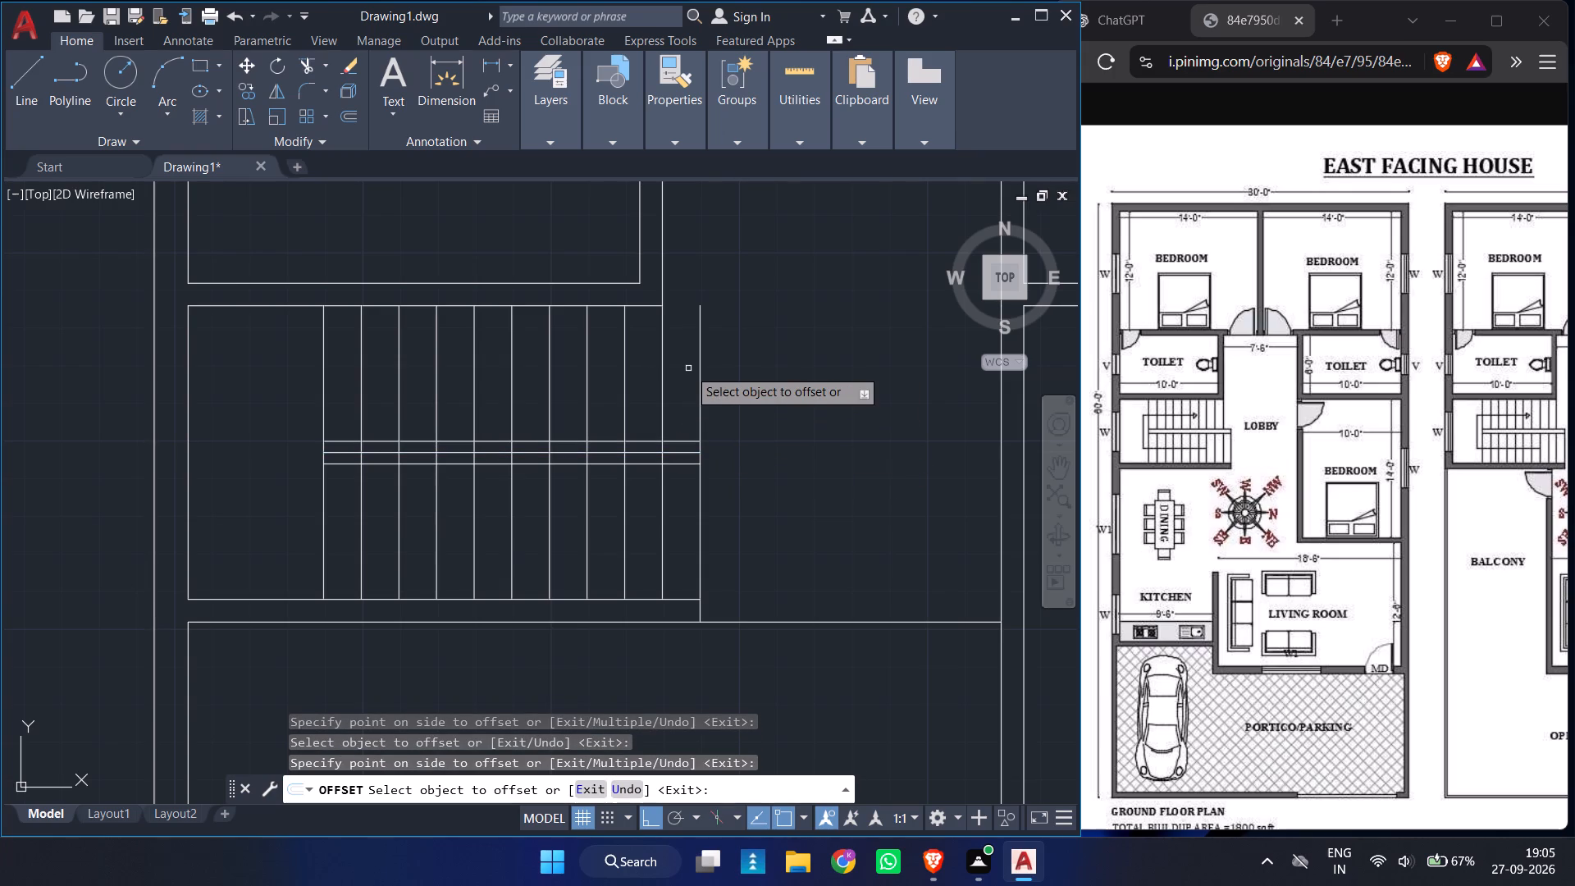
pyautogui.press('Escape')
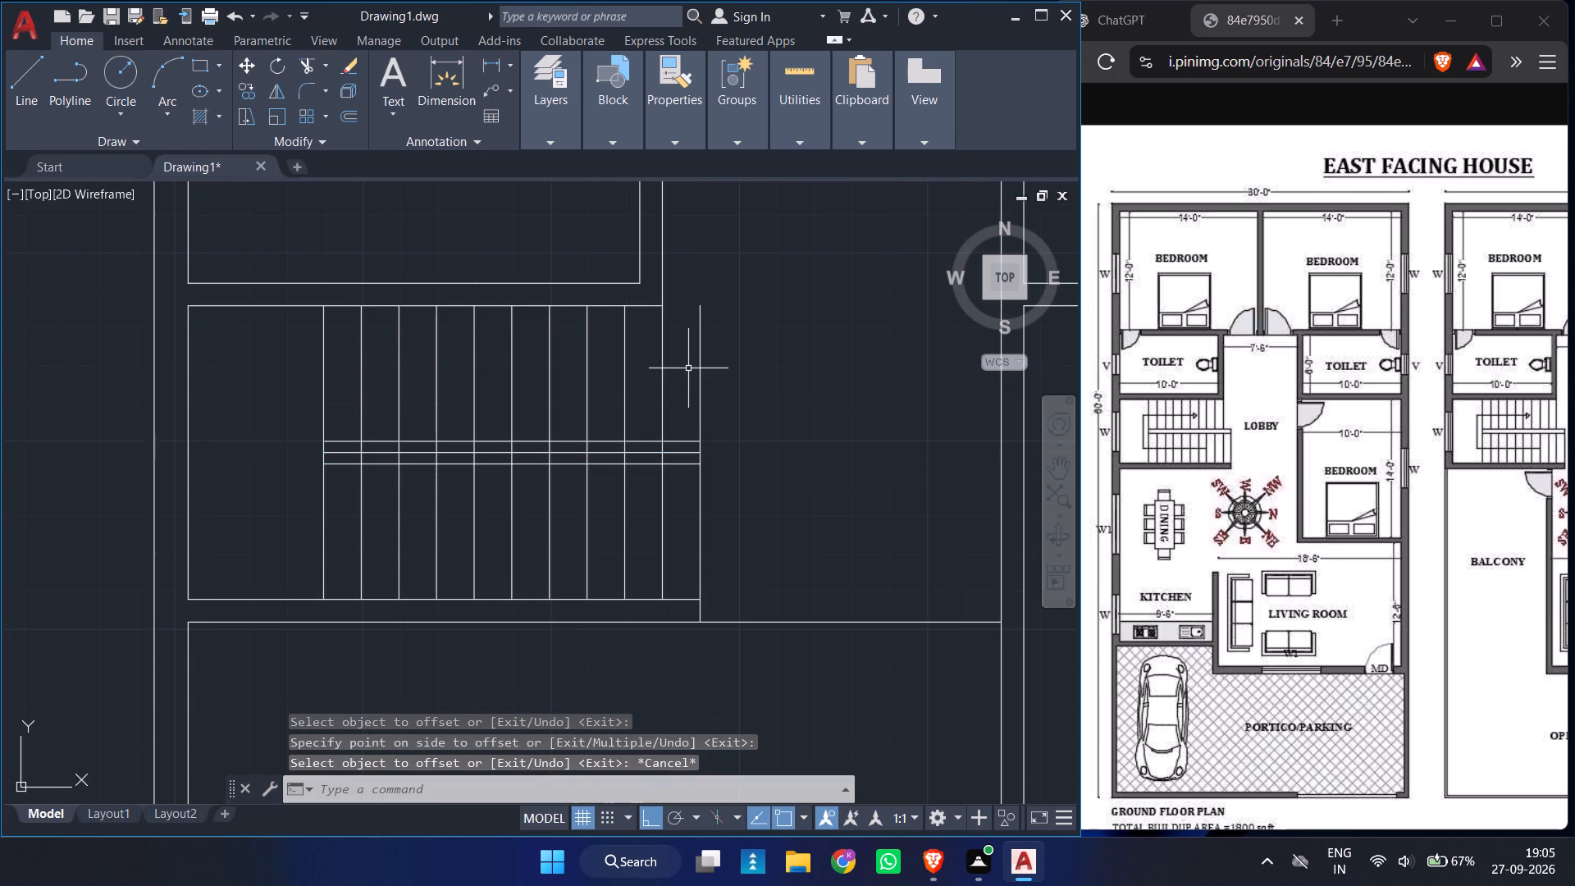
# Trim the last tread line above the upper of the two 3" offset lines across the staircase.
pyautogui.write('TR')
pyautogui.press('space')
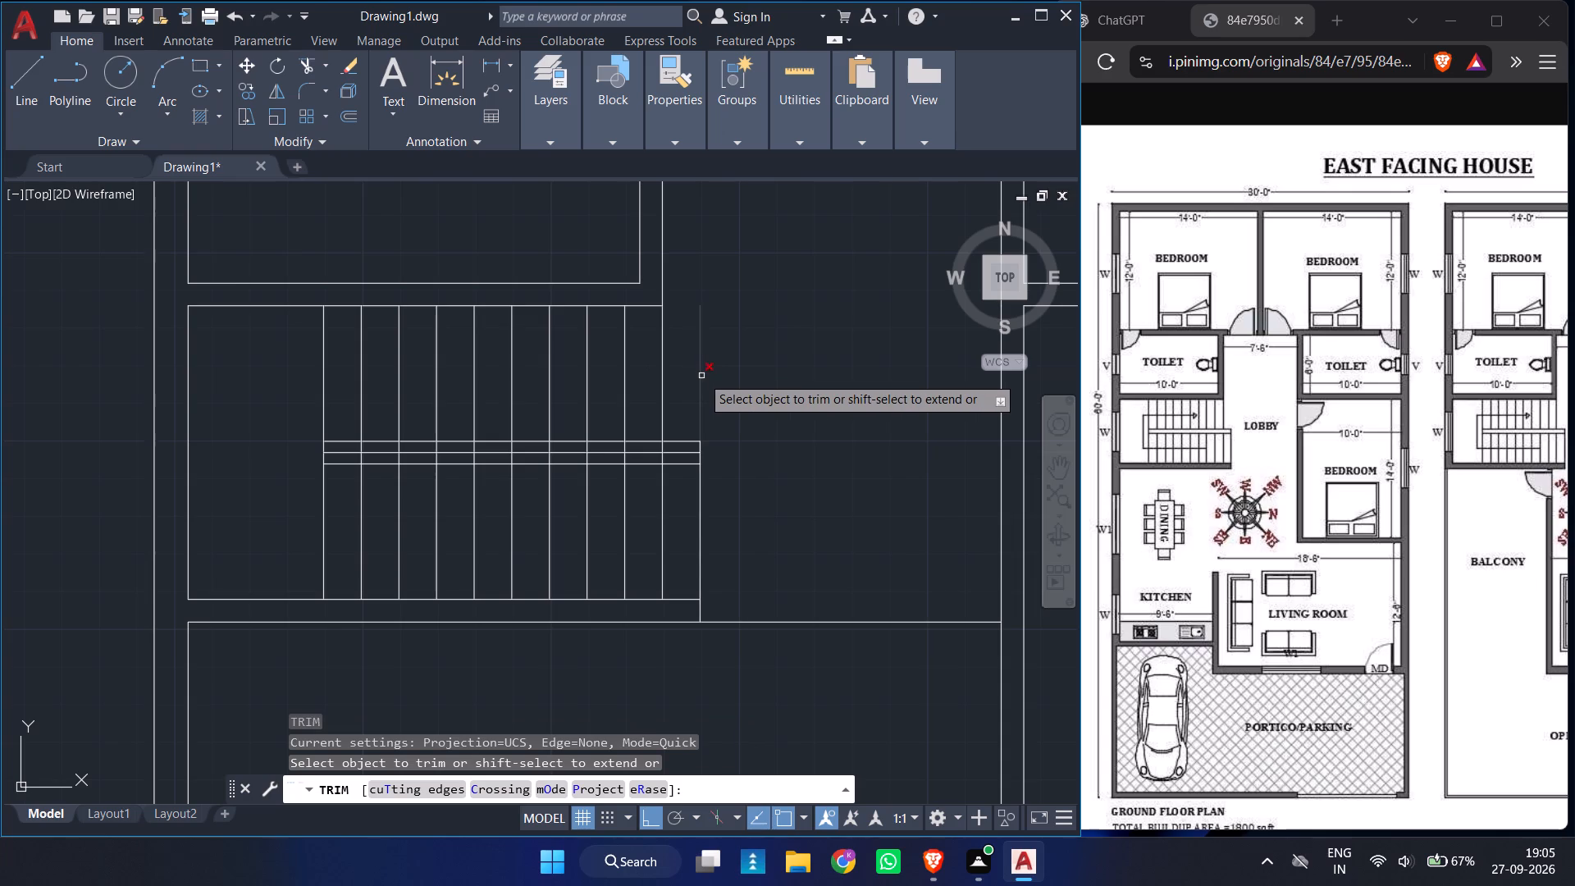
pyautogui.click(701, 376)
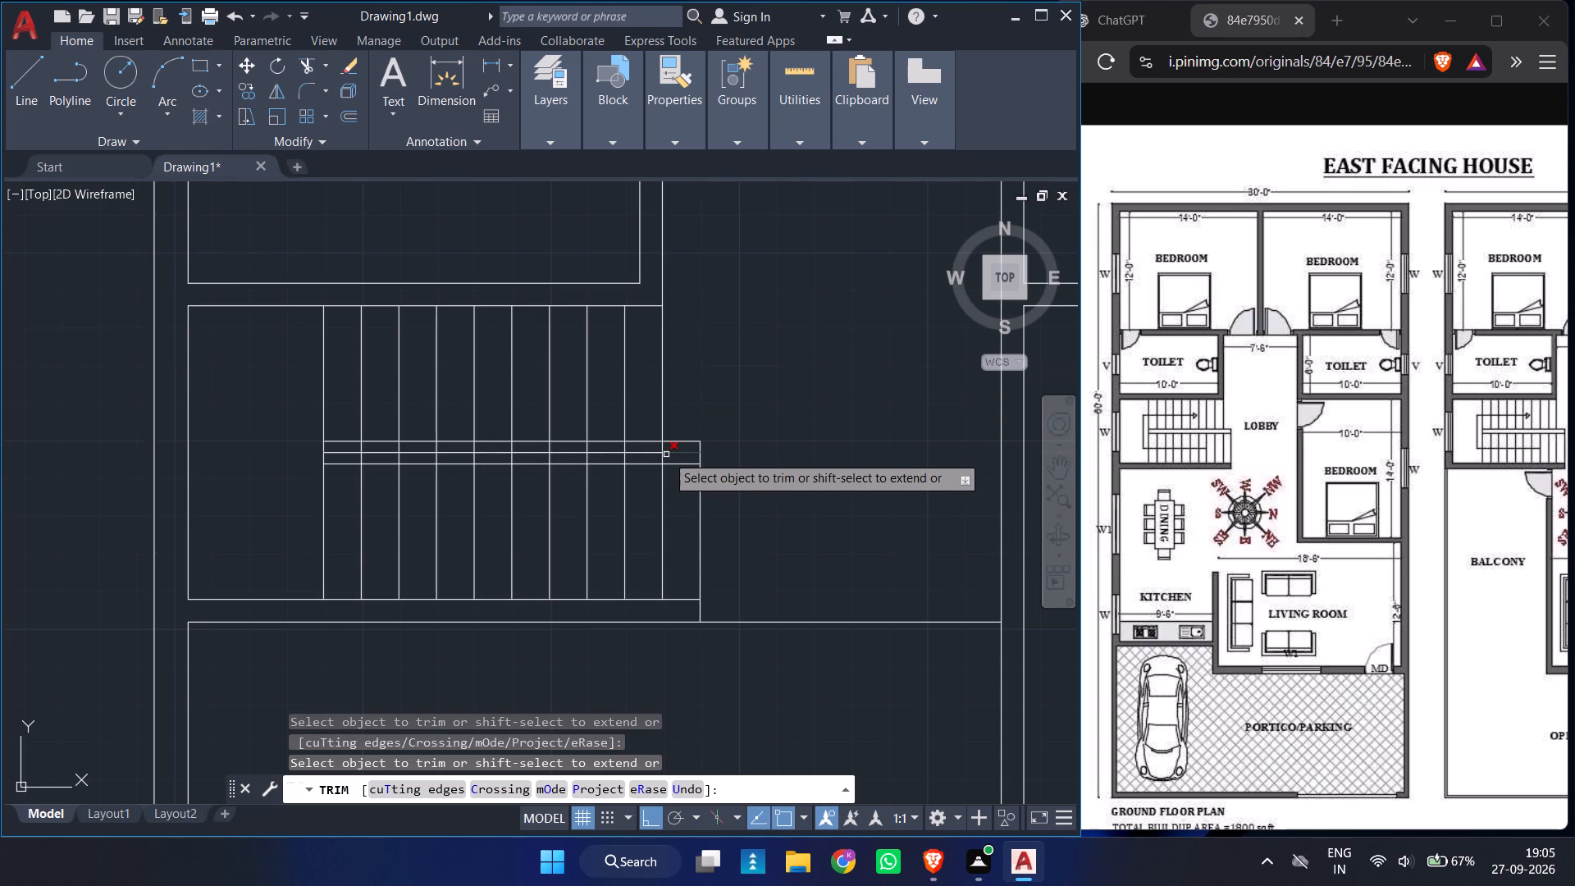
# Trim away the staircase's horizontal centre line piece by piece along its full length, keeping the two offset lines.
pyautogui.click(666, 454)
pyautogui.click(662, 455)
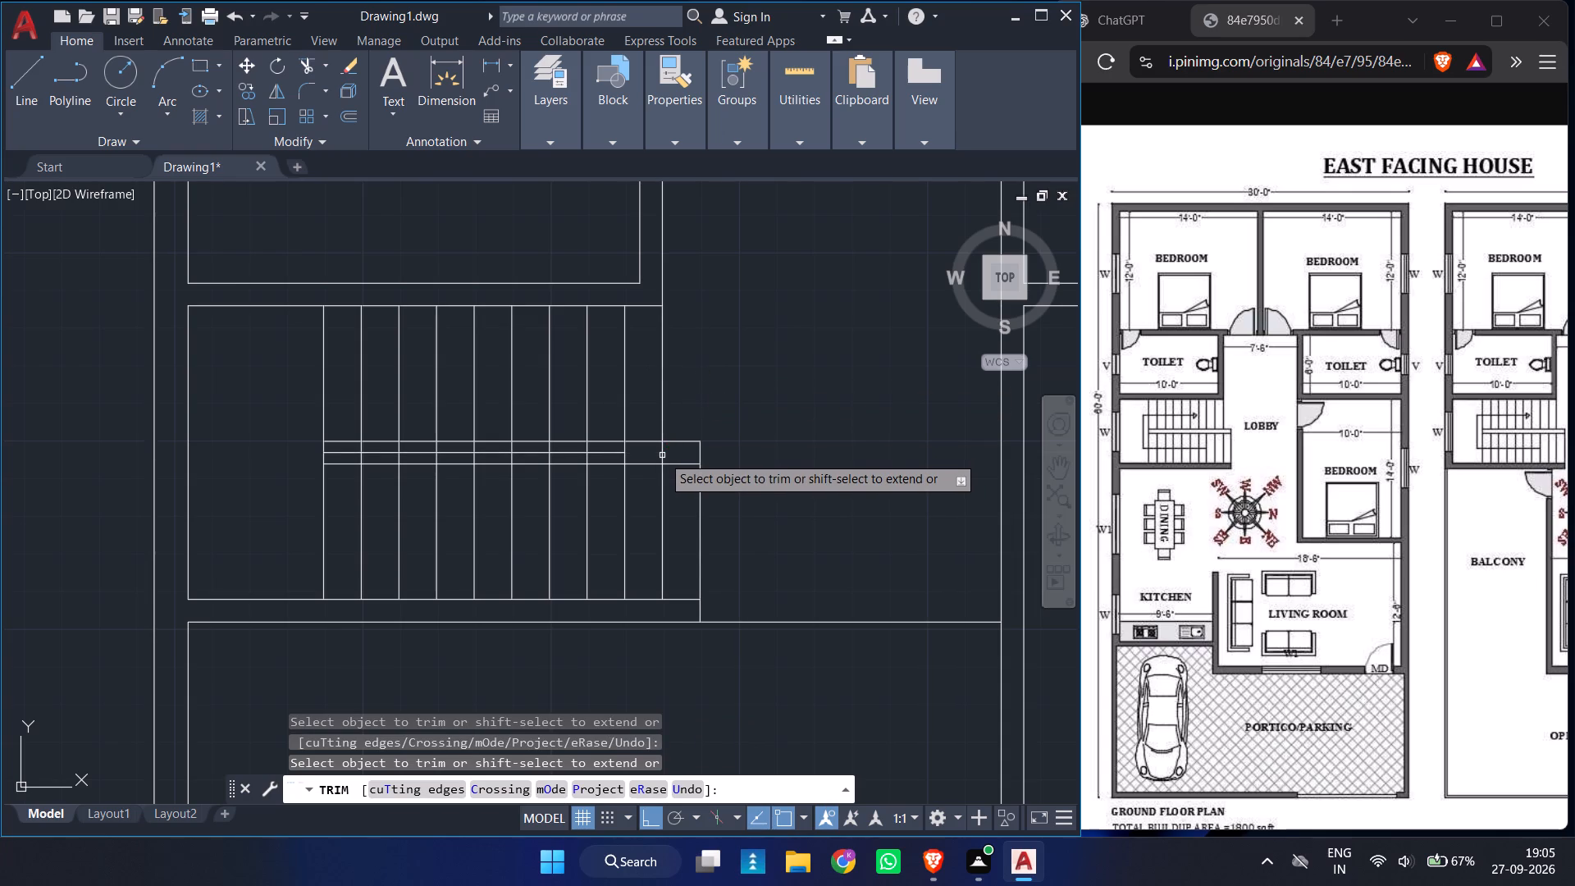
pyautogui.click(614, 450)
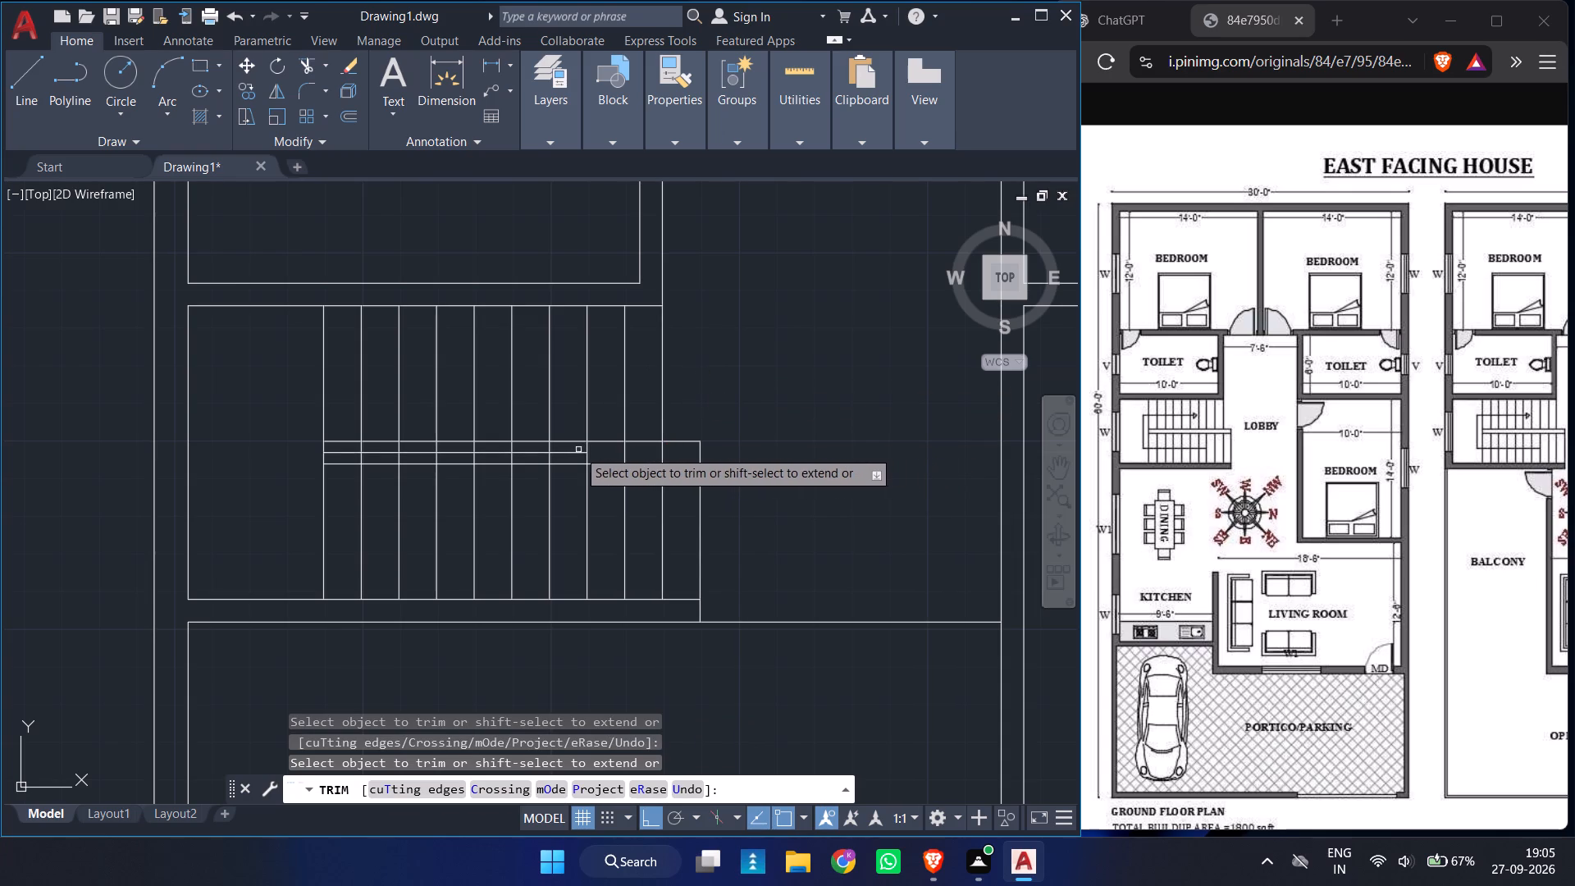
pyautogui.click(568, 450)
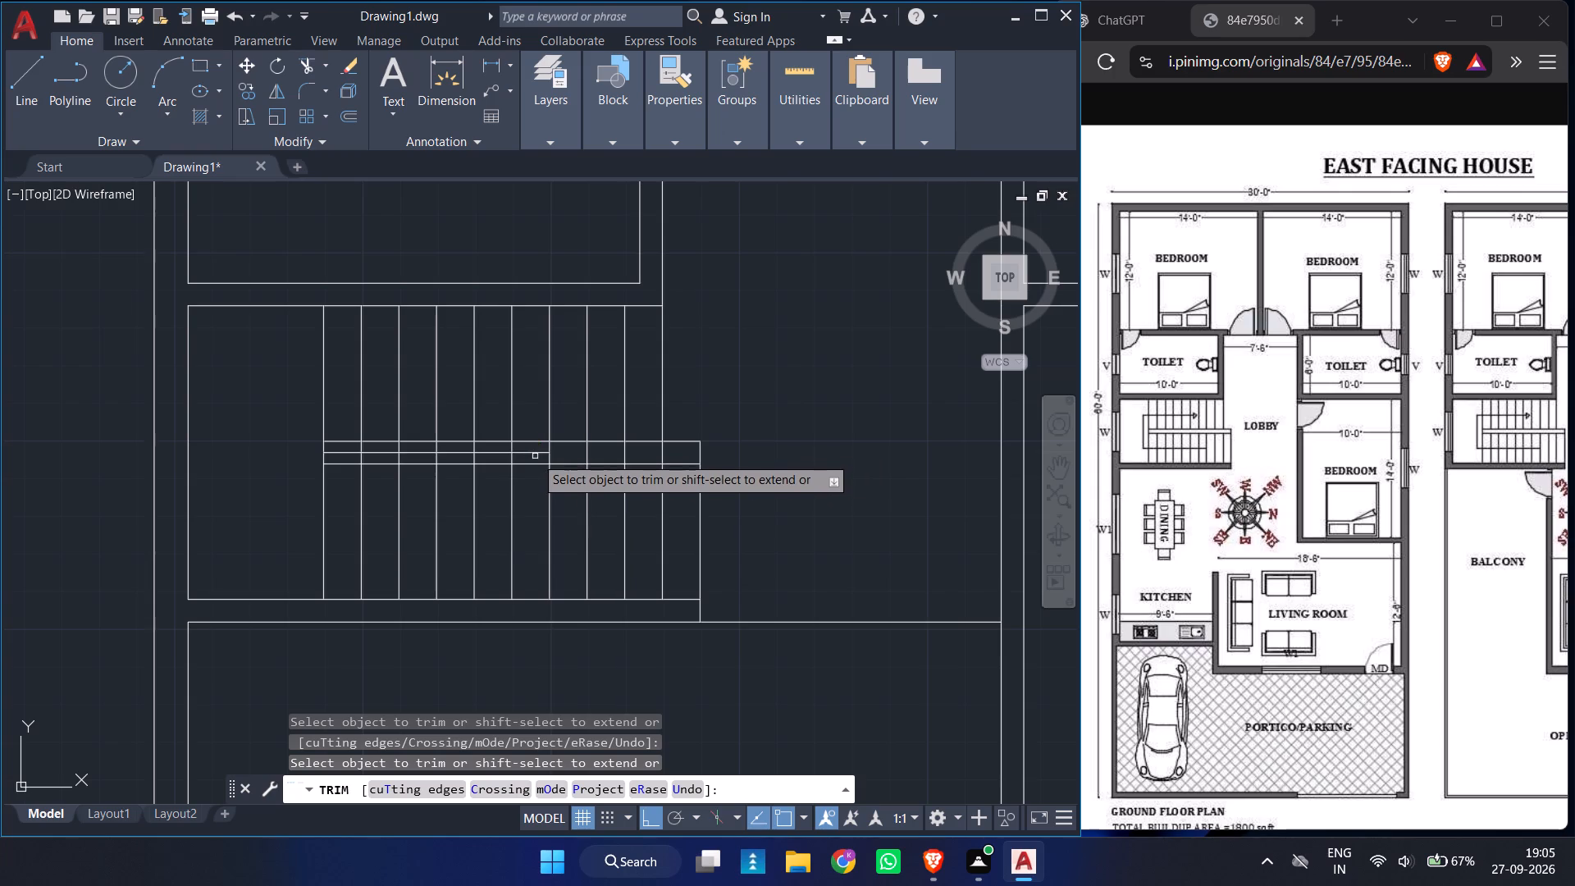
pyautogui.click(534, 452)
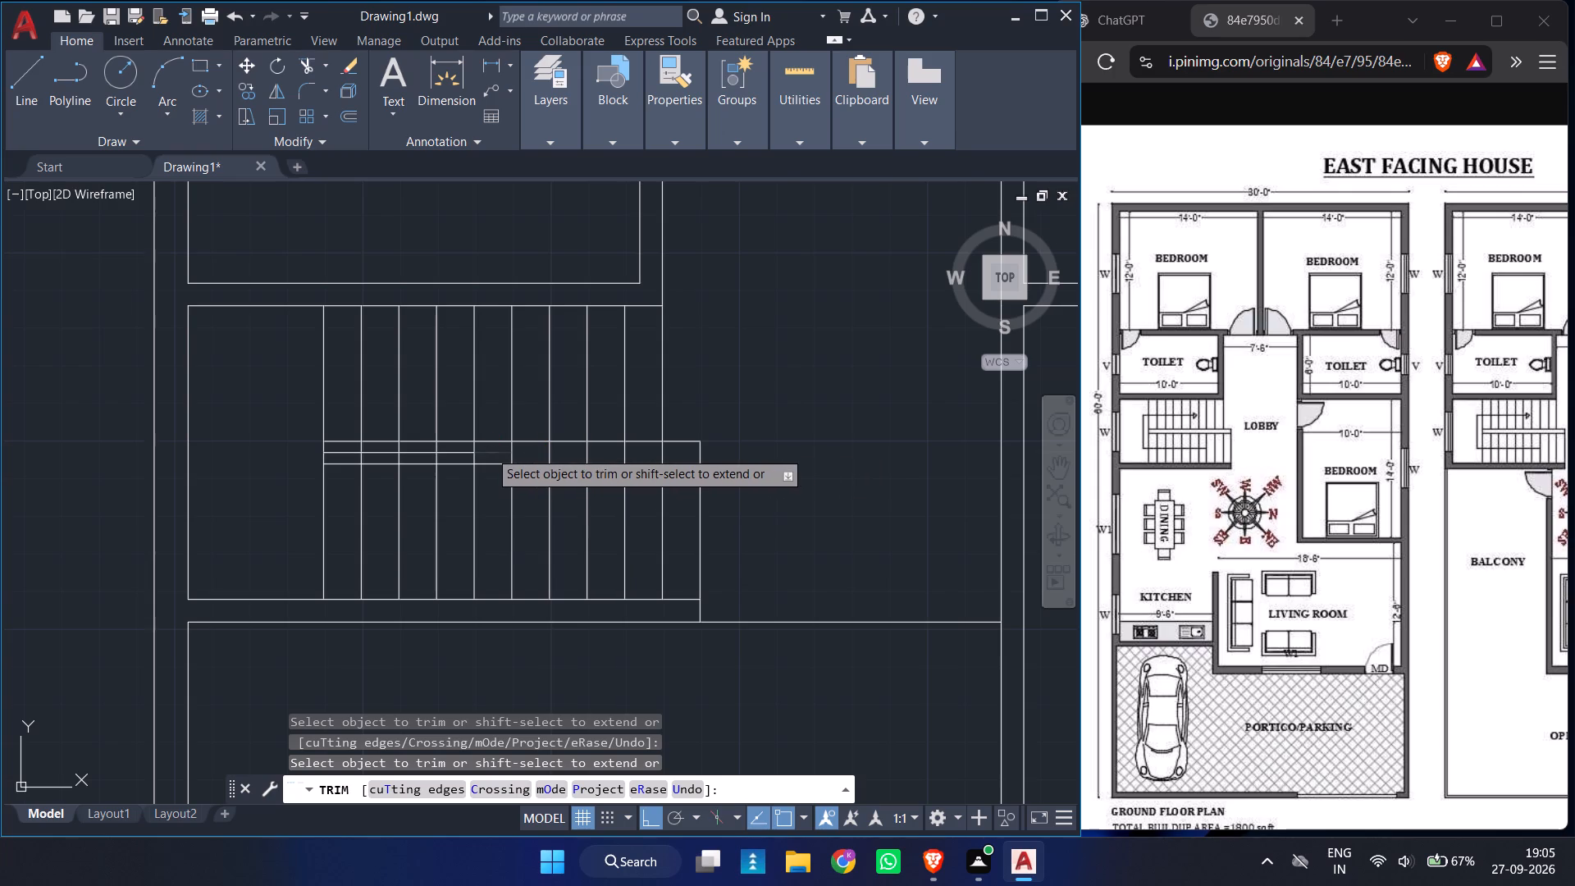
pyautogui.click(489, 450)
pyautogui.click(455, 451)
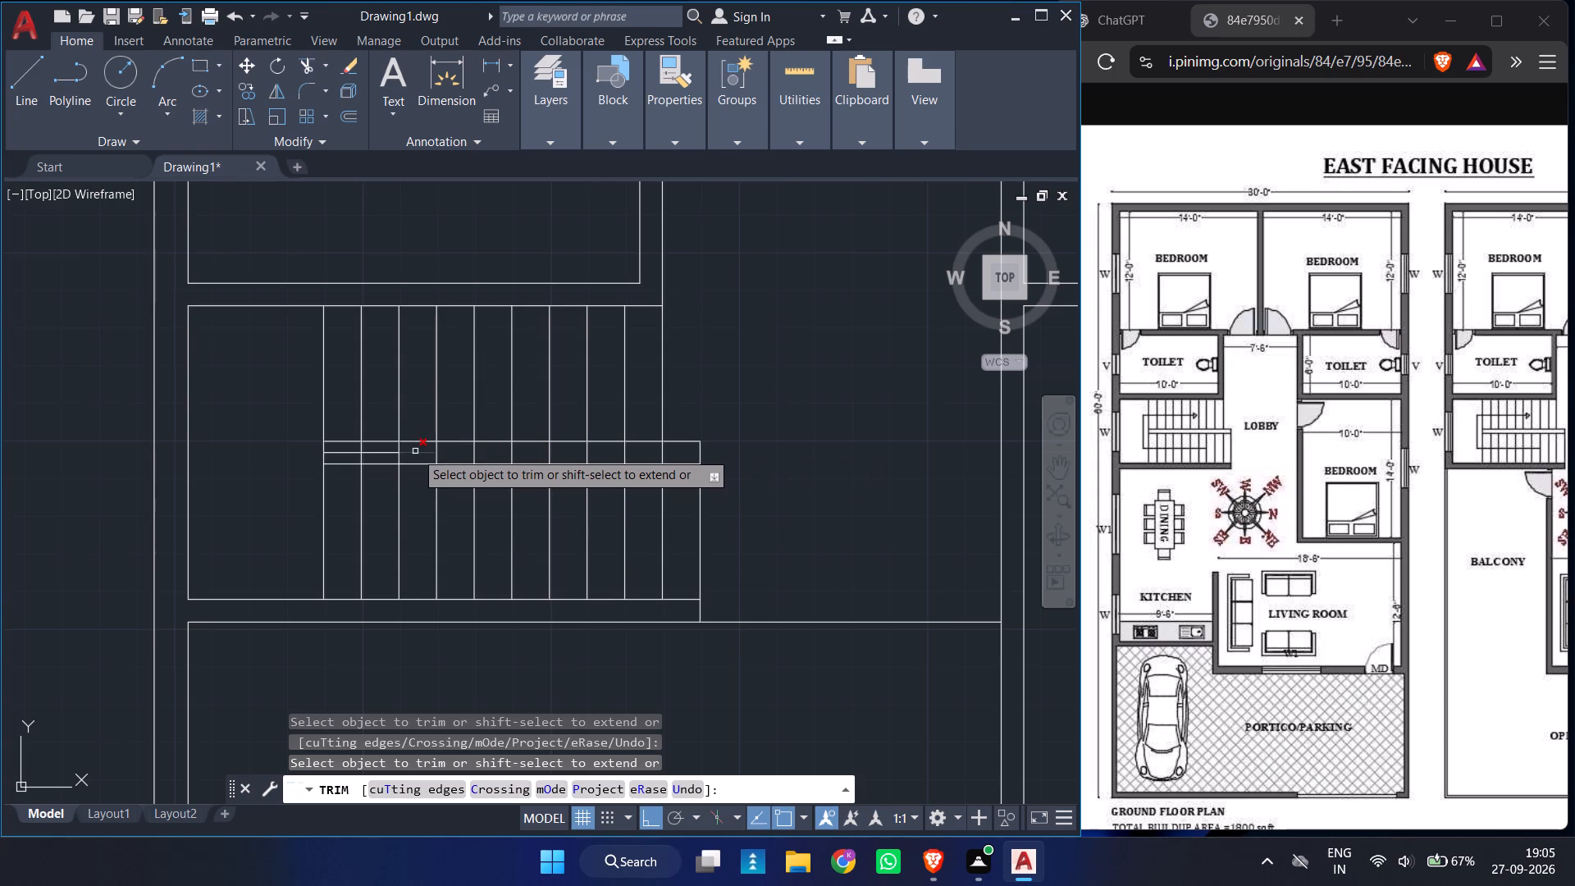
pyautogui.click(415, 451)
pyautogui.click(383, 451)
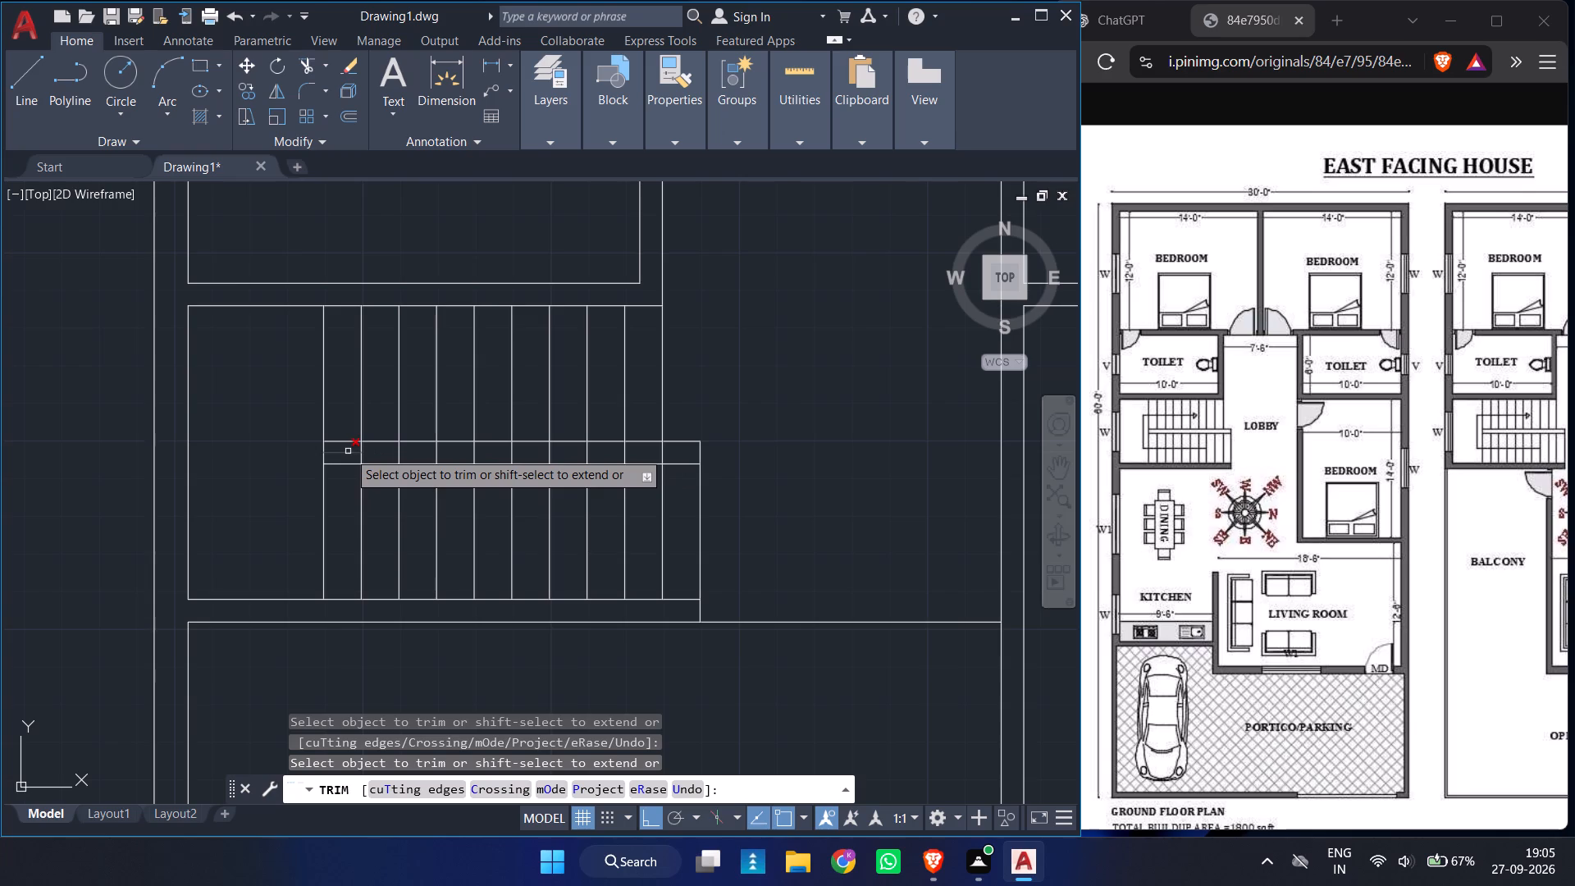
pyautogui.click(348, 451)
# Trim the intermediate tread lines where they cross the central strip between the two horizontal offset lines.
pyautogui.click(363, 454)
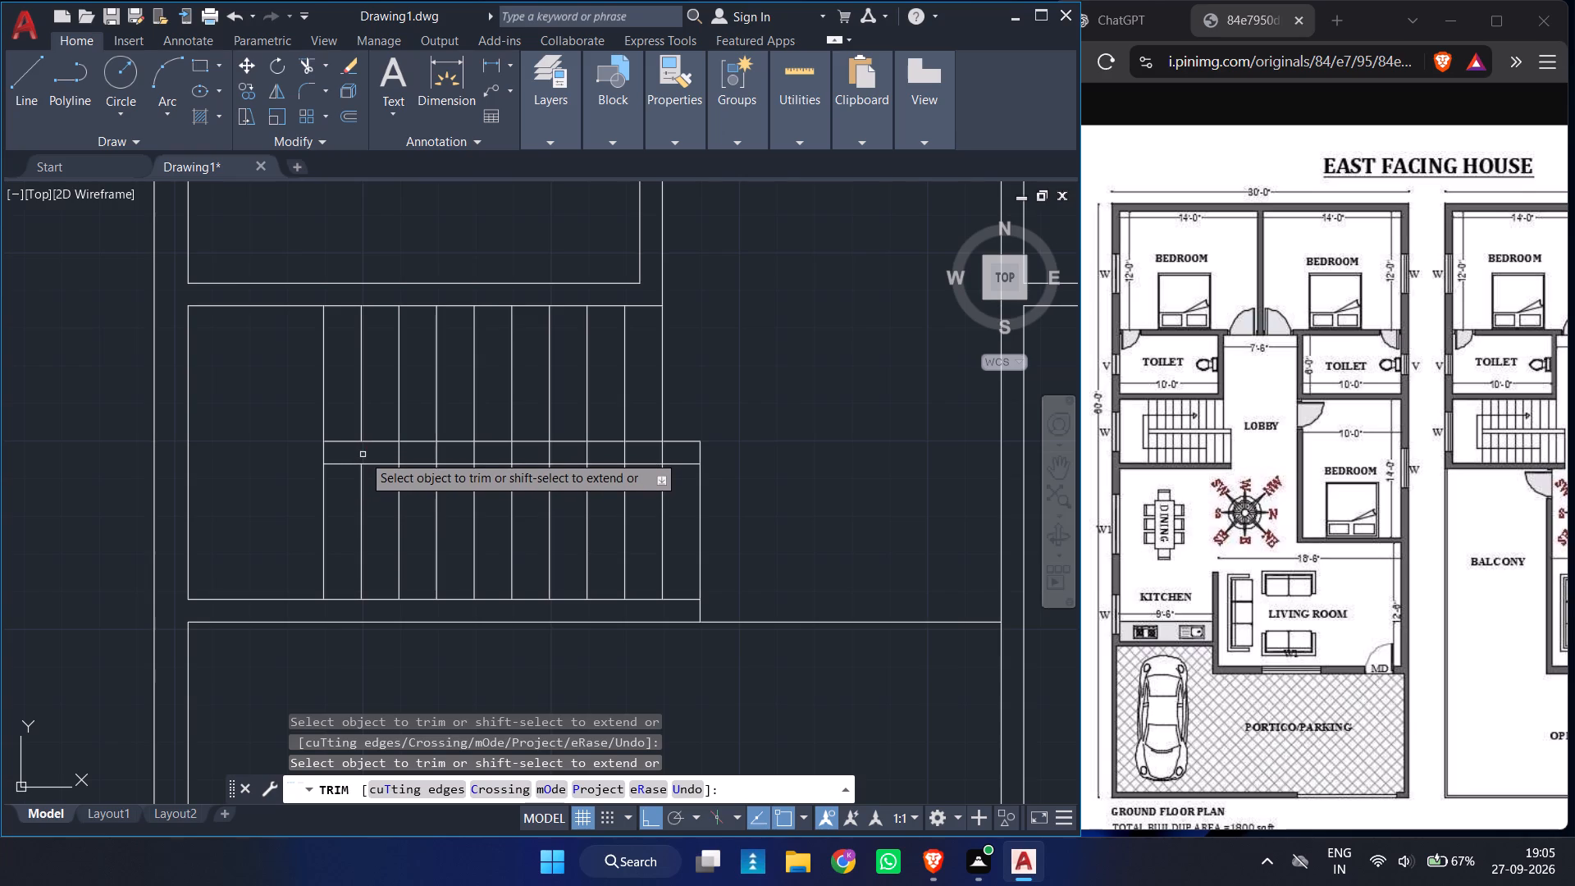
pyautogui.click(399, 459)
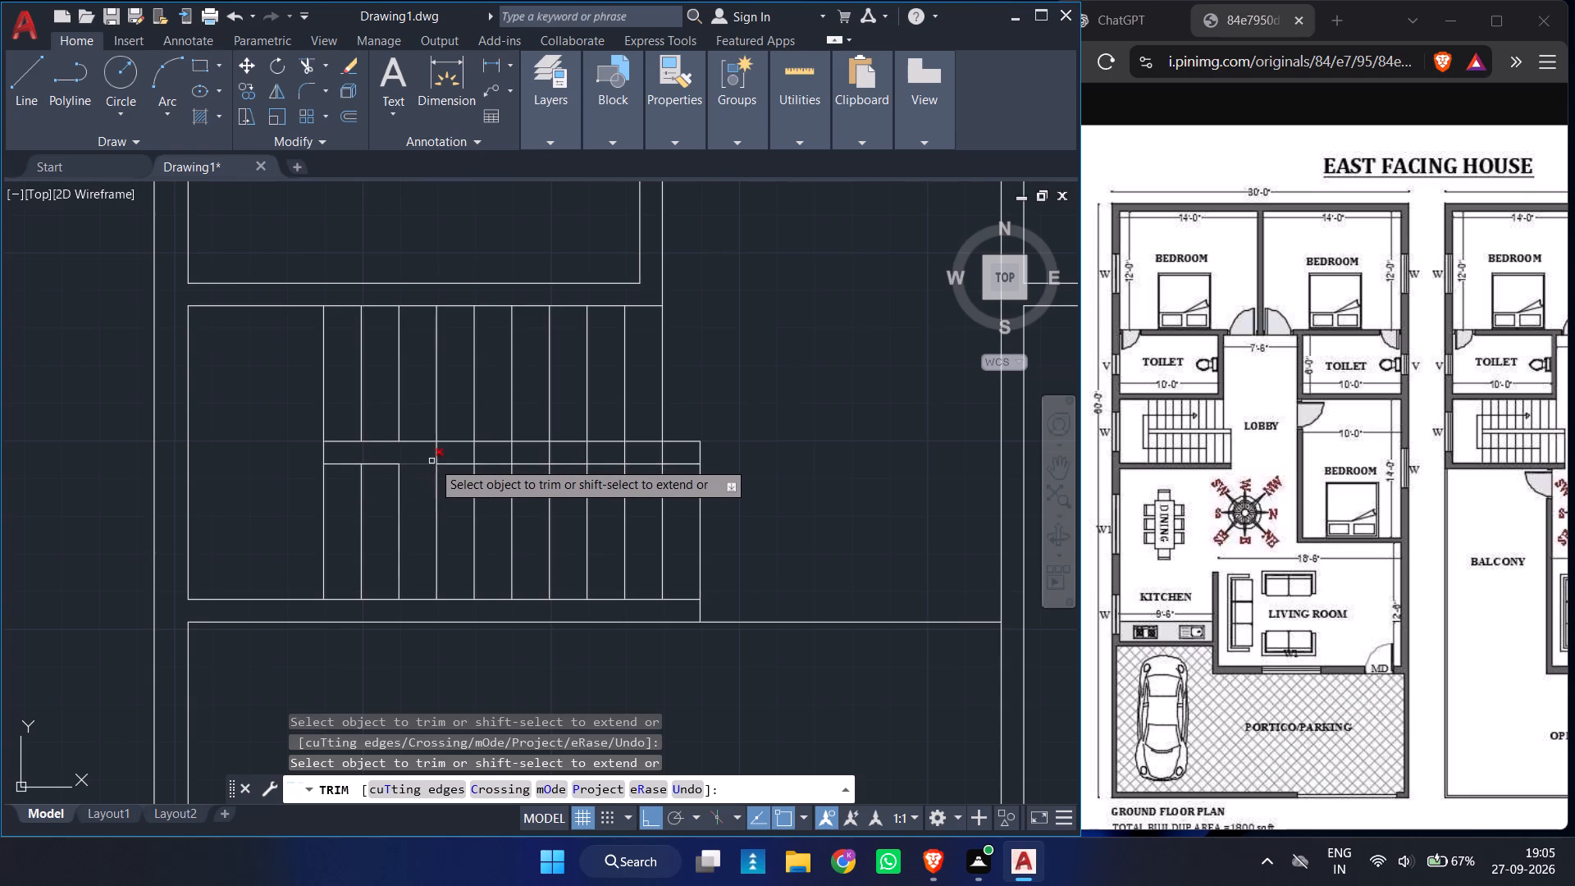
pyautogui.moveTo(436, 460); pyautogui.dragTo(490, 458)
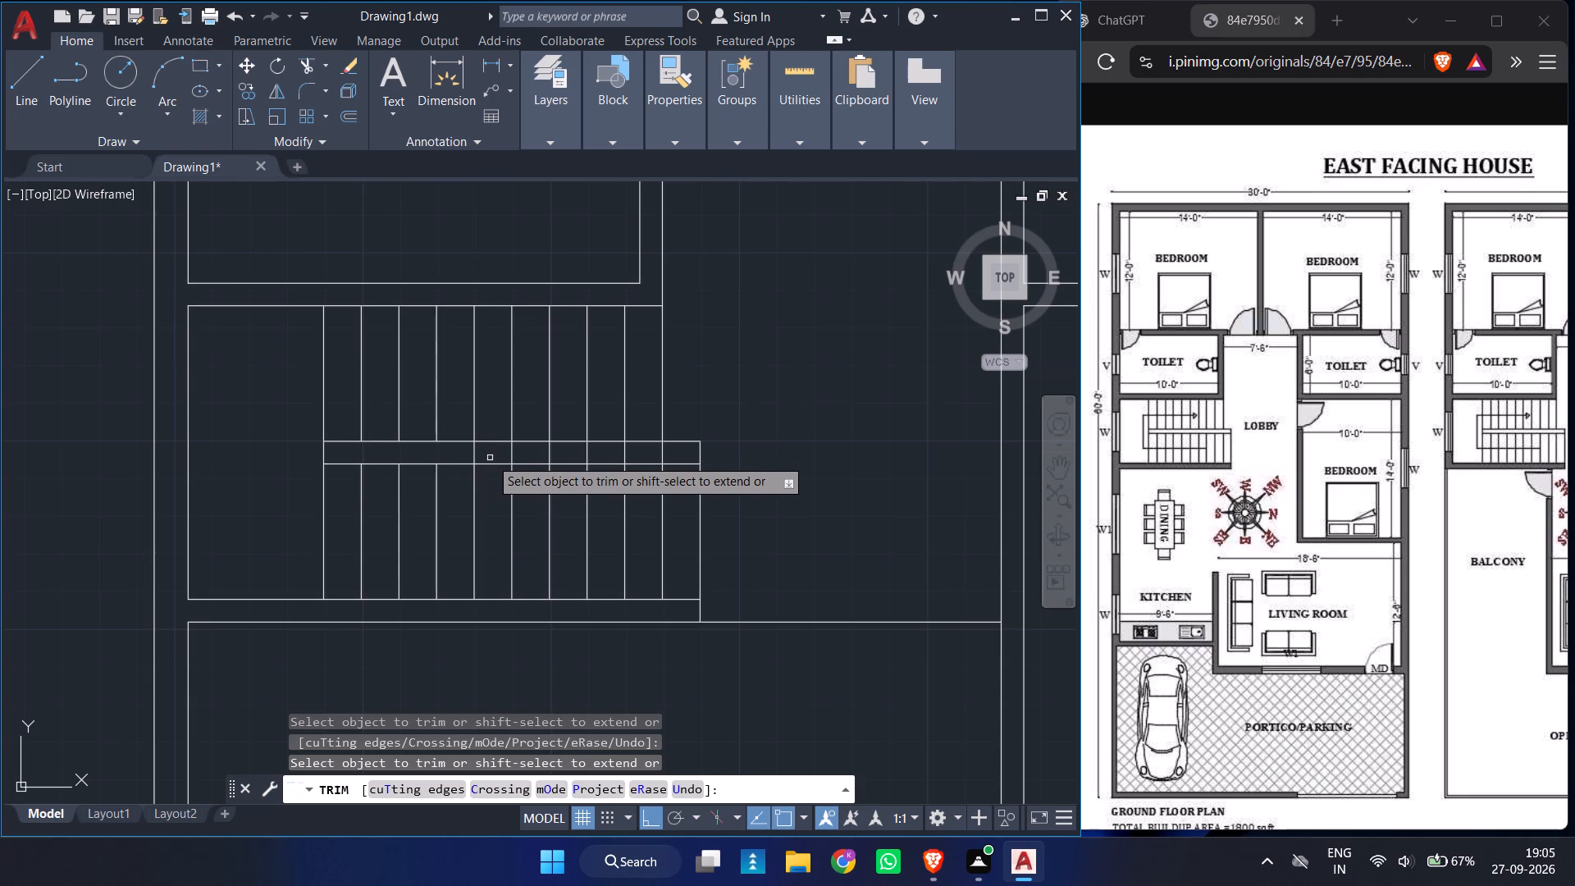
pyautogui.moveTo(490, 458); pyautogui.dragTo(477, 454)
pyautogui.click(477, 454)
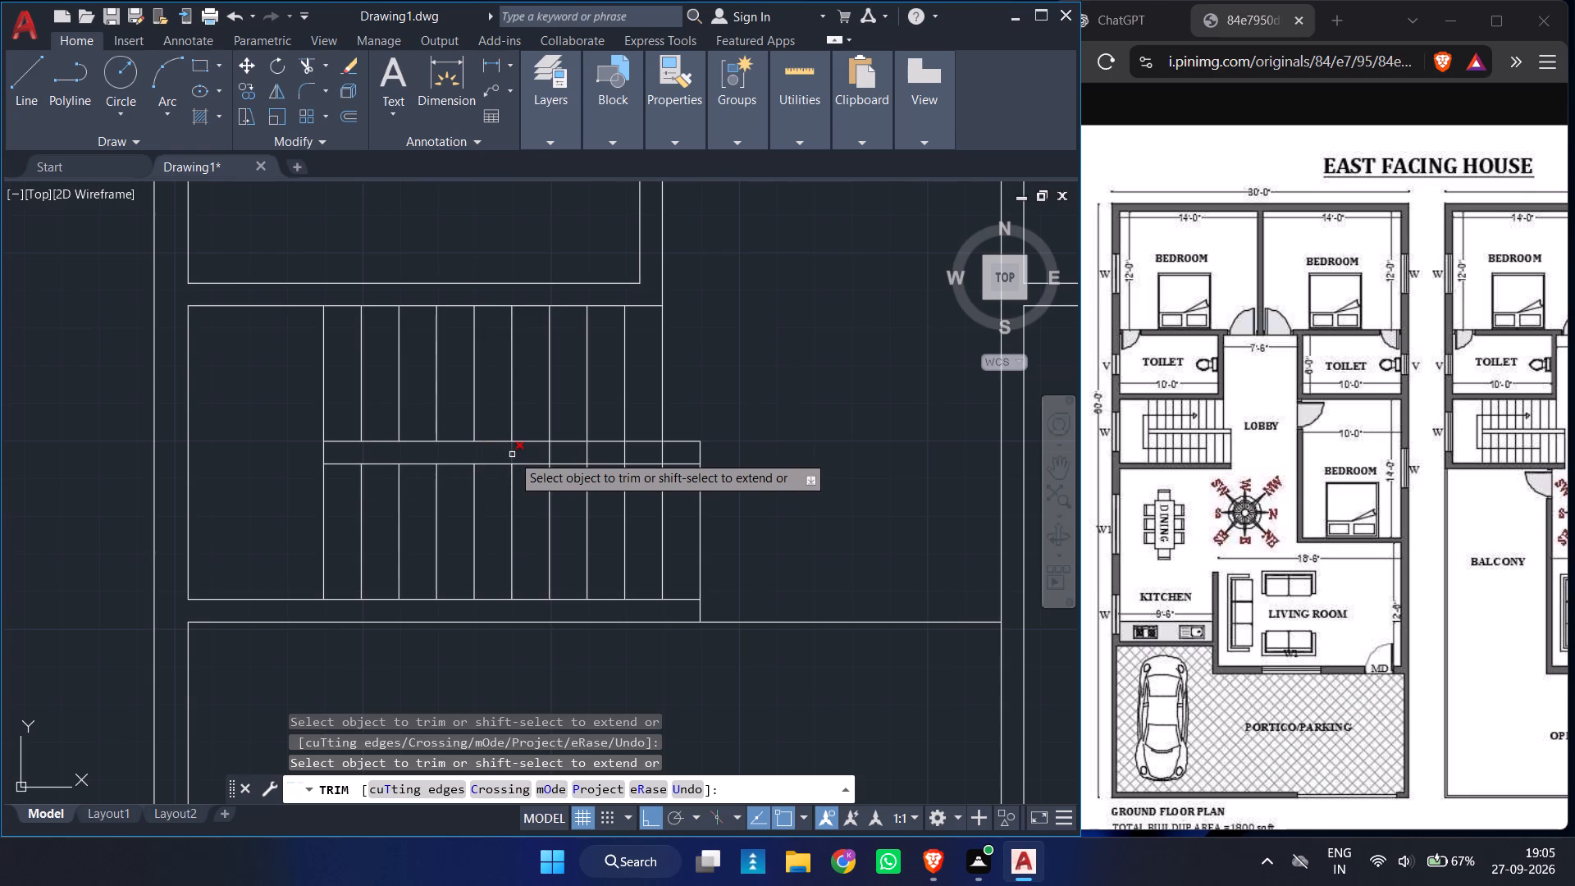
pyautogui.moveTo(513, 454); pyautogui.dragTo(550, 453)
pyautogui.moveTo(550, 453); pyautogui.dragTo(571, 453)
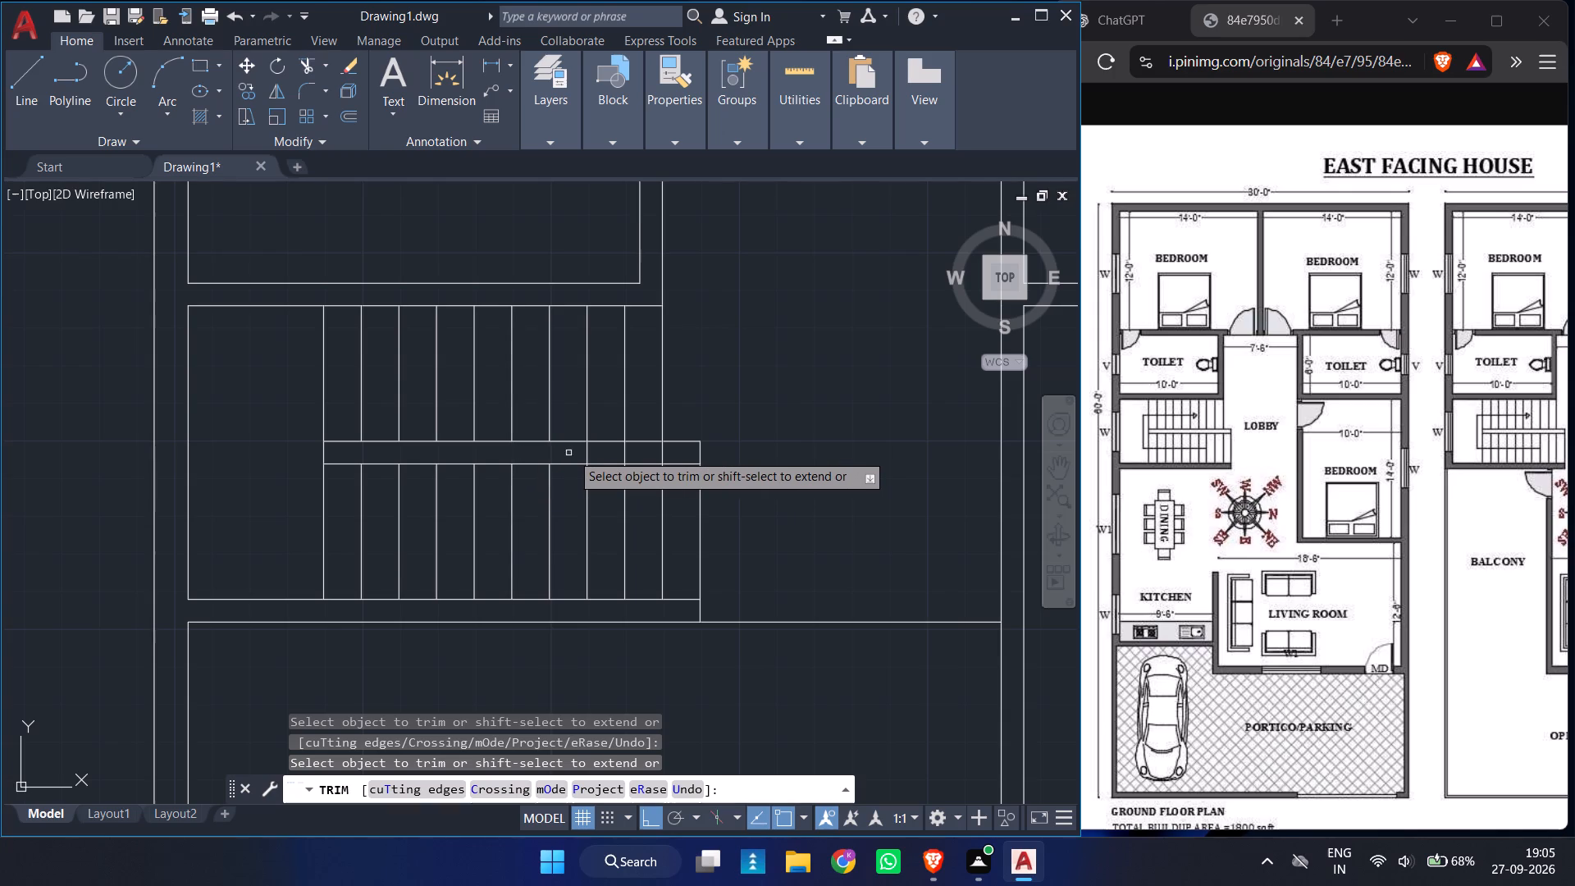
pyautogui.moveTo(571, 453); pyautogui.dragTo(584, 455)
pyautogui.click(584, 455)
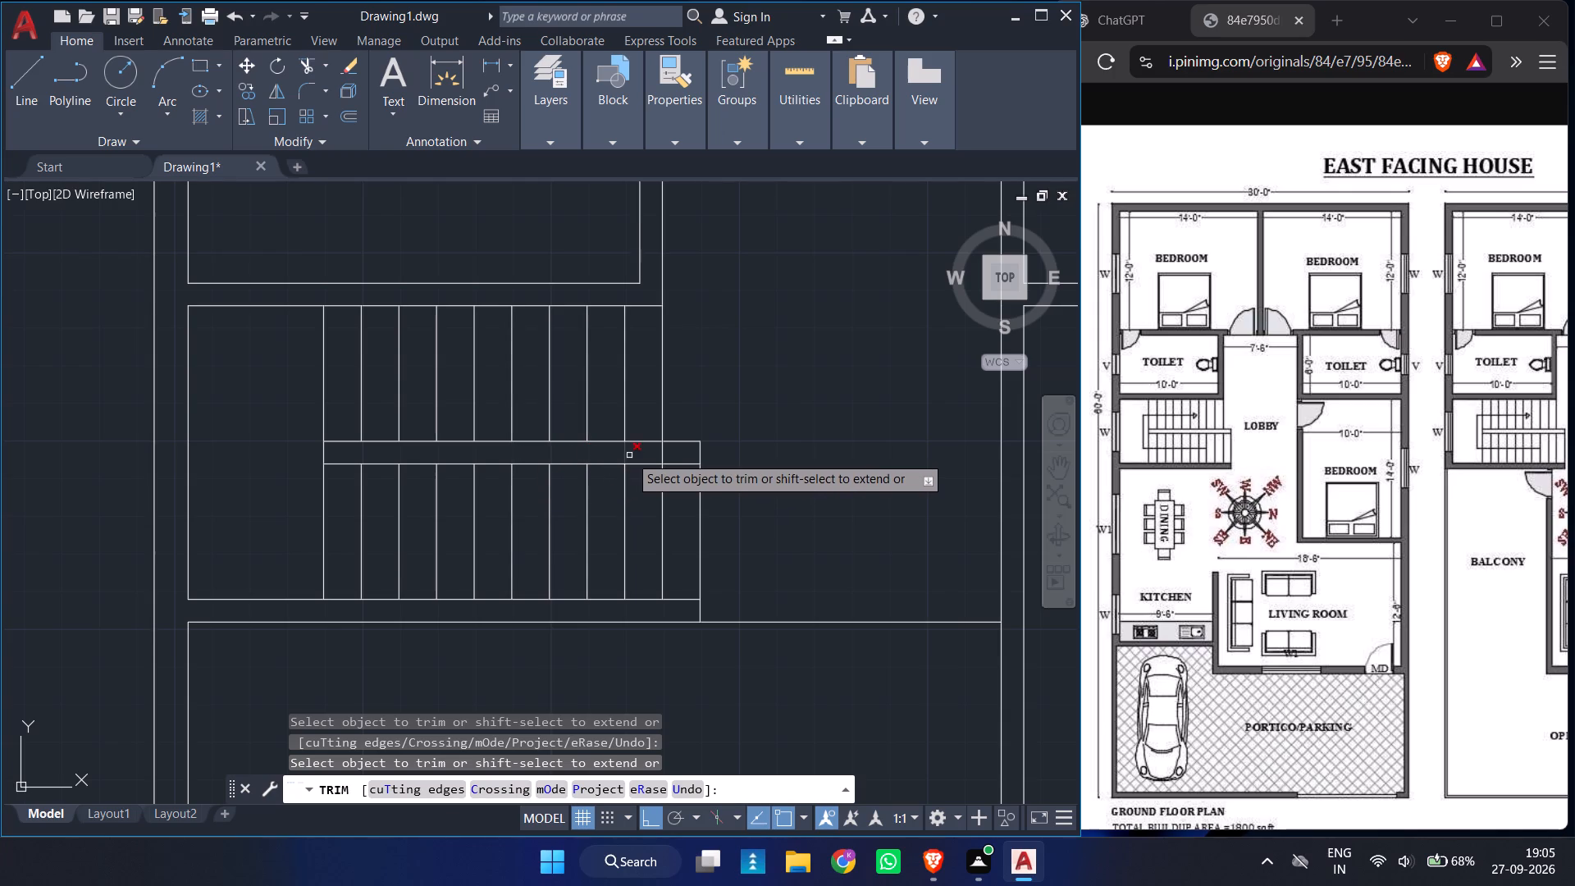
pyautogui.click(626, 454)
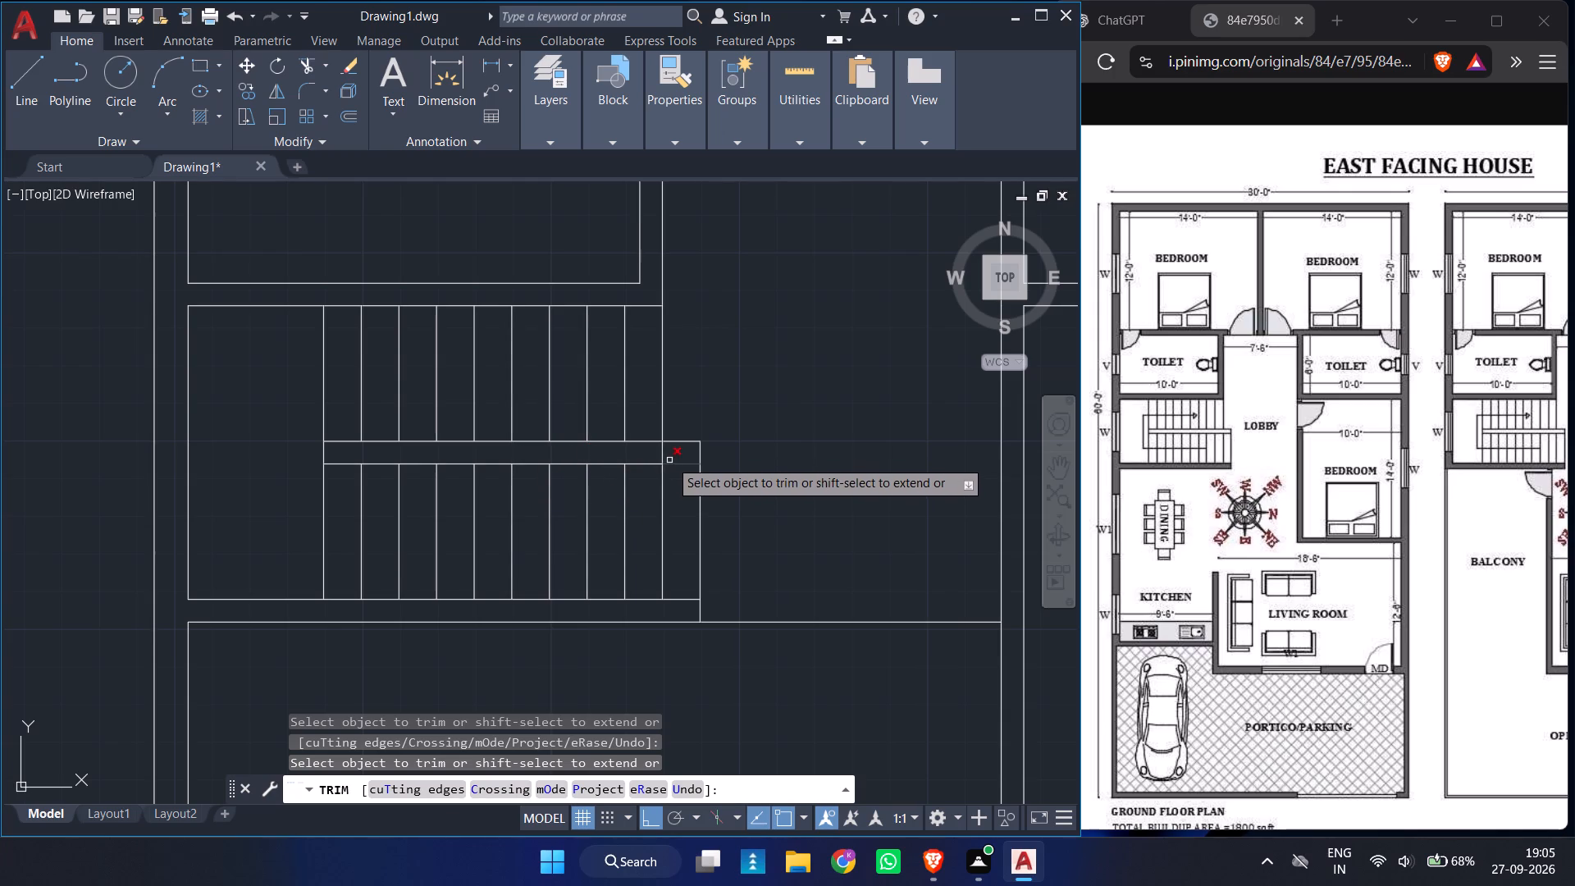
pyautogui.click(665, 457)
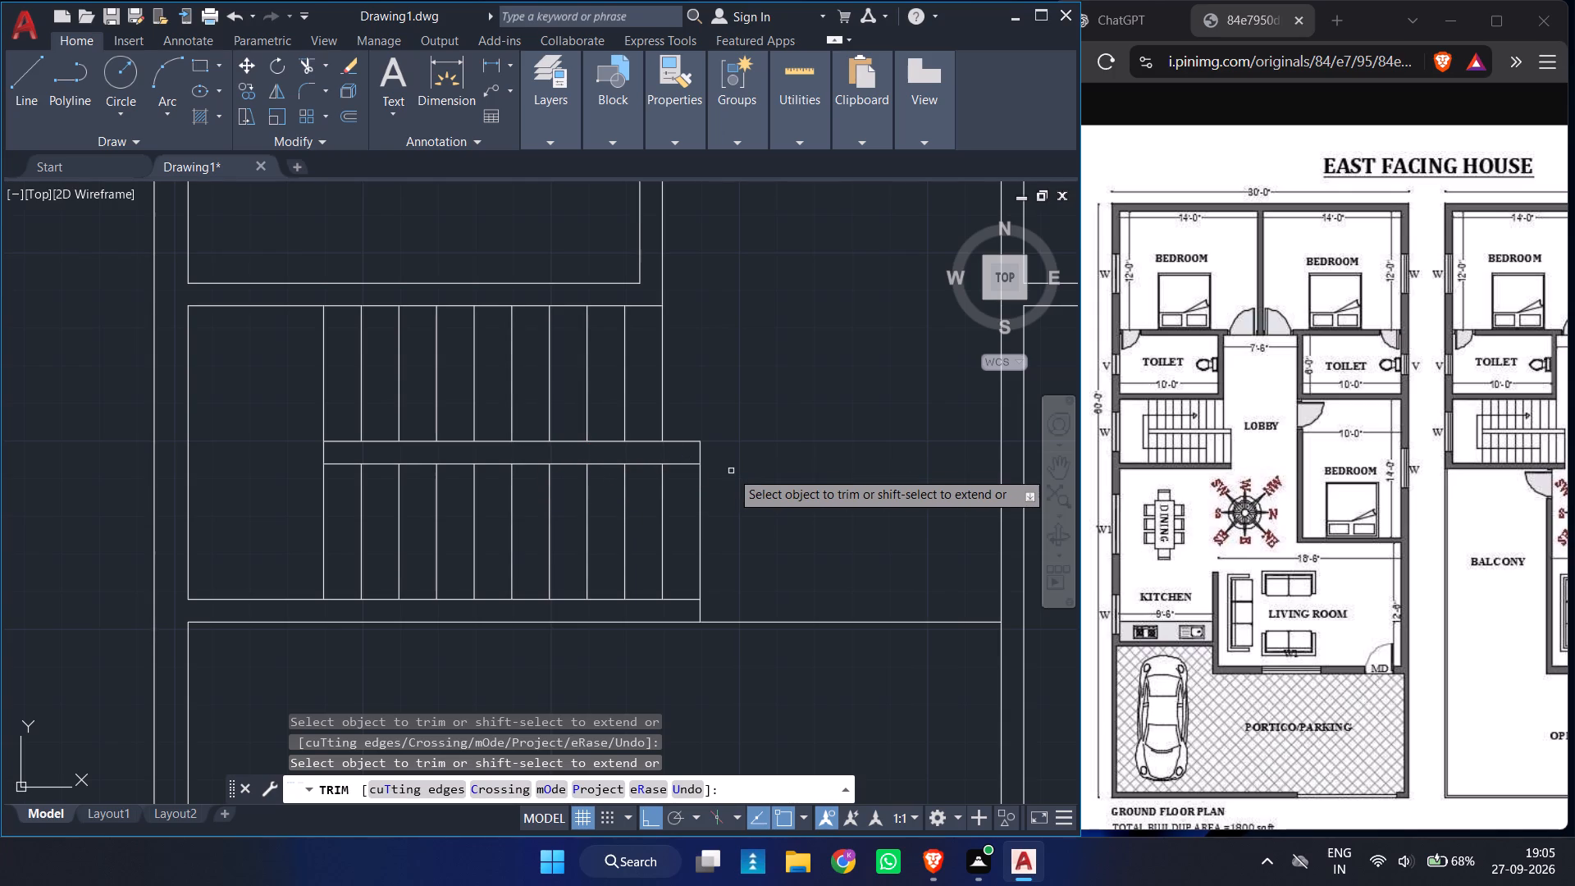
pyautogui.press('Return')
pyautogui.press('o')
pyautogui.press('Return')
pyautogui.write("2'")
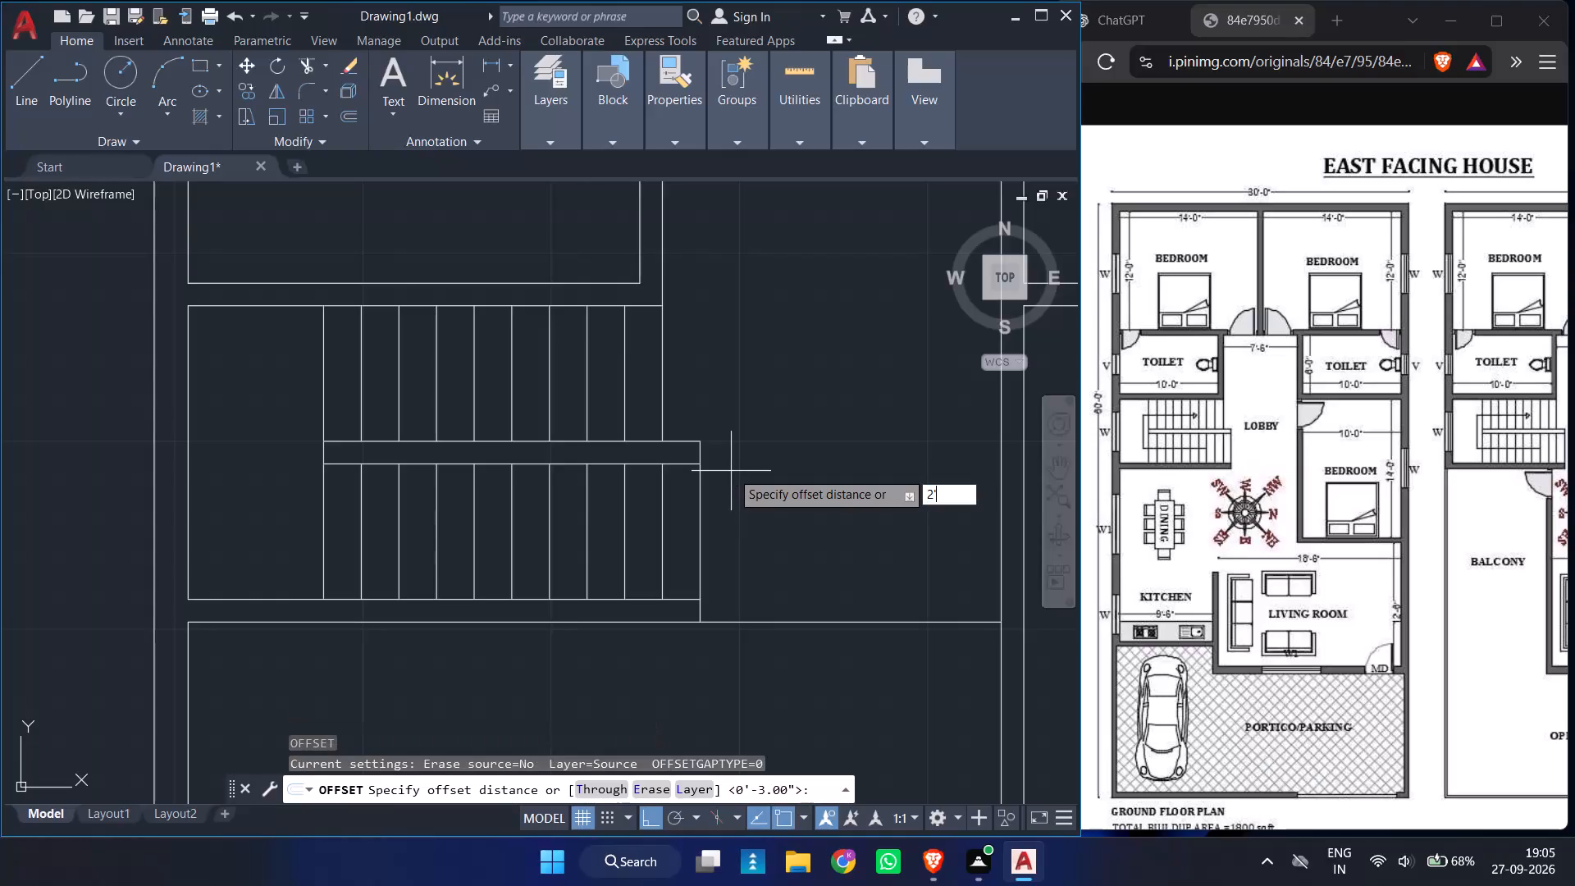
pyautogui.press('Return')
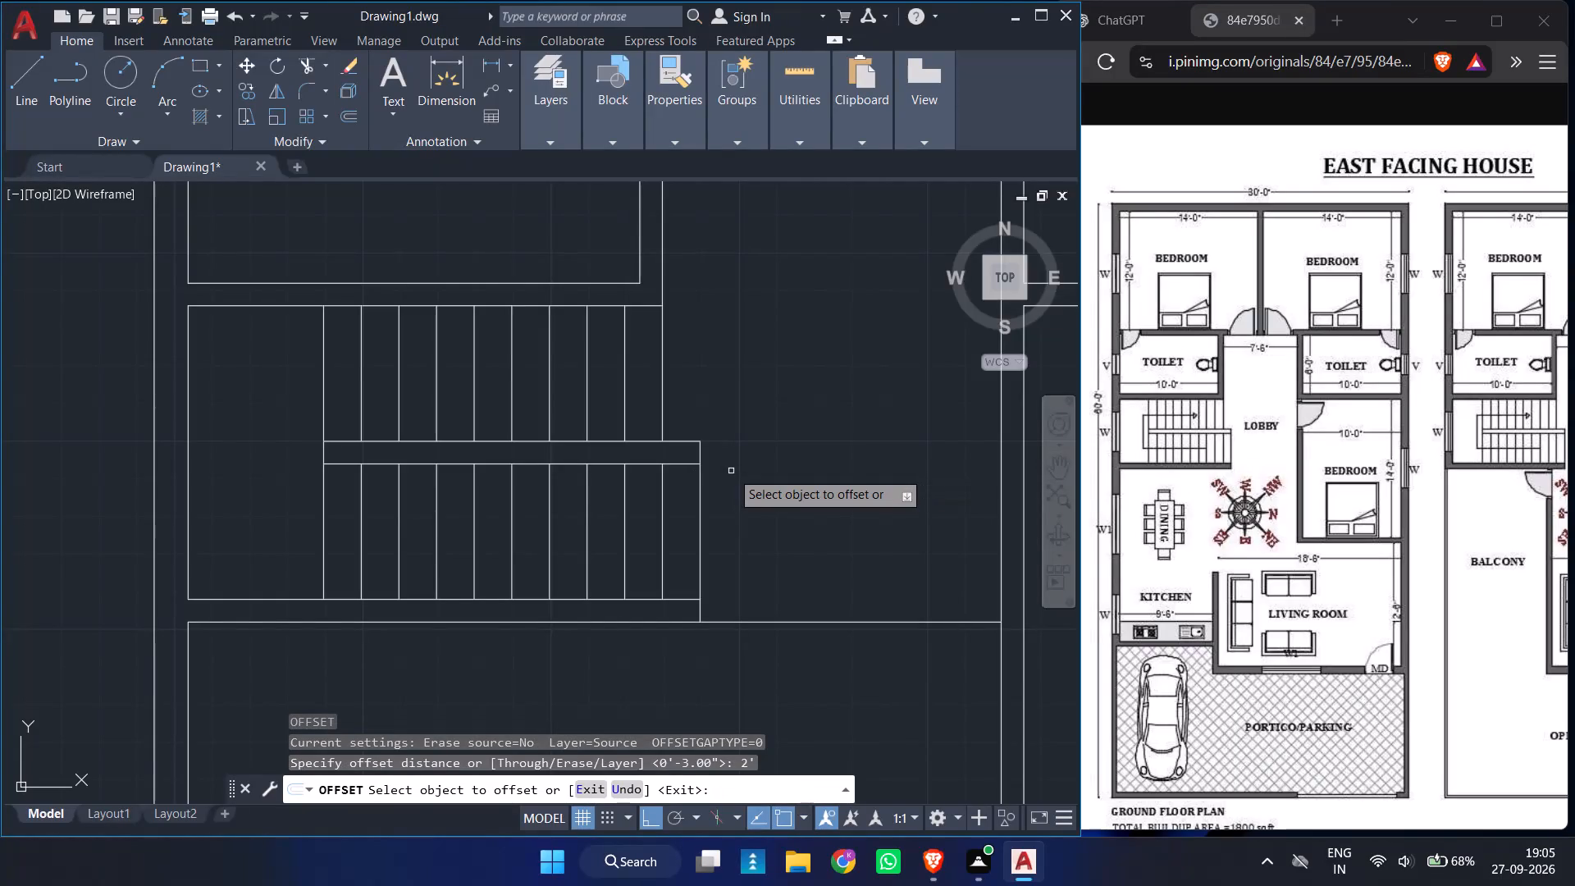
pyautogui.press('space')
# Offset all four edges of the staircase's central strip 2" inward: upper, lower, first-tread end and last-tread end.
pyautogui.press('space')
pyautogui.press('2')
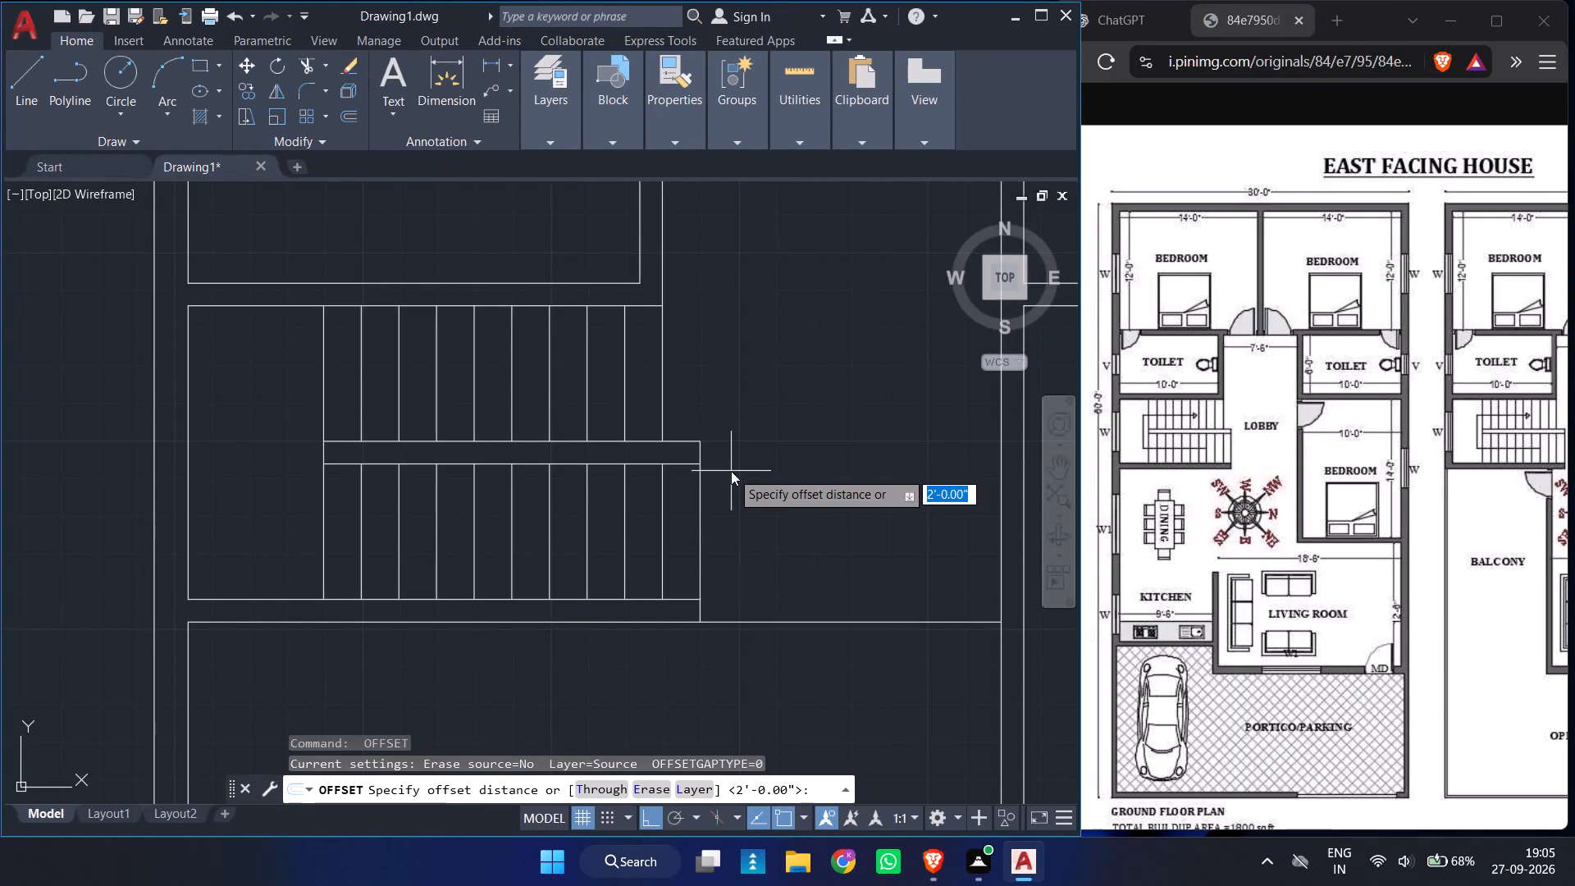
pyautogui.press('Return')
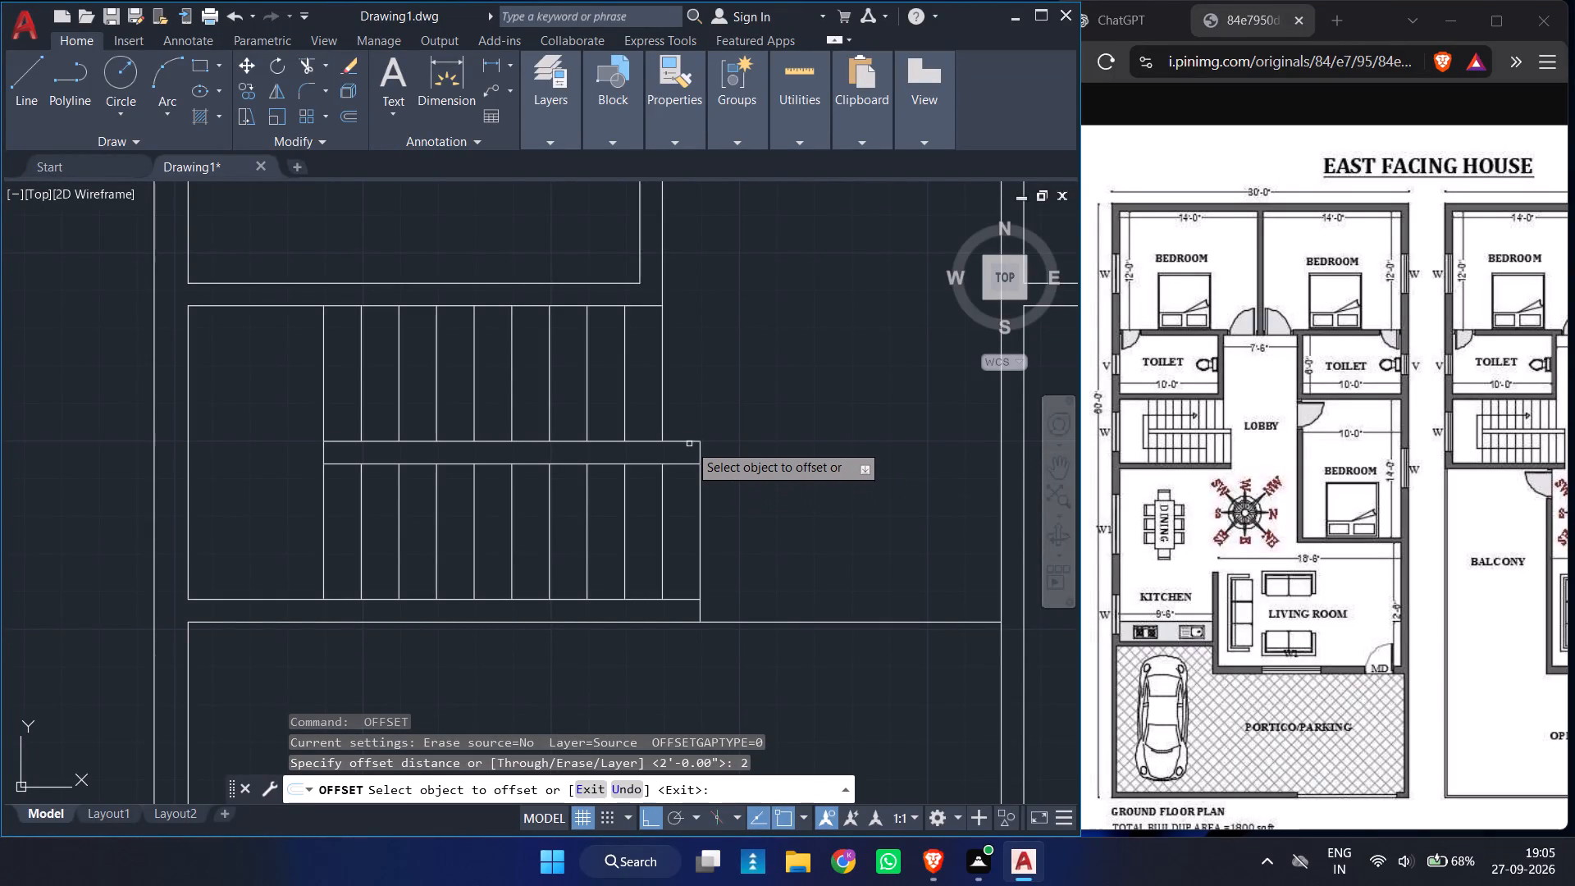
pyautogui.click(688, 441)
pyautogui.click(693, 482)
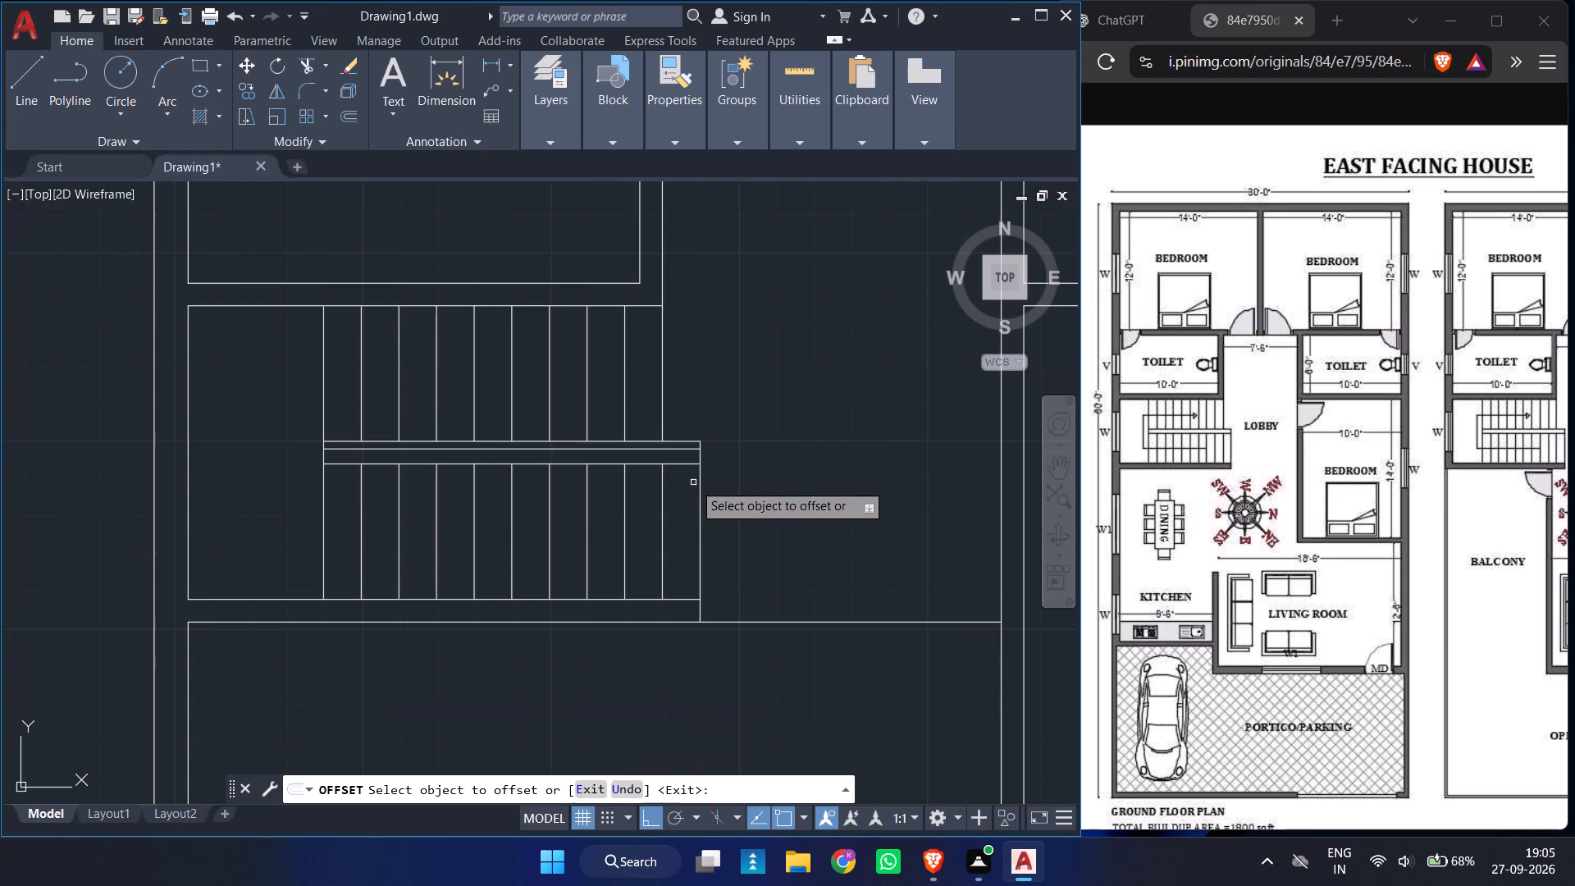
pyautogui.click(701, 479)
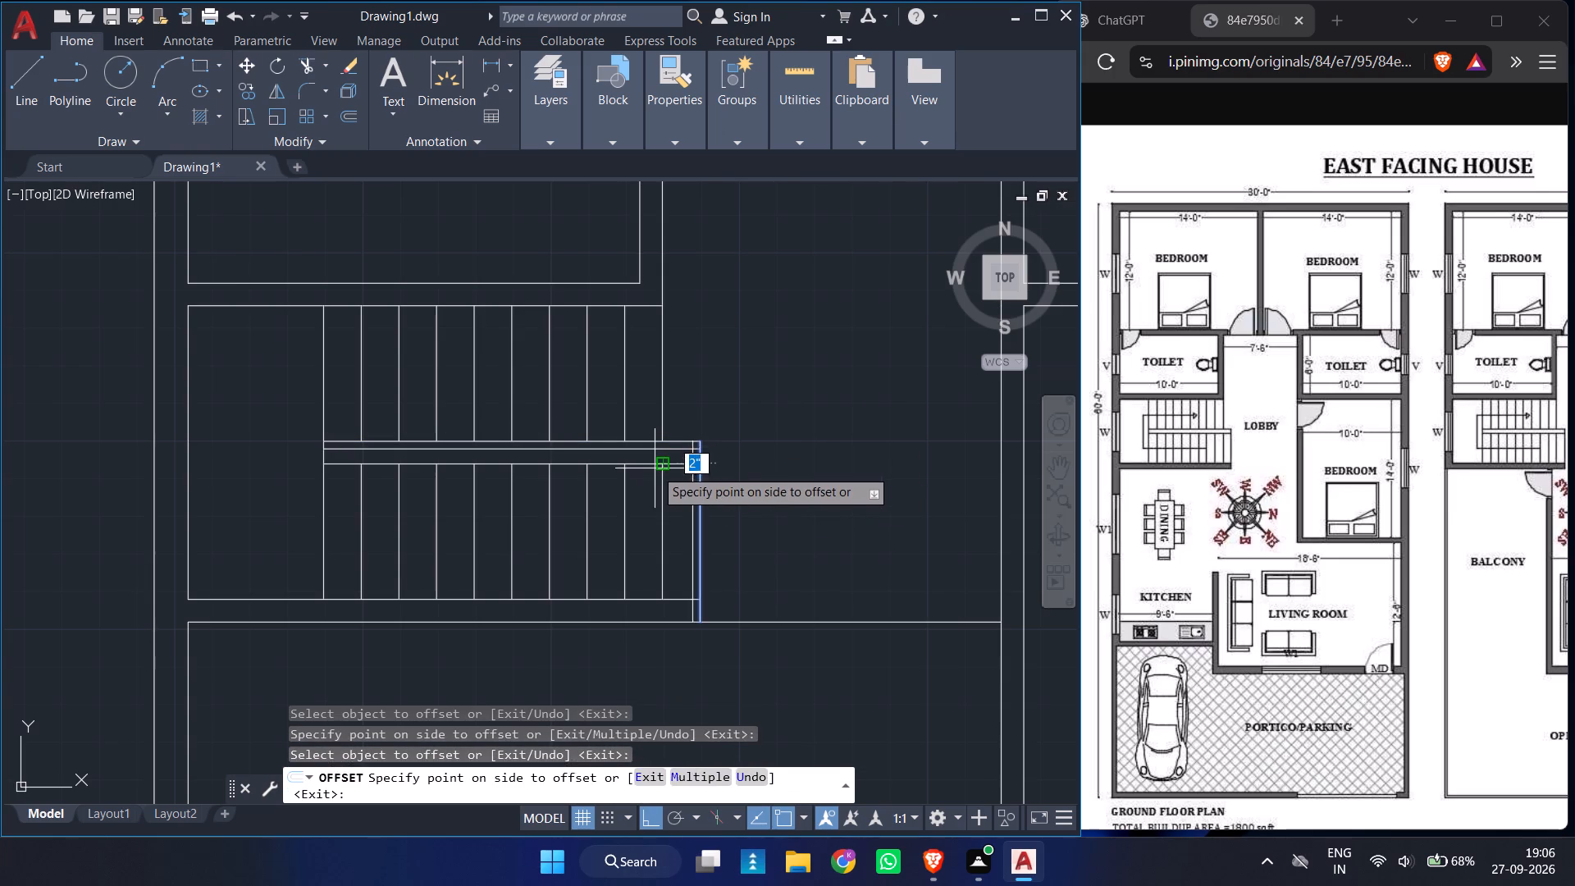
pyautogui.click(655, 468)
pyautogui.click(651, 464)
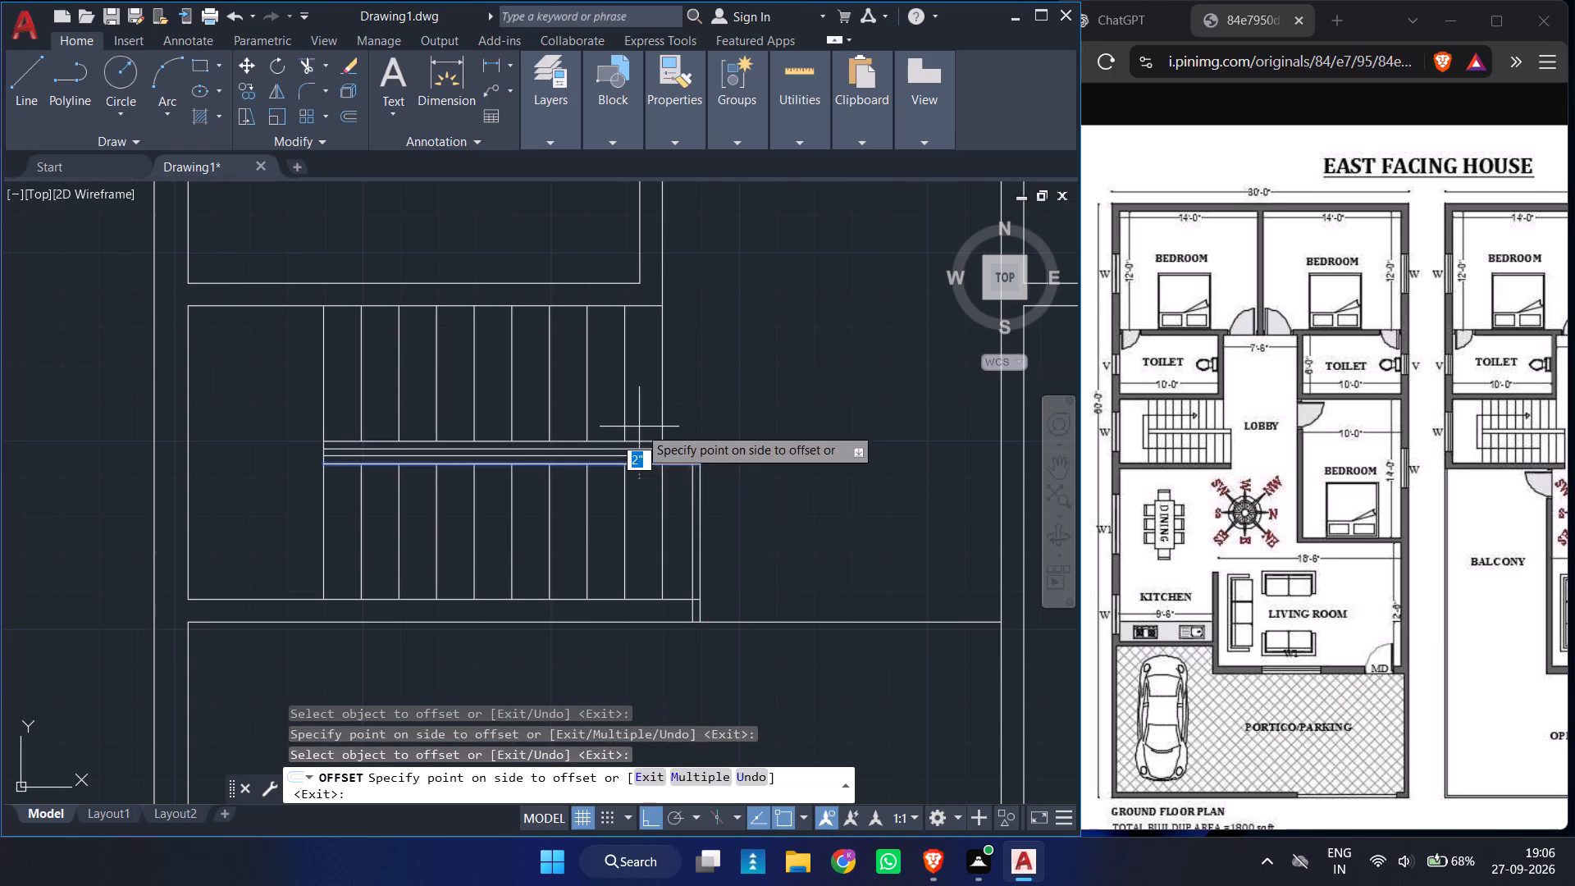
pyautogui.click(639, 425)
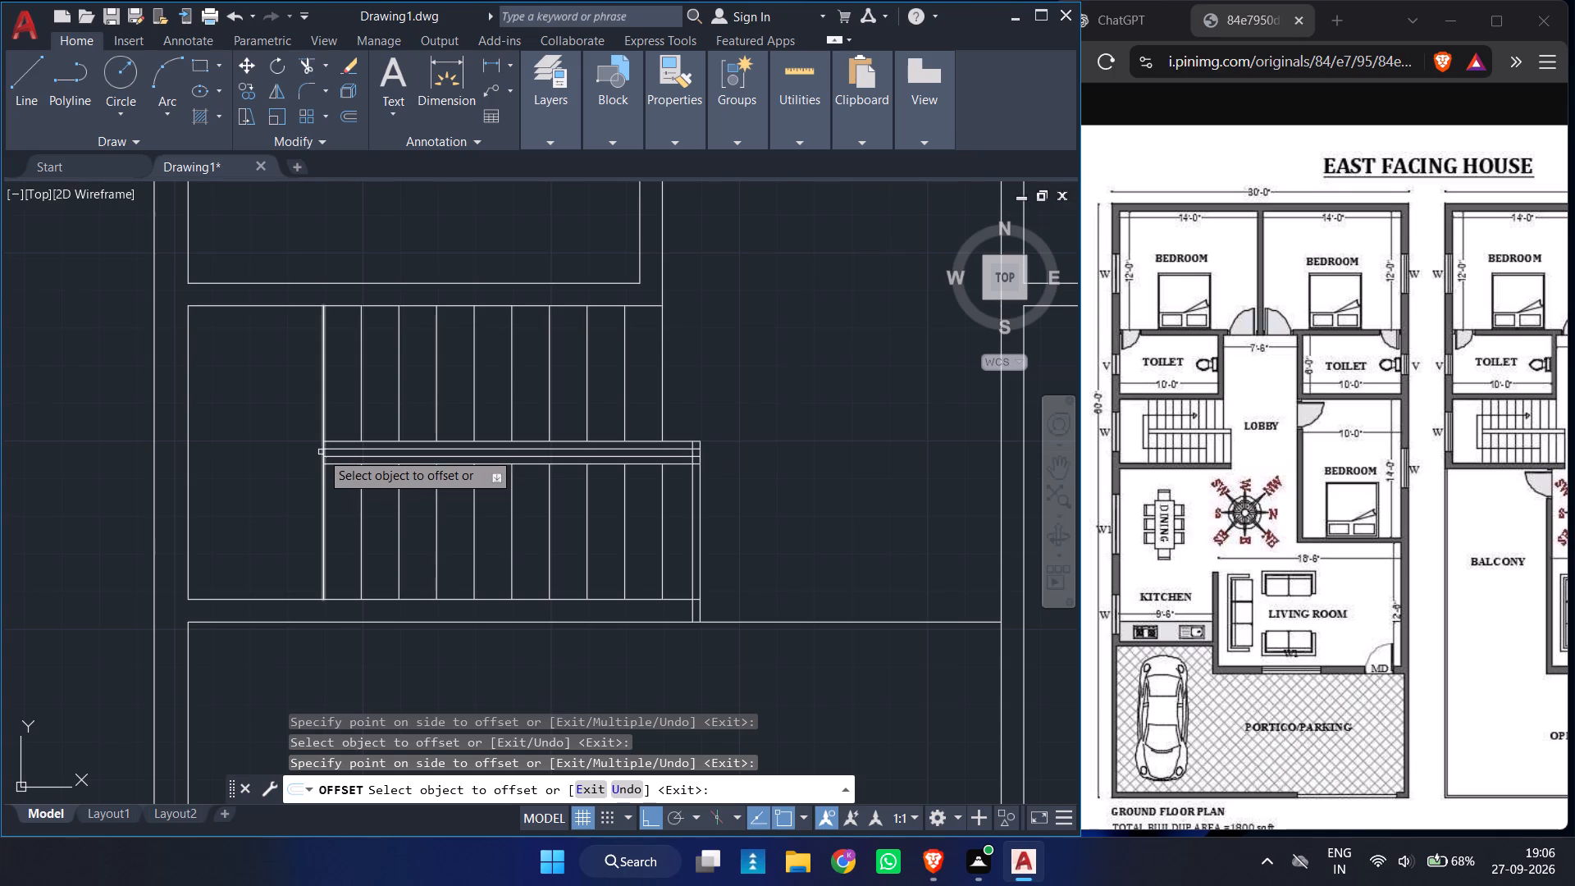
pyautogui.click(324, 452)
pyautogui.click(393, 454)
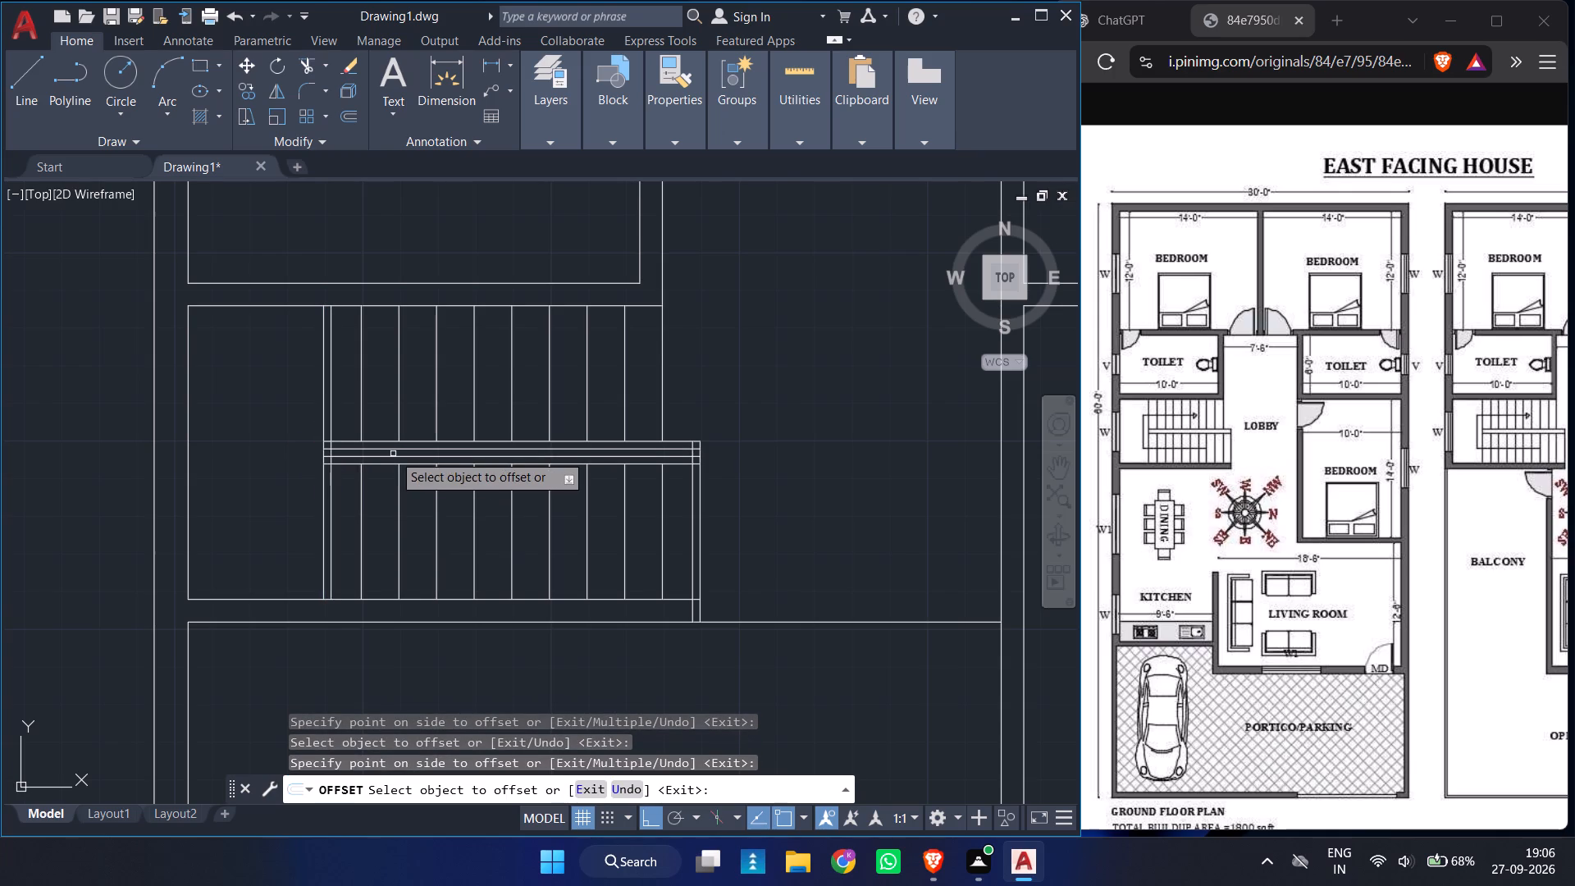
pyautogui.press('space')
# Trim the two vertical 2" offset lines outside the central strip, including the piece inside the staircase's lower wall.
pyautogui.write('TR')
pyautogui.press('space')
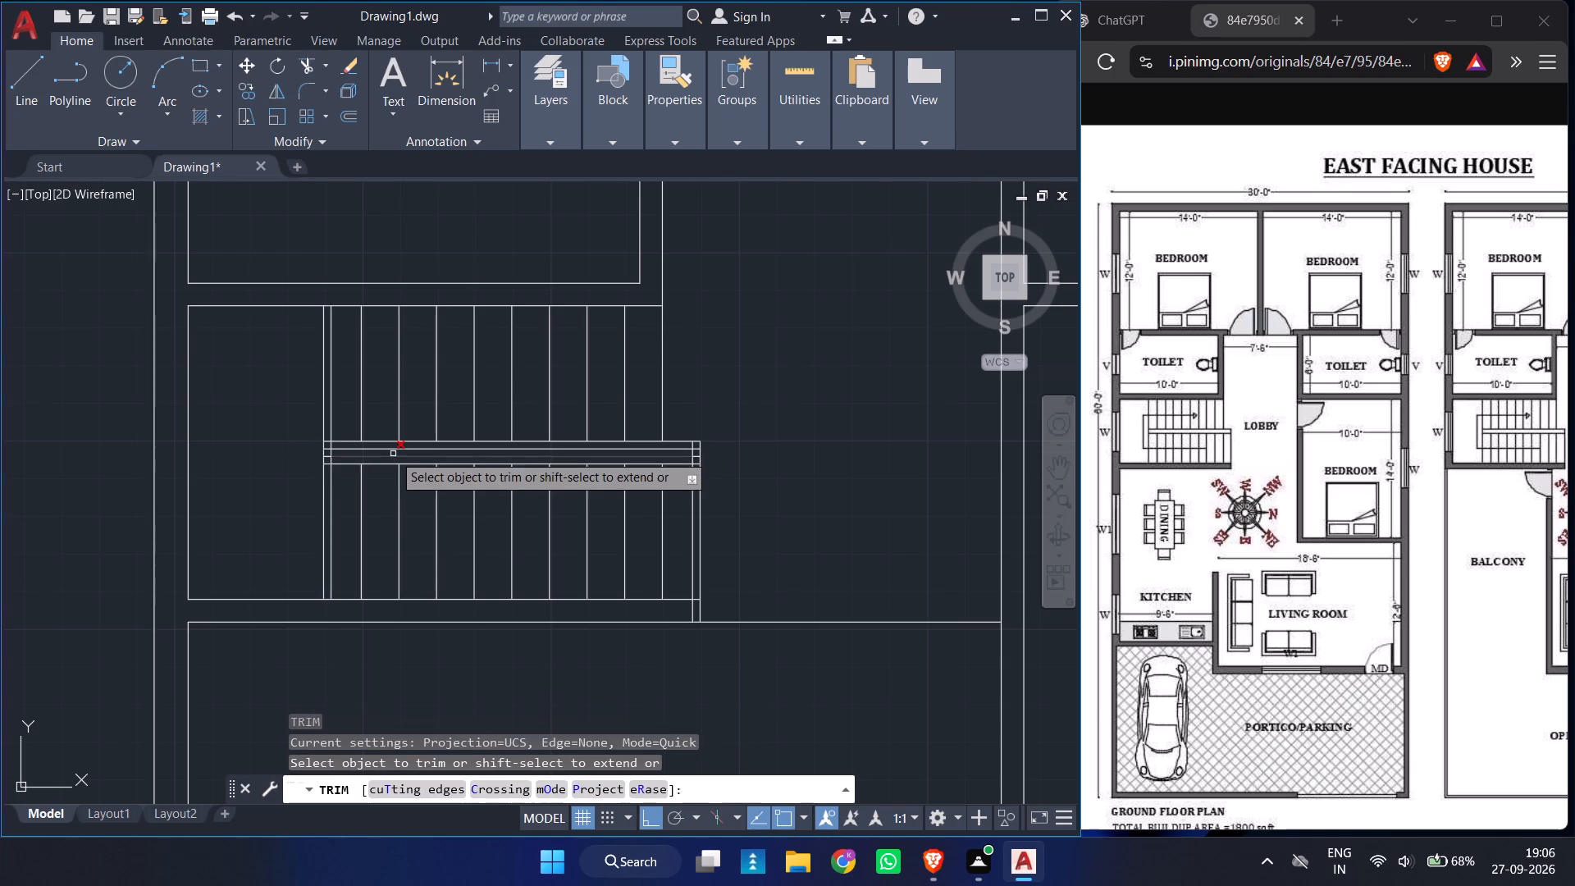
pyautogui.click(332, 498)
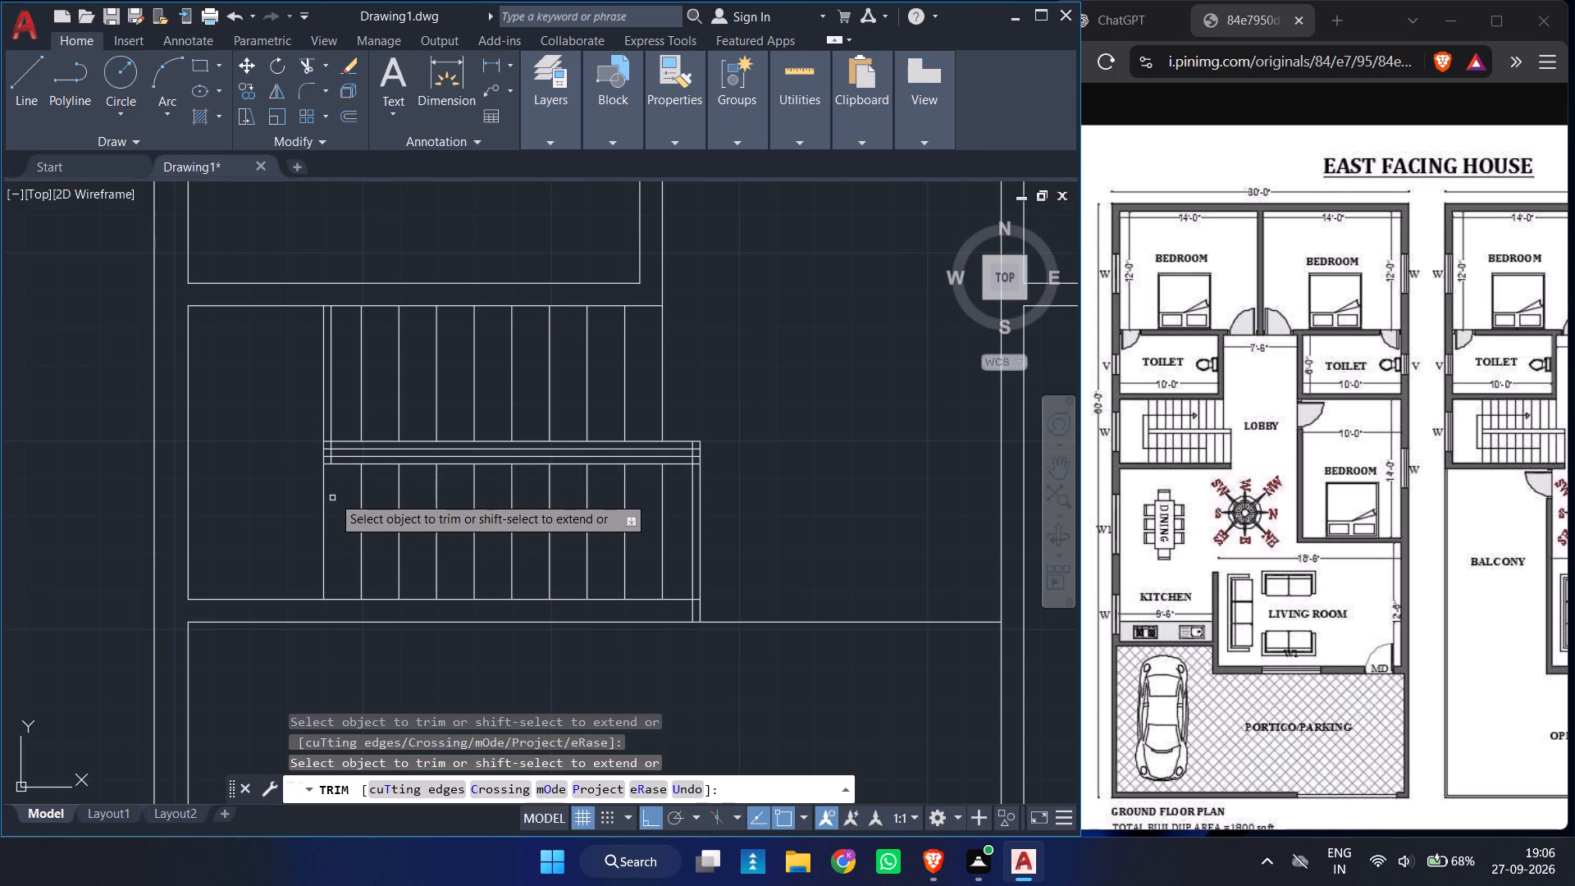
pyautogui.click(331, 423)
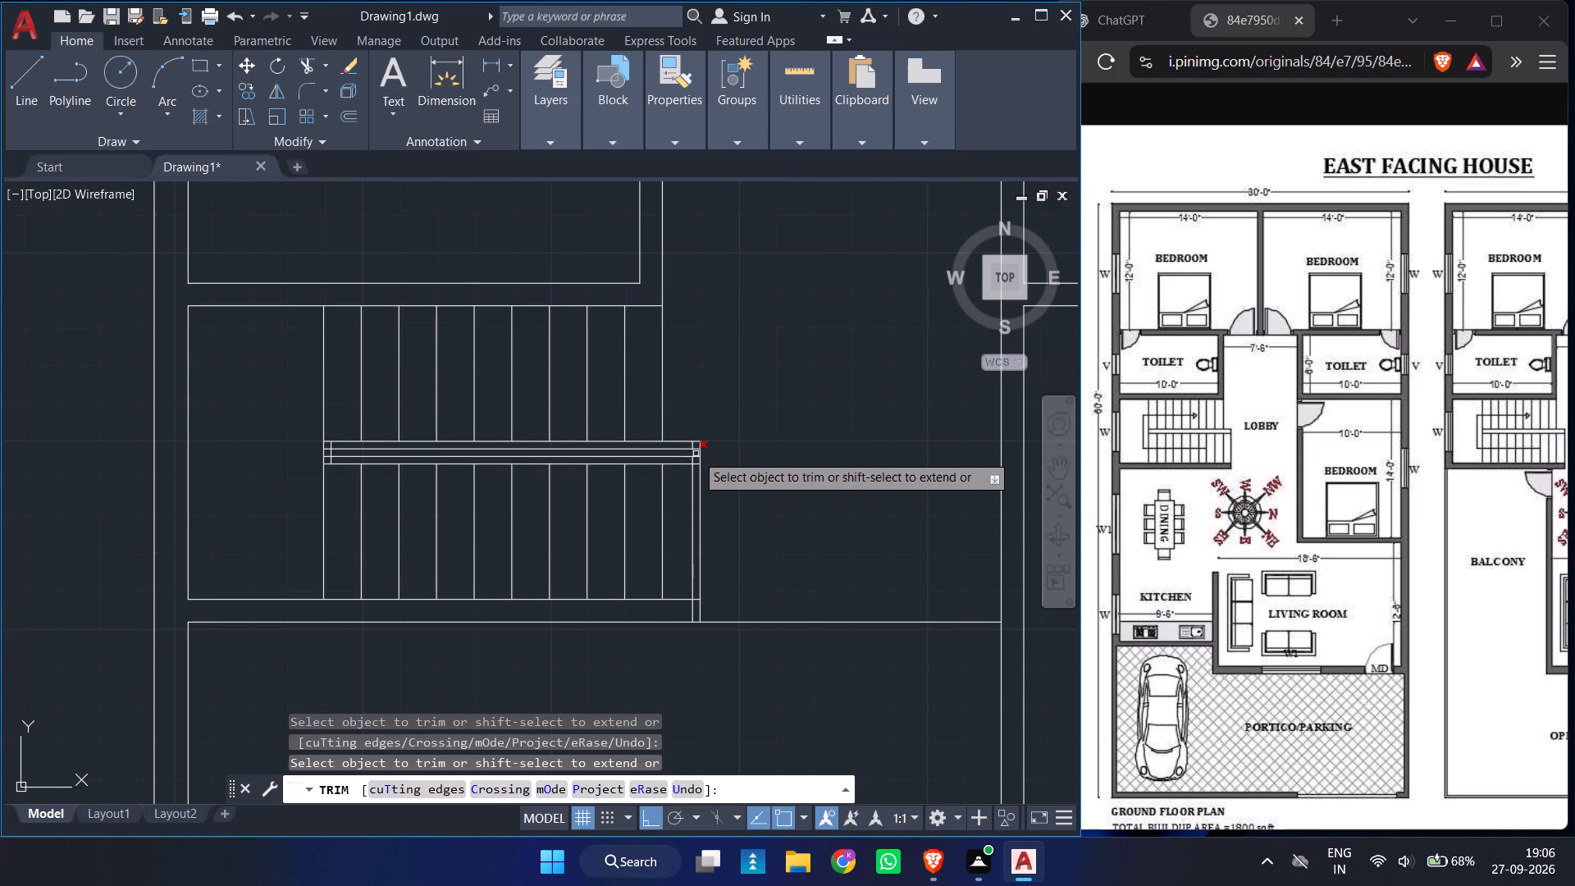
pyautogui.click(694, 488)
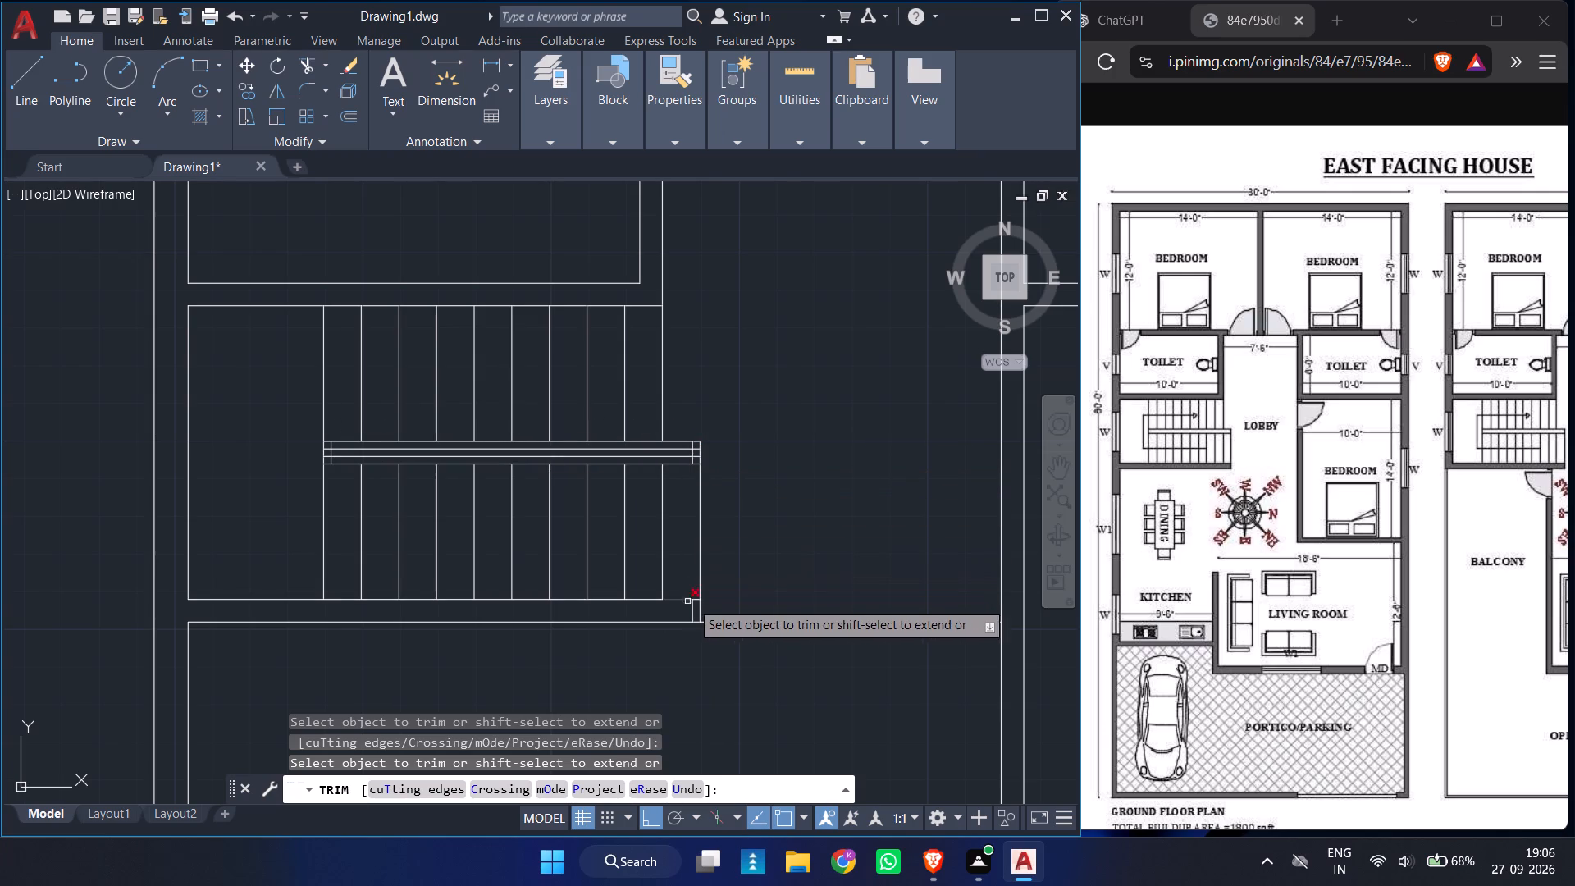
pyautogui.click(696, 605)
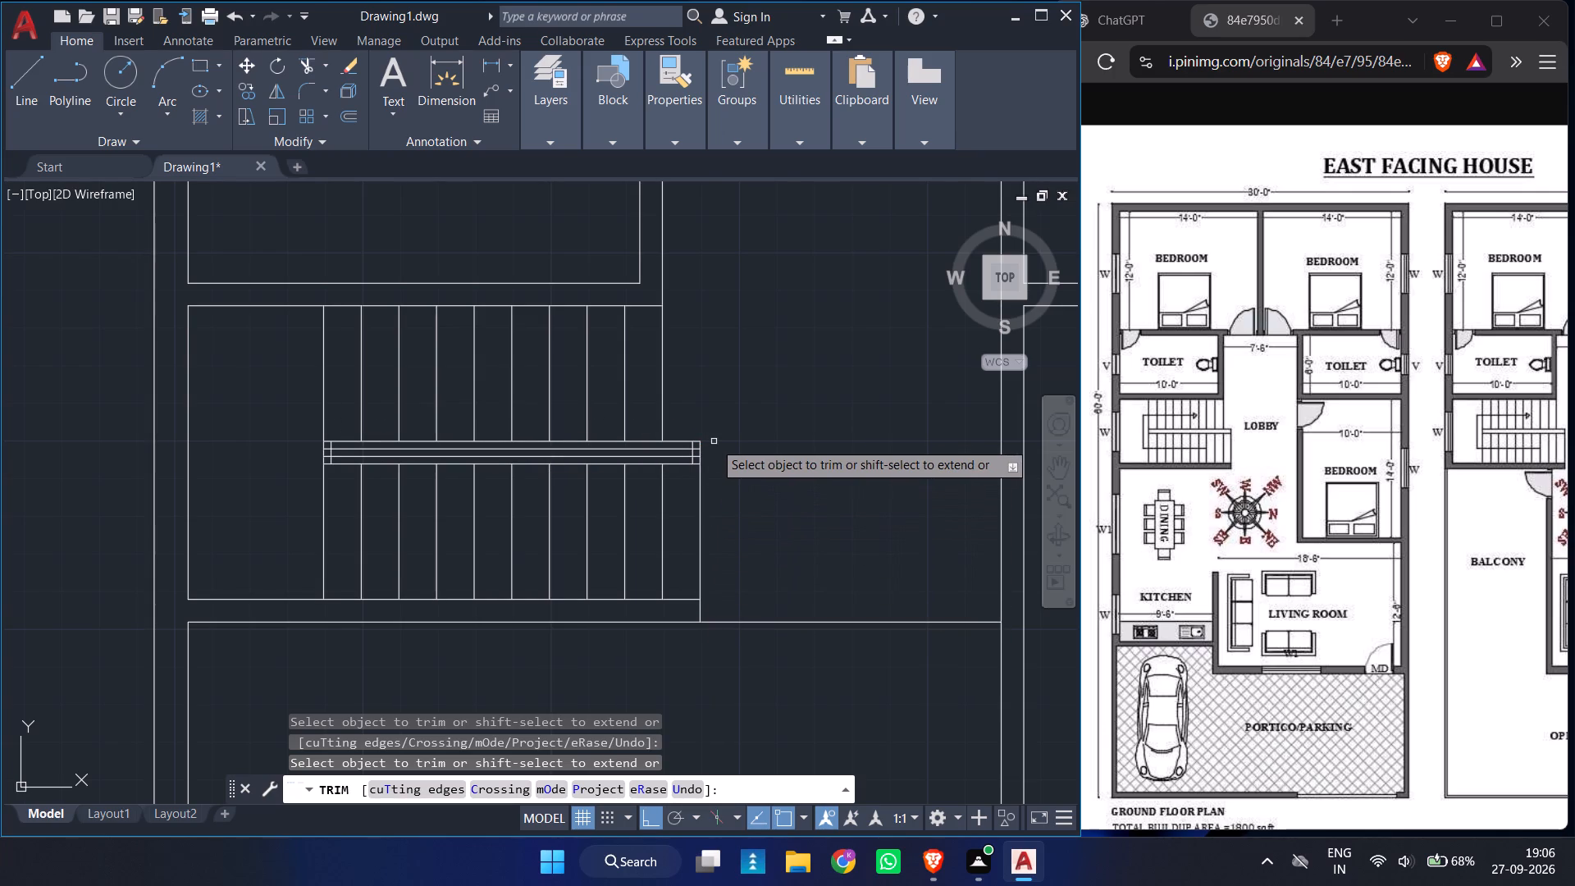
# Trim the overhanging inner line ends at the central strip's last-tread end to form clean inner corners.
pyautogui.keyDown('ctrl'); pyautogui.scroll(2, 714, 441); pyautogui.keyUp('ctrl')
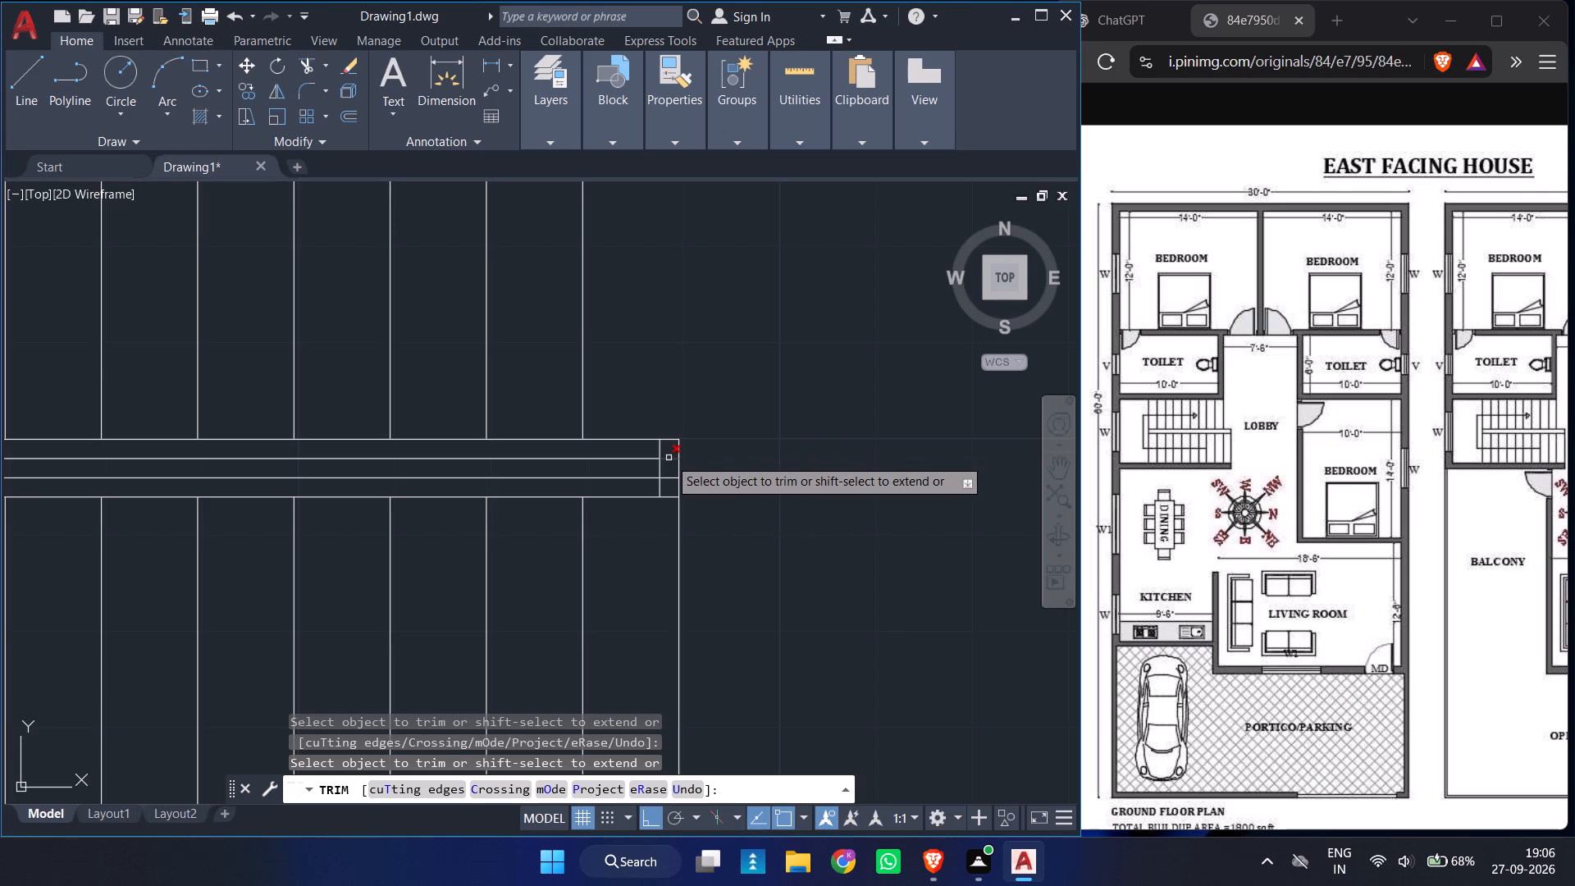
pyautogui.click(669, 458)
pyautogui.click(662, 449)
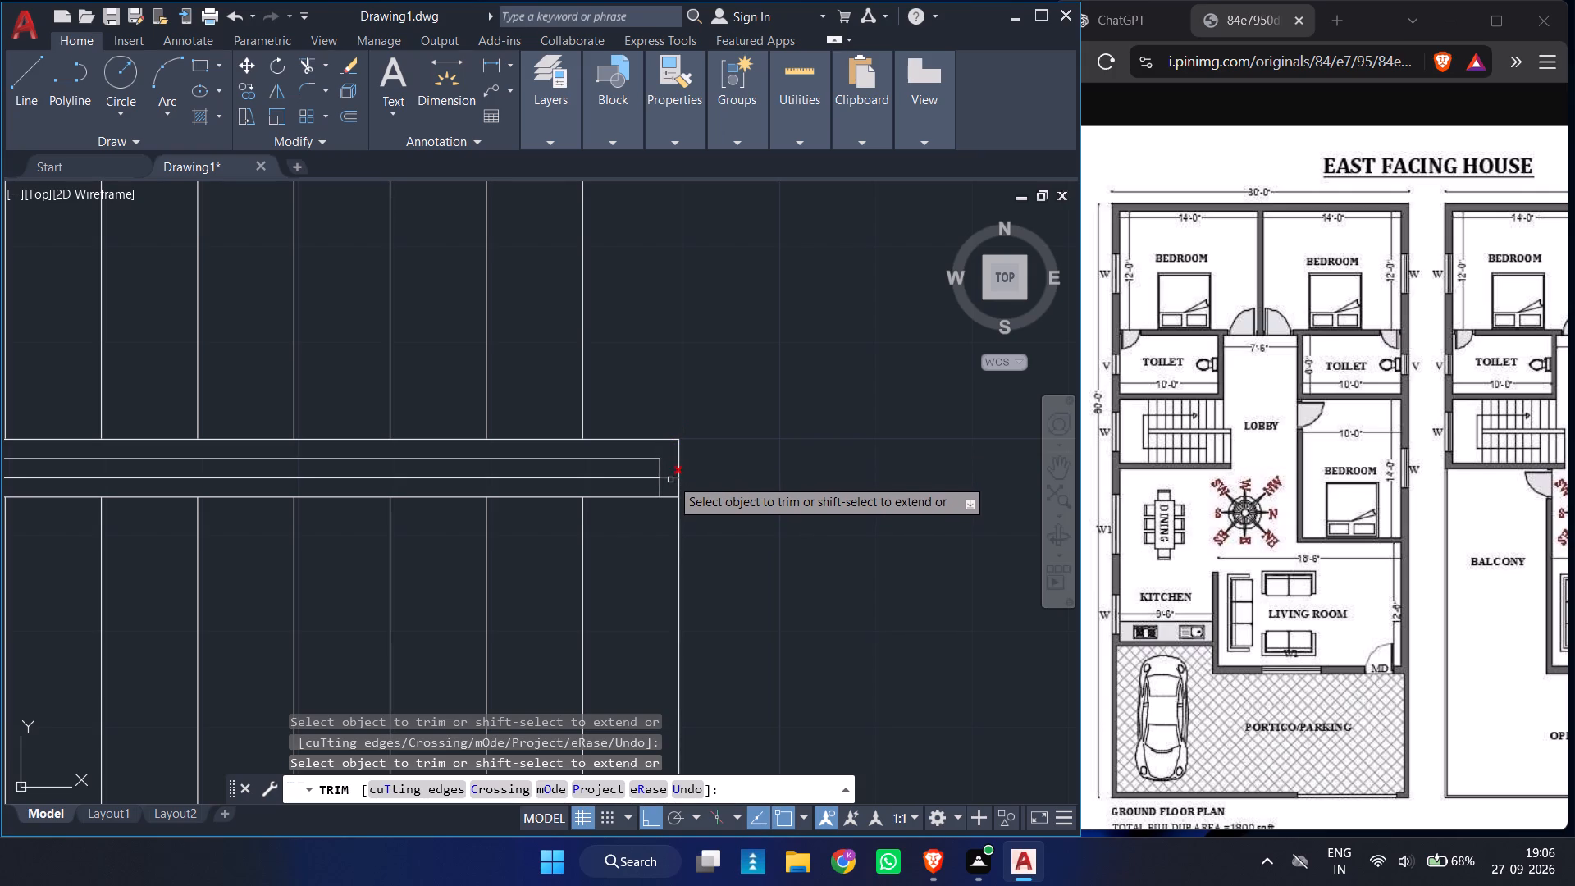
pyautogui.click(671, 477)
pyautogui.click(658, 486)
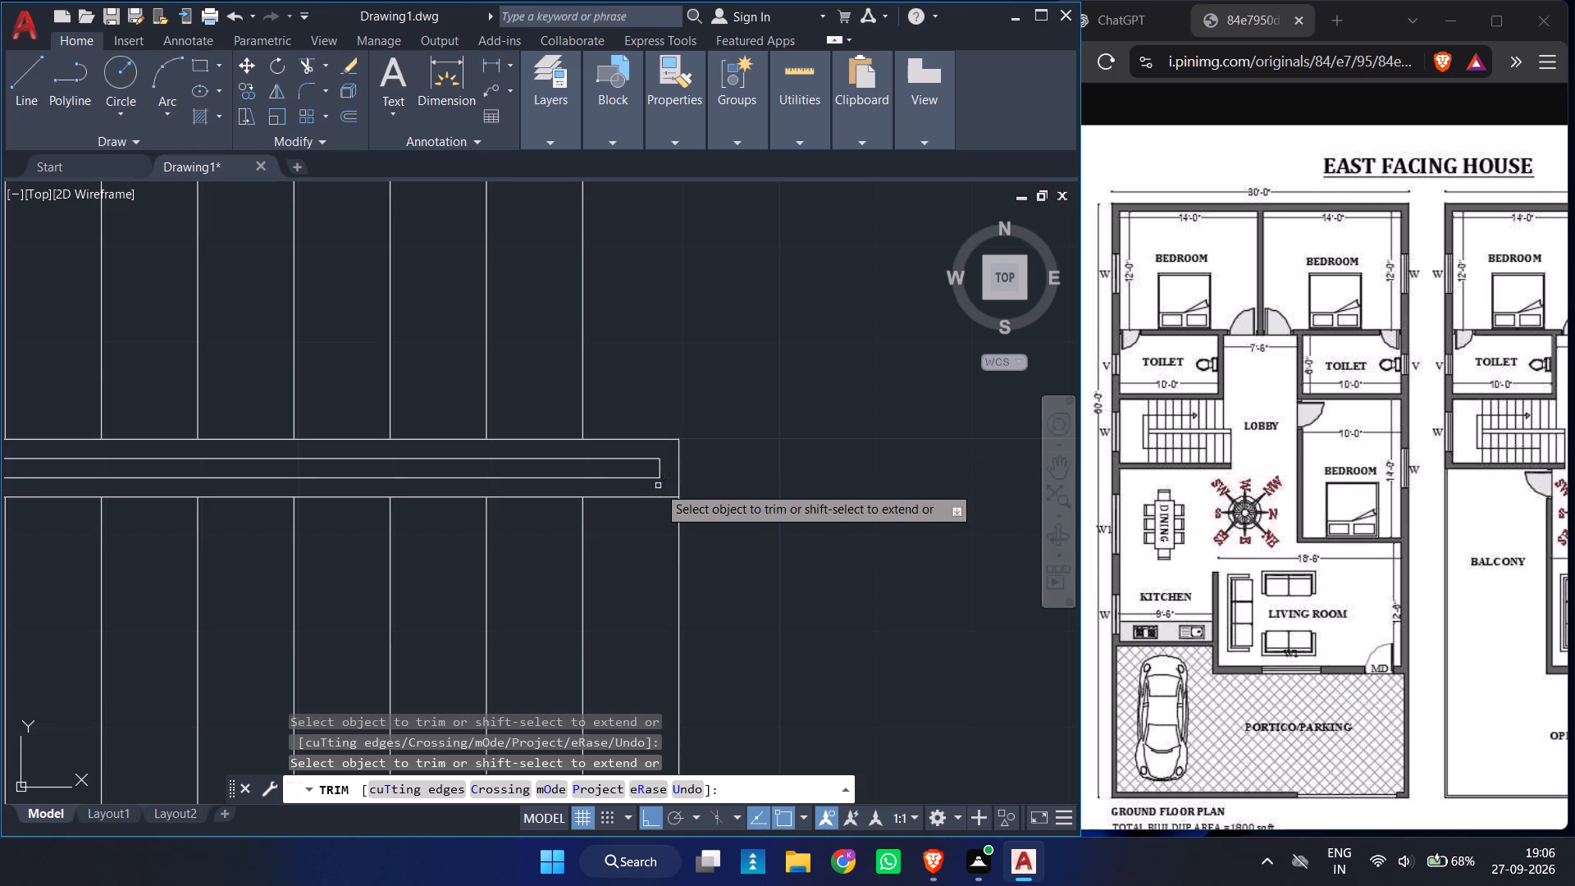
# Trim the overhanging inner line ends at the staircase central strip's first-tread end to form clean inner corners.
pyautogui.keyDown('ctrl'); pyautogui.scroll(-2, 784, 331); pyautogui.keyUp('ctrl')
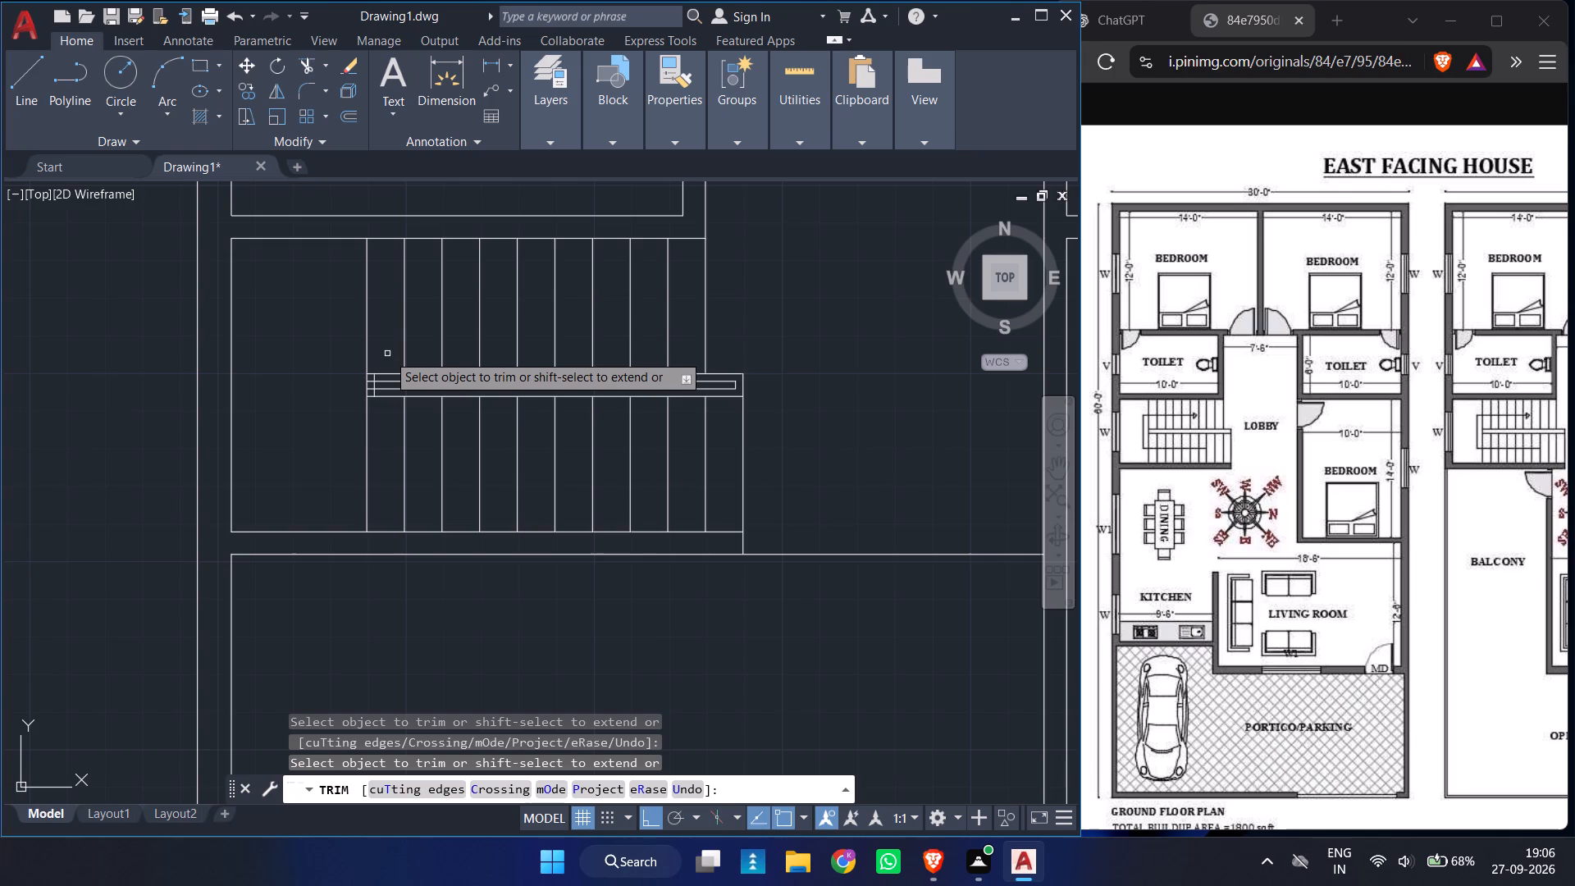
pyautogui.keyDown('ctrl'); pyautogui.scroll(4, 369, 361); pyautogui.keyUp('ctrl')
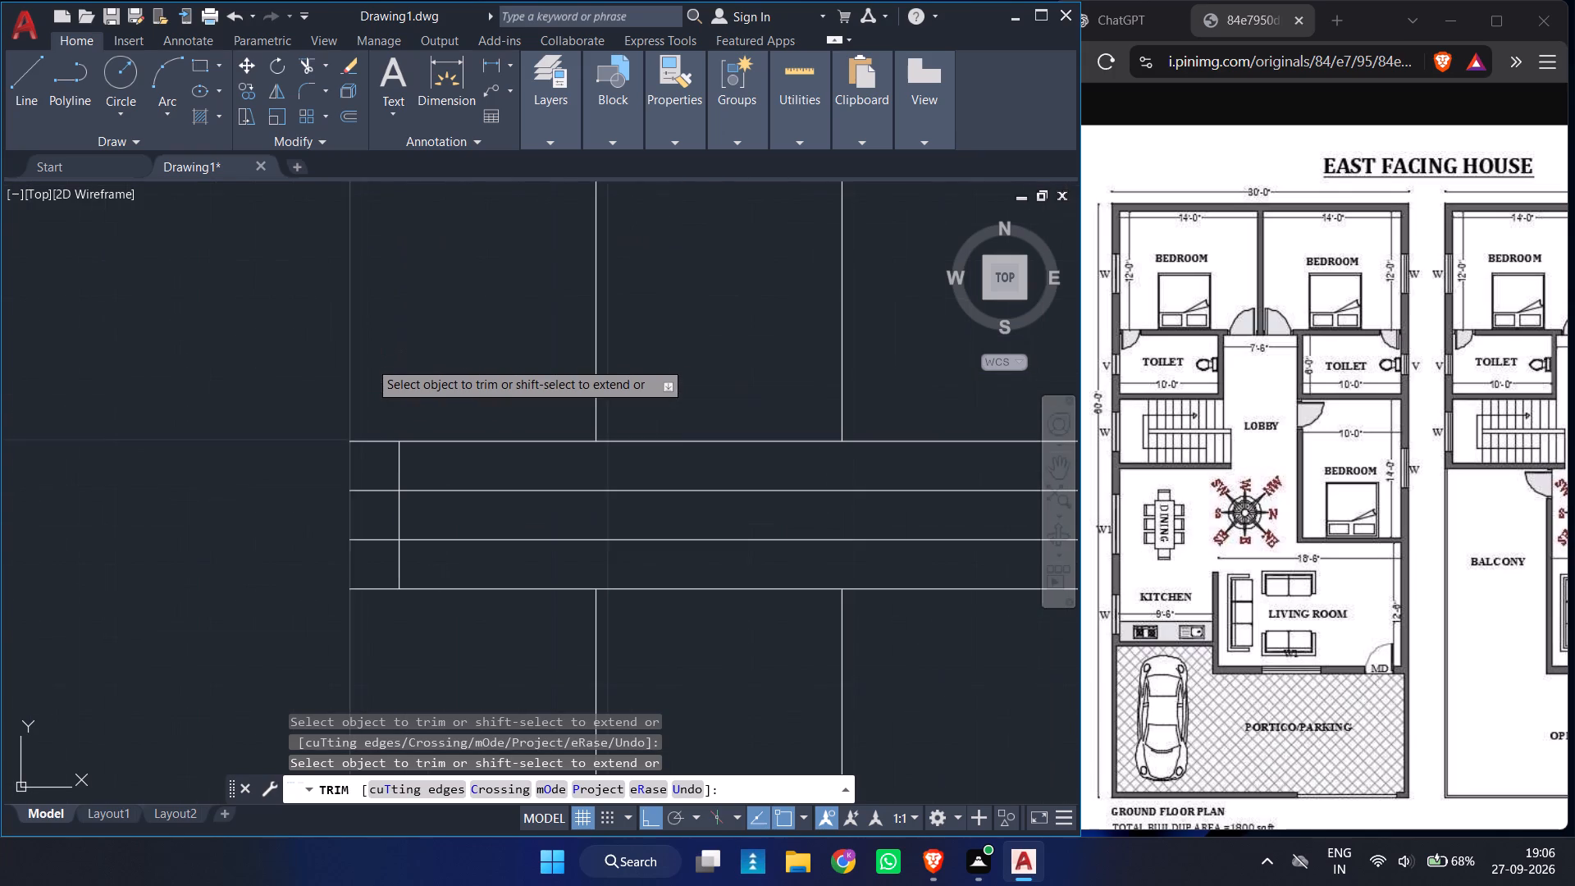
pyautogui.click(404, 464)
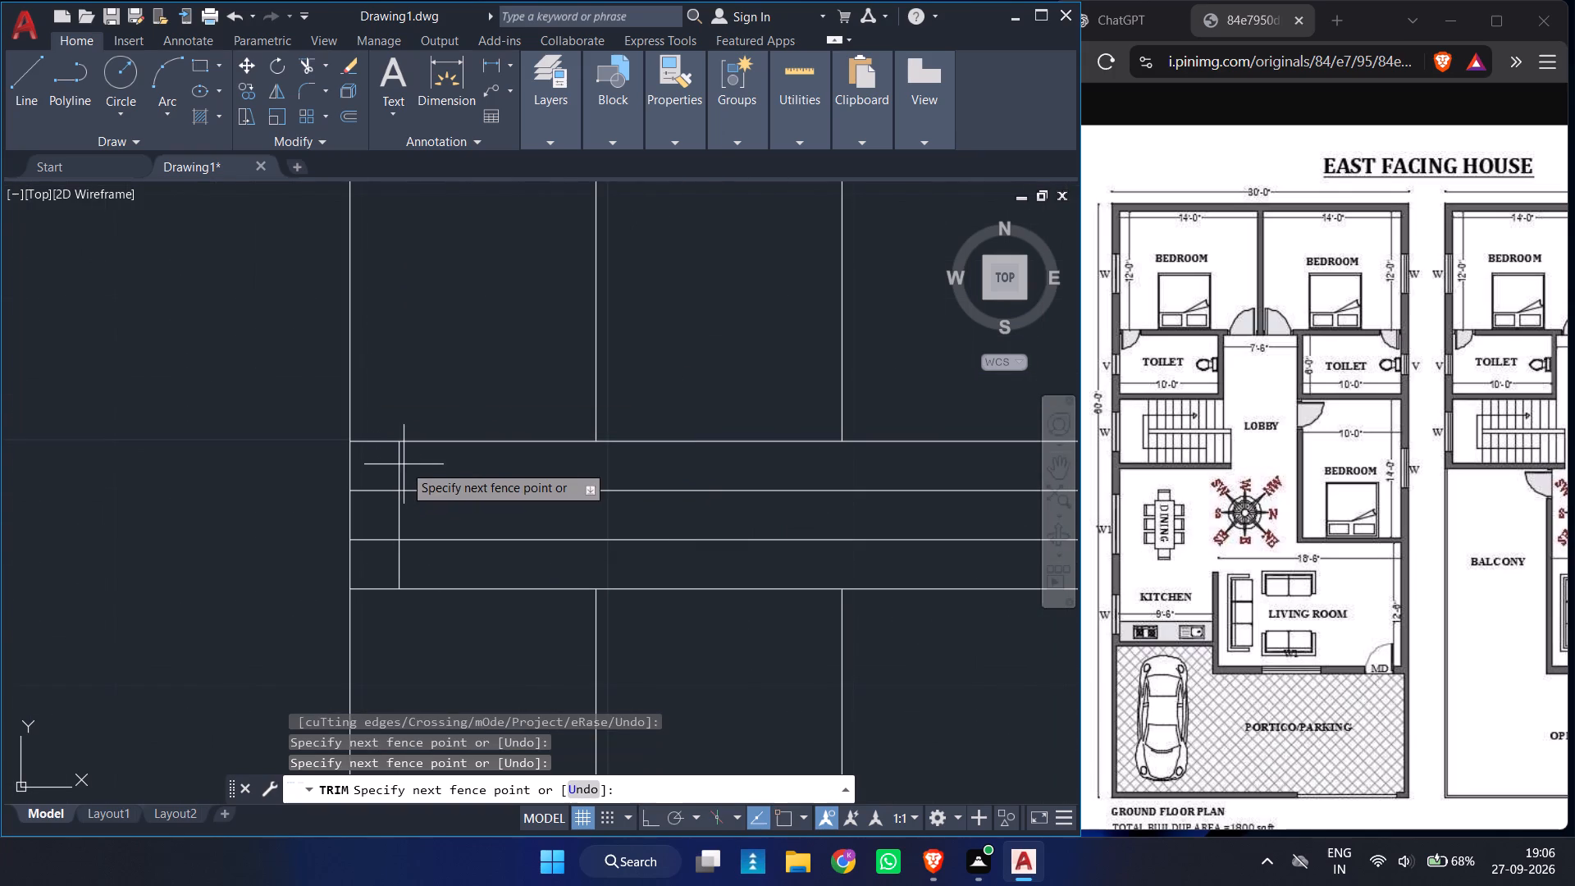
pyautogui.click(372, 511)
pyautogui.click(372, 511)
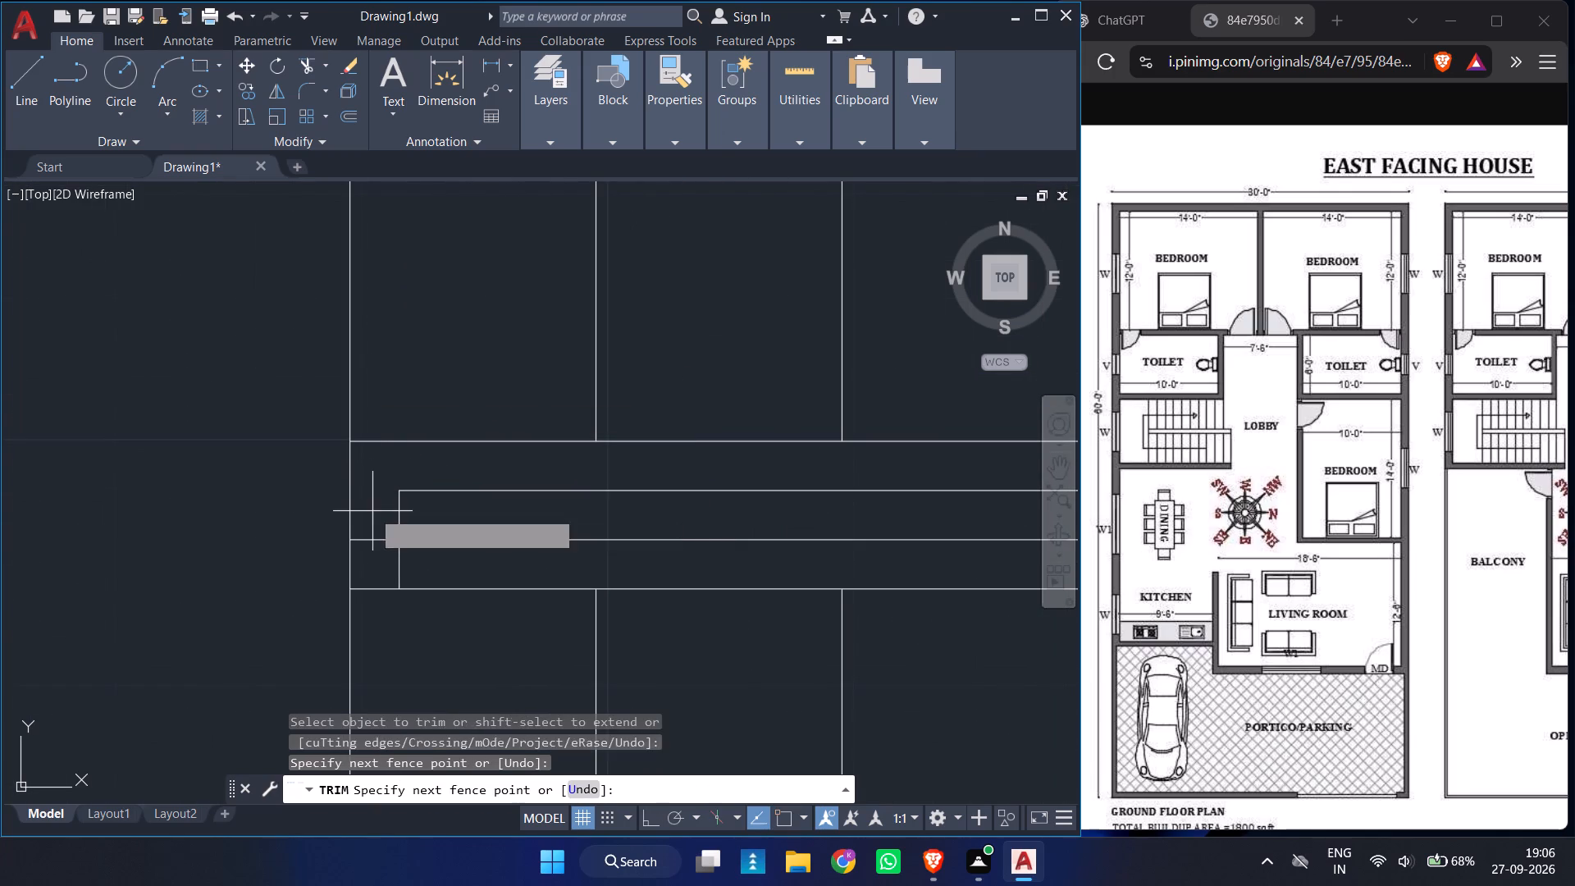
pyautogui.click(377, 553)
pyautogui.click(377, 553)
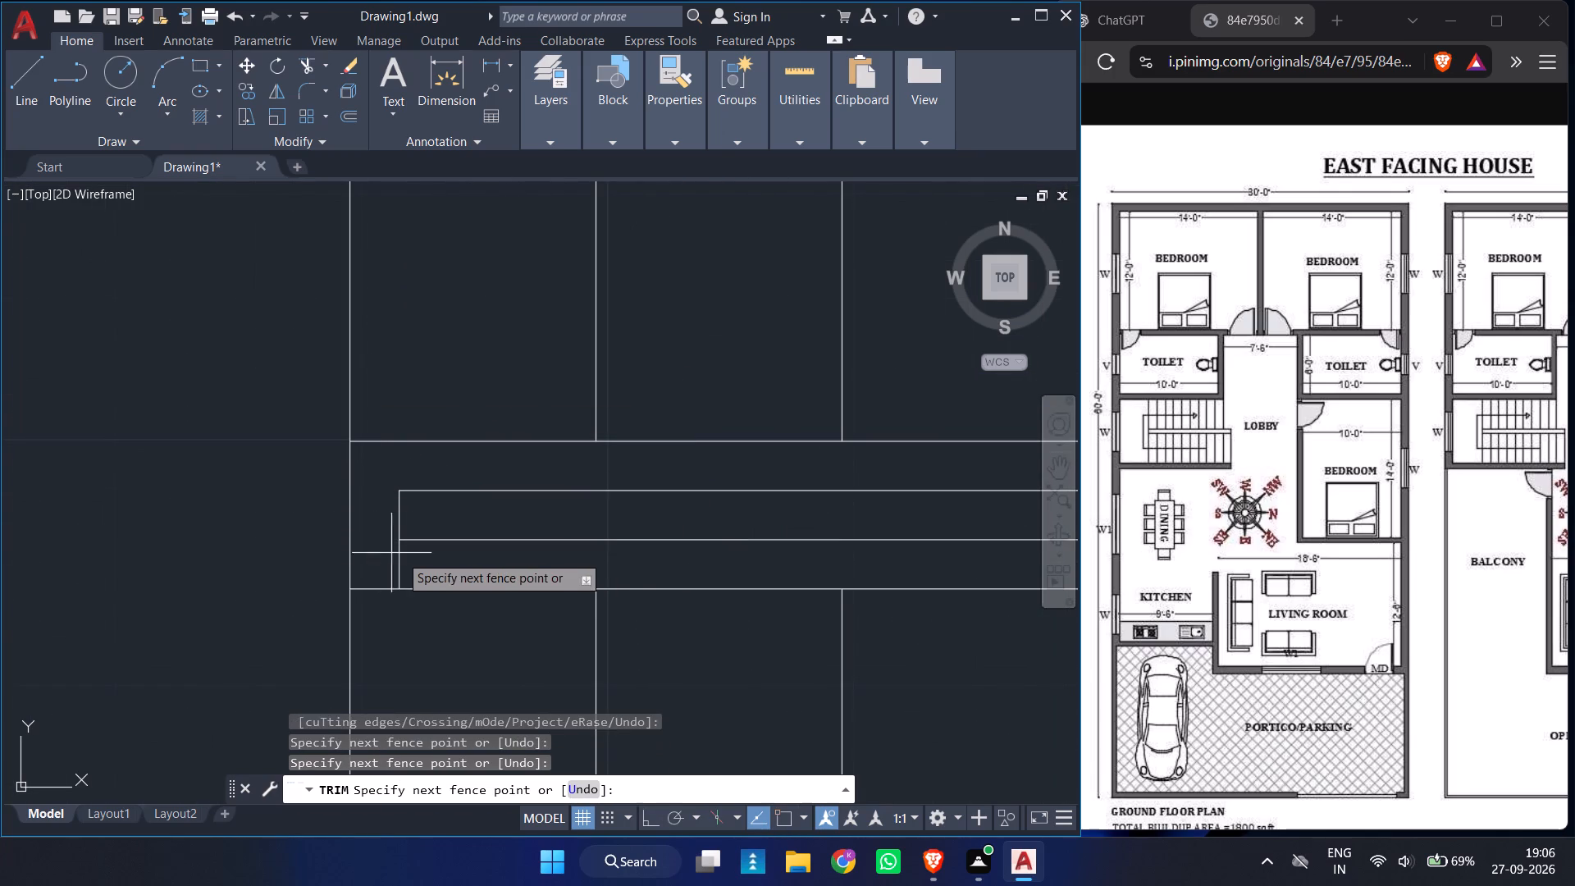
pyautogui.click(444, 568)
# Trim the staircase's lower wall line where it crosses the lobby between the last tread and the bedroom wall.
pyautogui.keyDown('ctrl'); pyautogui.scroll(-3, 535, 330); pyautogui.keyUp('ctrl')
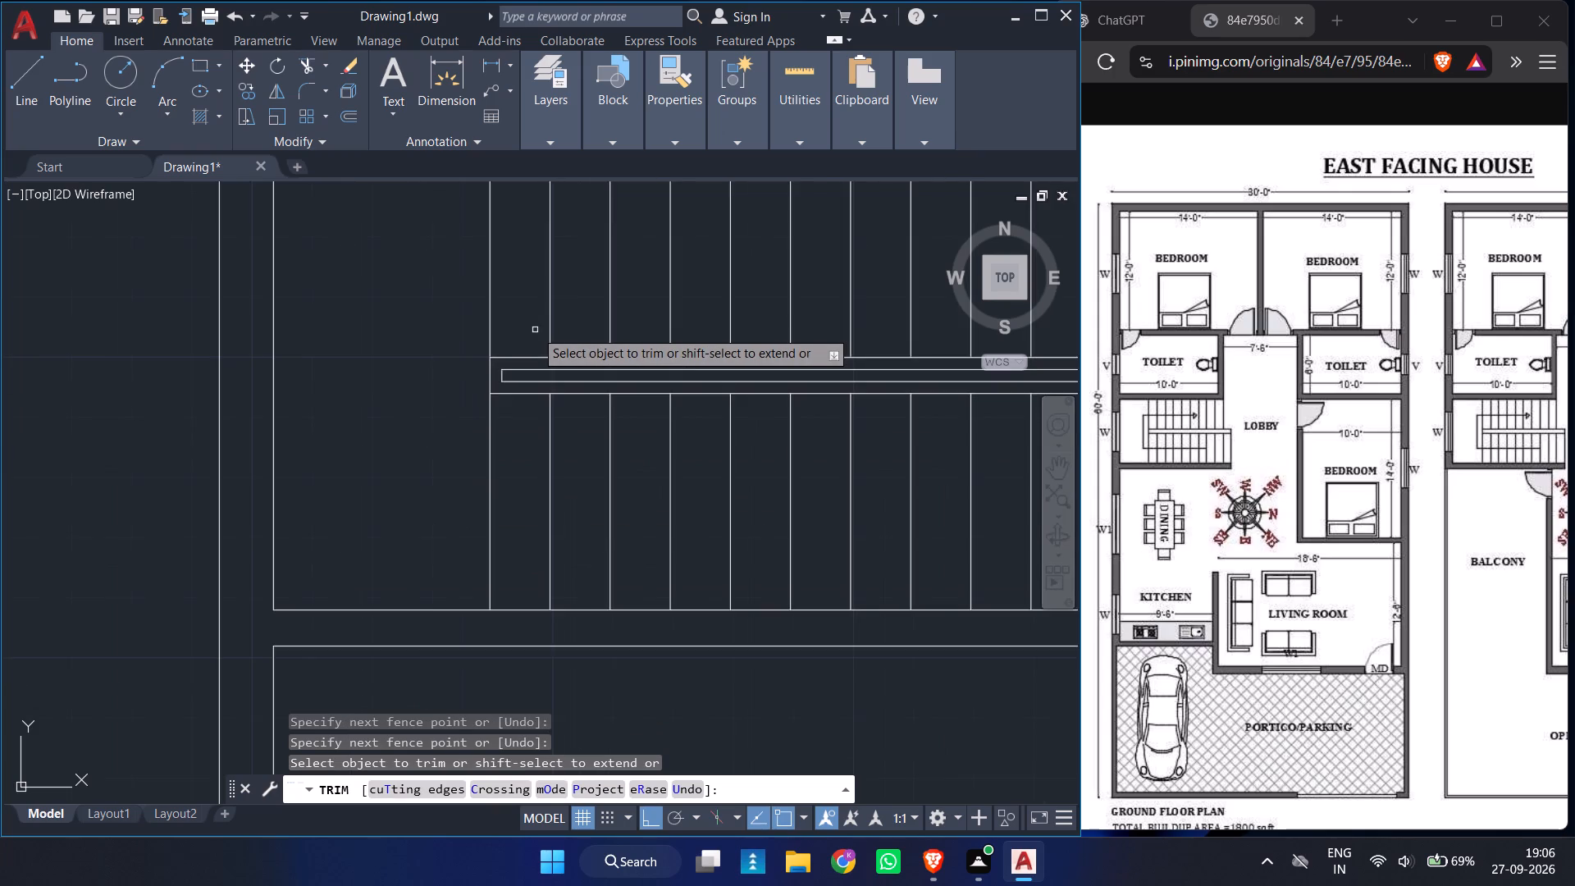
pyautogui.keyDown('ctrl'); pyautogui.scroll(-3, 535, 330); pyautogui.keyUp('ctrl')
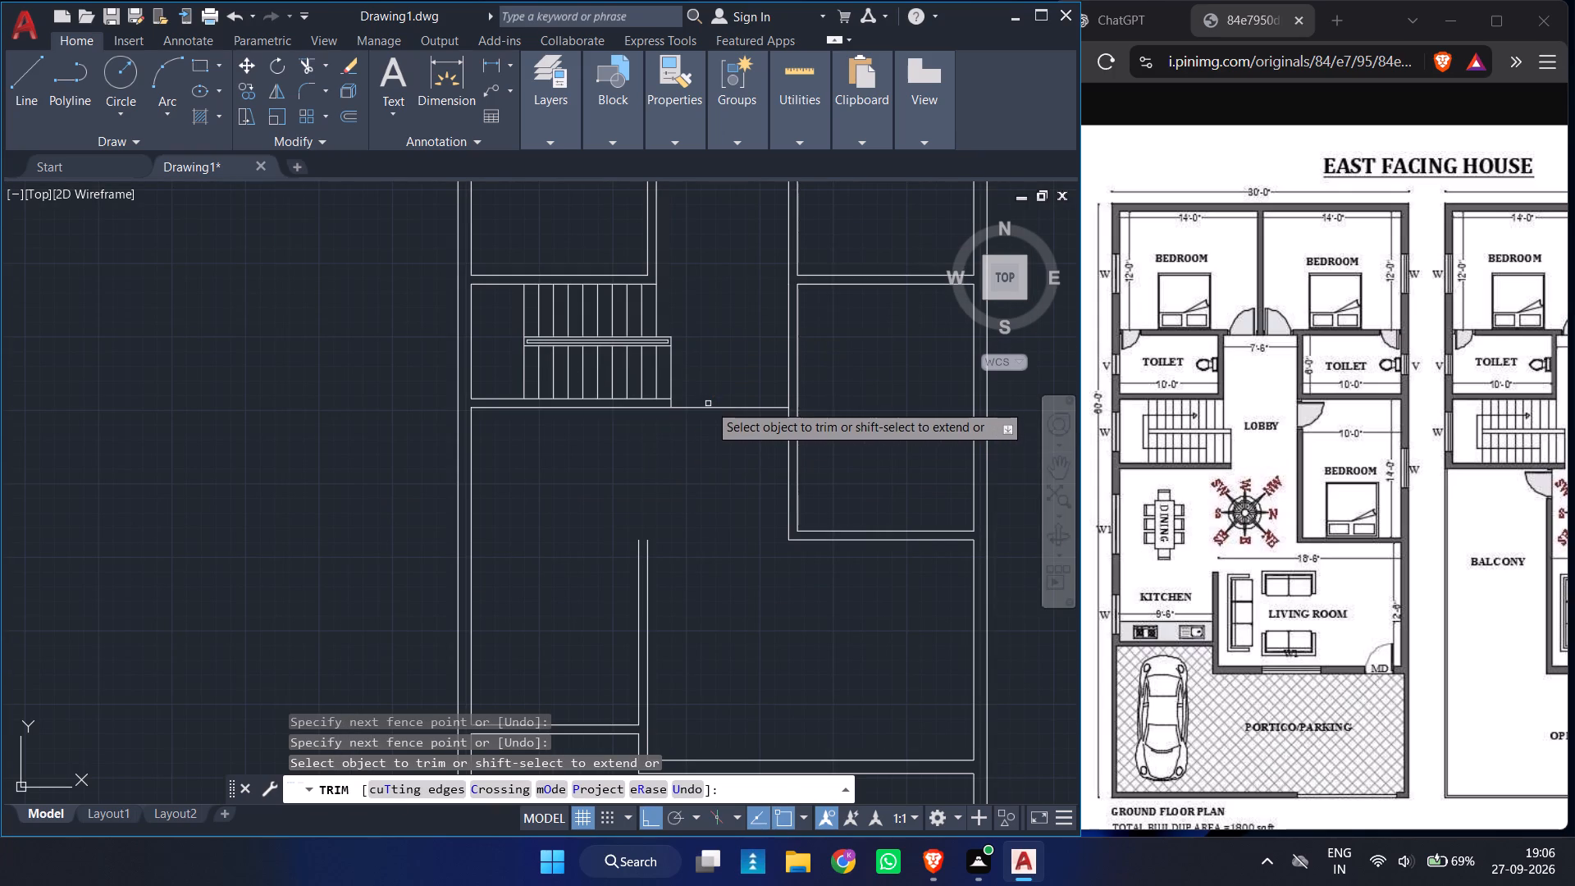
pyautogui.click(709, 404)
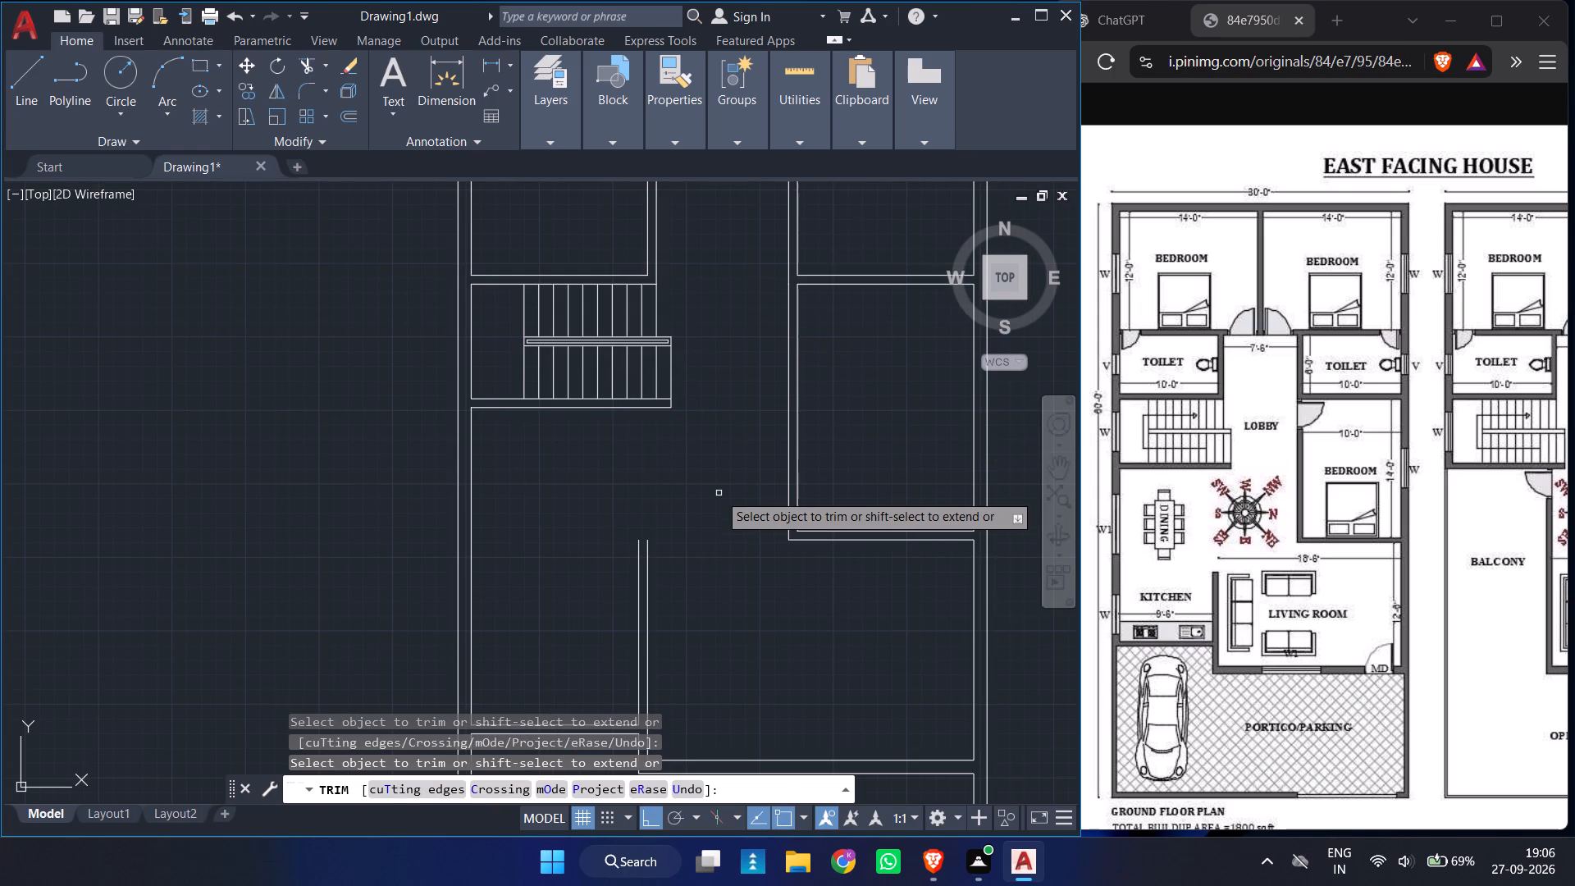
pyautogui.press('Escape')
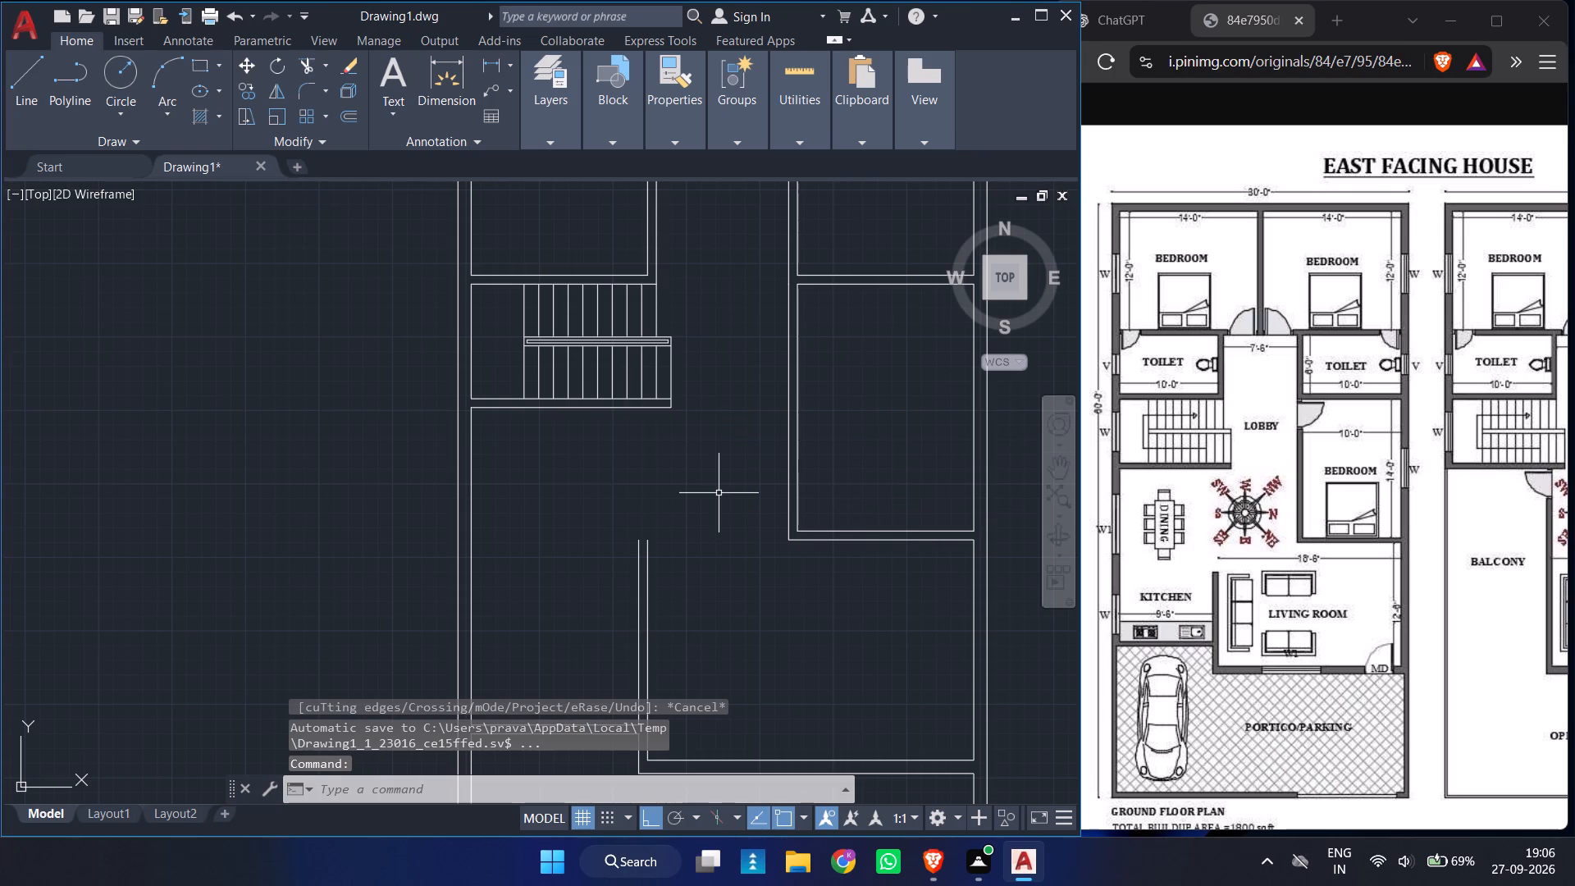
# Offset the lower outer wall line of the bedroom beside the lobby 3' down into the living room.
pyautogui.press('o')
pyautogui.press('Return')
pyautogui.write("3'")
pyautogui.press('Return')
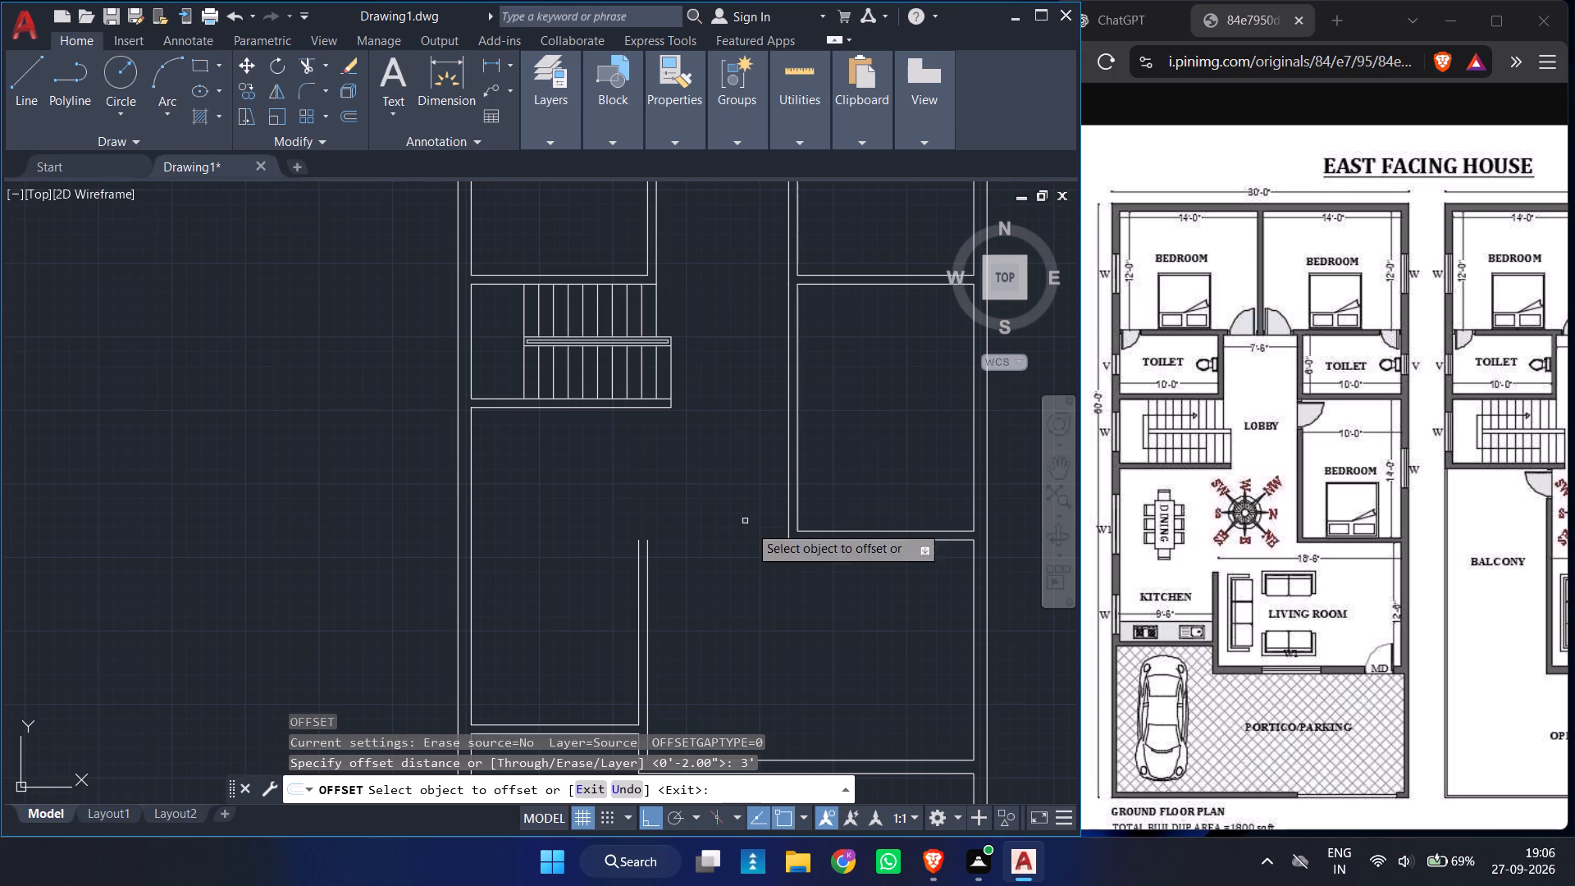
pyautogui.click(796, 540)
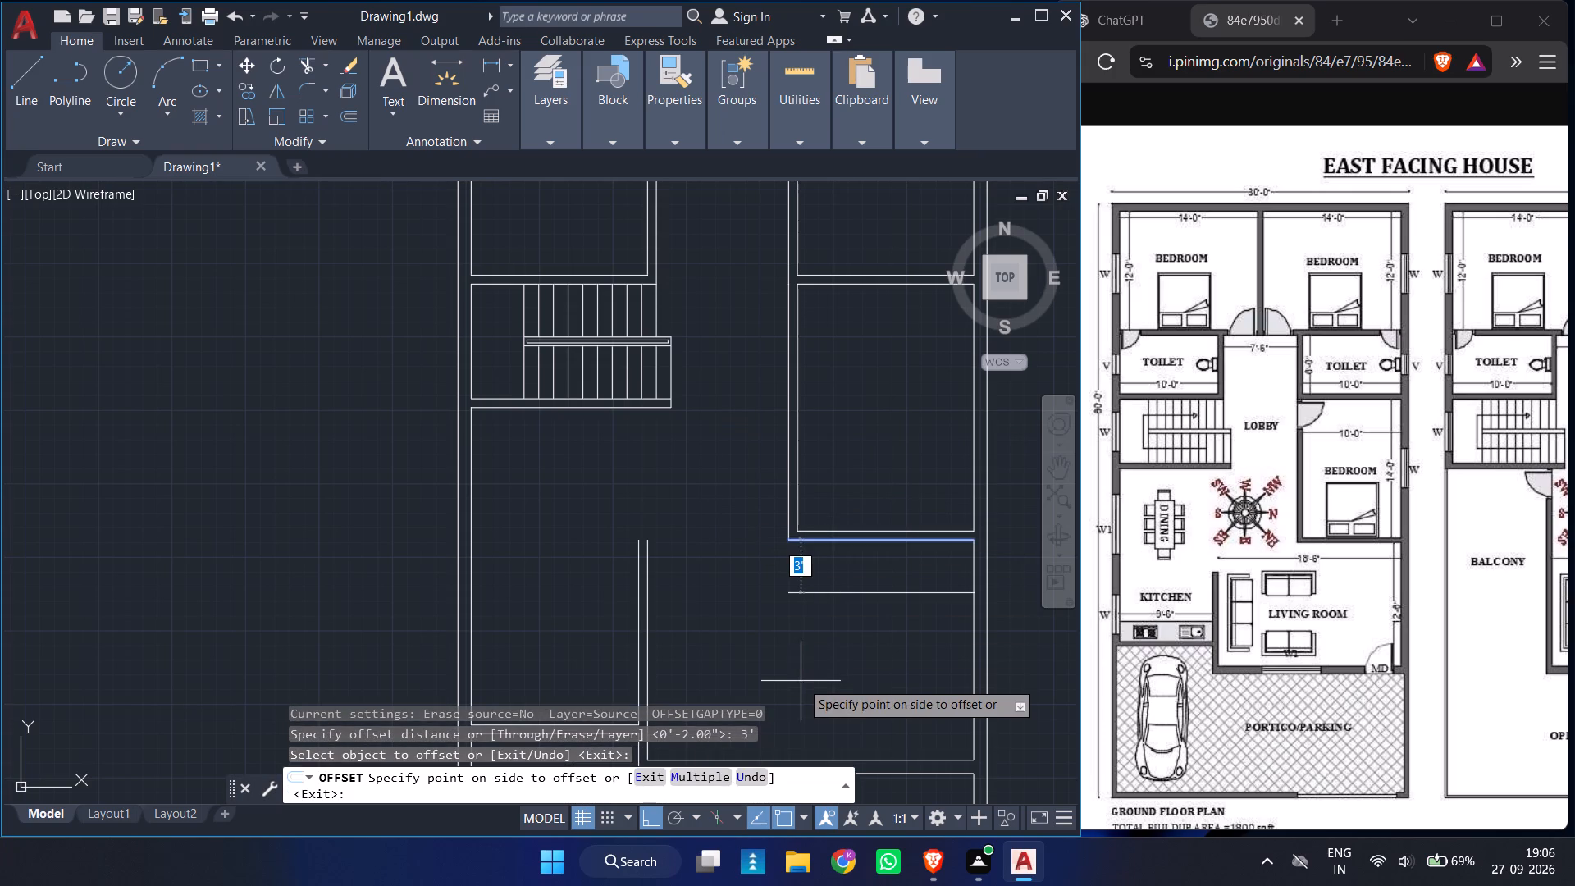
pyautogui.click(801, 681)
pyautogui.press('Escape')
# Extend the new 3' offset line across both lines of the kitchen–living room partition.
pyautogui.write('EX')
pyautogui.press('space')
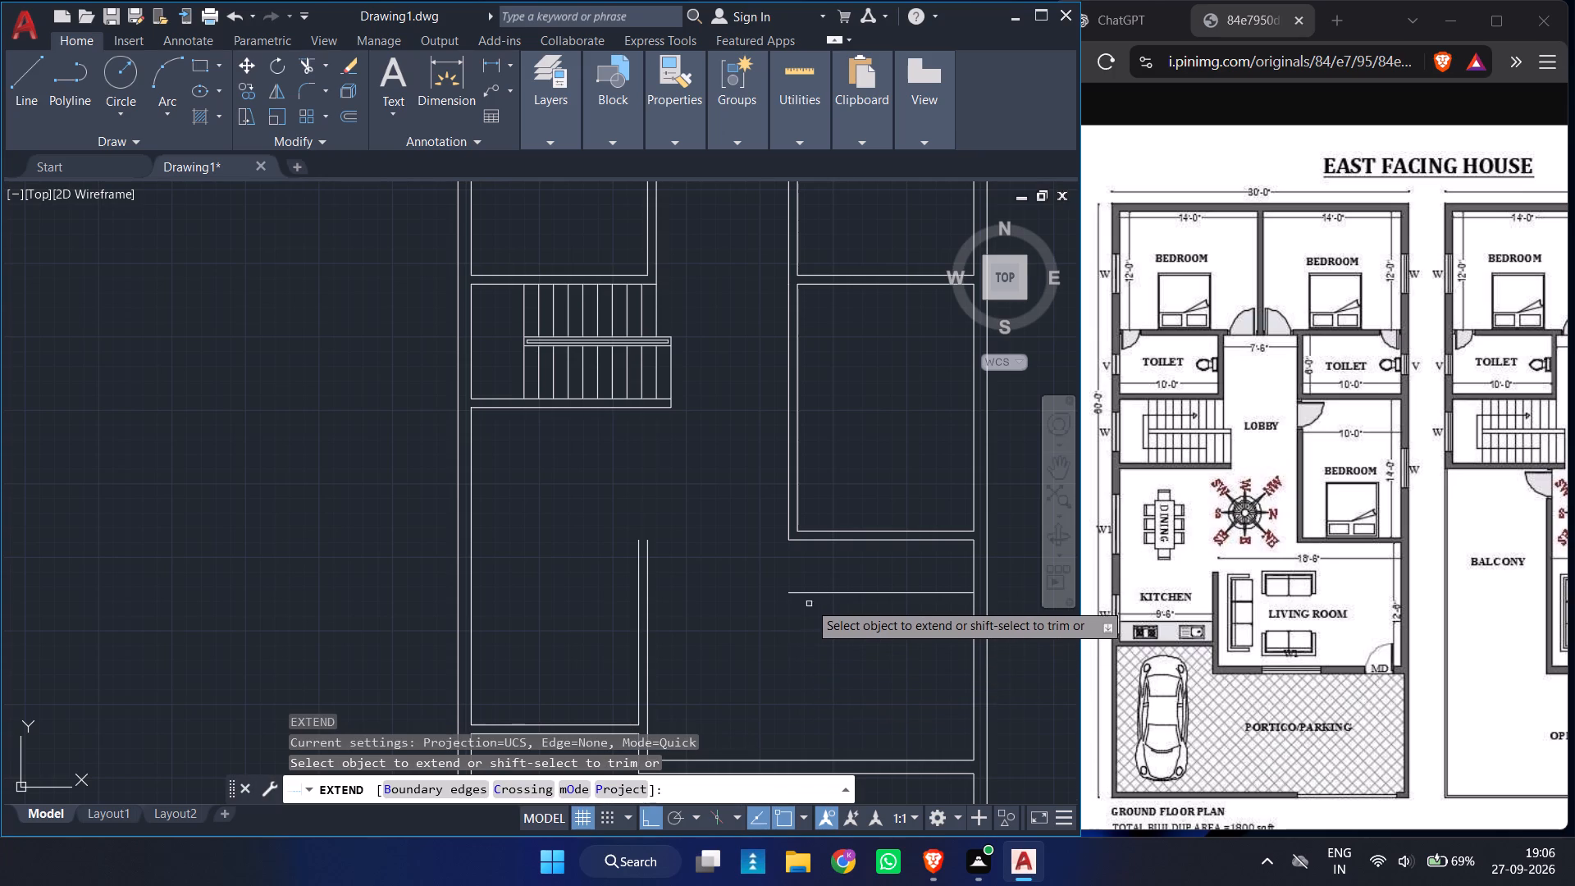
pyautogui.click(803, 591)
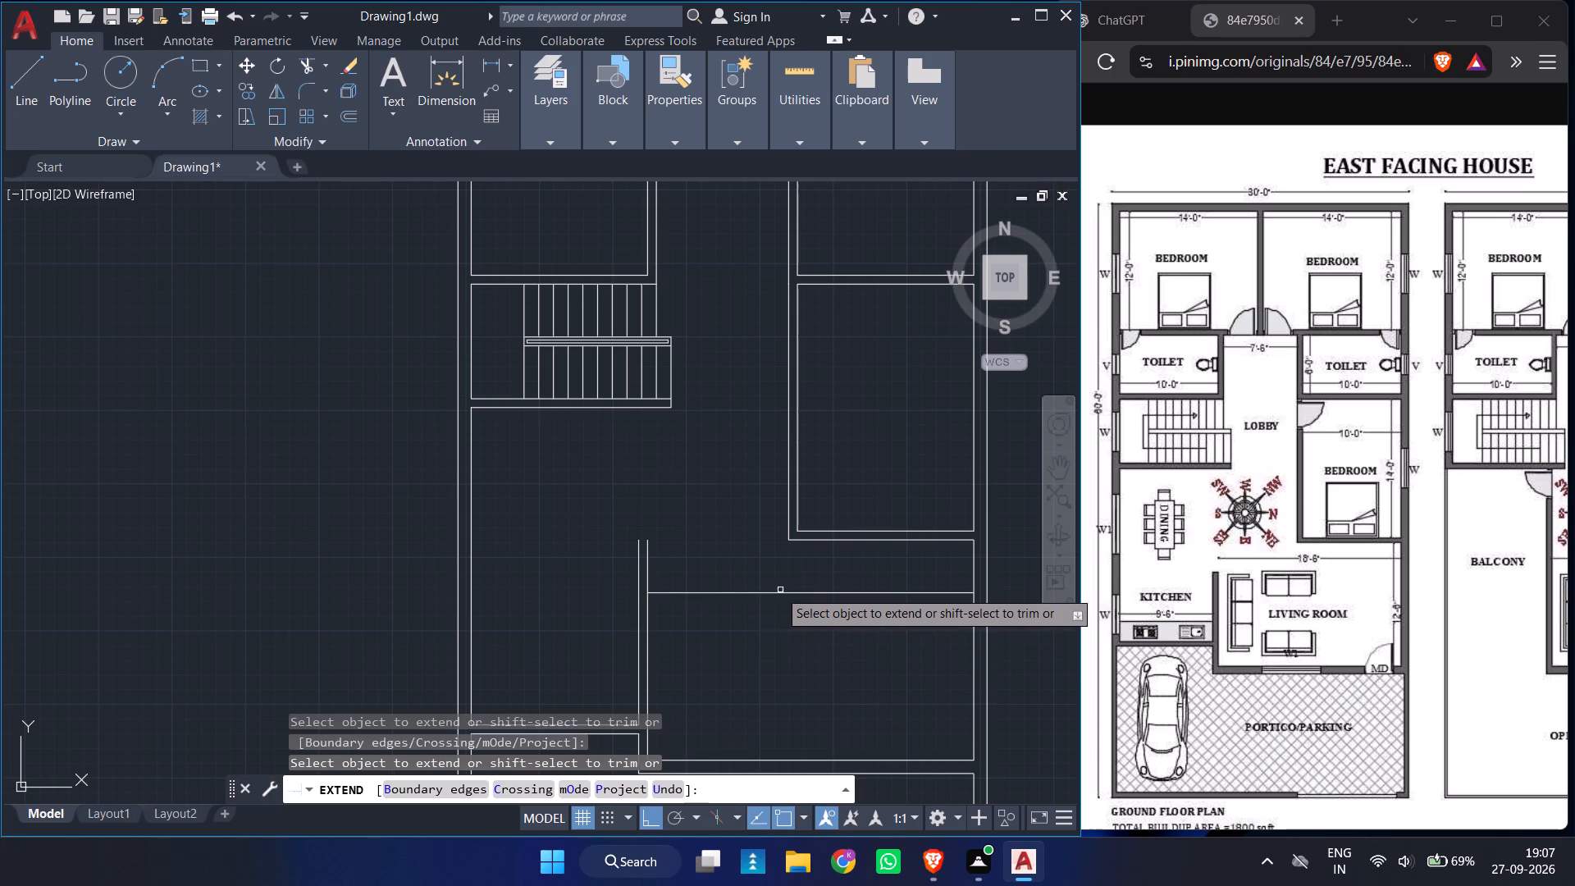
pyautogui.click(732, 592)
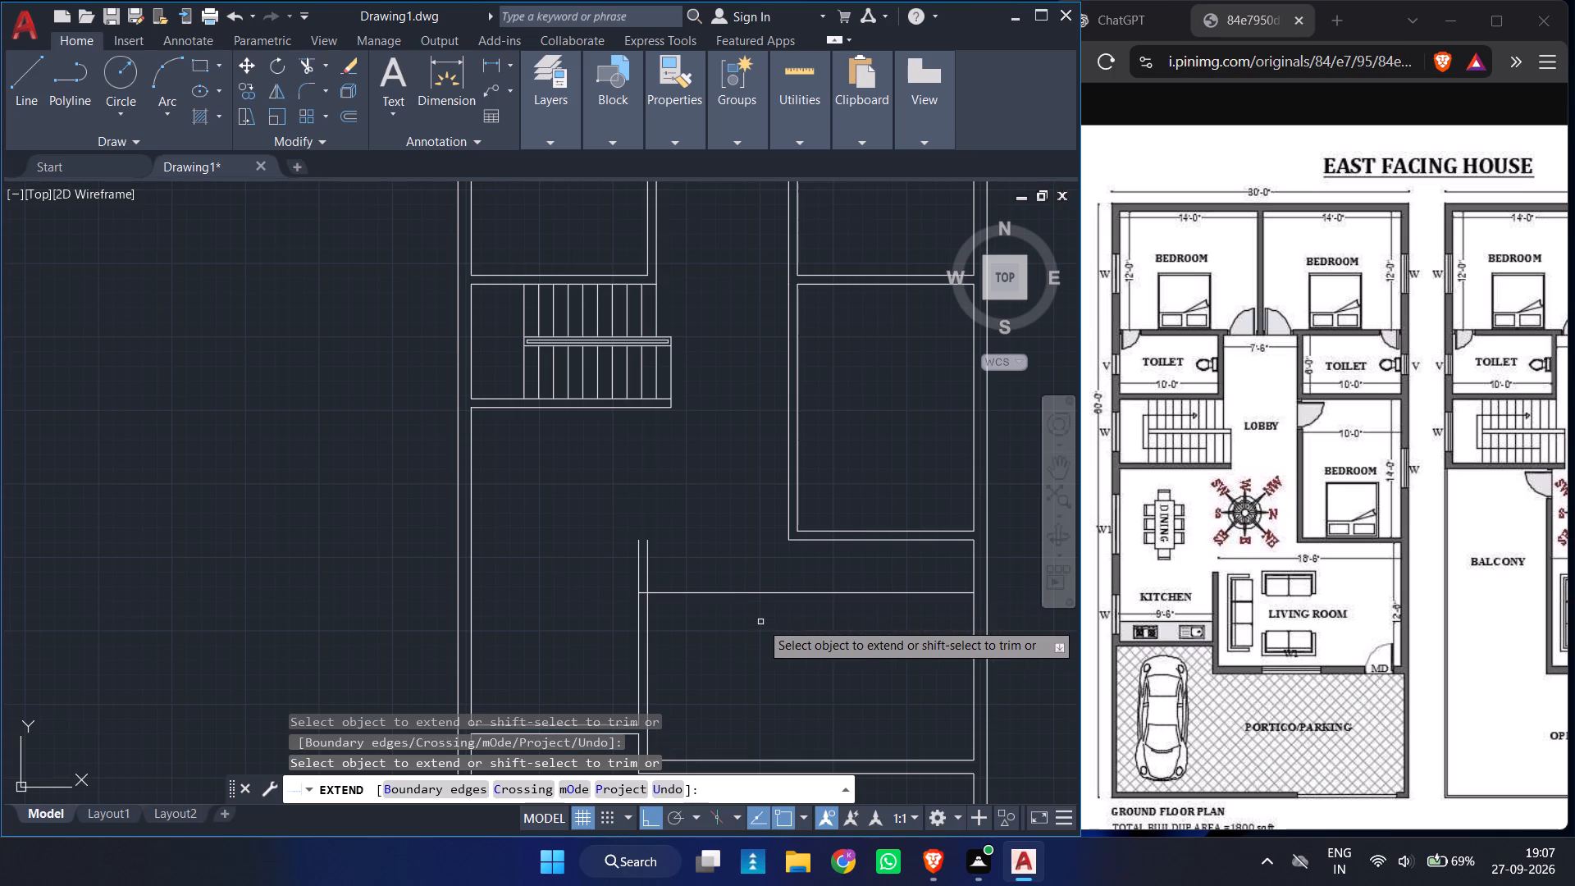
pyautogui.press('space')
# Trim both partition lines above the 3' offset line and remove its leftover across the living room, leaving a capped wall end.
pyautogui.write('TR')
pyautogui.press('space')
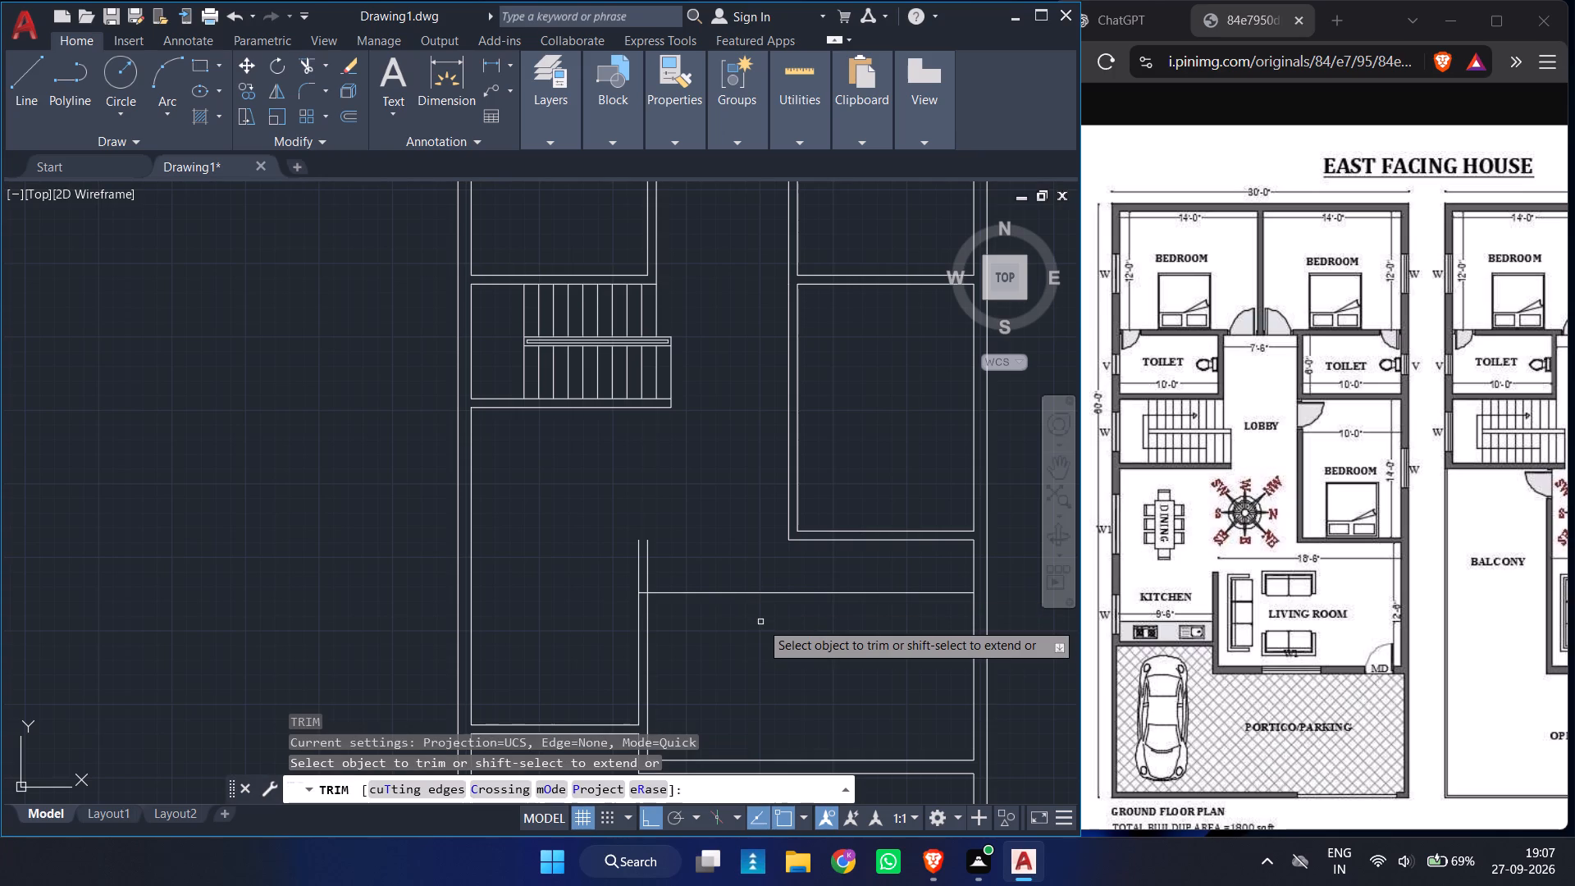
pyautogui.click(647, 571)
pyautogui.click(638, 565)
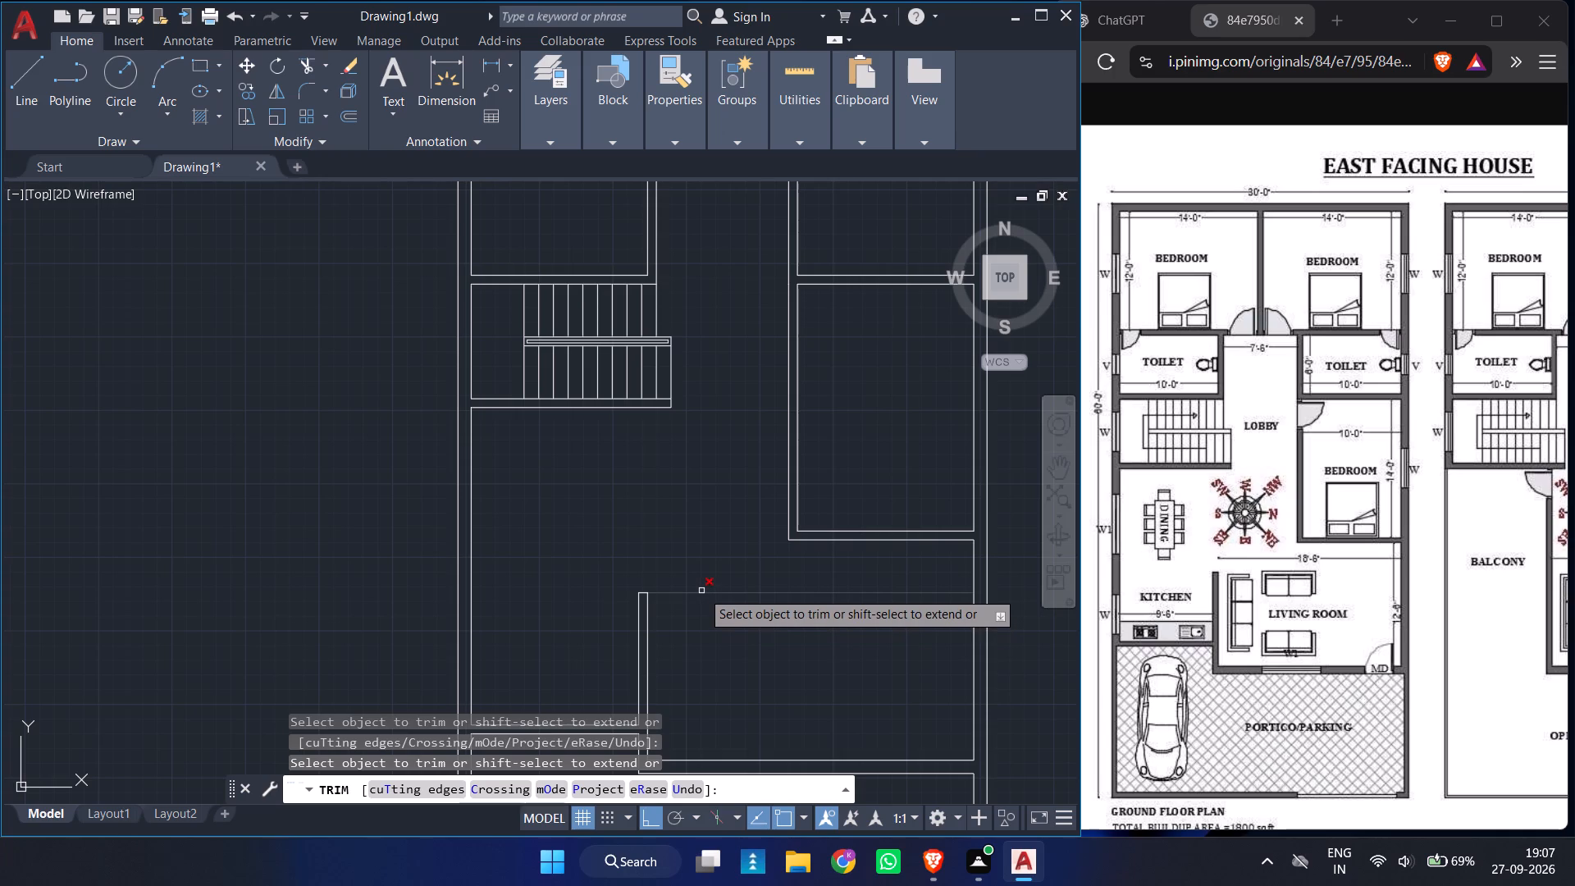
pyautogui.click(701, 591)
pyautogui.keyDown('ctrl'); pyautogui.scroll(-3, 711, 503); pyautogui.keyUp('ctrl')
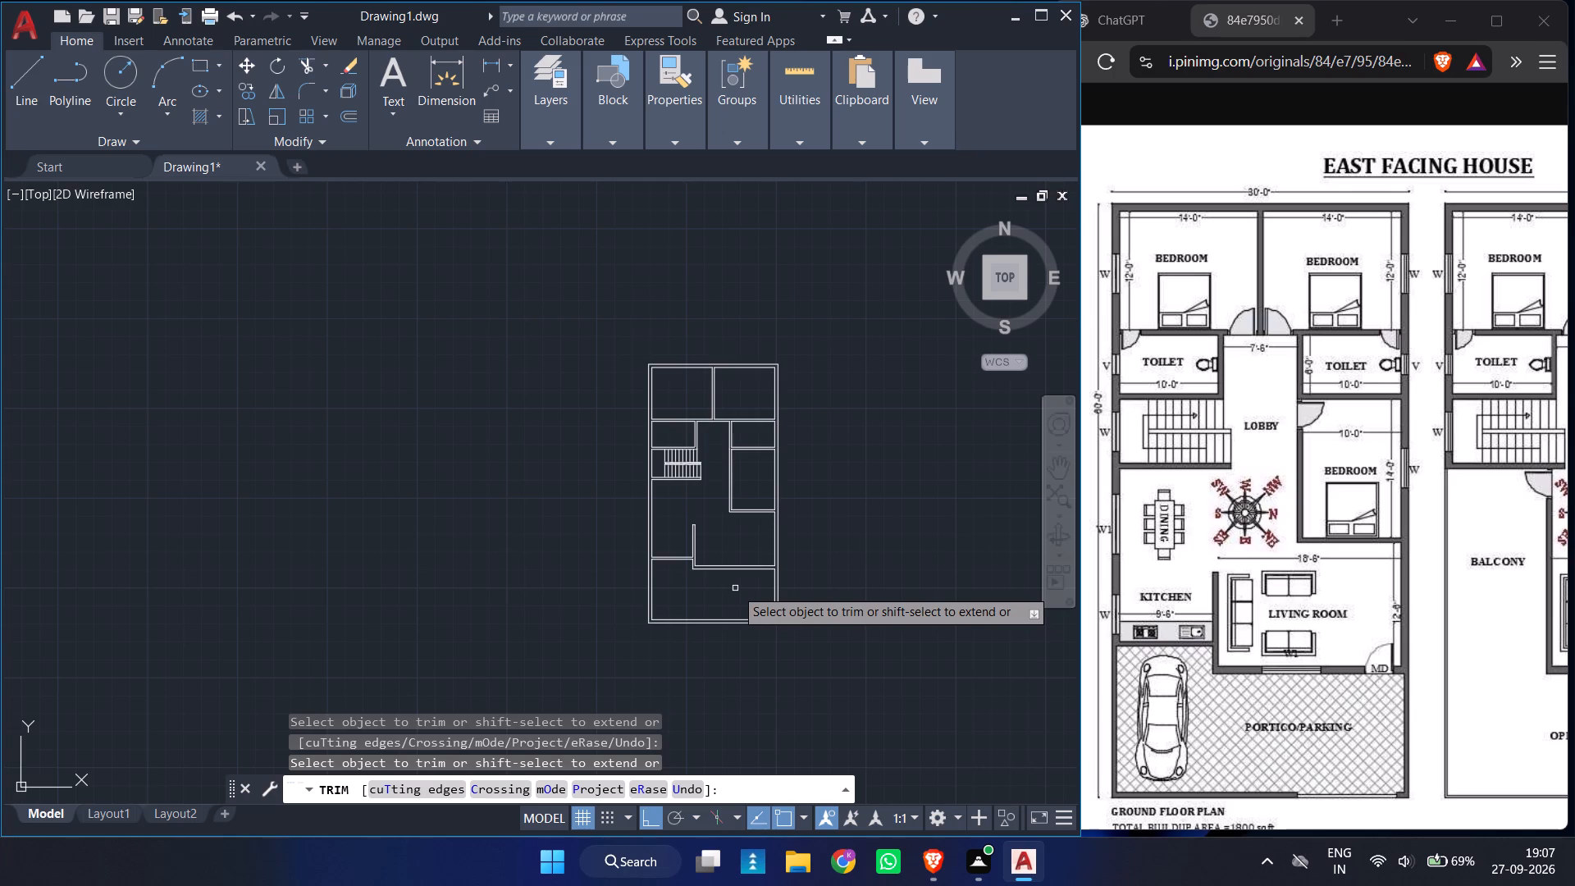
pyautogui.press('Escape')
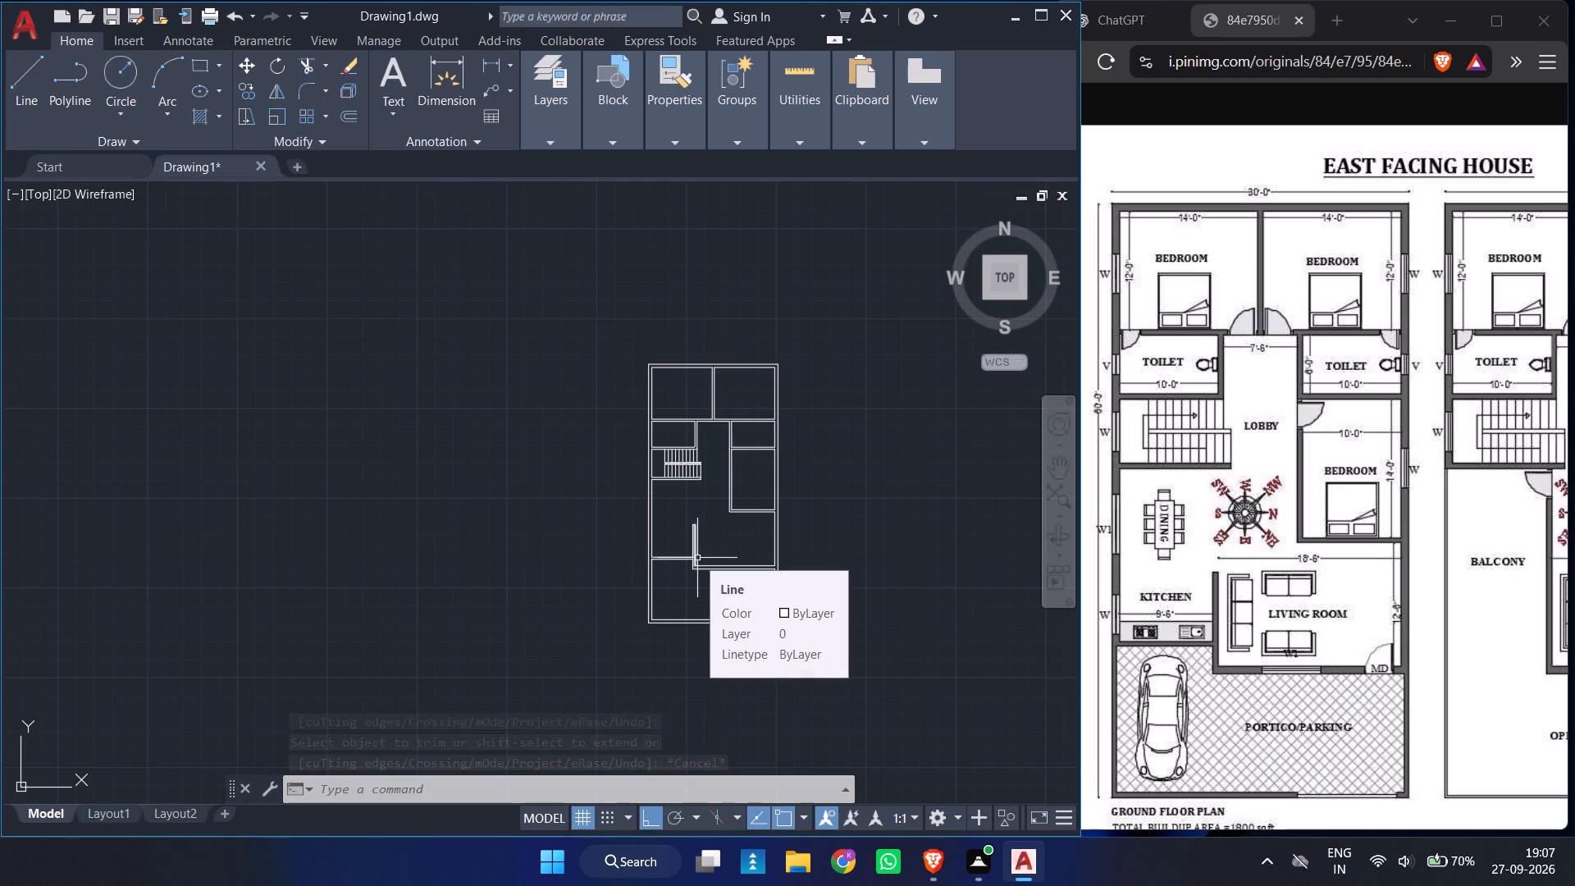
# Offset the kitchen's lower inner wall line 2' up into the kitchen for the counter edge.
pyautogui.keyDown('ctrl'); pyautogui.scroll(5, 682, 560); pyautogui.keyUp('ctrl')
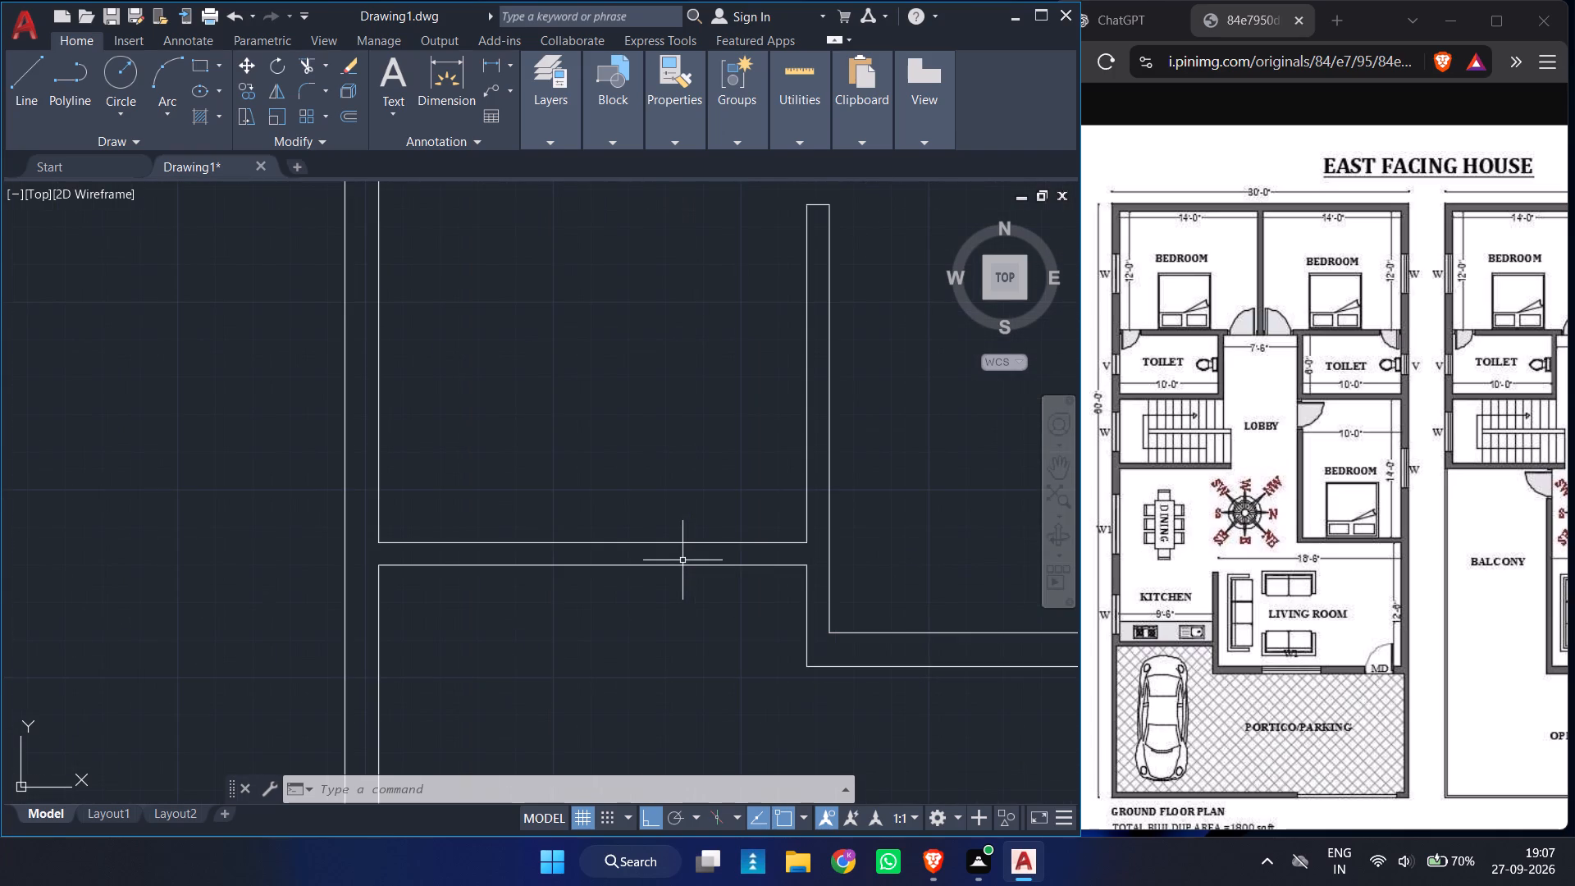
pyautogui.press('o')
pyautogui.press('Return')
pyautogui.write("2'")
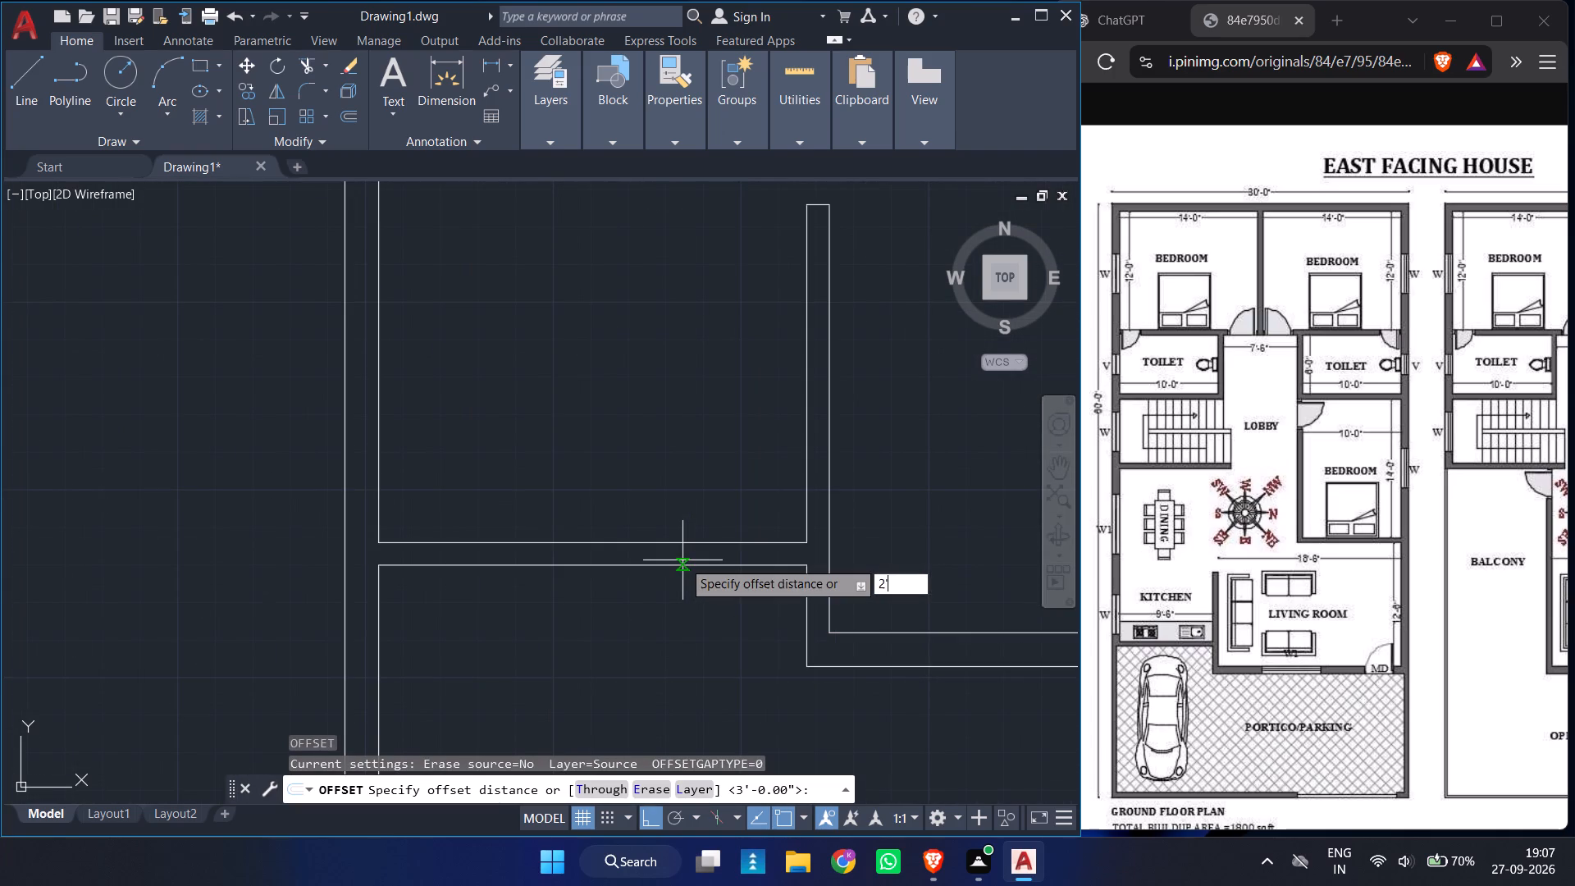
pyautogui.press('Return')
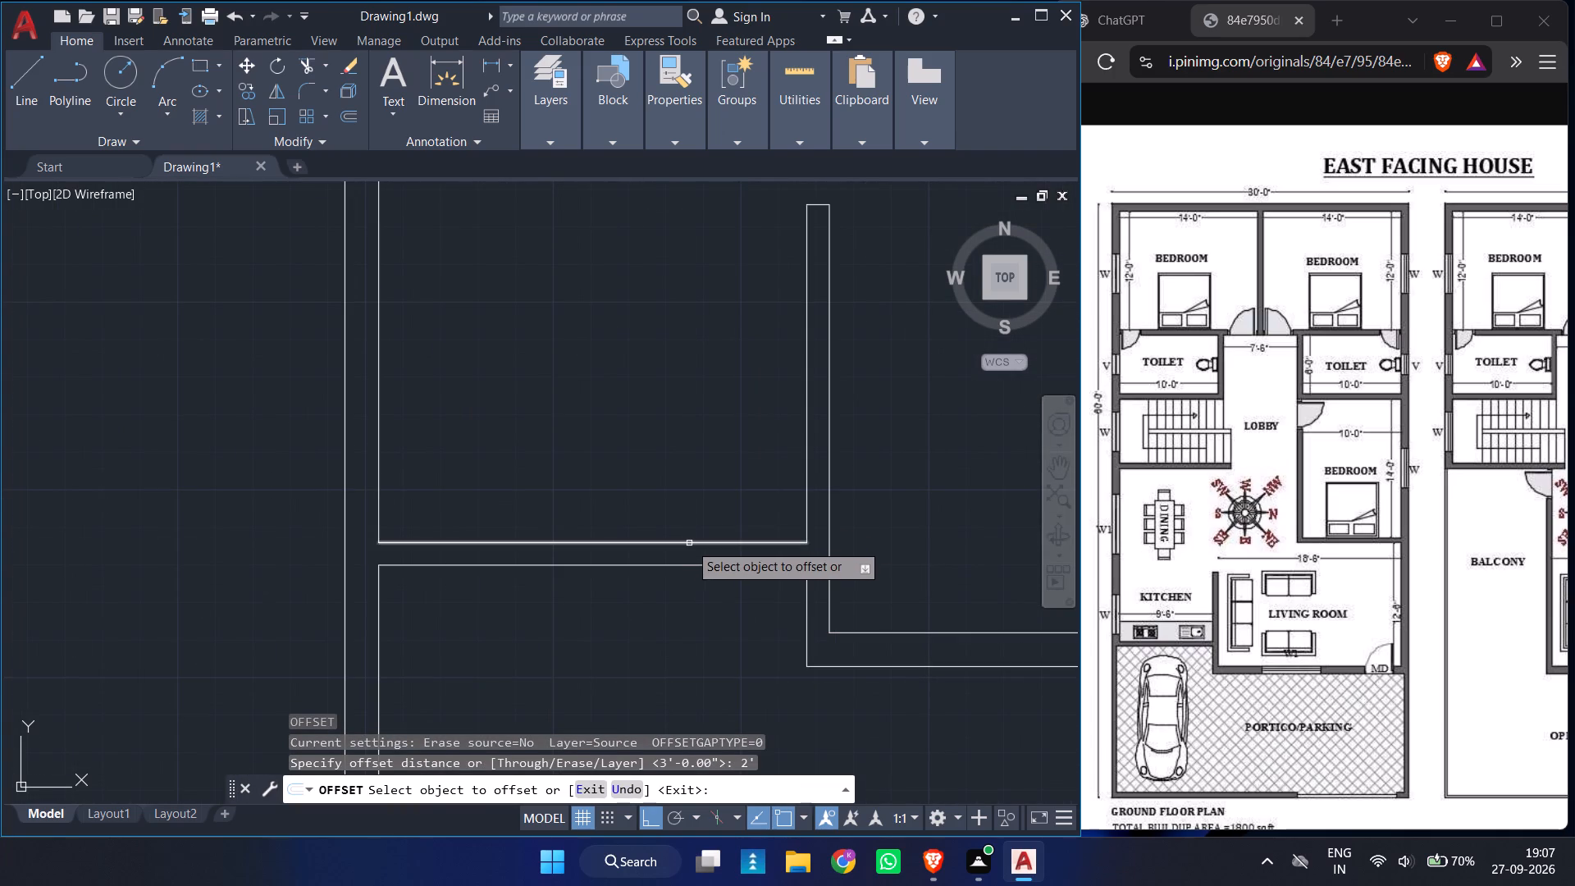
pyautogui.click(689, 543)
pyautogui.click(702, 335)
pyautogui.keyDown('ctrl'); pyautogui.scroll(-3, 702, 335); pyautogui.keyUp('ctrl')
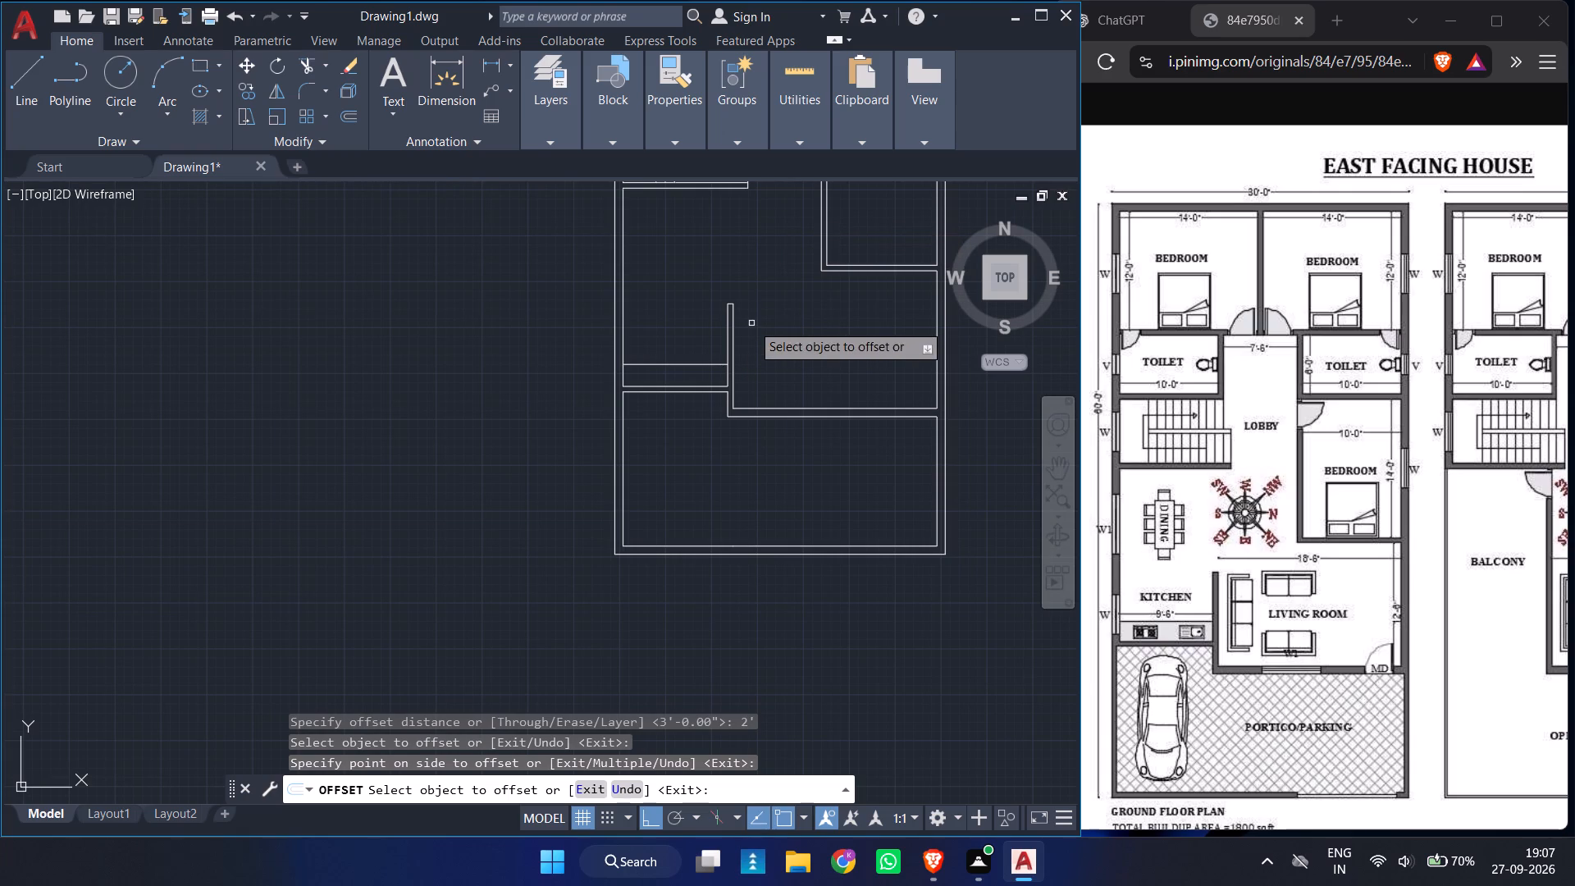
pyautogui.press('Escape')
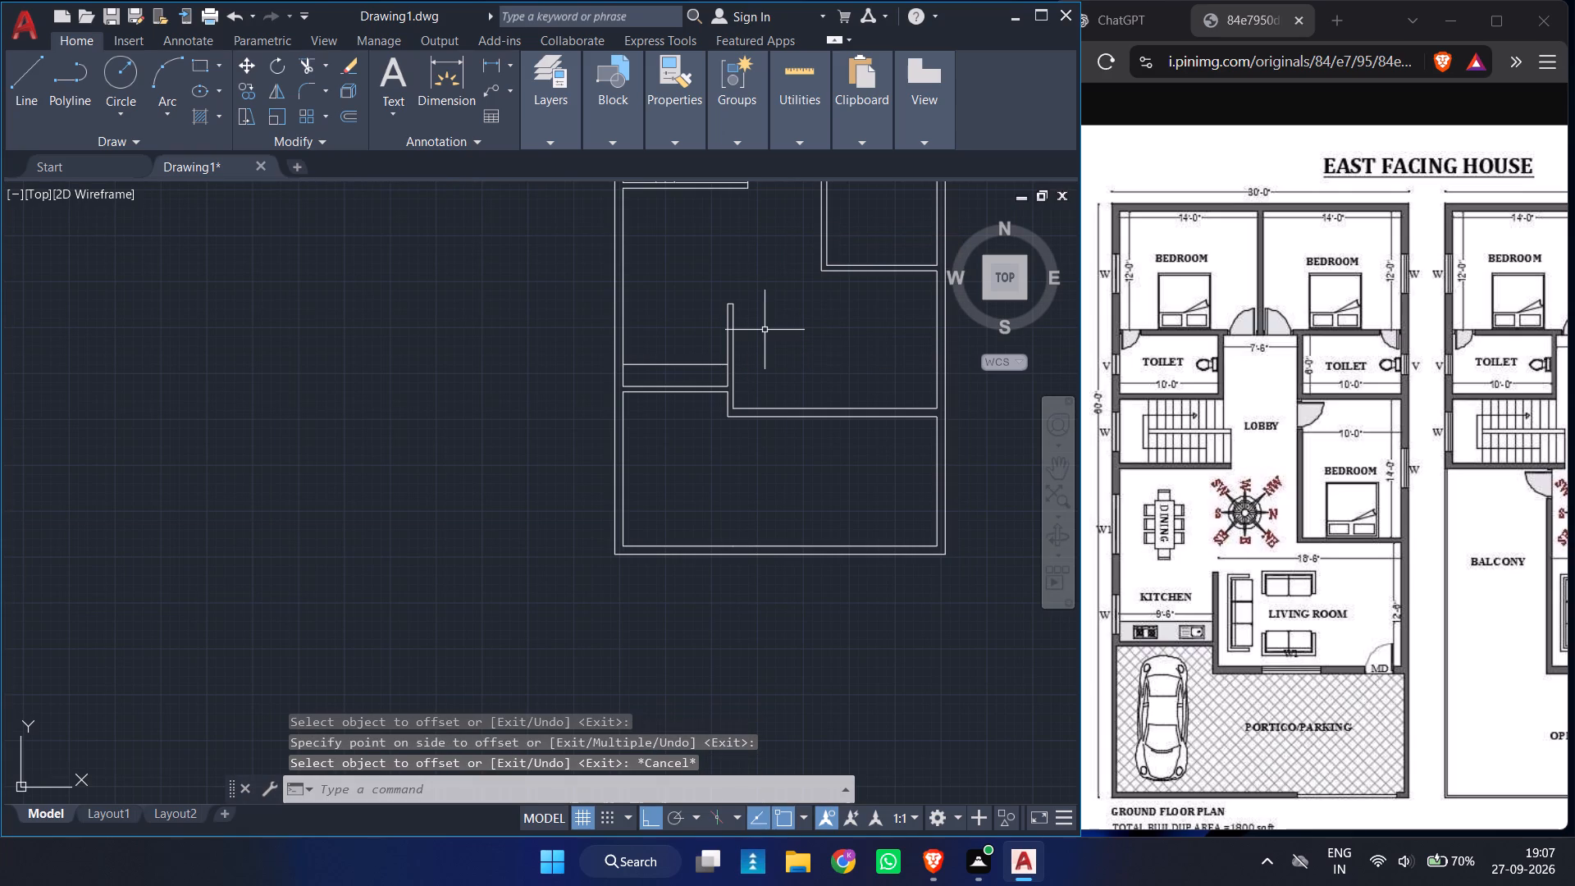
# Open the Tool Palettes.
pyautogui.press('t')
pyautogui.press('p')
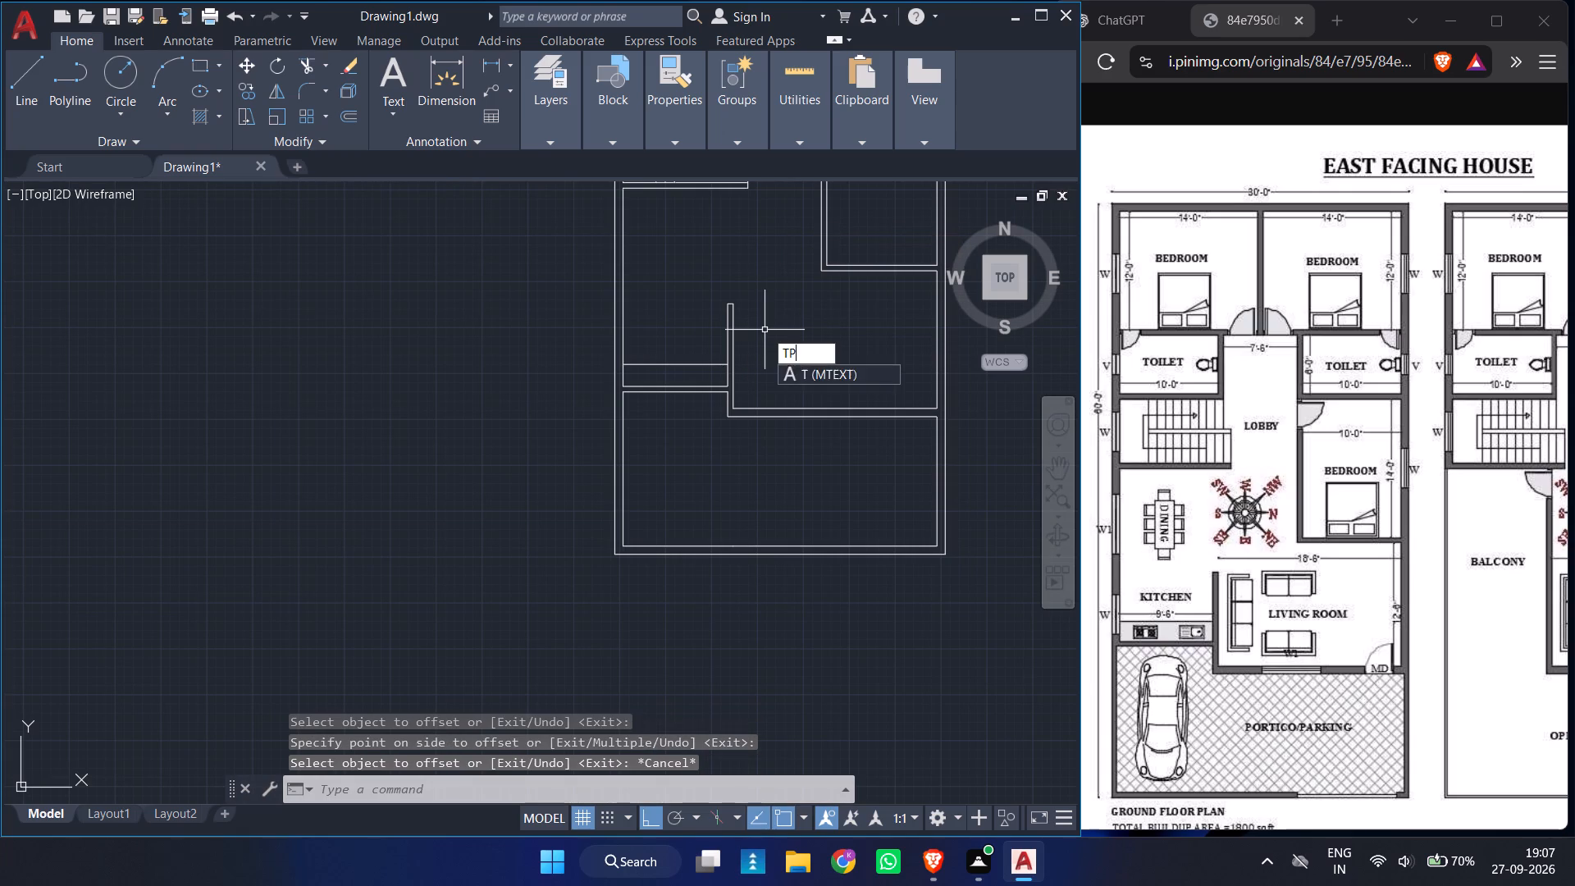
pyautogui.press('Return')
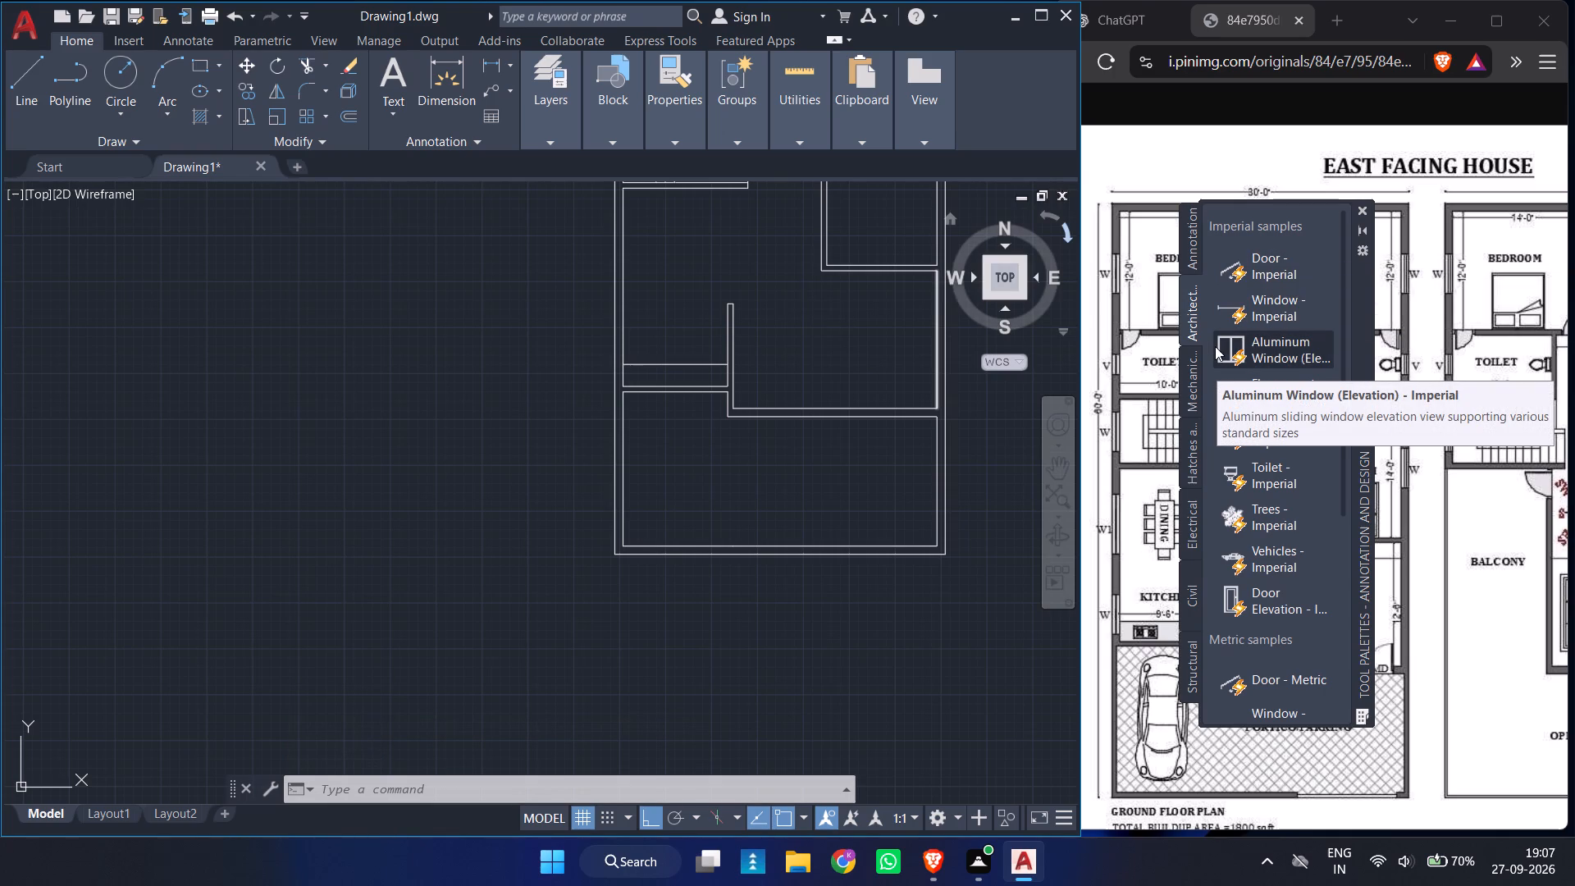
# Open DesignCenter and insert the "Sink-double - 36 in top" block from Kitchens.dwg in the empty space below the plan.
pyautogui.hotkey('ctrl', '2')
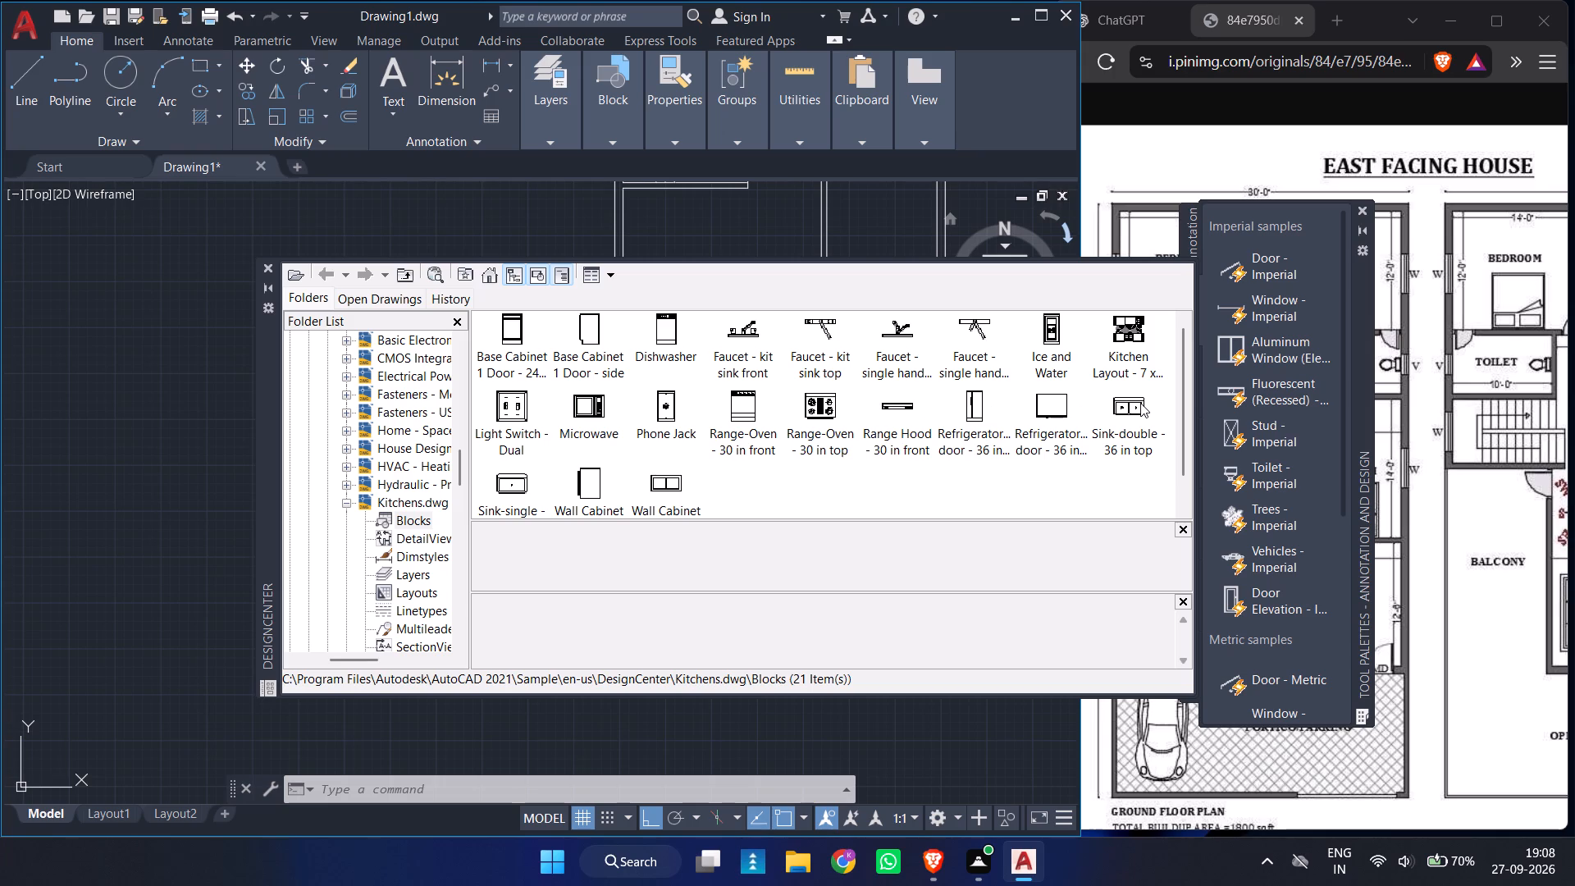
pyautogui.moveTo(1140, 403); pyautogui.dragTo(695, 724)
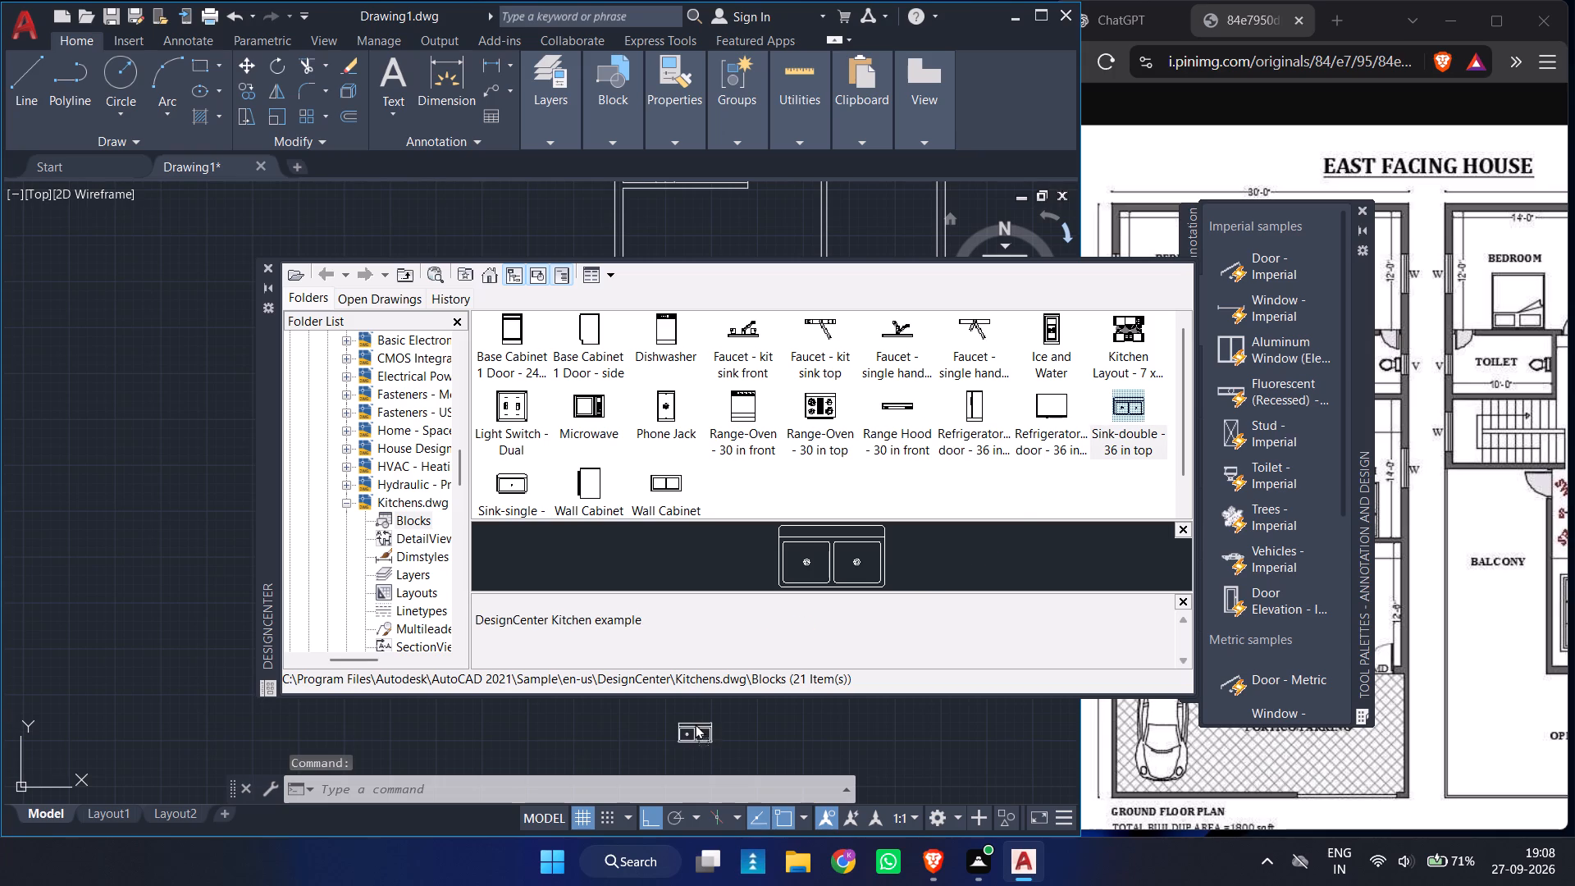
pyautogui.moveTo(695, 724); pyautogui.dragTo(696, 722)
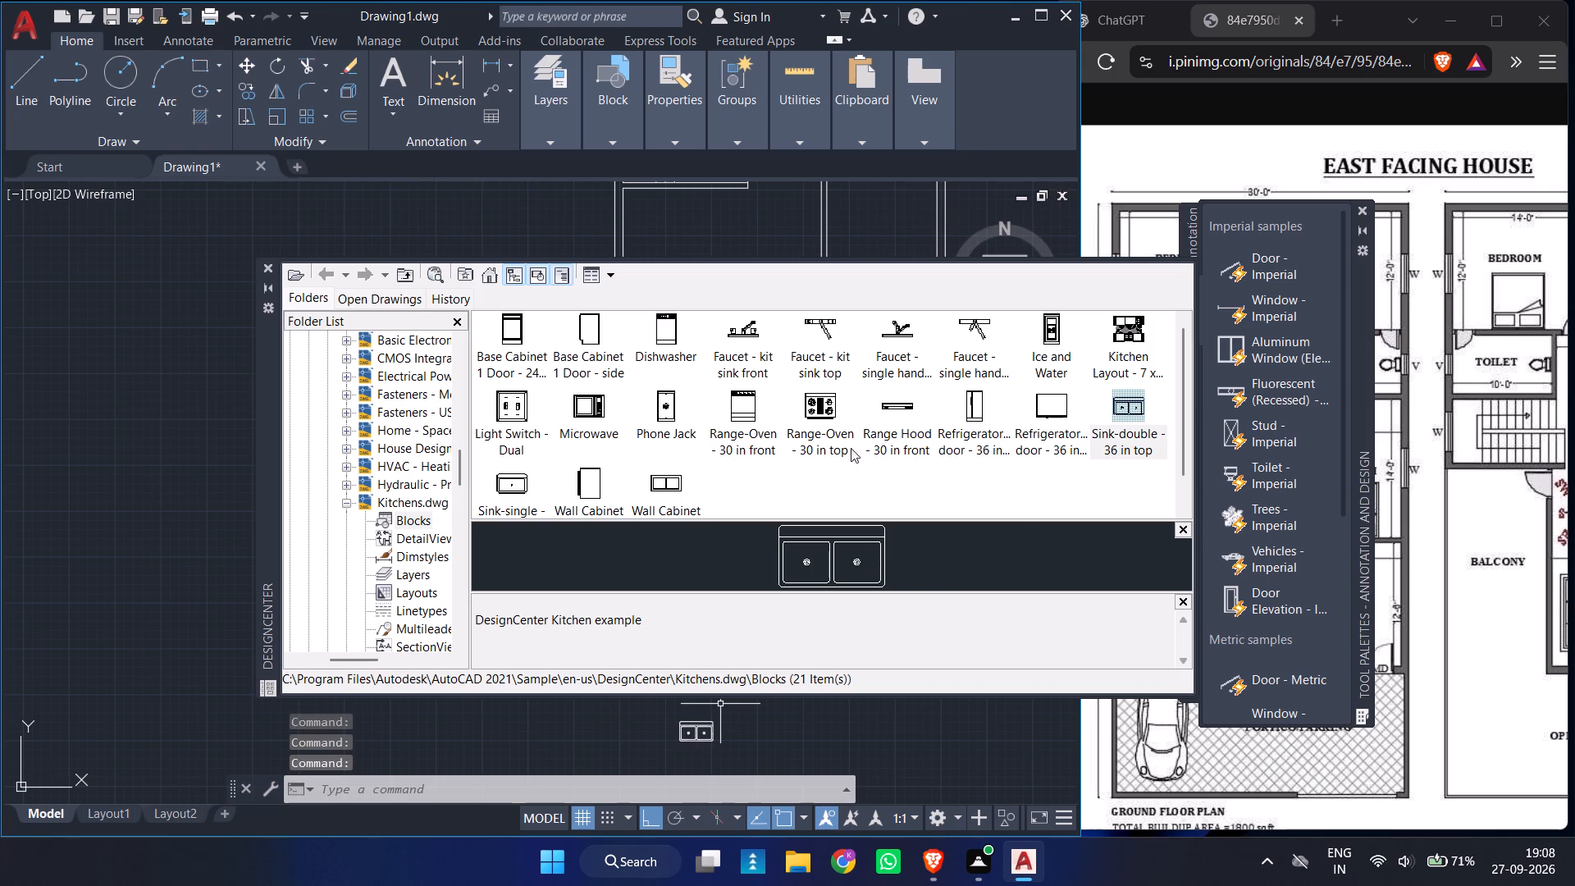
# Insert the "Faucet - kit sink top" block from Kitchens.dwg below the plan beside the double sink, and close DesignCenter.
pyautogui.click(816, 343)
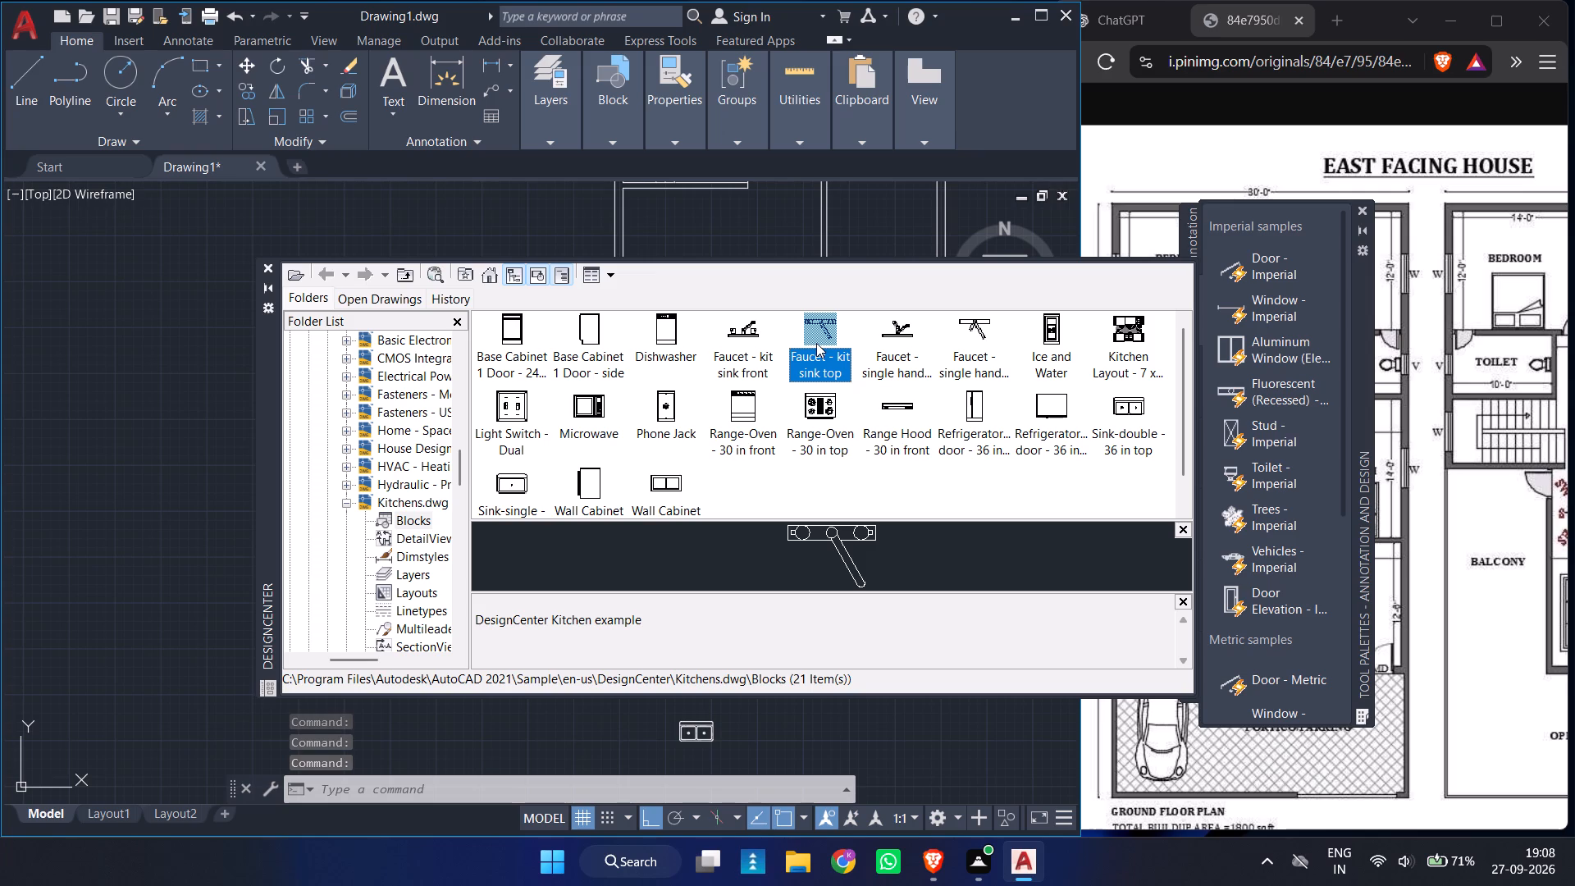
pyautogui.moveTo(816, 343); pyautogui.dragTo(647, 676)
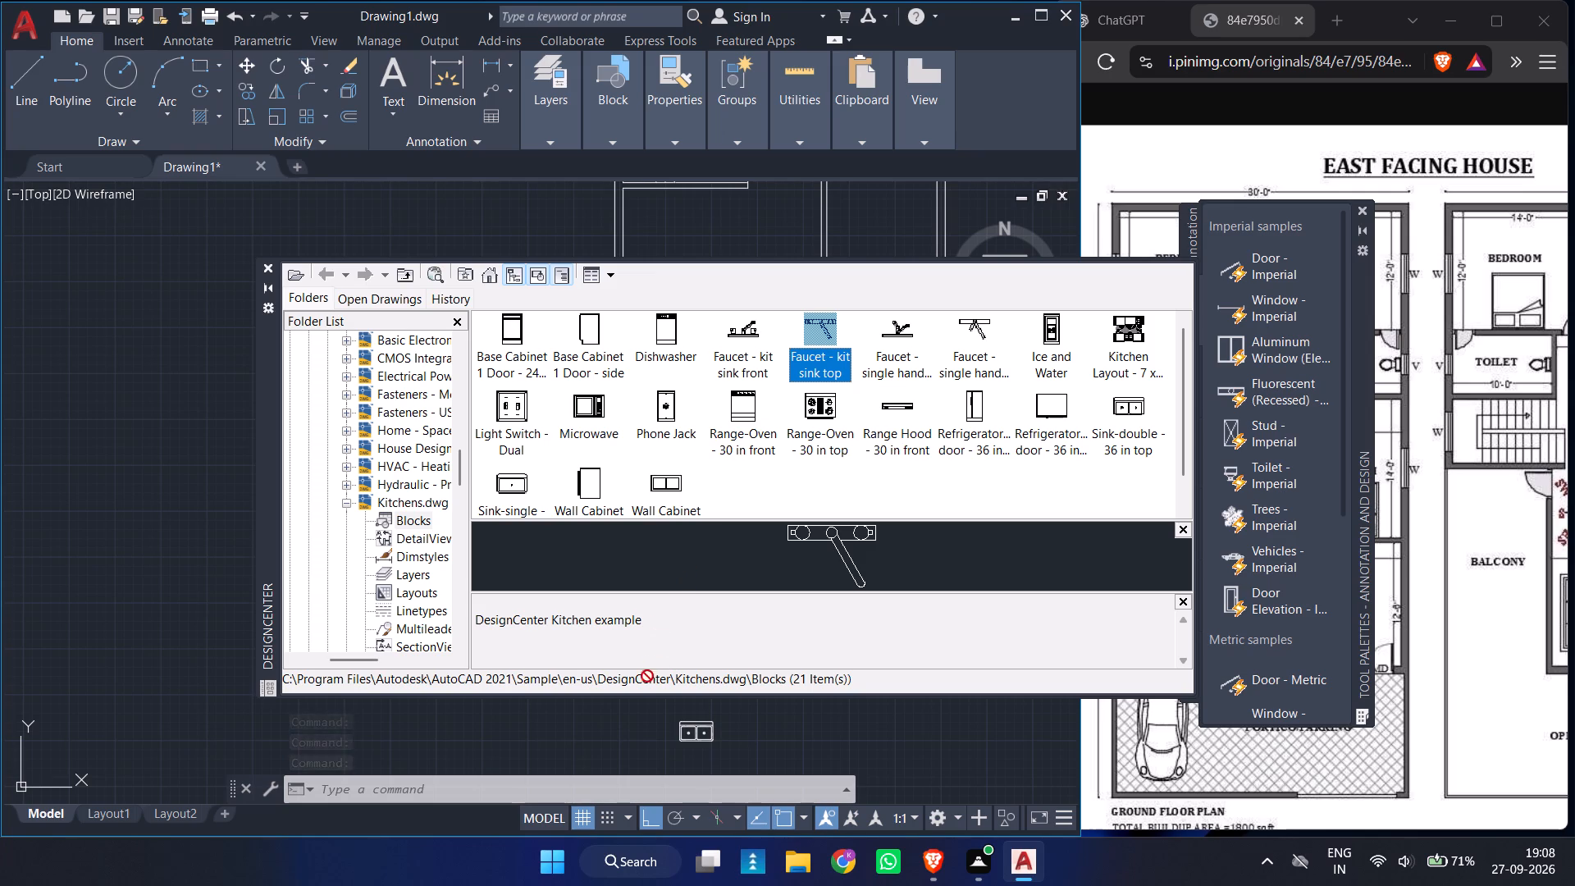
pyautogui.moveTo(647, 676); pyautogui.dragTo(646, 683)
pyautogui.moveTo(648, 717); pyautogui.dragTo(650, 728)
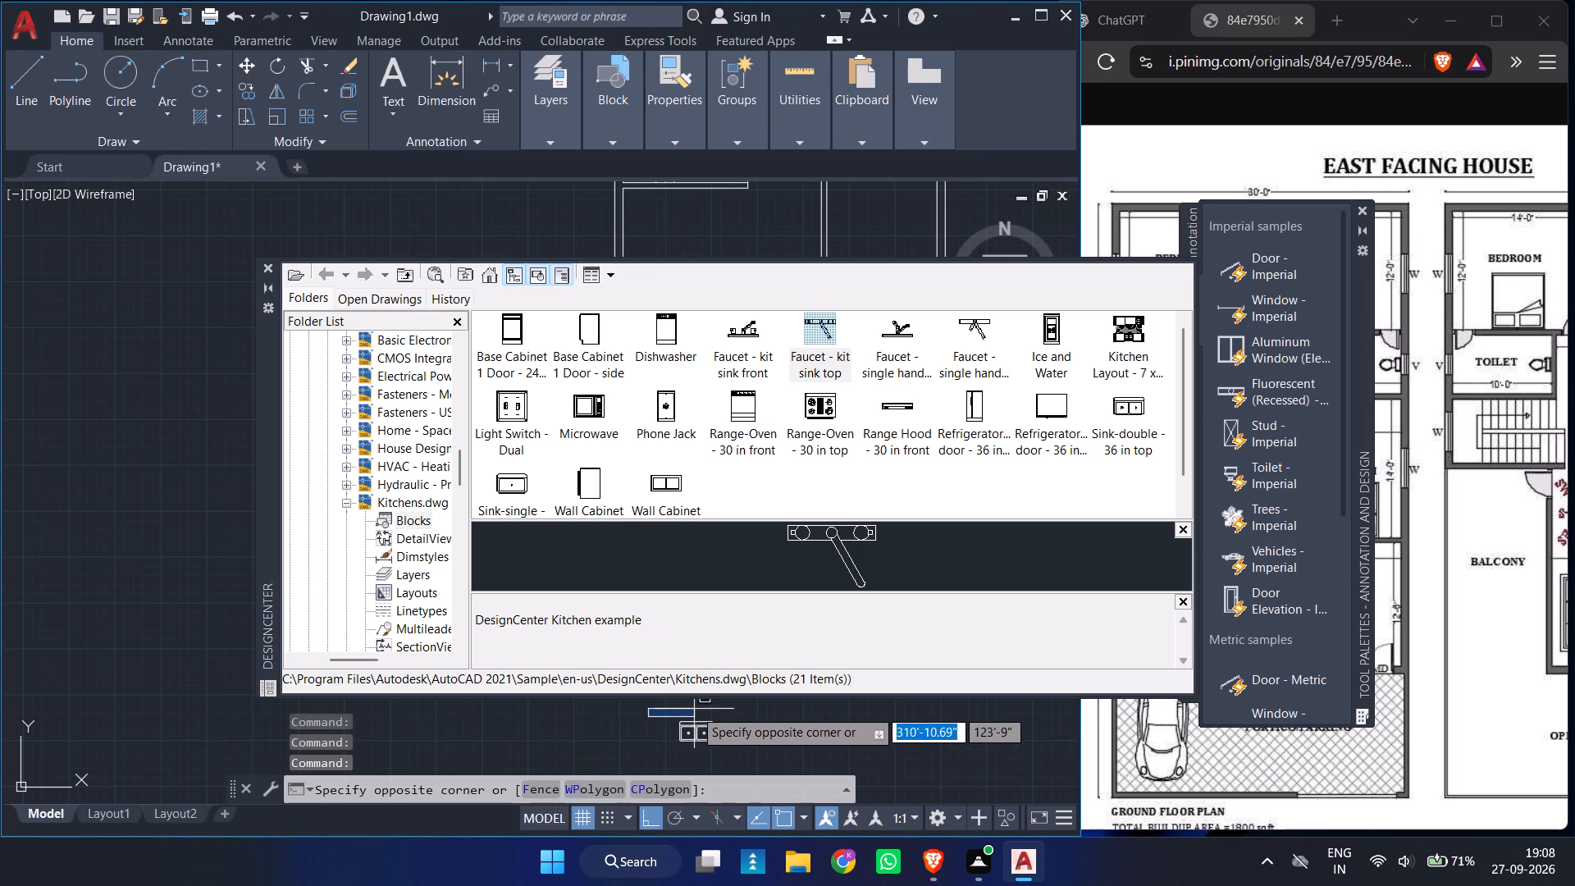
pyautogui.click(694, 709)
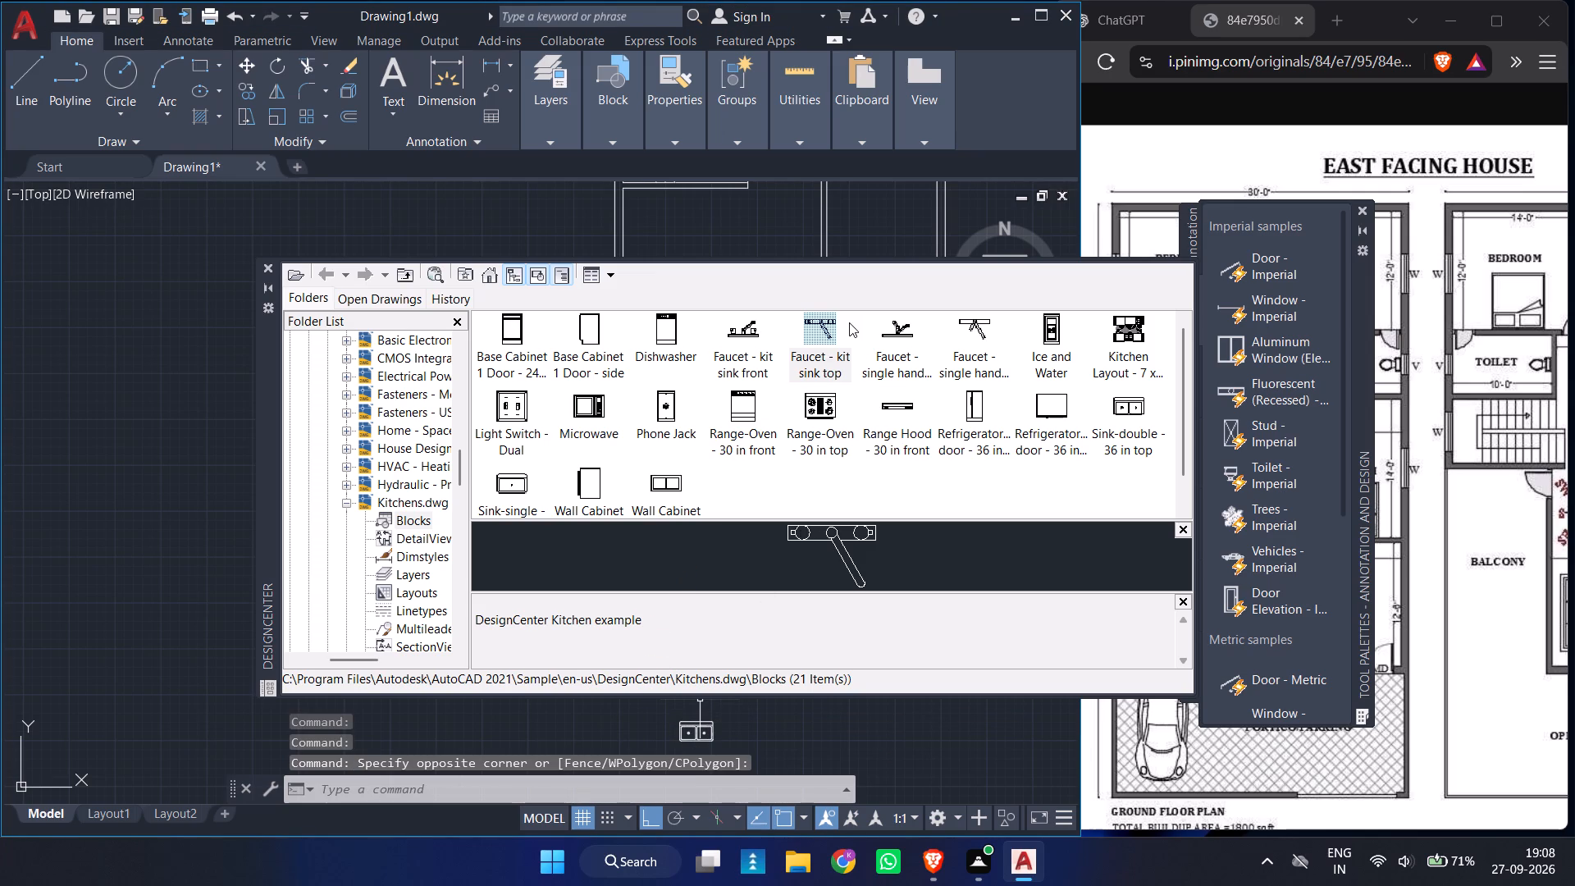
pyautogui.moveTo(824, 342); pyautogui.dragTo(694, 543)
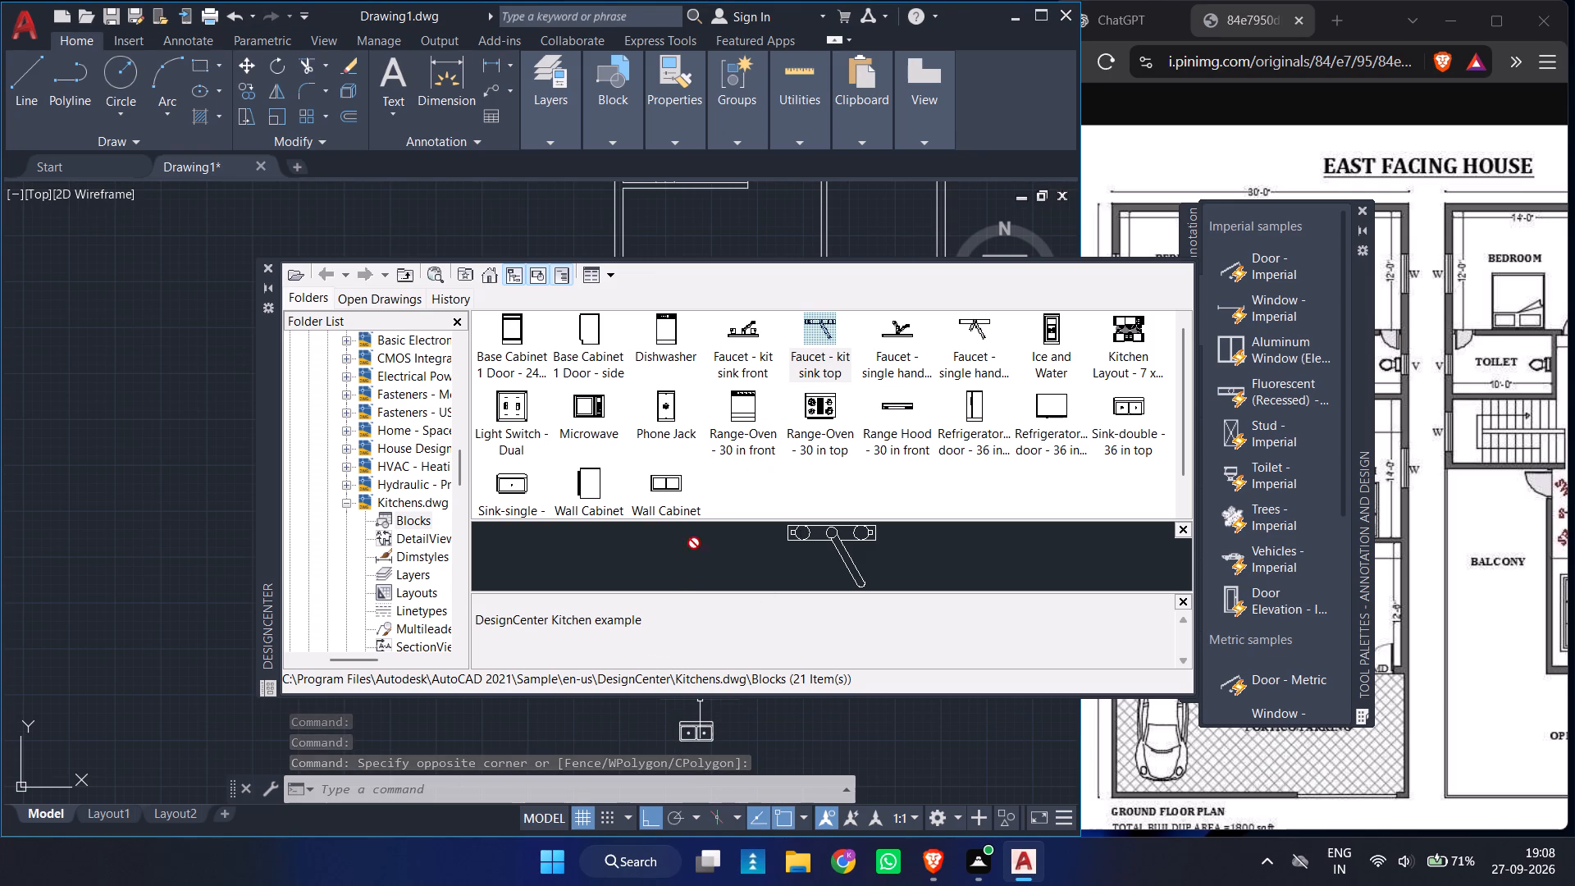
pyautogui.moveTo(694, 543); pyautogui.dragTo(600, 707)
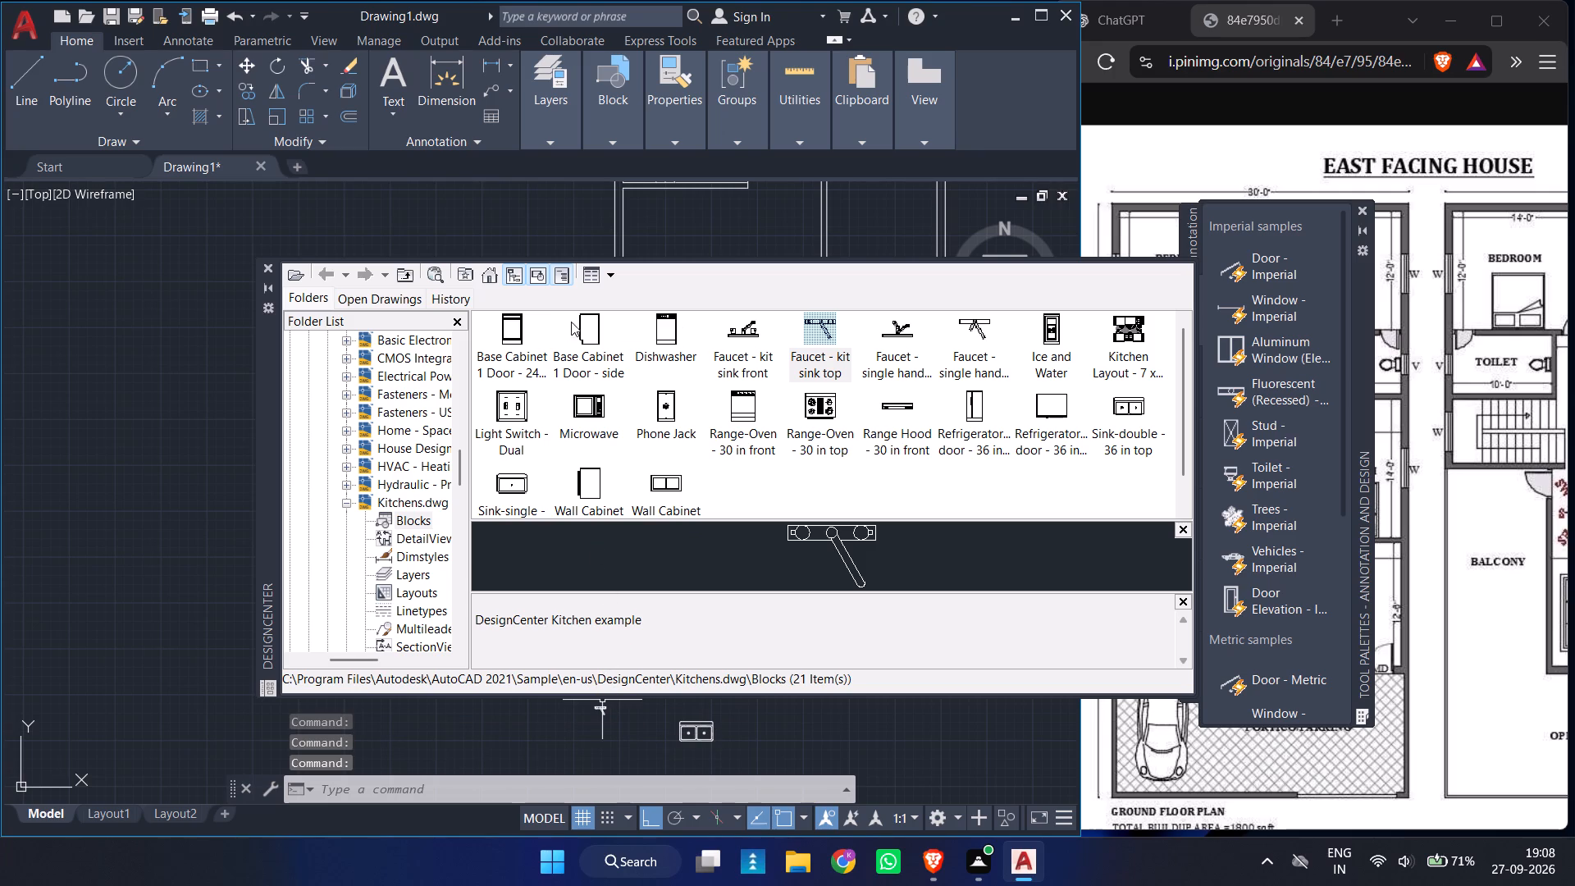
pyautogui.click(263, 266)
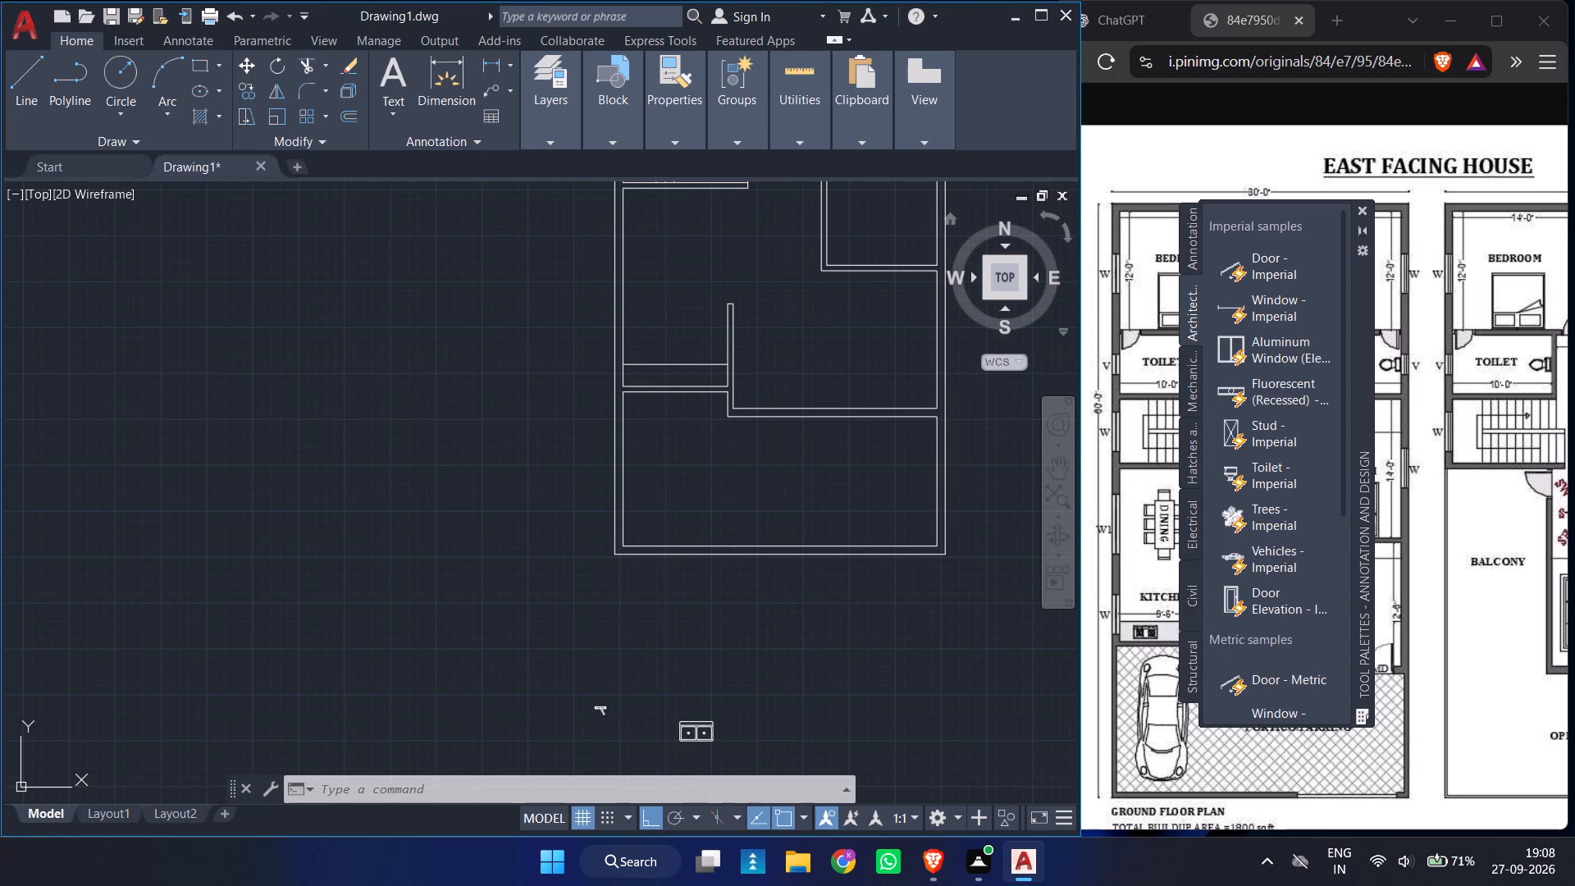
# Close the Tool Palettes.
pyautogui.click(1363, 207)
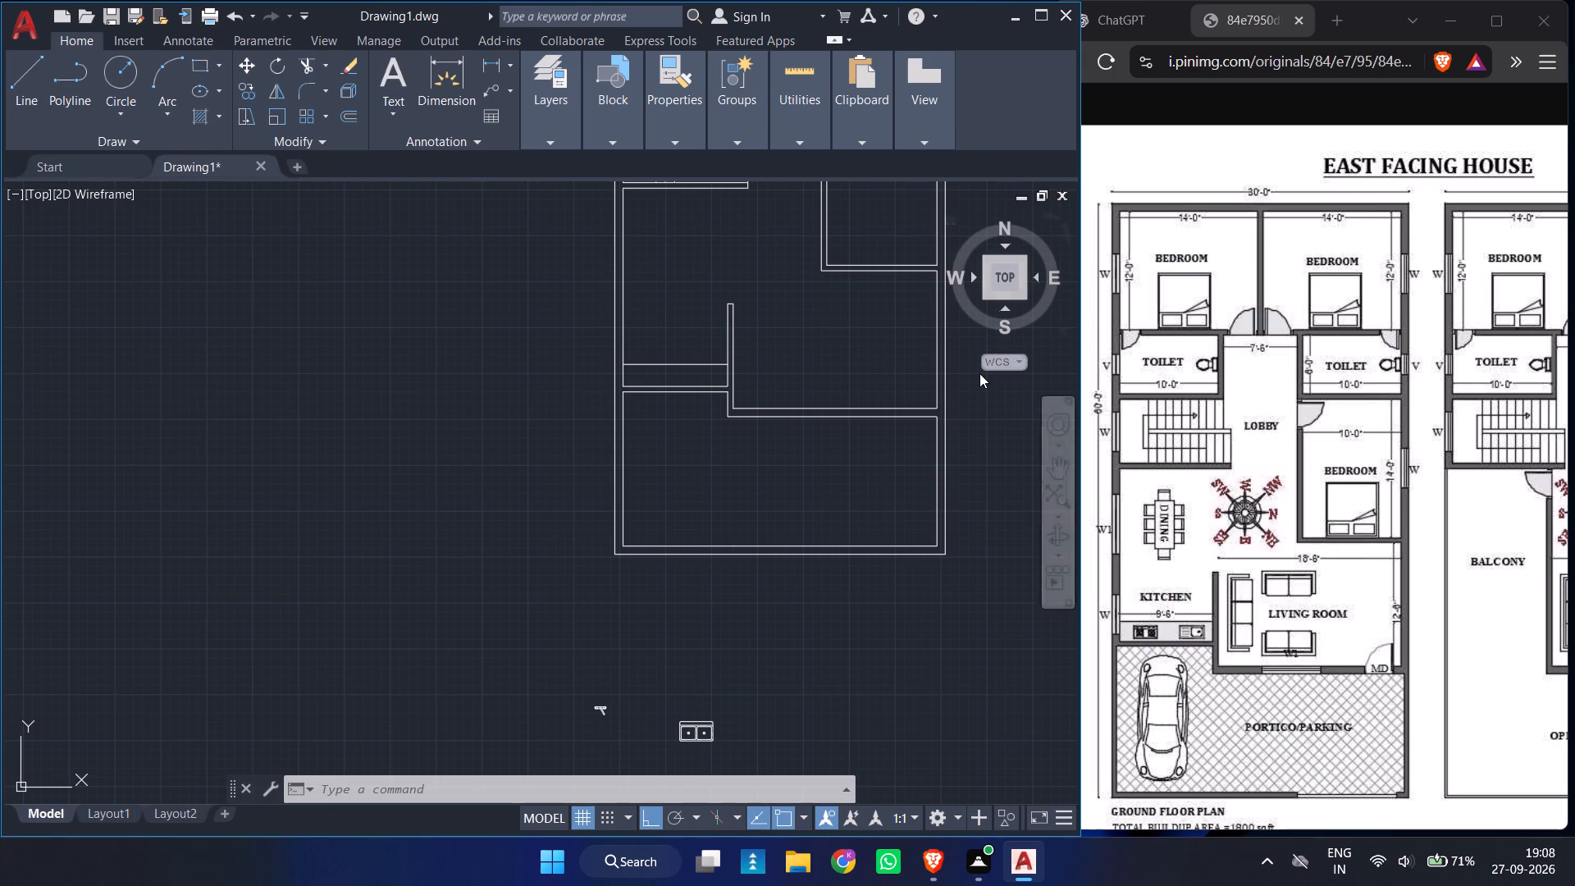
# Move the faucet block about 9'-4" horizontally so it lines up above the double sink's right basin.
pyautogui.keyDown('ctrl'); pyautogui.scroll(-2, 979, 373); pyautogui.keyUp('ctrl')
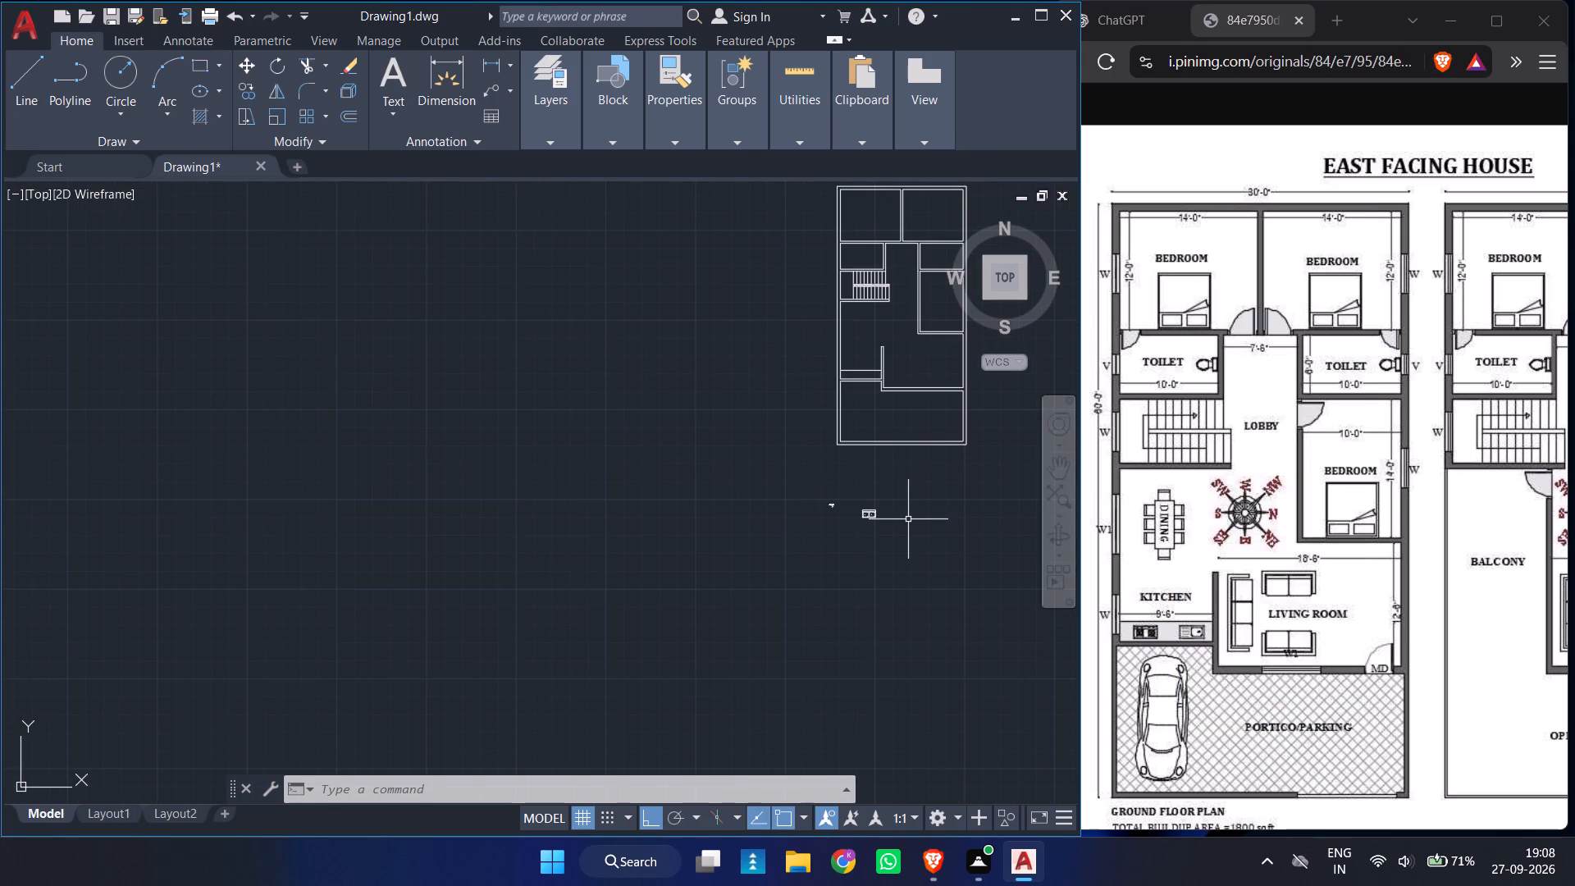
pyautogui.keyDown('ctrl'); pyautogui.scroll(2, 875, 519); pyautogui.keyUp('ctrl')
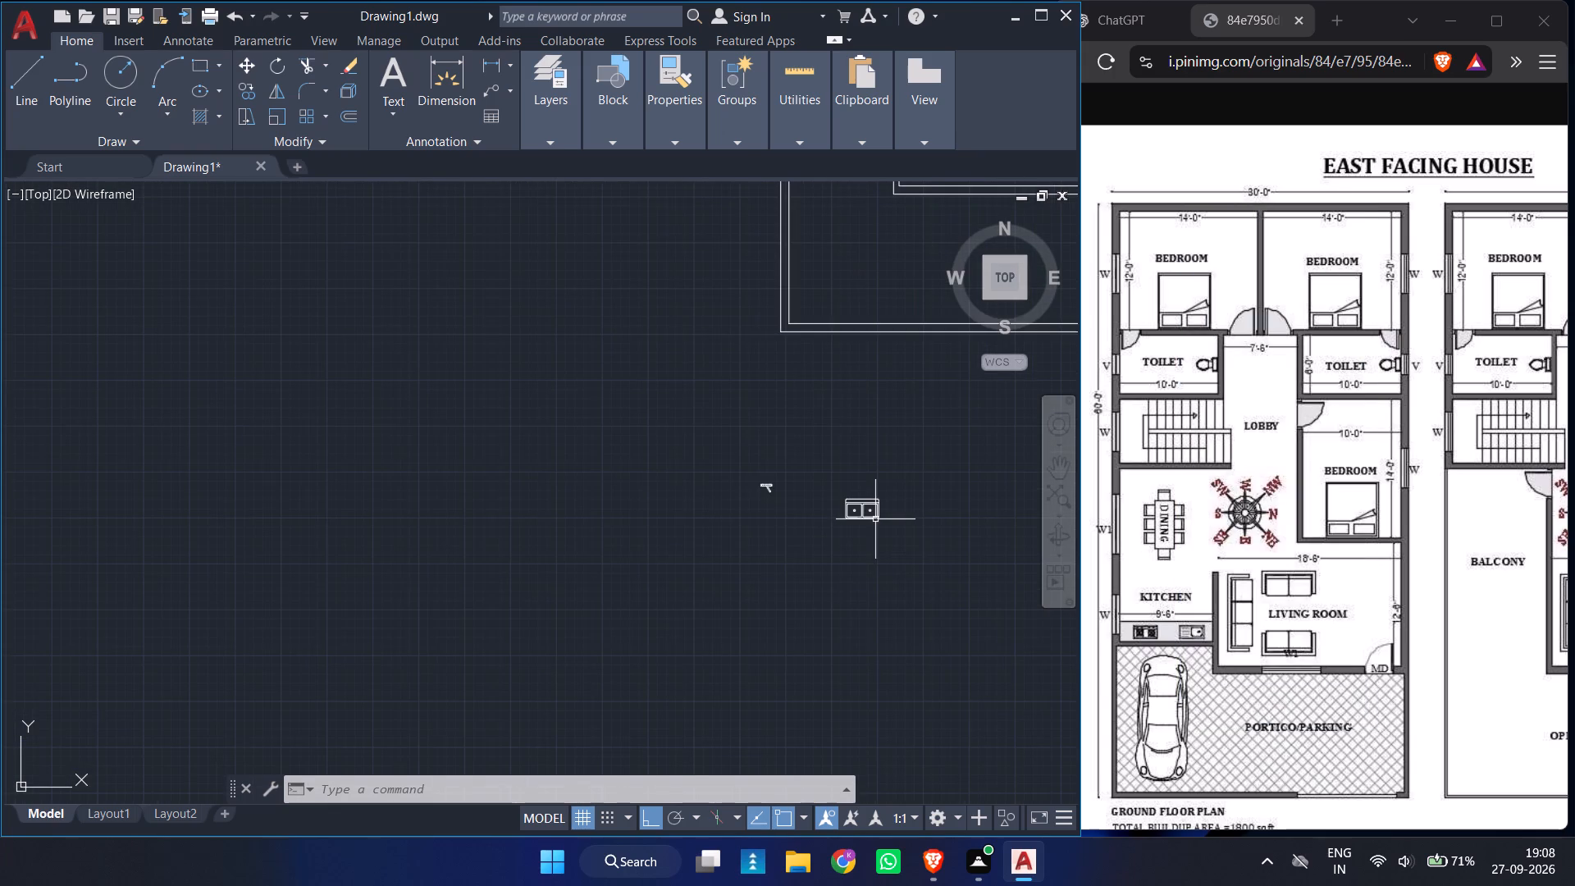
pyautogui.keyDown('ctrl'); pyautogui.scroll(6, 875, 519); pyautogui.keyUp('ctrl')
pyautogui.keyDown('ctrl'); pyautogui.scroll(-3, 875, 519); pyautogui.keyUp('ctrl')
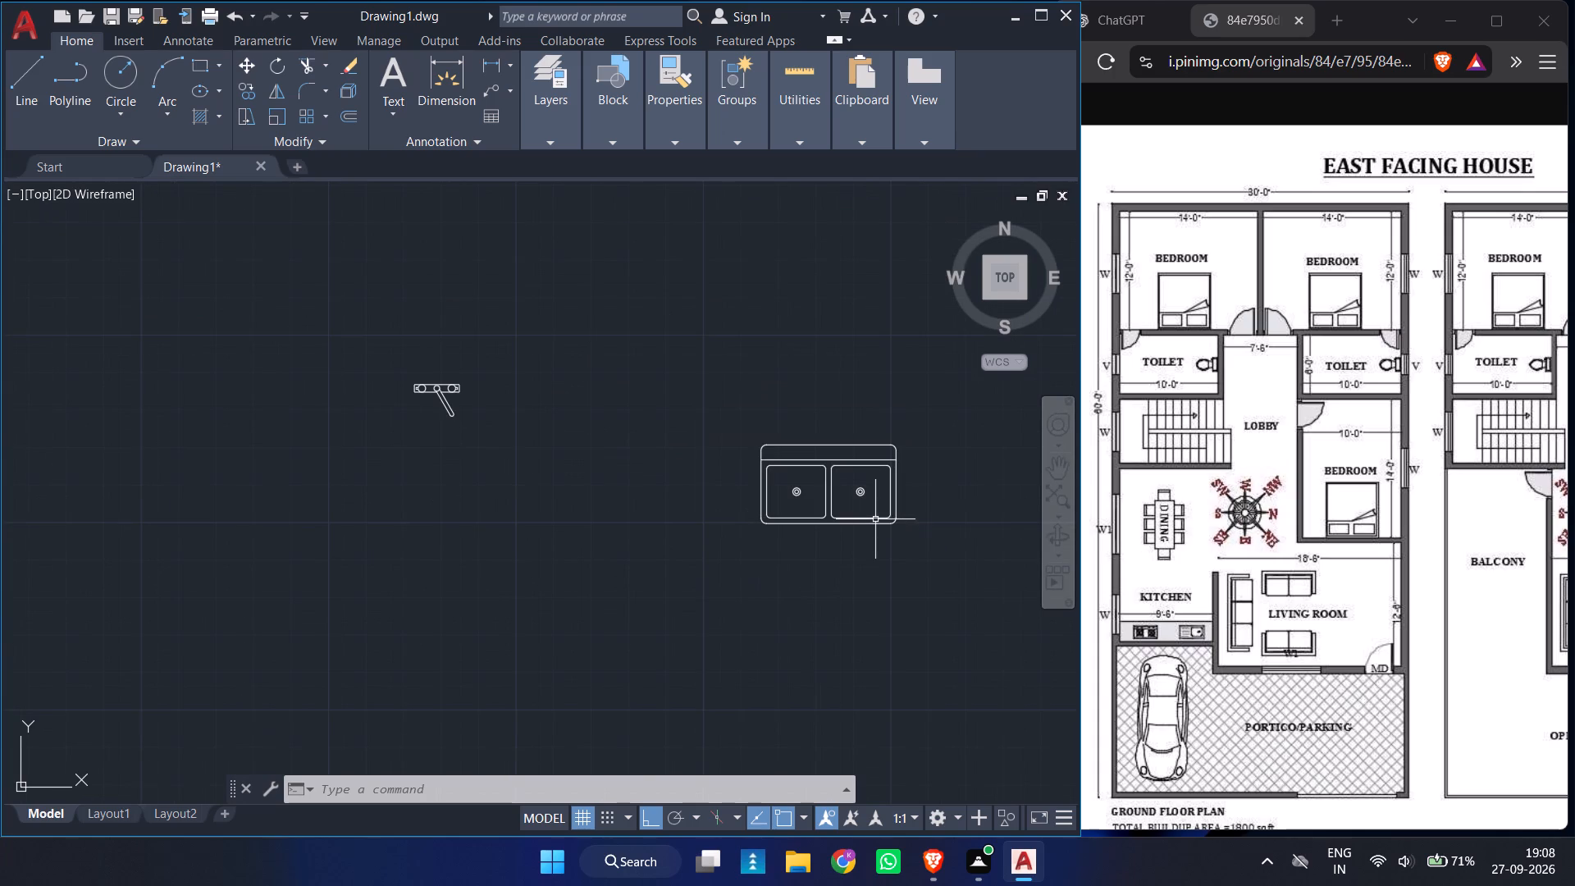
pyautogui.click(436, 388)
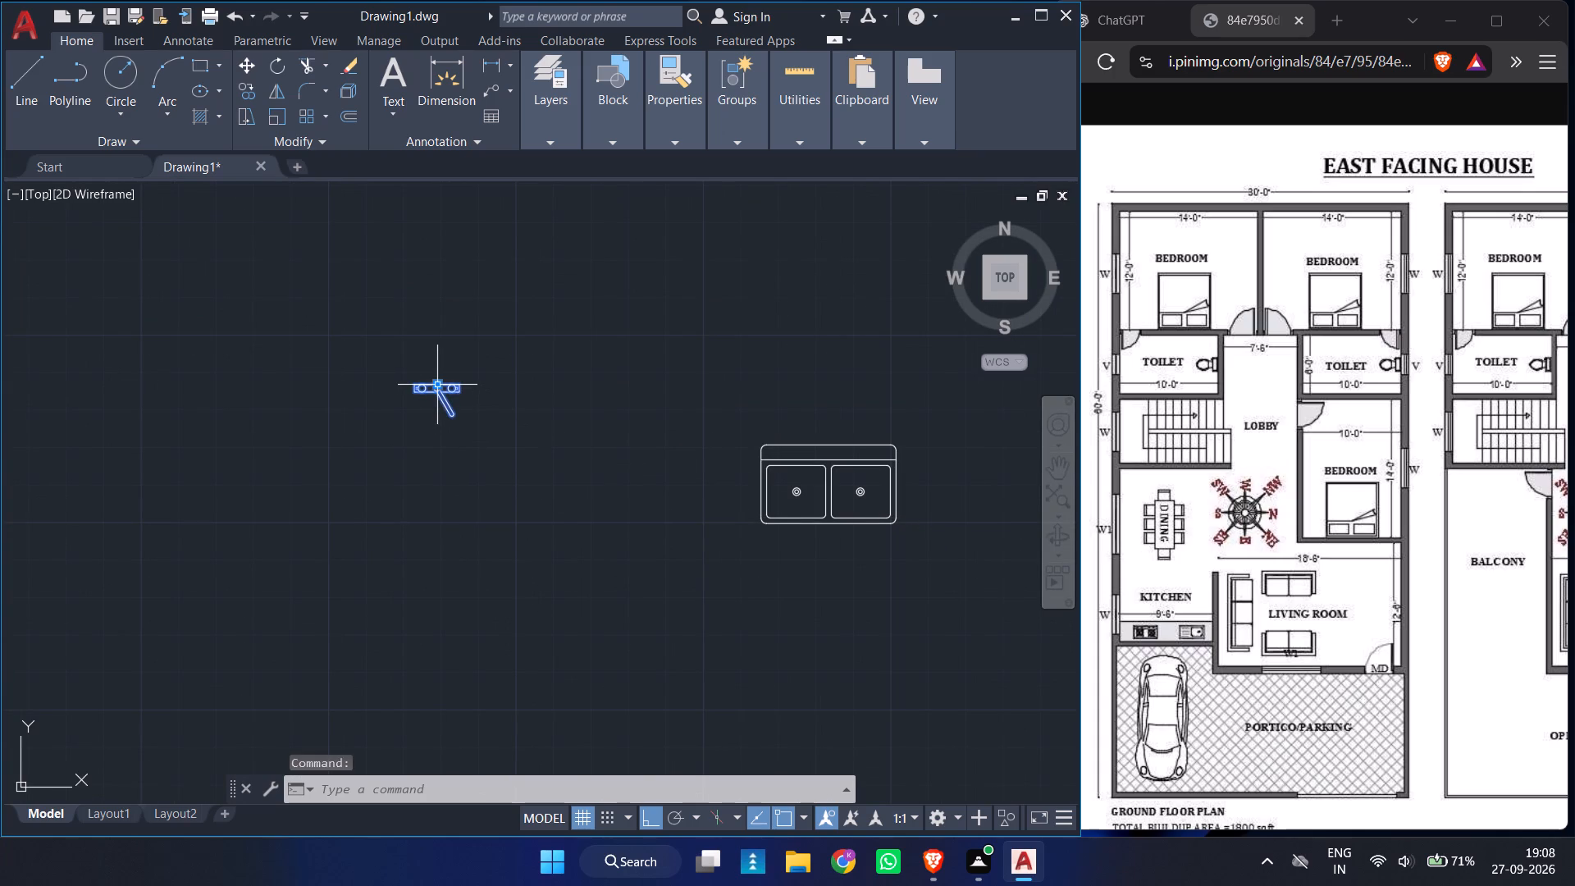
pyautogui.click(436, 388)
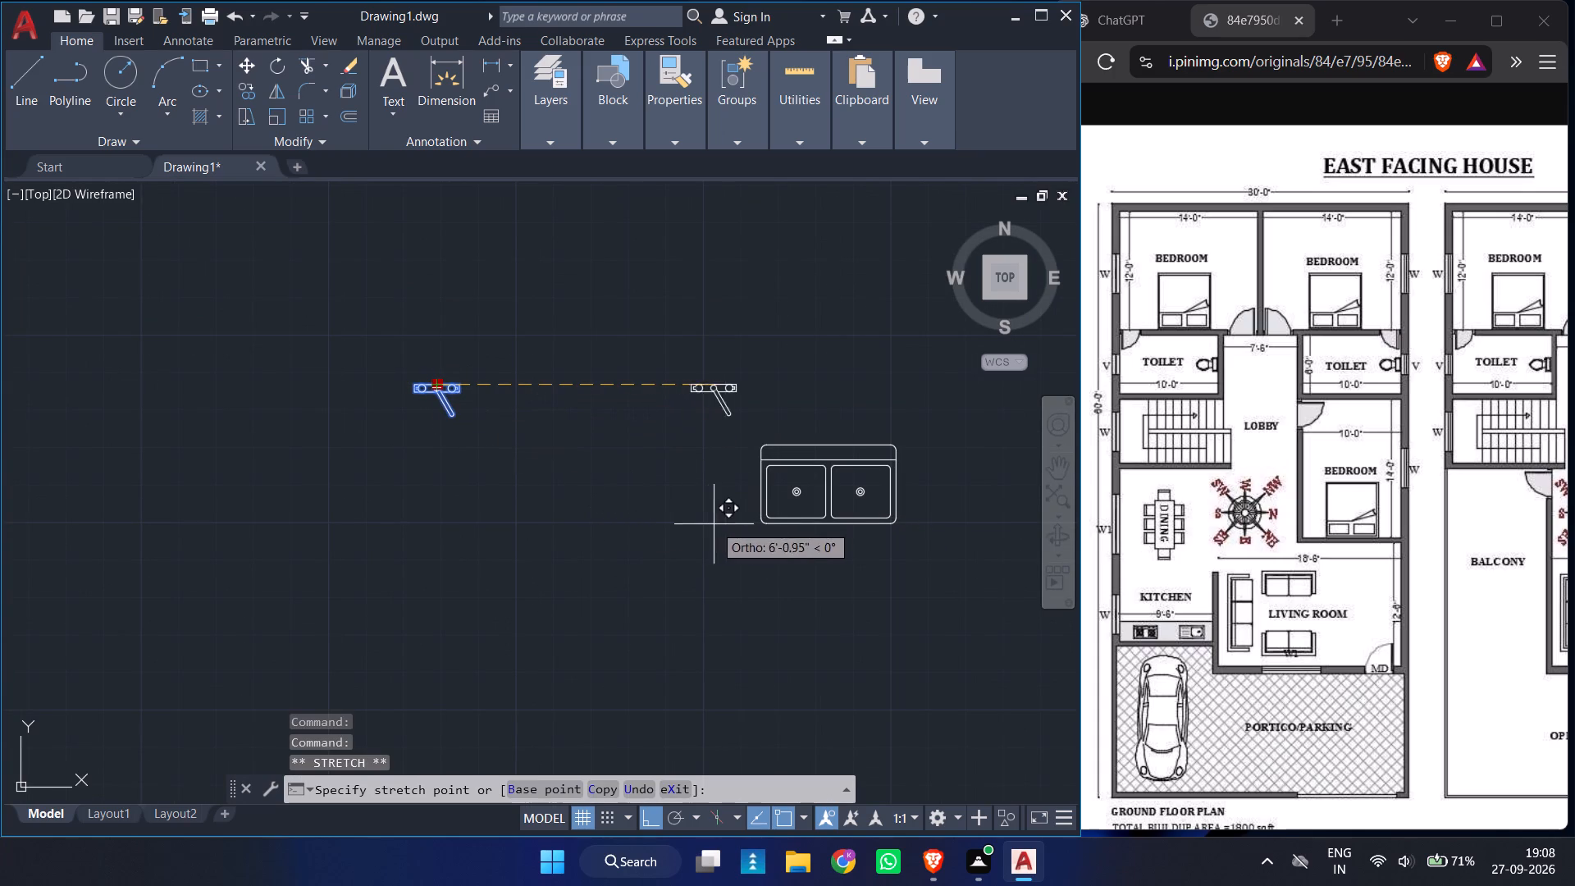
pyautogui.click(858, 536)
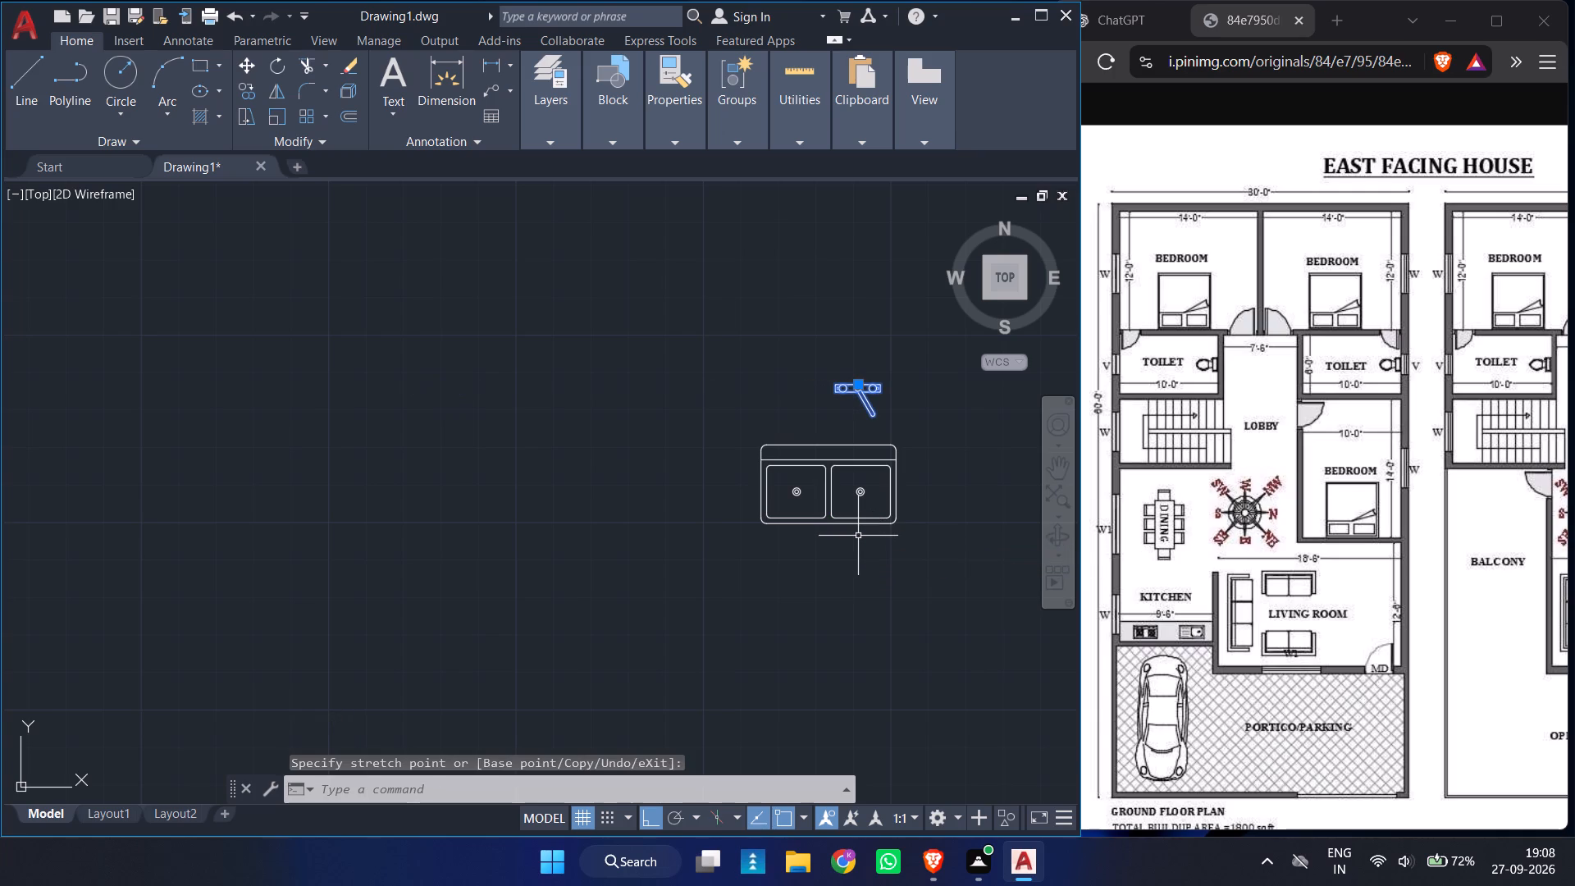
# Move the faucet block straight down about 1'-5" onto the double sink's back ledge above the right basin.
pyautogui.click(856, 385)
pyautogui.keyDown('ctrl'); pyautogui.scroll(2, 868, 453); pyautogui.keyUp('ctrl')
pyautogui.scroll(-1, 868, 453)
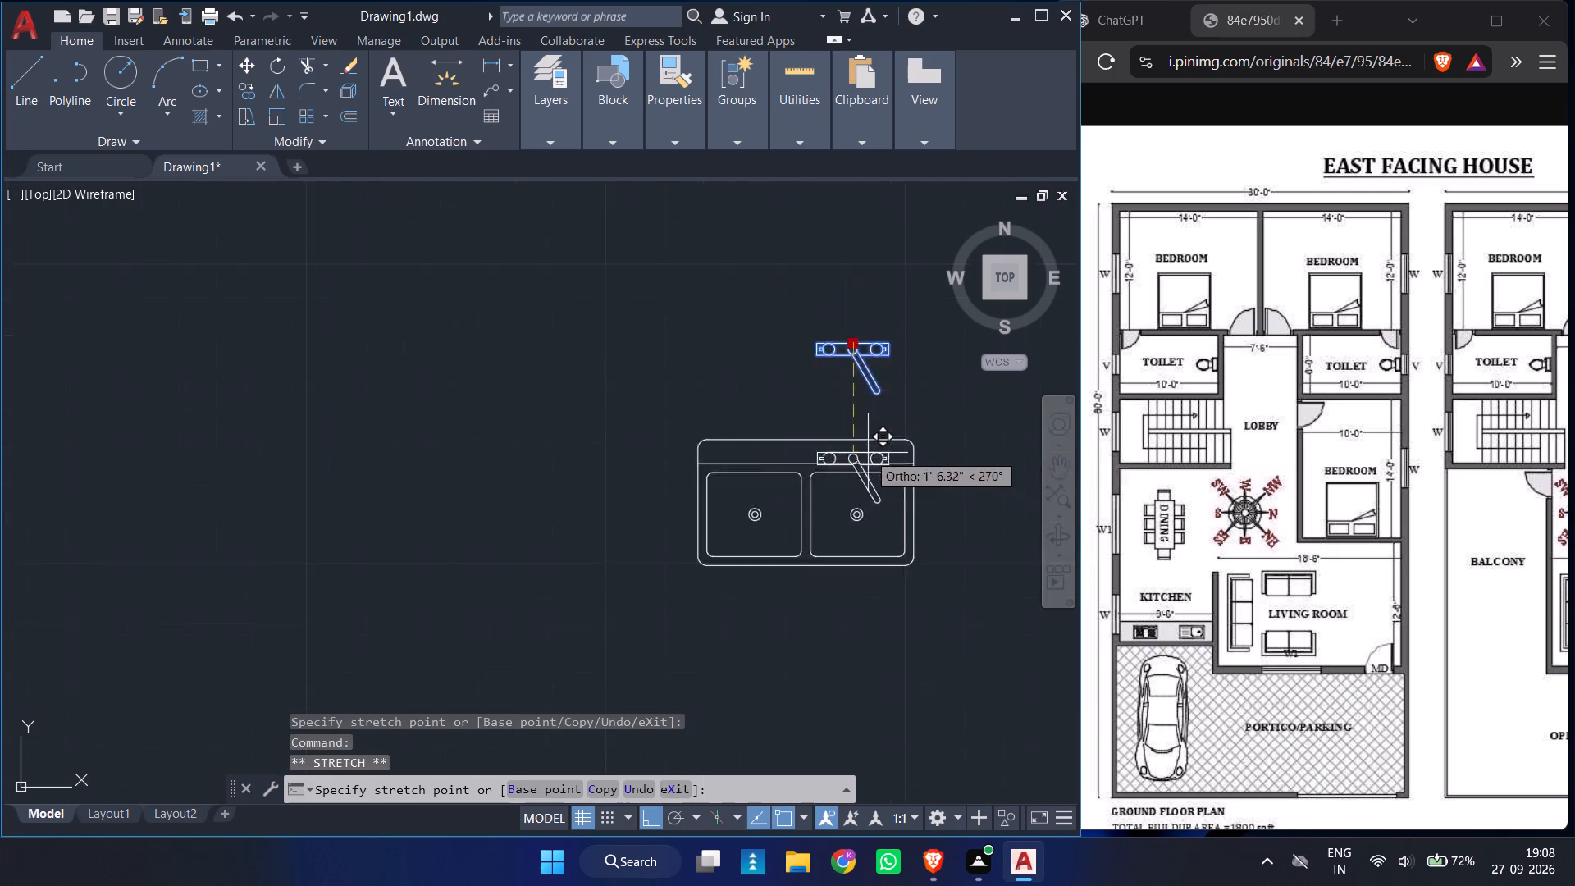
pyautogui.scroll(-1, 868, 453)
pyautogui.keyDown('ctrl'); pyautogui.scroll(2, 868, 453); pyautogui.keyUp('ctrl')
pyautogui.scroll(-1, 868, 453)
pyautogui.keyDown('ctrl'); pyautogui.scroll(5, 868, 453); pyautogui.keyUp('ctrl')
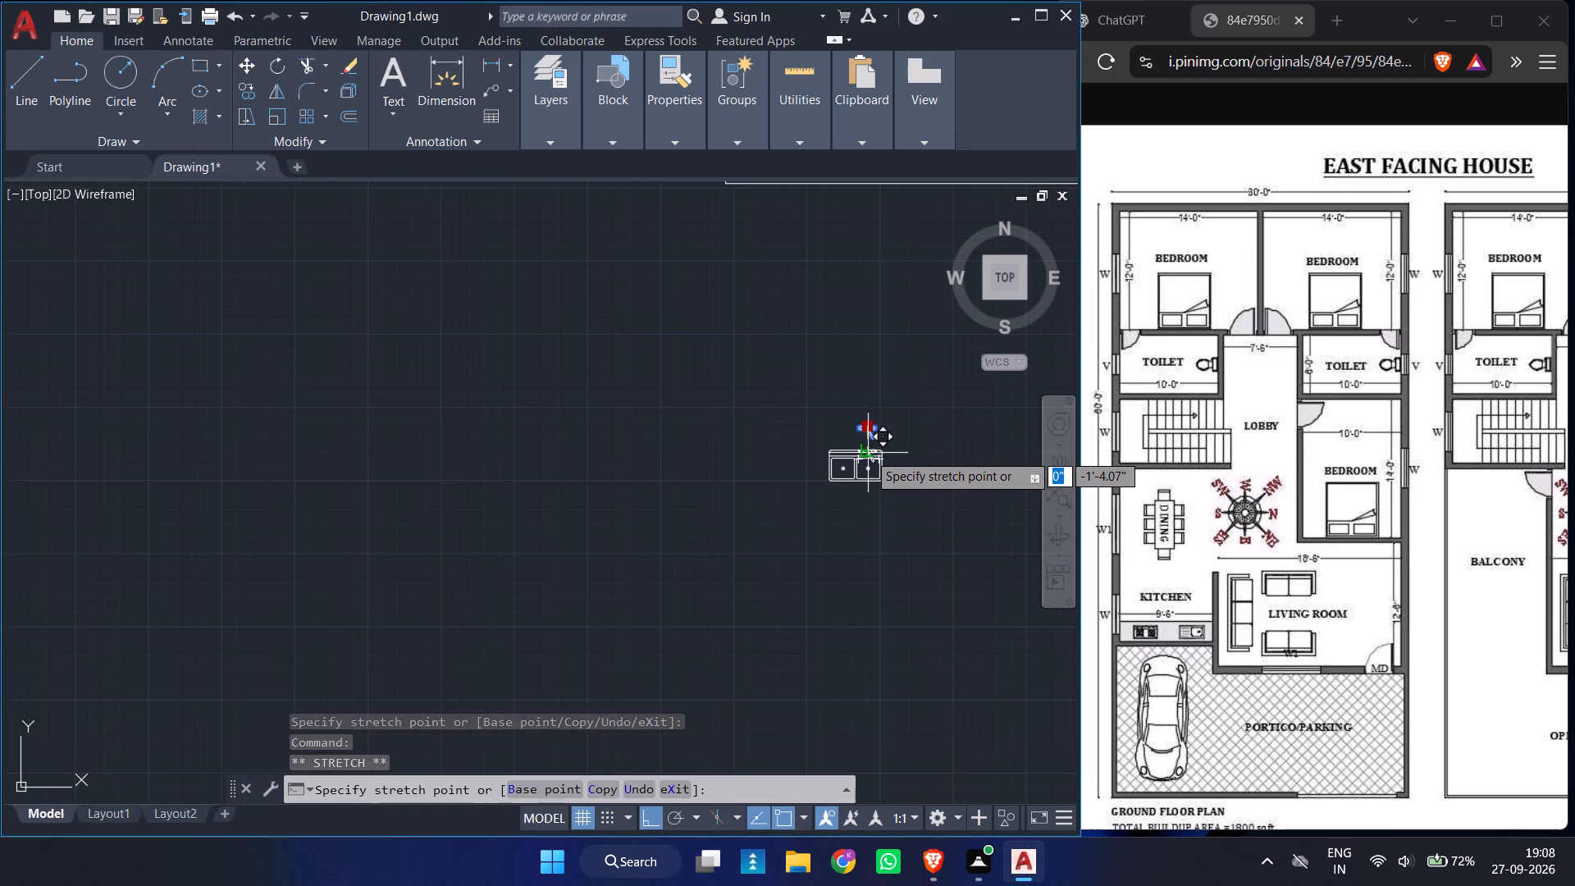
pyautogui.keyDown('ctrl'); pyautogui.scroll(4, 868, 453); pyautogui.keyUp('ctrl')
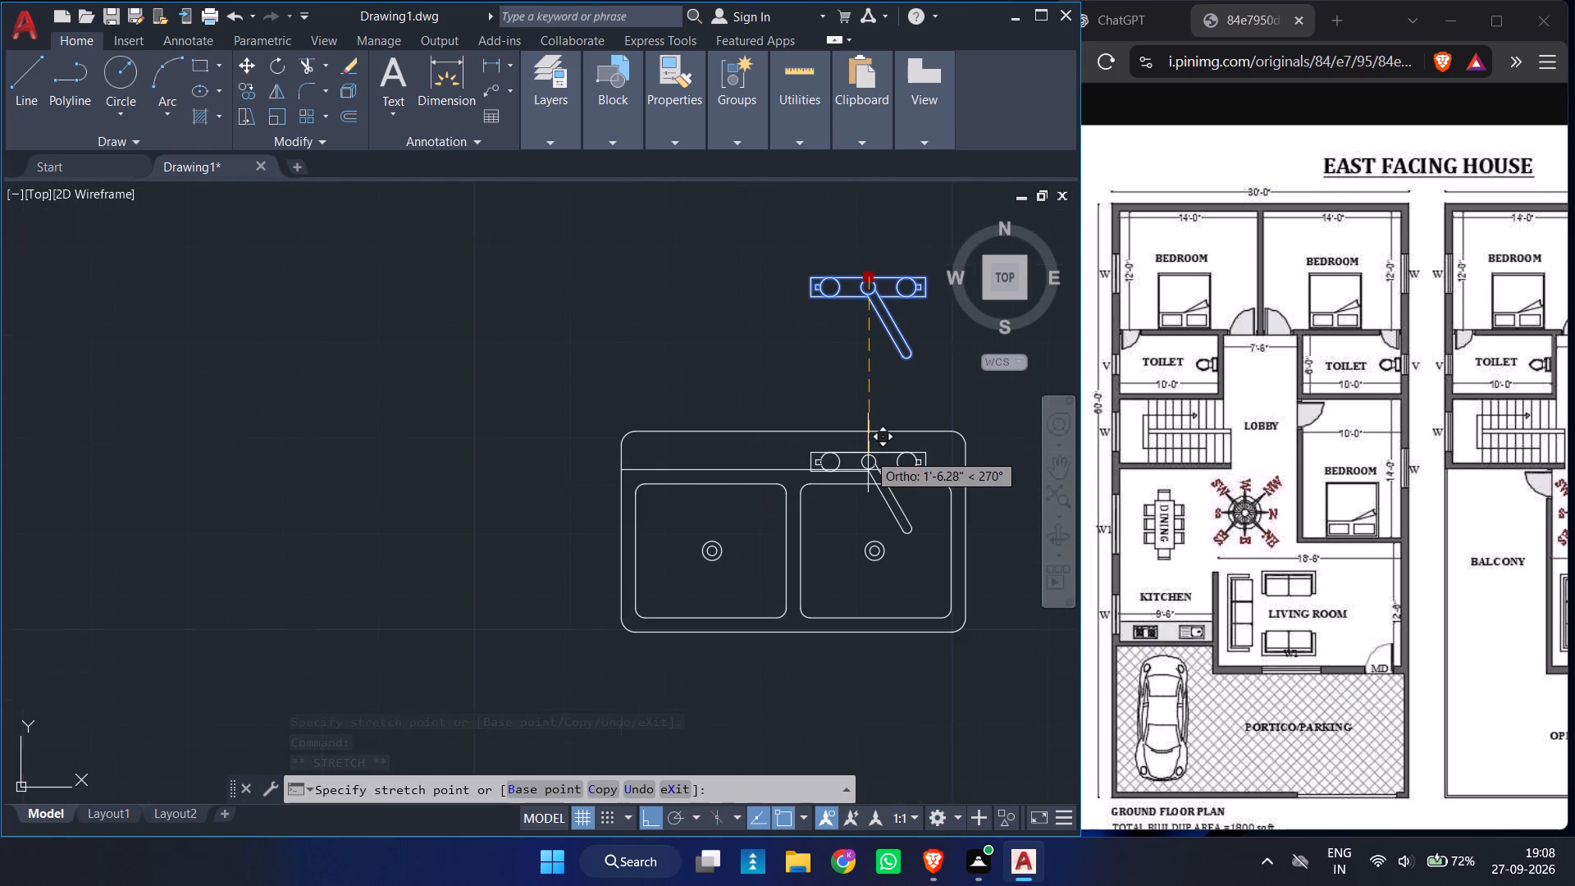
pyautogui.keyDown('ctrl'); pyautogui.scroll(2, 868, 453); pyautogui.keyUp('ctrl')
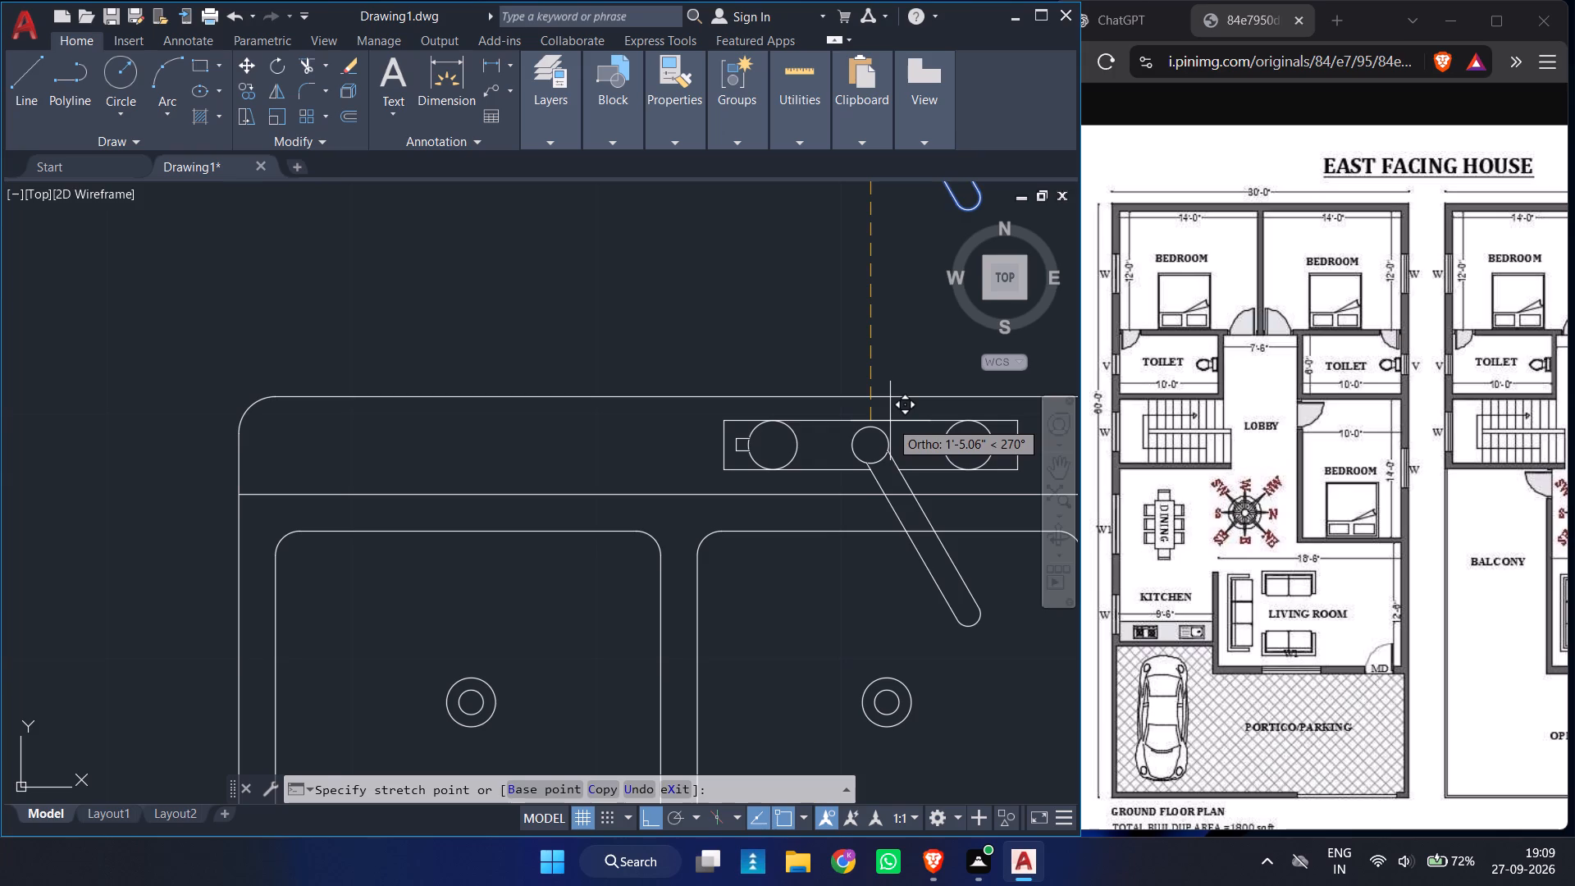
pyautogui.click(890, 421)
pyautogui.keyDown('ctrl'); pyautogui.scroll(-2, 778, 331); pyautogui.keyUp('ctrl')
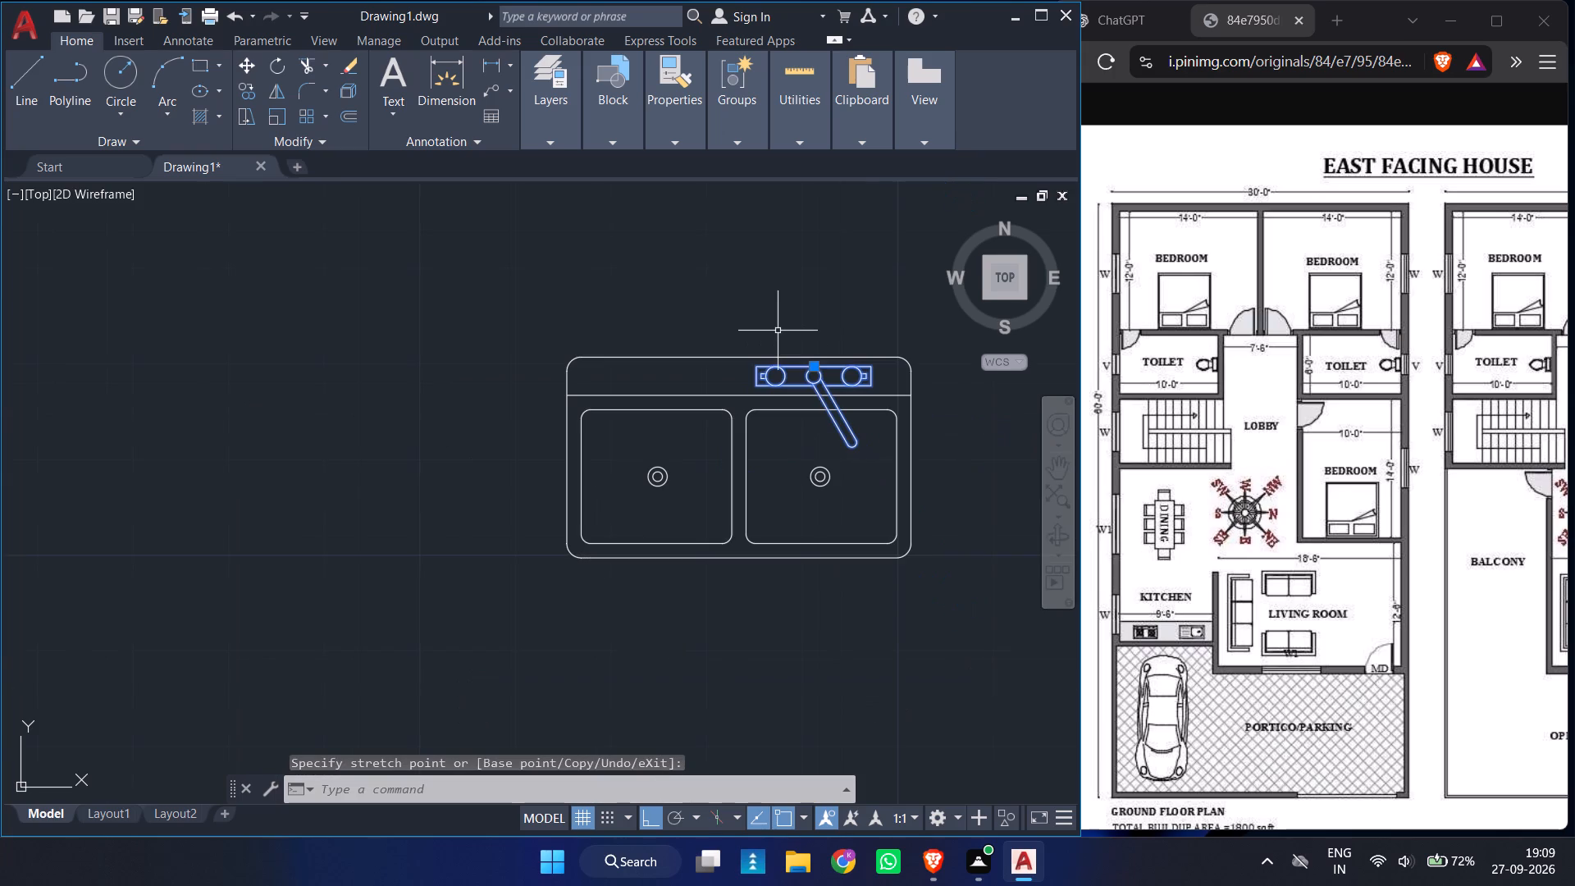
# Nudge the faucet within the sink's back ledge so it sits mid-ledge, roughly in line with the right basin's drain.
pyautogui.click(814, 366)
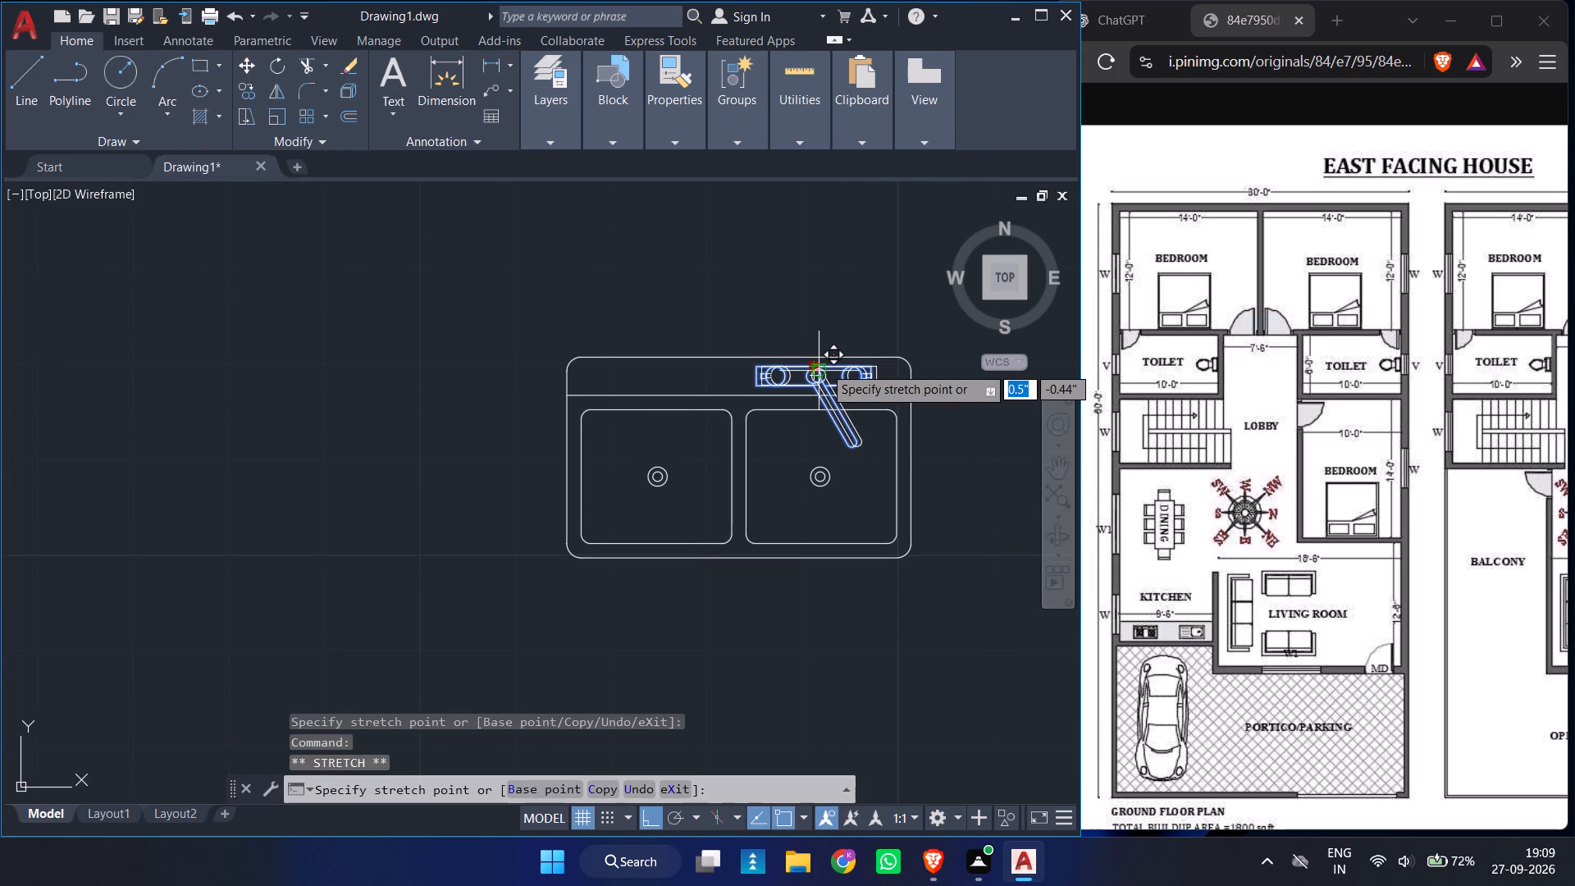
pyautogui.click(824, 366)
pyautogui.hscroll(1, 824, 366)
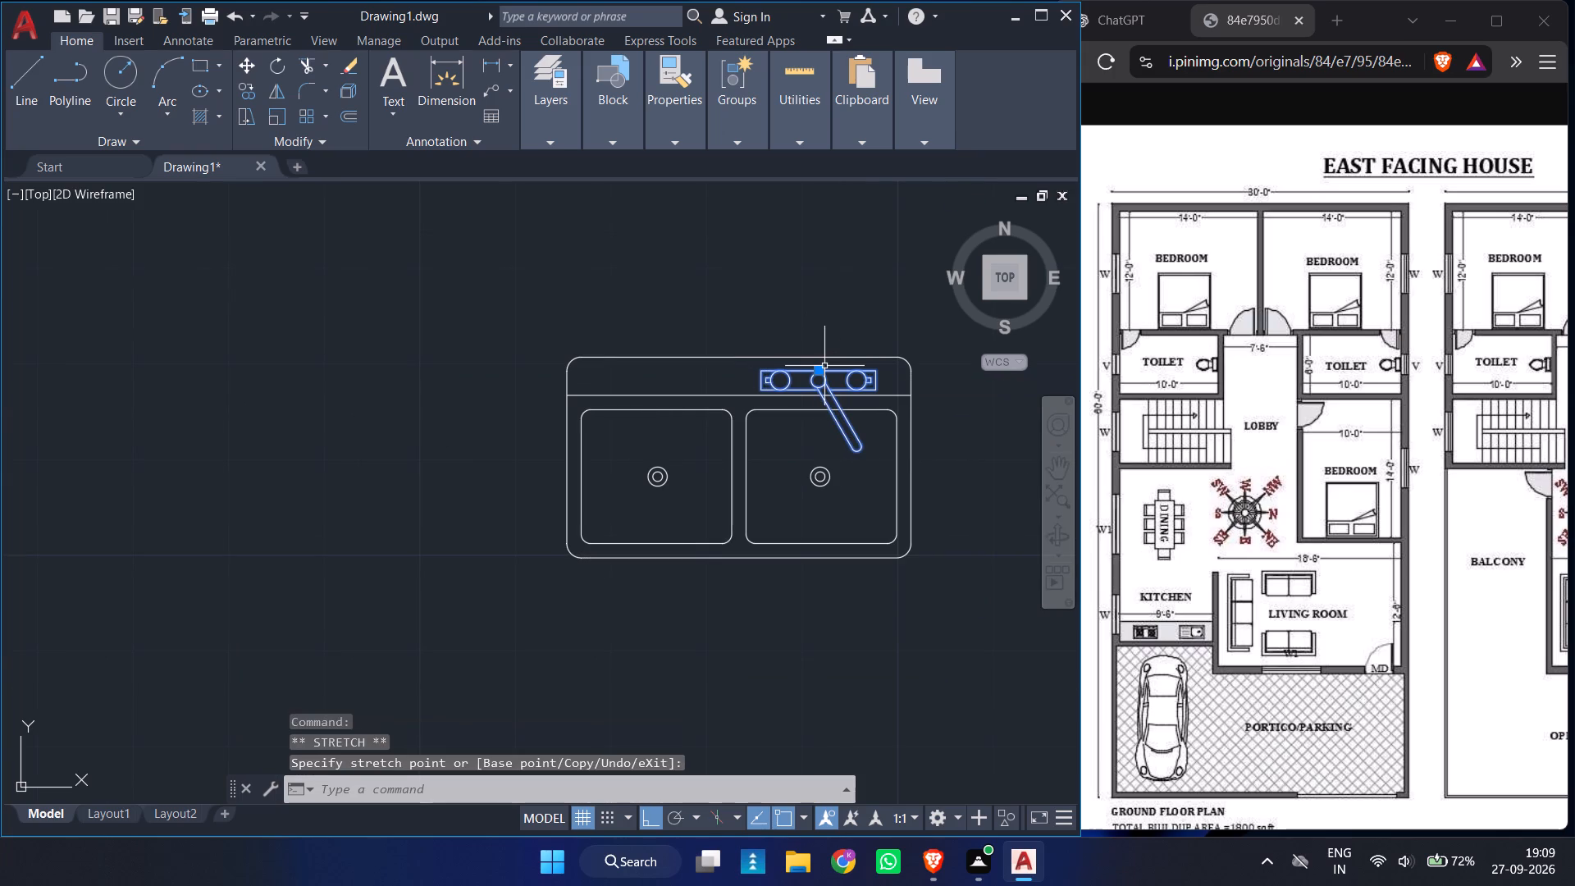
pyautogui.click(819, 373)
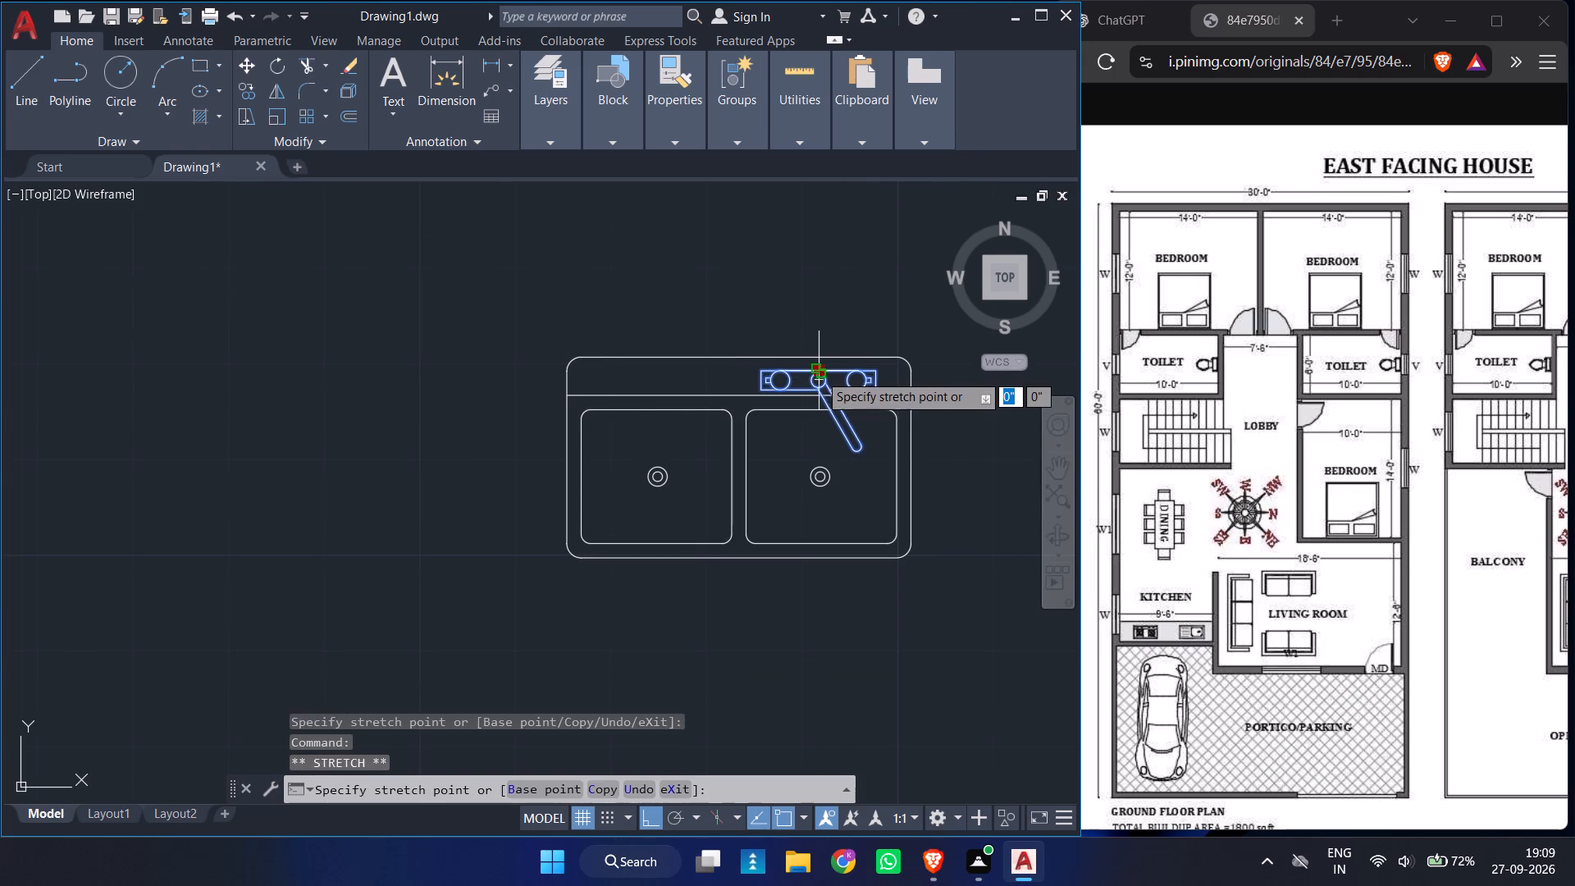
pyautogui.keyDown('ctrl'); pyautogui.scroll(3, 819, 373); pyautogui.keyUp('ctrl')
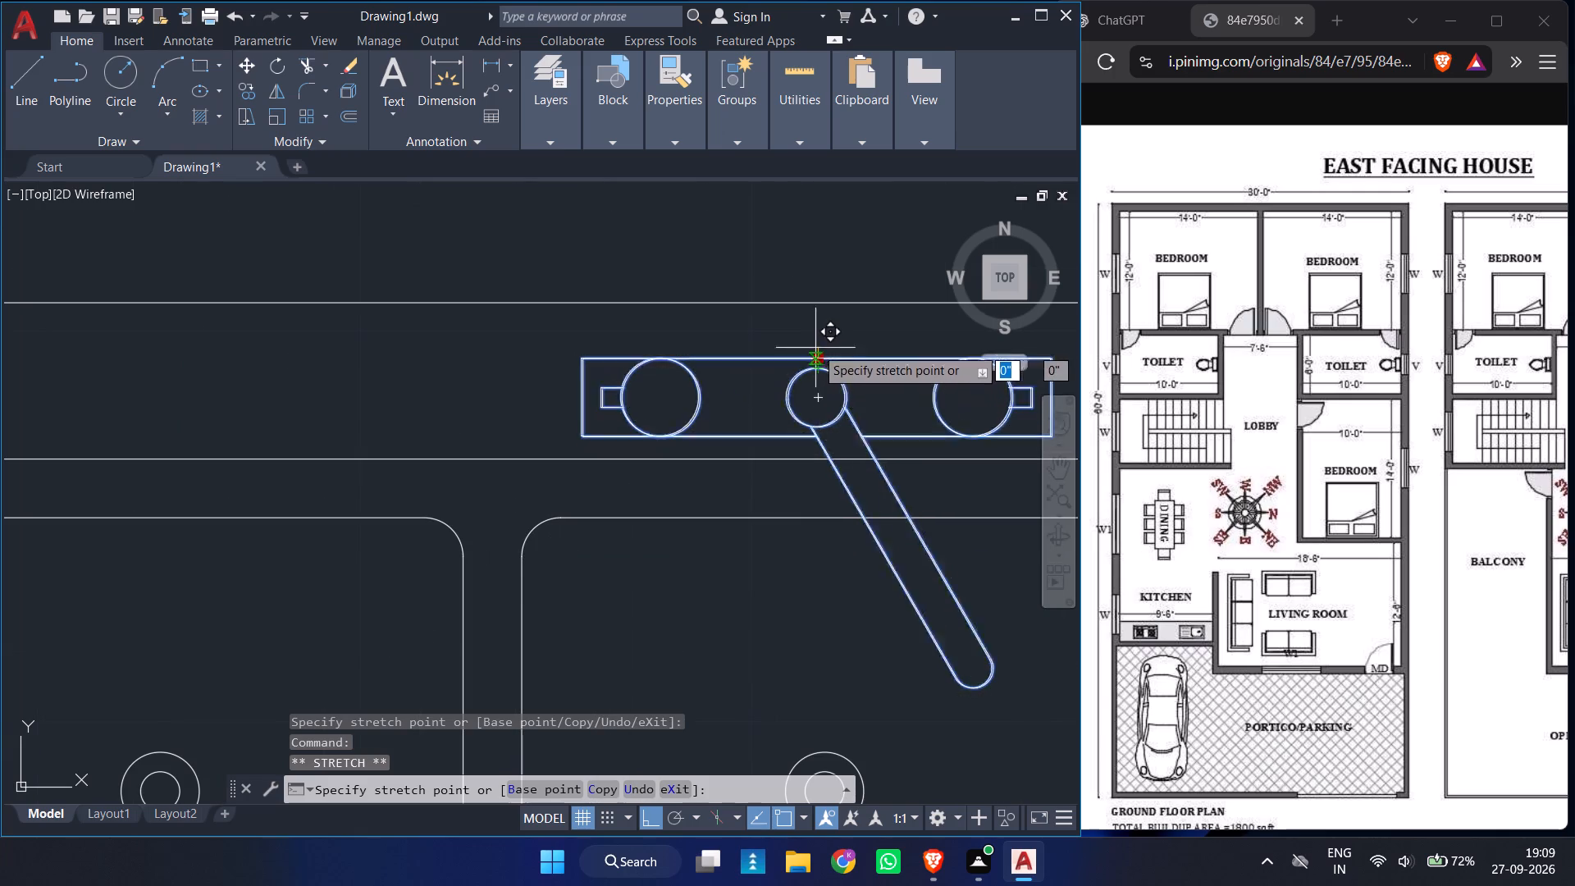
pyautogui.click(815, 340)
pyautogui.keyDown('ctrl'); pyautogui.scroll(-1, 718, 317); pyautogui.keyUp('ctrl')
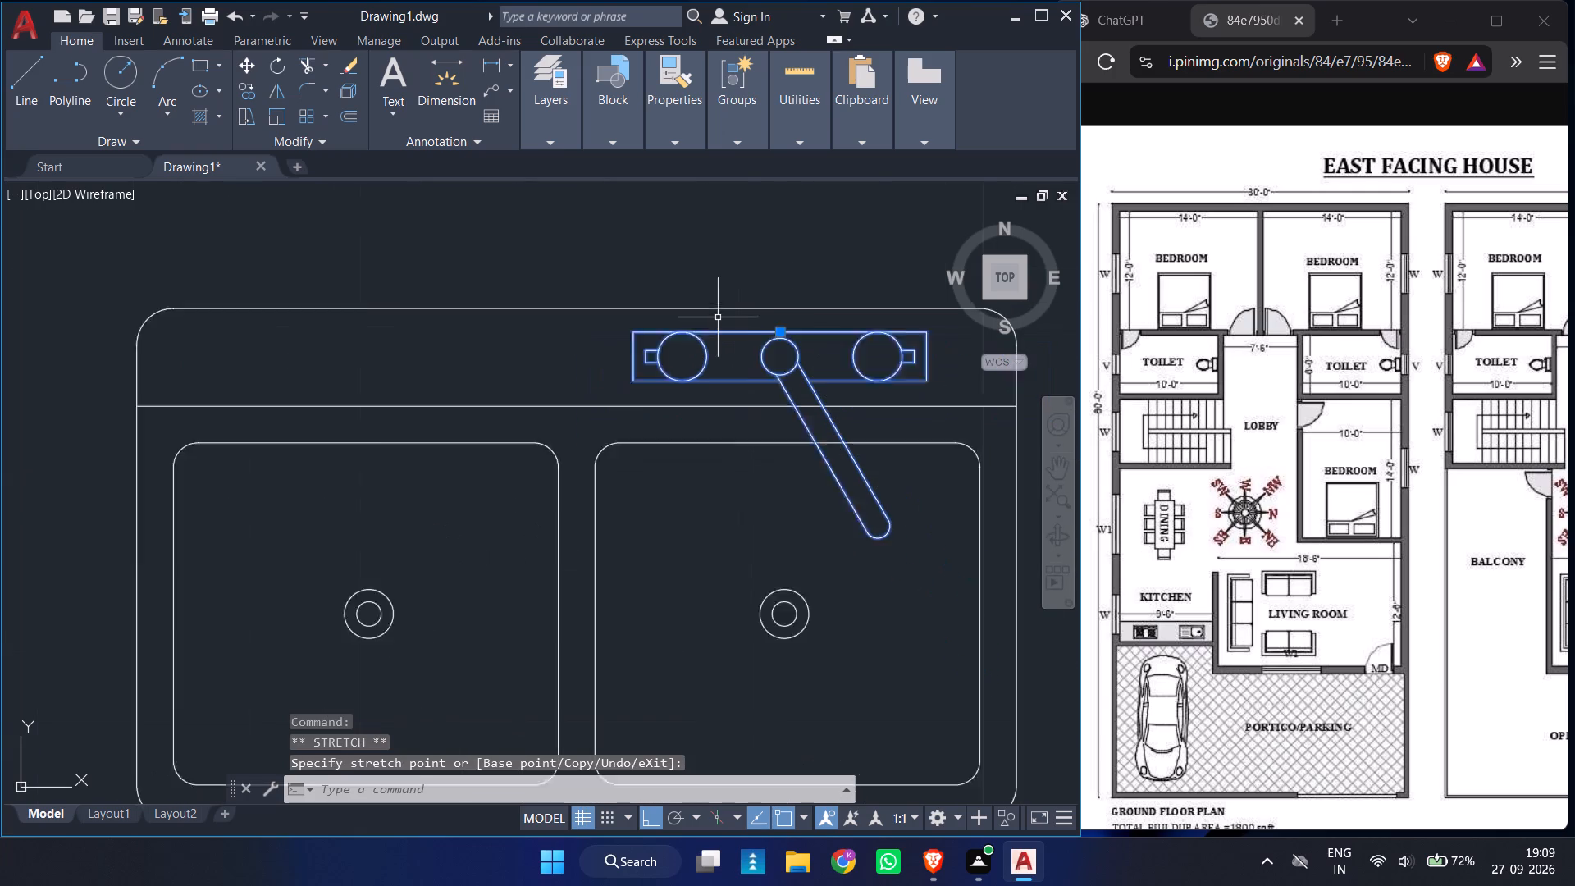
pyautogui.keyDown('ctrl'); pyautogui.scroll(-1, 718, 317); pyautogui.keyUp('ctrl')
pyautogui.press('Escape')
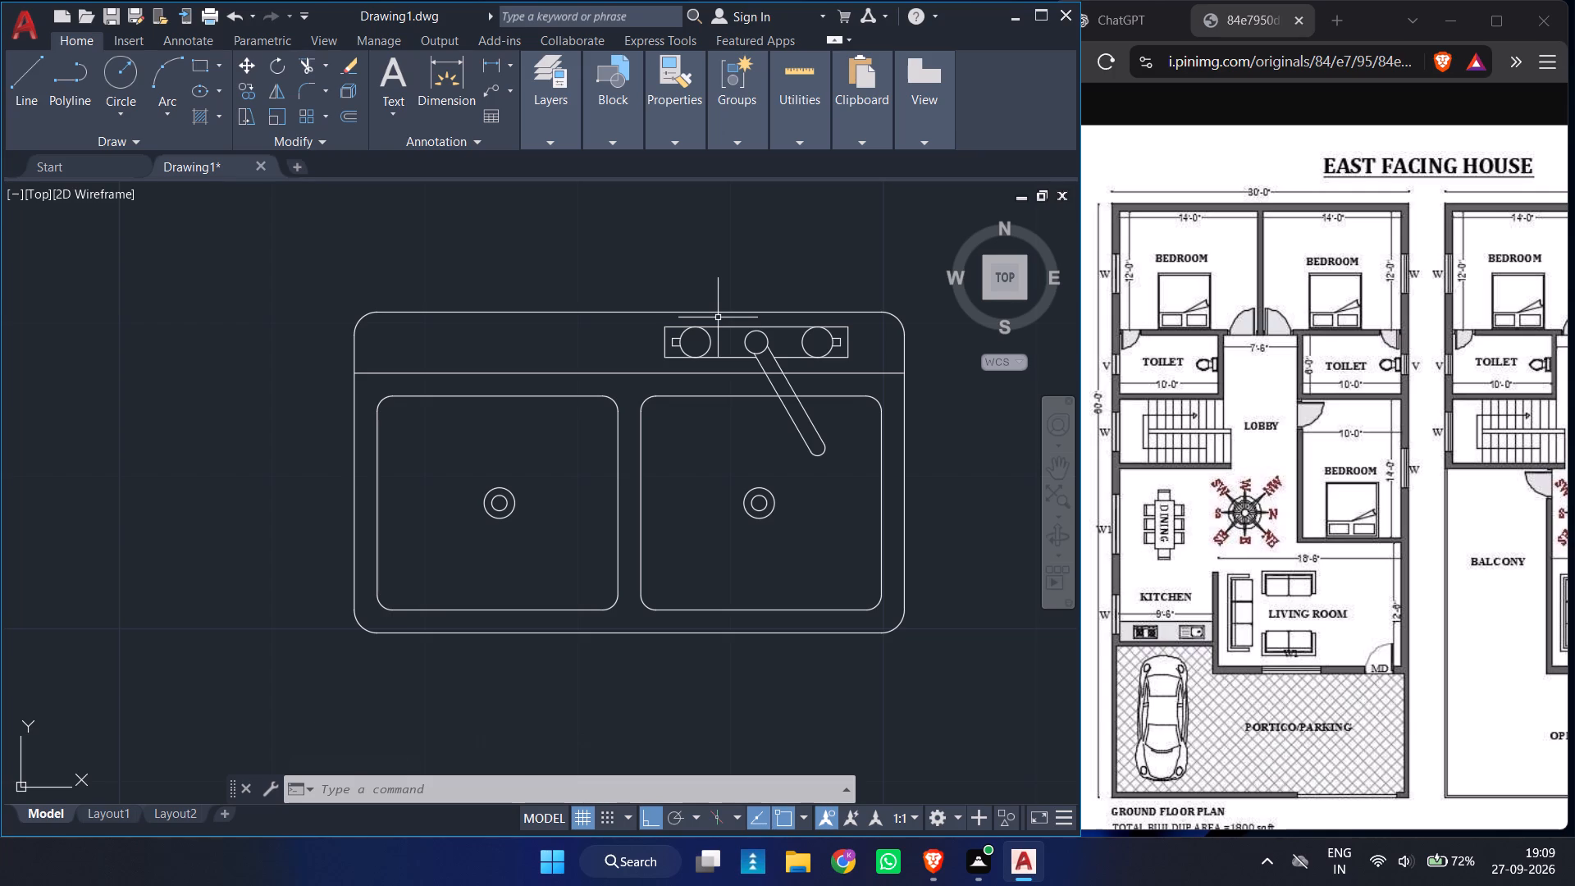
# Explode the double sink block.
pyautogui.click(668, 459)
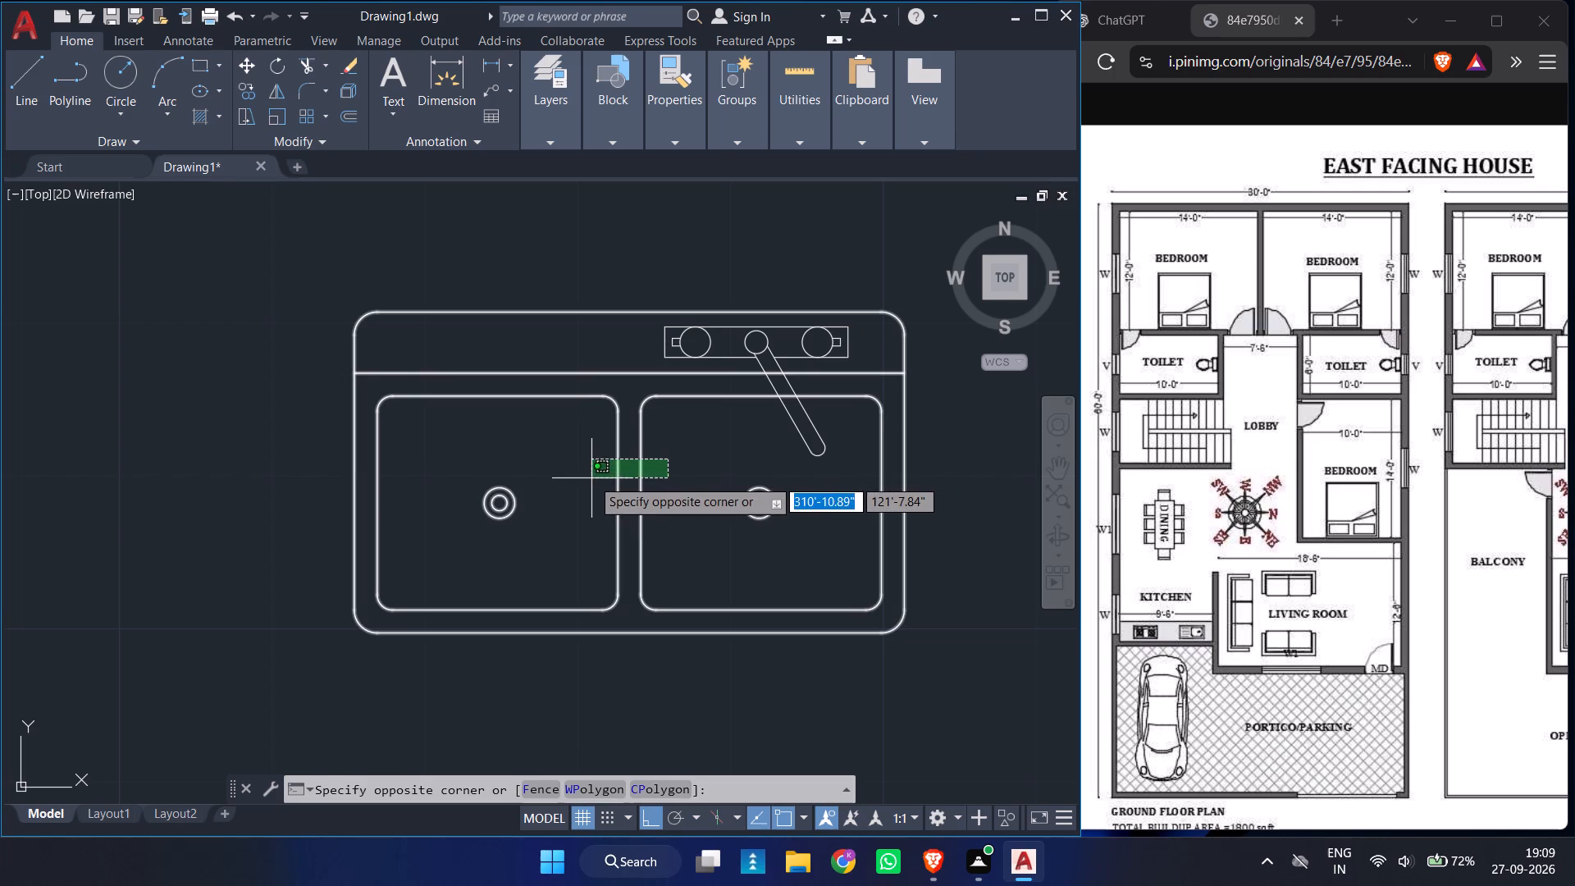
pyautogui.click(591, 478)
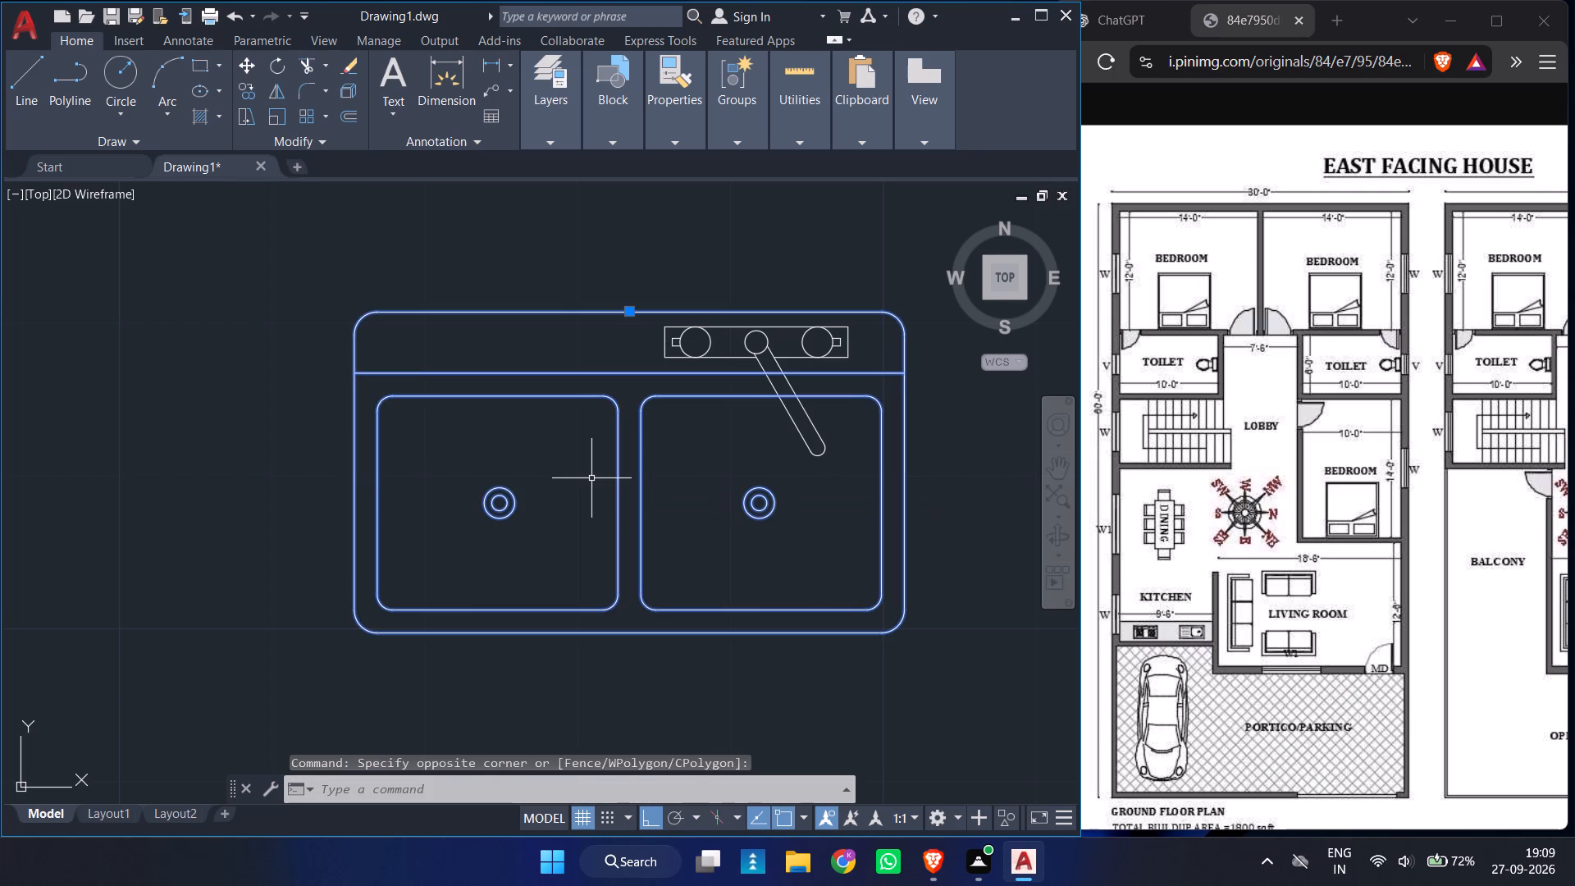
pyautogui.press('x')
pyautogui.press('space')
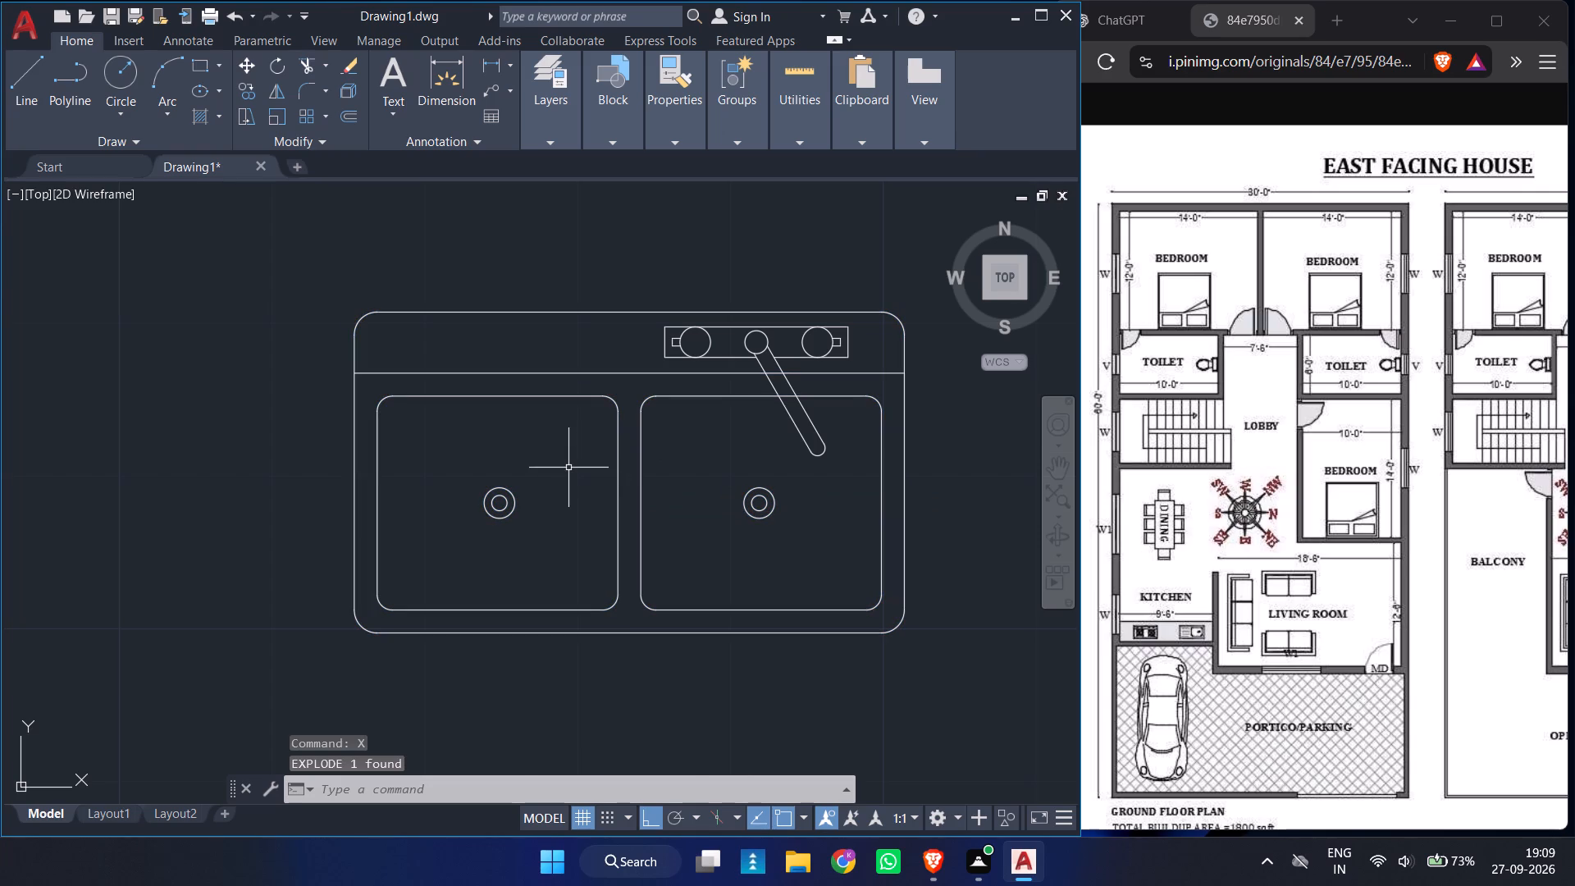
# Delete the two drain circles in the sink's left basin.
pyautogui.click(568, 468)
pyautogui.click(456, 556)
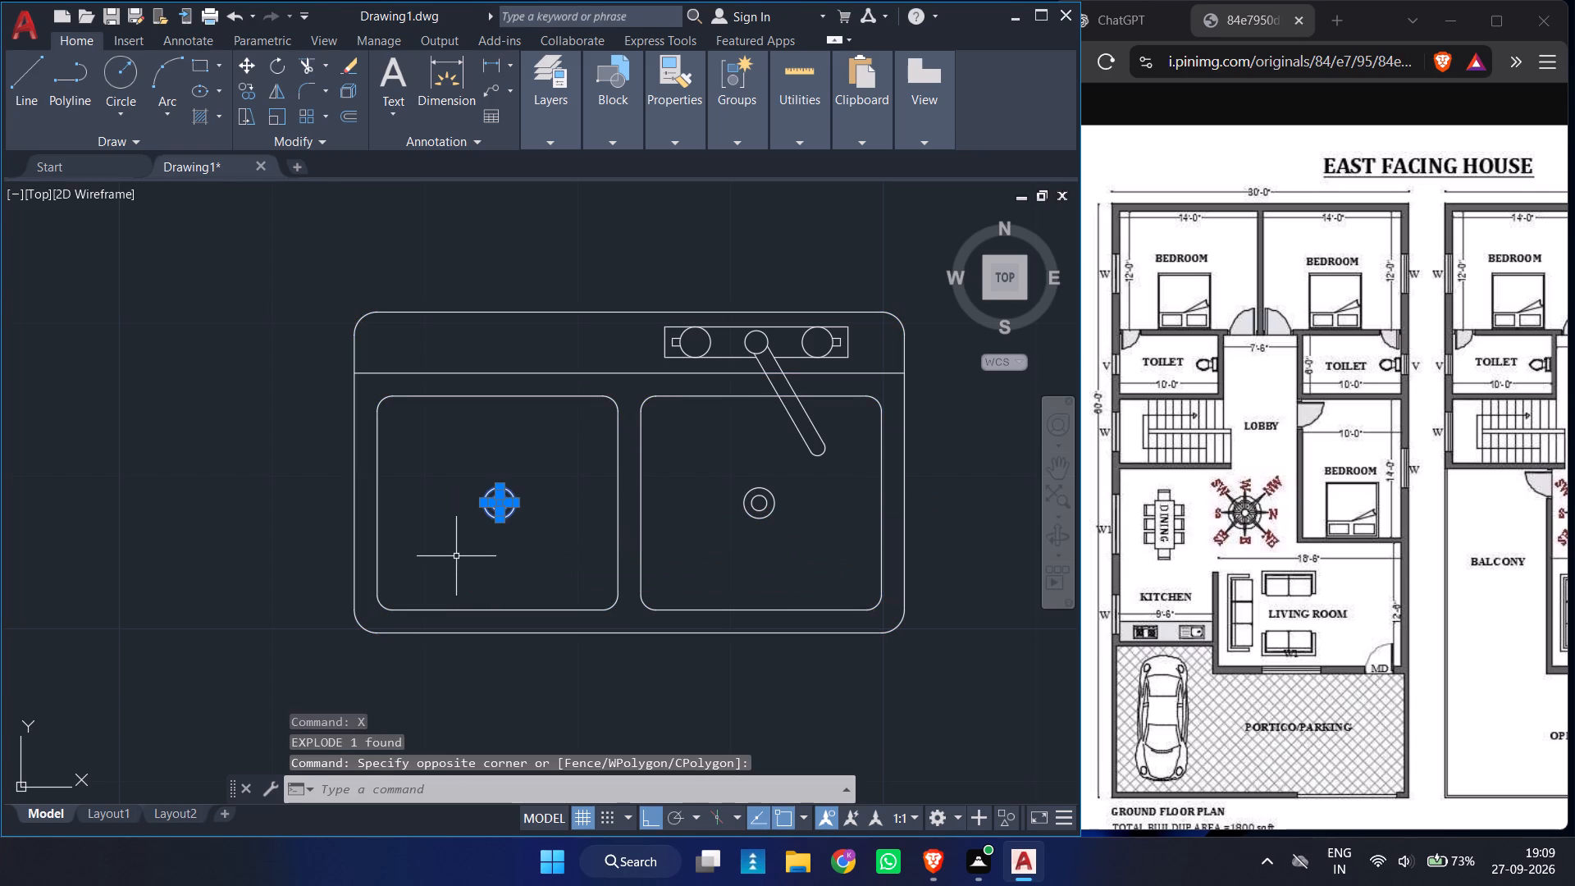
pyautogui.press('Delete')
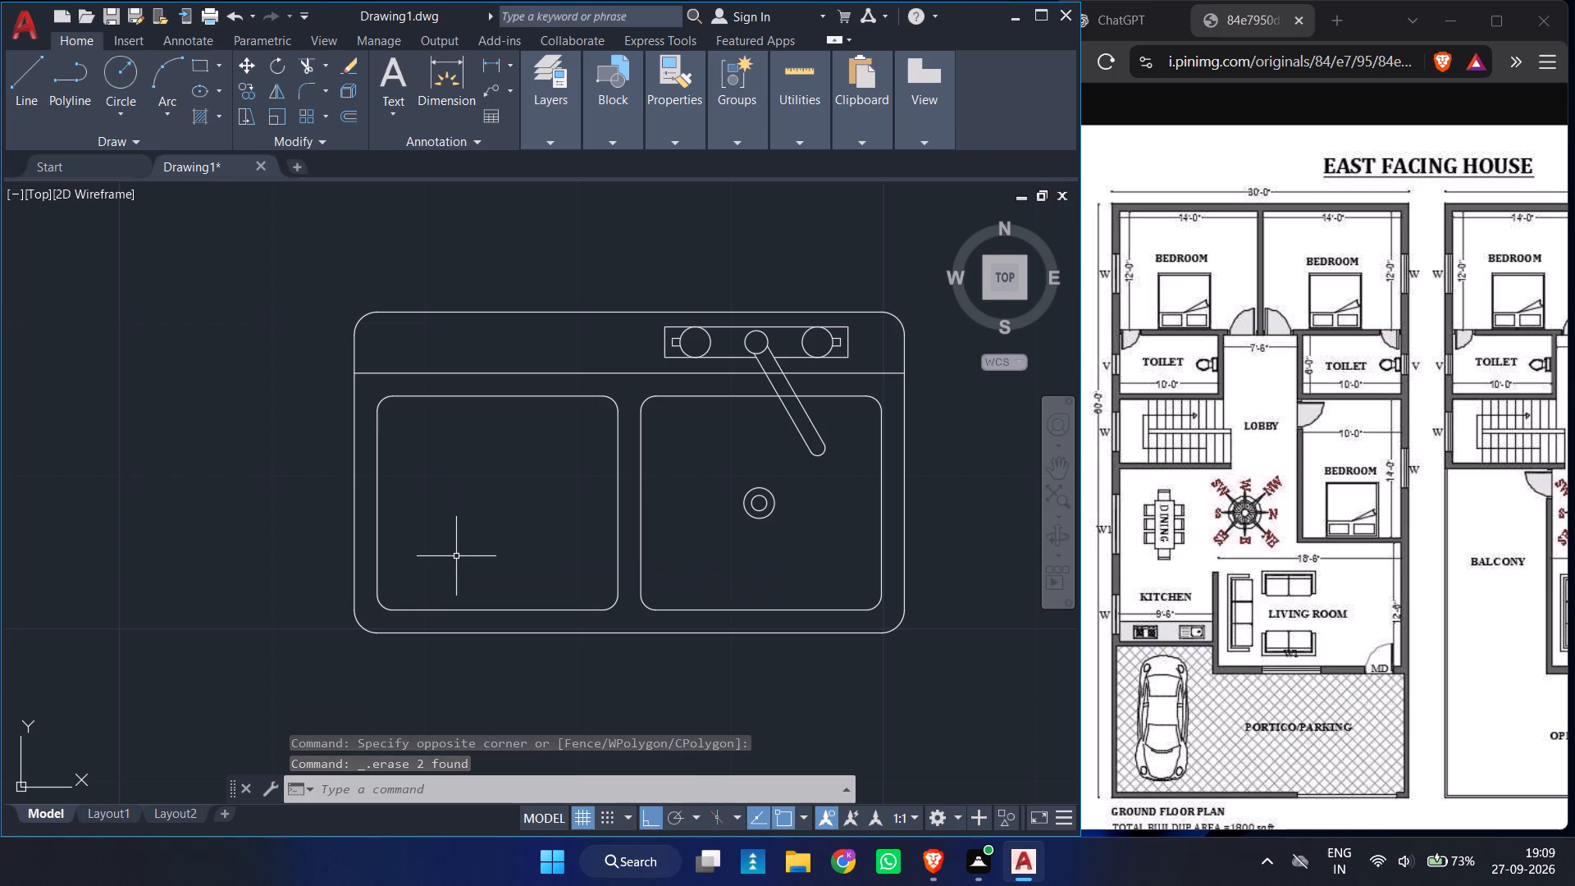
# Copy the left basin's top edge line down as a fitted array of 10 items spanning about 1'-0.5" for the draining lines.
pyautogui.click(536, 398)
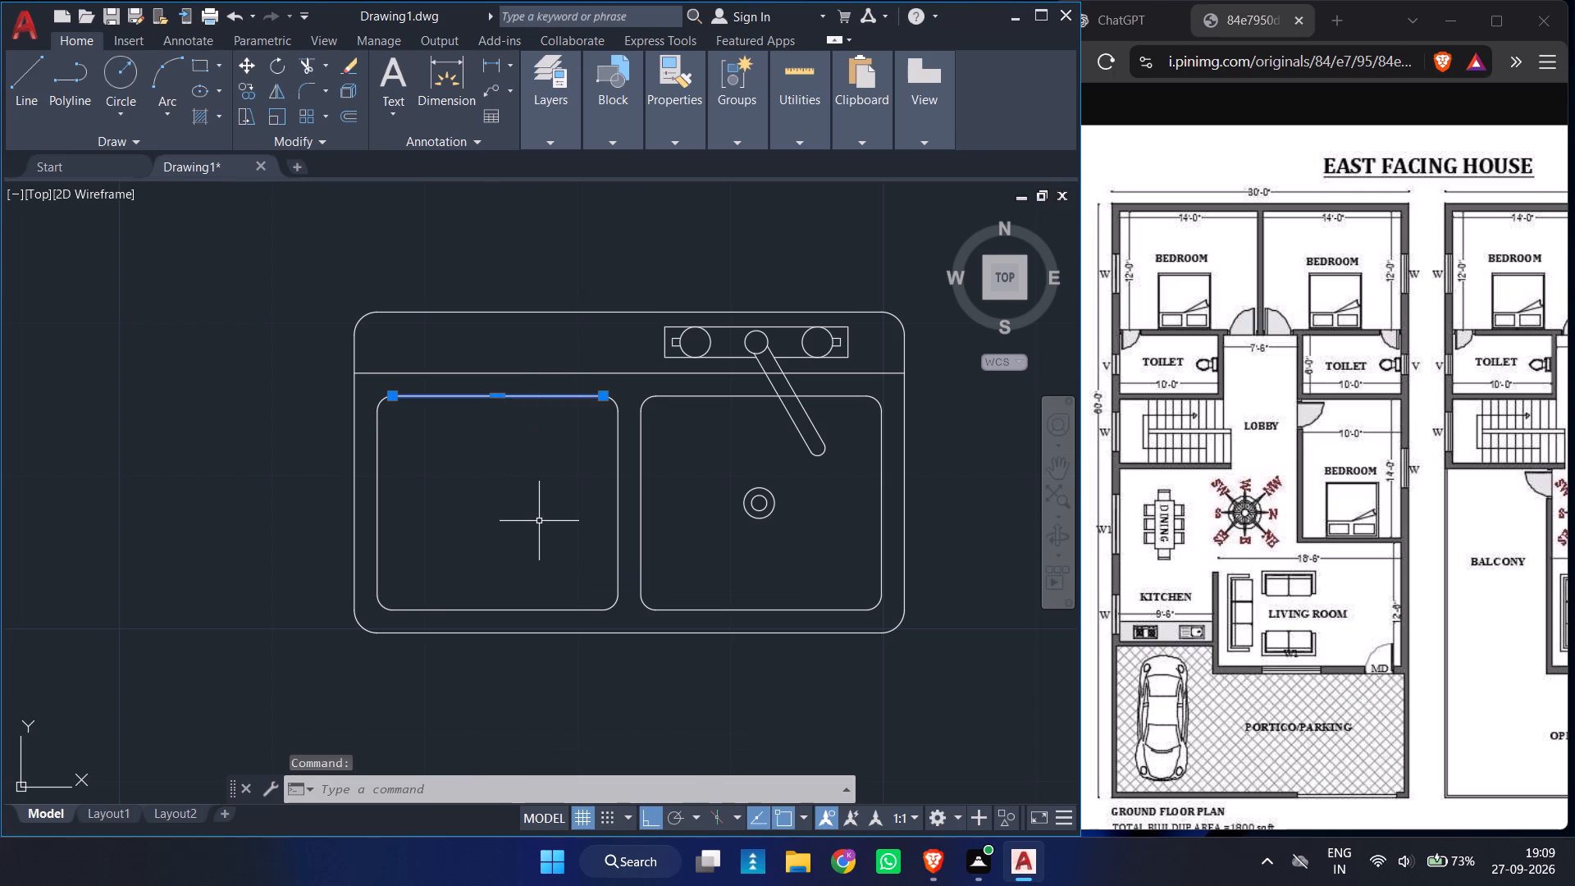
pyautogui.write('CO')
pyautogui.press('Return')
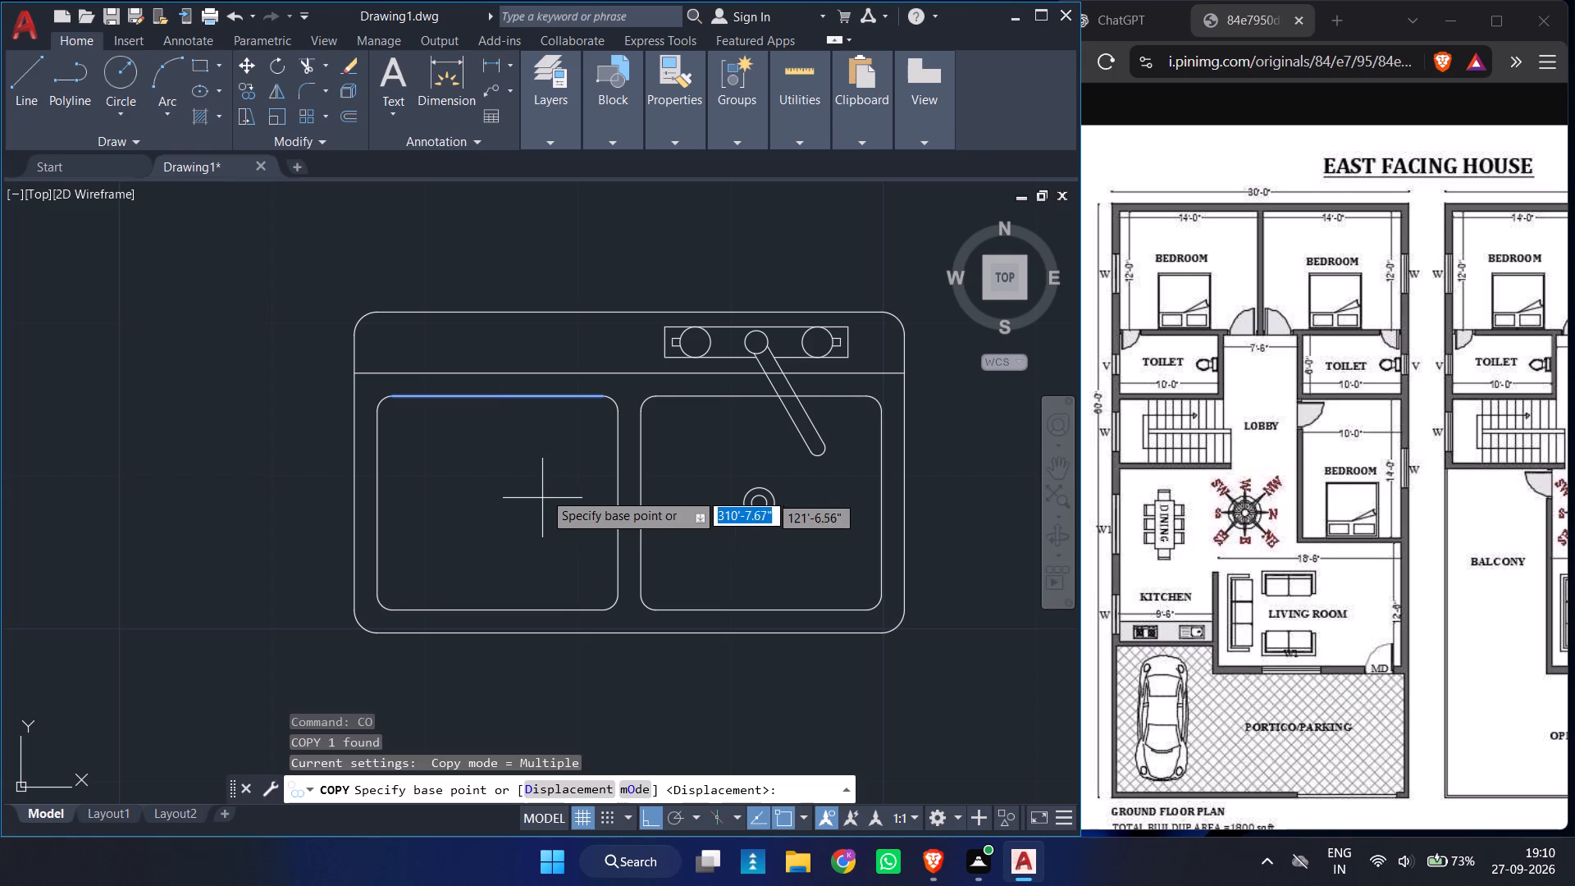
pyautogui.click(597, 398)
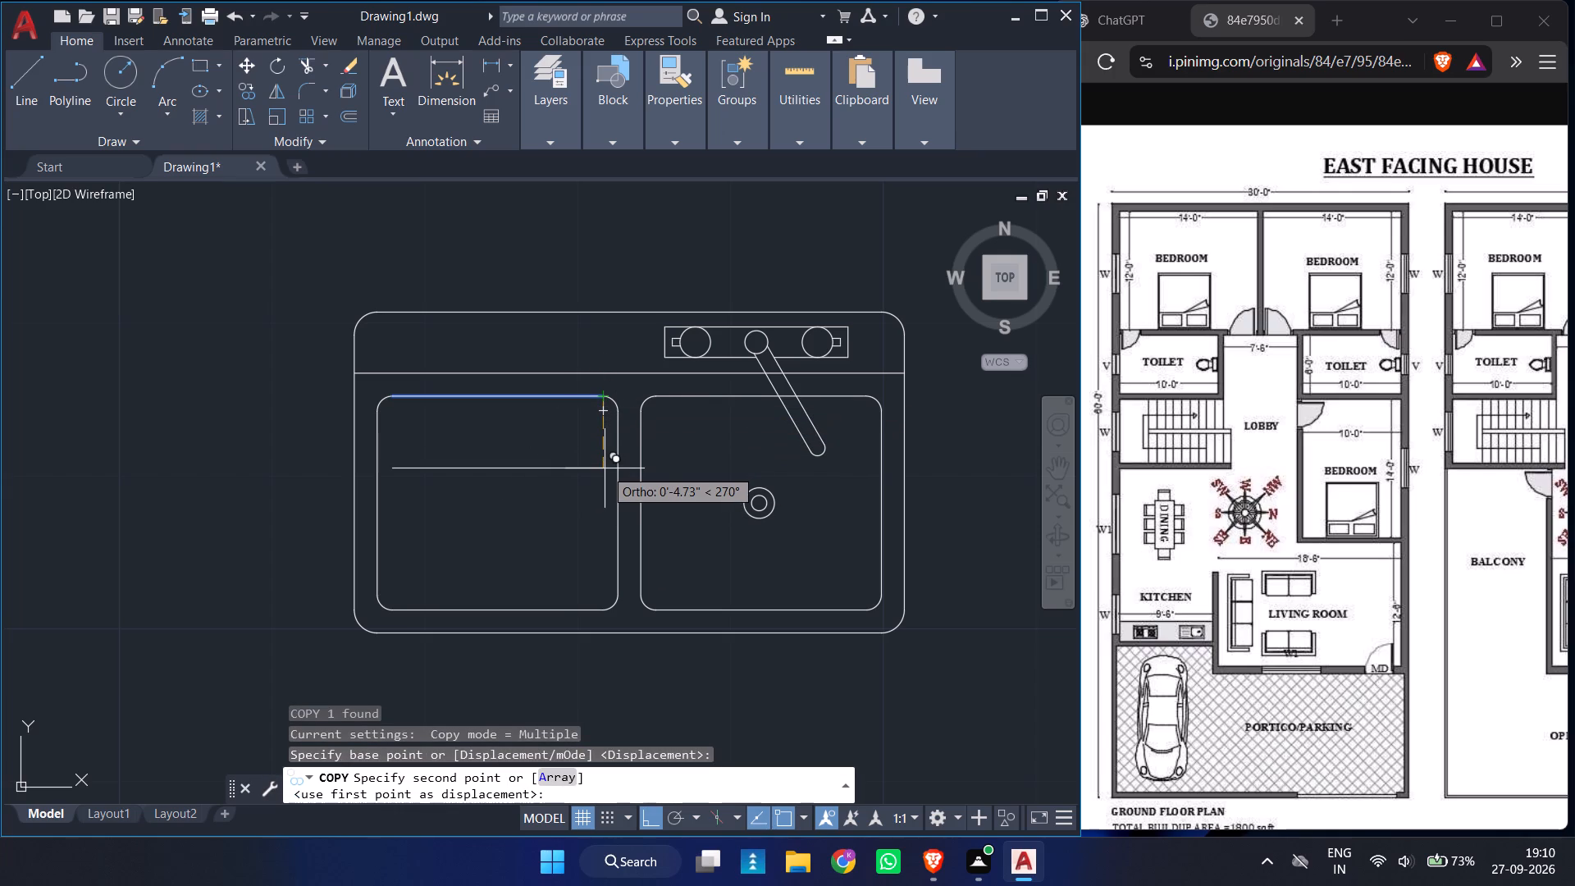
pyautogui.click(567, 783)
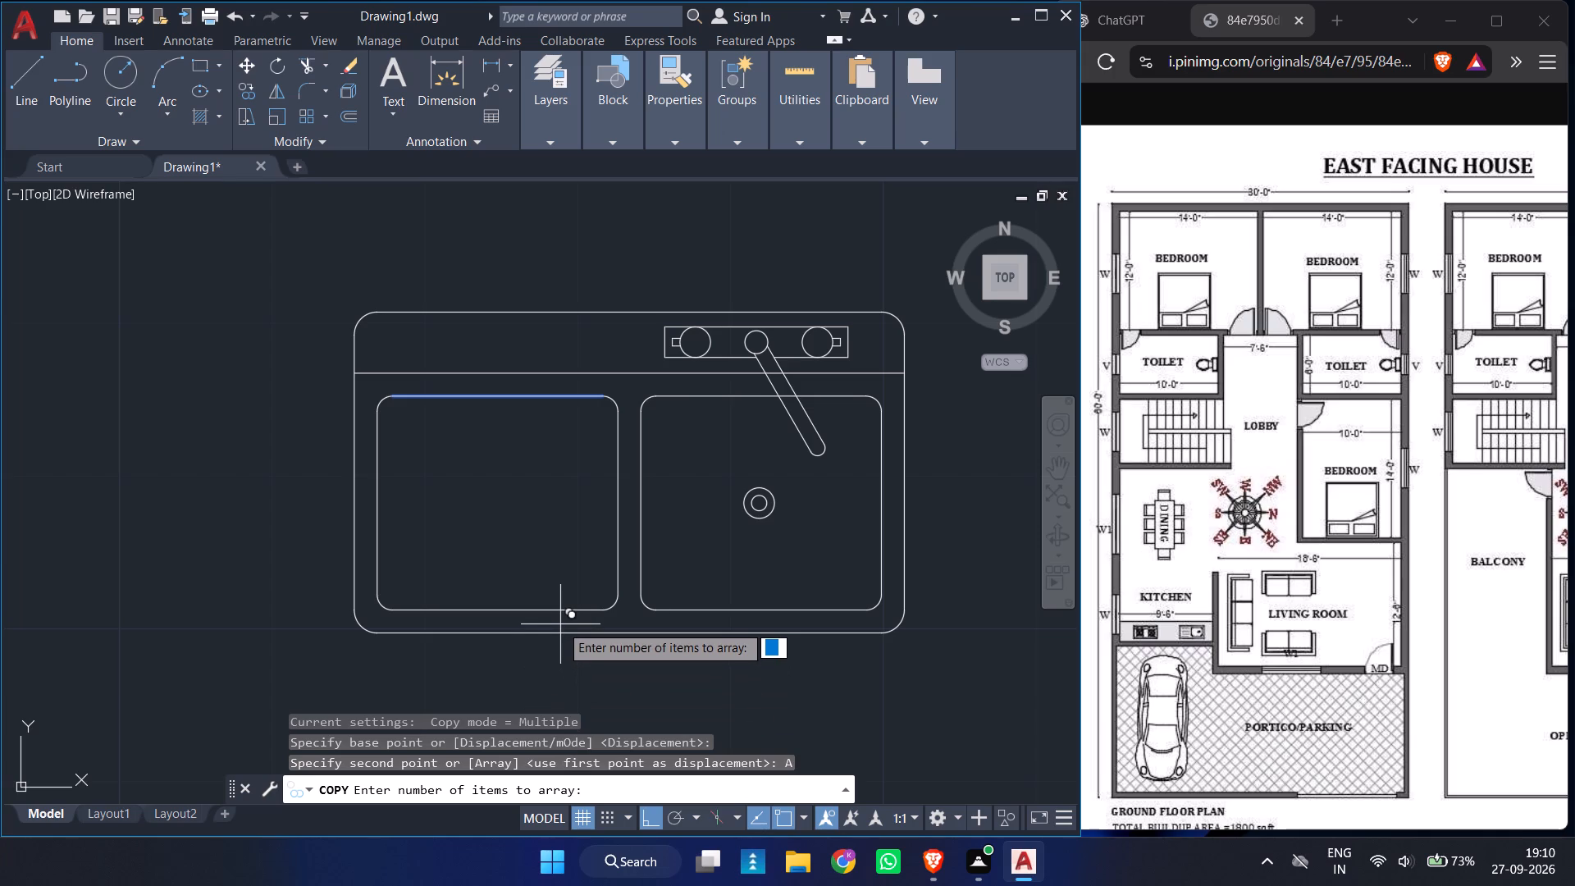
pyautogui.write('10')
pyautogui.press('Return')
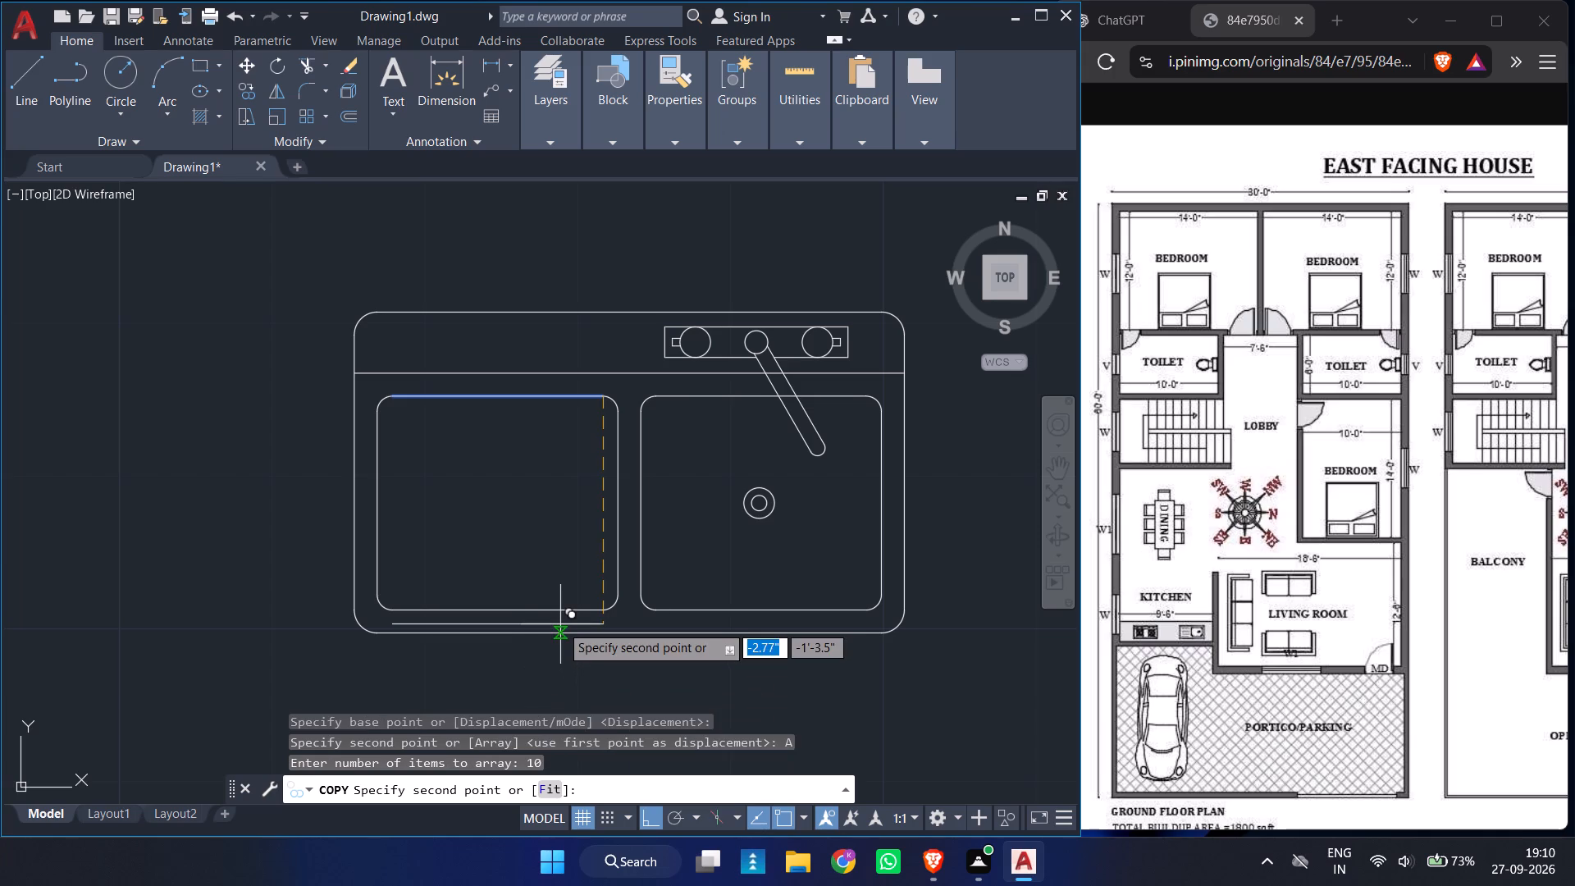
pyautogui.click(552, 786)
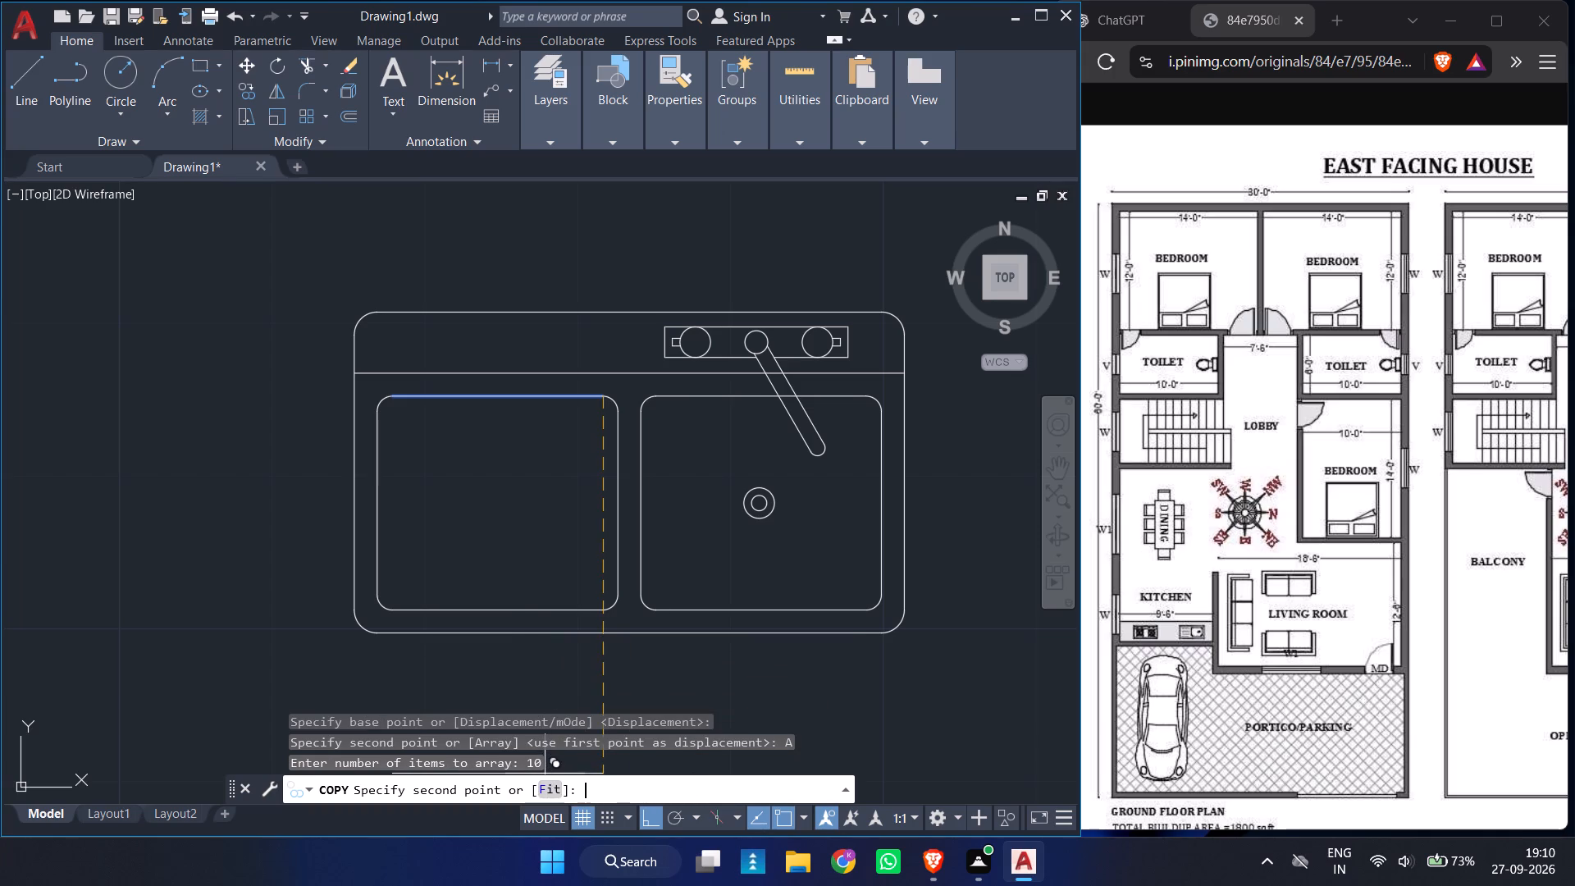
pyautogui.click(594, 589)
pyautogui.press('Return')
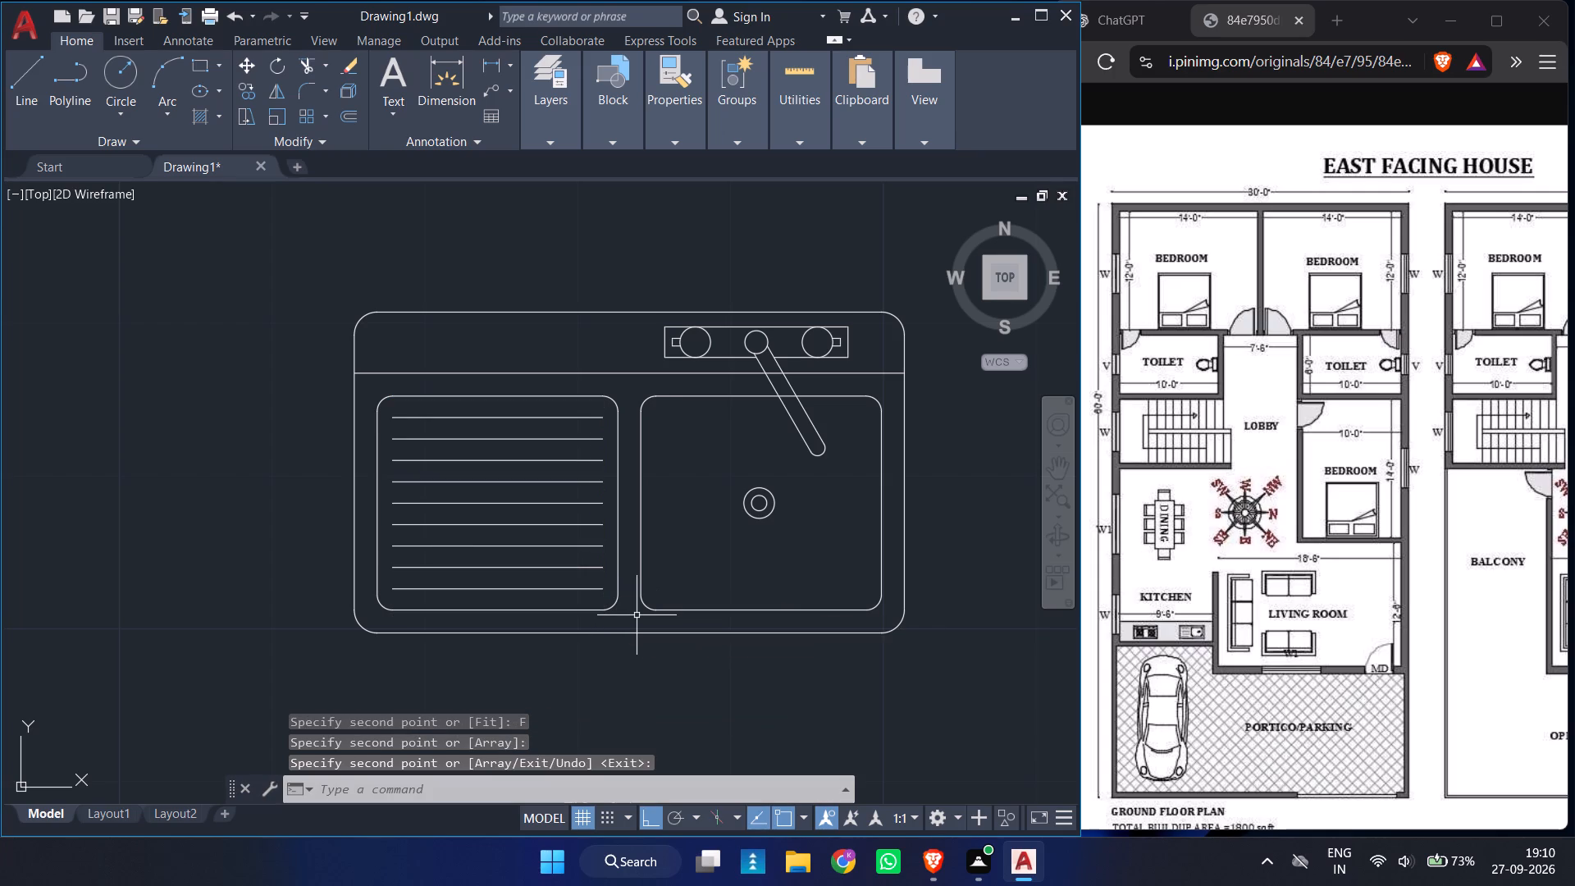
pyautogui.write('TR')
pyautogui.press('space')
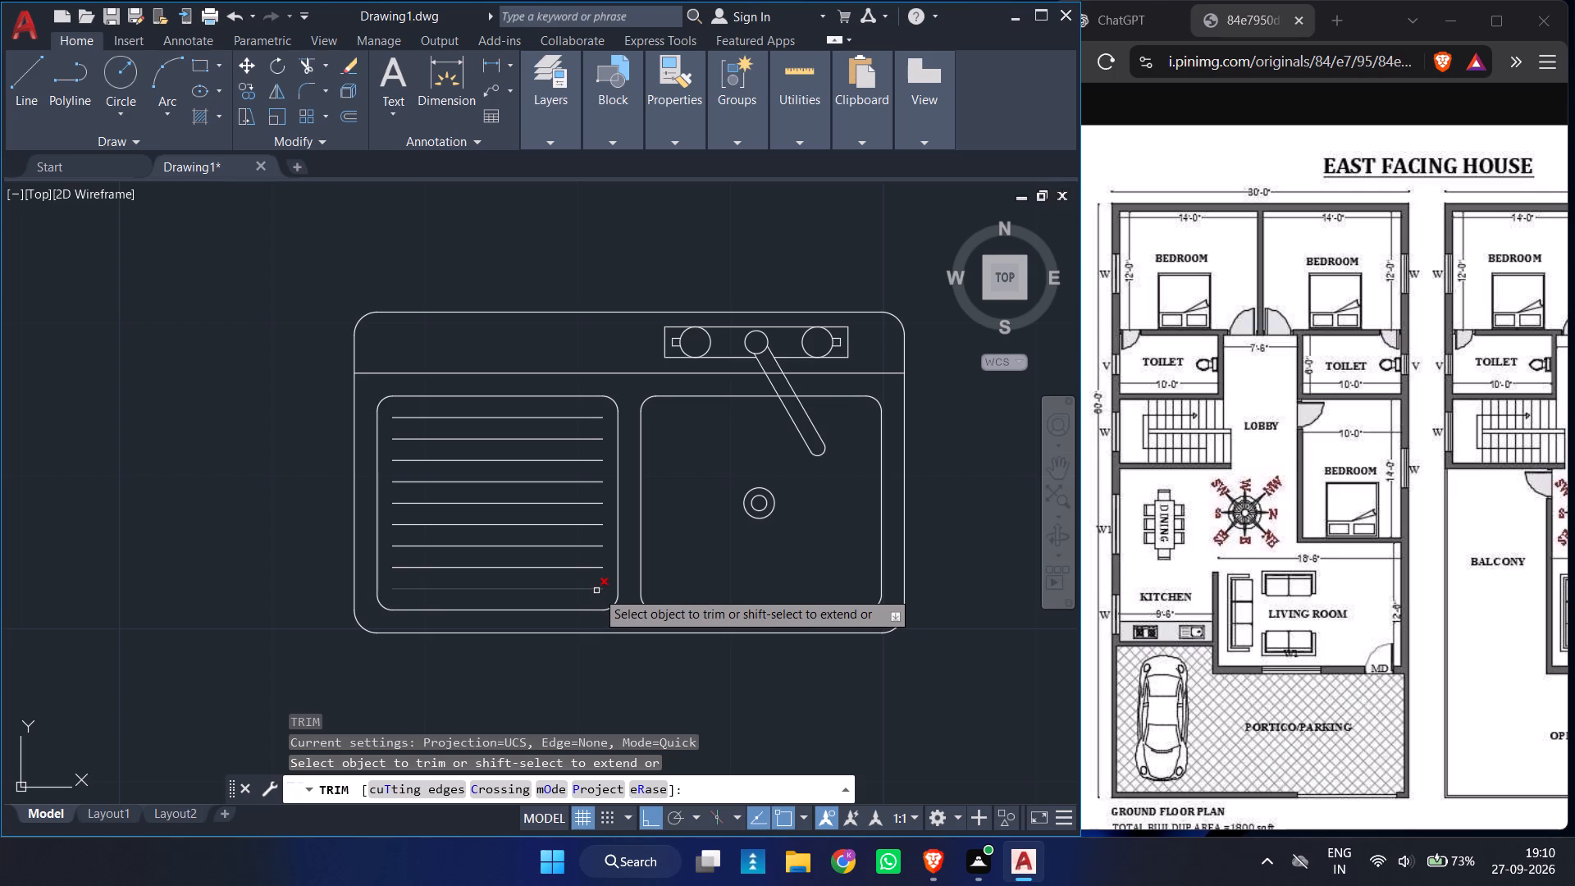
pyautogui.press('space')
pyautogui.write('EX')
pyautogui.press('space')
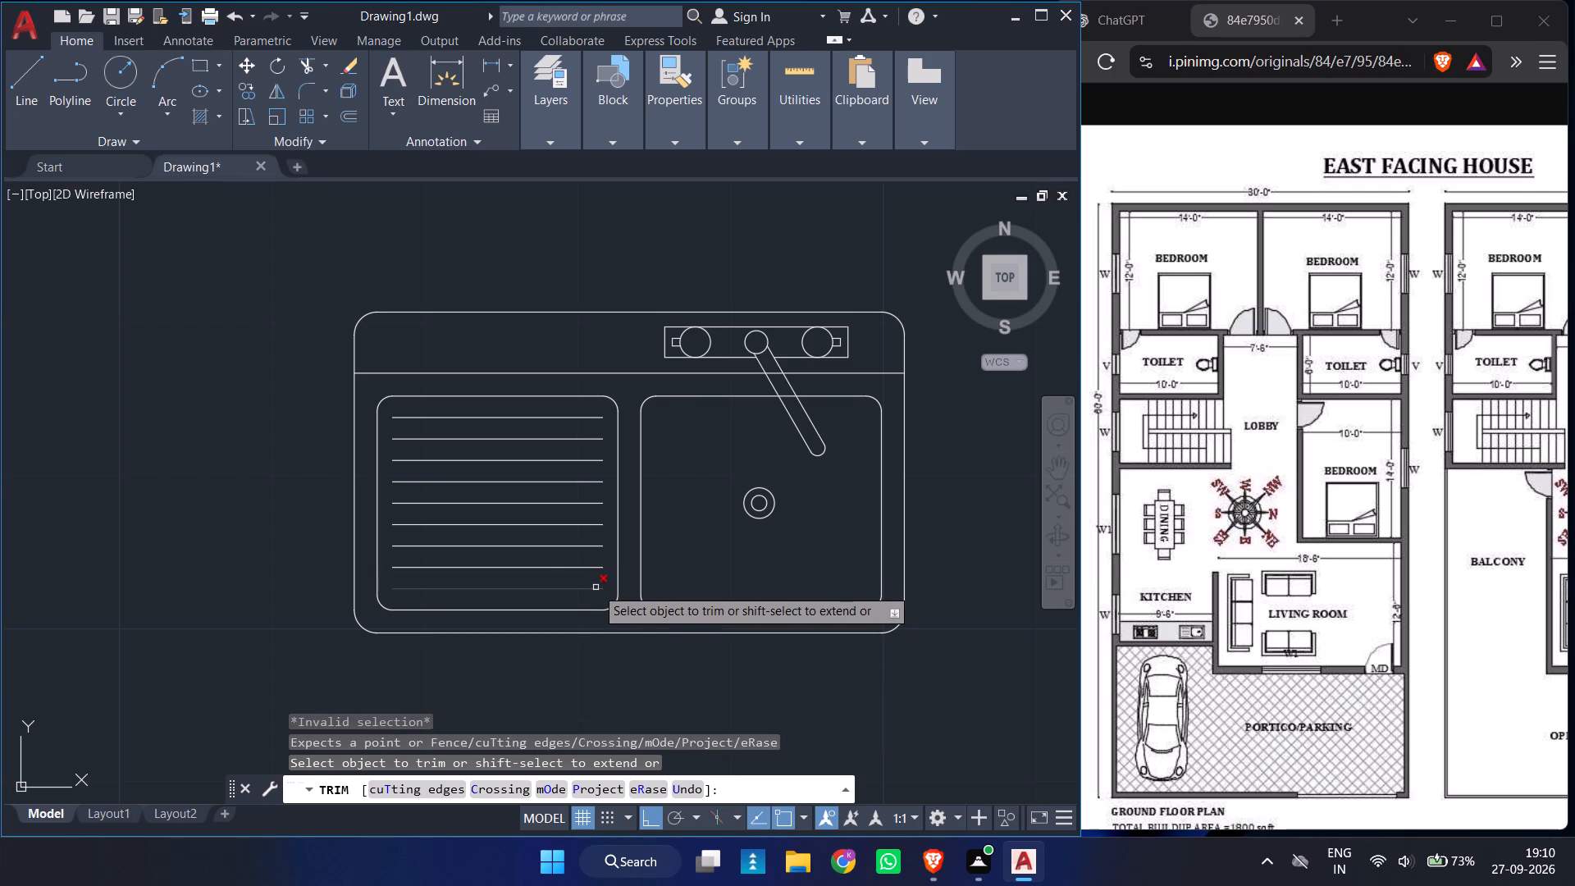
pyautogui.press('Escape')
# Extend the right ends of all nine draining lines to the left basin's right edge.
pyautogui.write('EX')
pyautogui.press('space')
pyautogui.click(542, 587)
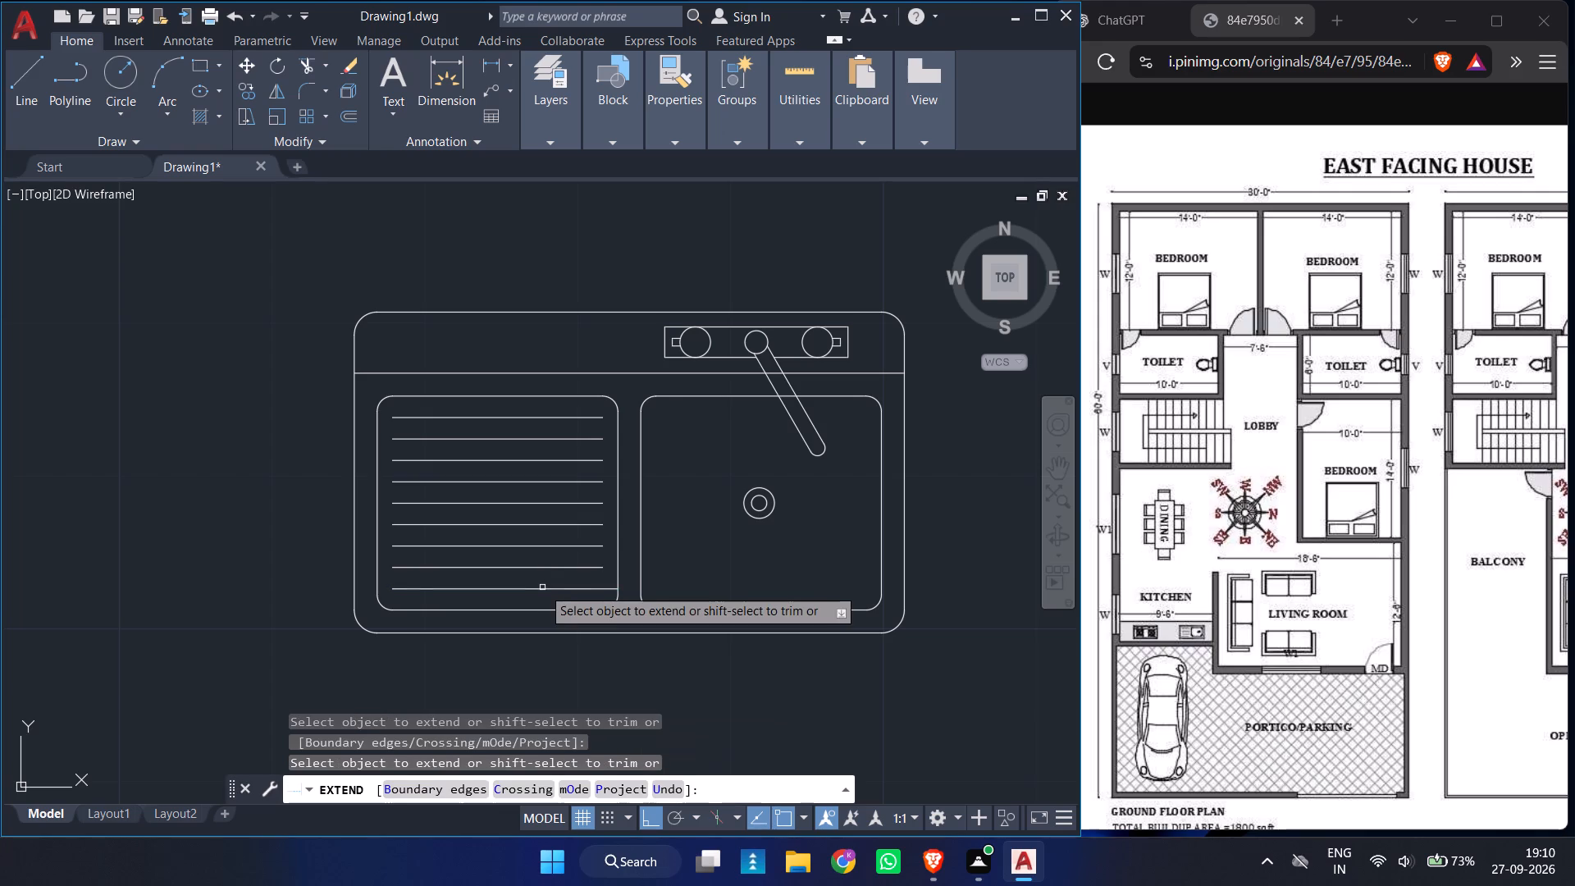
pyautogui.click(596, 568)
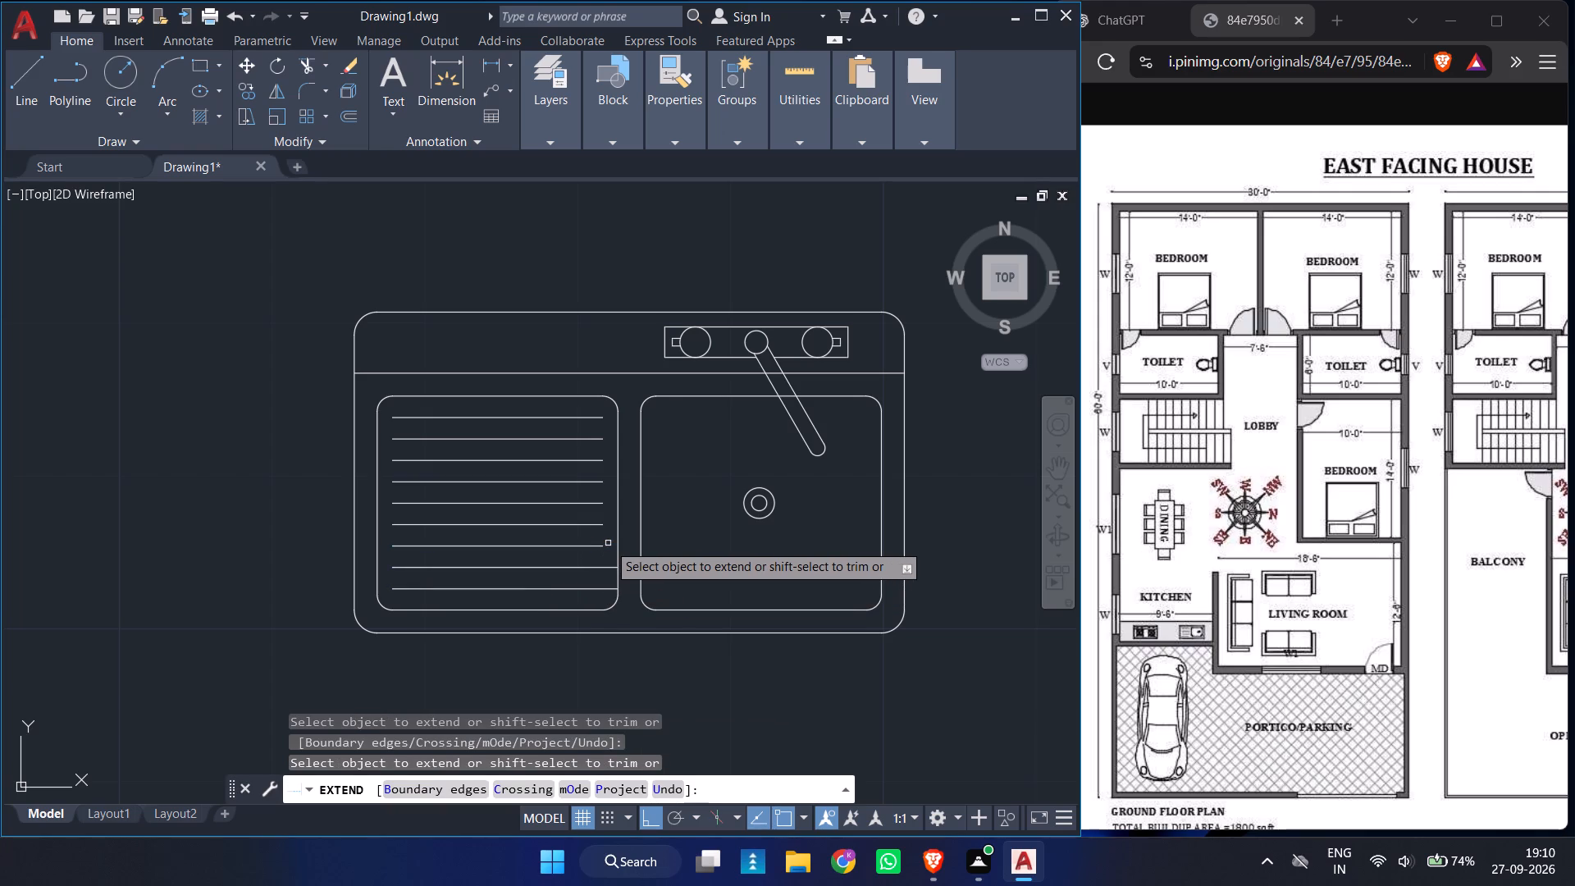
pyautogui.click(605, 543)
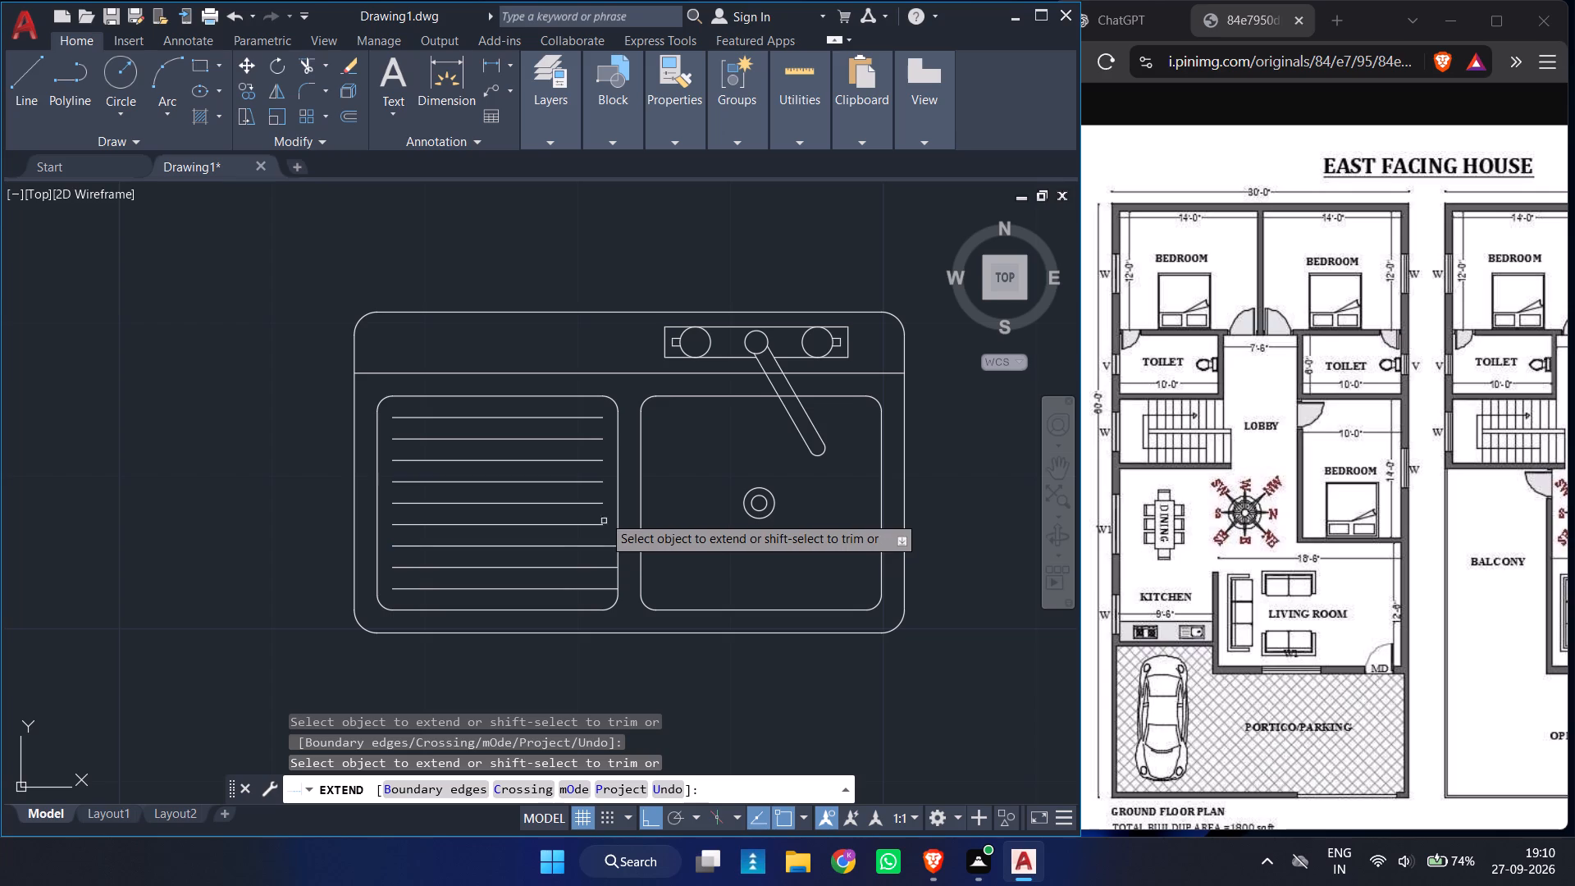
pyautogui.click(590, 522)
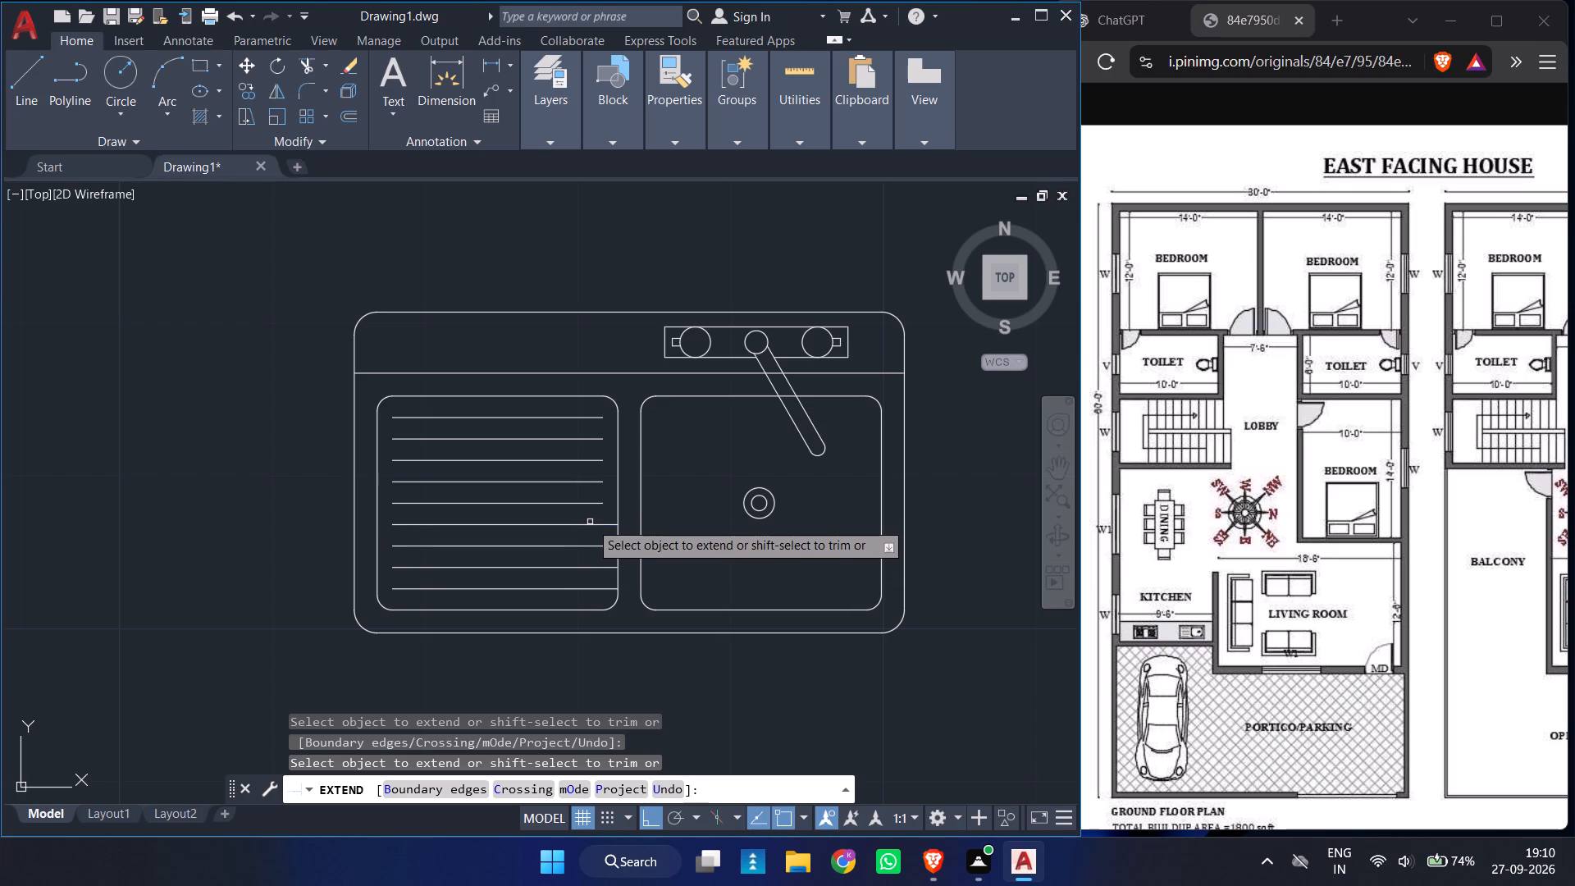
pyautogui.click(596, 505)
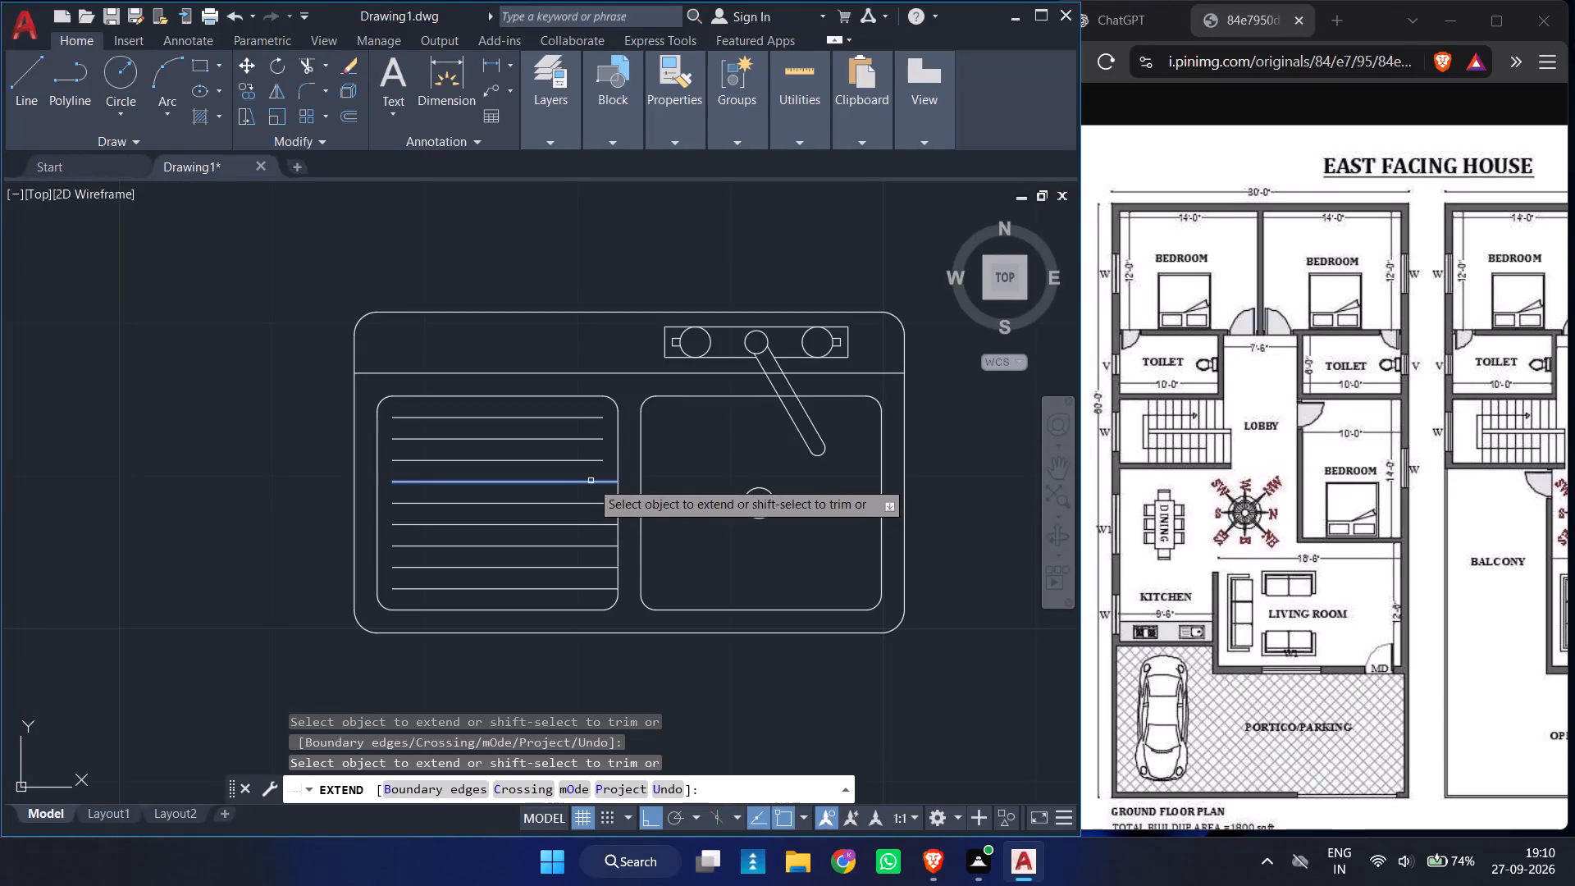
pyautogui.click(591, 481)
pyautogui.click(592, 461)
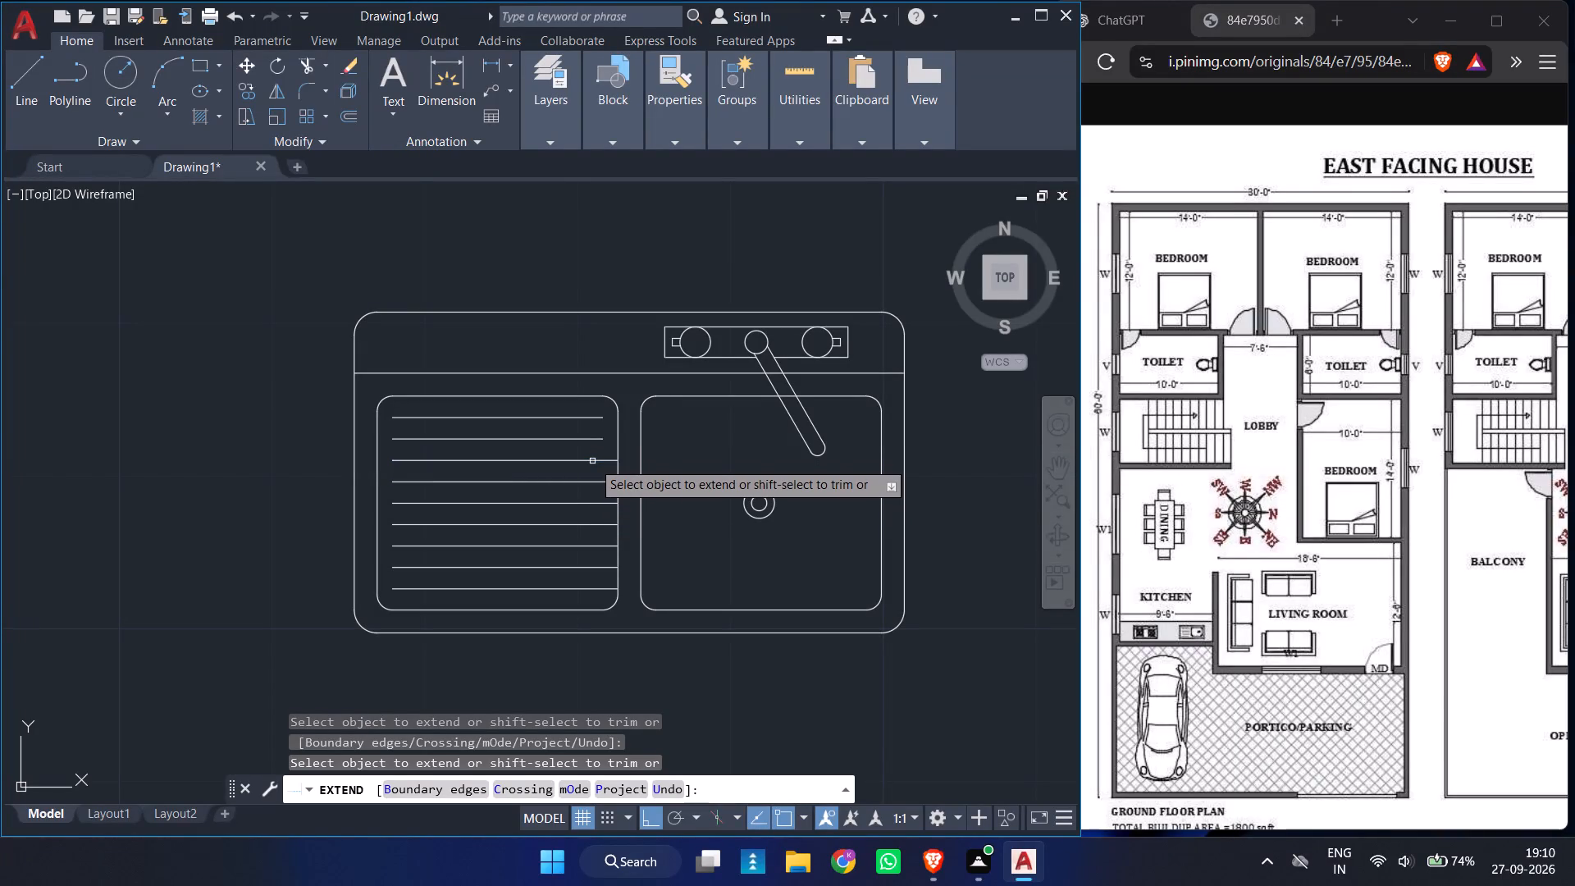
pyautogui.click(598, 438)
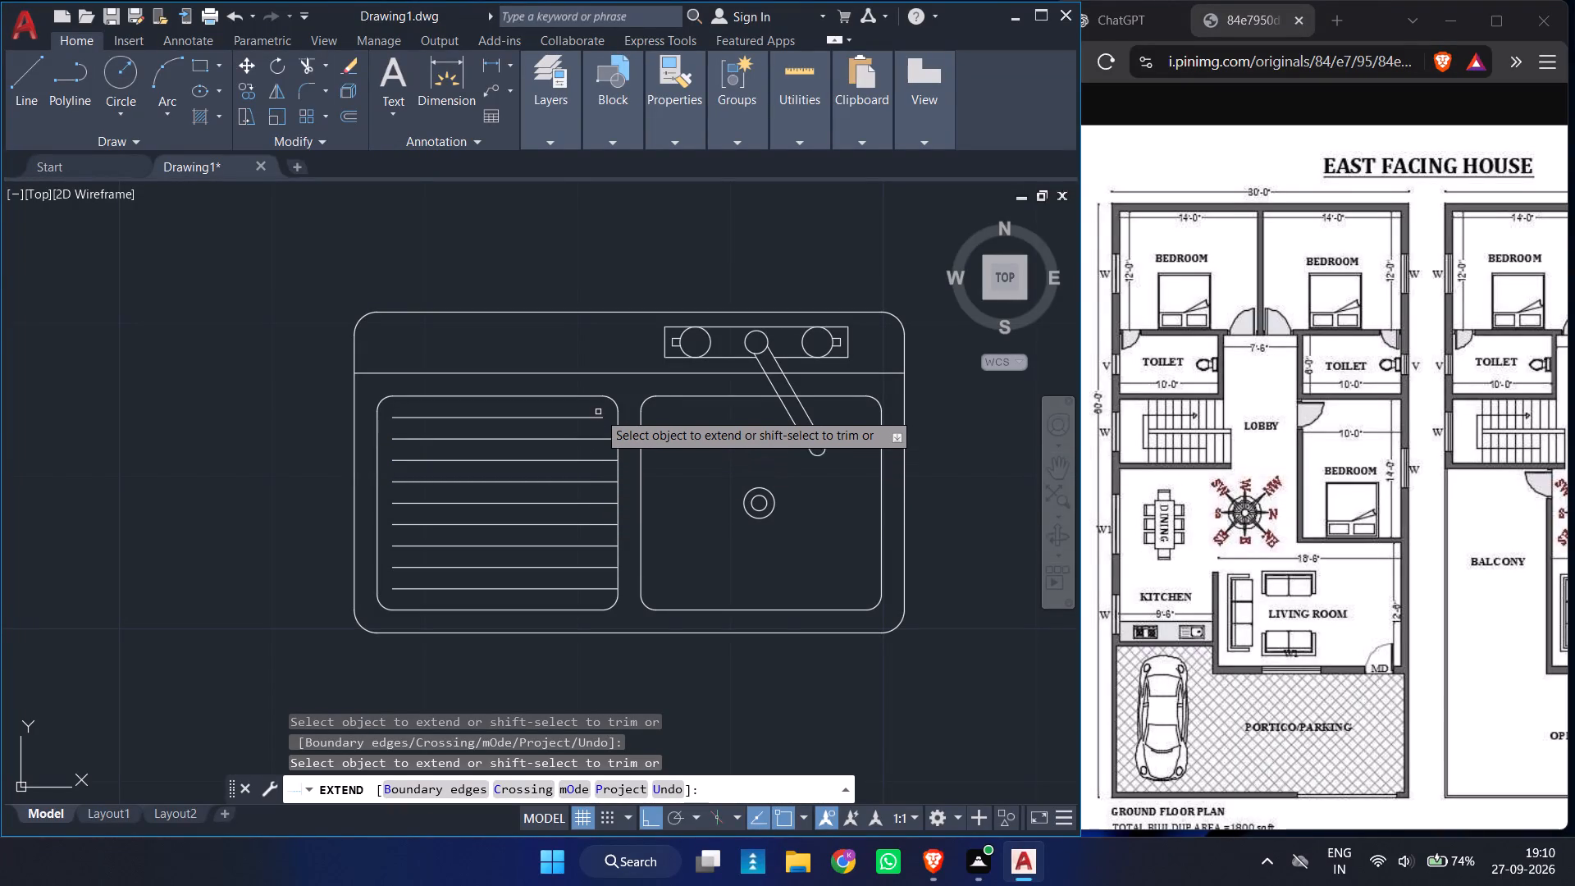
pyautogui.click(598, 416)
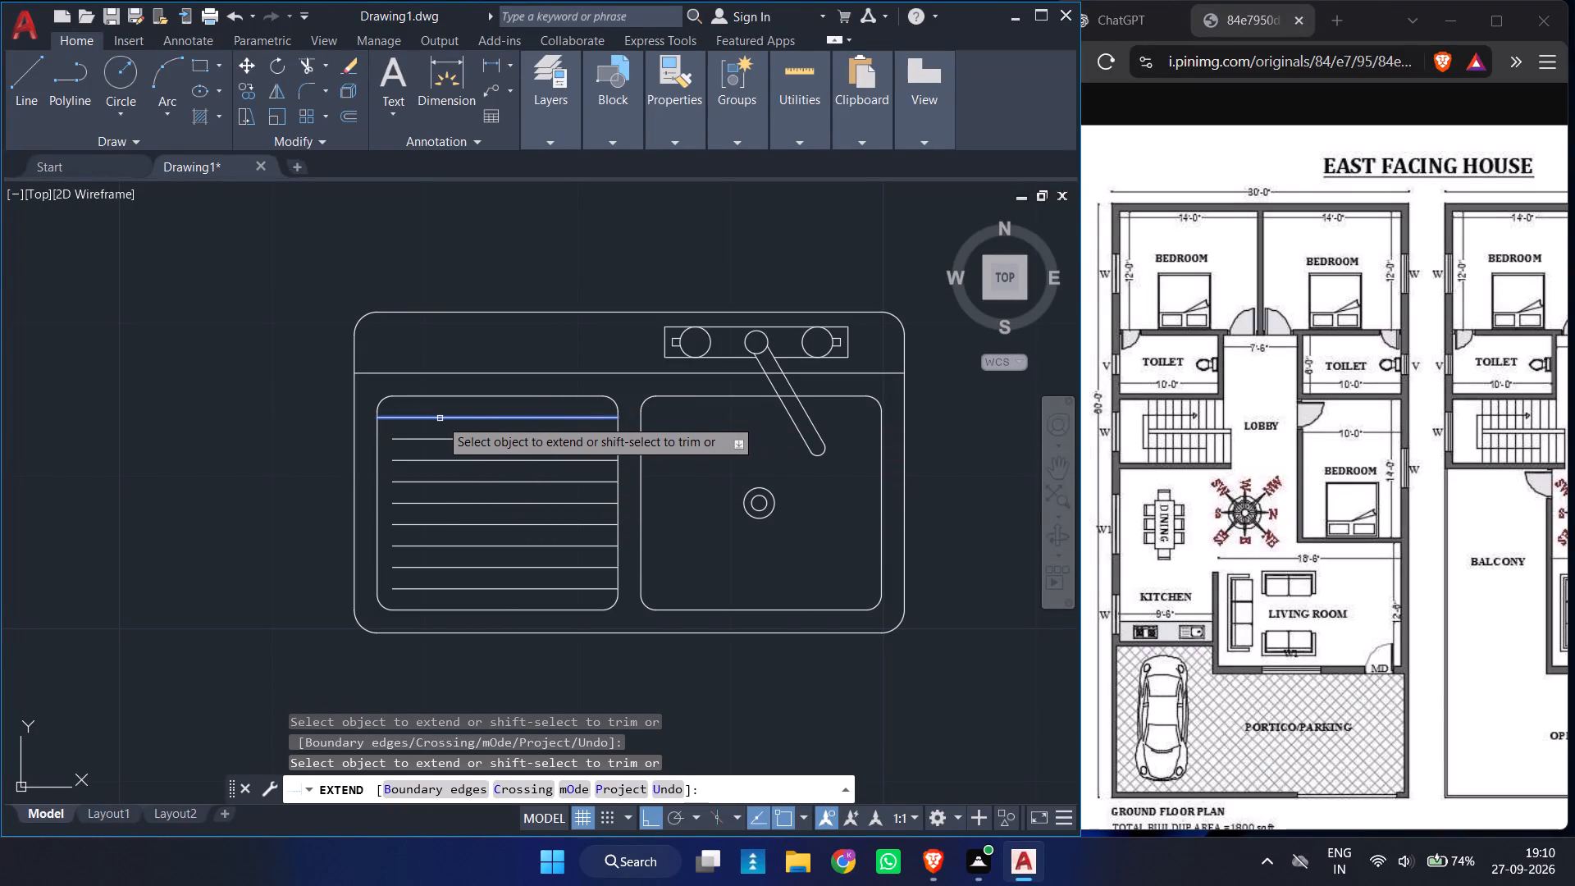
# Extend the left ends of all nine draining lines to the left basin's left edge.
pyautogui.click(440, 418)
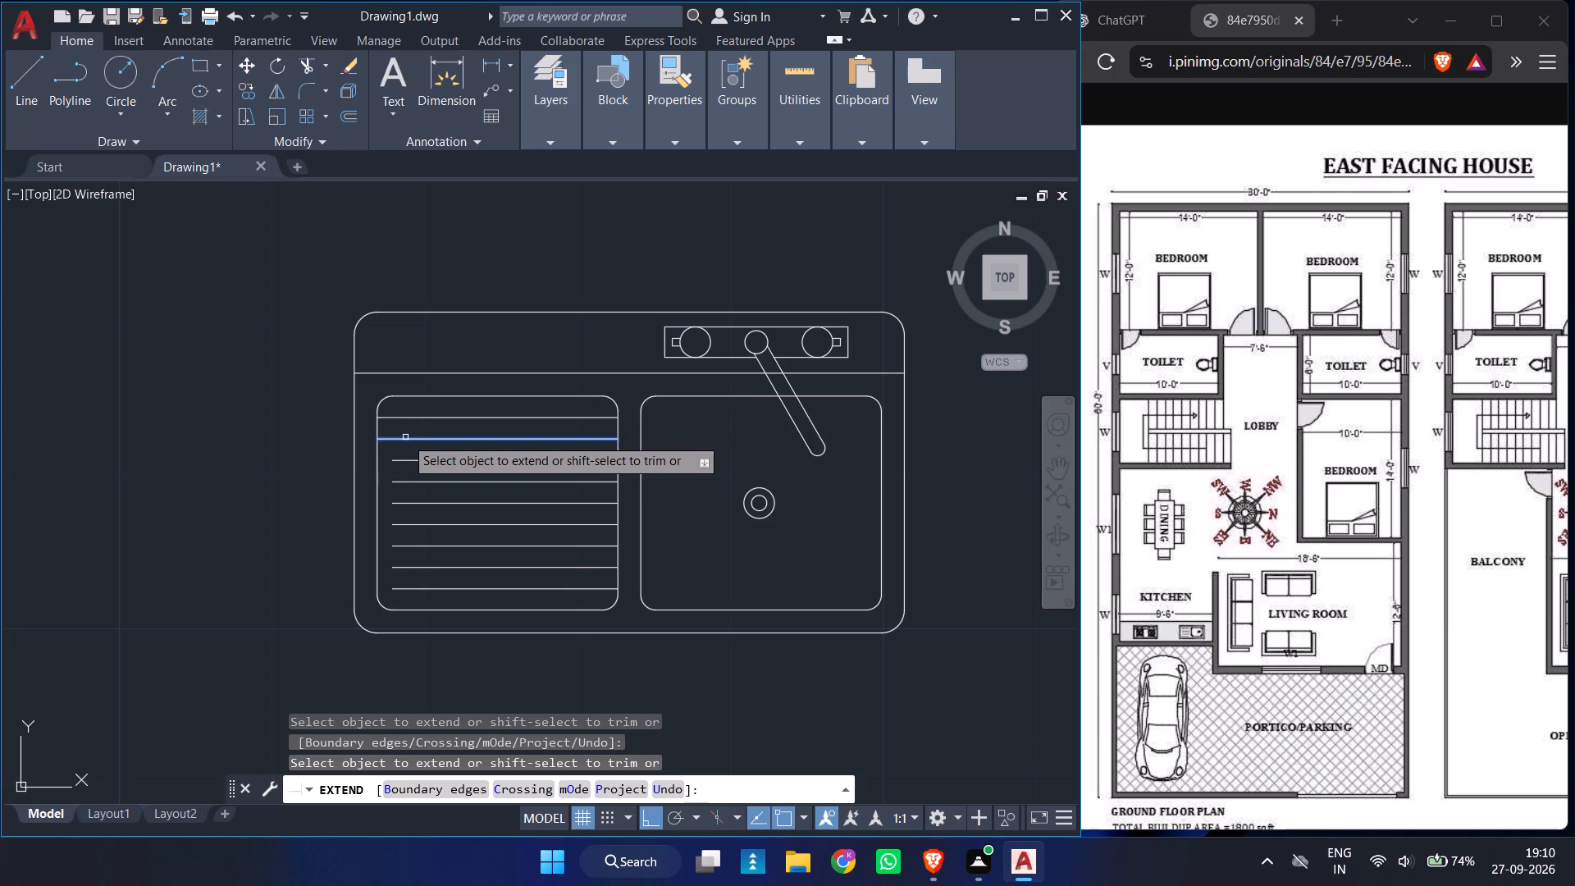
pyautogui.click(405, 437)
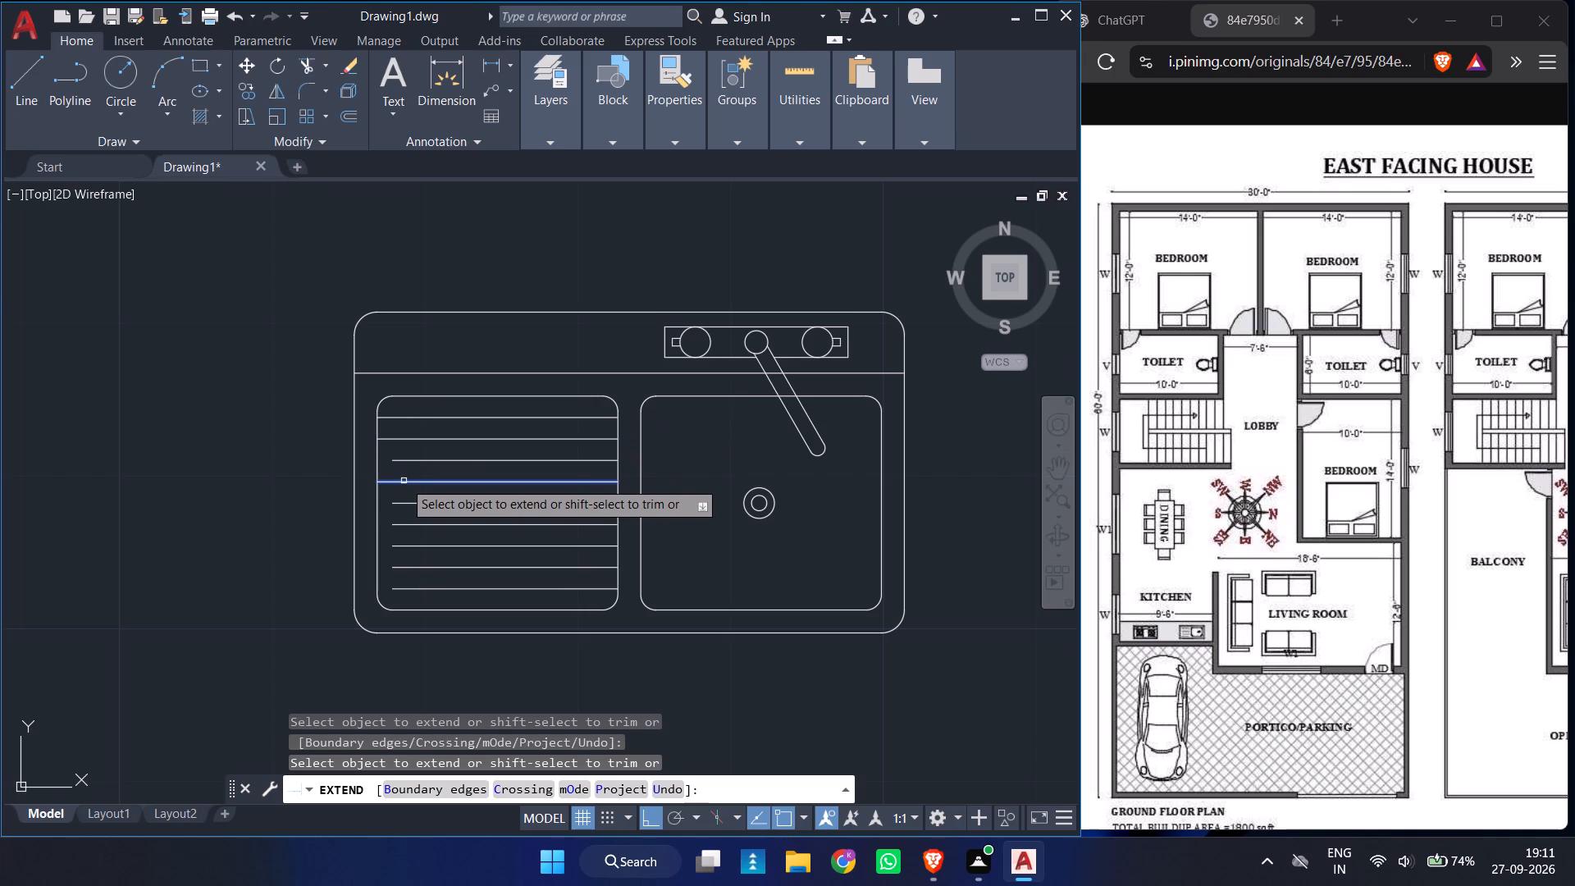
pyautogui.click(404, 481)
pyautogui.click(404, 460)
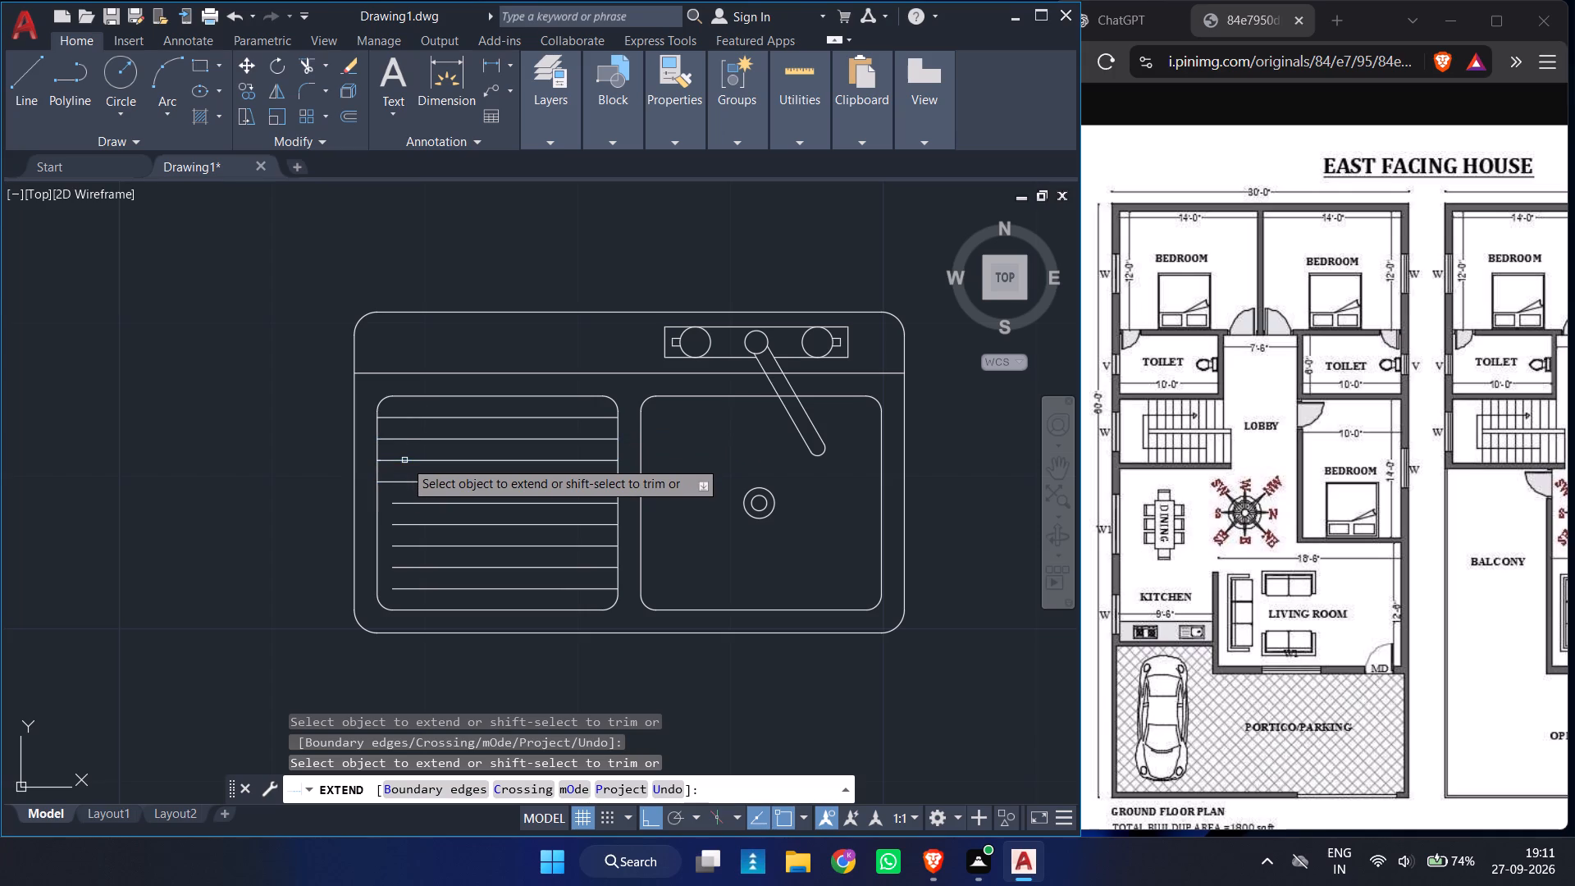
pyautogui.click(401, 501)
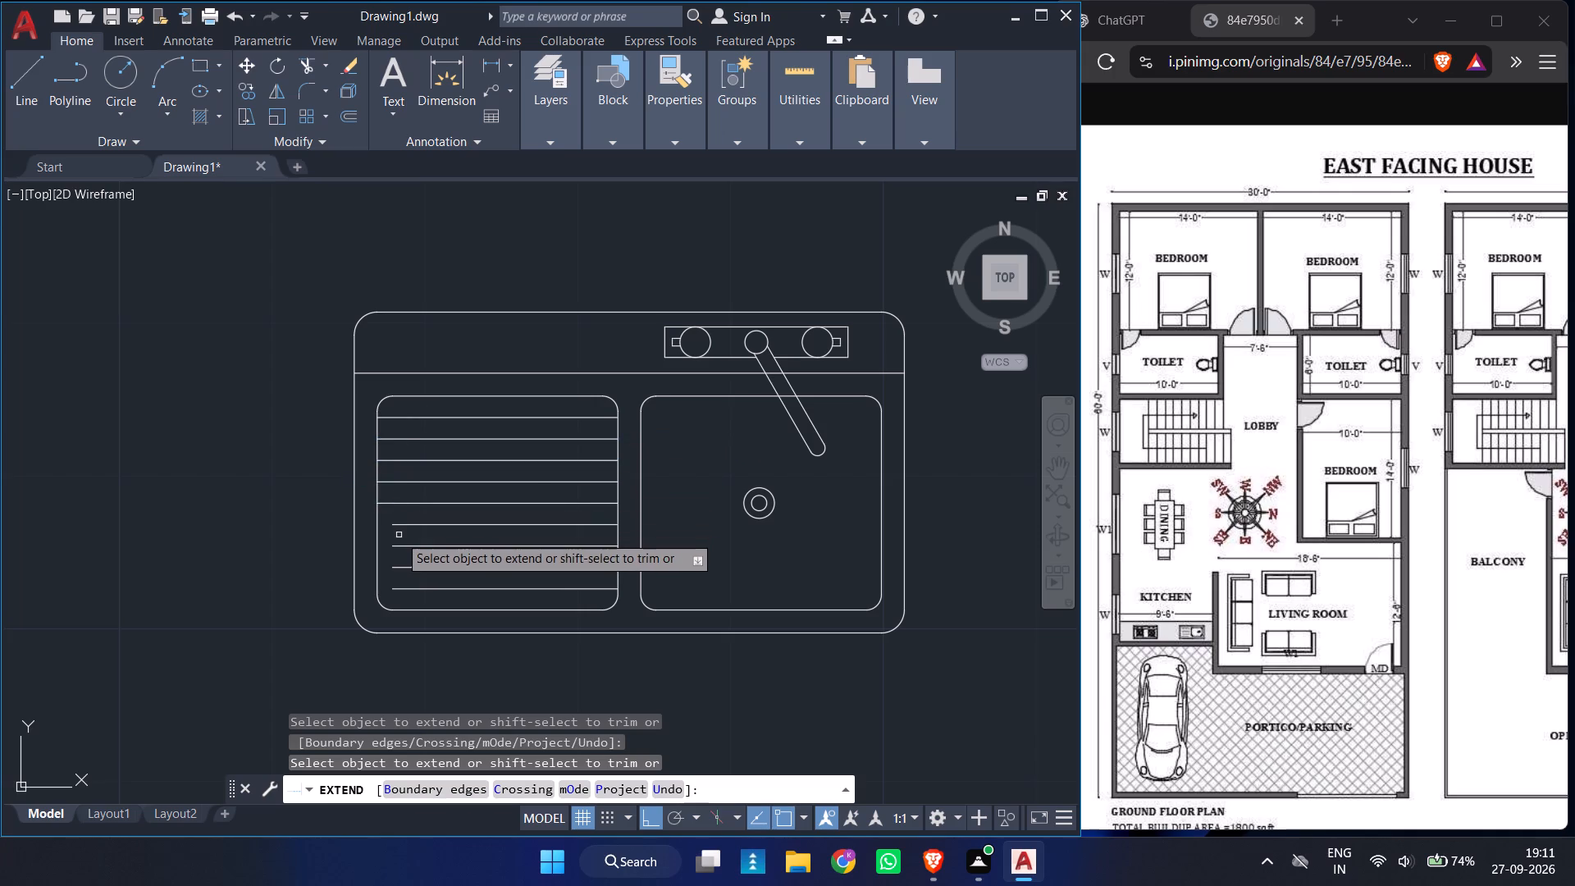
pyautogui.click(398, 523)
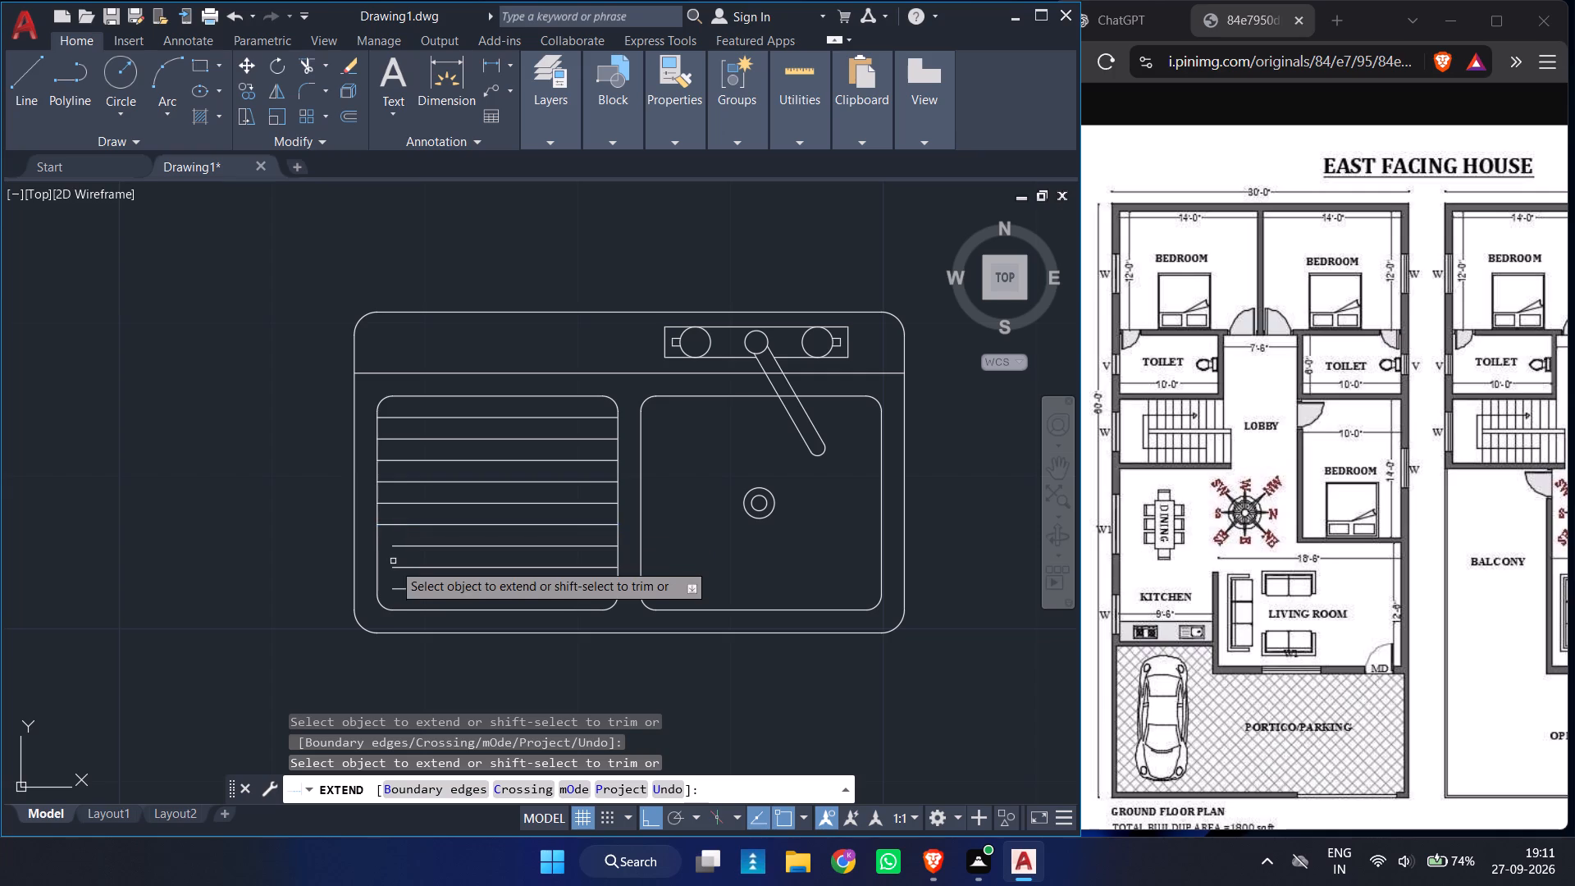
pyautogui.click(399, 547)
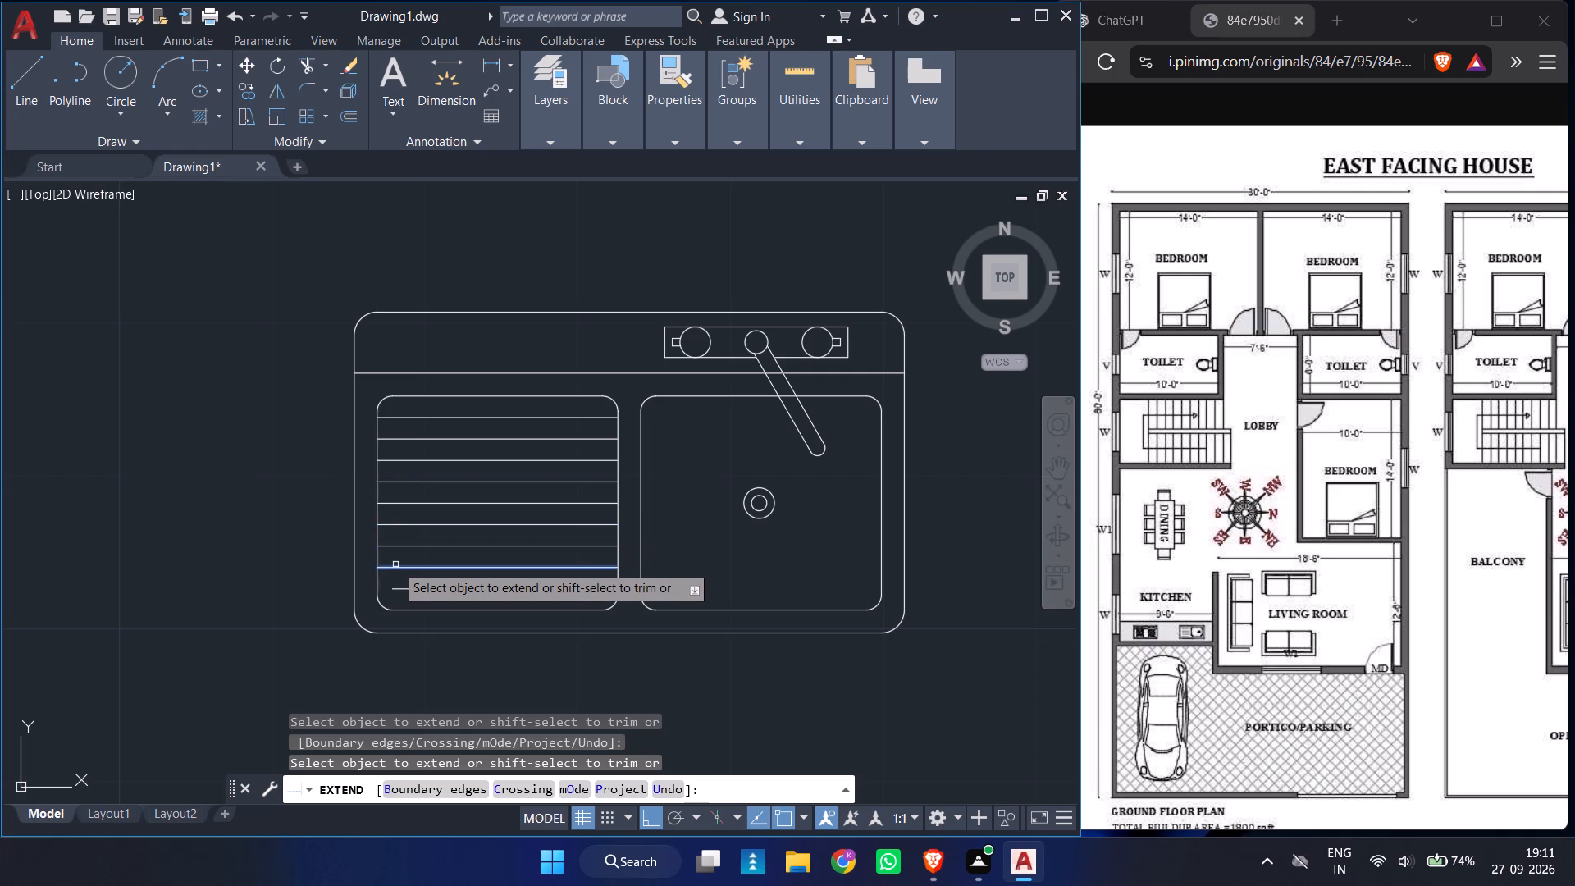
pyautogui.click(395, 565)
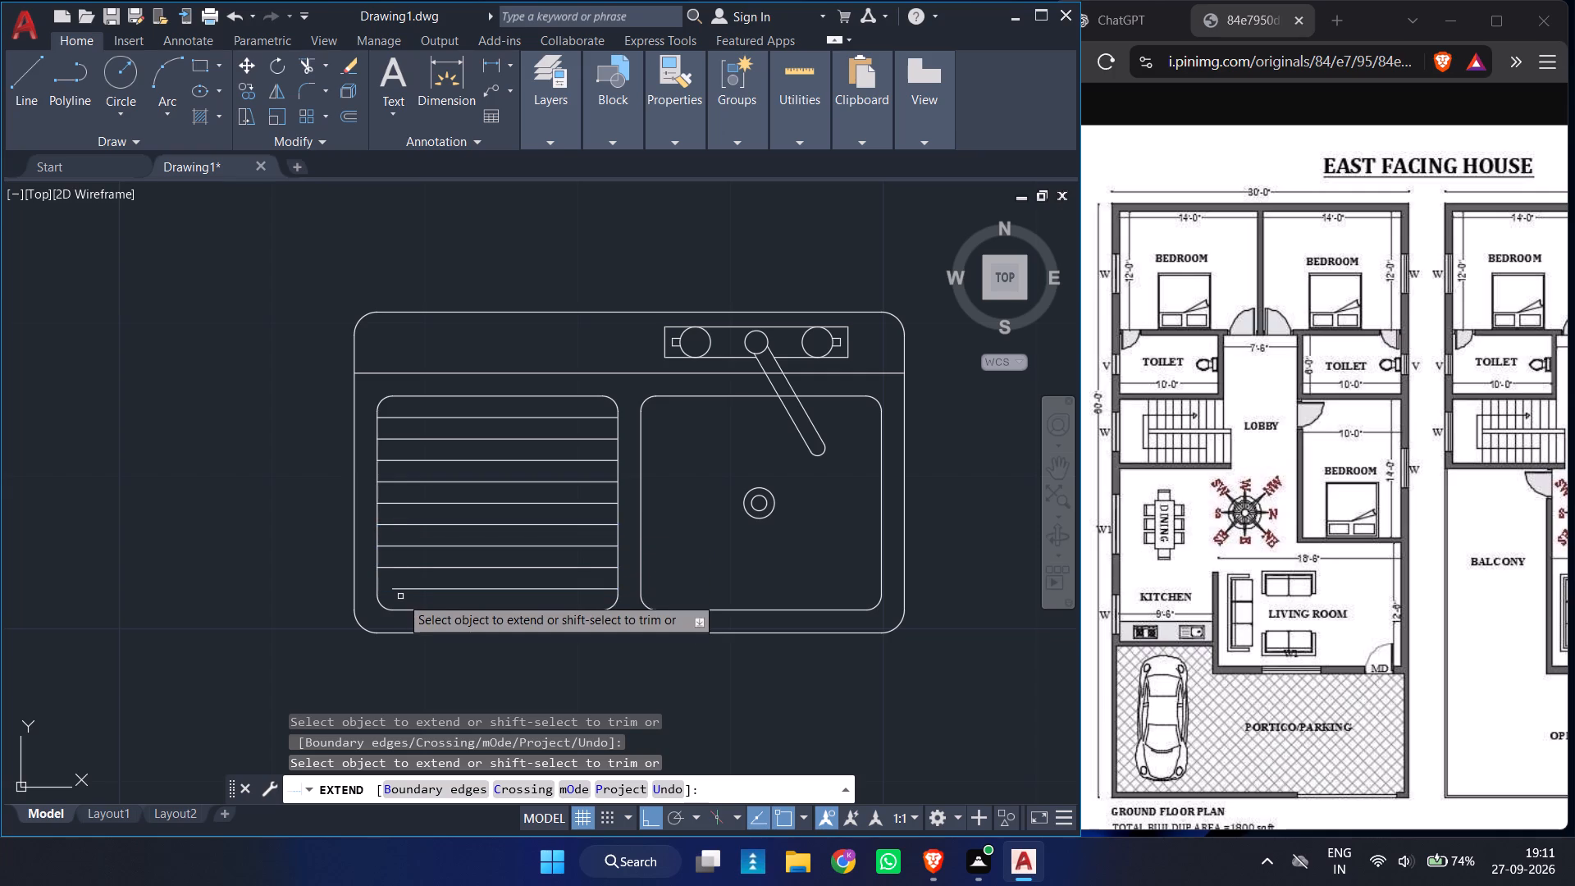
pyautogui.click(400, 591)
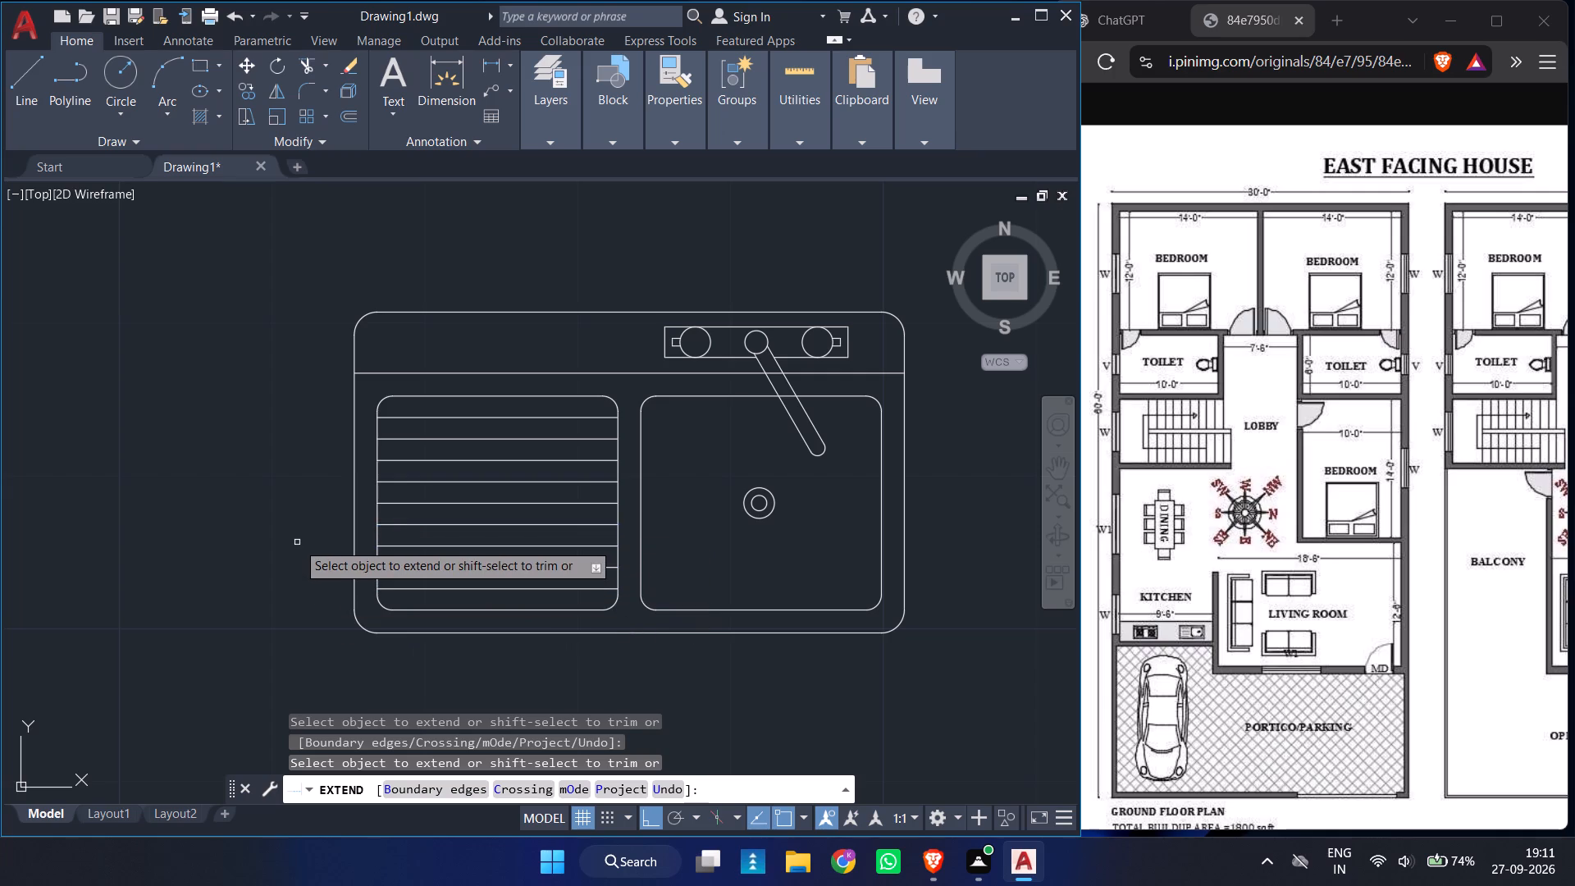
pyautogui.keyDown('ctrl'); pyautogui.scroll(-2, 297, 542); pyautogui.keyUp('ctrl')
pyautogui.press('Escape')
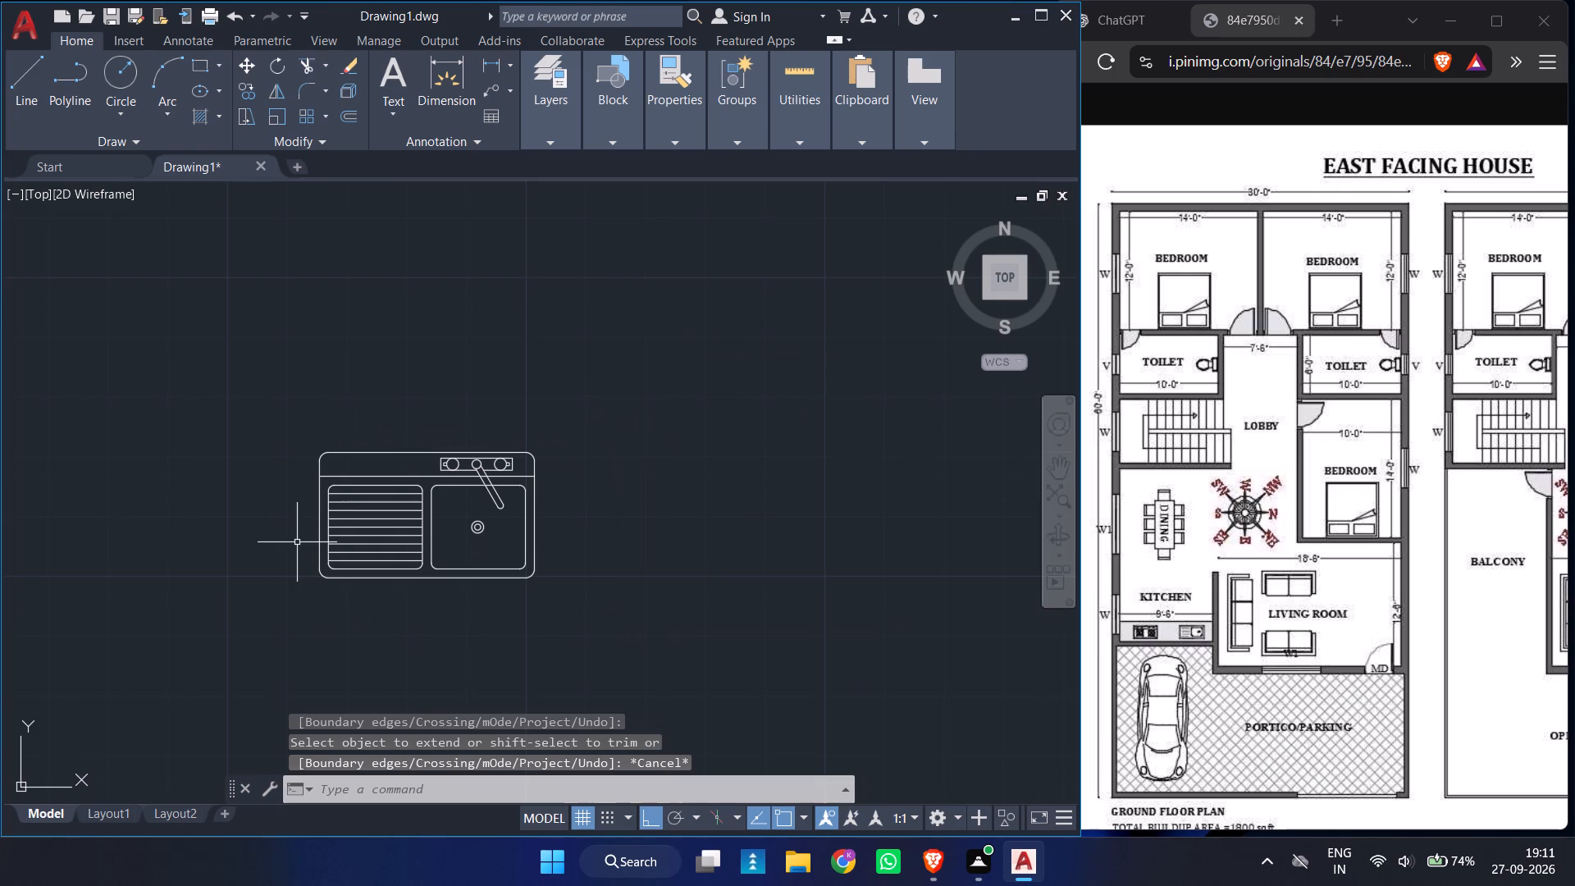
# Group all the sink geometry, including the faucet and draining lines, into one object.
pyautogui.click(276, 391)
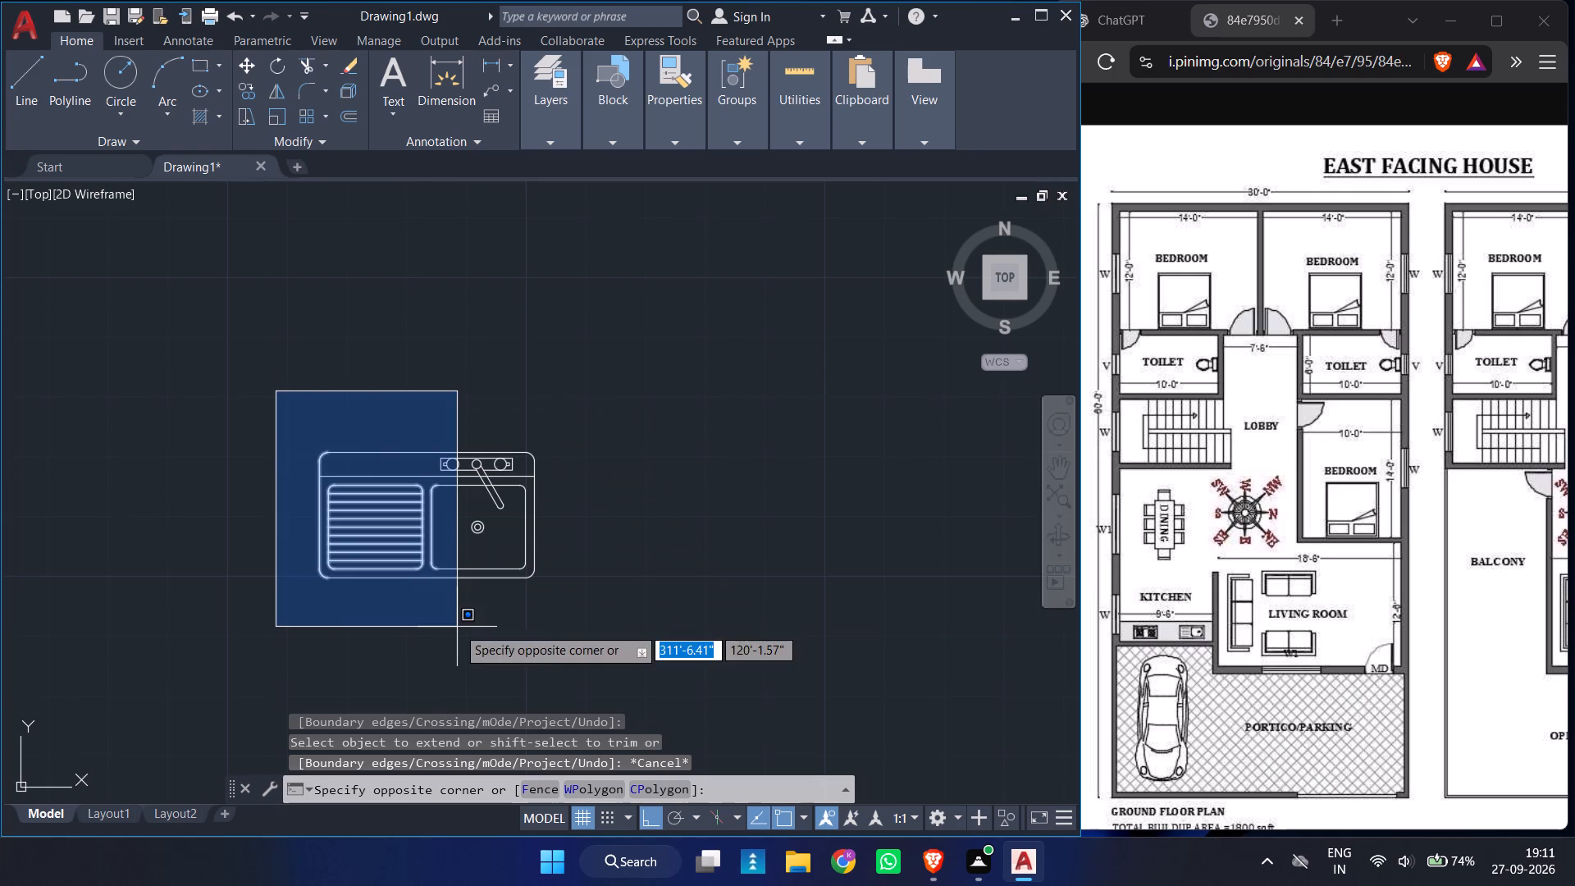
pyautogui.click(599, 626)
pyautogui.write('G')
pyautogui.press('space')
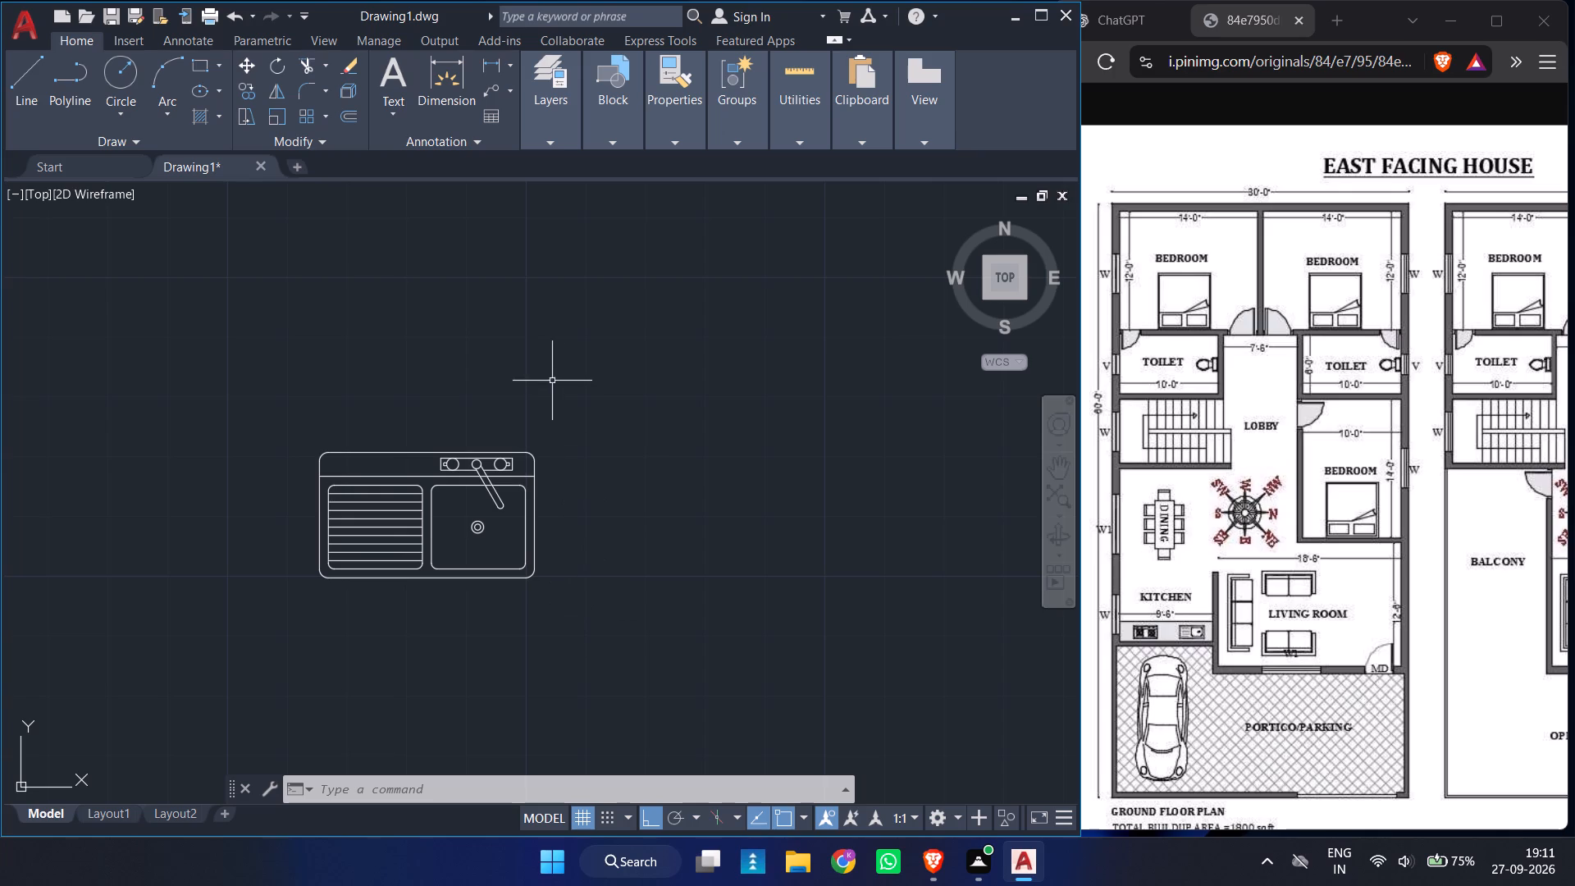
# Mirror the sink group about a horizontal line above it, erasing the source objects.
pyautogui.click(581, 401)
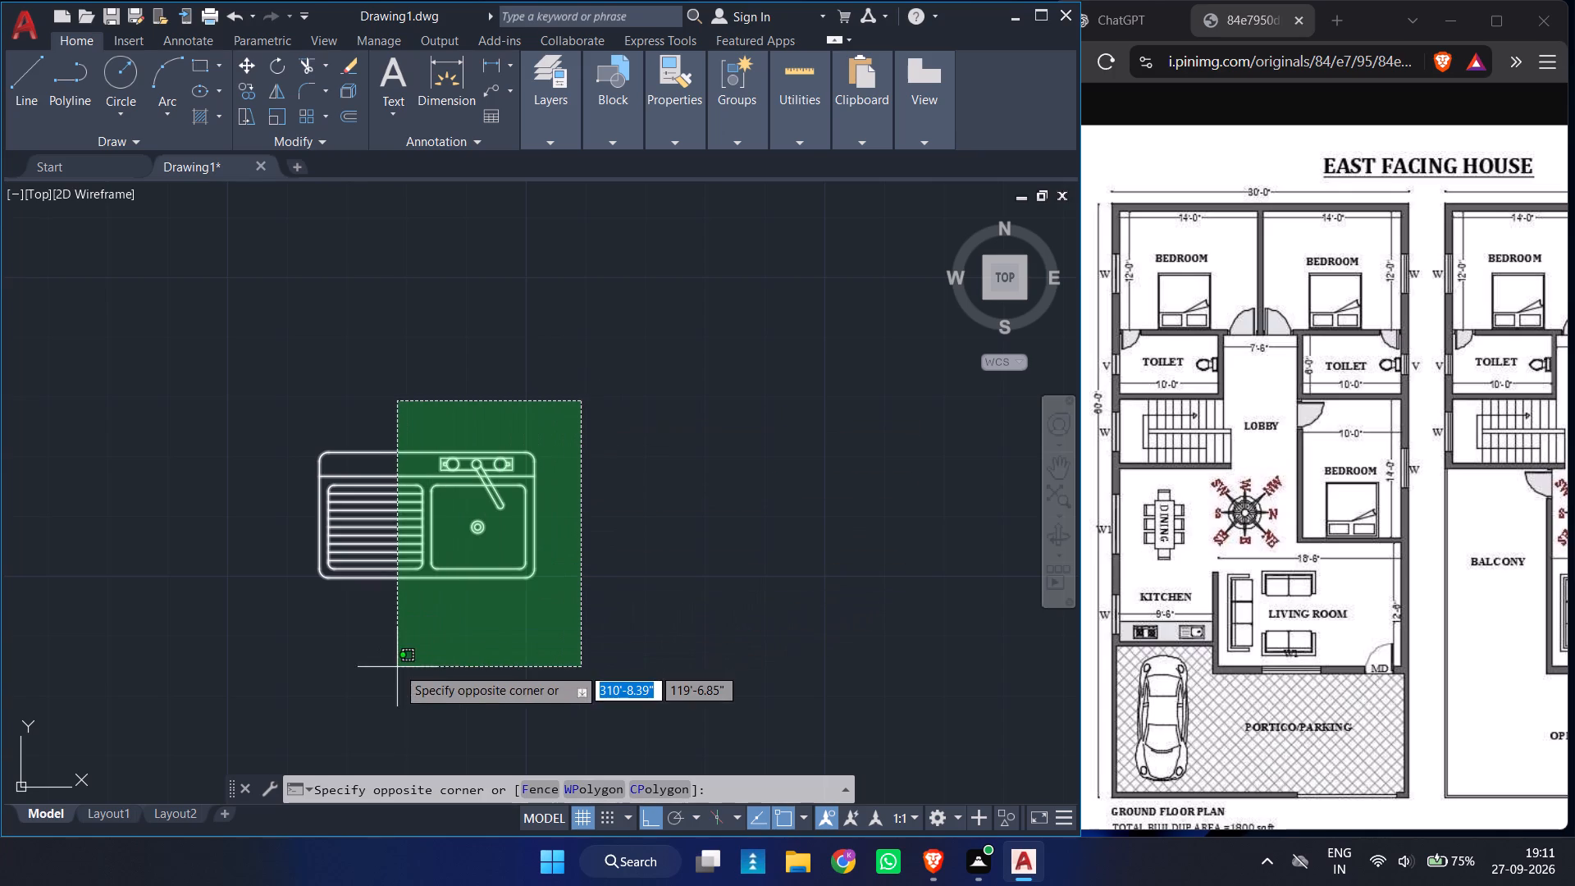
pyautogui.click(309, 659)
pyautogui.write('MI')
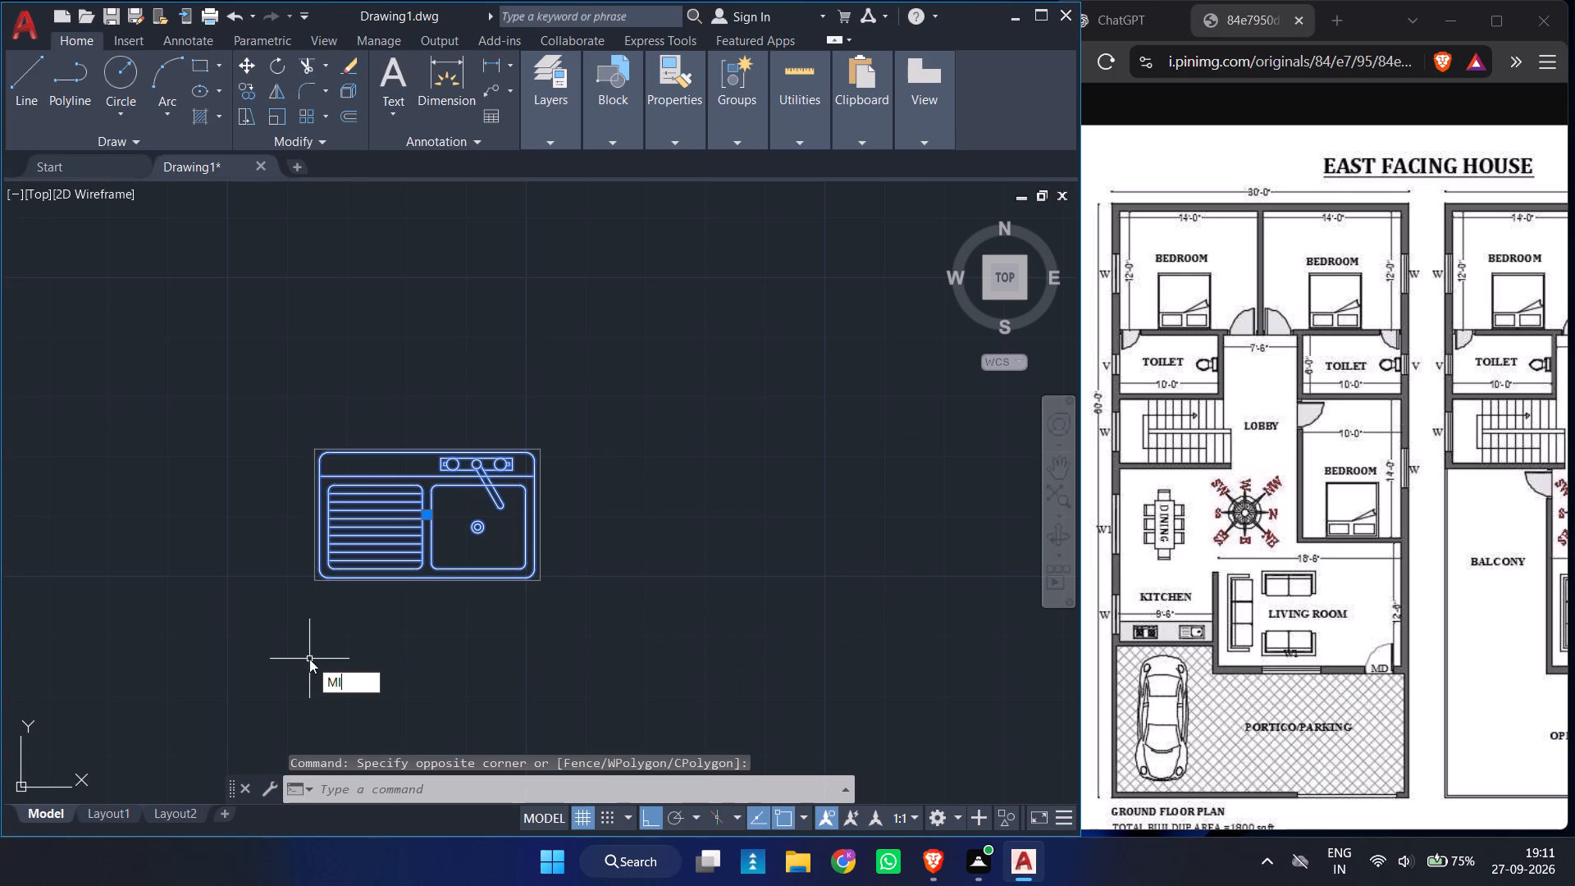
pyautogui.press('Return')
pyautogui.click(286, 364)
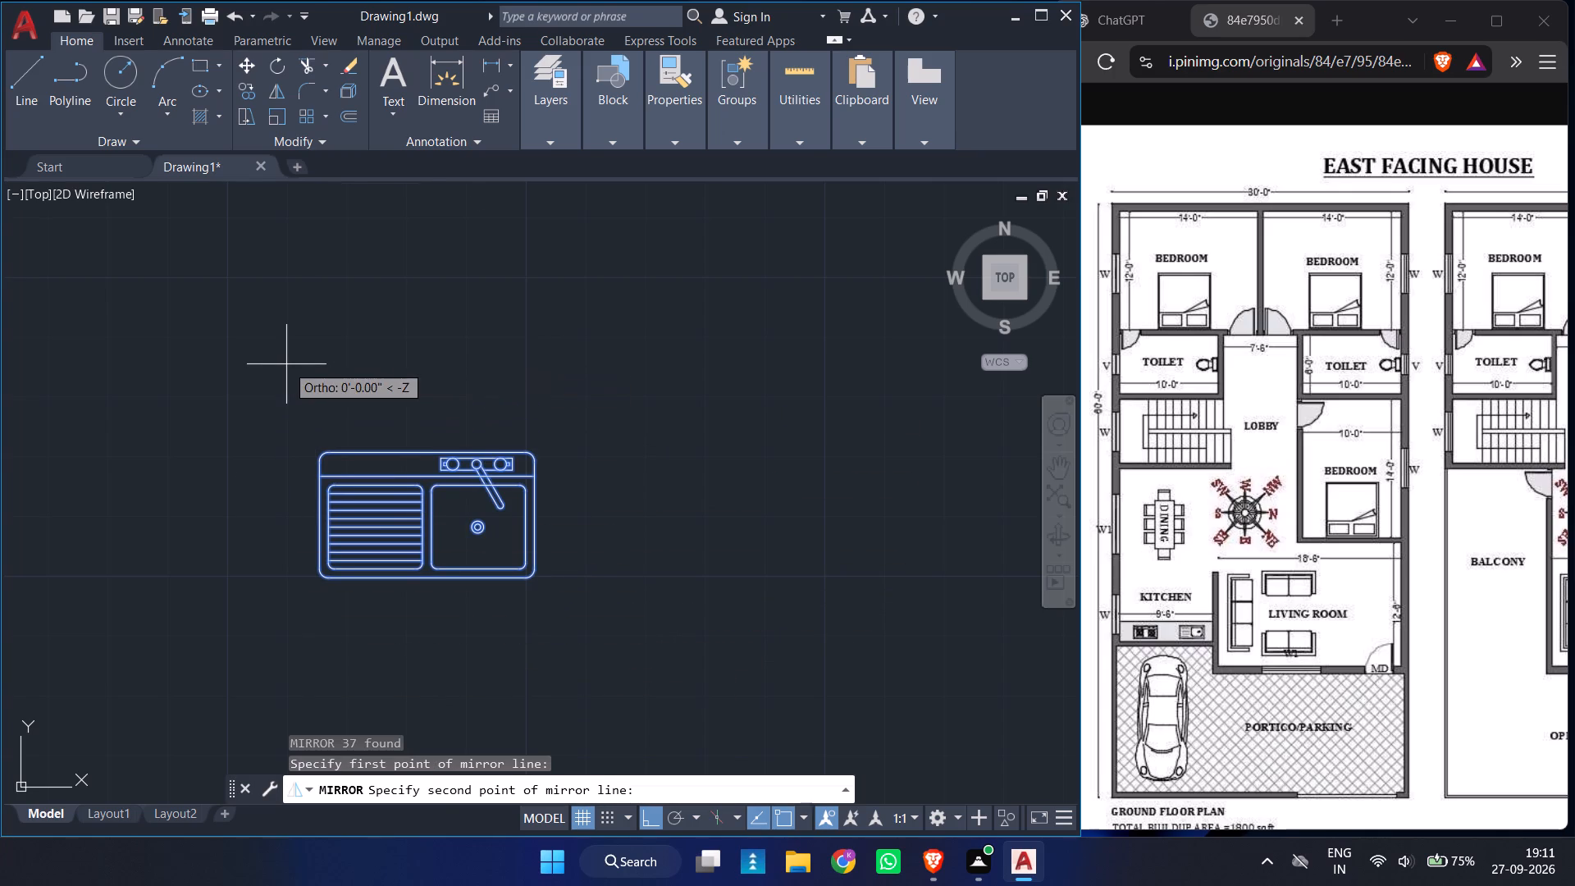
pyautogui.click(556, 377)
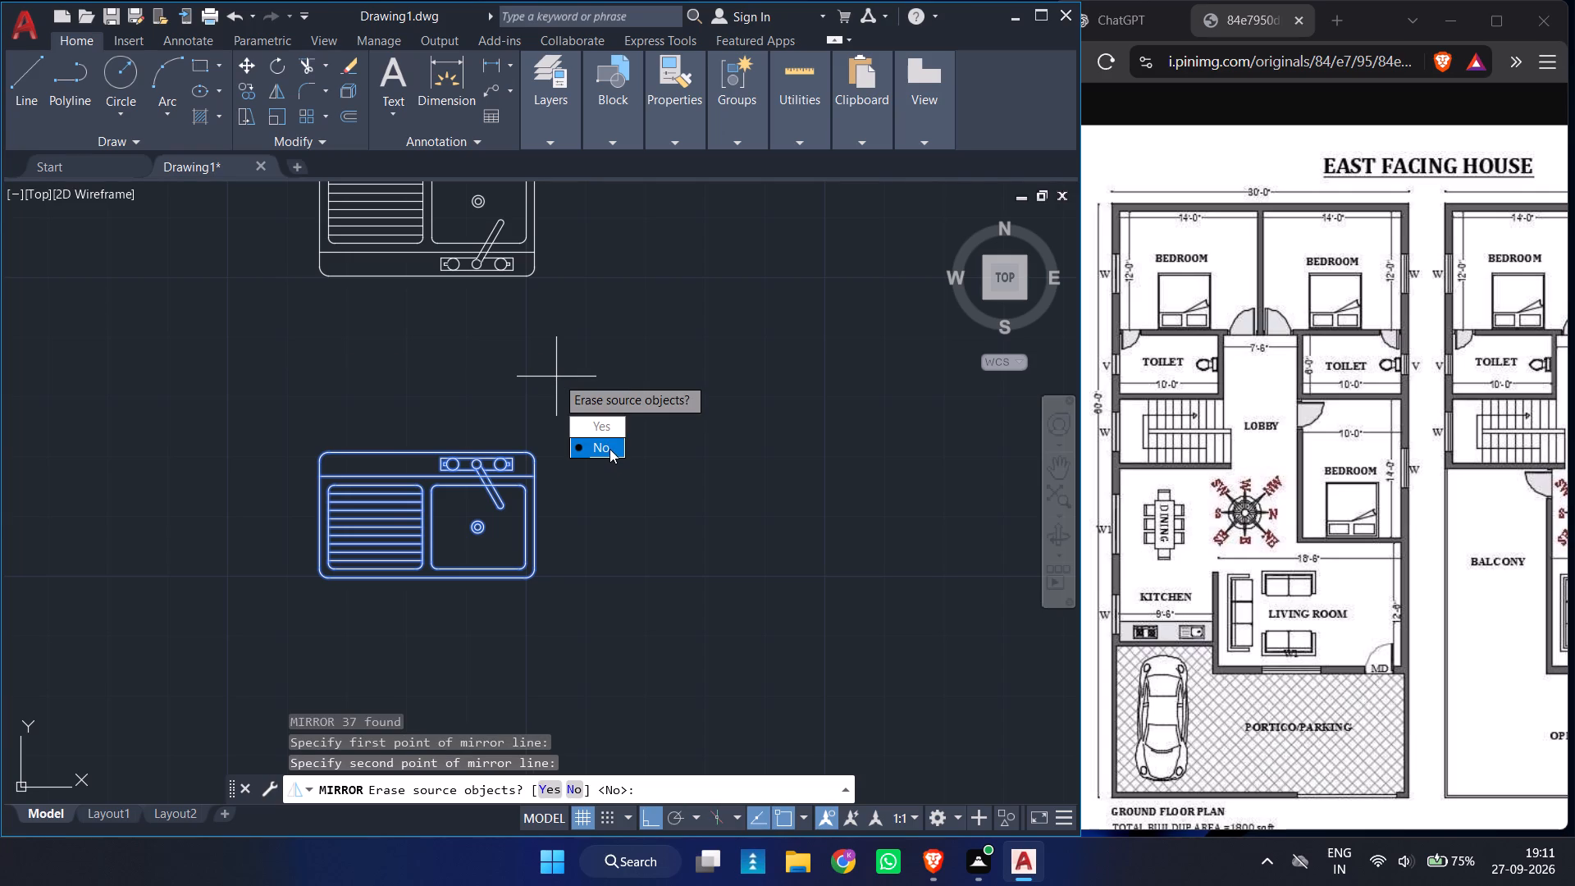
pyautogui.moveTo(609, 429); pyautogui.dragTo(556, 377)
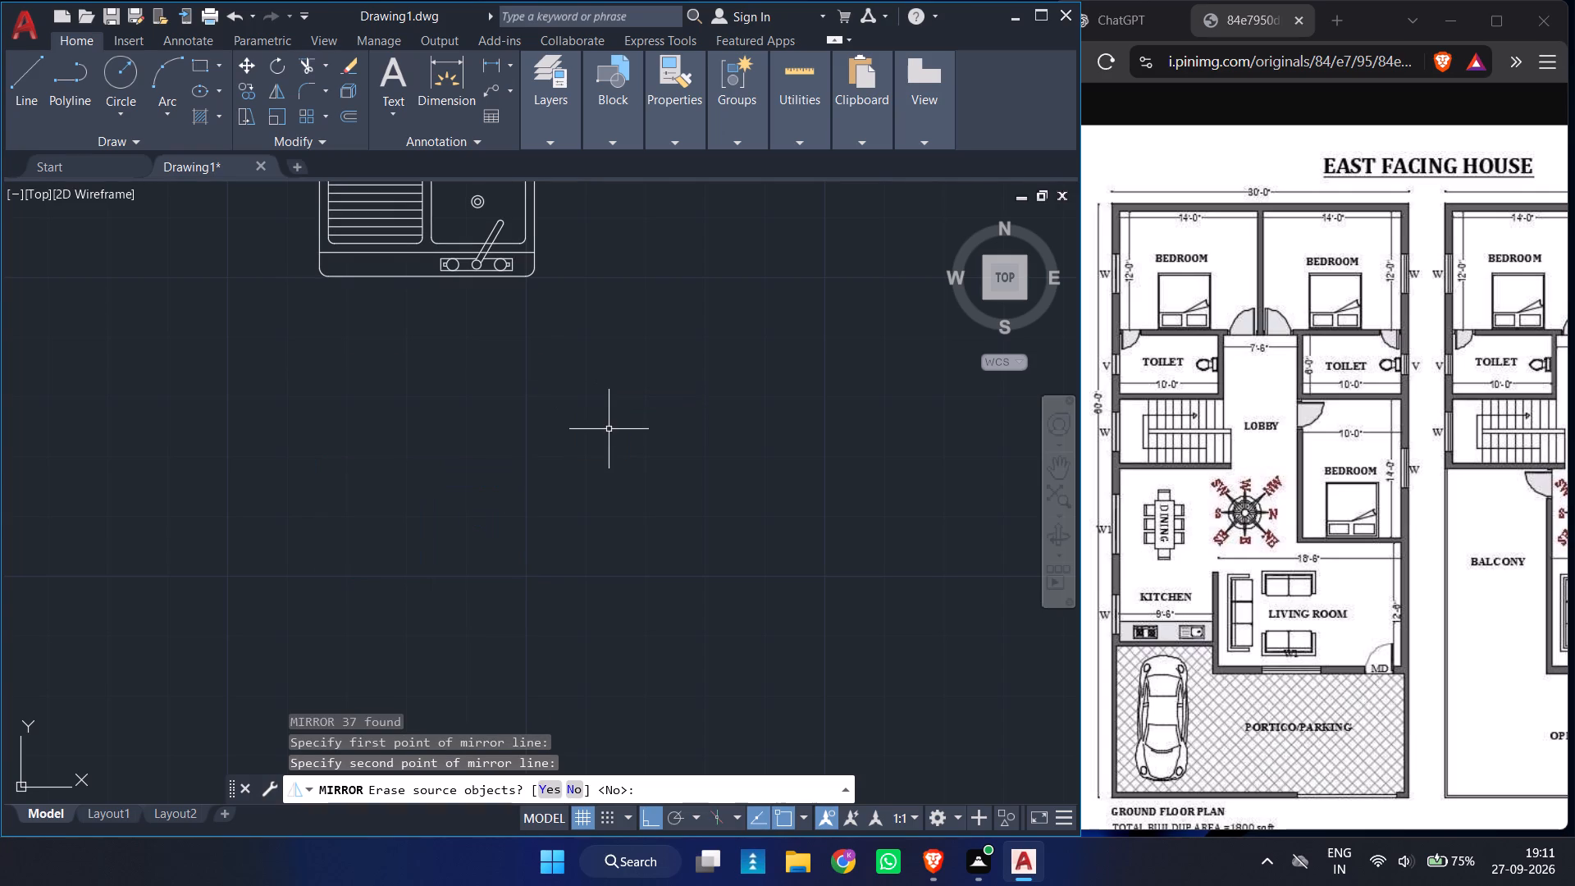
# Move the sink group up into the kitchen counter, right of the counter's middle, with the faucet ledge along the portico-side wall.
pyautogui.keyDown('ctrl'); pyautogui.scroll(-4, 595, 475); pyautogui.keyUp('ctrl')
pyautogui.keyDown('ctrl'); pyautogui.scroll(-2, 616, 409); pyautogui.keyUp('ctrl')
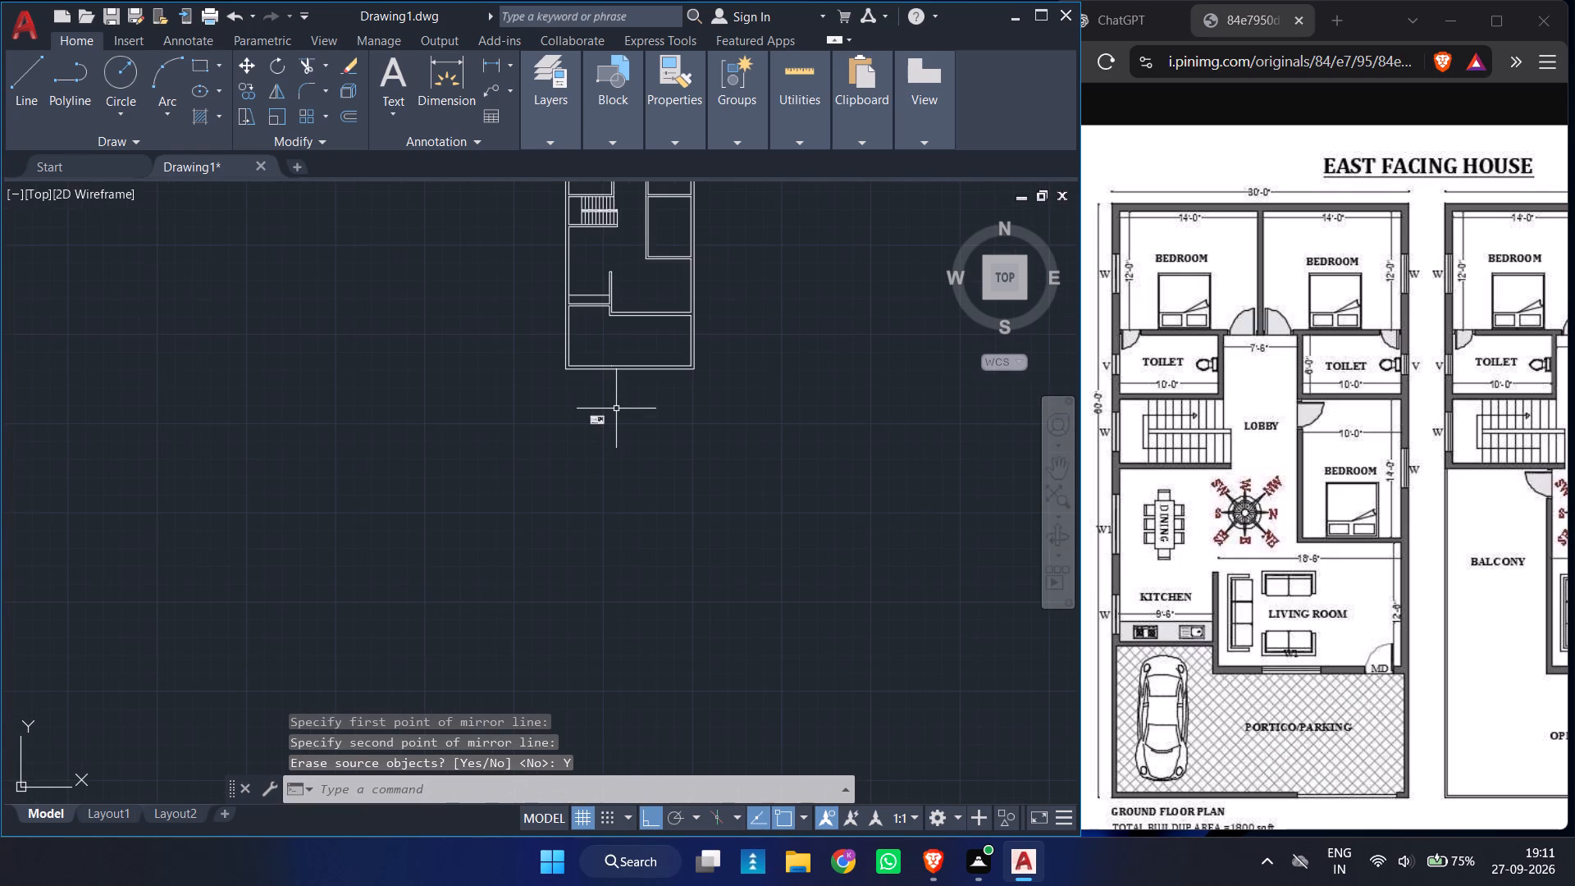
pyautogui.click(616, 409)
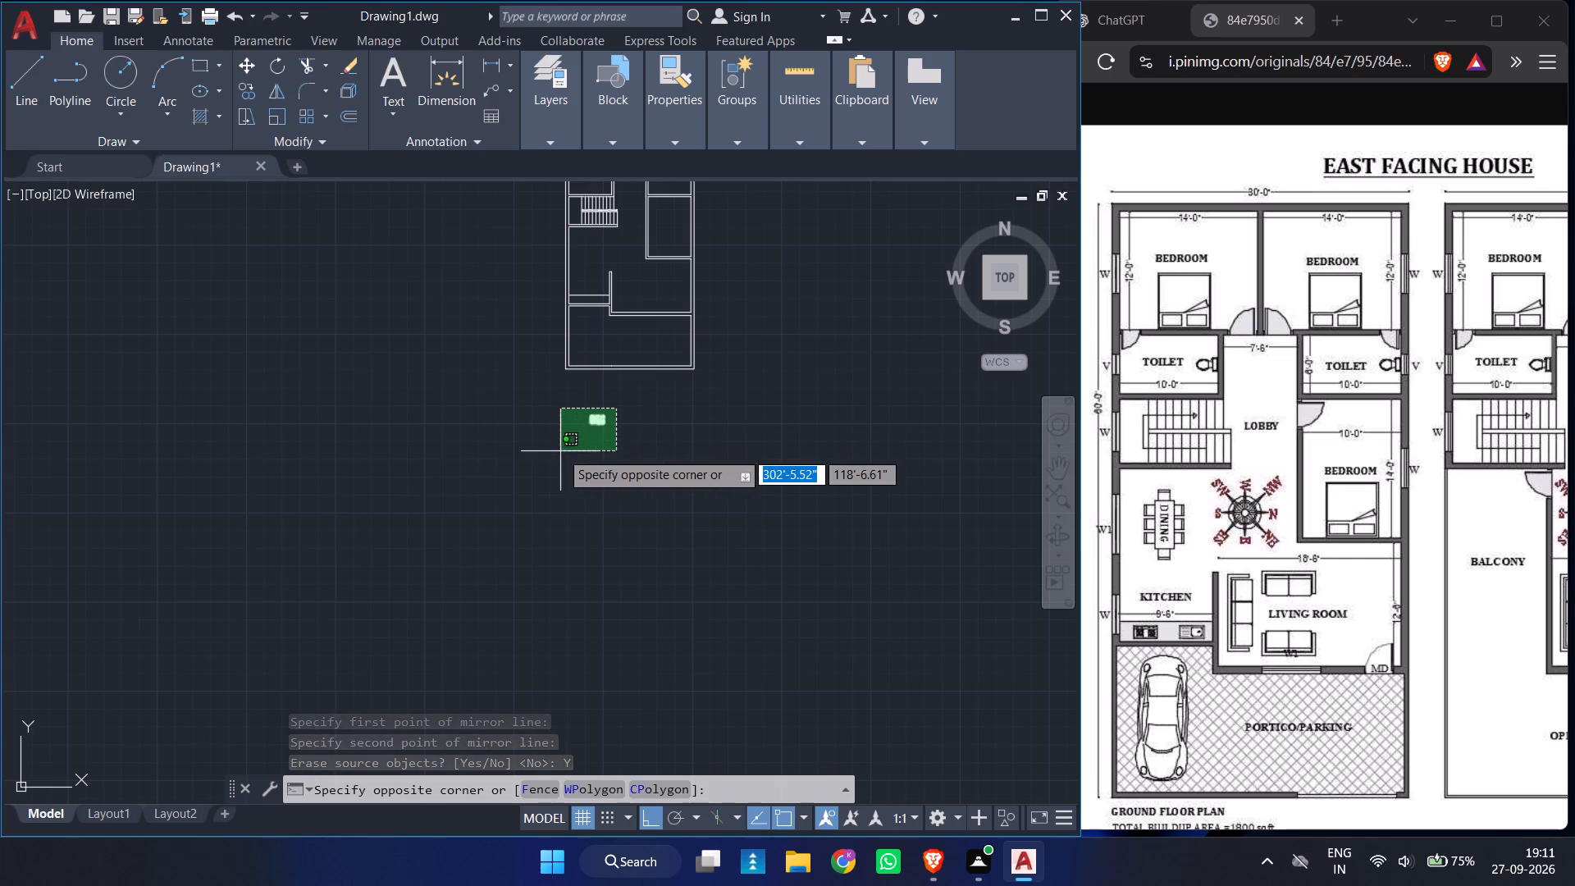
pyautogui.click(560, 451)
pyautogui.click(594, 418)
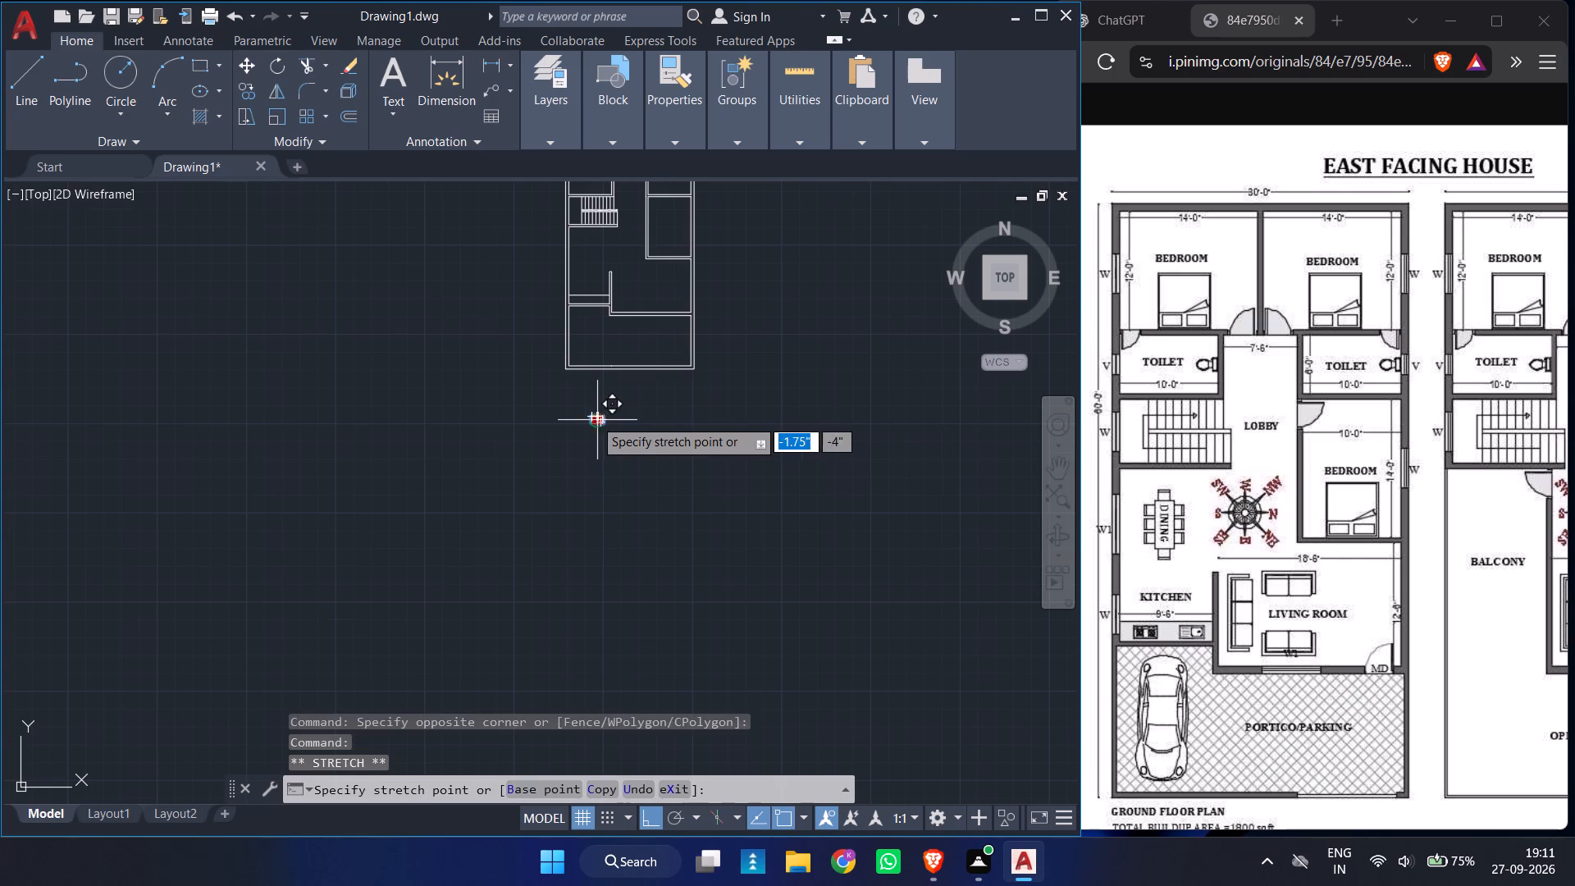
pyautogui.keyDown('ctrl'); pyautogui.scroll(1, 596, 295); pyautogui.keyUp('ctrl')
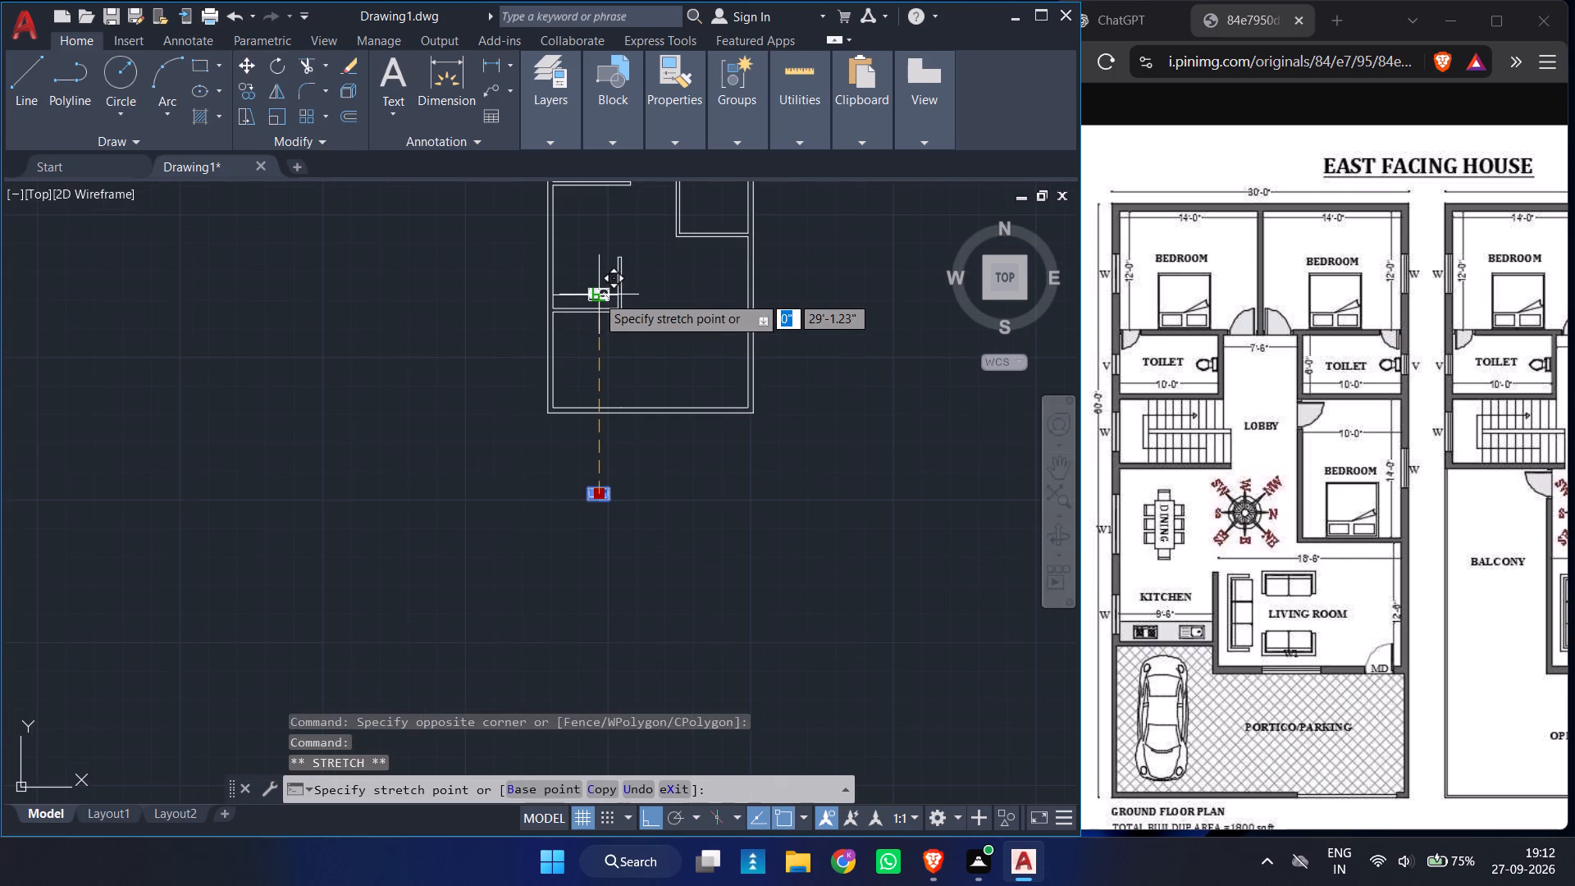
pyautogui.keyDown('ctrl'); pyautogui.scroll(3, 596, 295); pyautogui.keyUp('ctrl')
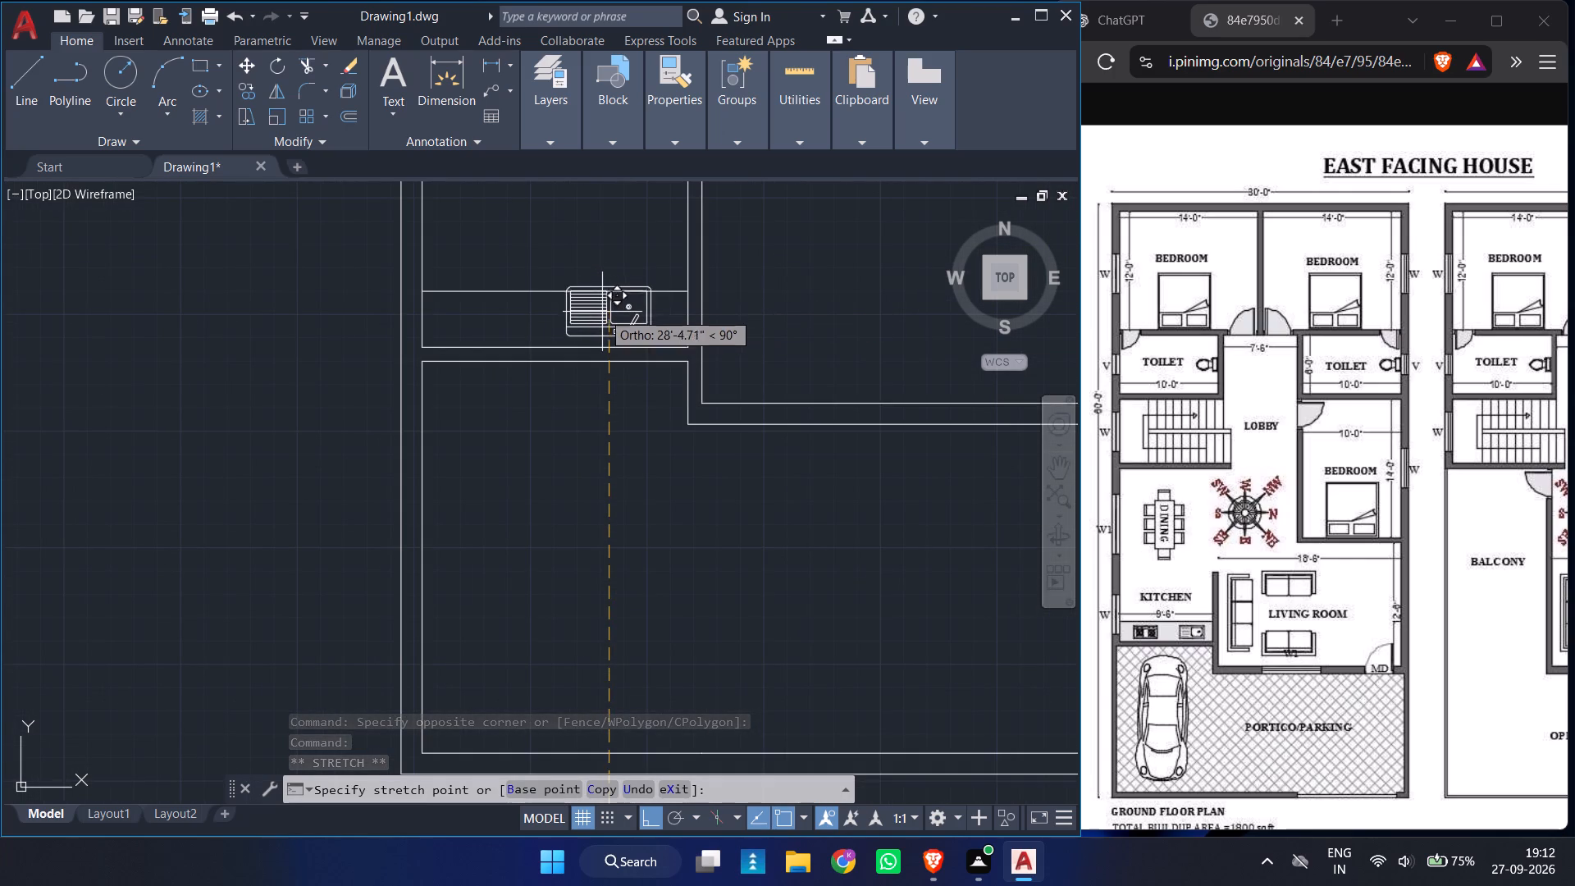
pyautogui.click(613, 319)
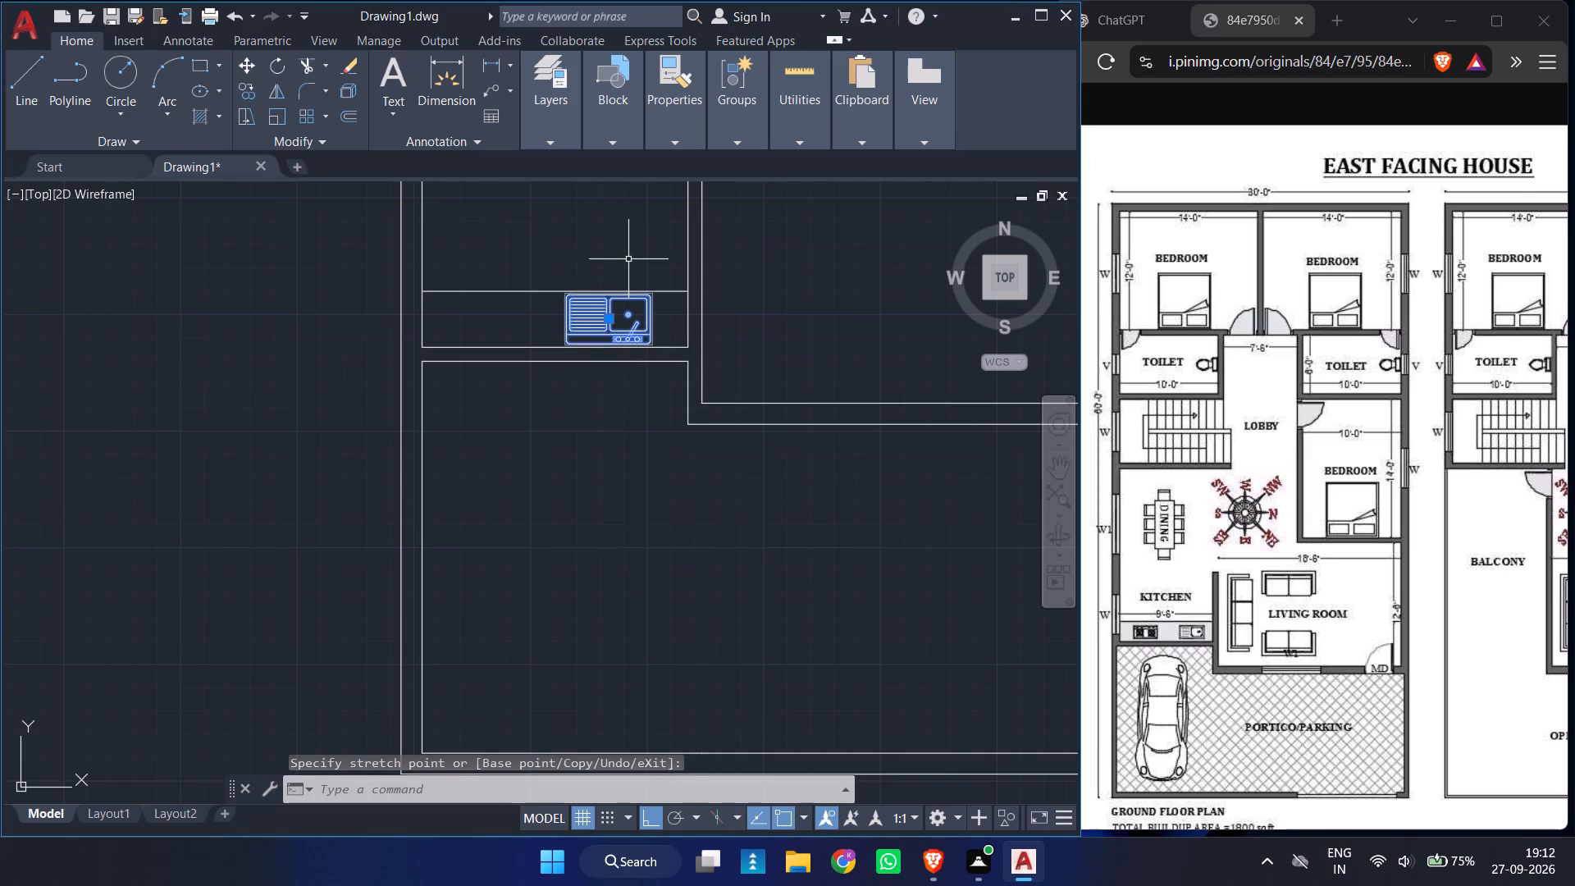
pyautogui.keyDown('ctrl'); pyautogui.scroll(2, 550, 308); pyautogui.keyUp('ctrl')
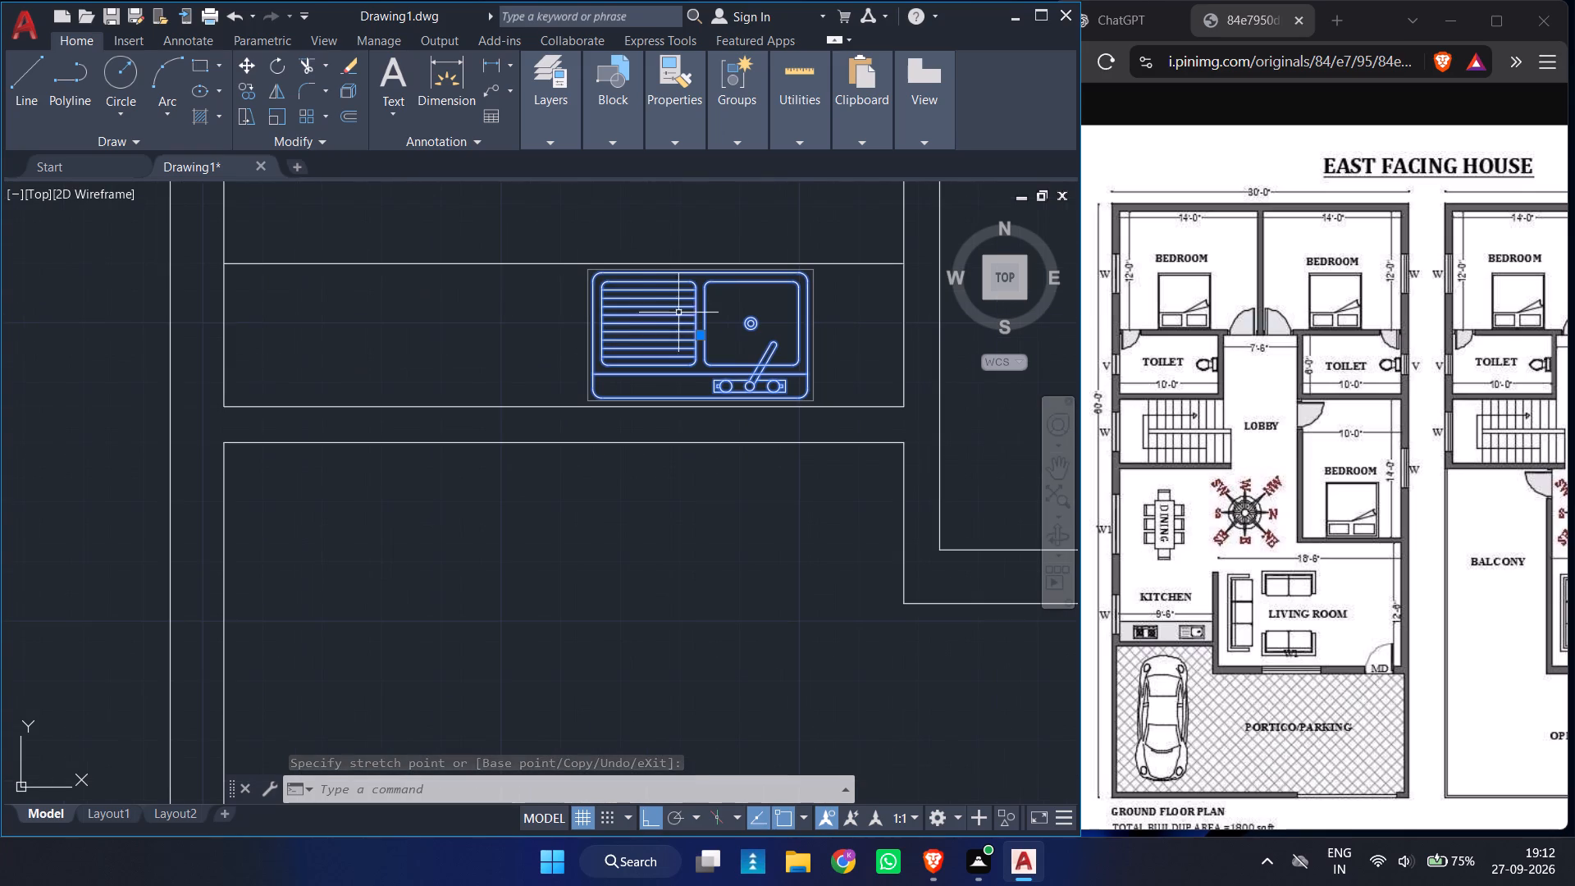
pyautogui.click(702, 337)
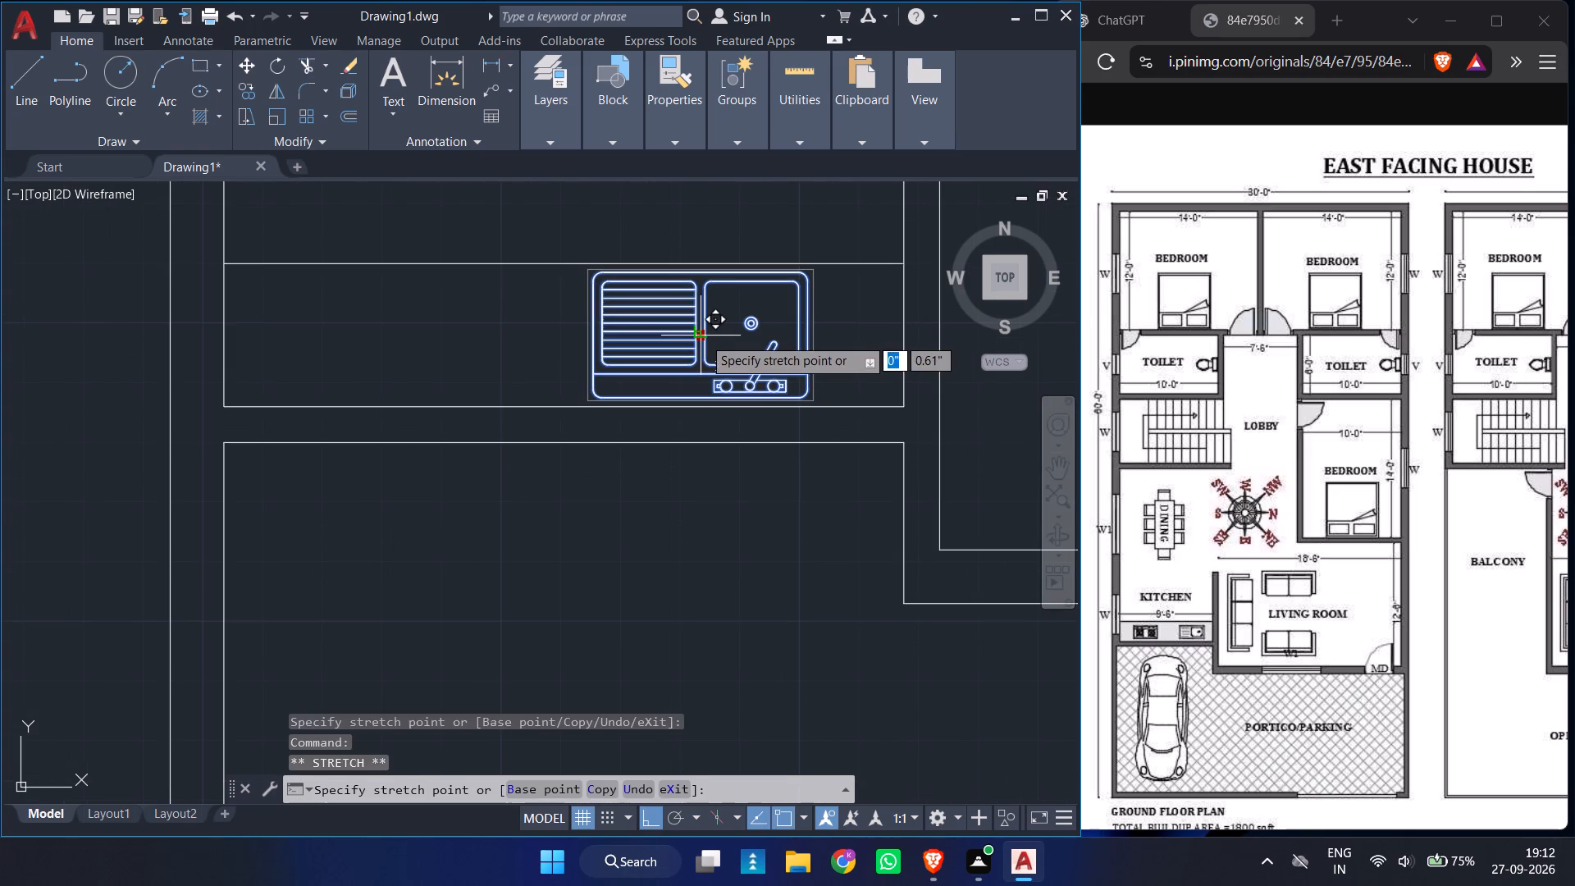
pyautogui.click(721, 337)
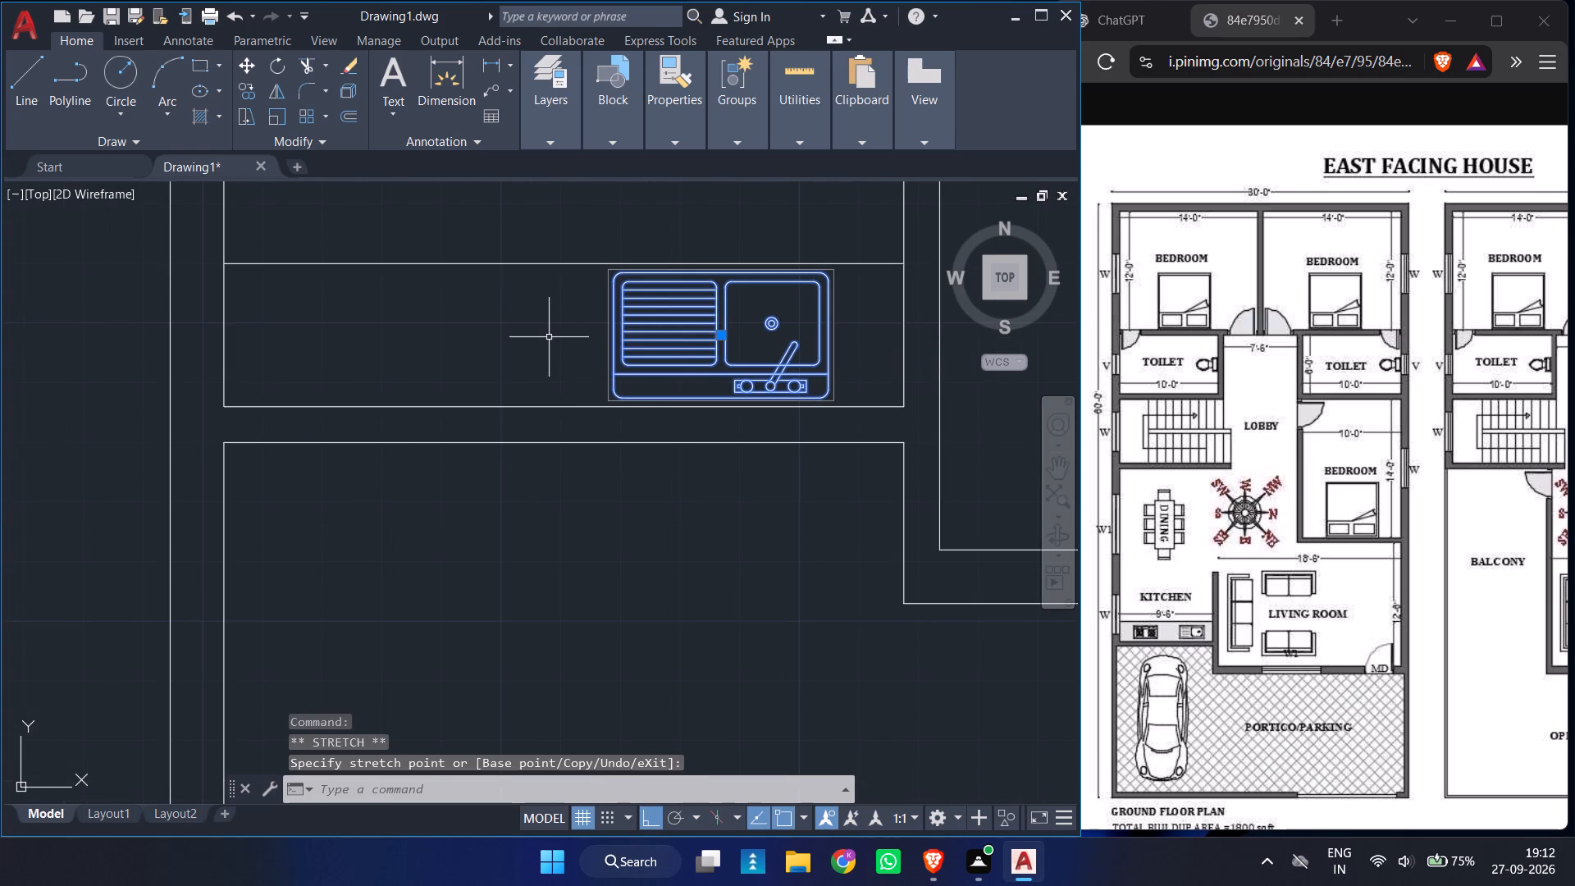
pyautogui.press('Escape')
# Draw a rectangular stove outline about 2'-6.5" by 1'-7.4" in the kitchen counter, left of the sink.
pyautogui.write('REC')
pyautogui.press('space')
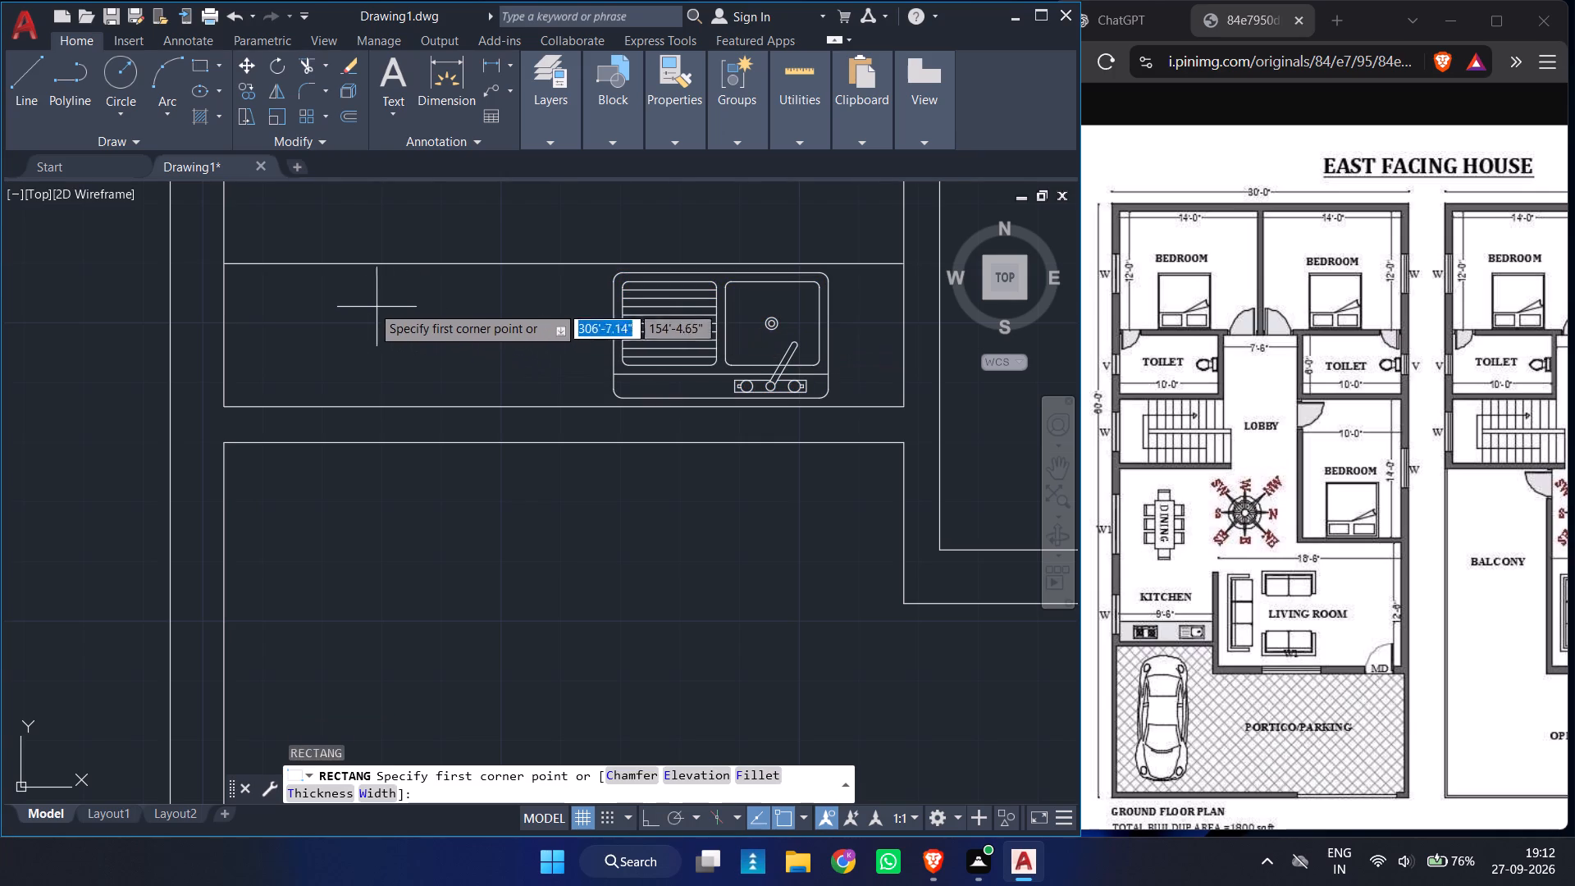
pyautogui.click(304, 276)
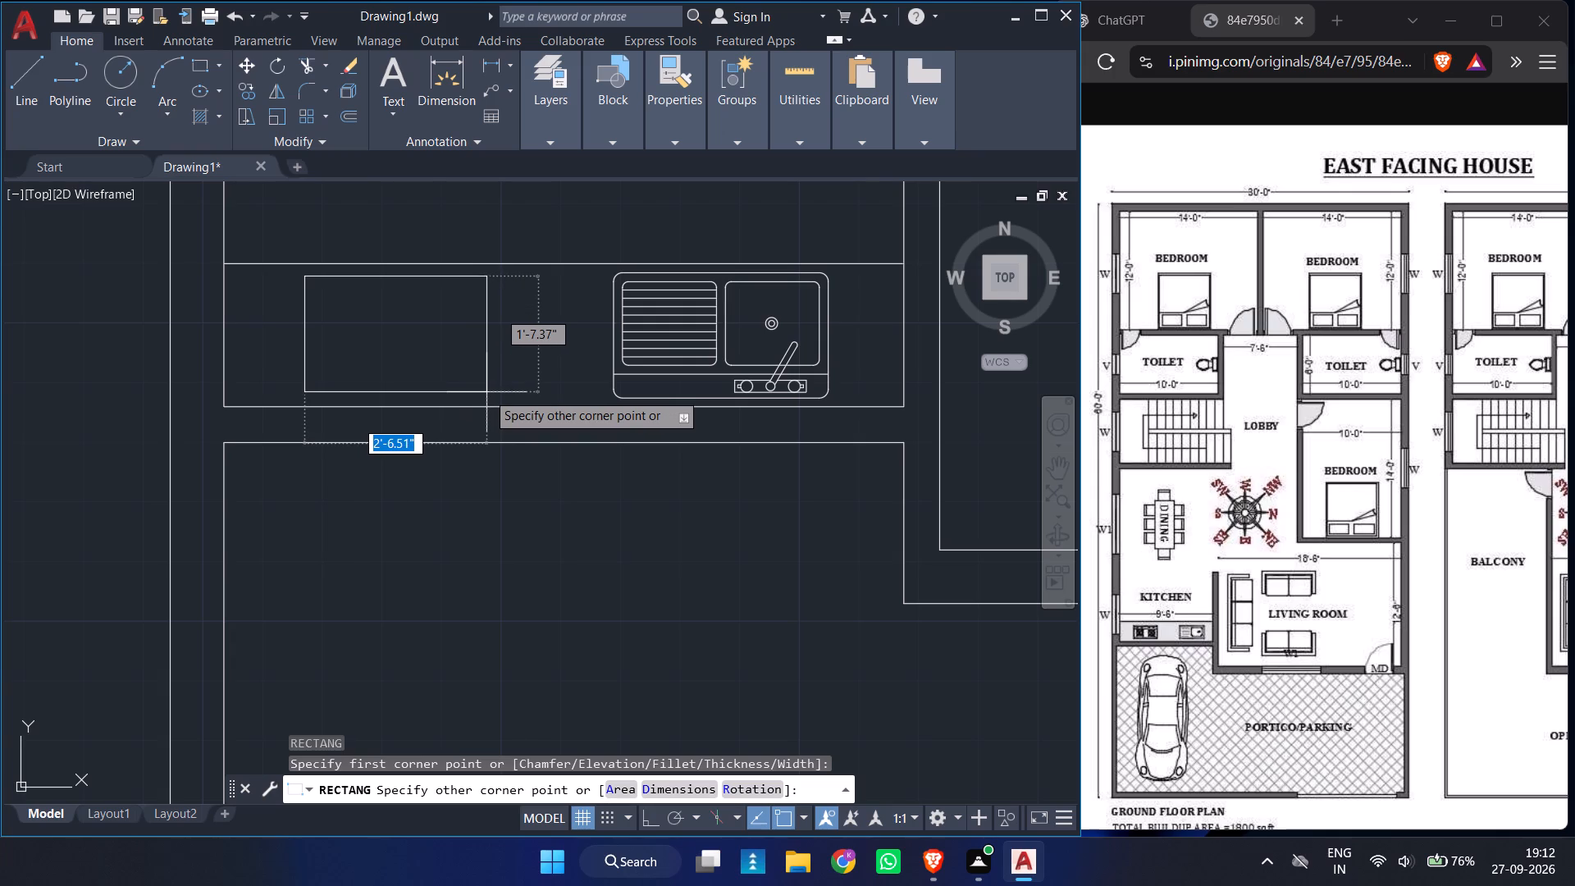
pyautogui.click(486, 392)
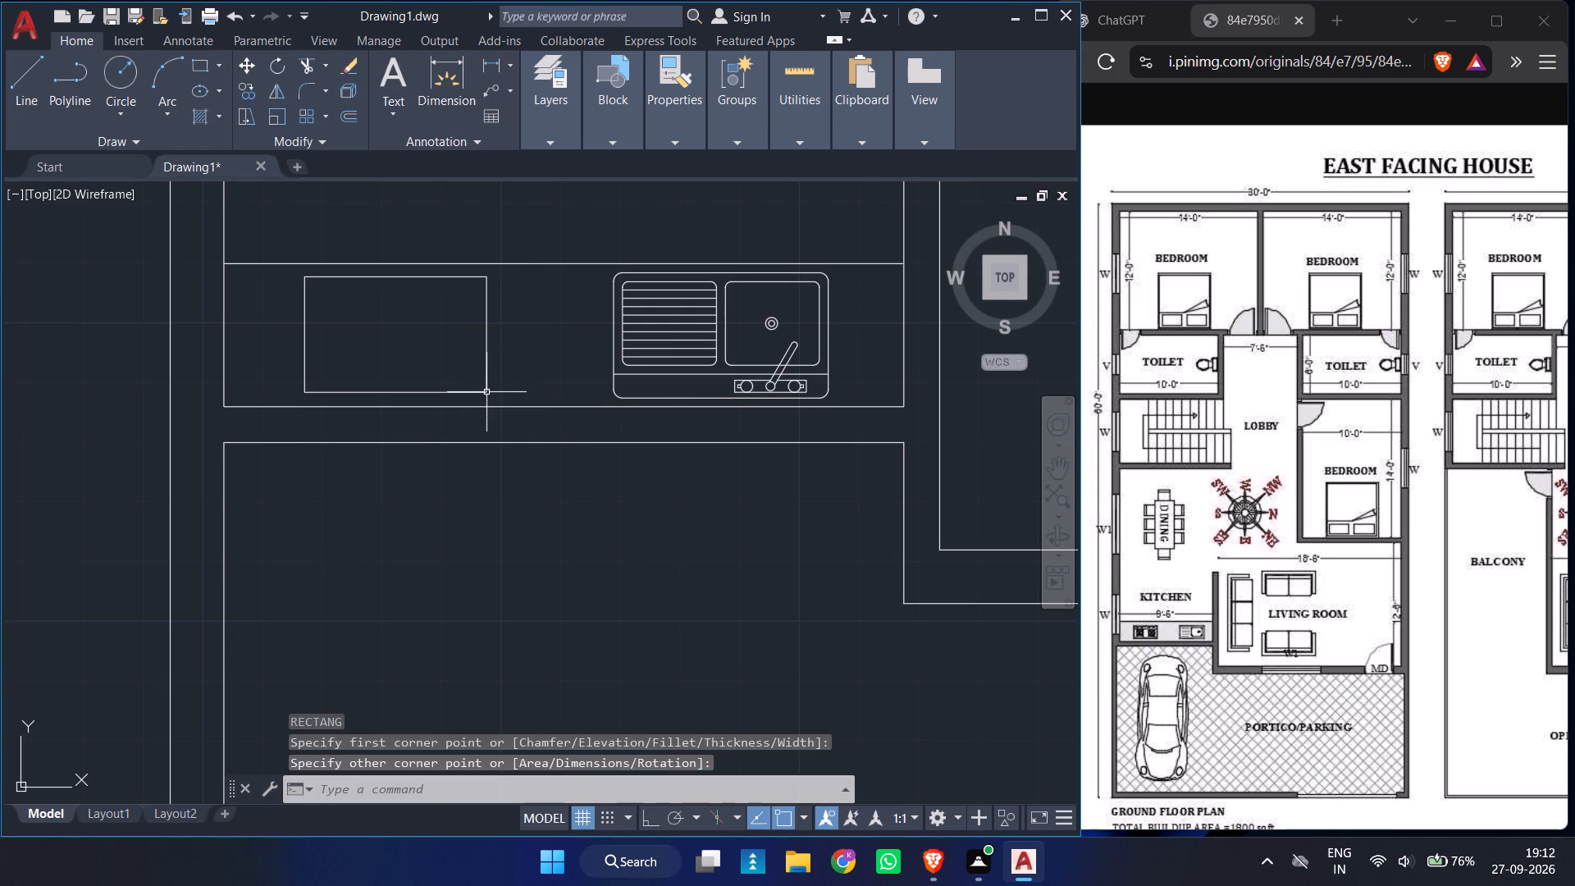
# Draw a vertical dividing line through the stove rectangle, from its top edge's midpoint to its bottom edge's midpoint.
pyautogui.press('l')
pyautogui.press('Return')
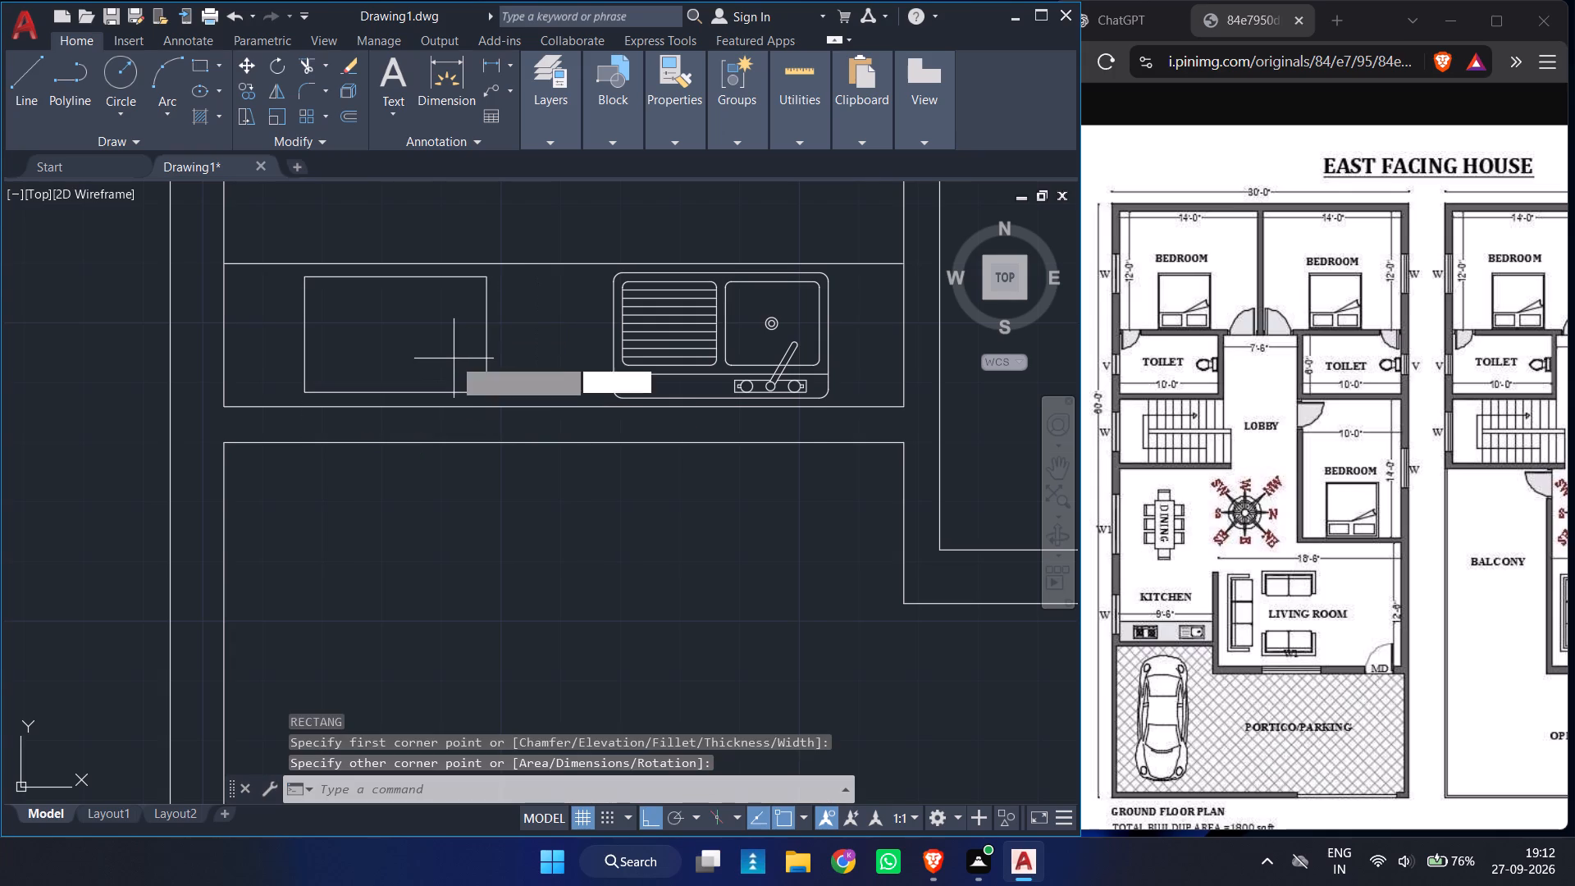
pyautogui.click(392, 278)
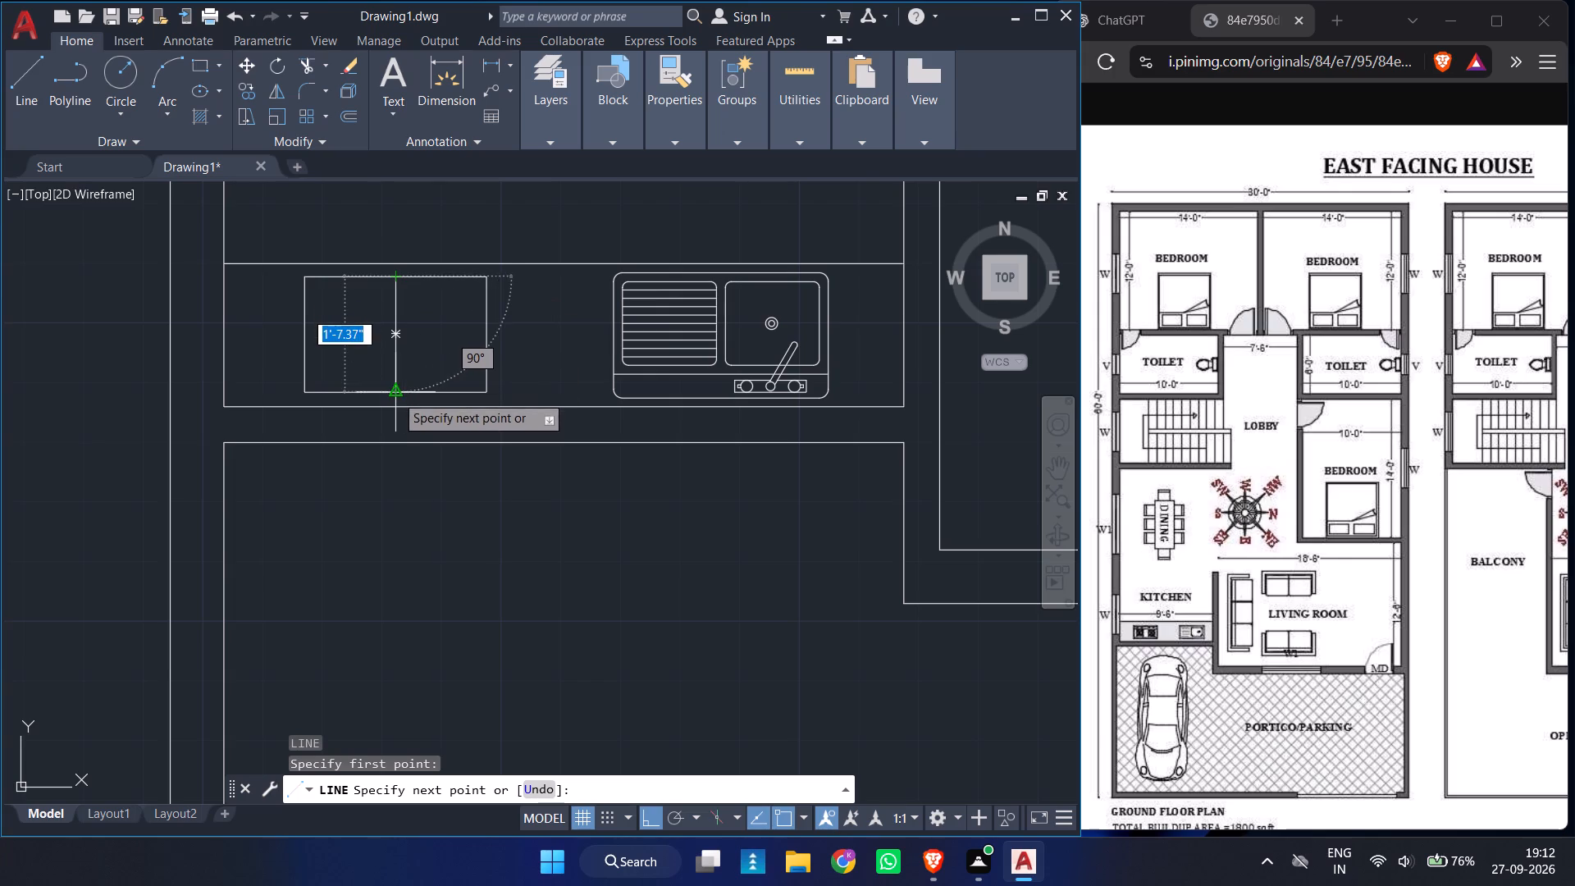
pyautogui.click(395, 395)
pyautogui.press('Return')
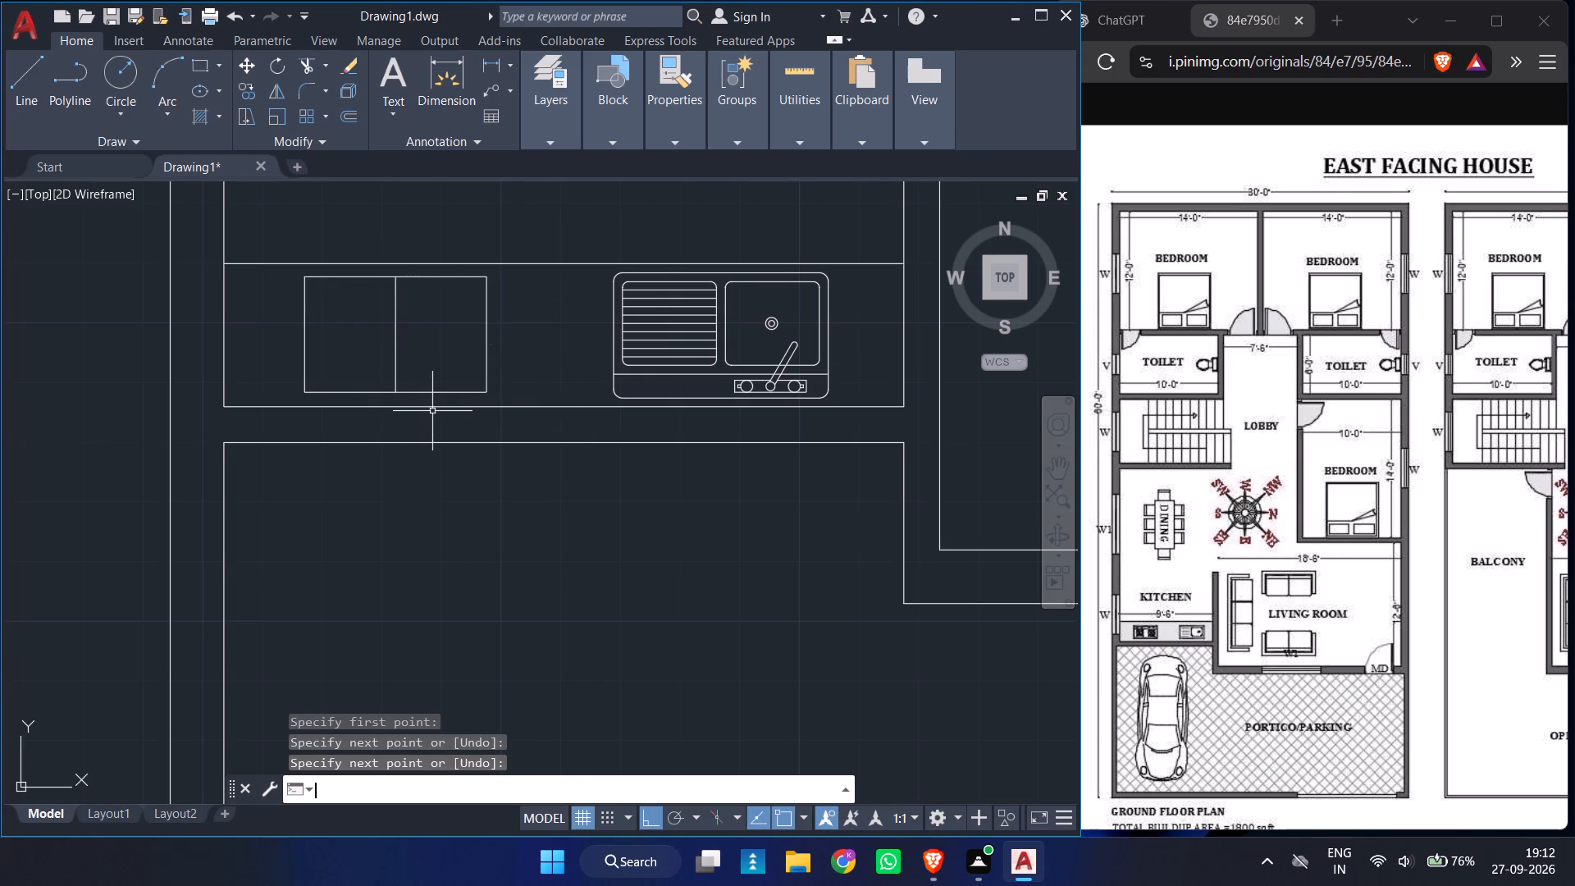
# Draw a horizontal line across the full width of the stove rectangle, just below its top edge.
pyautogui.press('l')
pyautogui.press('Return')
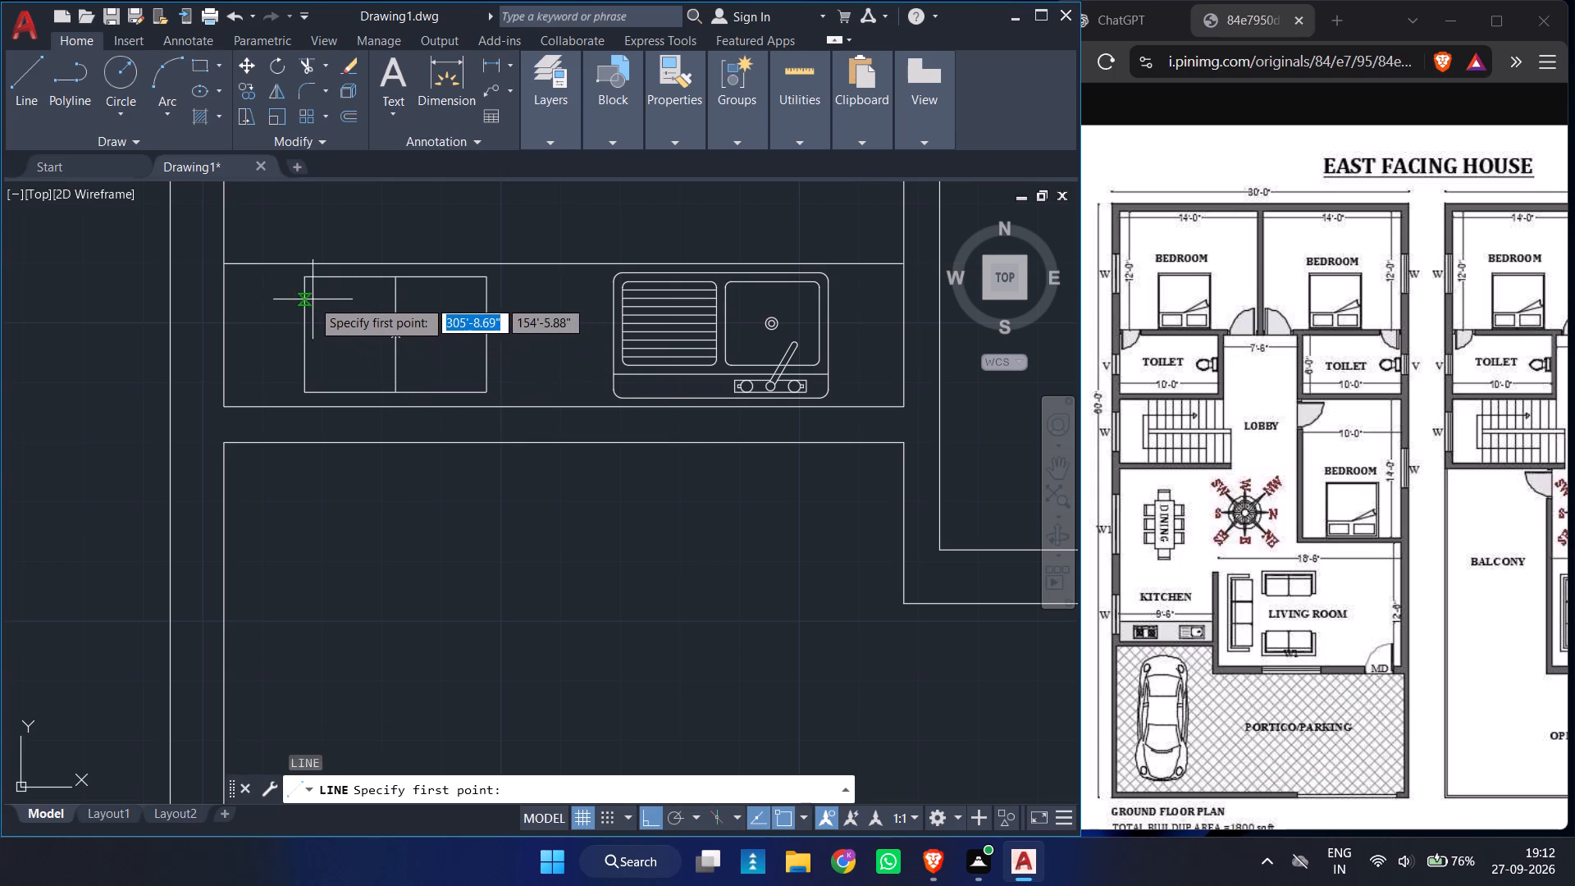
pyautogui.click(304, 290)
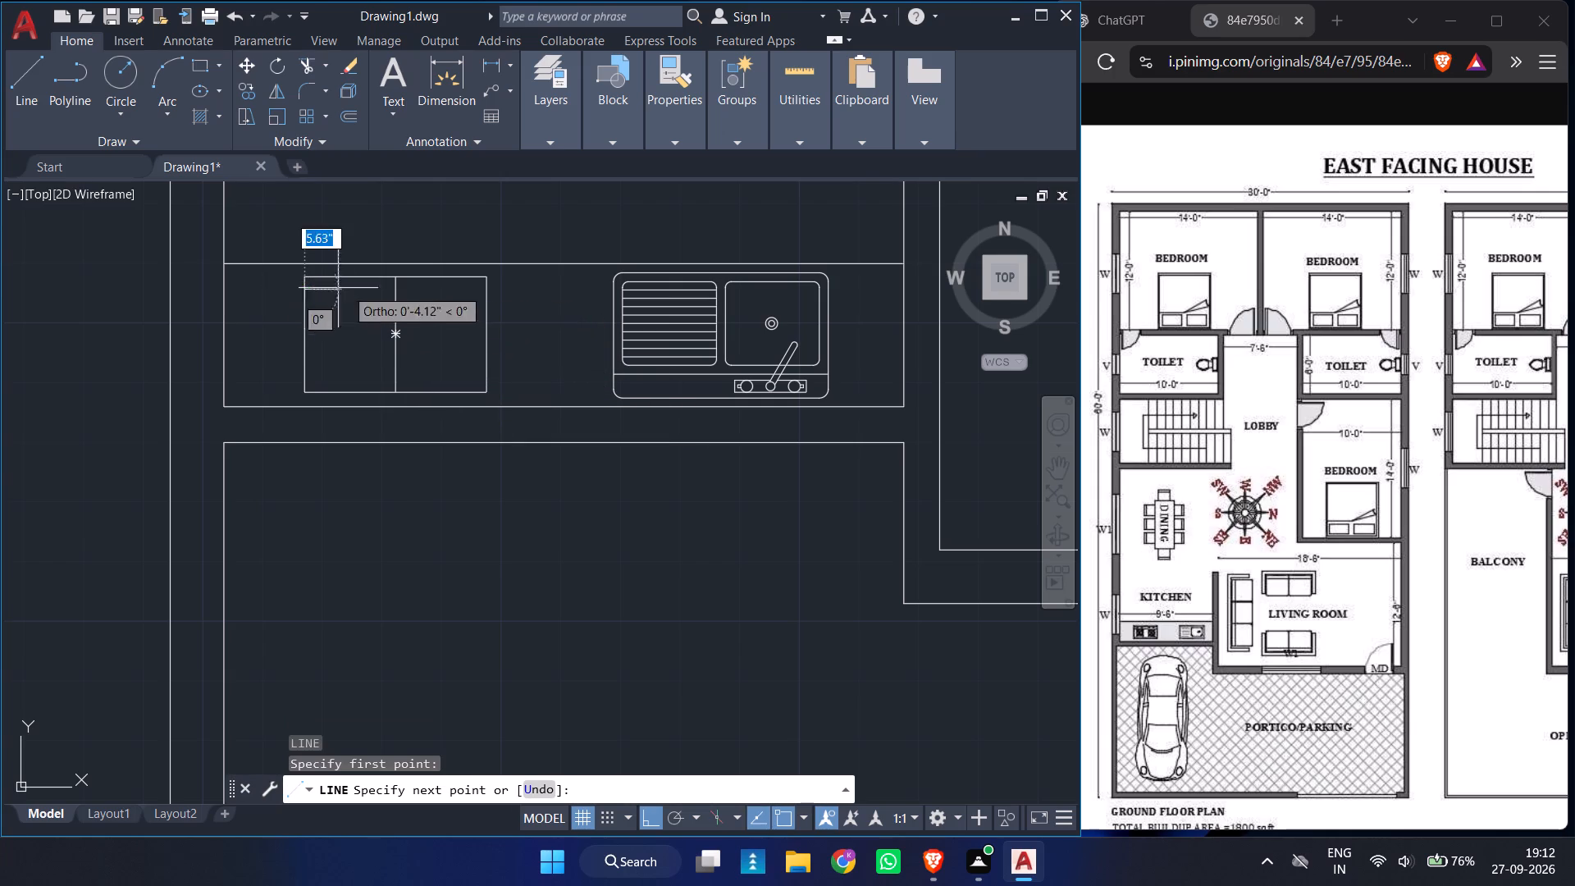
pyautogui.click(486, 290)
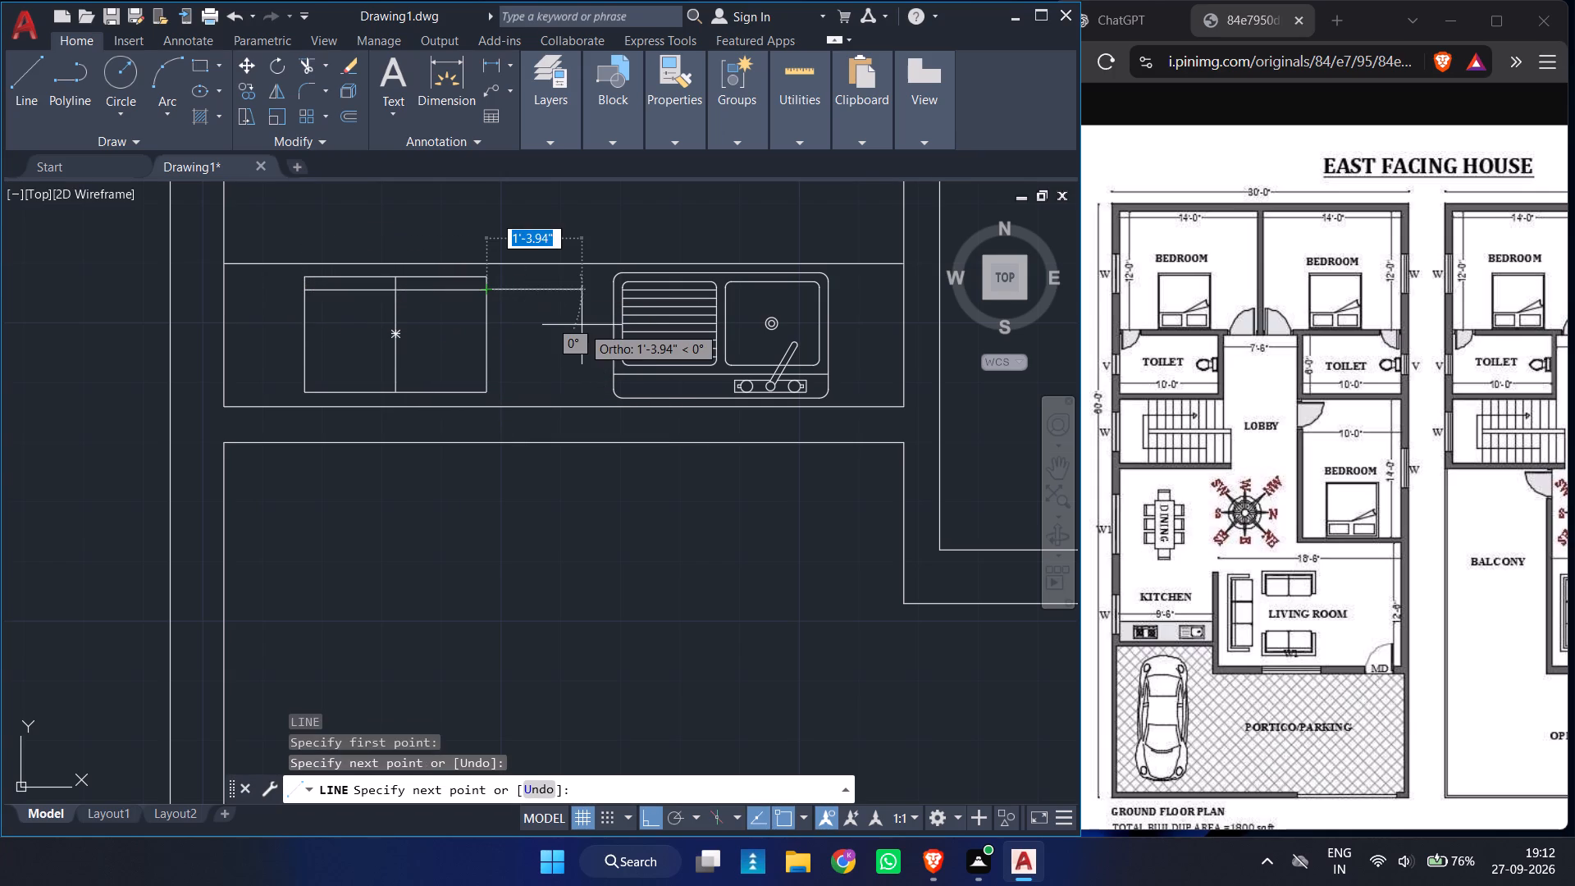
pyautogui.press('Return')
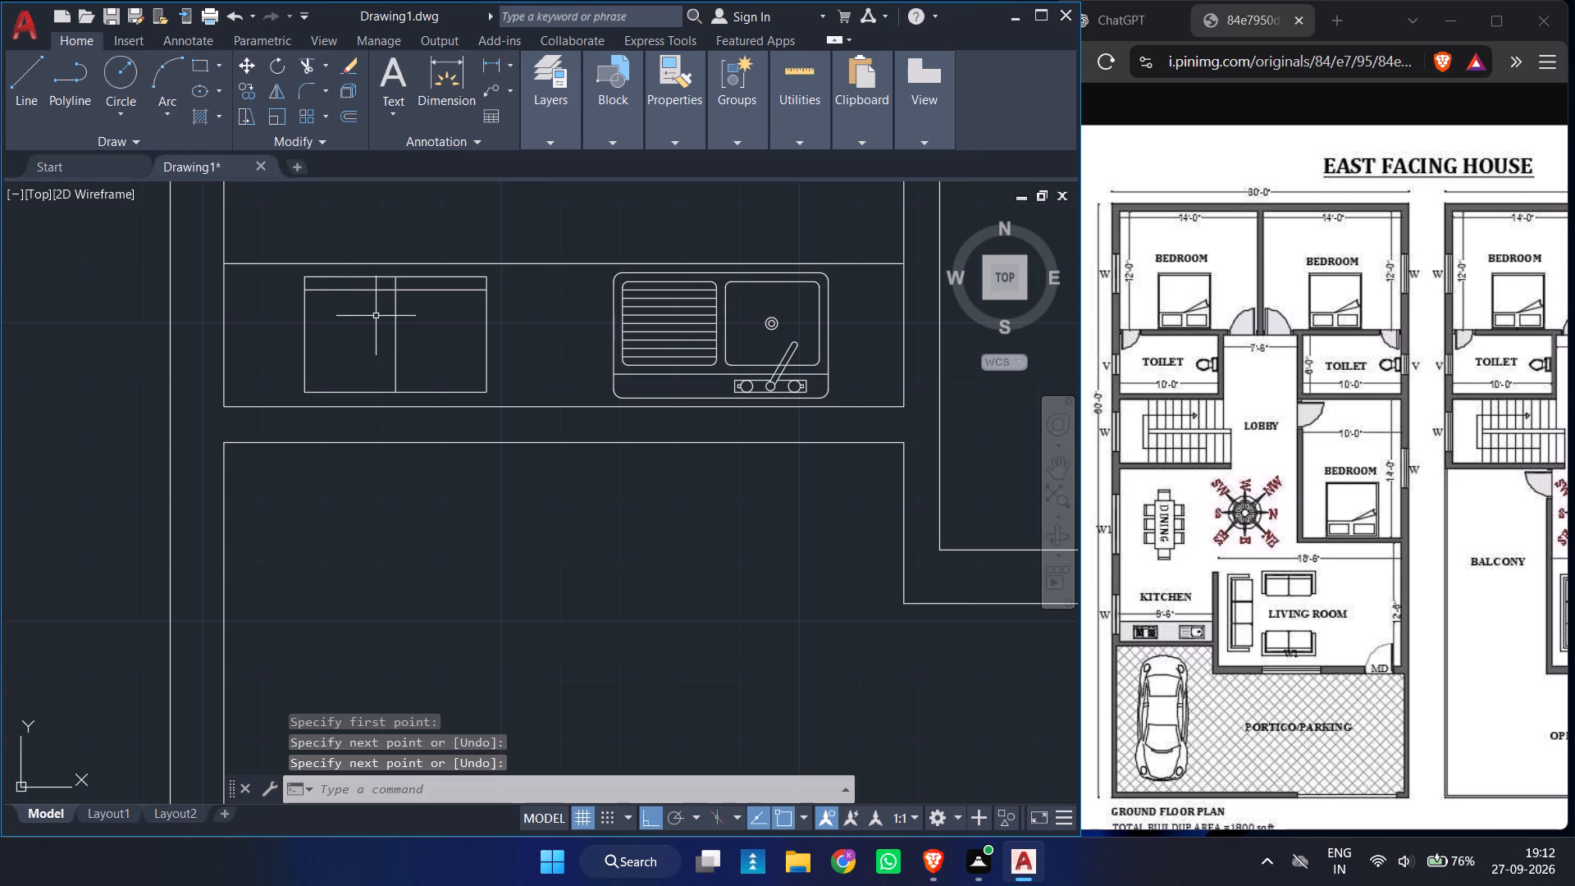
# Trim the piece of the vertical dividing line inside the narrow strip along the stove's top edge.
pyautogui.write('TR')
pyautogui.press('space')
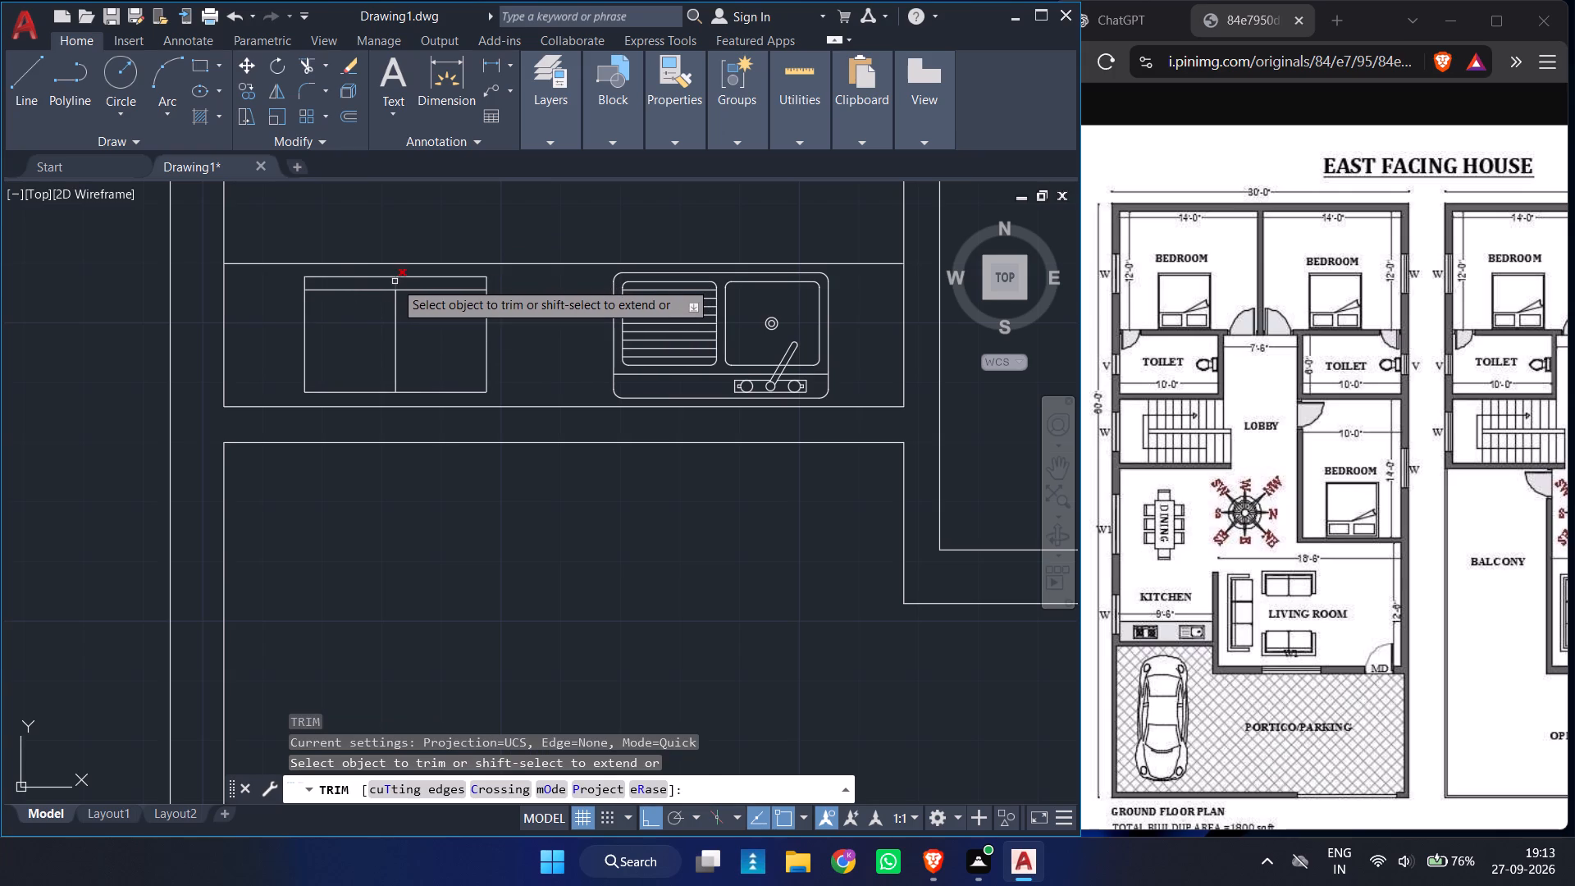
pyautogui.click(395, 281)
pyautogui.press('Escape')
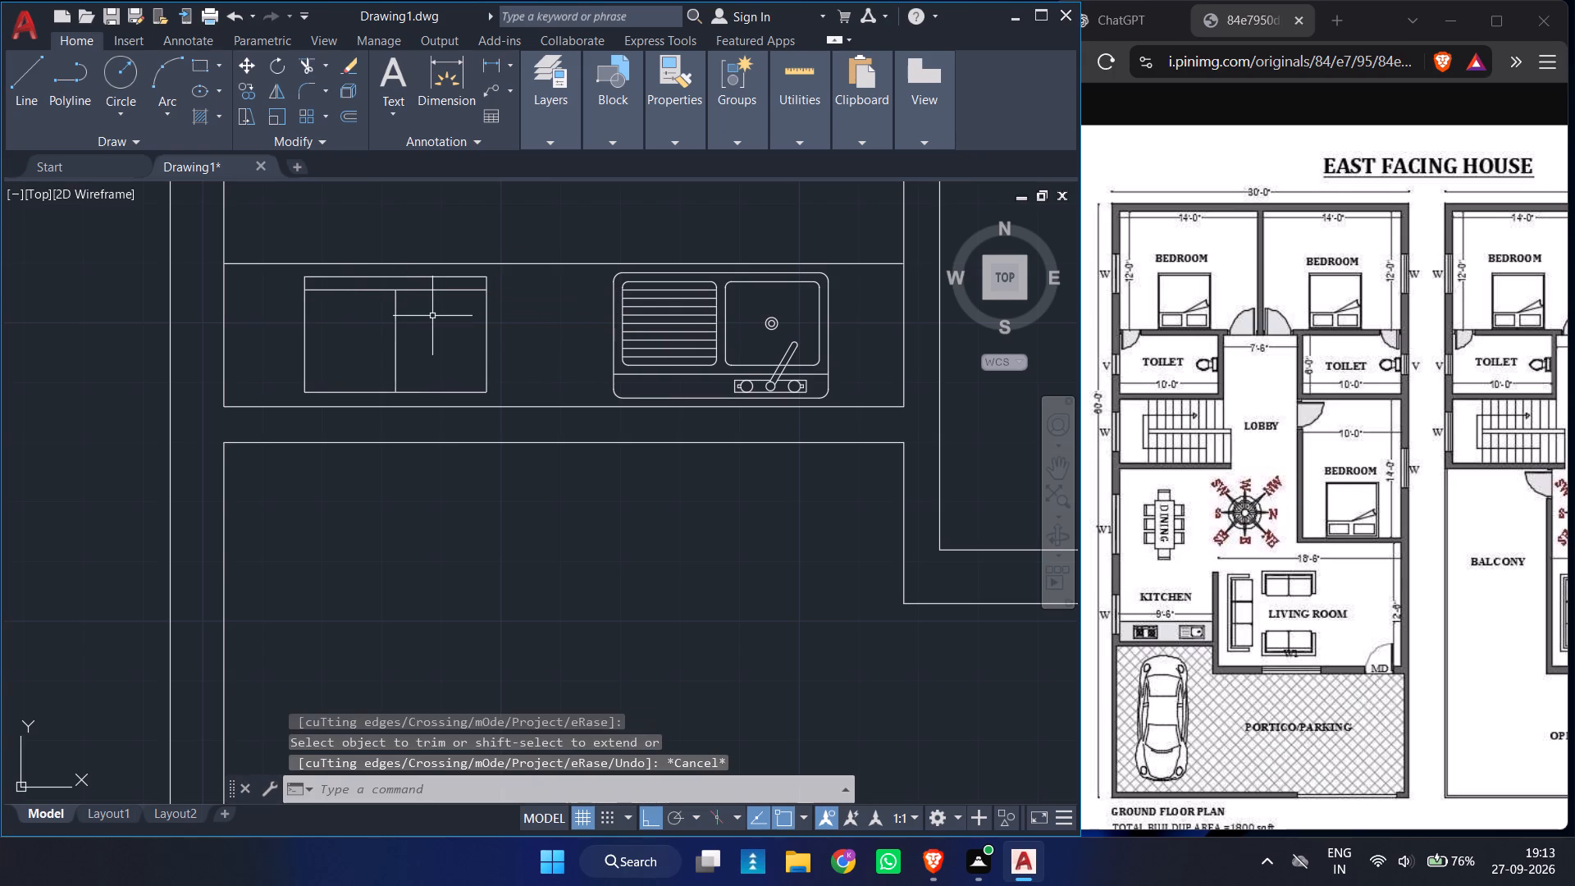
# Draw a burner circle of about 4" radius centred in the stove's right half, level with the dividing line's midpoint.
pyautogui.write('C')
pyautogui.press('space')
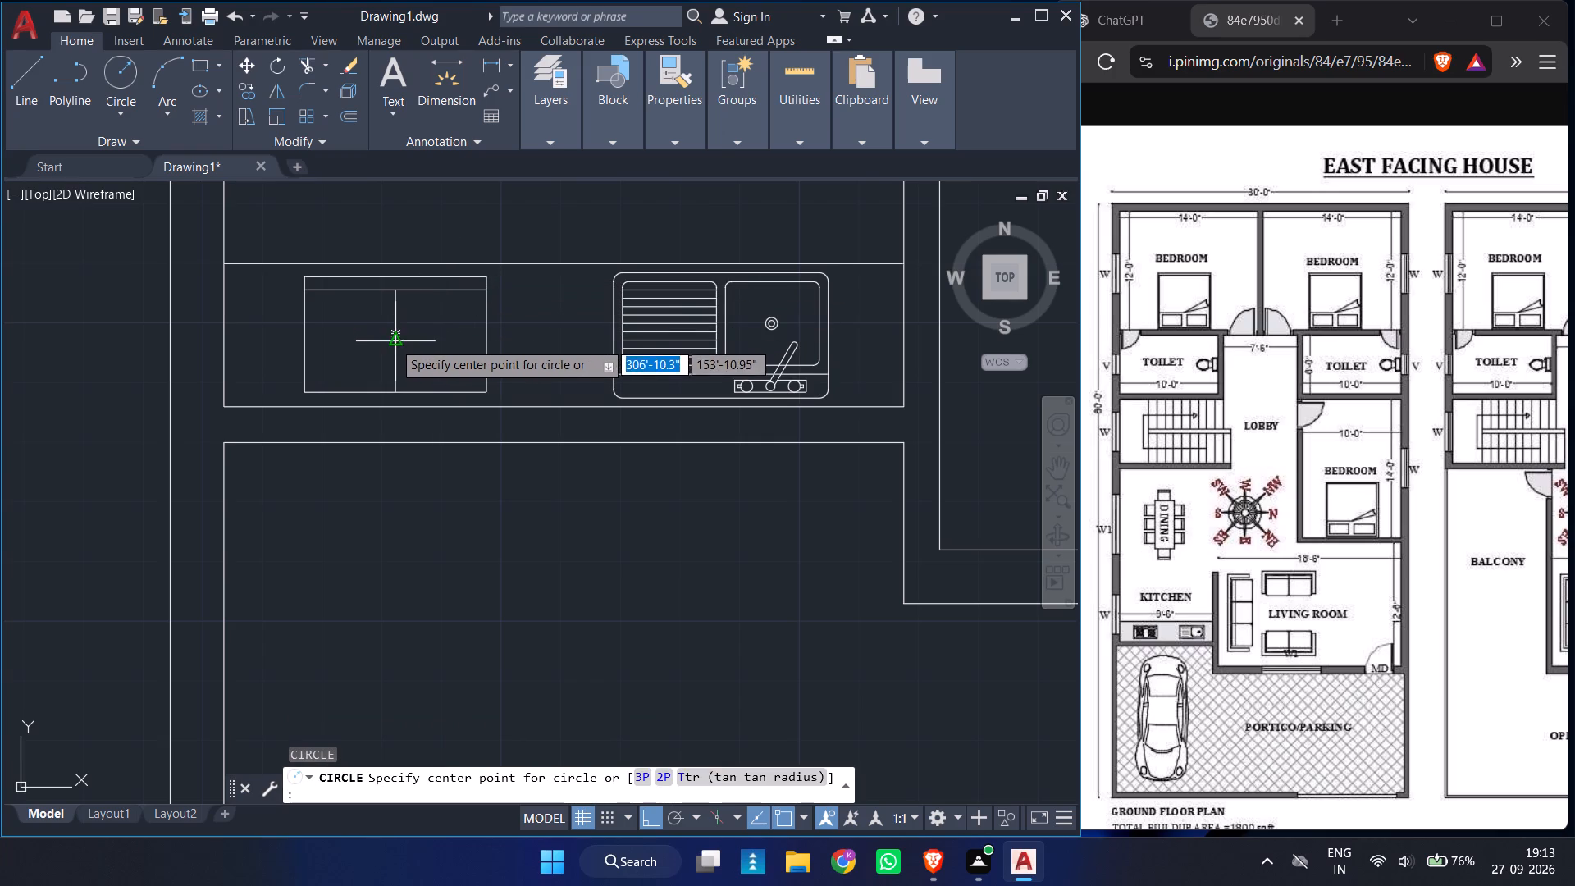
pyautogui.click(441, 341)
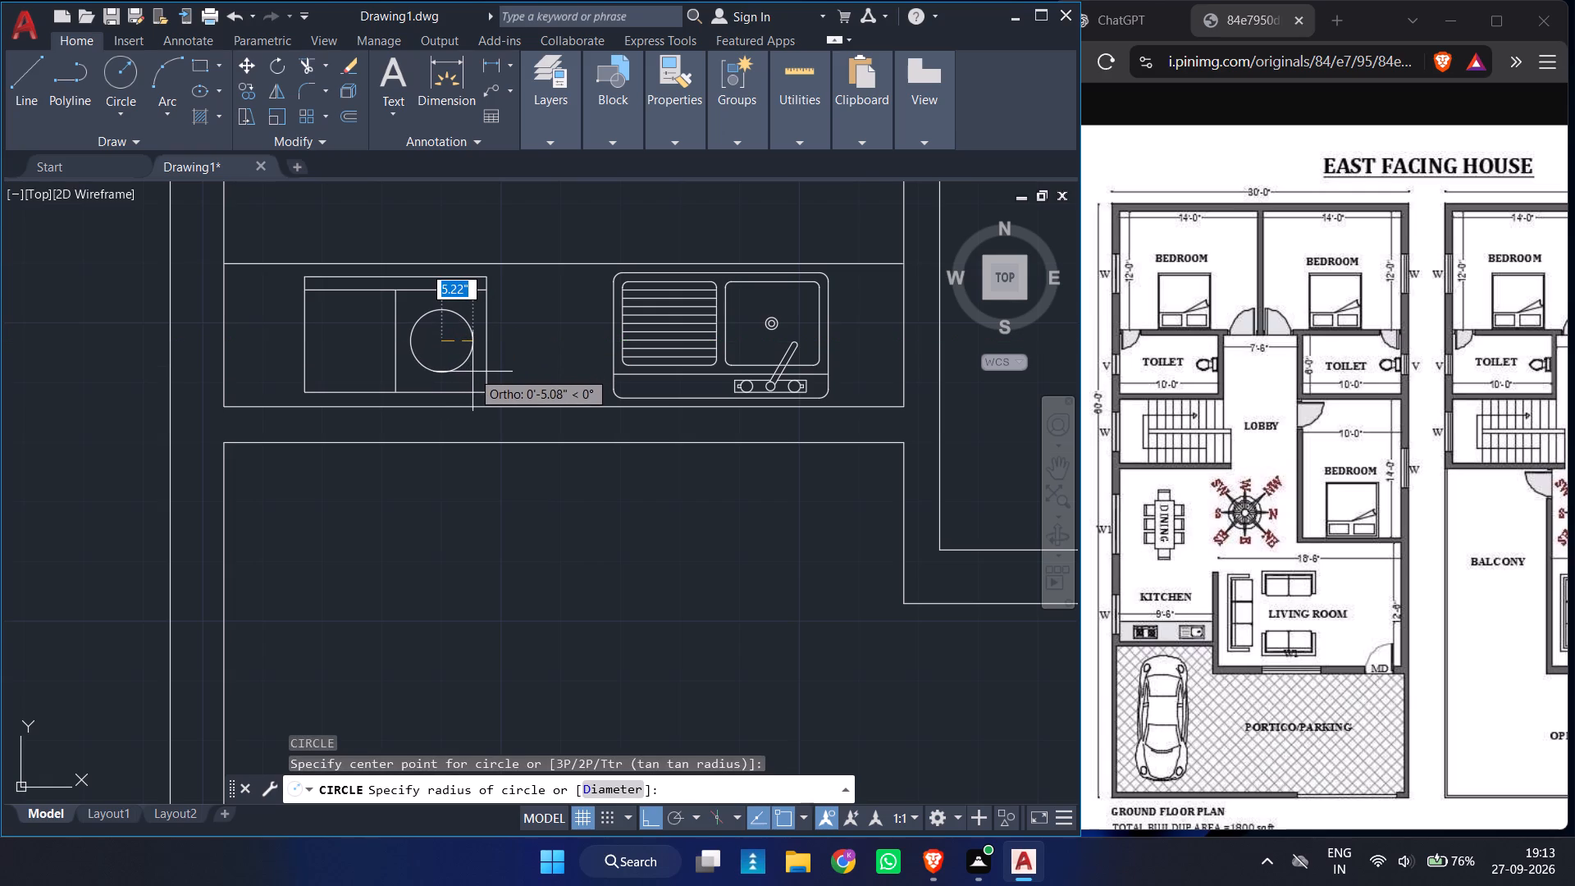
pyautogui.click(465, 363)
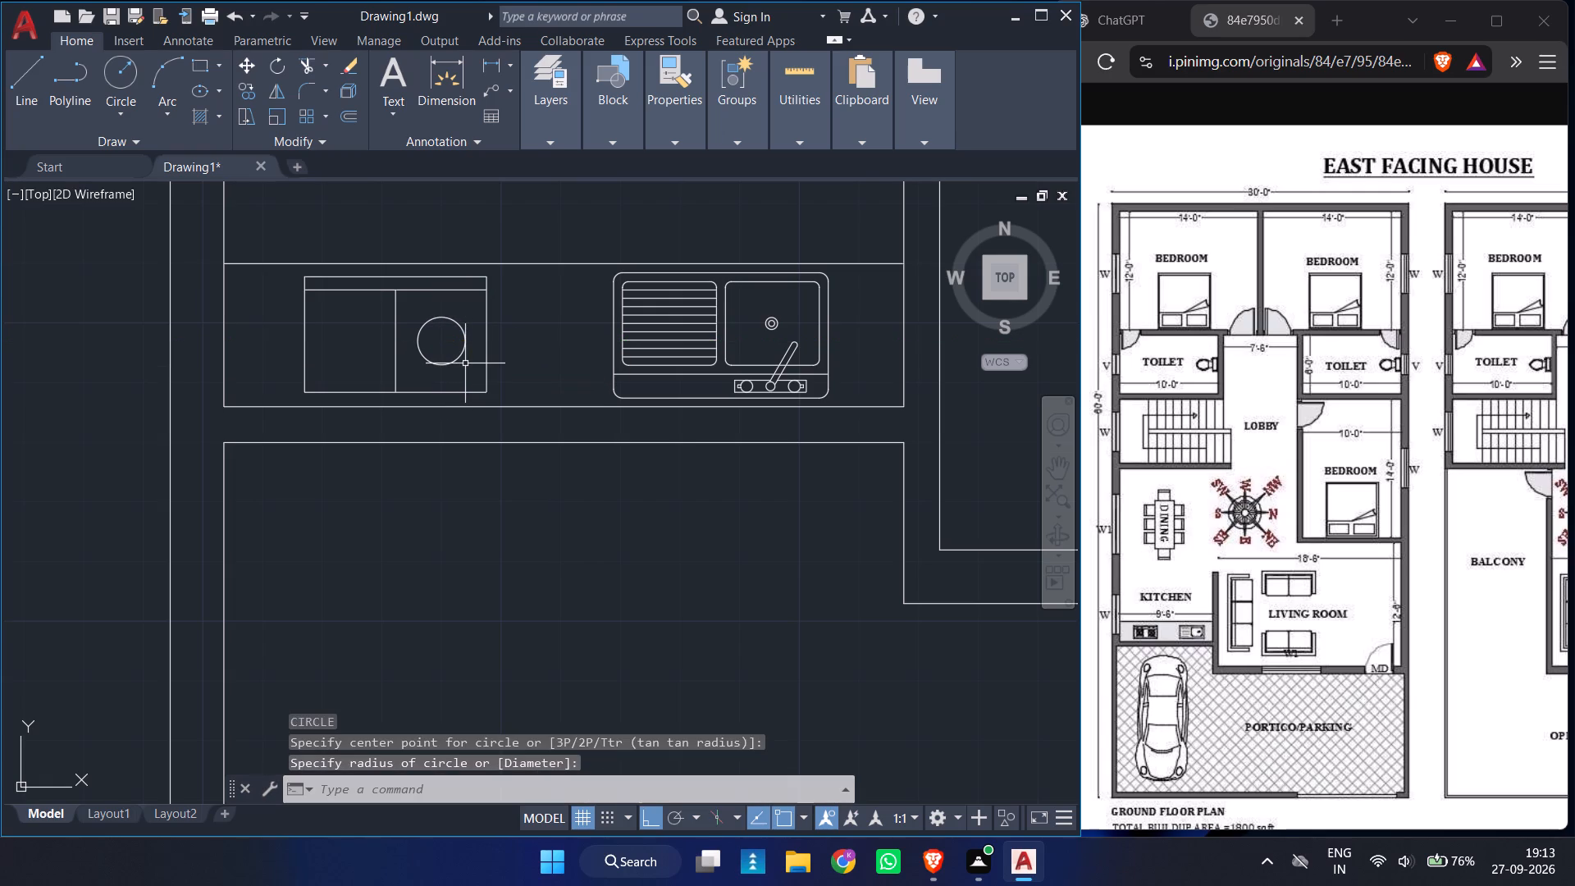
# Draw a vertical and a horizontal line across the burner circle, joining its opposite quadrants as a cross.
pyautogui.press('l')
pyautogui.press('Return')
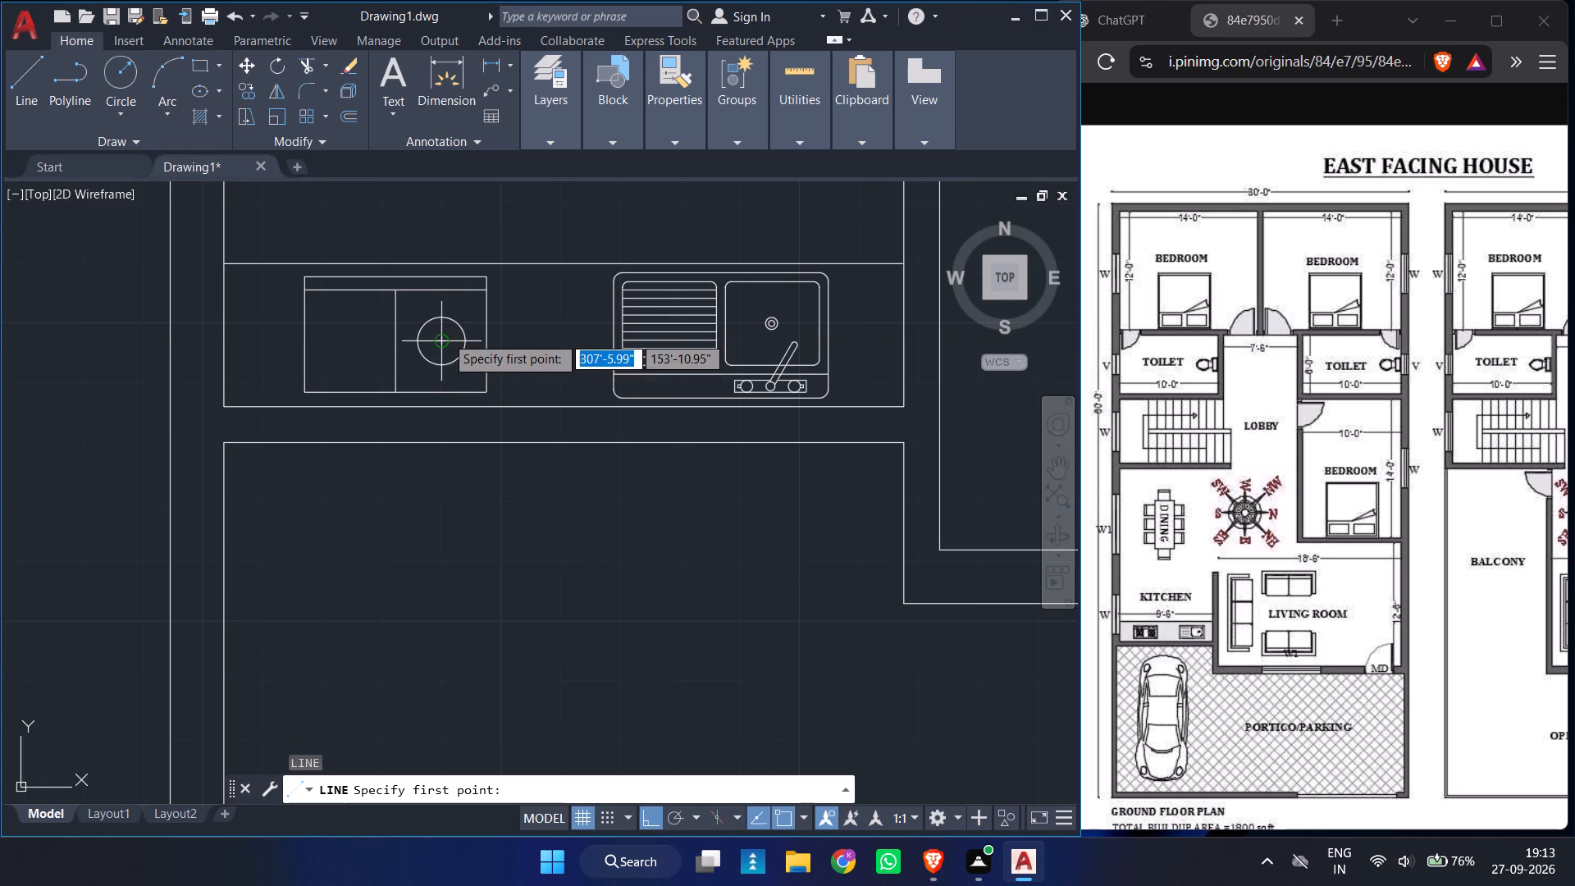
pyautogui.click(442, 307)
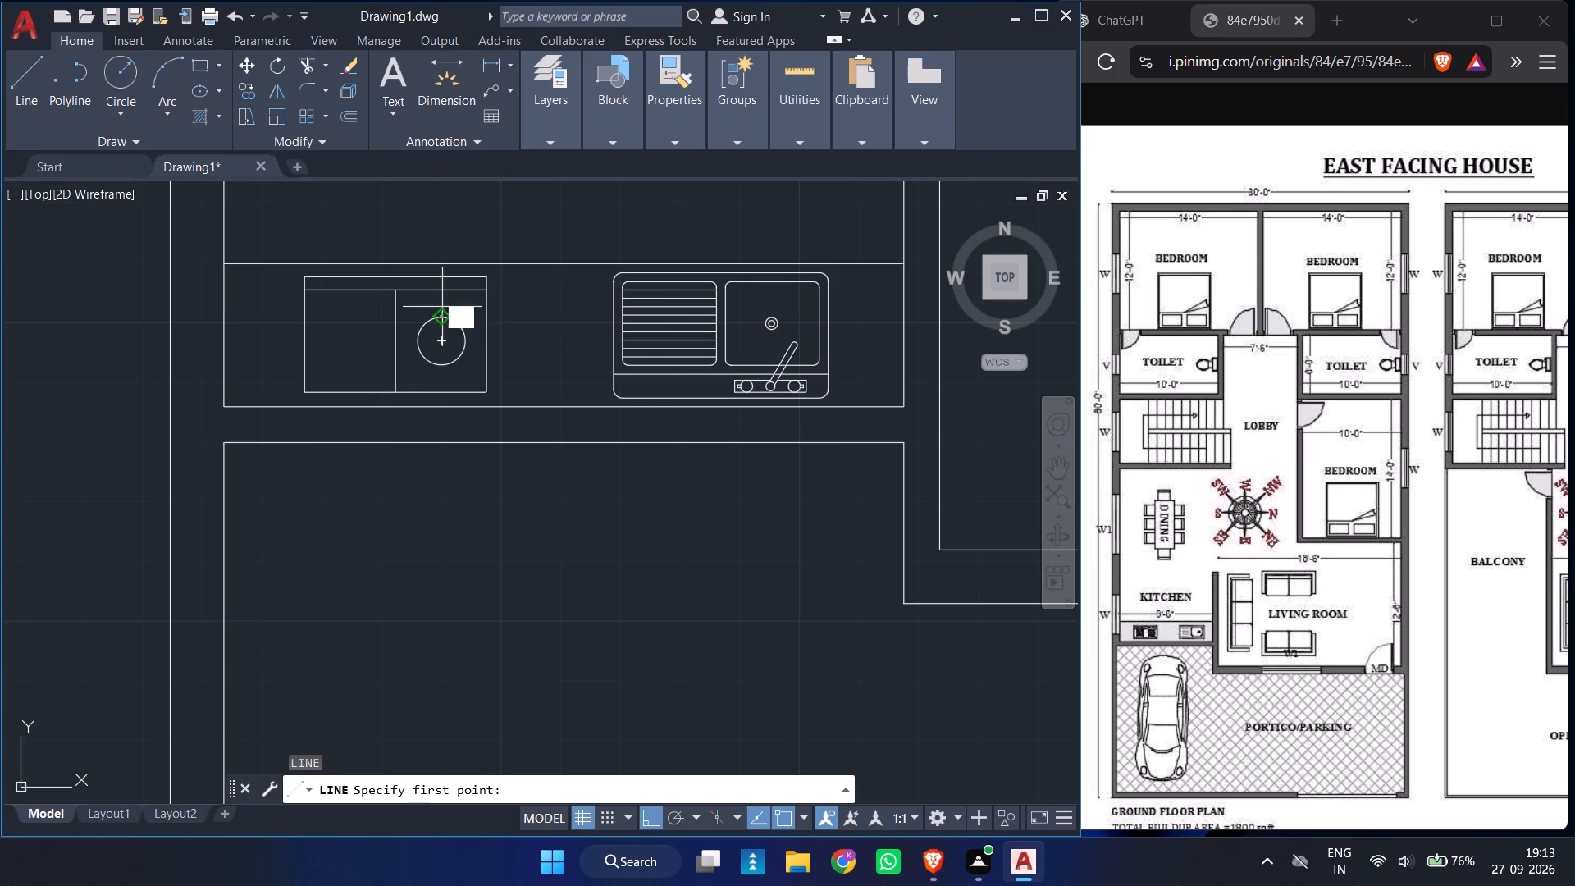
pyautogui.click(439, 367)
pyautogui.press('space')
pyautogui.press('space')
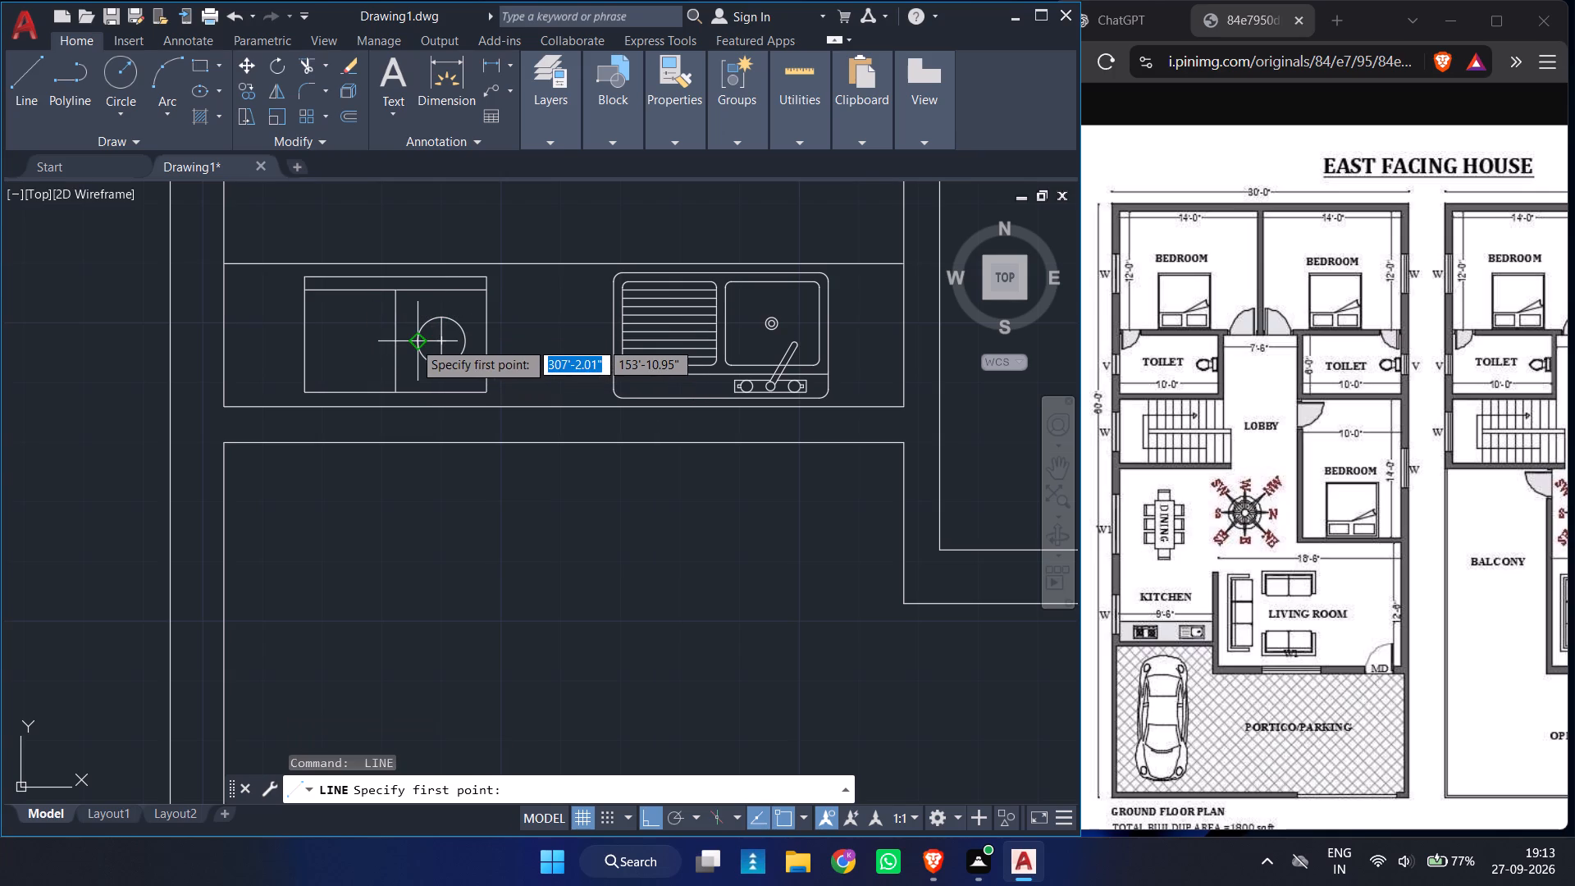
pyautogui.click(414, 340)
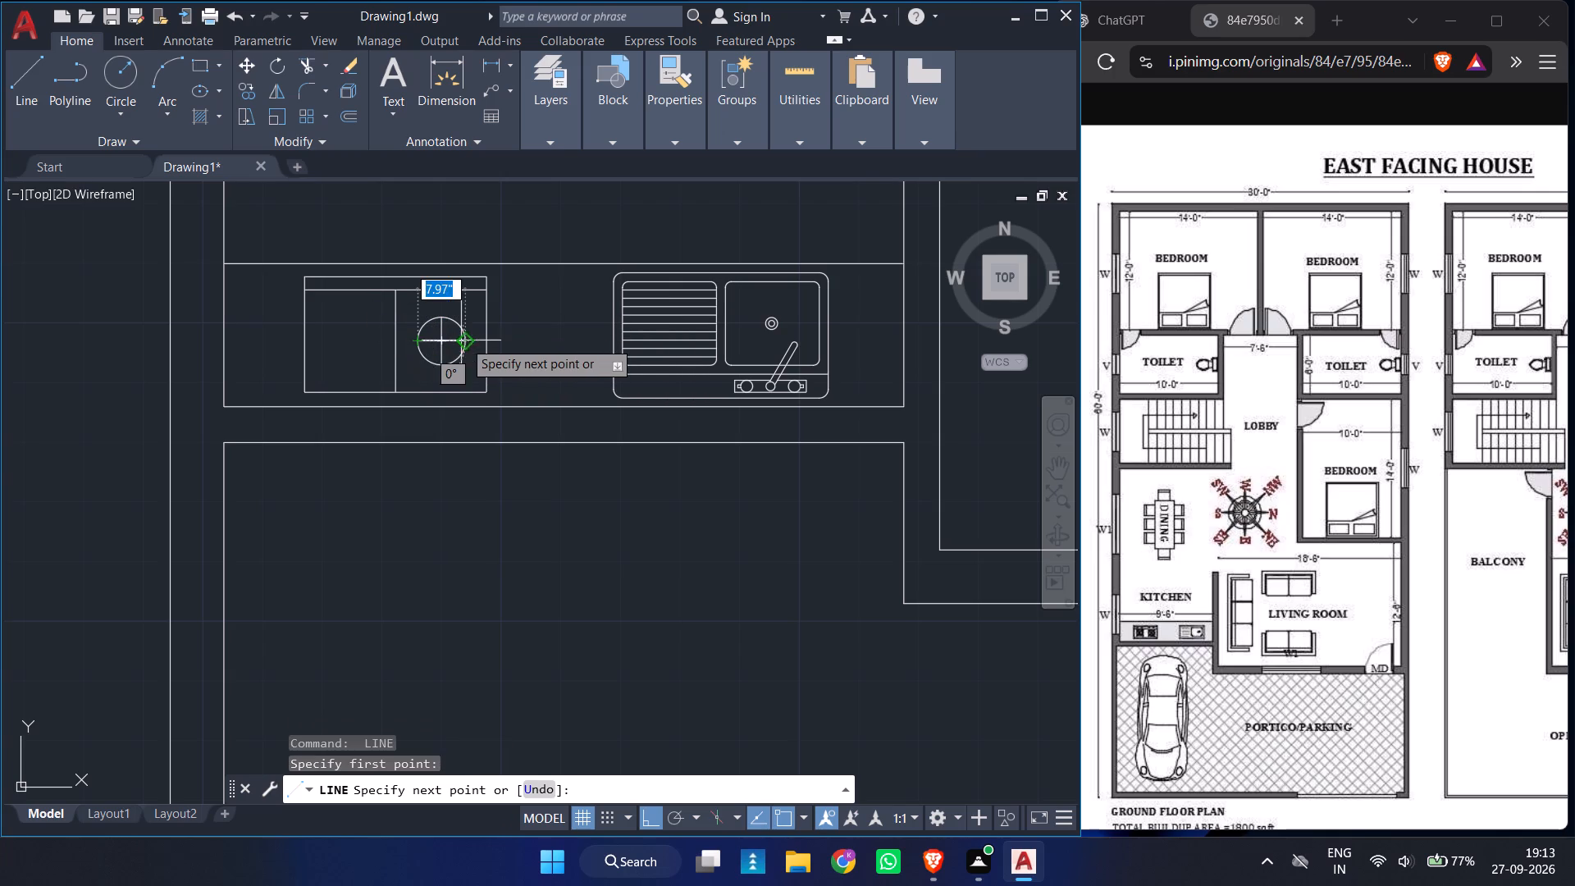
pyautogui.click(463, 340)
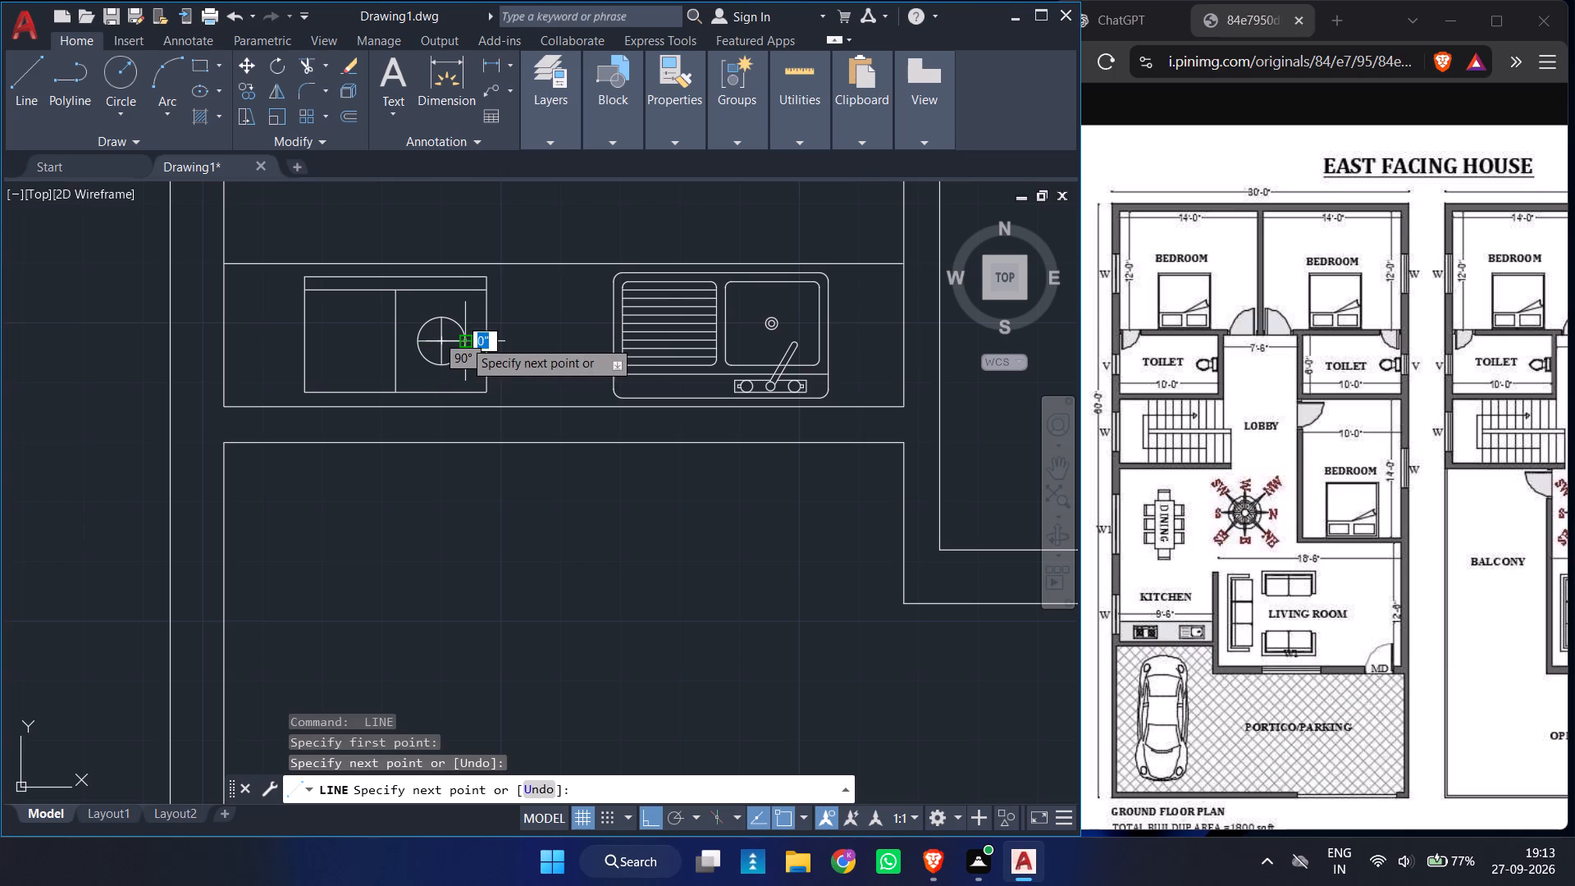
pyautogui.press('Return')
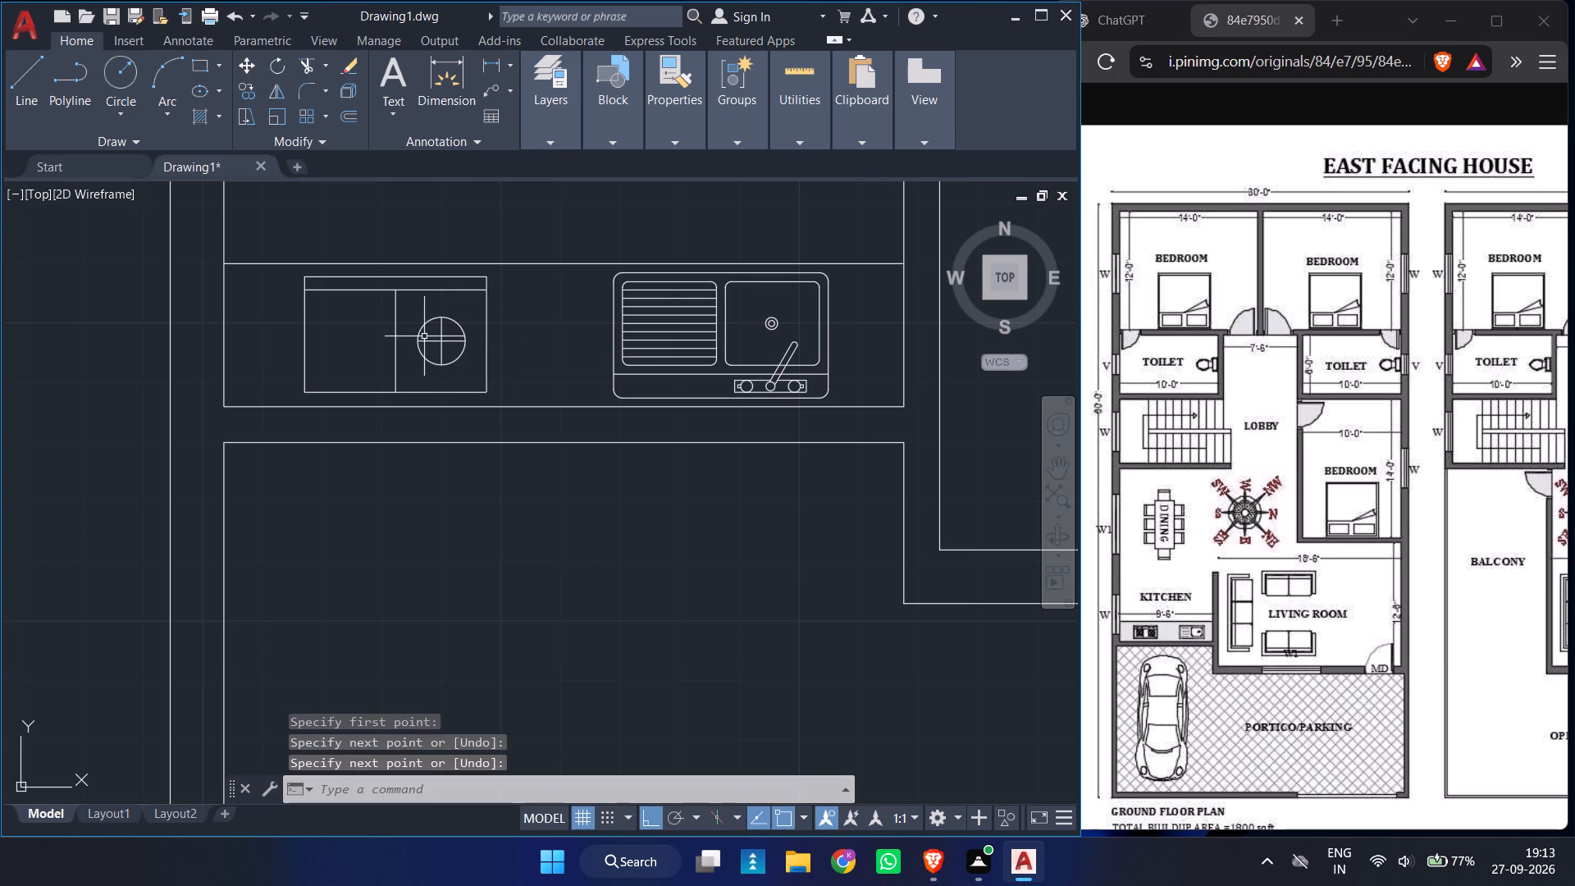
# Draw a concentric outer burner circle of about 5.25" radius from the centre of the cross.
pyautogui.keyDown('ctrl'); pyautogui.scroll(2, 423, 337); pyautogui.keyUp('ctrl')
pyautogui.write('C')
pyautogui.press('space')
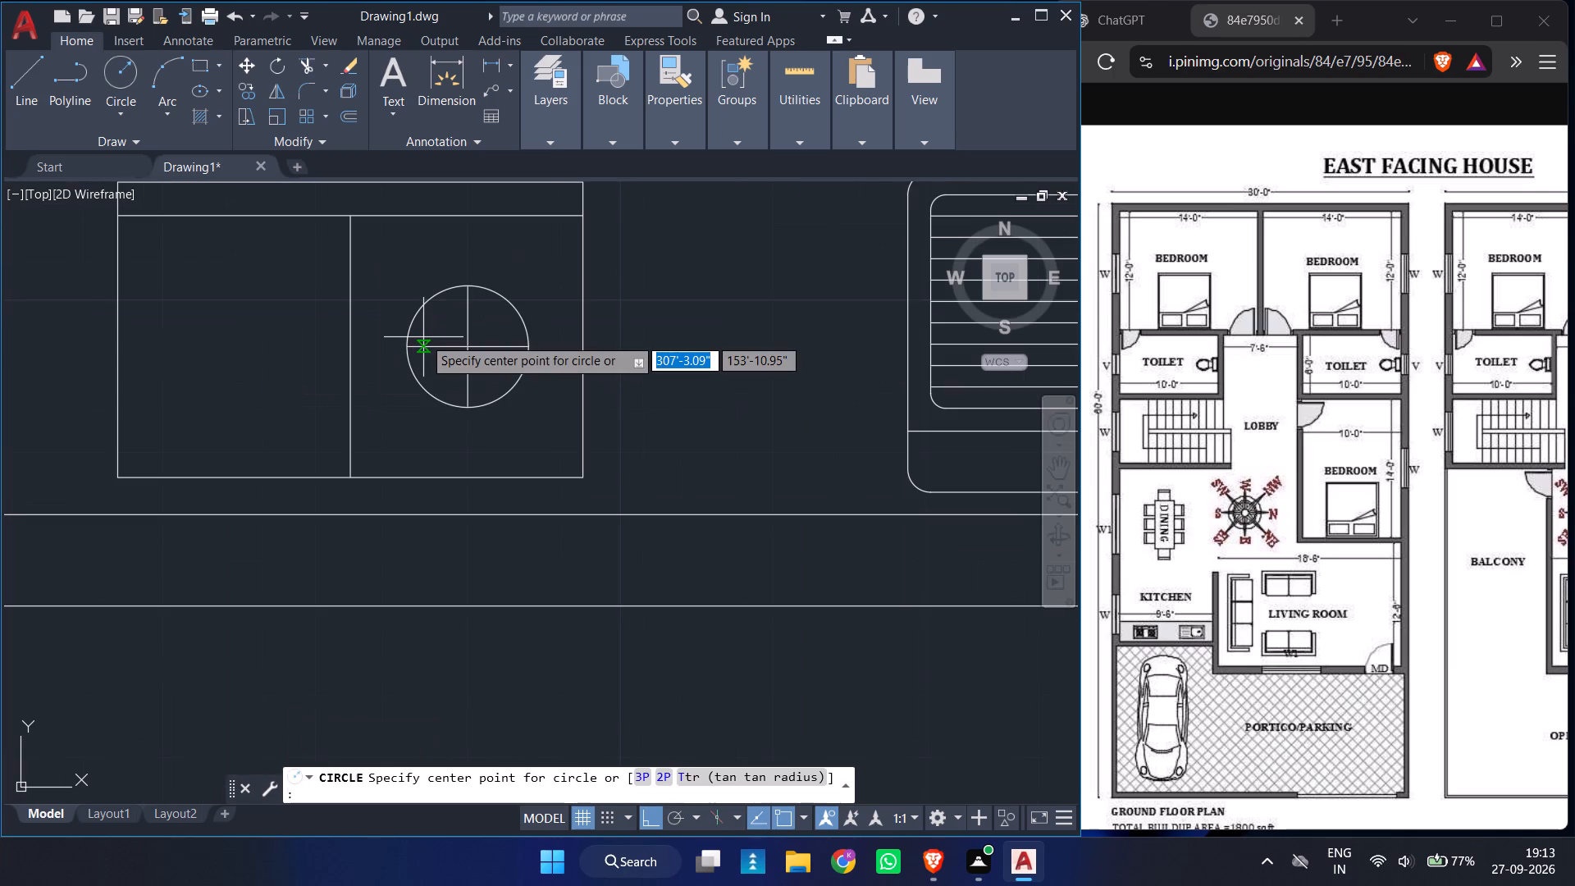
pyautogui.click(465, 346)
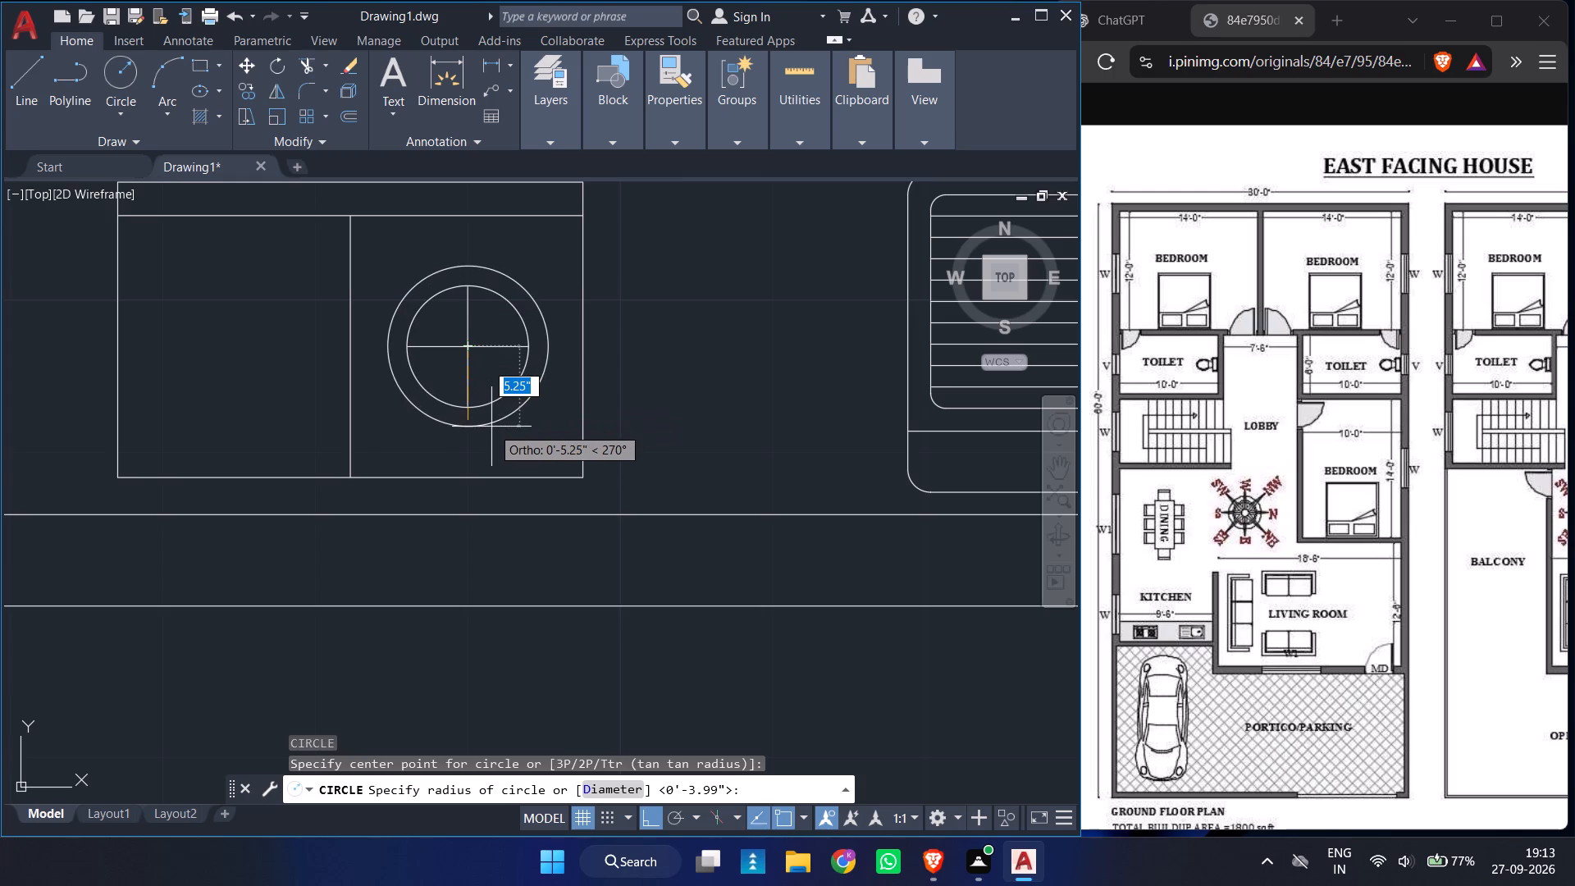
pyautogui.click(491, 427)
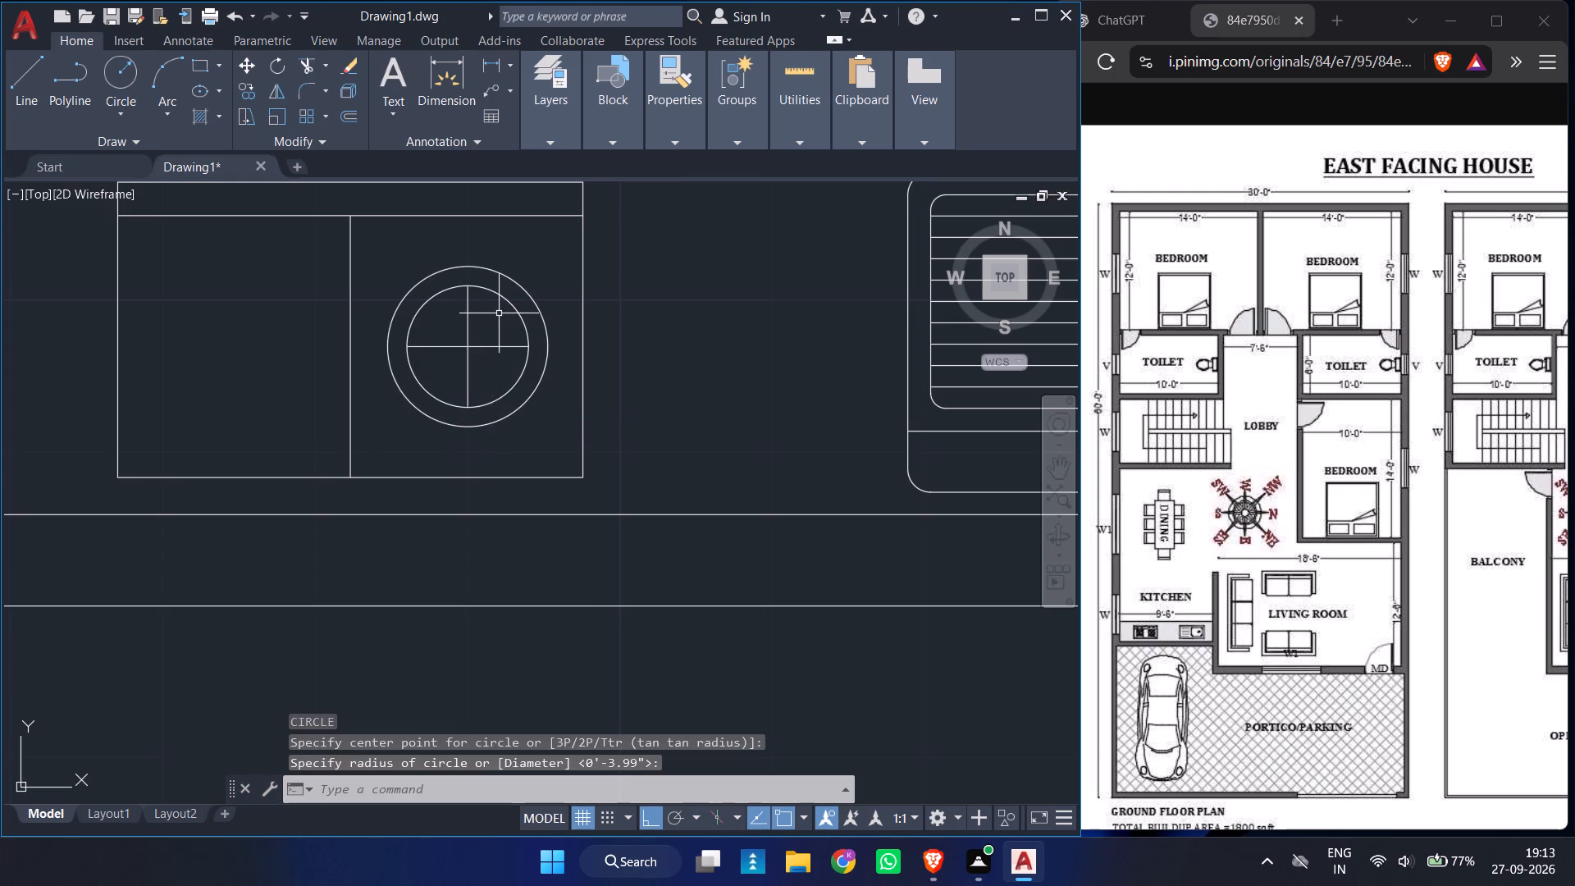
# Extend all four ends of the burner's cross lines to the outer circle.
pyautogui.write('EX')
pyautogui.press('space')
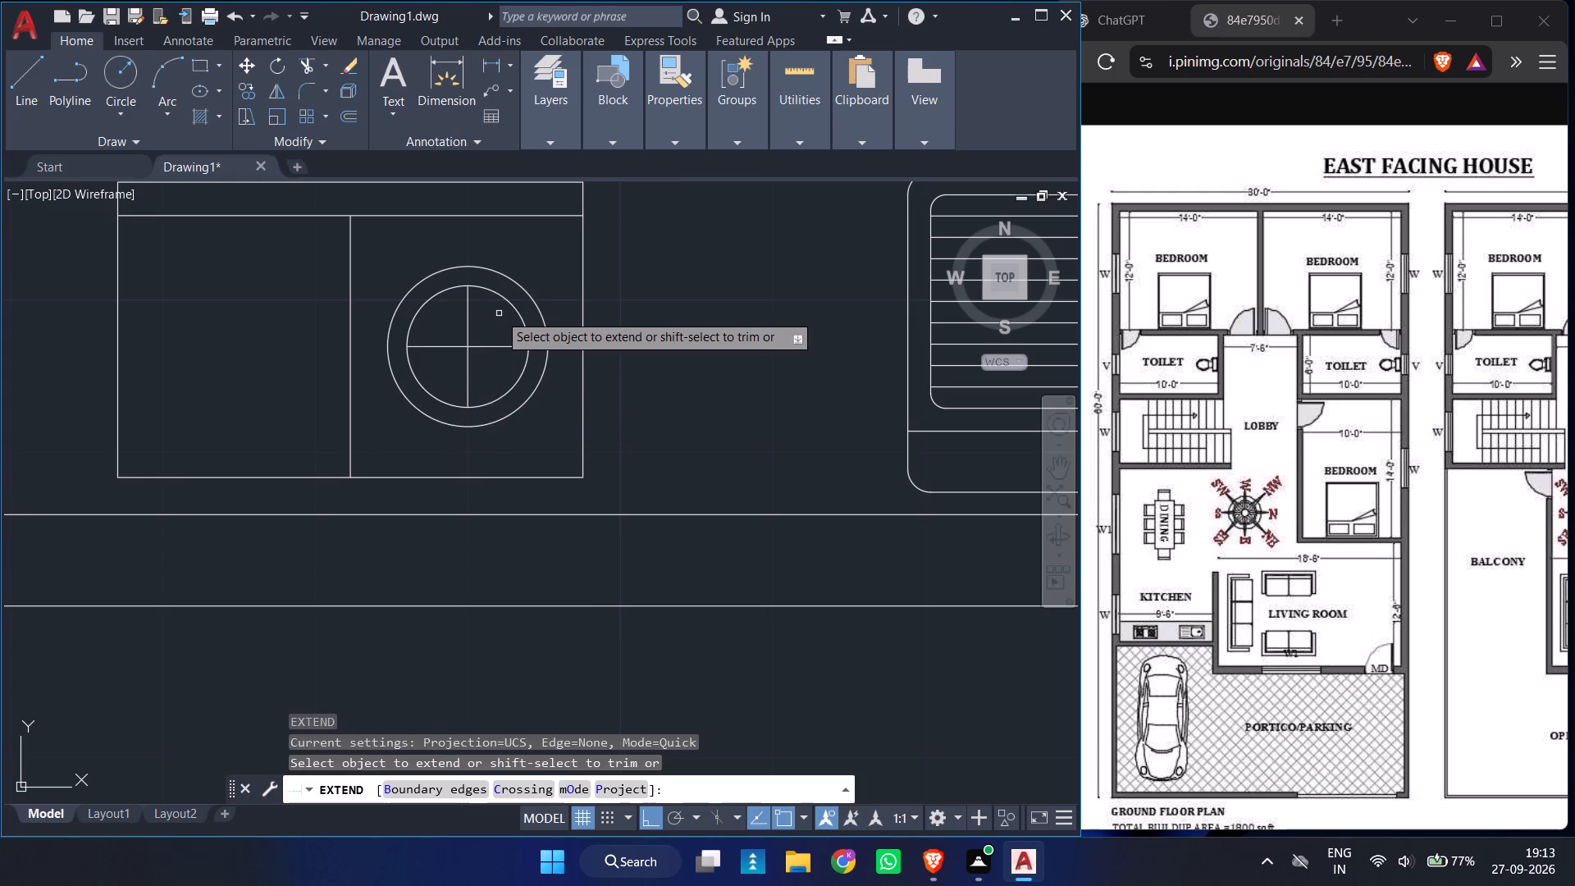
pyautogui.click(505, 347)
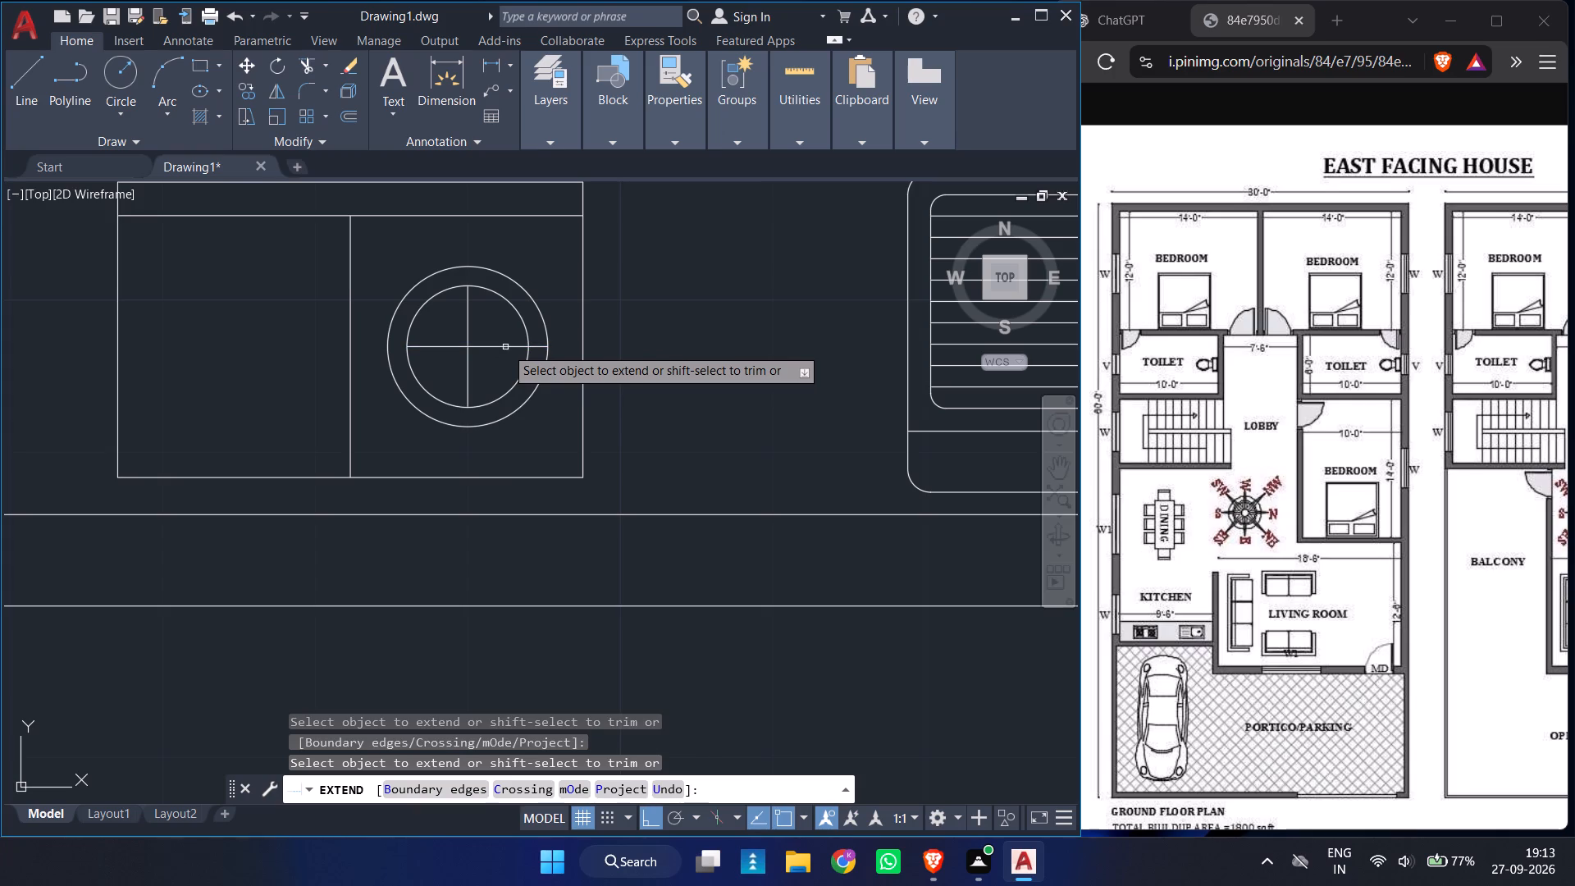
pyautogui.click(469, 368)
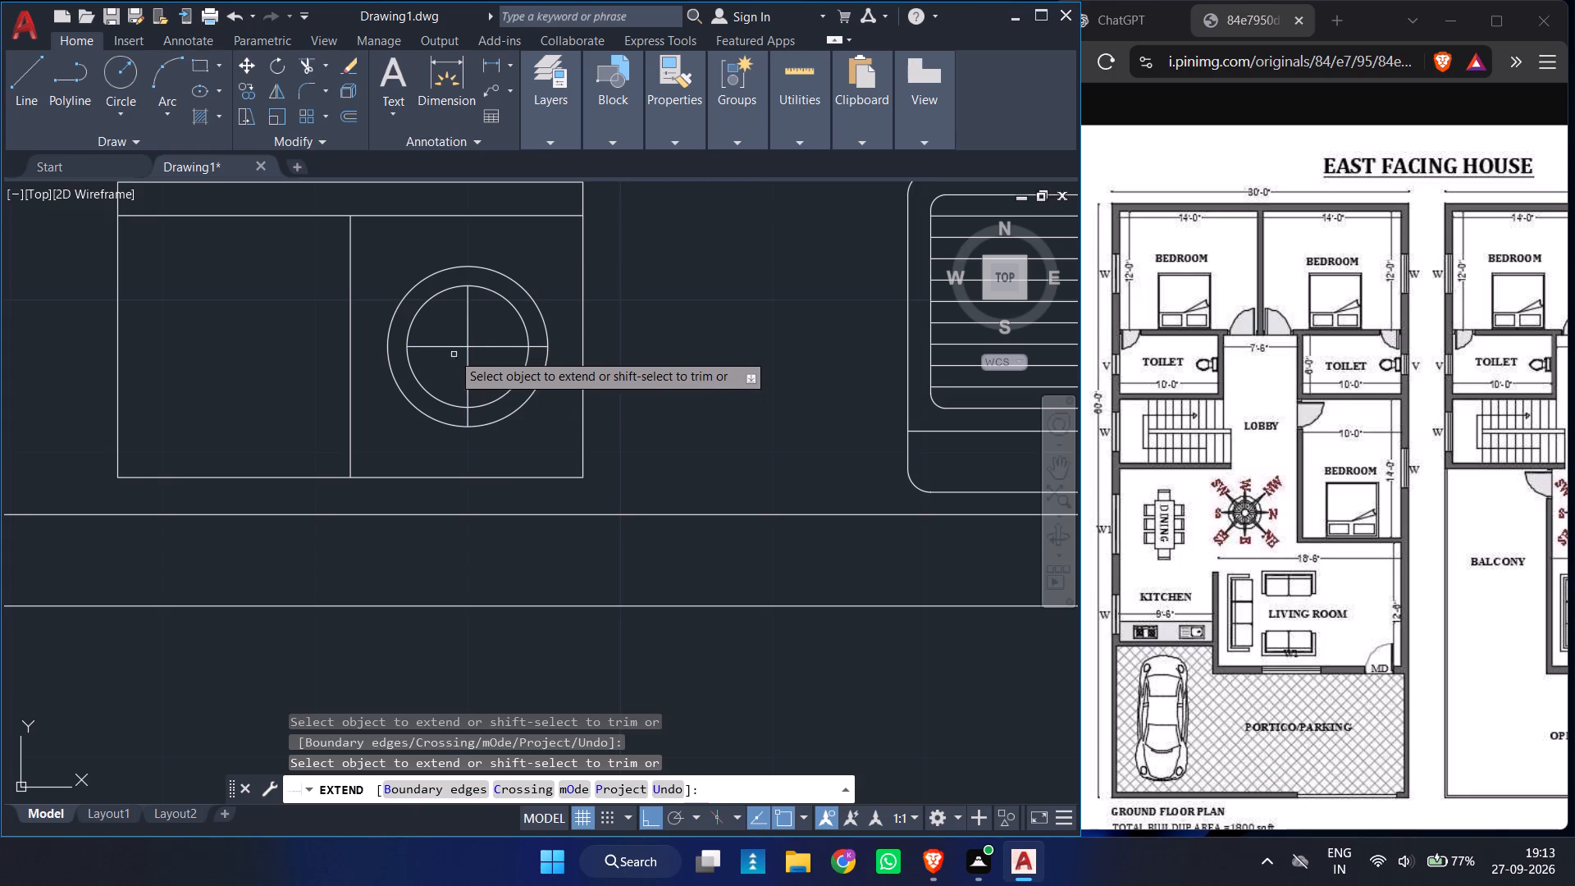
pyautogui.click(445, 343)
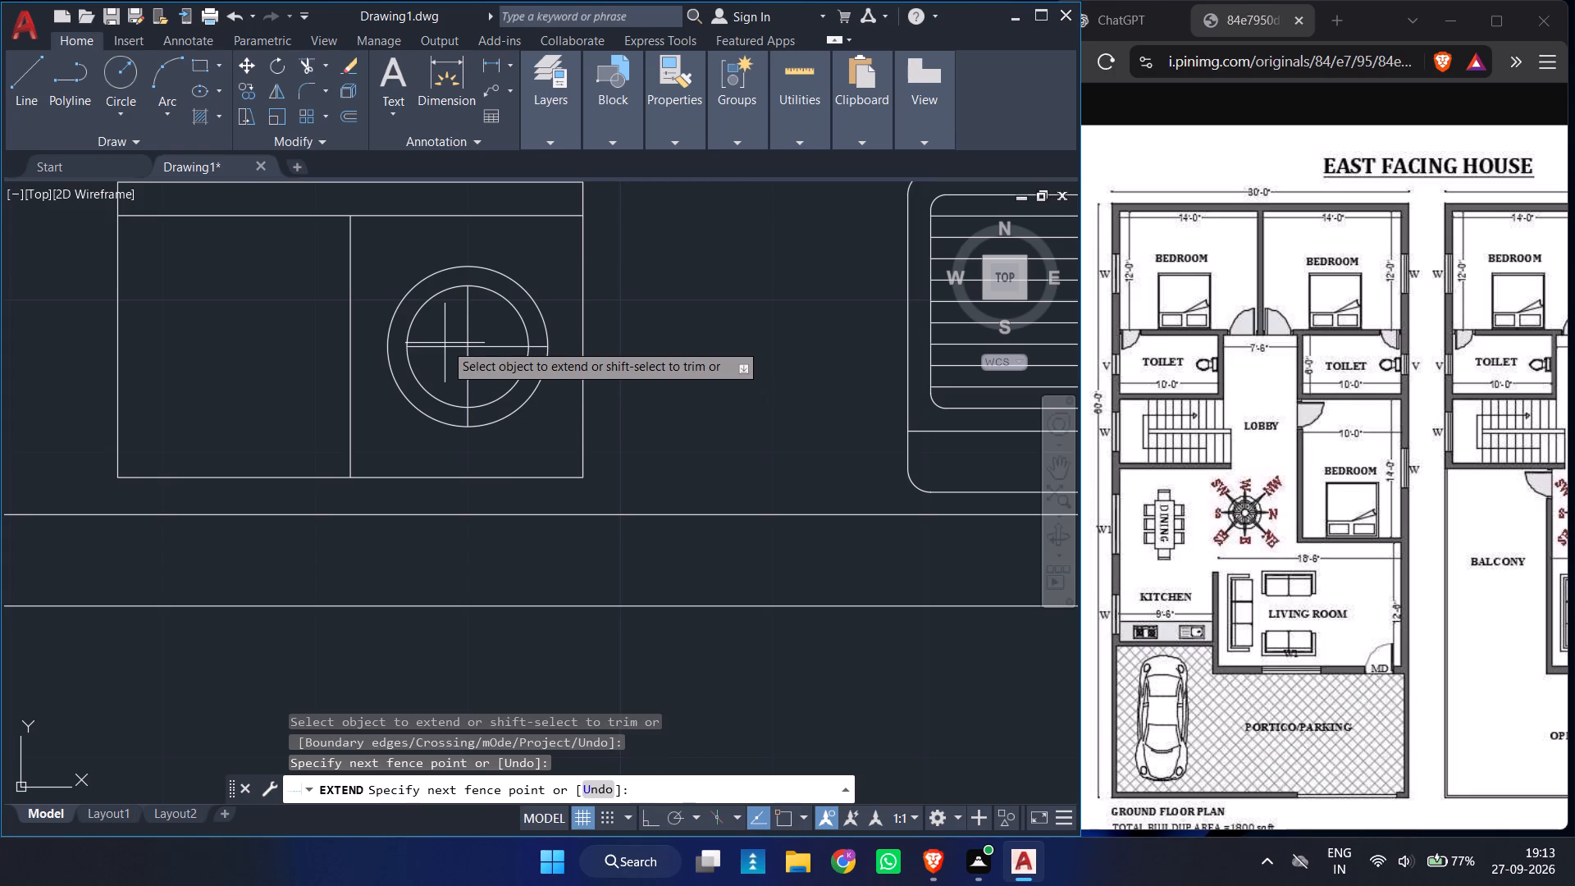
pyautogui.click(438, 384)
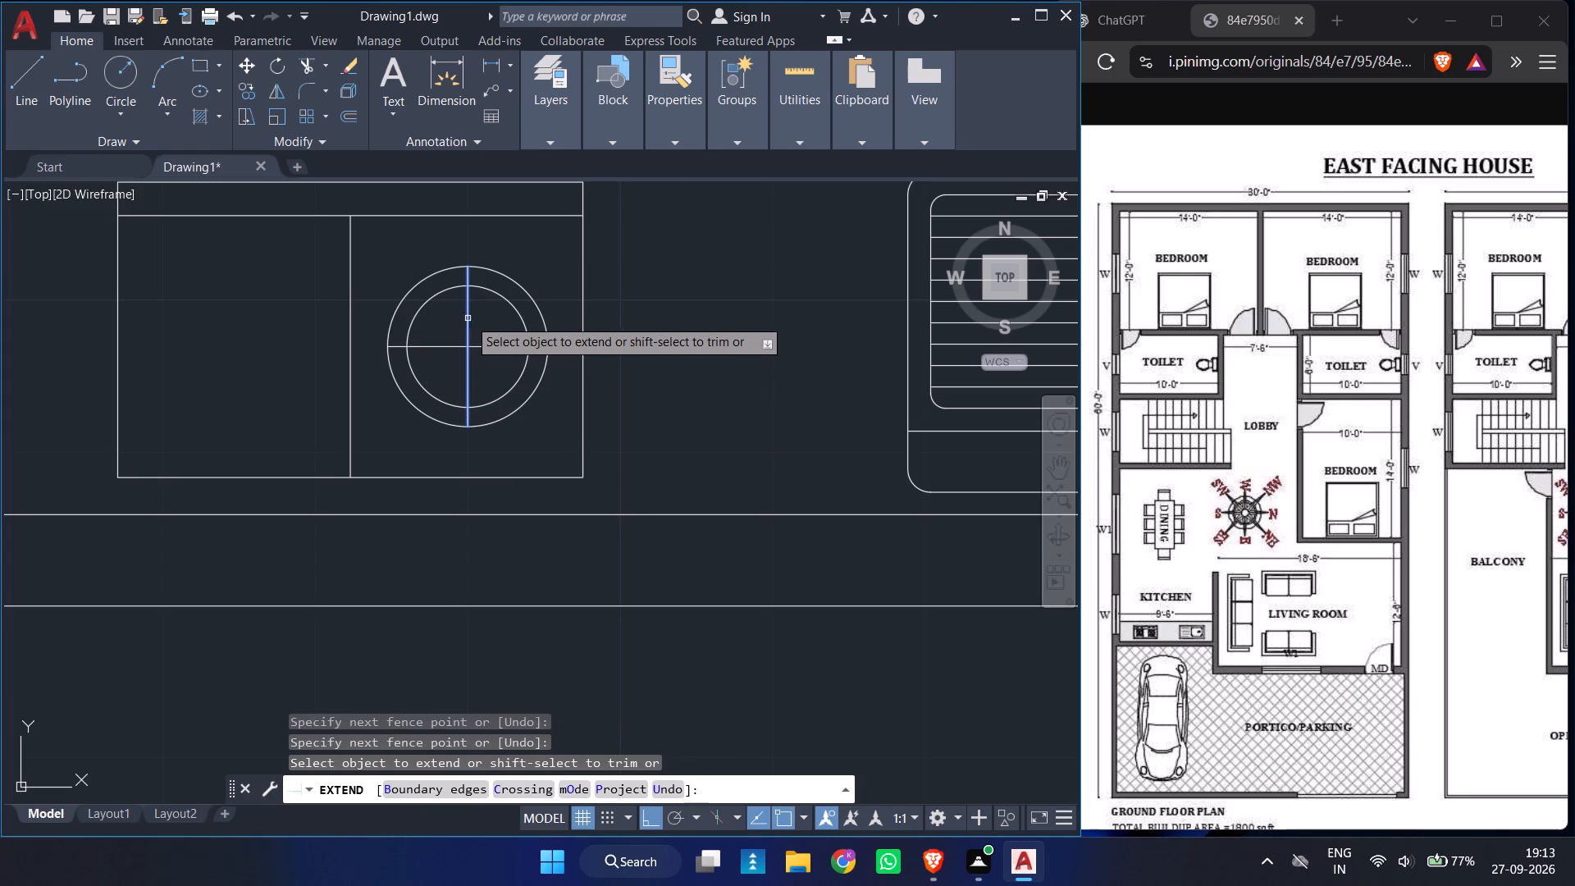
pyautogui.click(468, 317)
pyautogui.press('Escape')
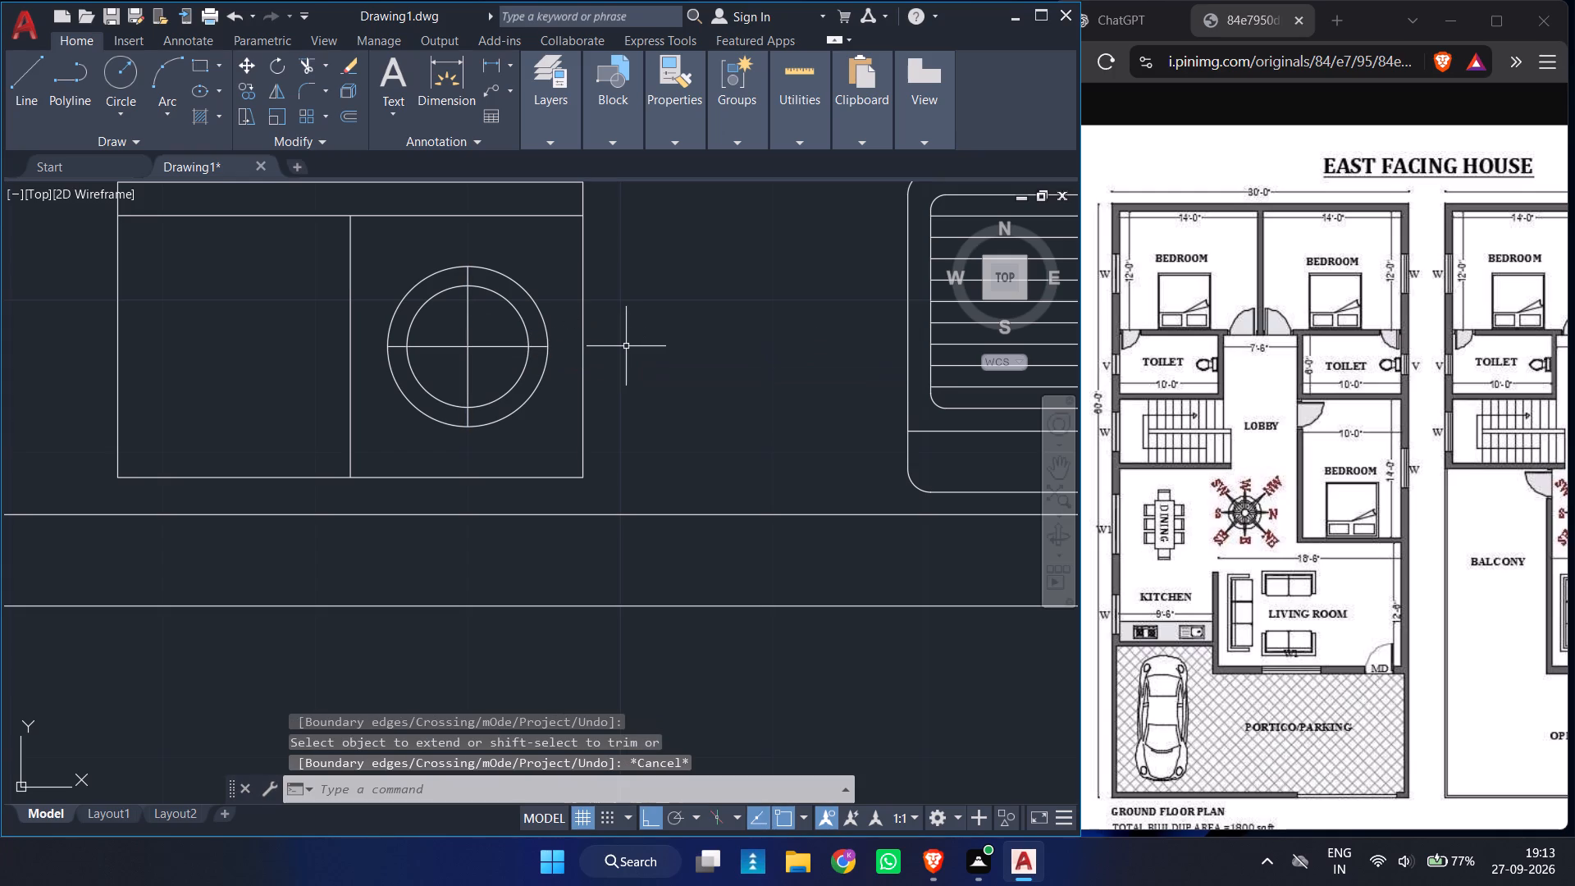
# Mirror the complete burner across the stove's vertical dividing line, keeping the original.
pyautogui.click(573, 247)
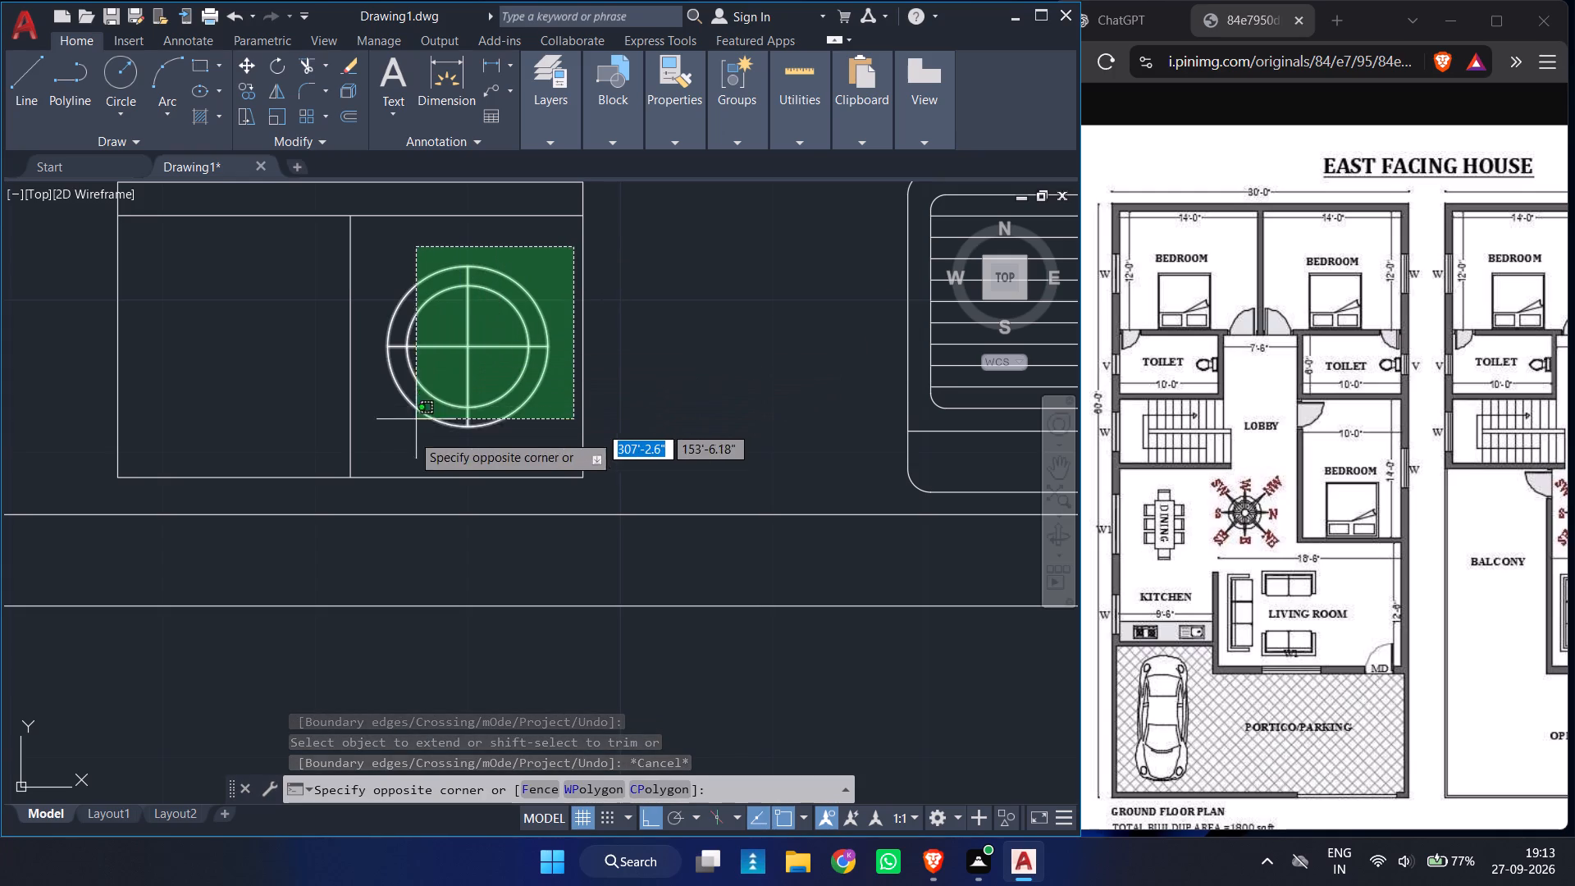
pyautogui.click(395, 449)
pyautogui.write('MI')
pyautogui.press('Return')
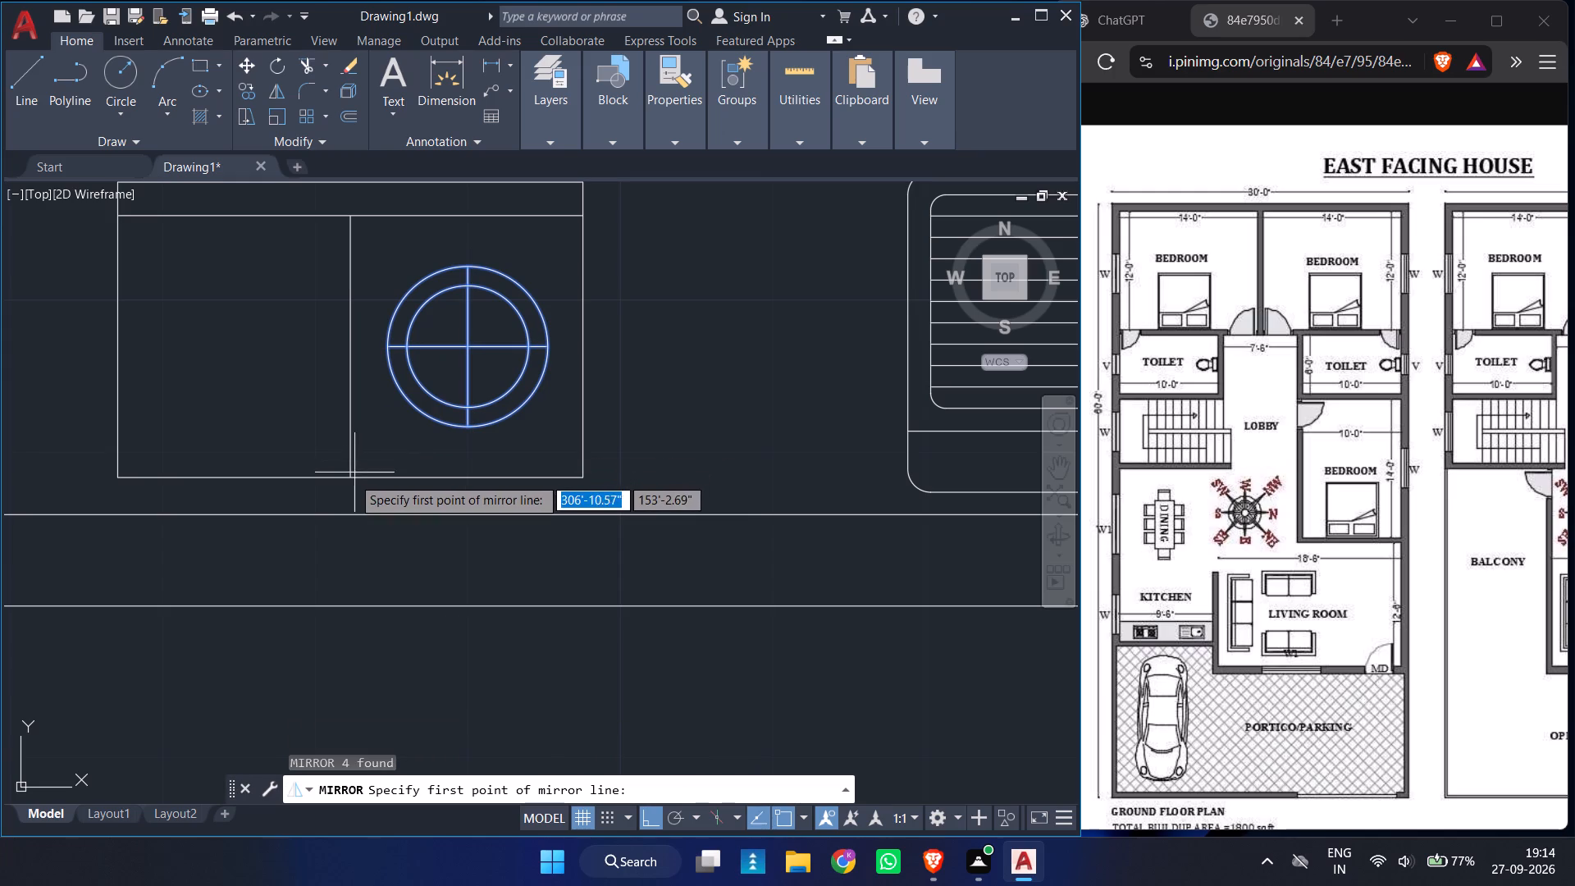
pyautogui.click(347, 477)
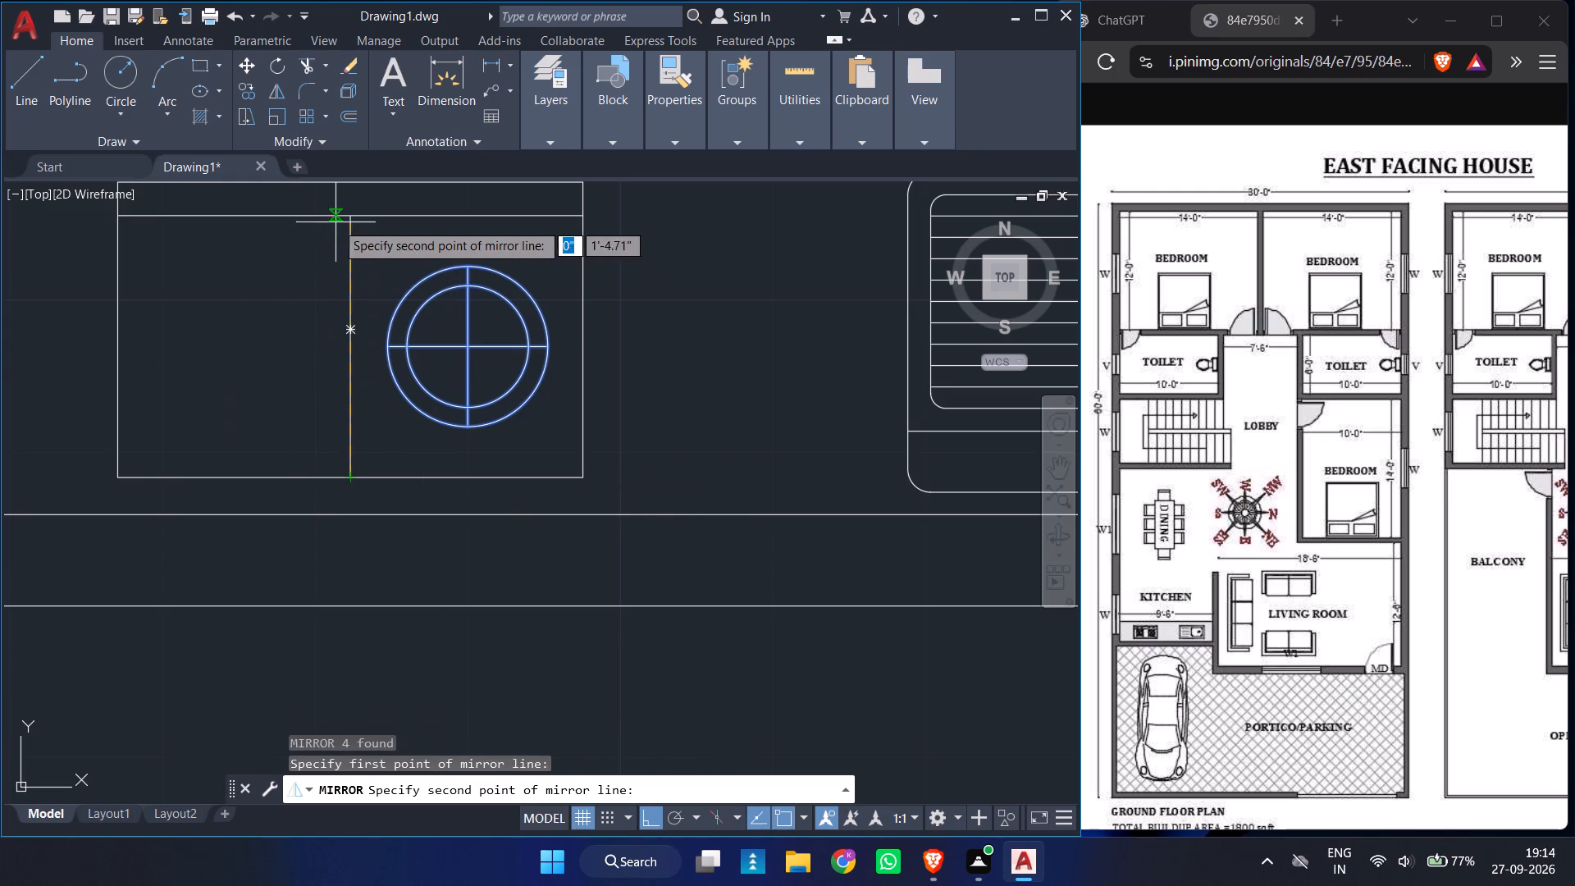
pyautogui.click(348, 211)
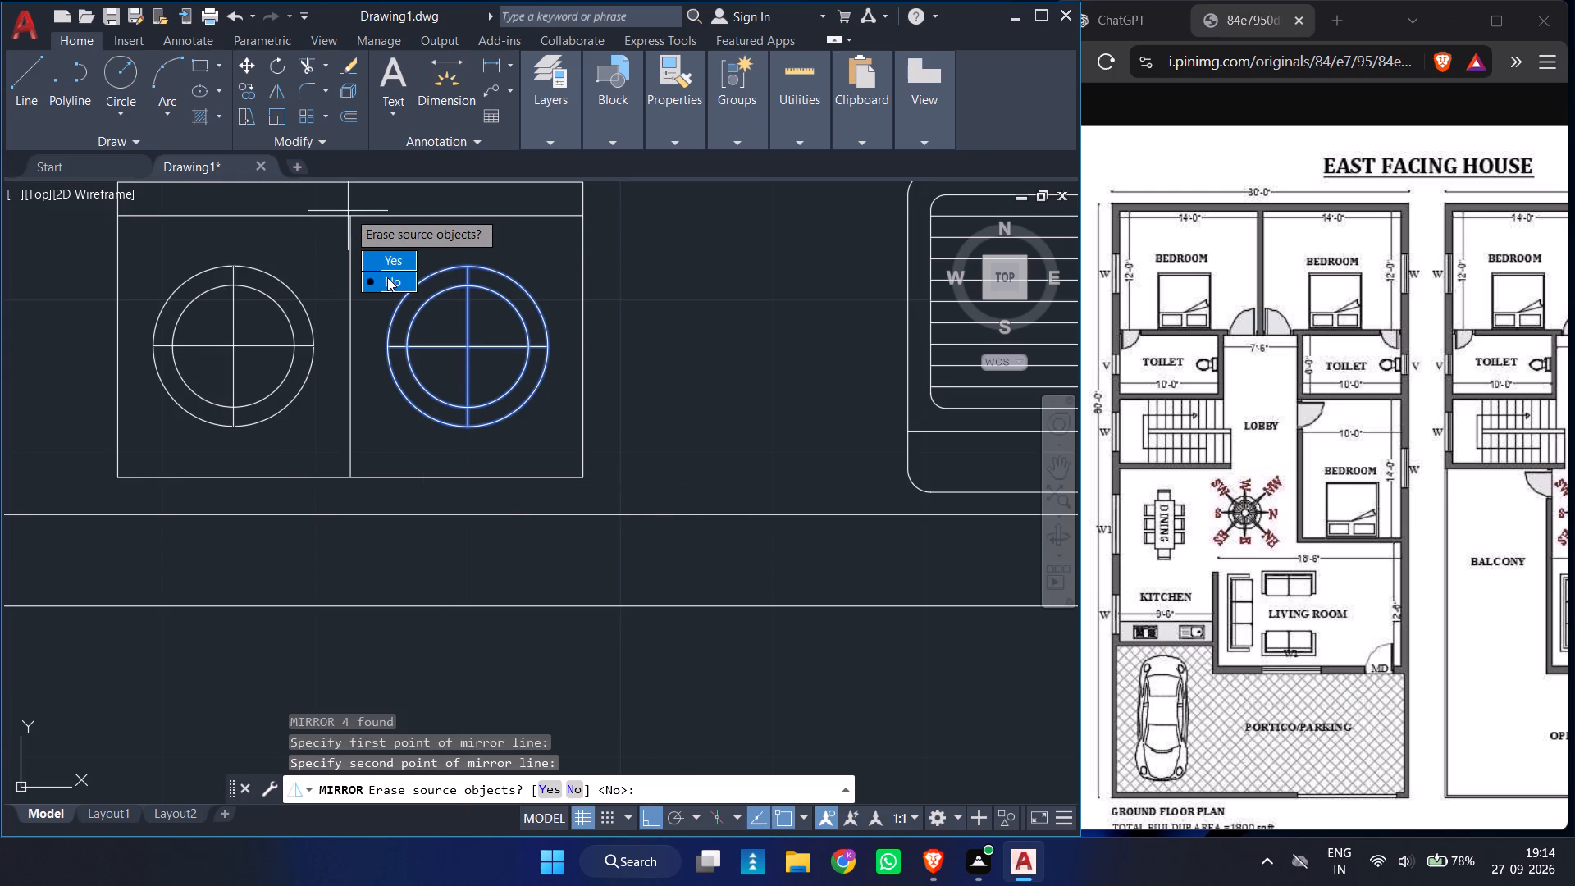
pyautogui.moveTo(400, 283); pyautogui.dragTo(348, 211)
# Draw two concentric knob circles of about 0.57" and 0.78" radius in the stove's upper strip, above the left burner.
pyautogui.keyDown('ctrl'); pyautogui.scroll(-3, 531, 317); pyautogui.keyUp('ctrl')
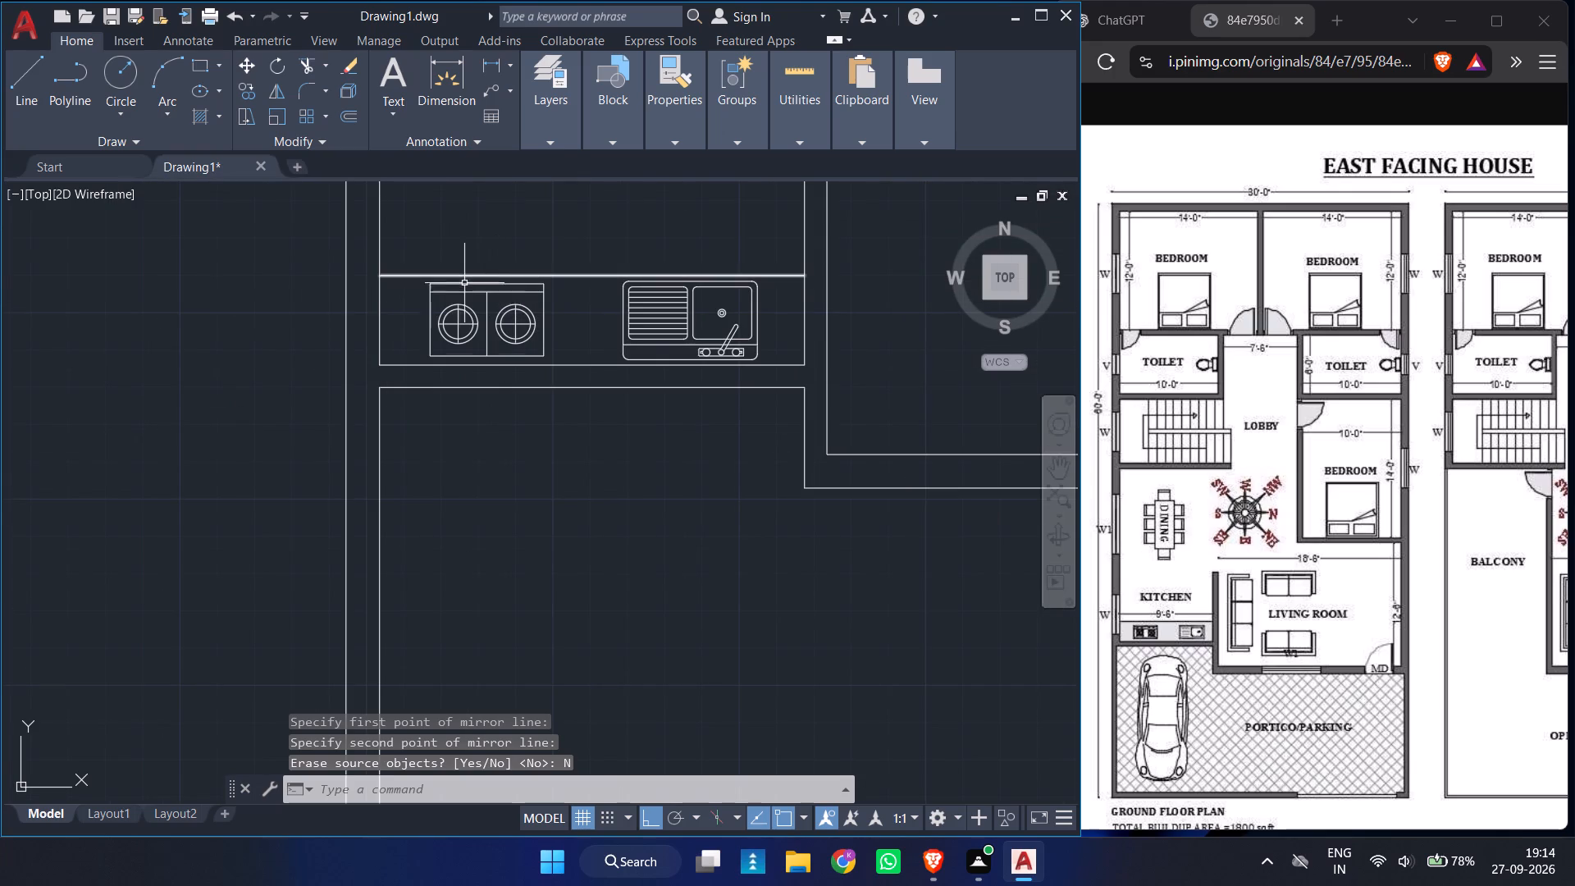
pyautogui.keyDown('ctrl'); pyautogui.scroll(3, 463, 283); pyautogui.keyUp('ctrl')
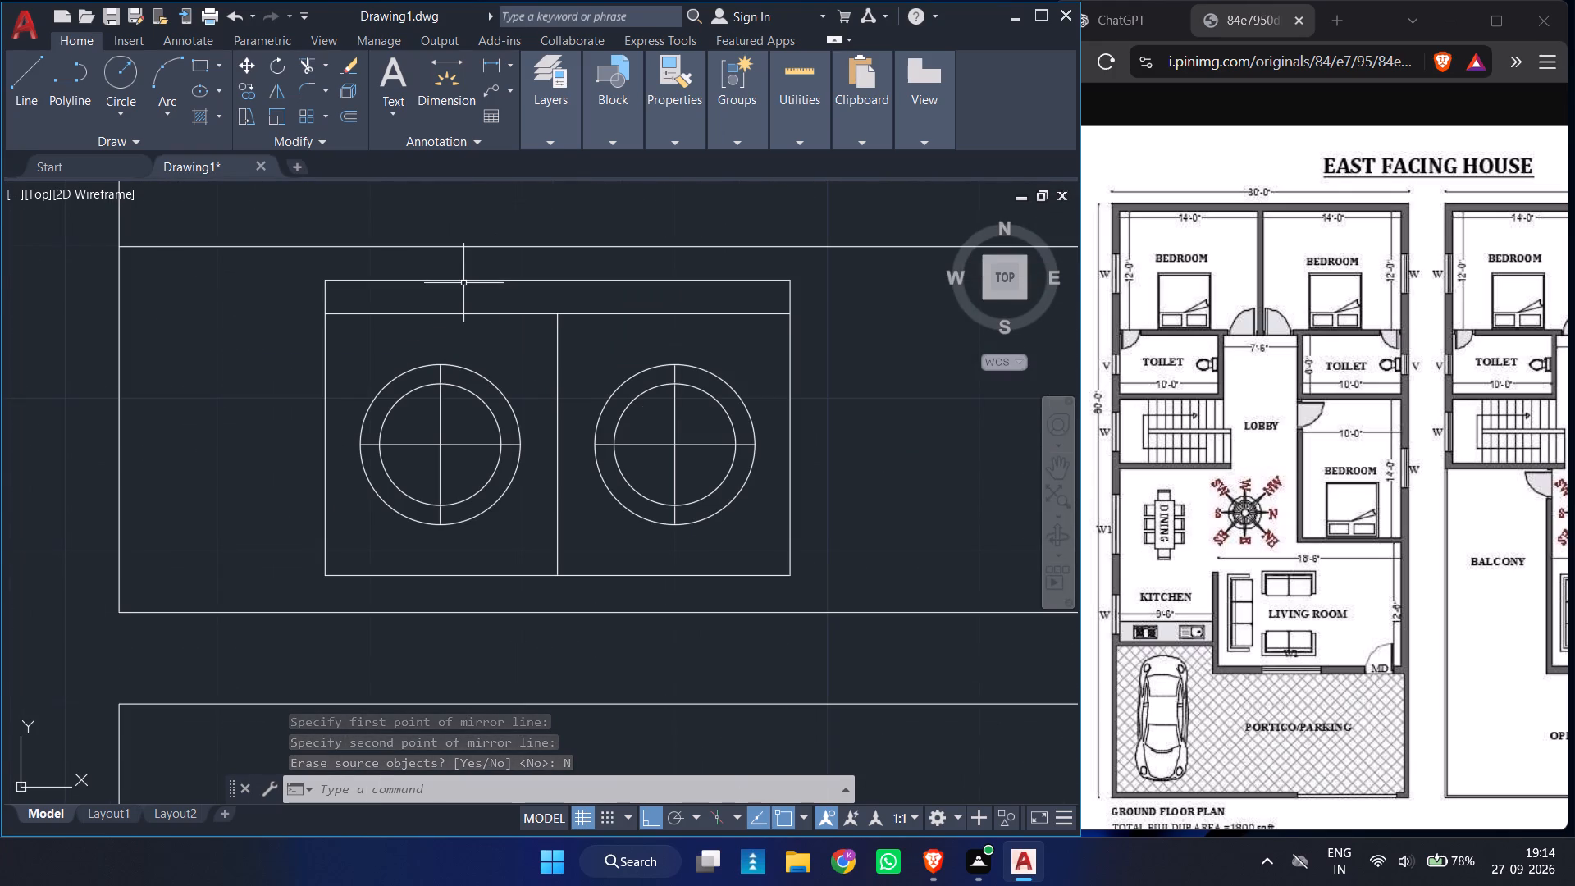
pyautogui.write('C')
pyautogui.press('space')
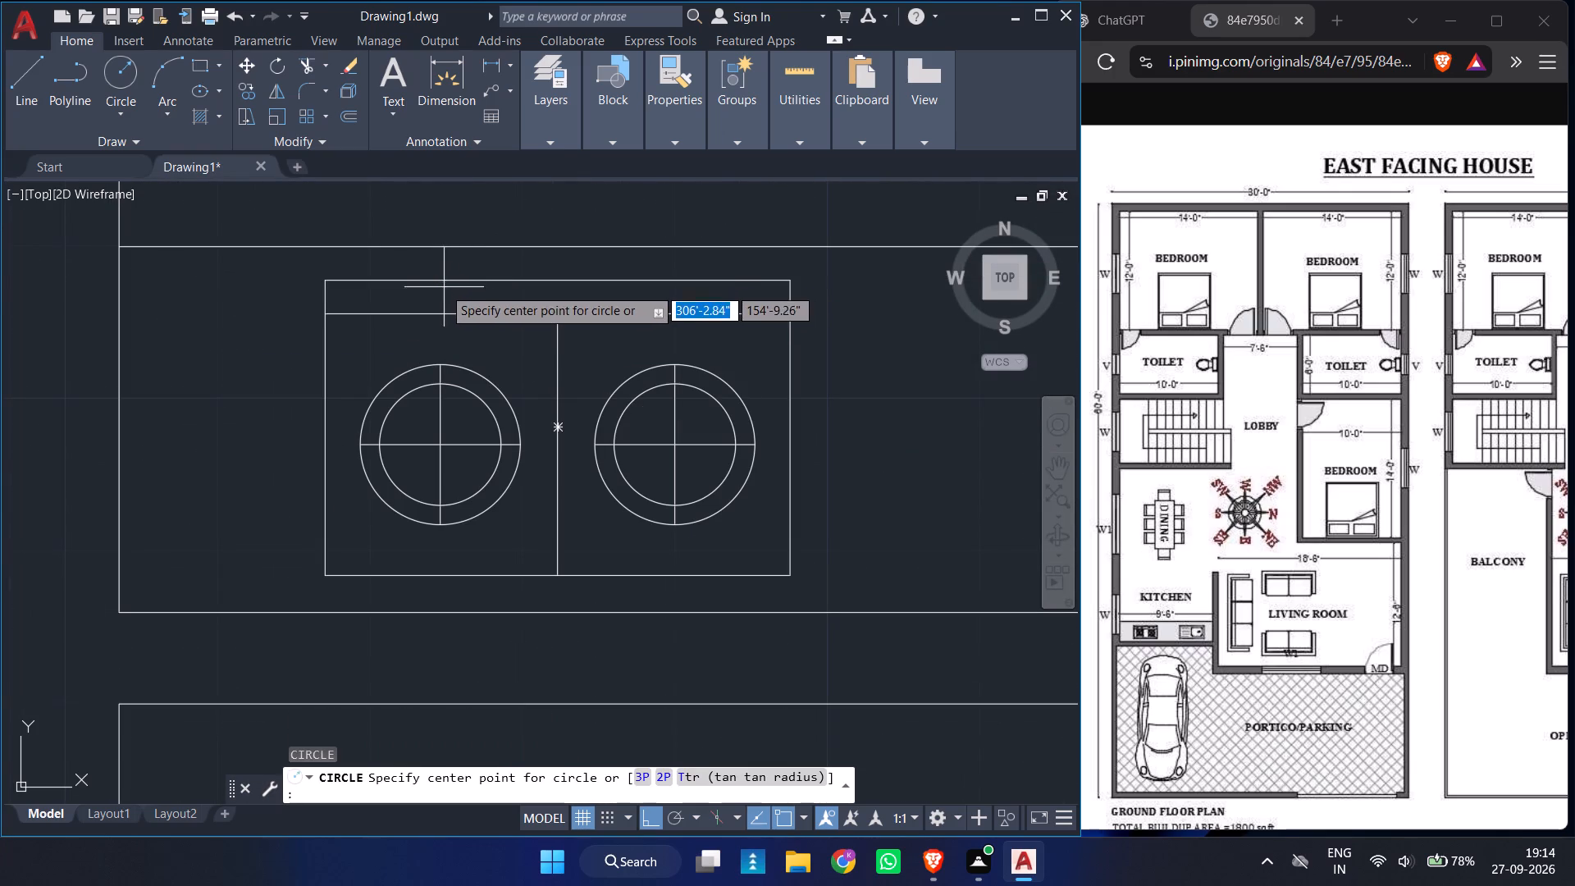
pyautogui.keyDown('ctrl'); pyautogui.scroll(1, 446, 294); pyautogui.keyUp('ctrl')
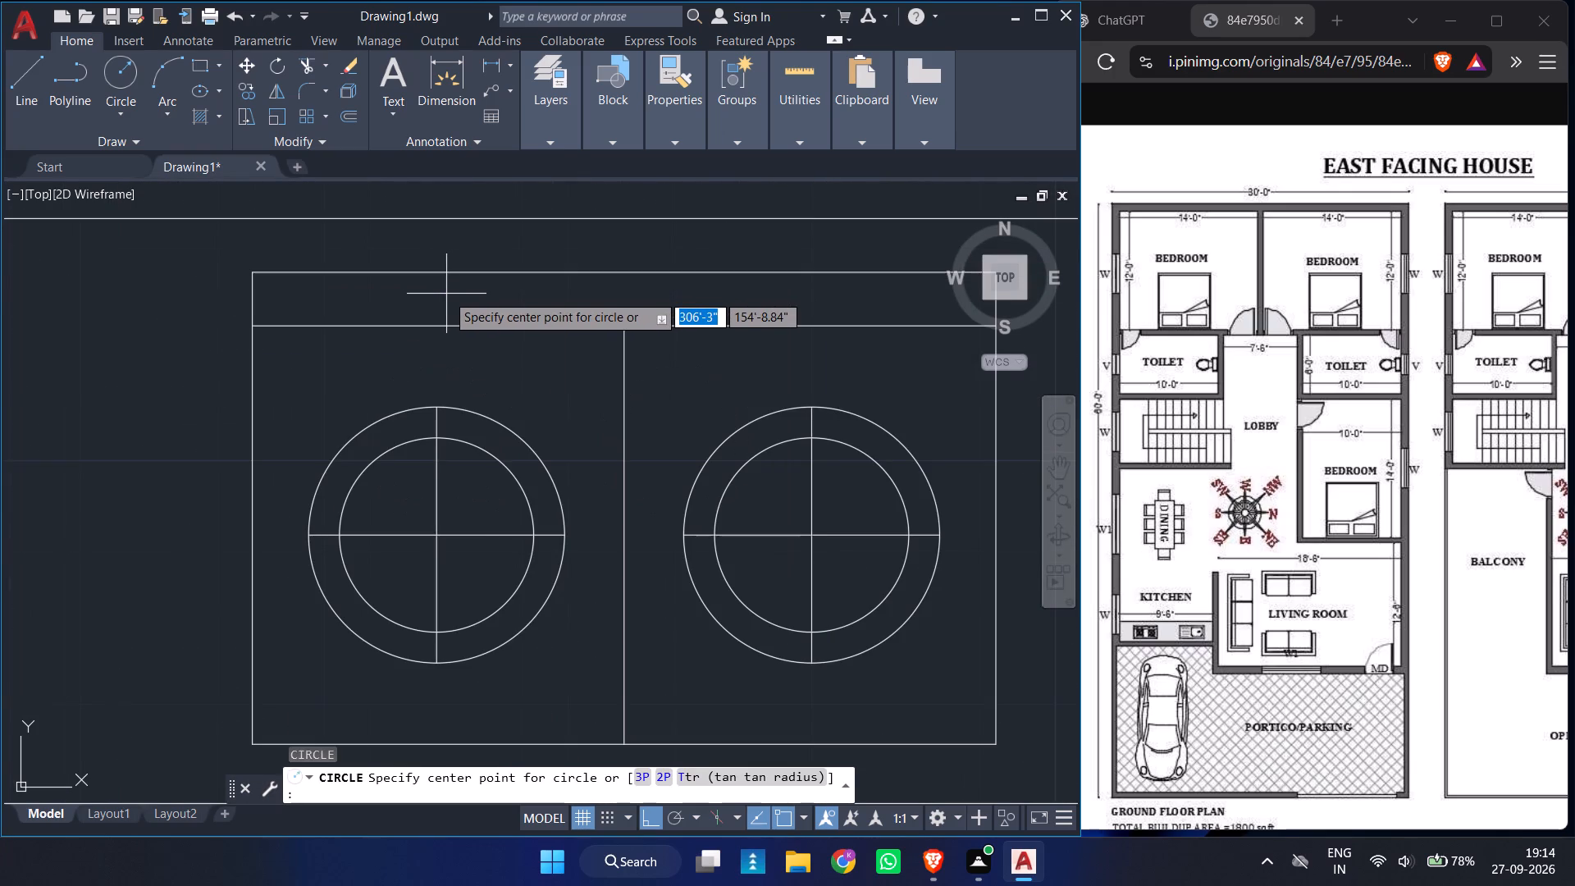
pyautogui.click(446, 294)
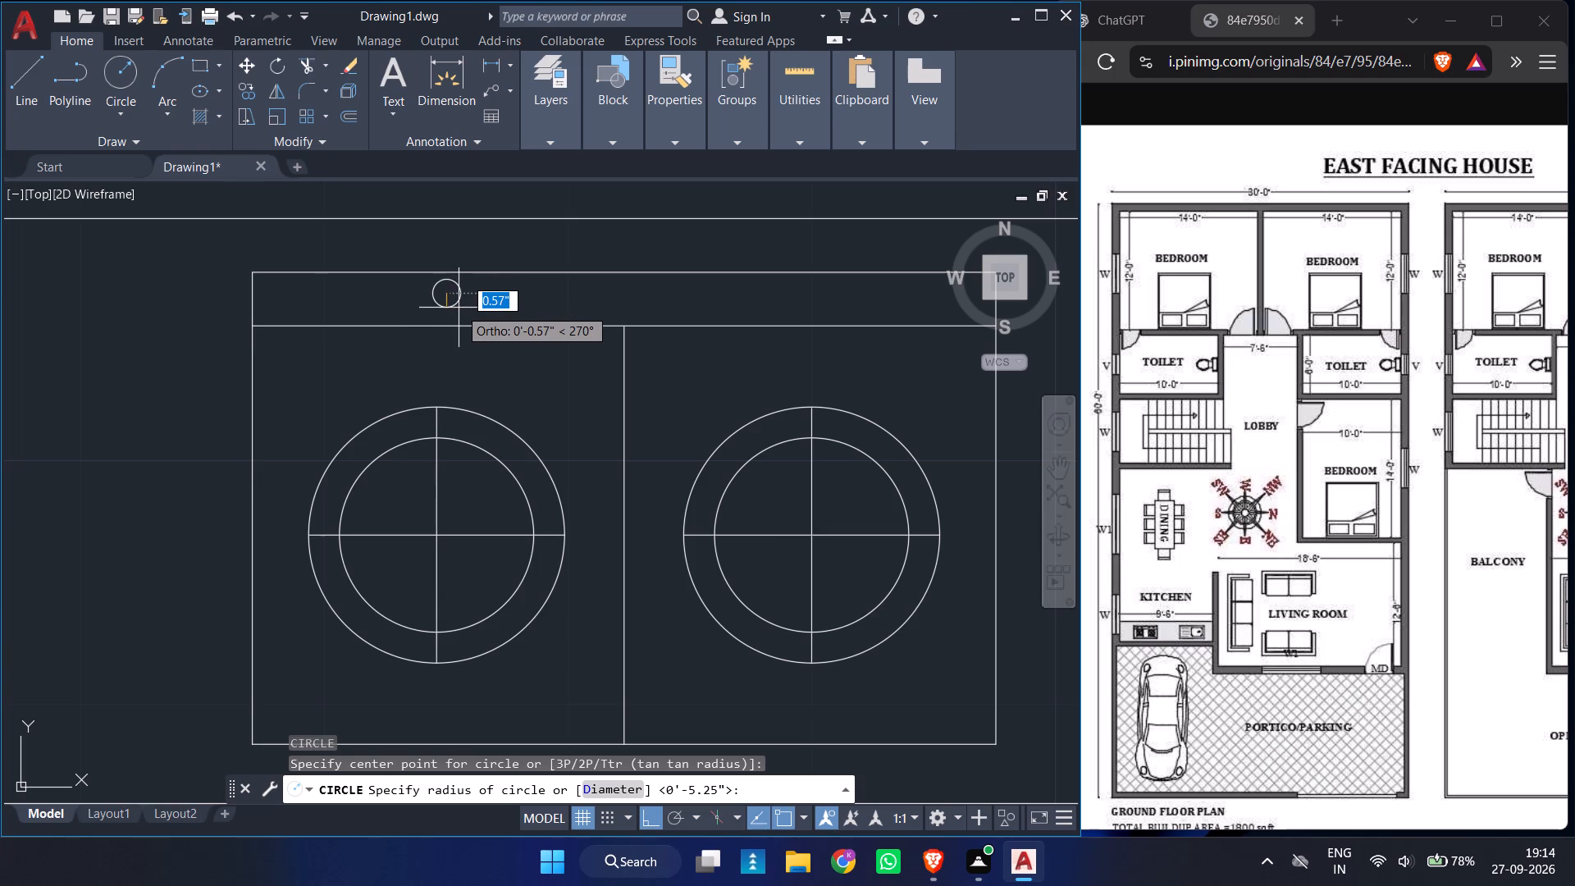
pyautogui.click(459, 308)
pyautogui.press('space')
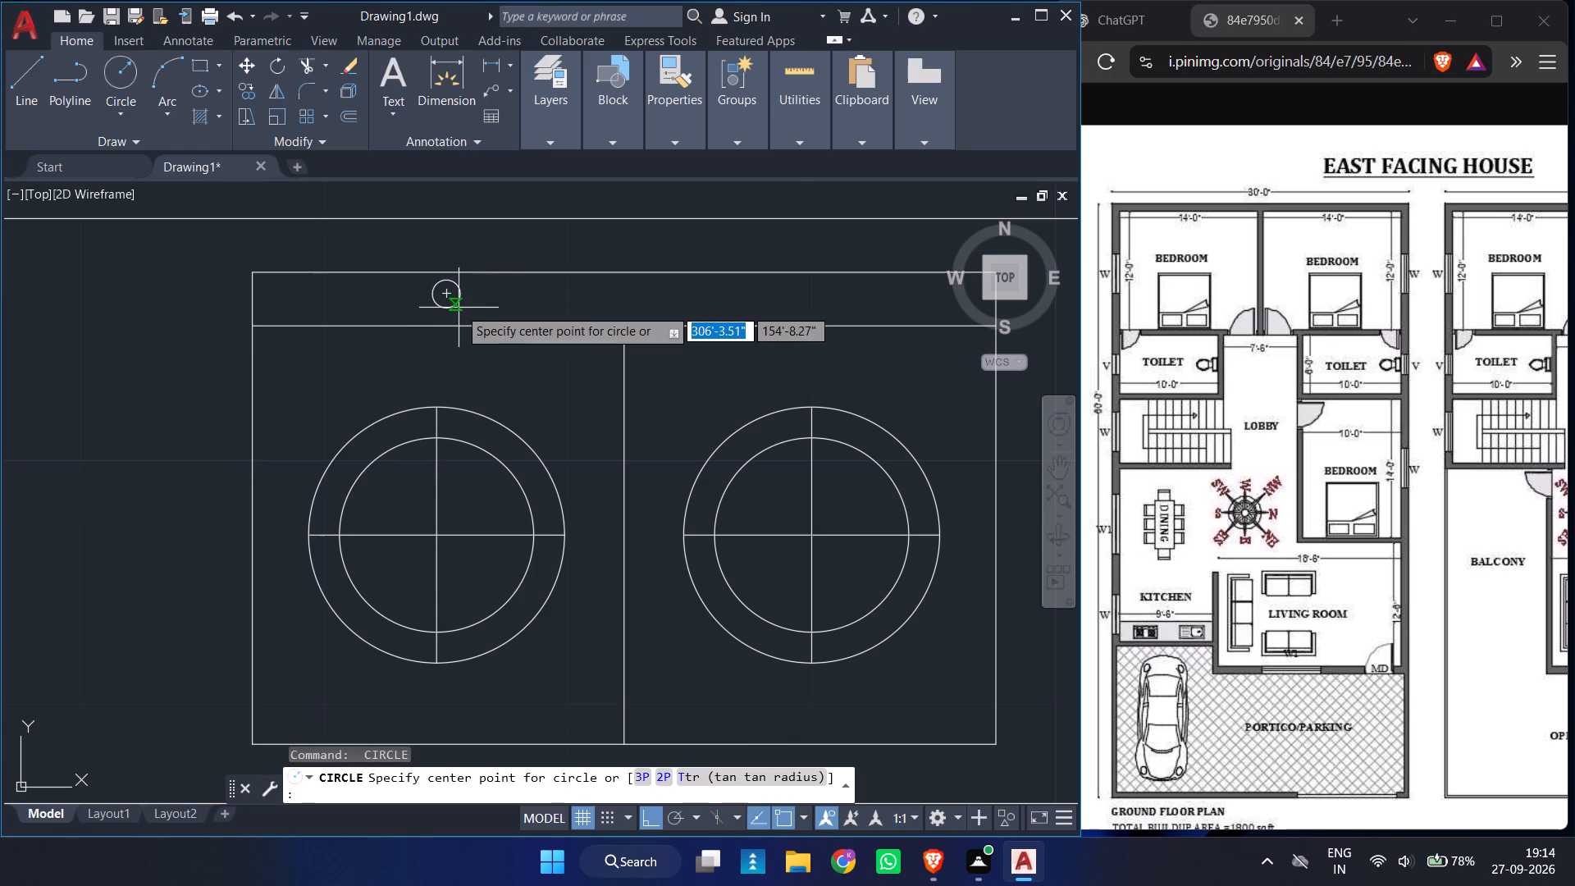
pyautogui.click(450, 294)
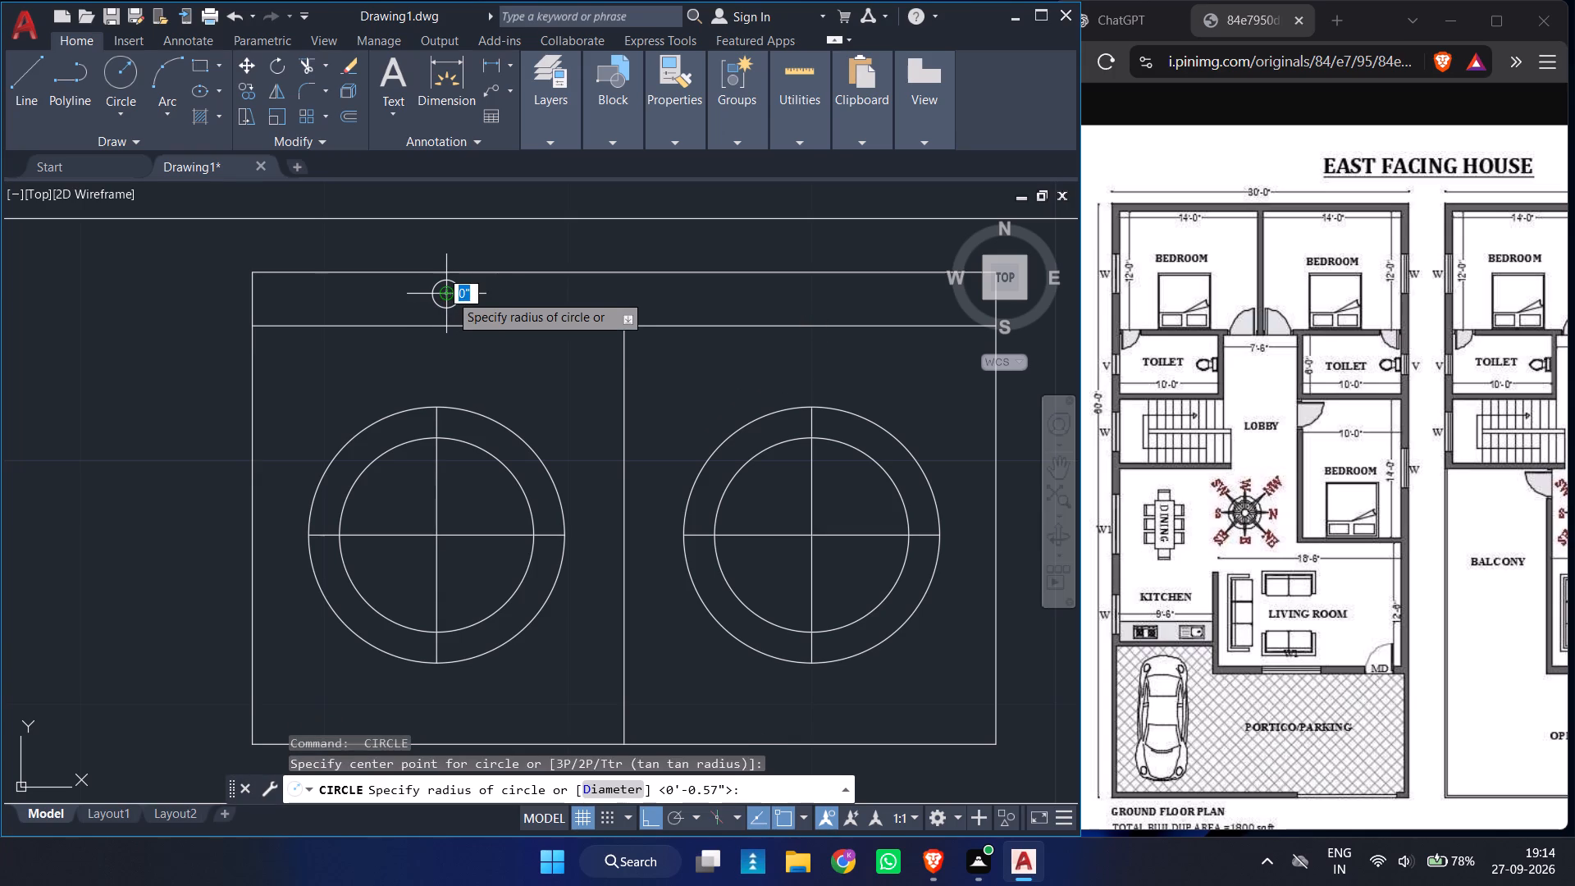
pyautogui.keyDown('ctrl'); pyautogui.scroll(2, 457, 312); pyautogui.keyUp('ctrl')
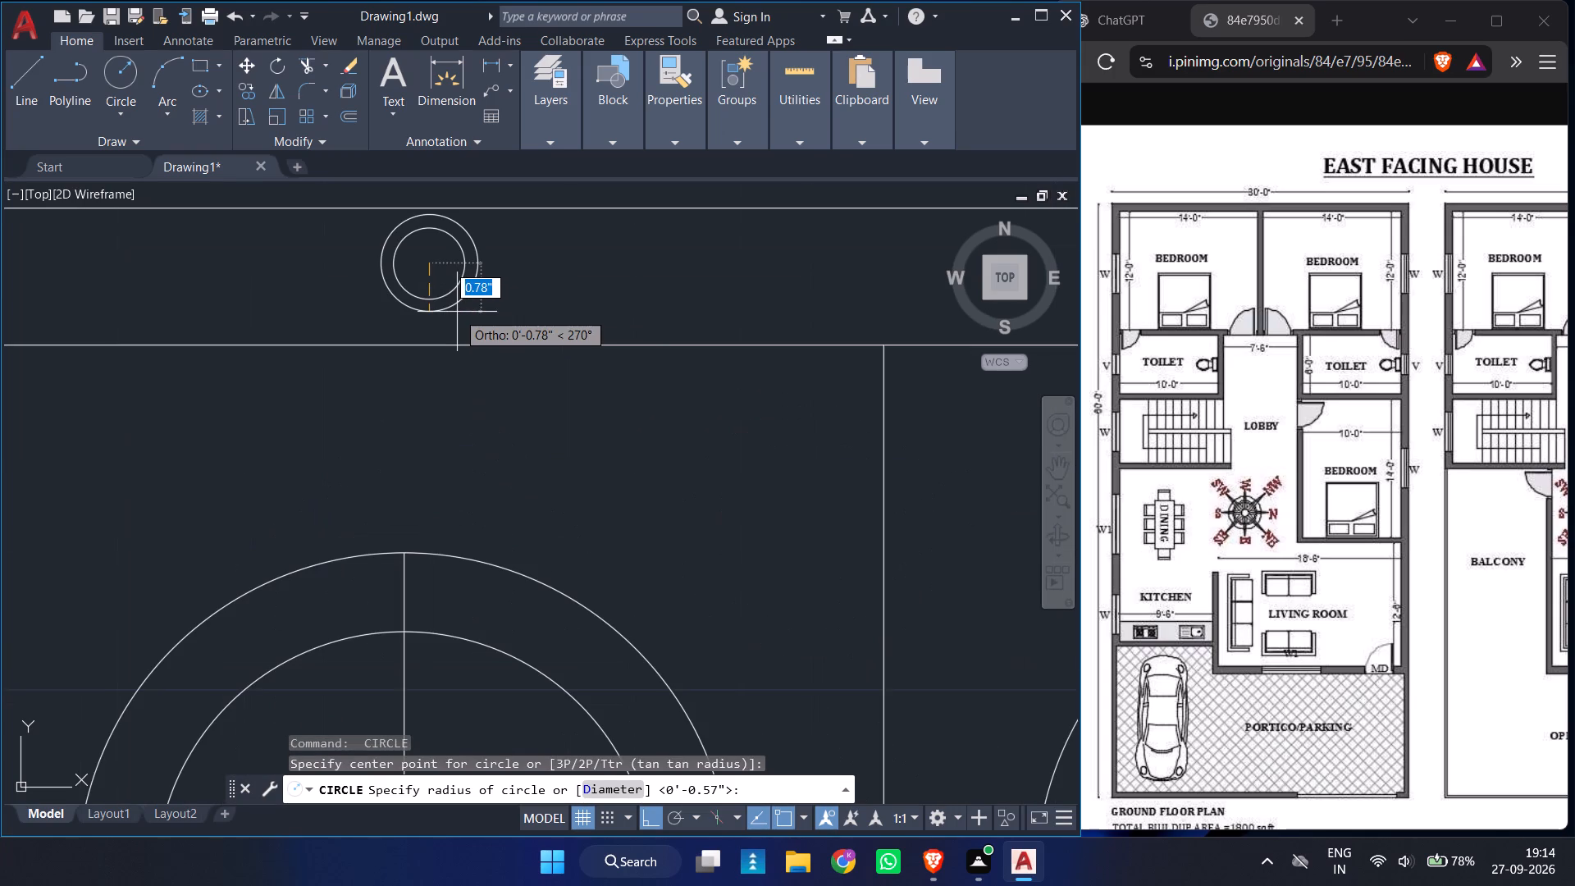
pyautogui.click(457, 312)
# Move both knob circles by their centre onto the top quadrant of the left burner's outer circle.
pyautogui.click(518, 240)
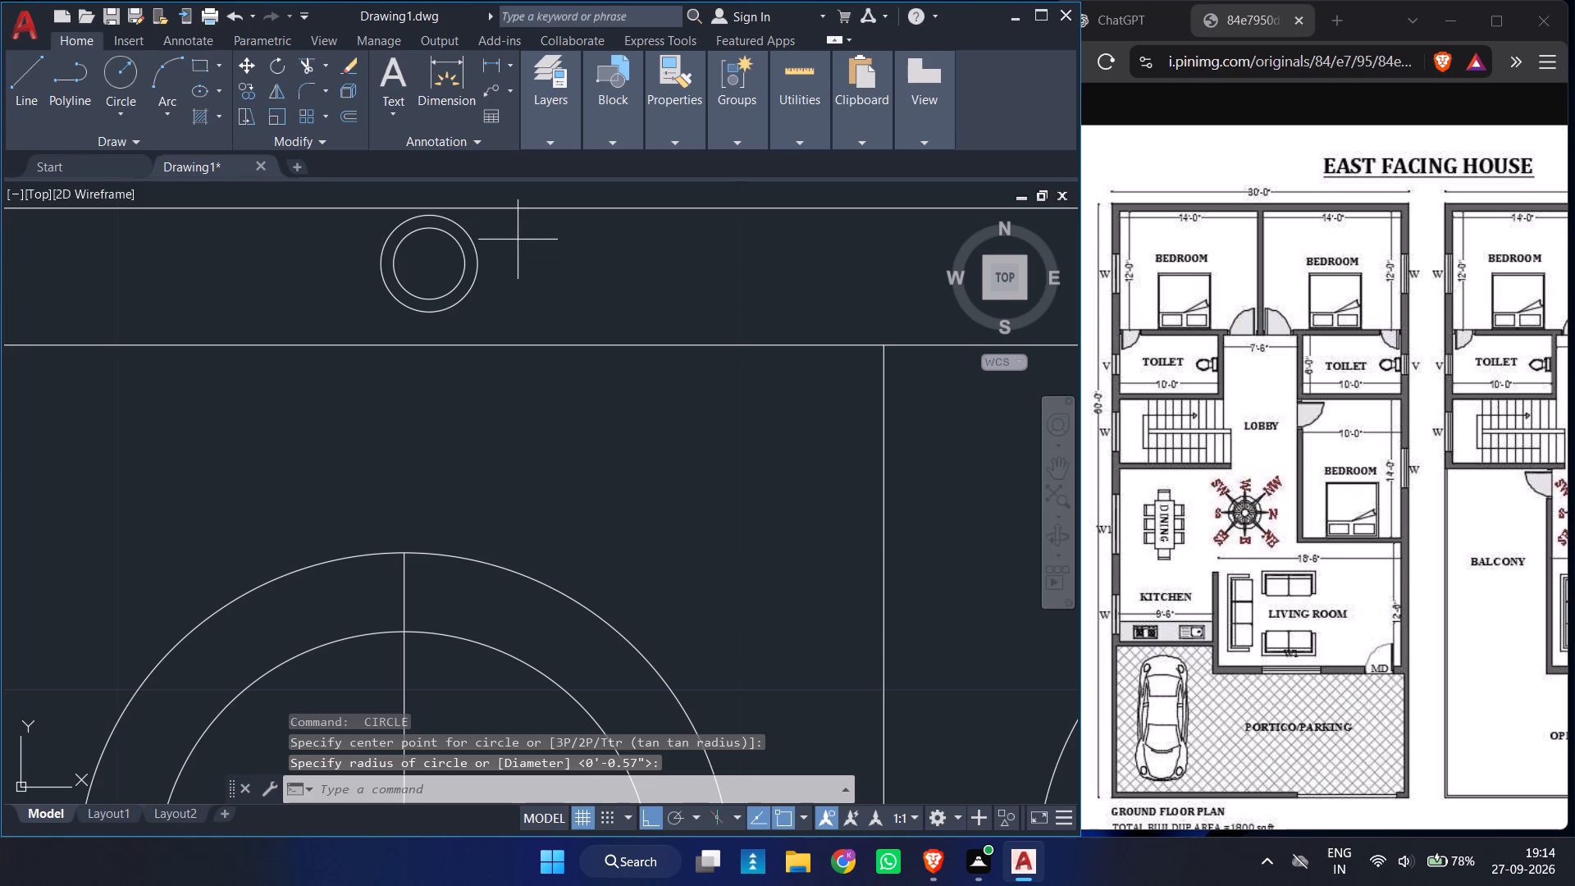
pyautogui.click(415, 304)
pyautogui.write('M')
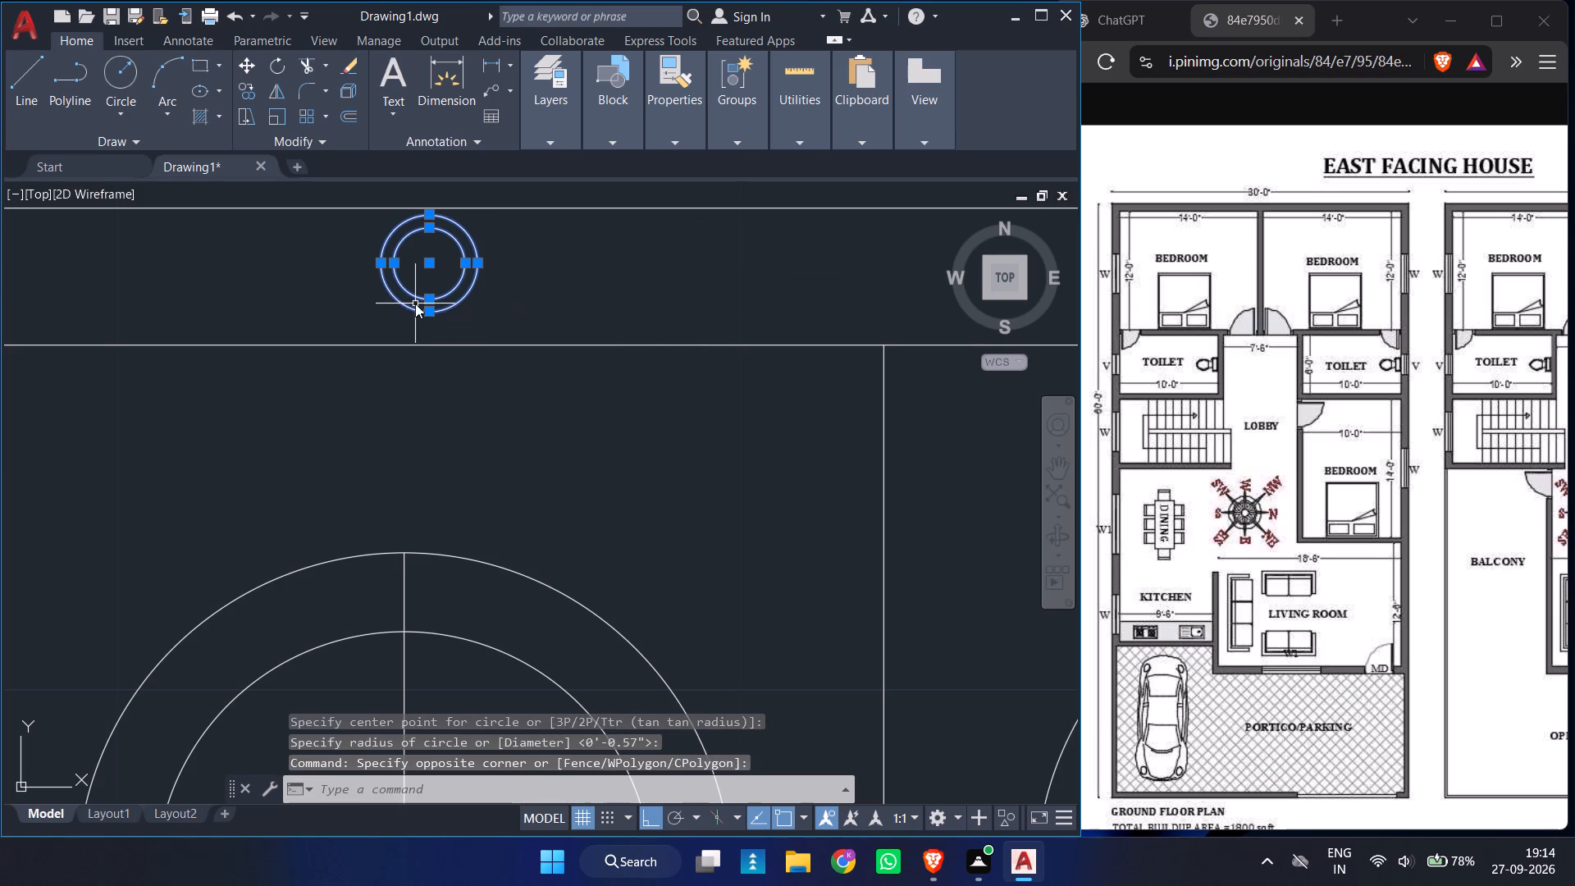
pyautogui.press('space')
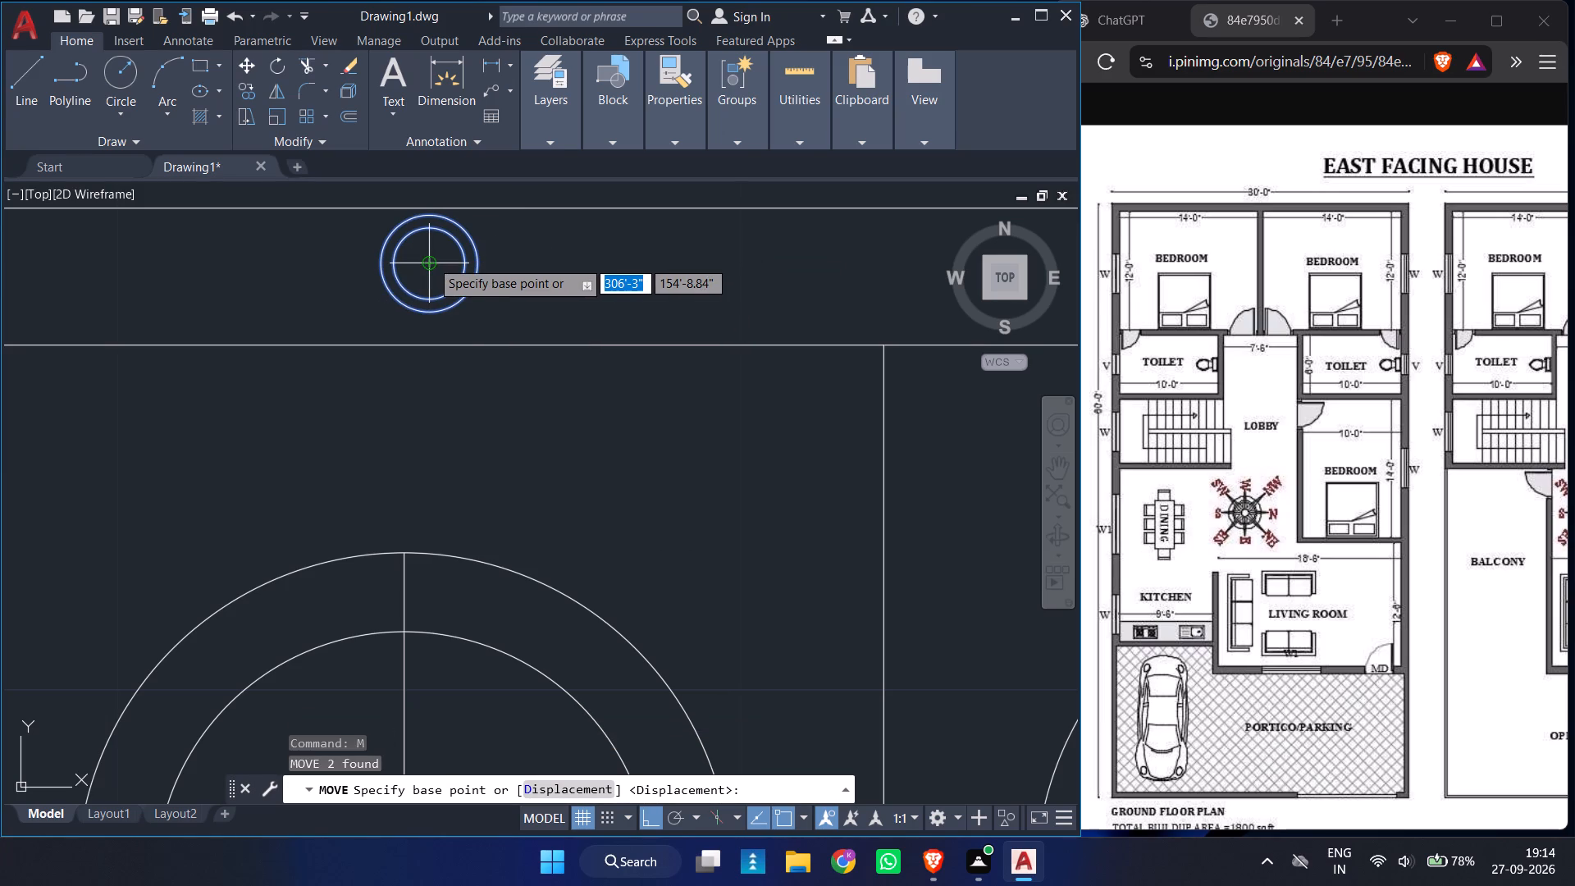
pyautogui.click(431, 260)
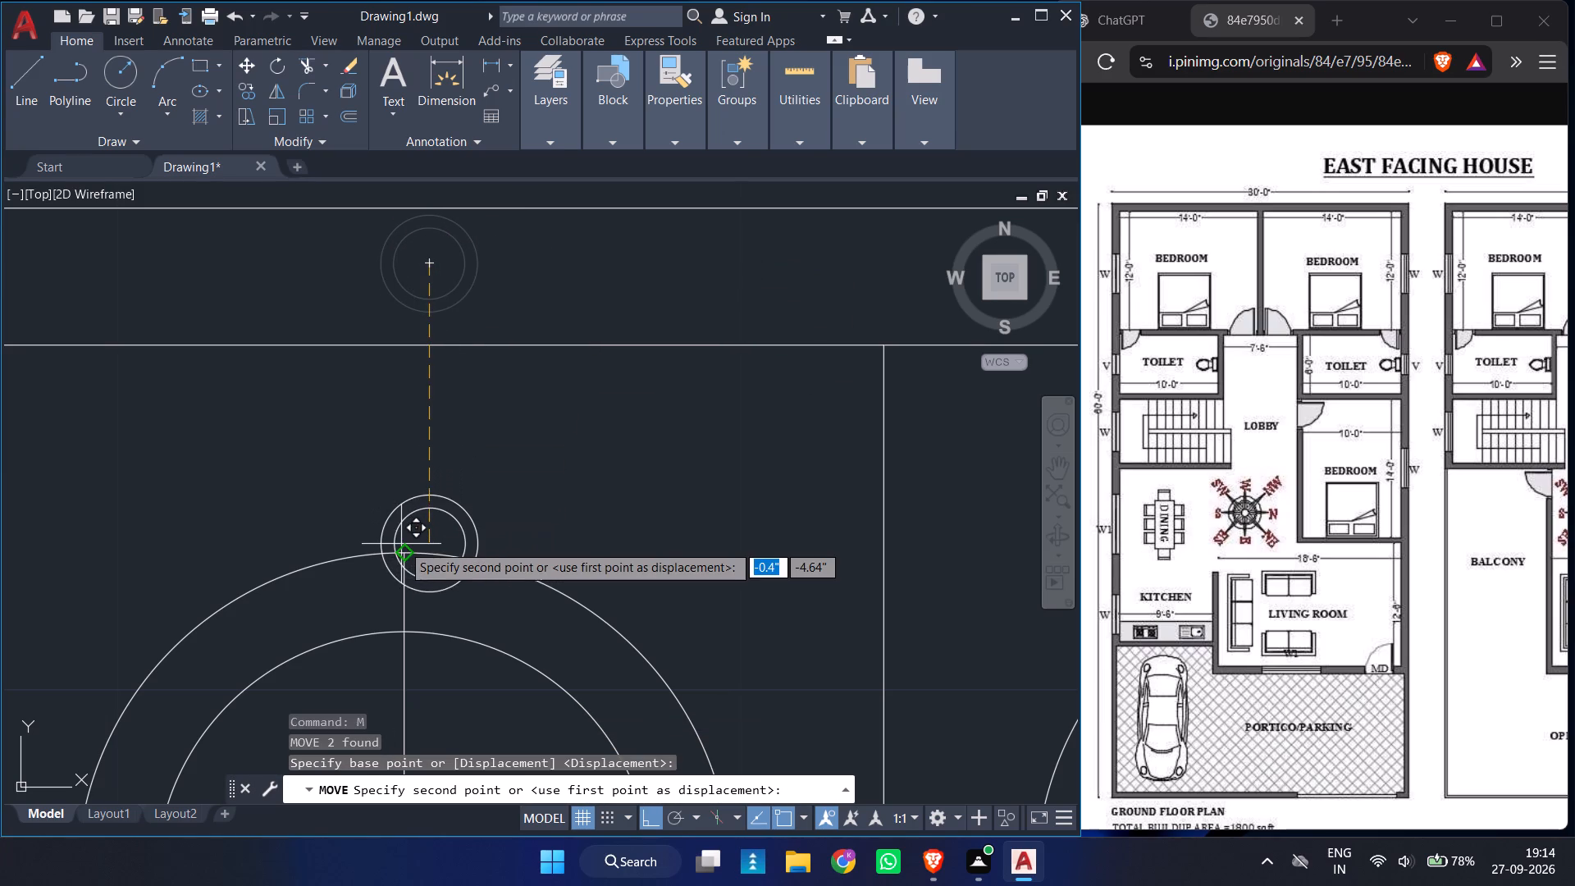
pyautogui.click(403, 549)
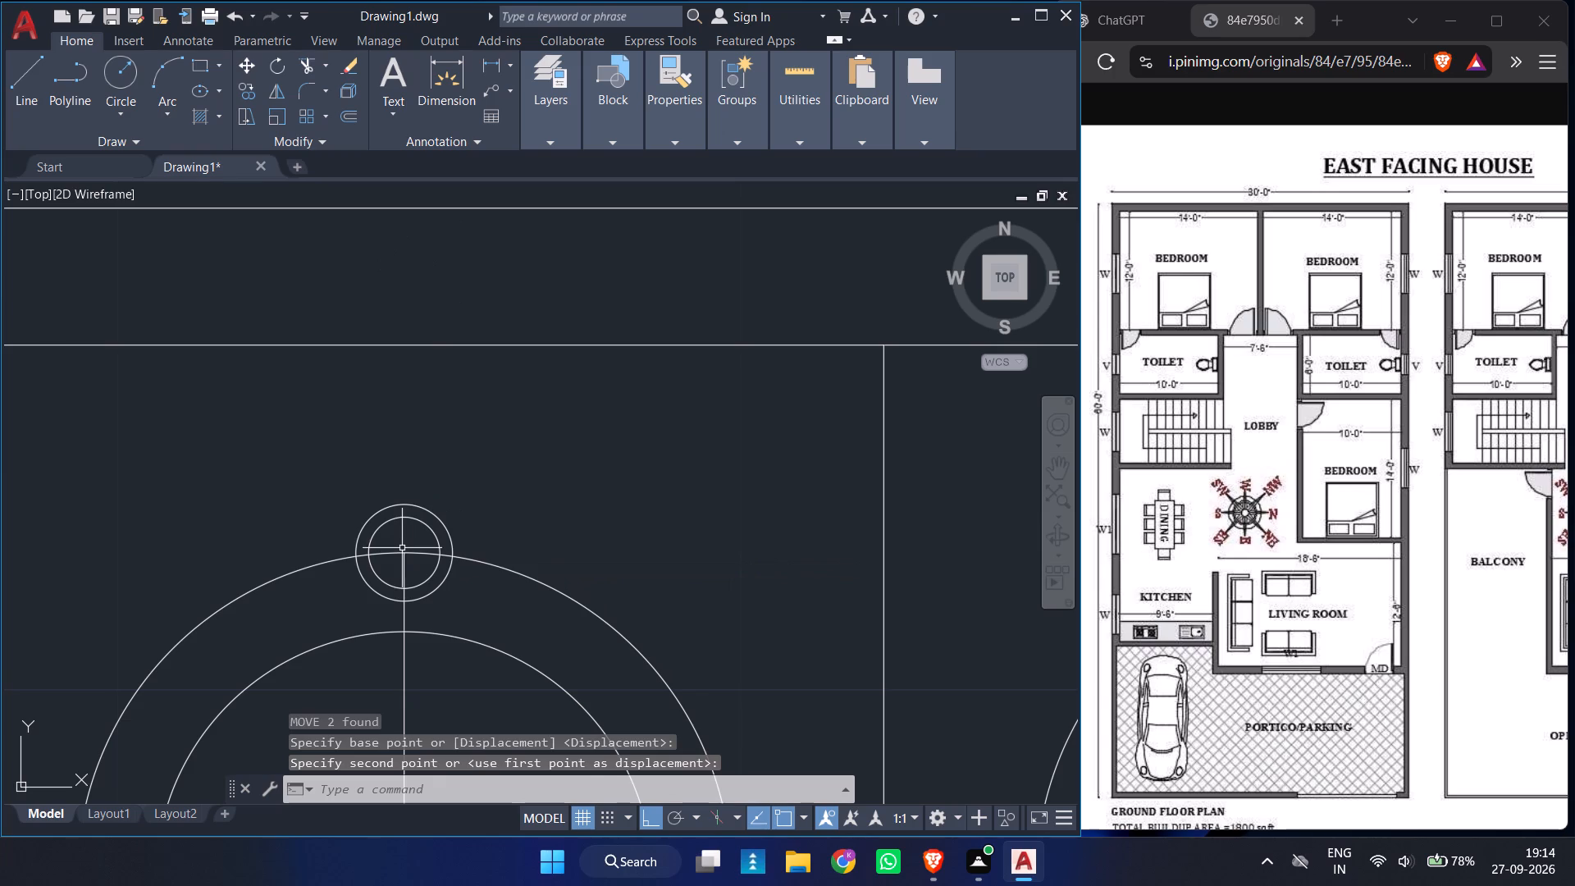
# Move both knob circles straight up from the burner's top quadrant into the middle of the stove's upper strip.
pyautogui.click(395, 537)
pyautogui.click(294, 509)
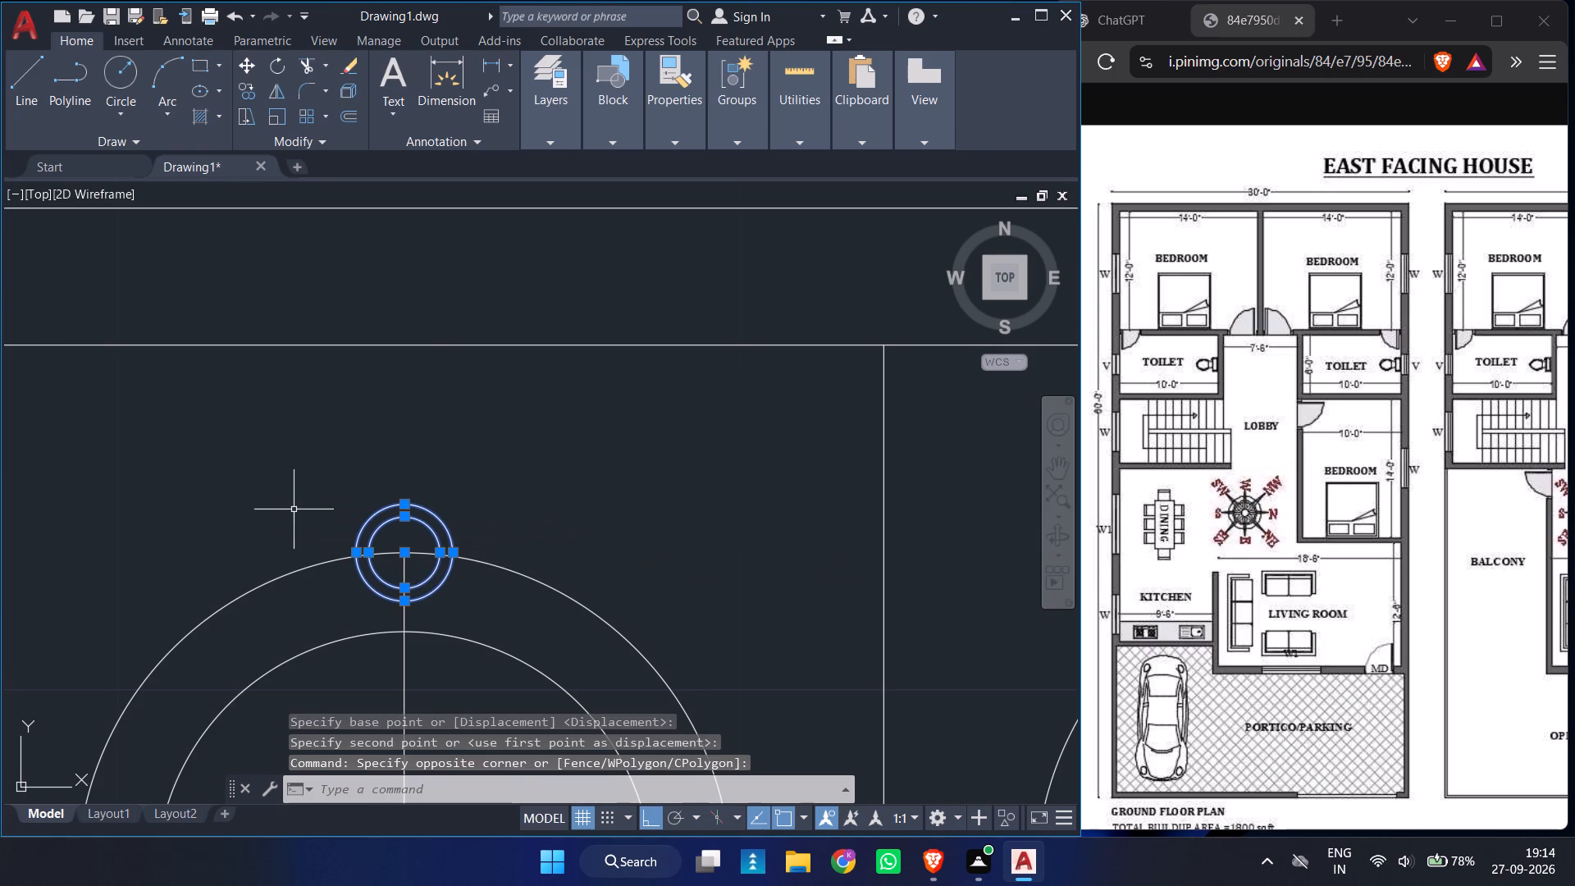
pyautogui.write('M')
pyautogui.press('space')
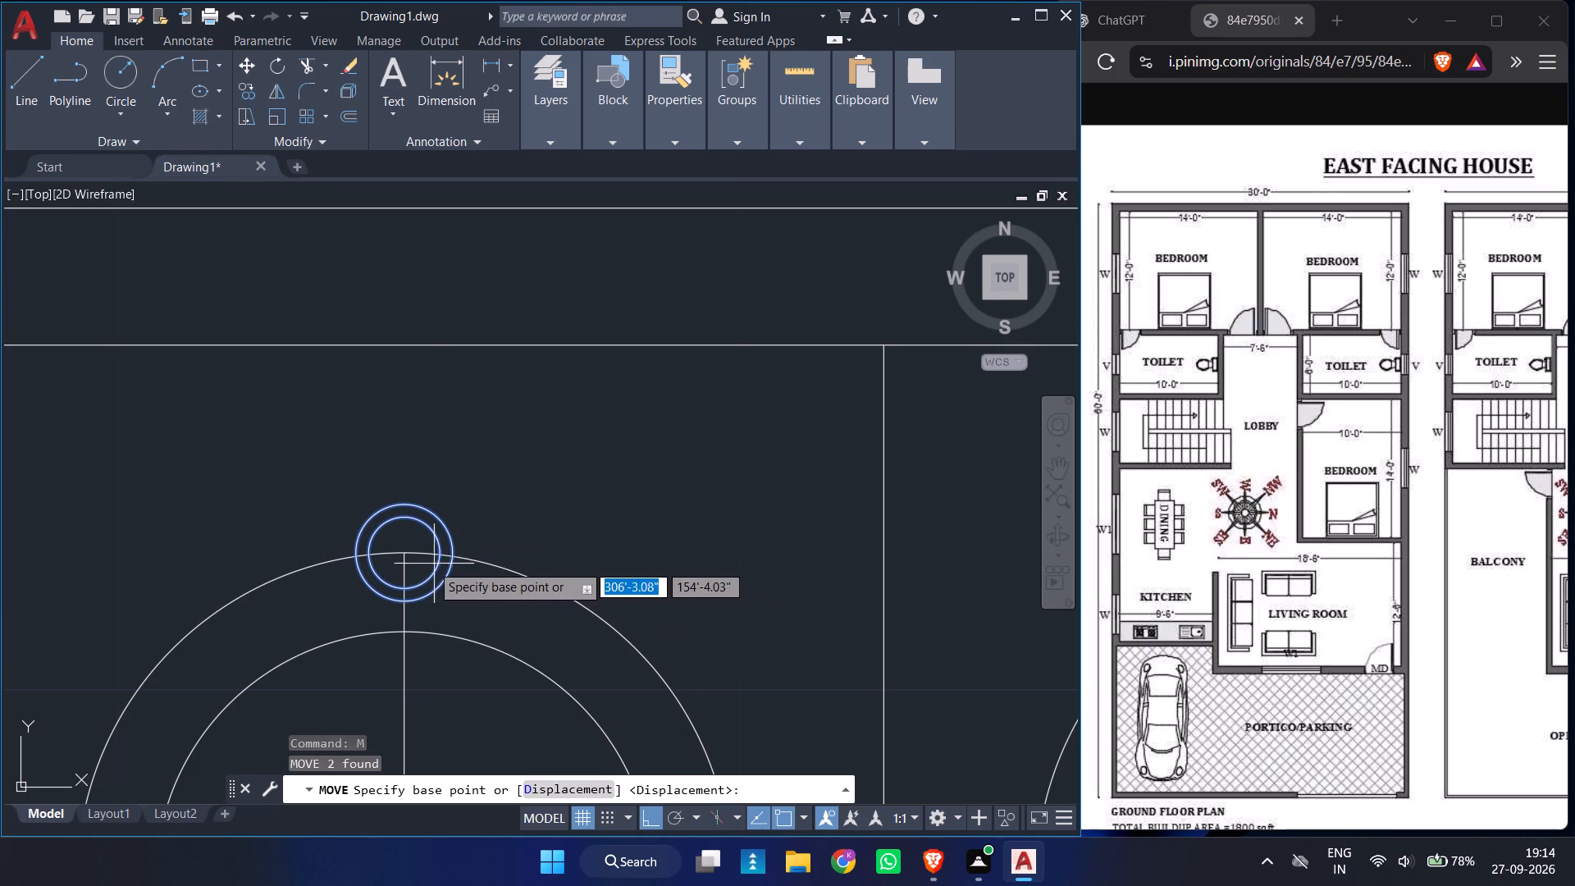
pyautogui.click(405, 554)
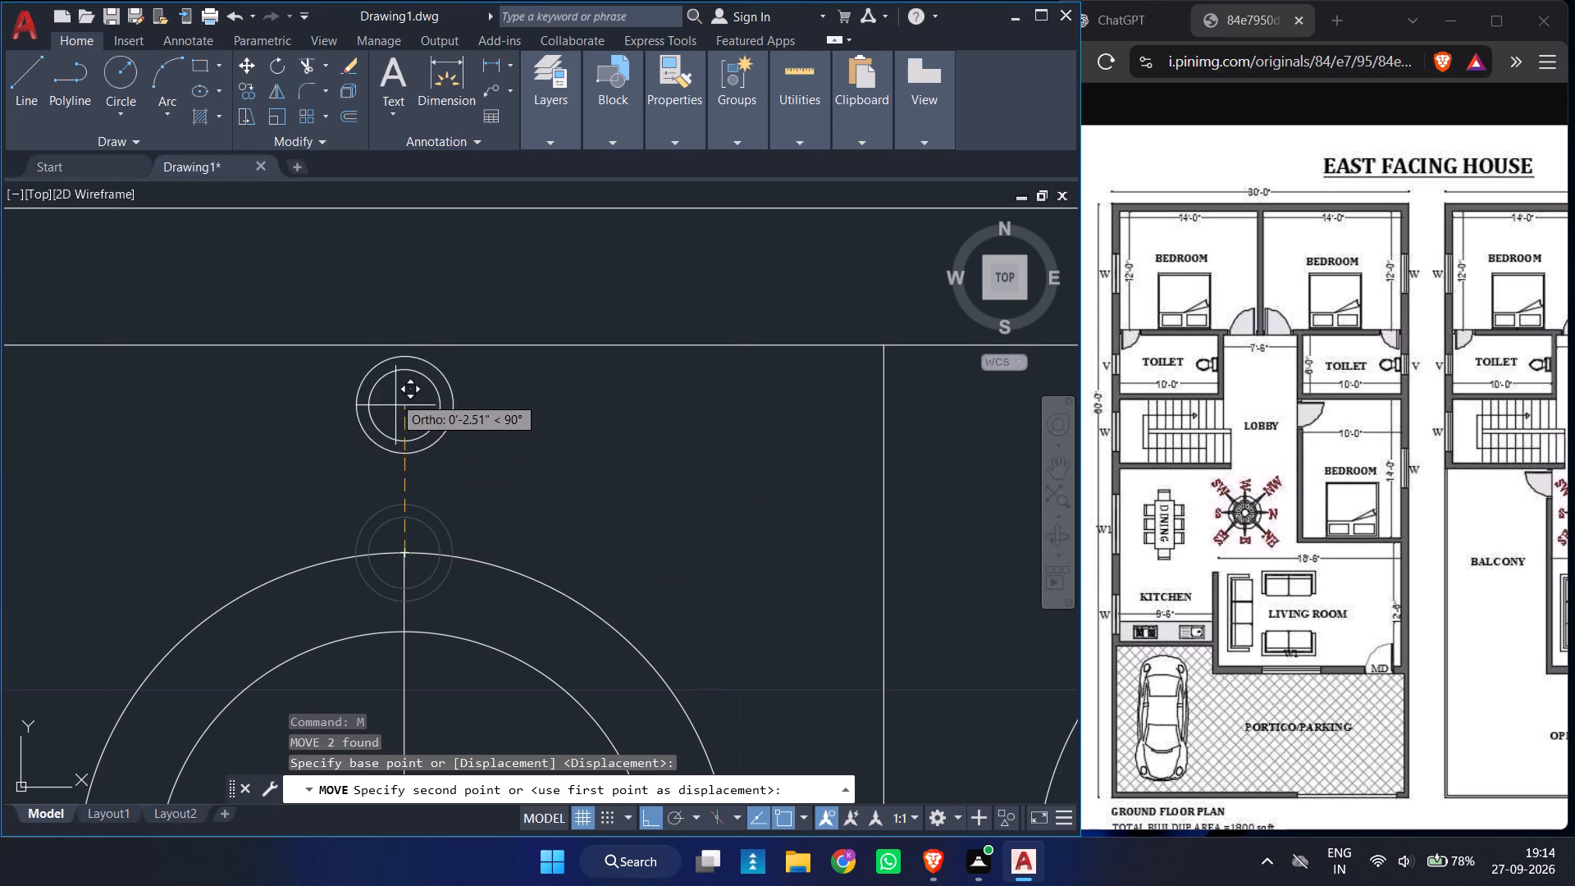
pyautogui.click(381, 273)
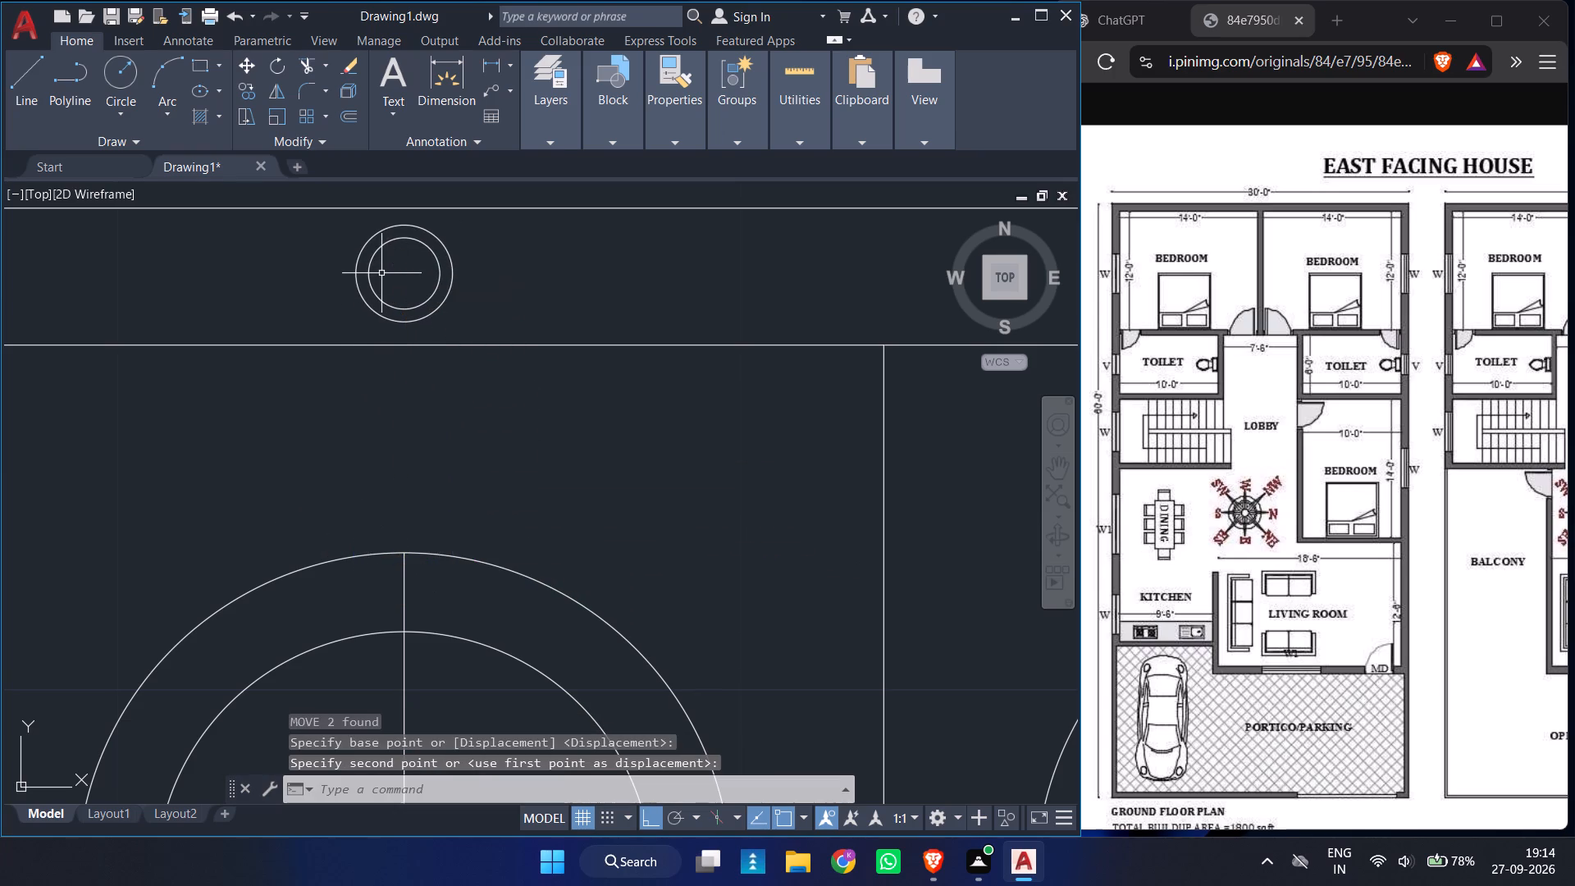
# Mirror both knob circles across the stove's vertical dividing line to sit above the right burner, keeping the originals.
pyautogui.keyDown('ctrl'); pyautogui.scroll(-4, 546, 441); pyautogui.keyUp('ctrl')
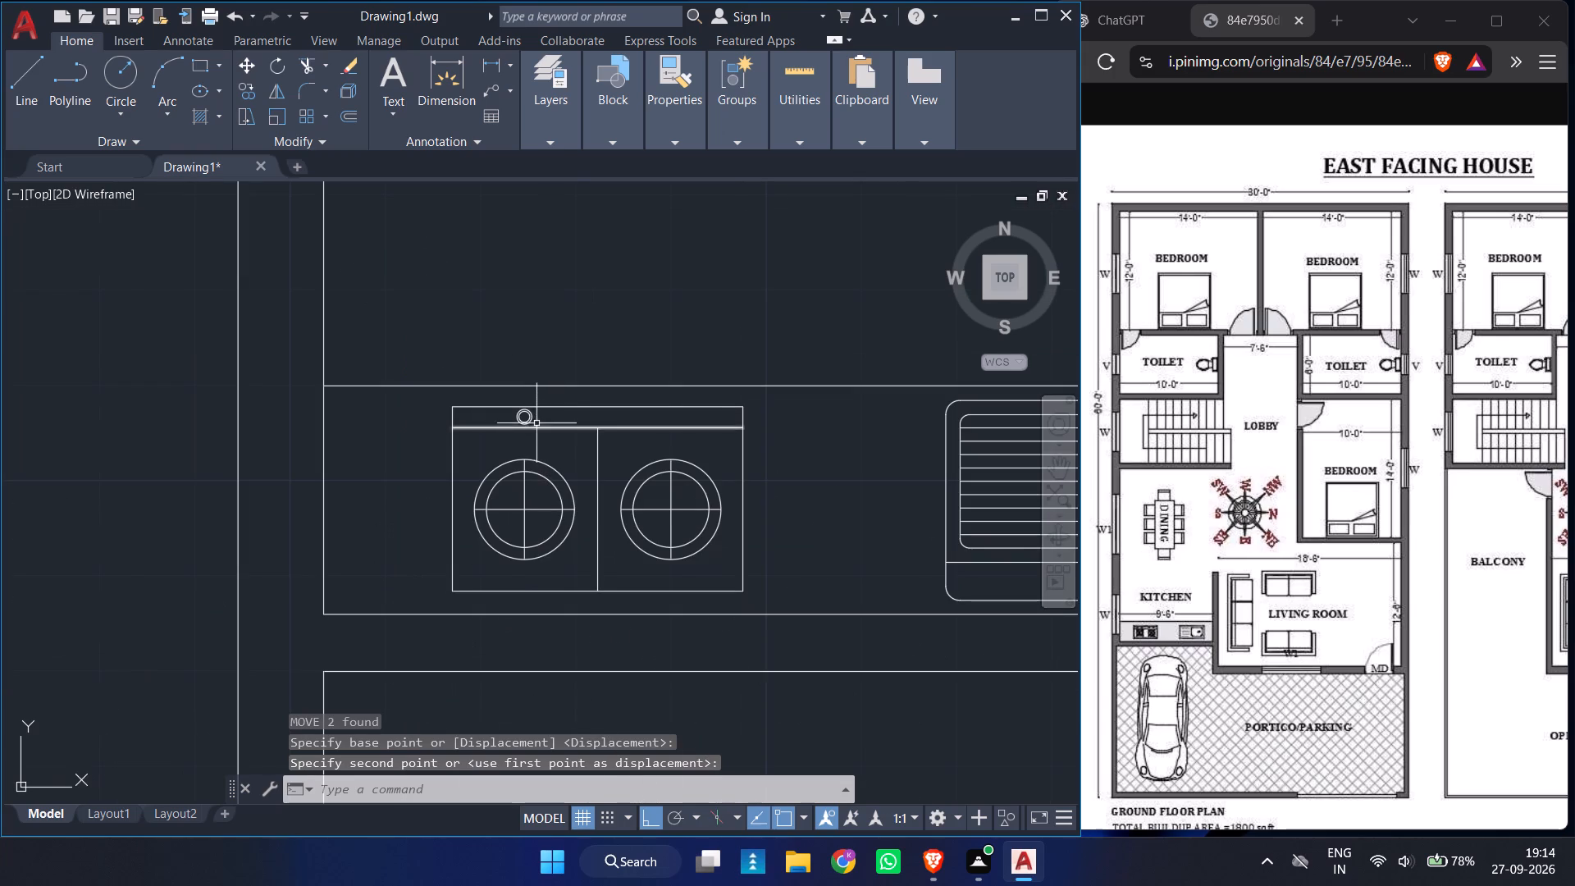
pyautogui.keyDown('ctrl'); pyautogui.scroll(1, 532, 419); pyautogui.keyUp('ctrl')
pyautogui.click(532, 419)
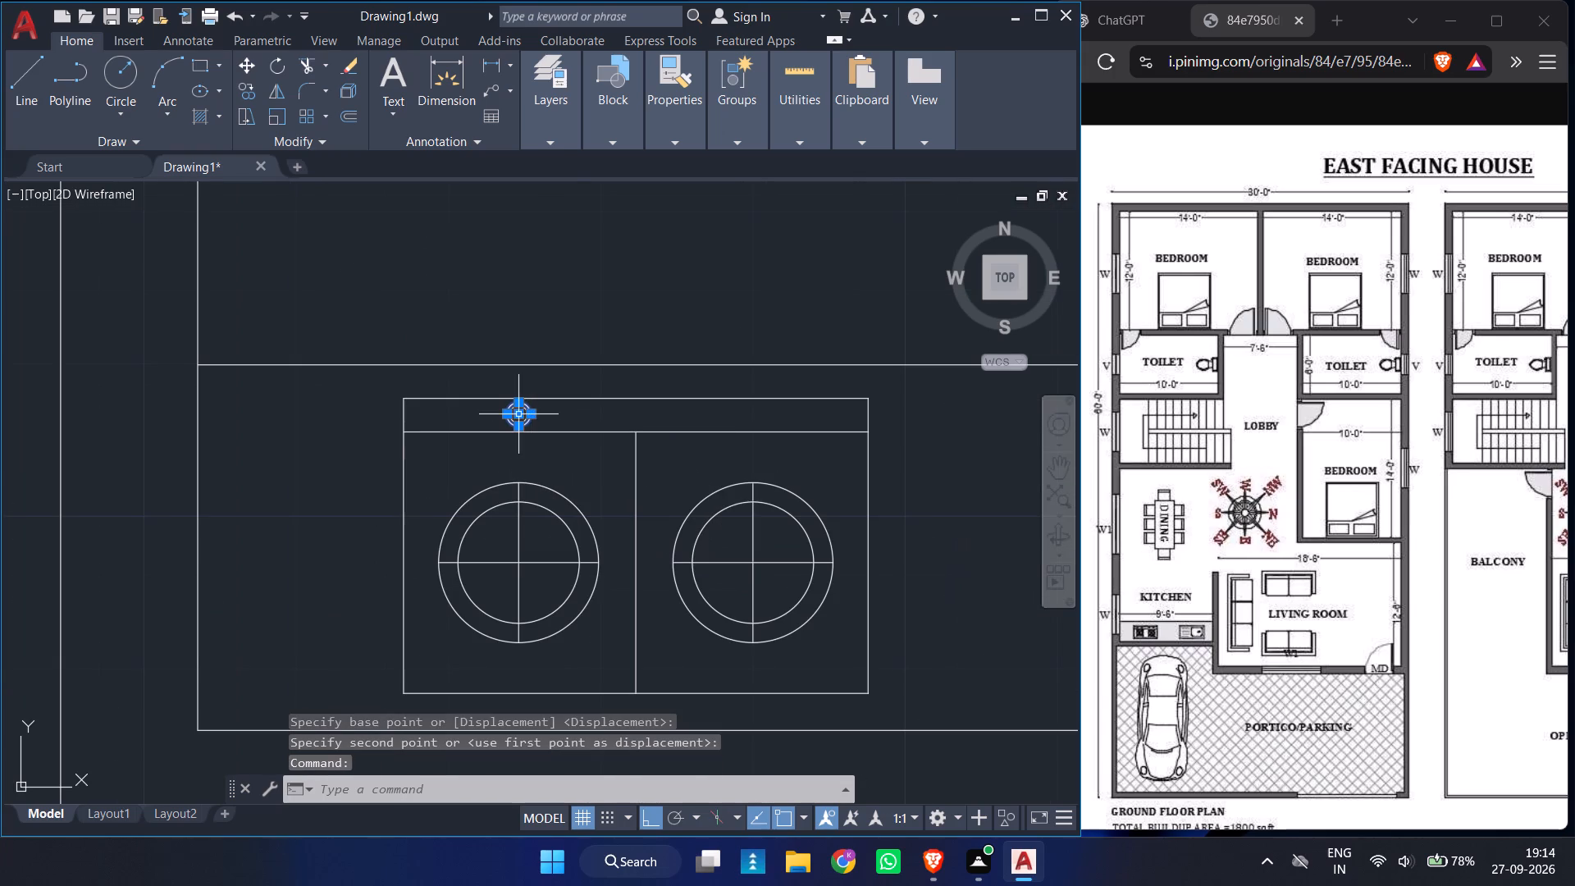
pyautogui.keyDown('ctrl'); pyautogui.scroll(4, 491, 408); pyautogui.keyUp('ctrl')
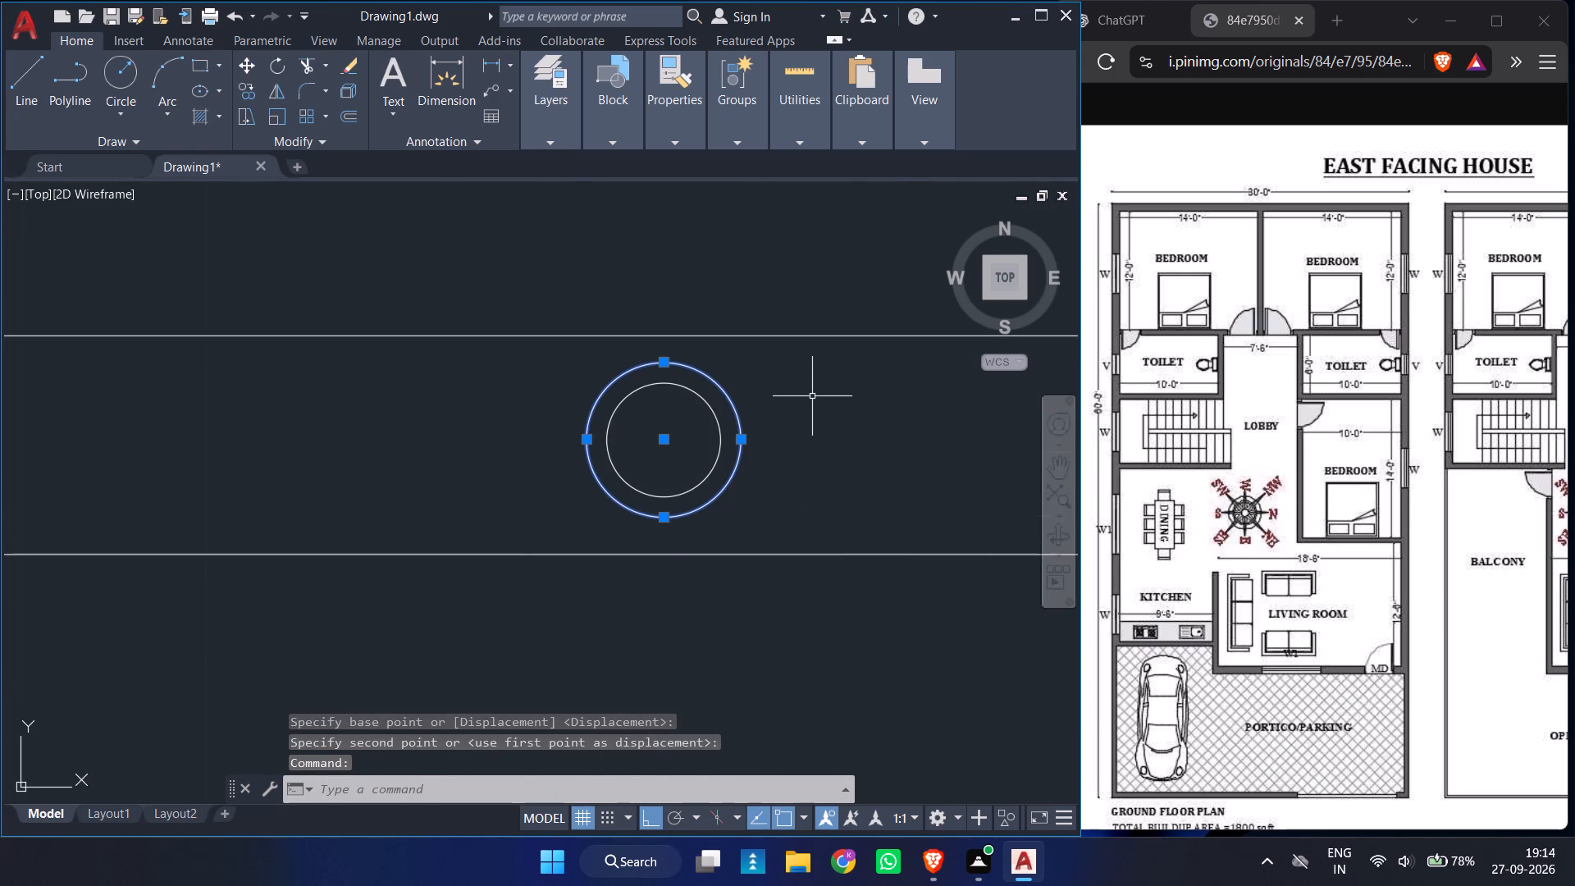
pyautogui.click(812, 396)
pyautogui.click(661, 490)
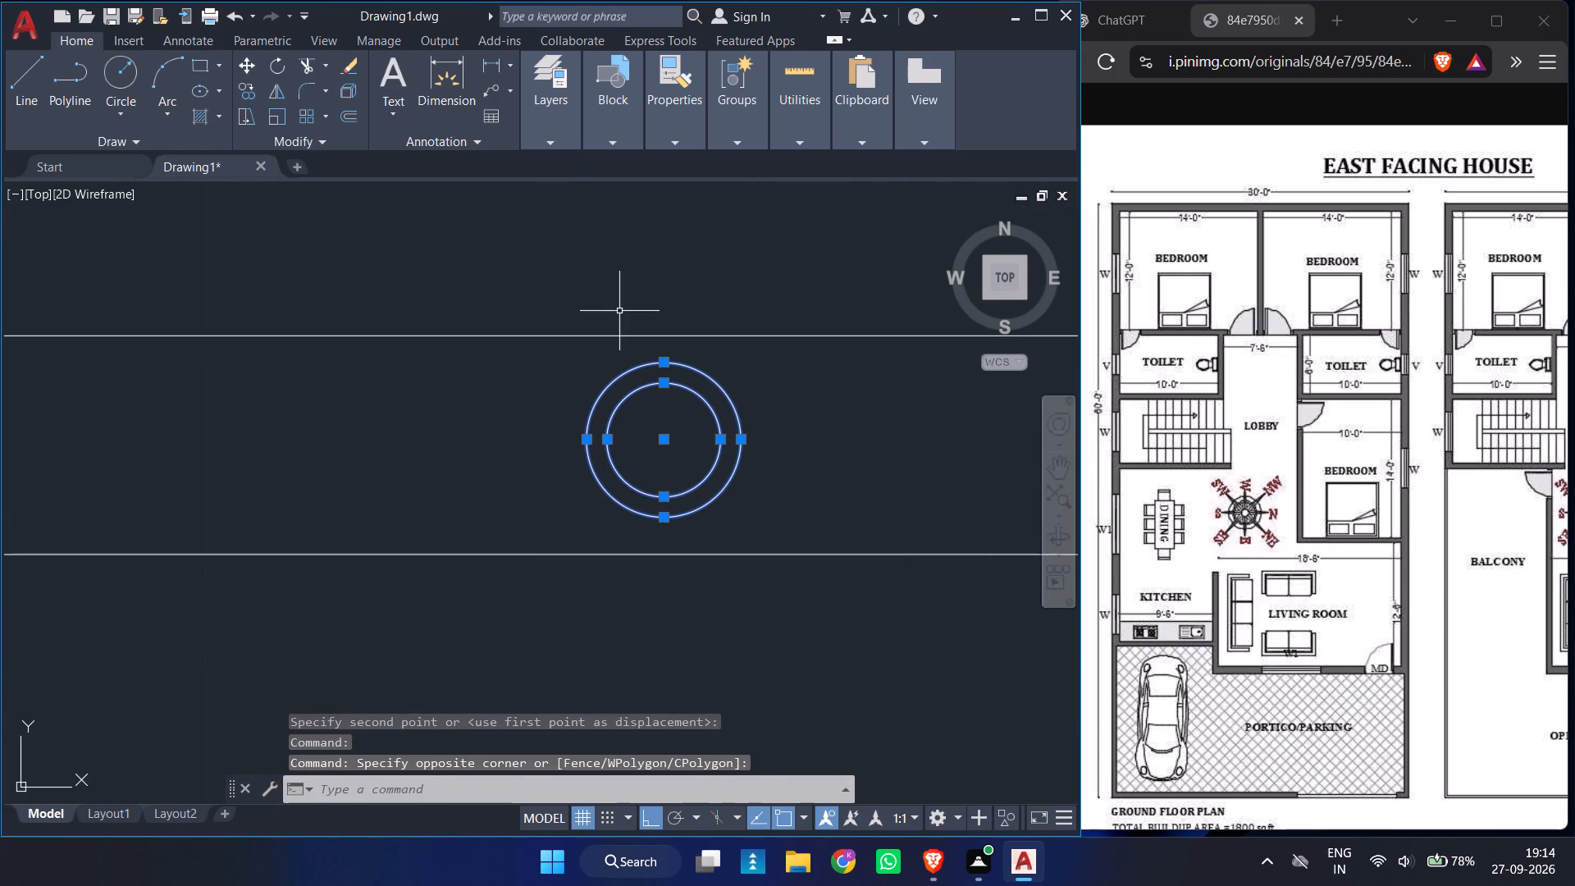
pyautogui.keyDown('ctrl'); pyautogui.scroll(-1, 619, 311); pyautogui.keyUp('ctrl')
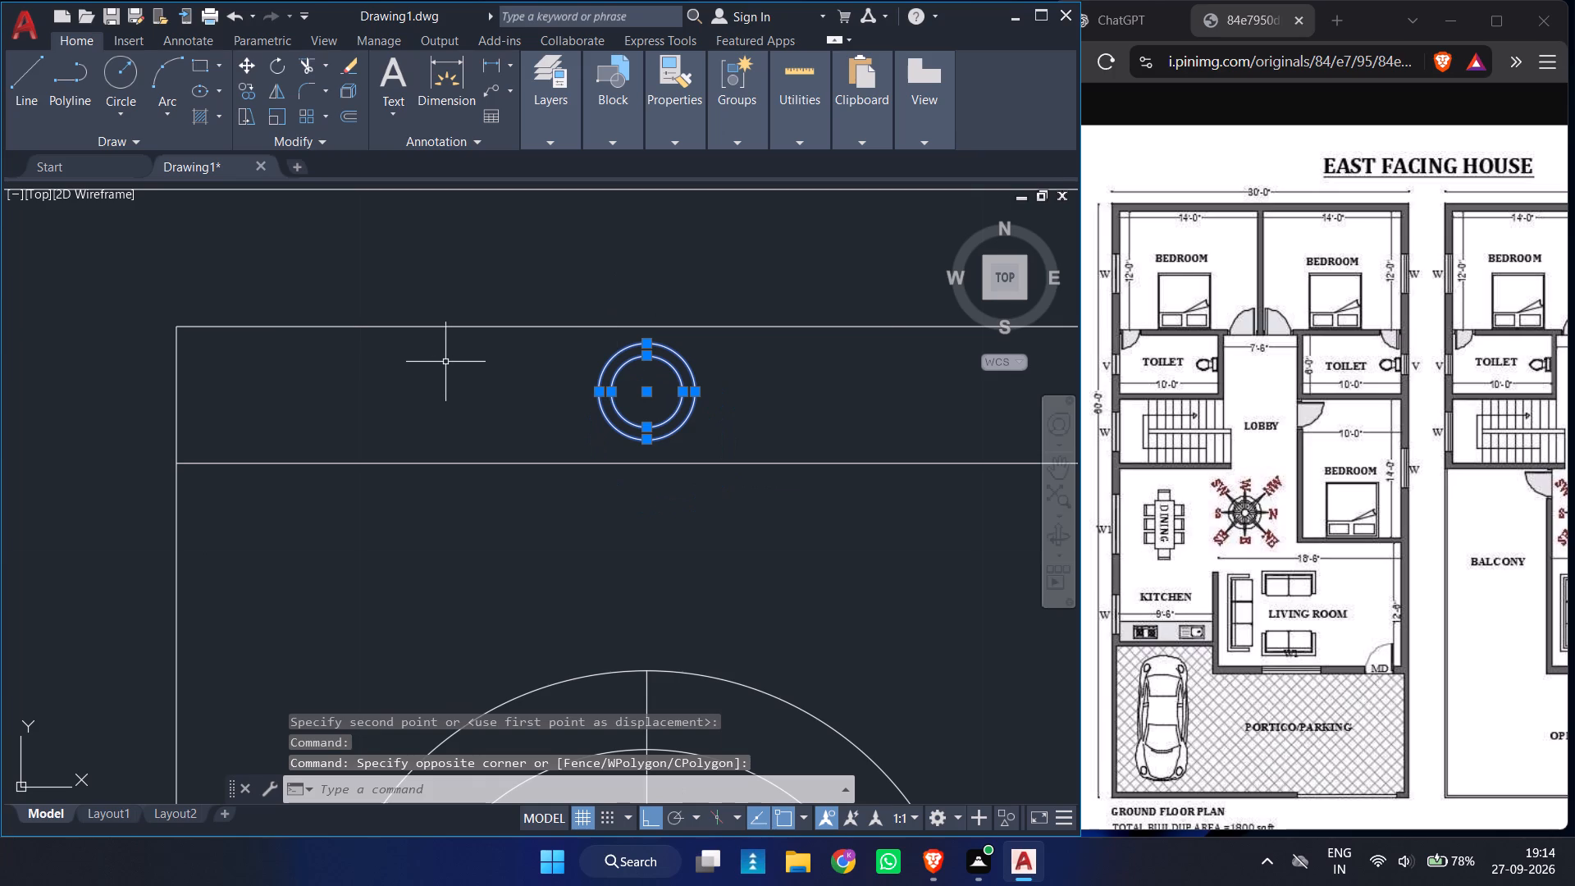
pyautogui.keyDown('ctrl'); pyautogui.scroll(2, 445, 362); pyautogui.keyUp('ctrl')
pyautogui.hscroll(3, 445, 362)
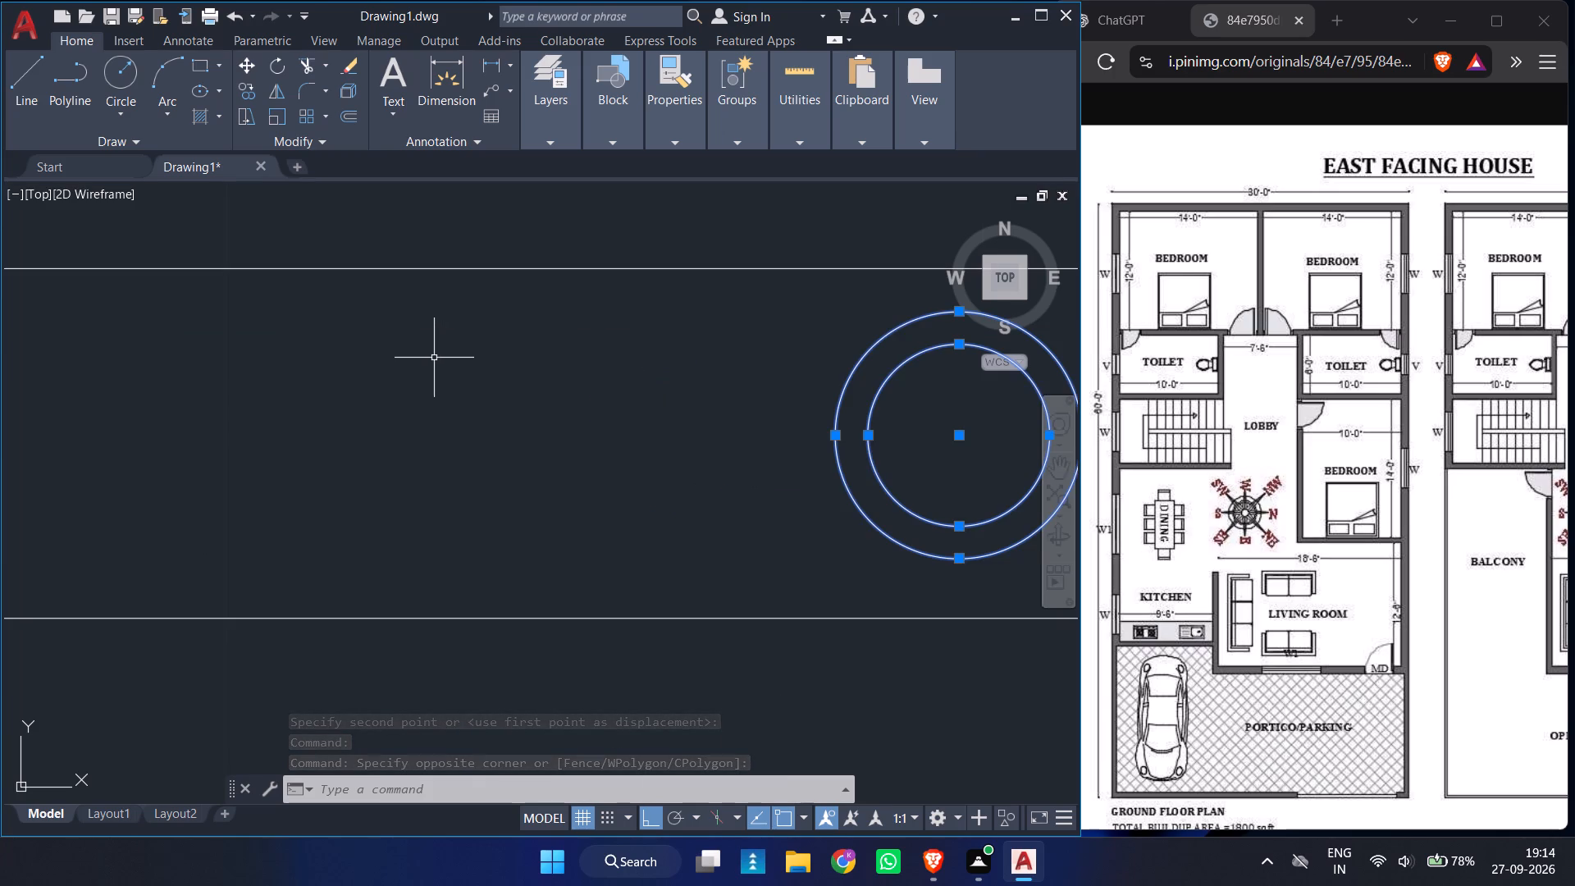
pyautogui.keyDown('ctrl'); pyautogui.scroll(-7, 434, 358); pyautogui.keyUp('ctrl')
pyautogui.hscroll(-1, 434, 358)
pyautogui.write('MI')
pyautogui.press('Return')
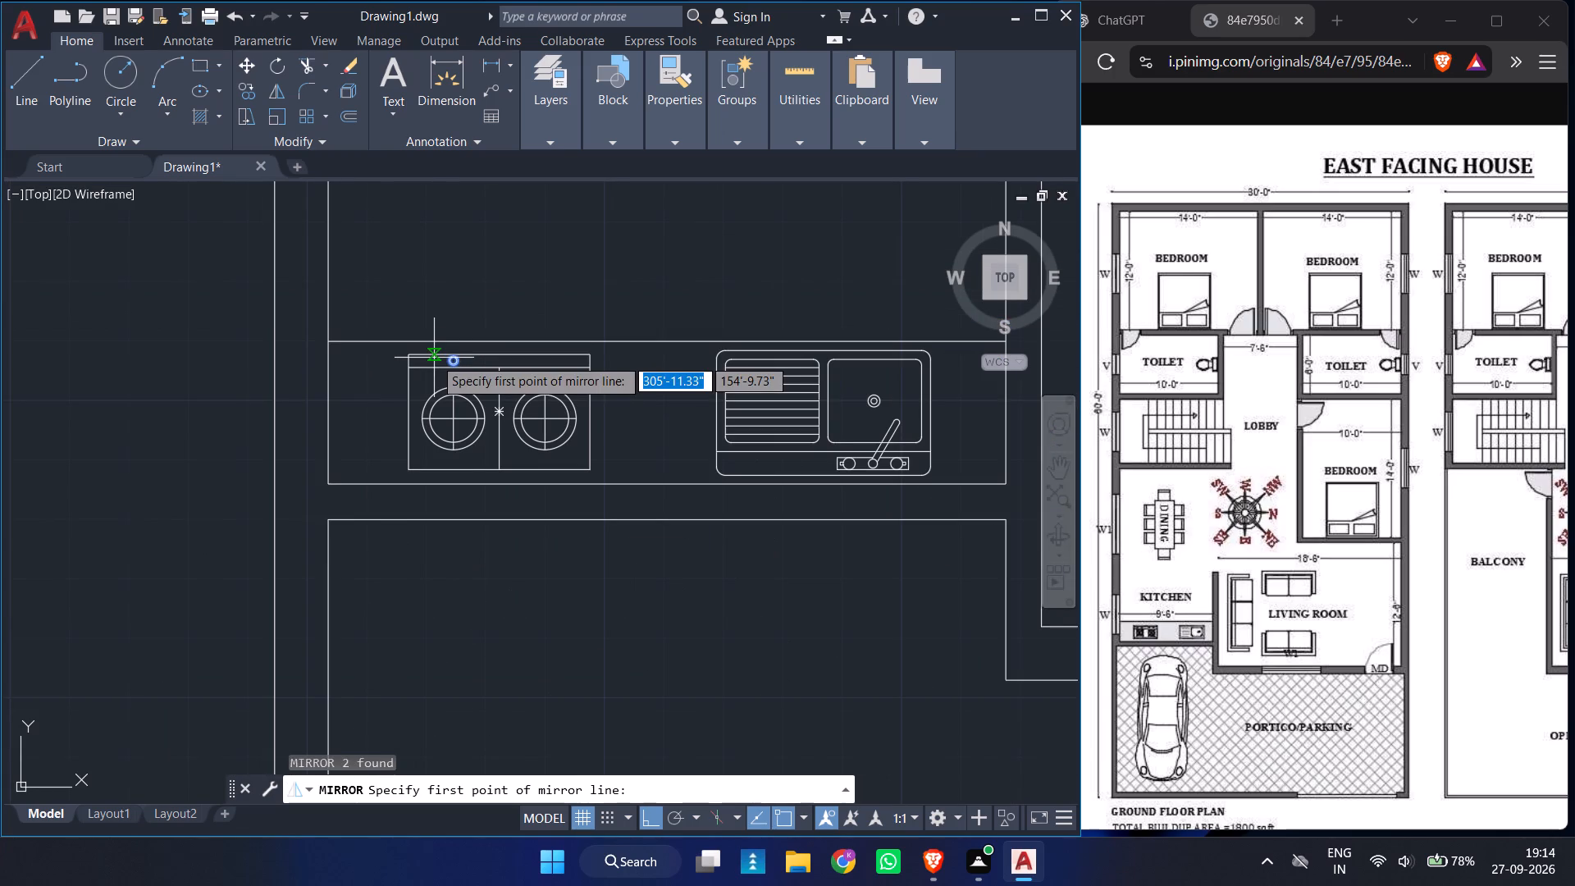
pyautogui.click(501, 366)
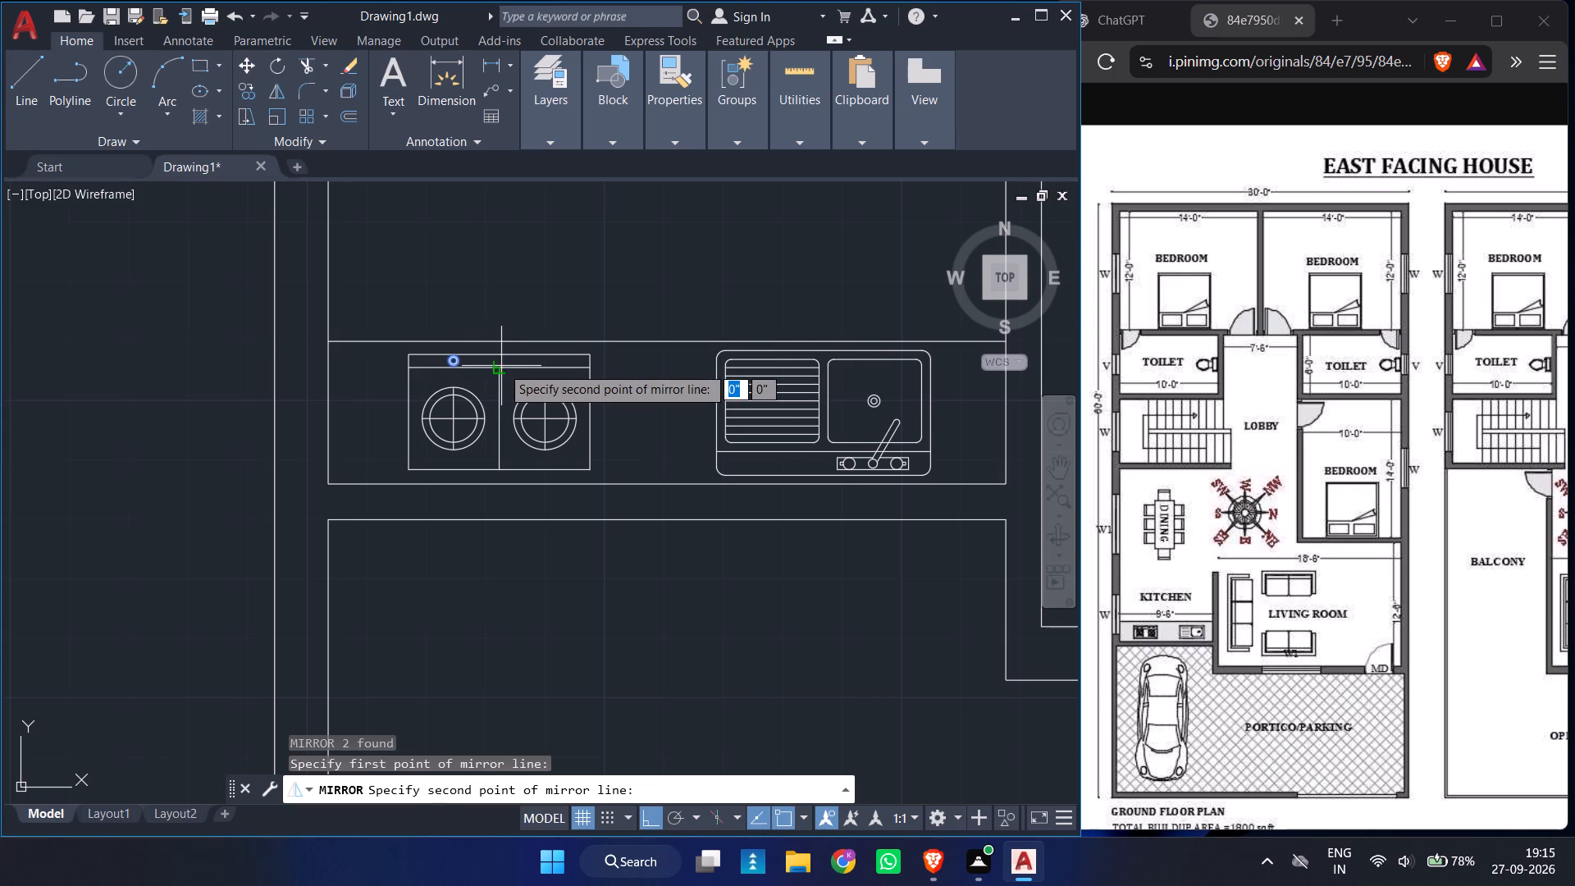
pyautogui.click(500, 468)
pyautogui.moveTo(547, 537); pyautogui.dragTo(500, 468)
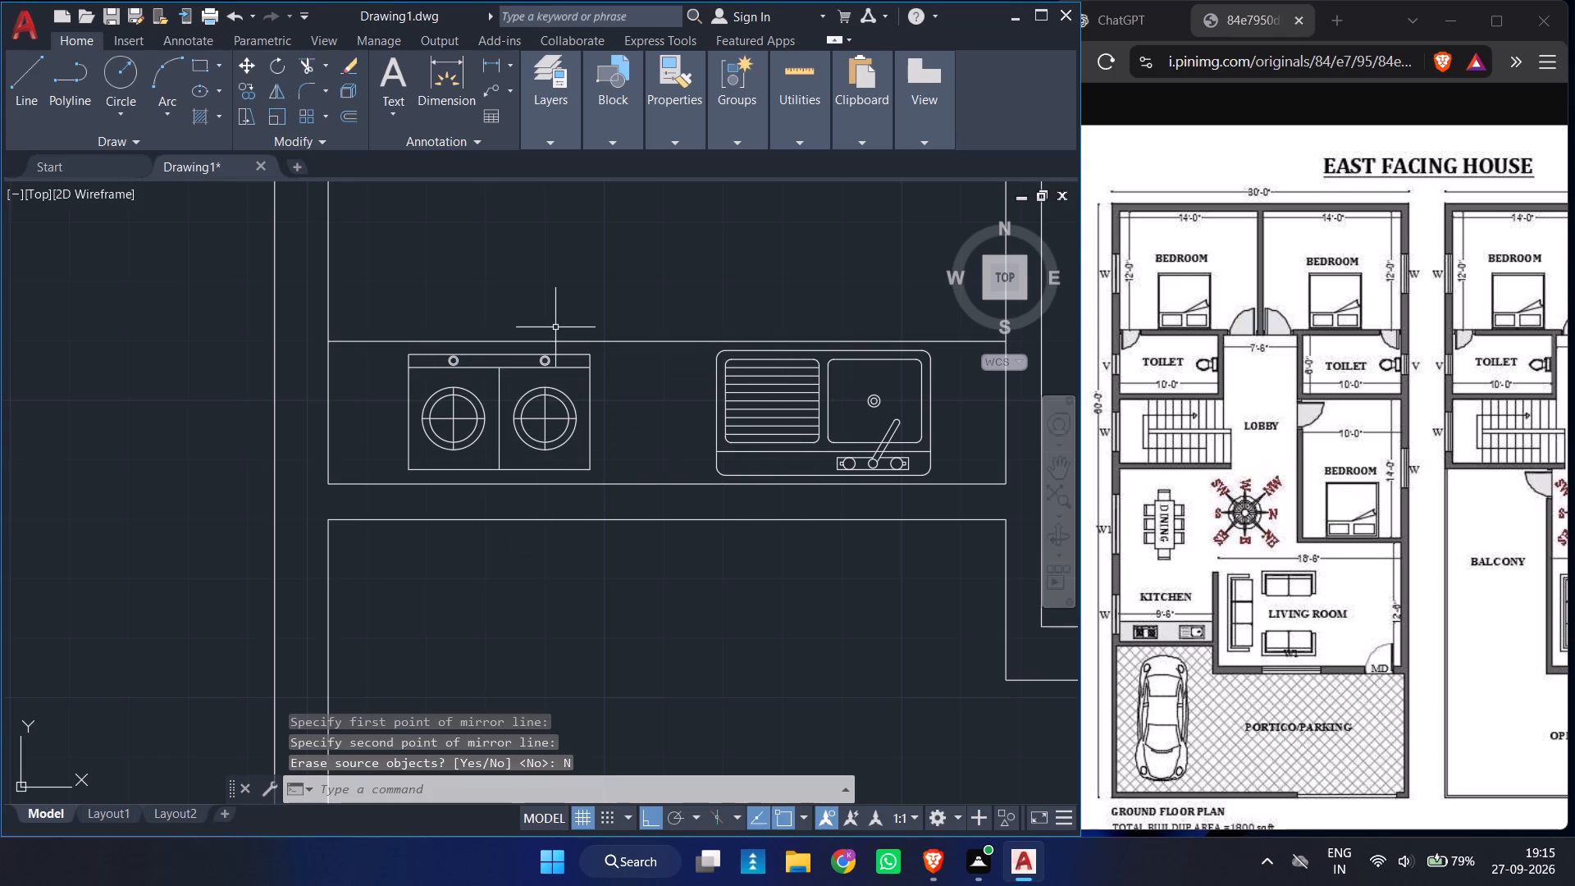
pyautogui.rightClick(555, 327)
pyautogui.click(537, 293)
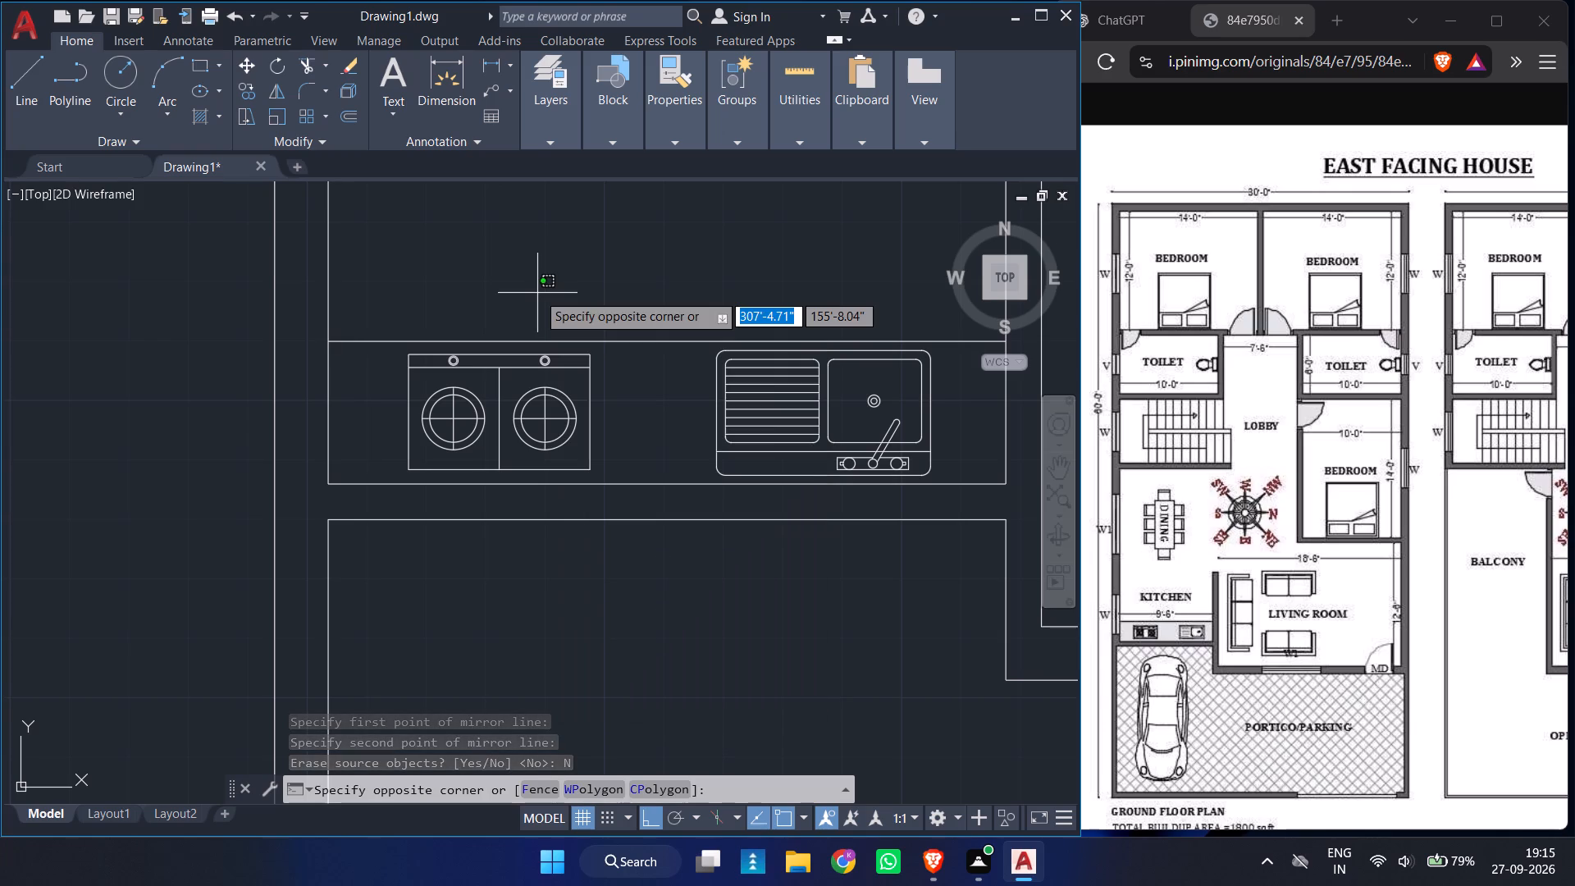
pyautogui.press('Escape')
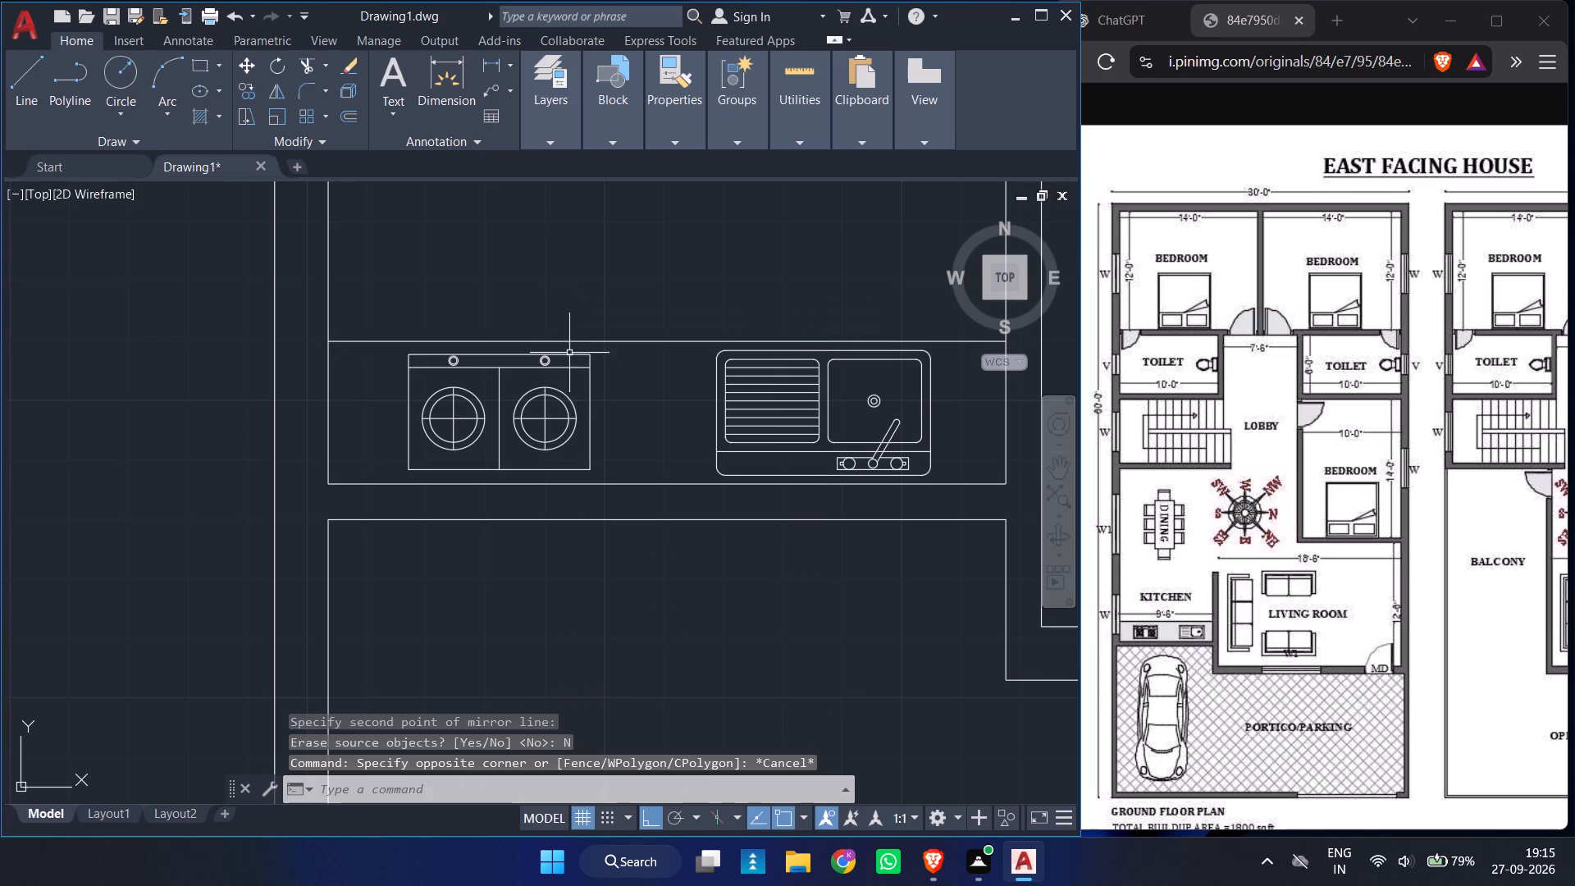
# Group the whole stove, including its outline, burners and knobs, into one object.
pyautogui.click(601, 348)
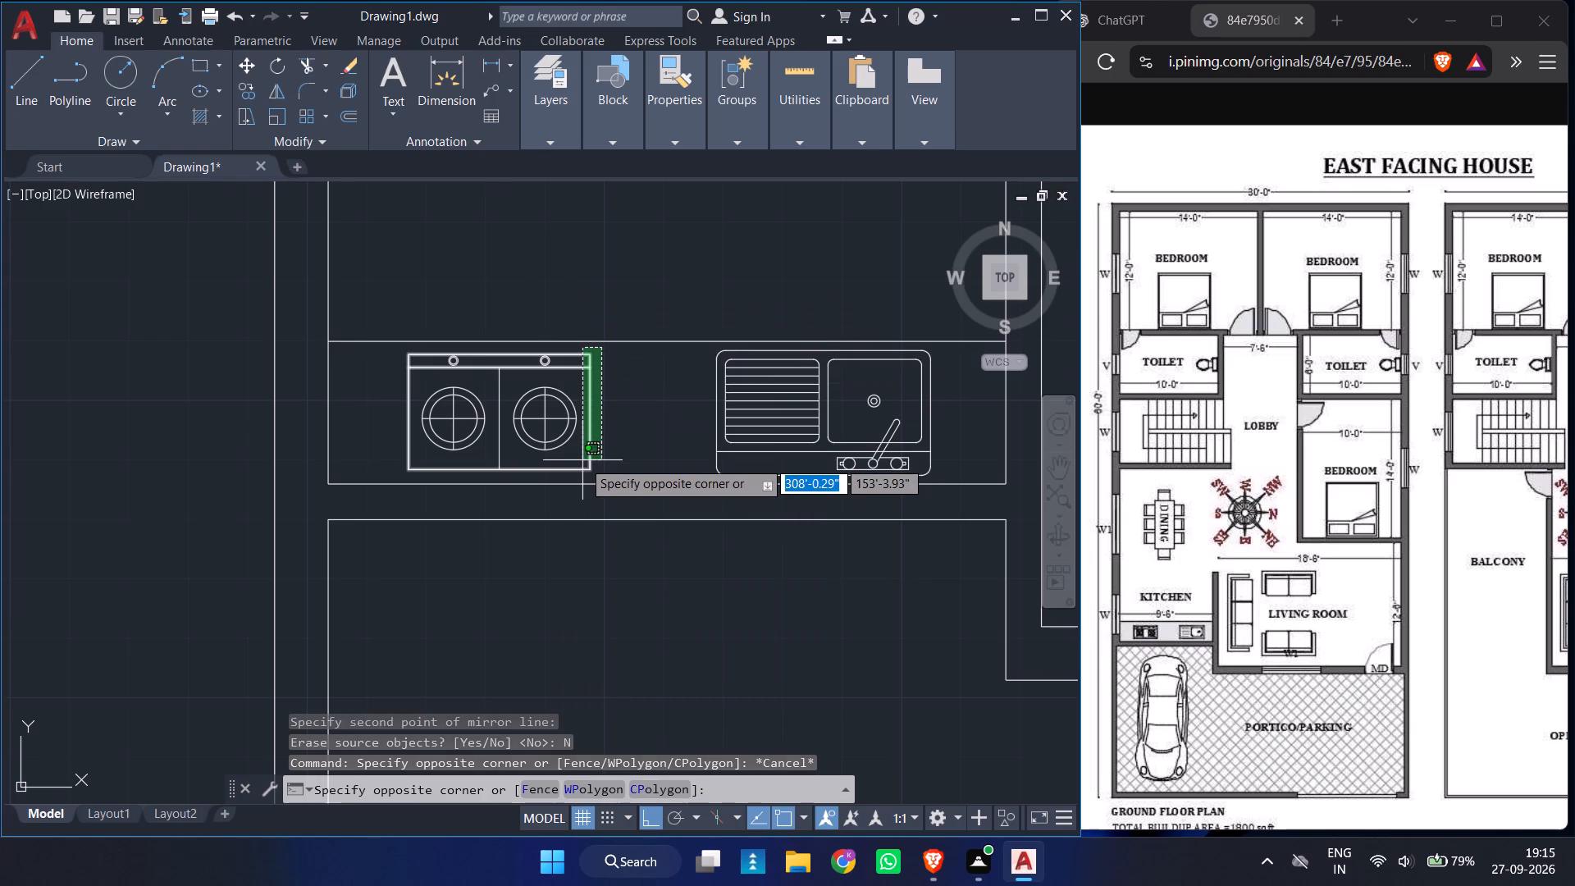
pyautogui.click(389, 481)
pyautogui.write('G')
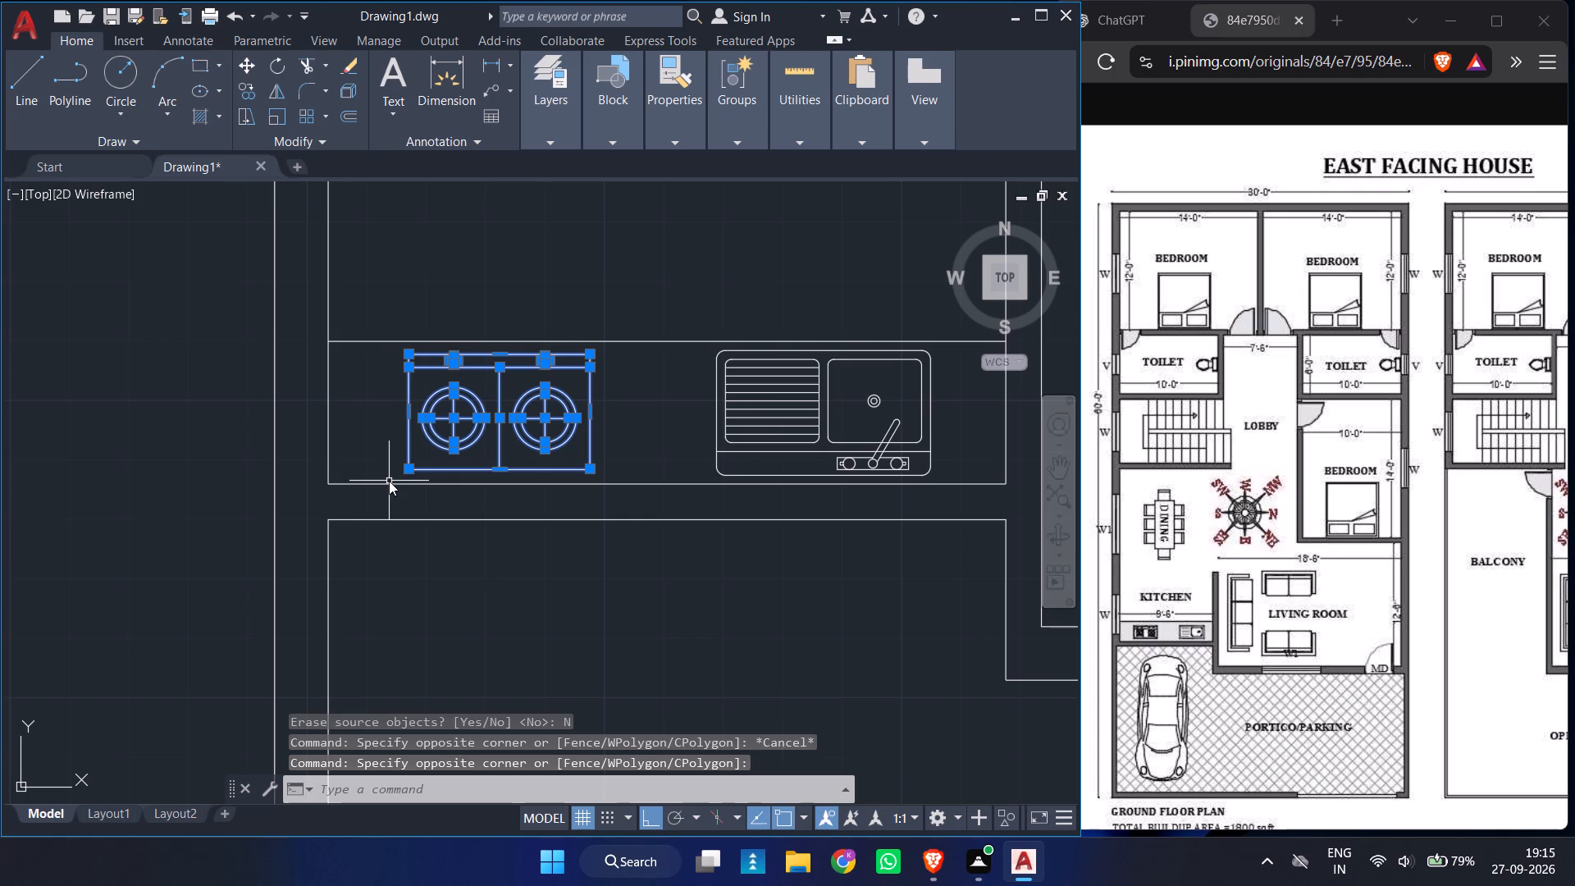
pyautogui.press('space')
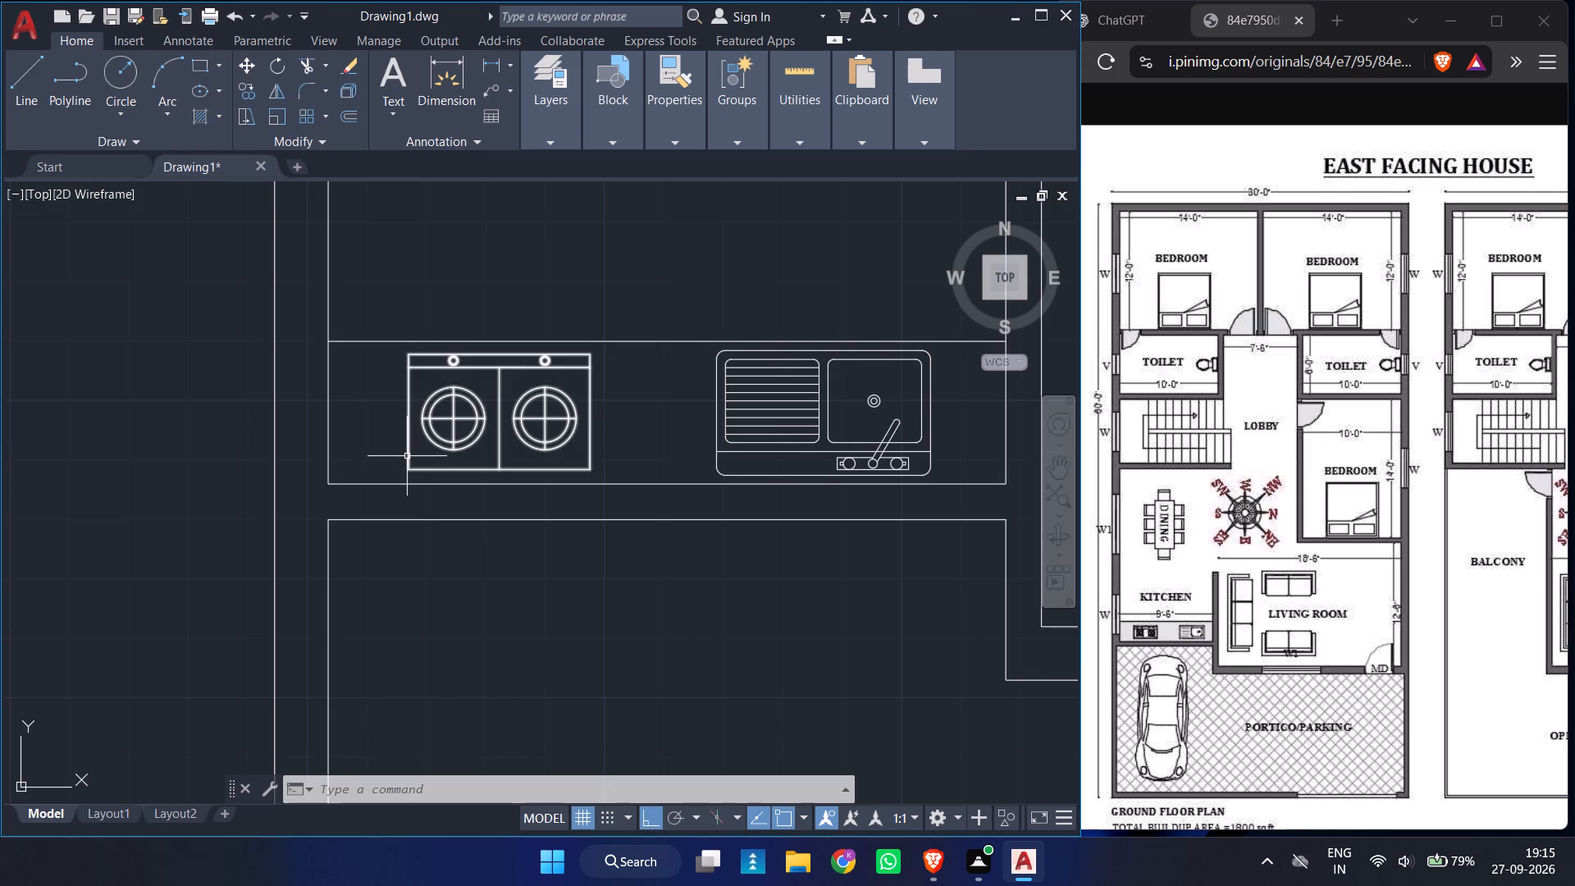
# Draw the staircase direction line from a lower-flight tread's midpoint to the landing, up about 3'-6", and back along the upper flight.
pyautogui.keyDown('ctrl'); pyautogui.scroll(-5, 407, 456); pyautogui.keyUp('ctrl')
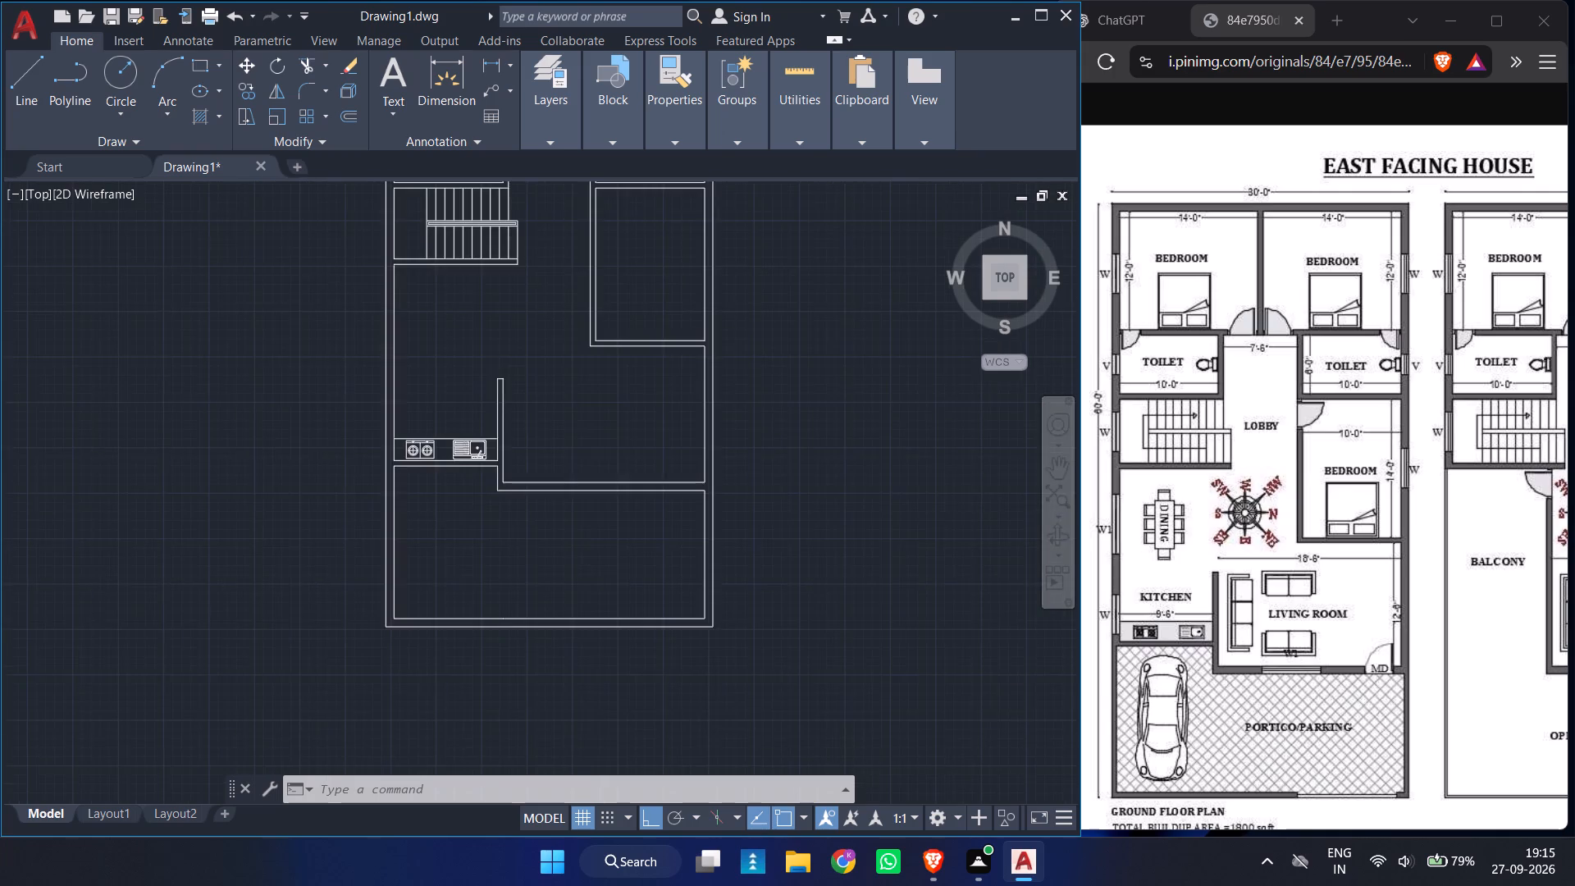
pyautogui.keyDown('ctrl'); pyautogui.scroll(3, 414, 262); pyautogui.keyUp('ctrl')
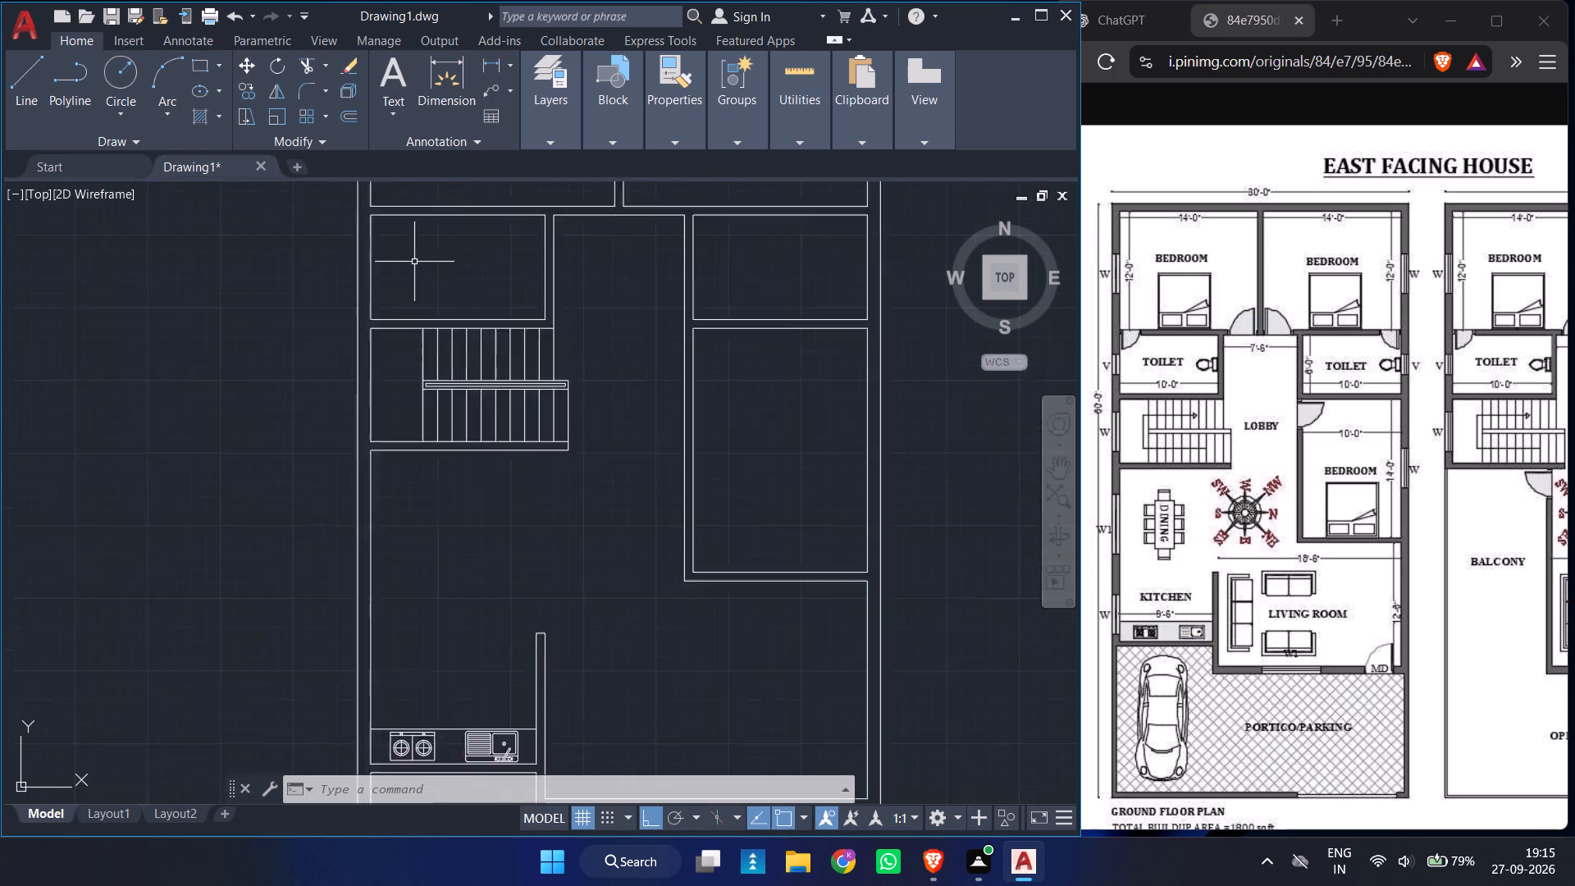
pyautogui.press('l')
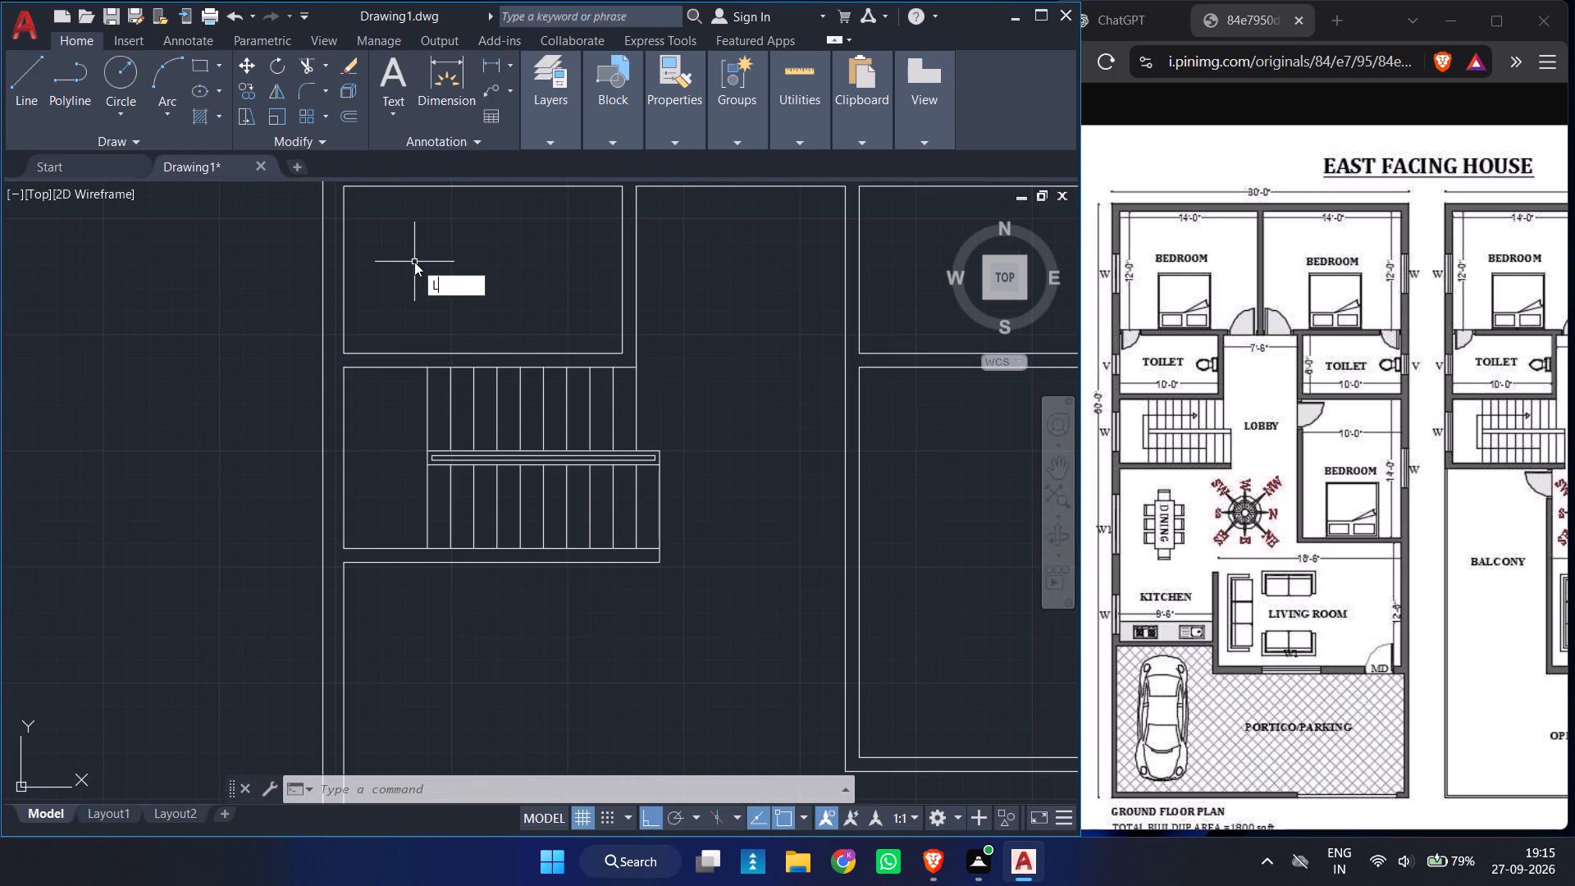
pyautogui.press('Return')
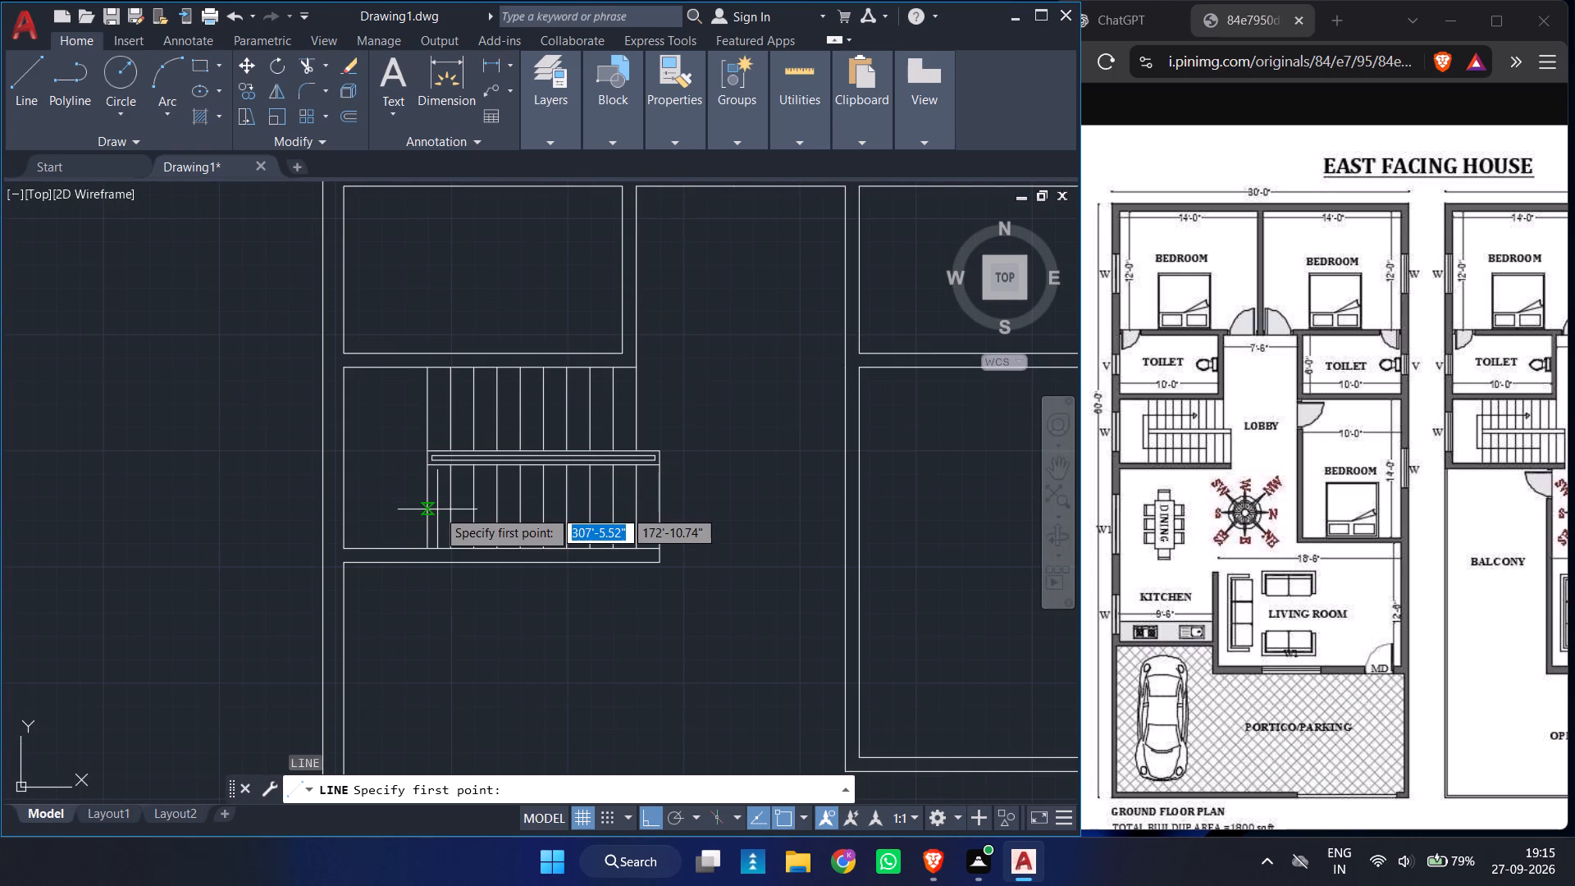
pyautogui.click(596, 504)
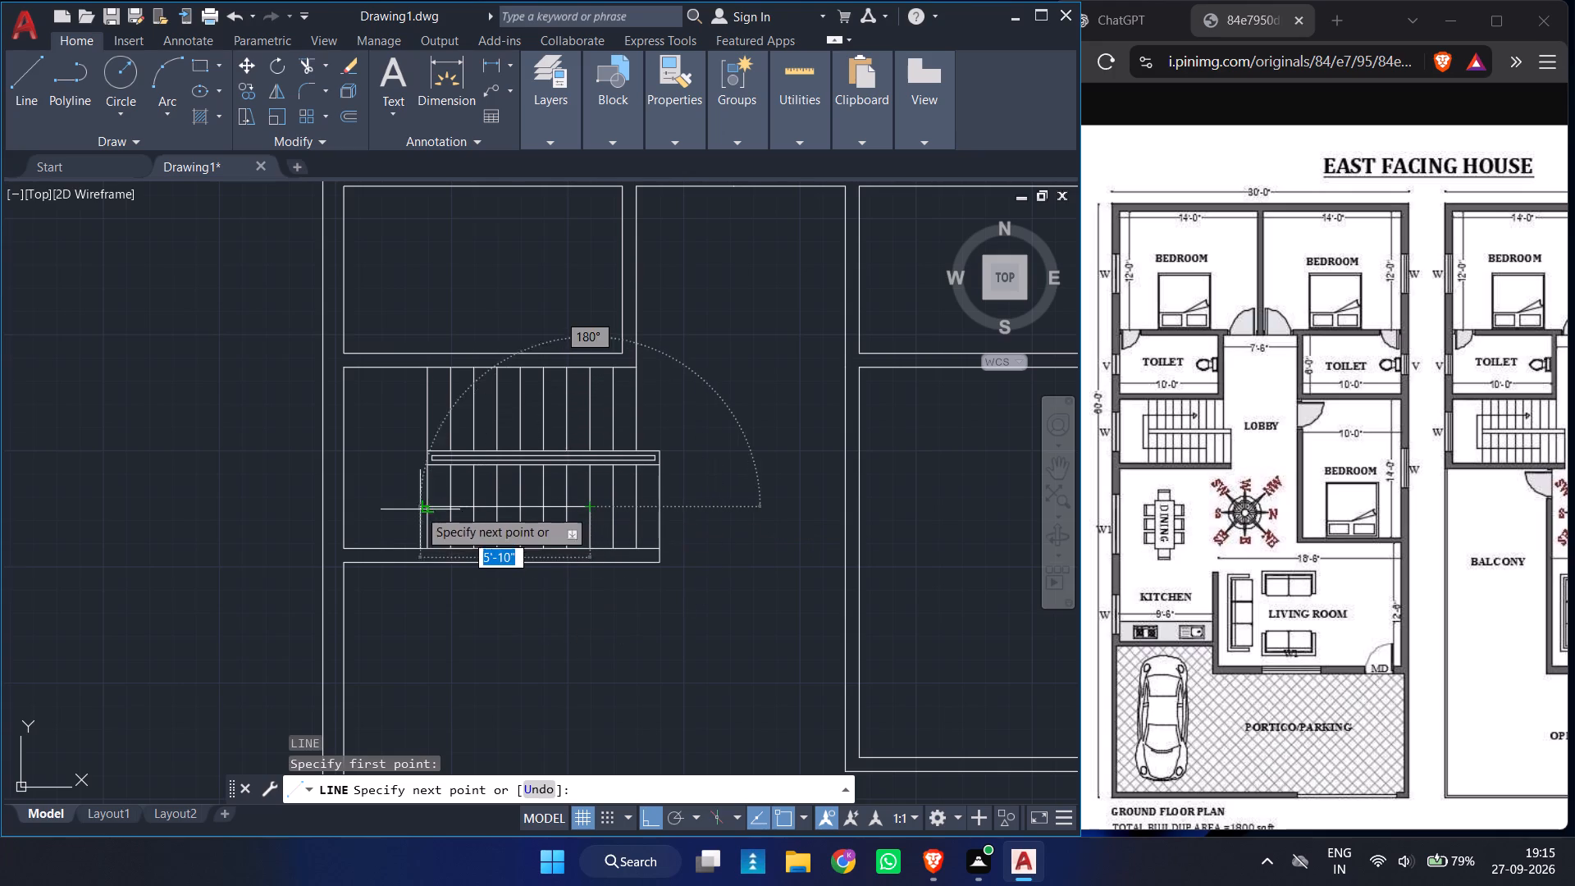
pyautogui.click(408, 503)
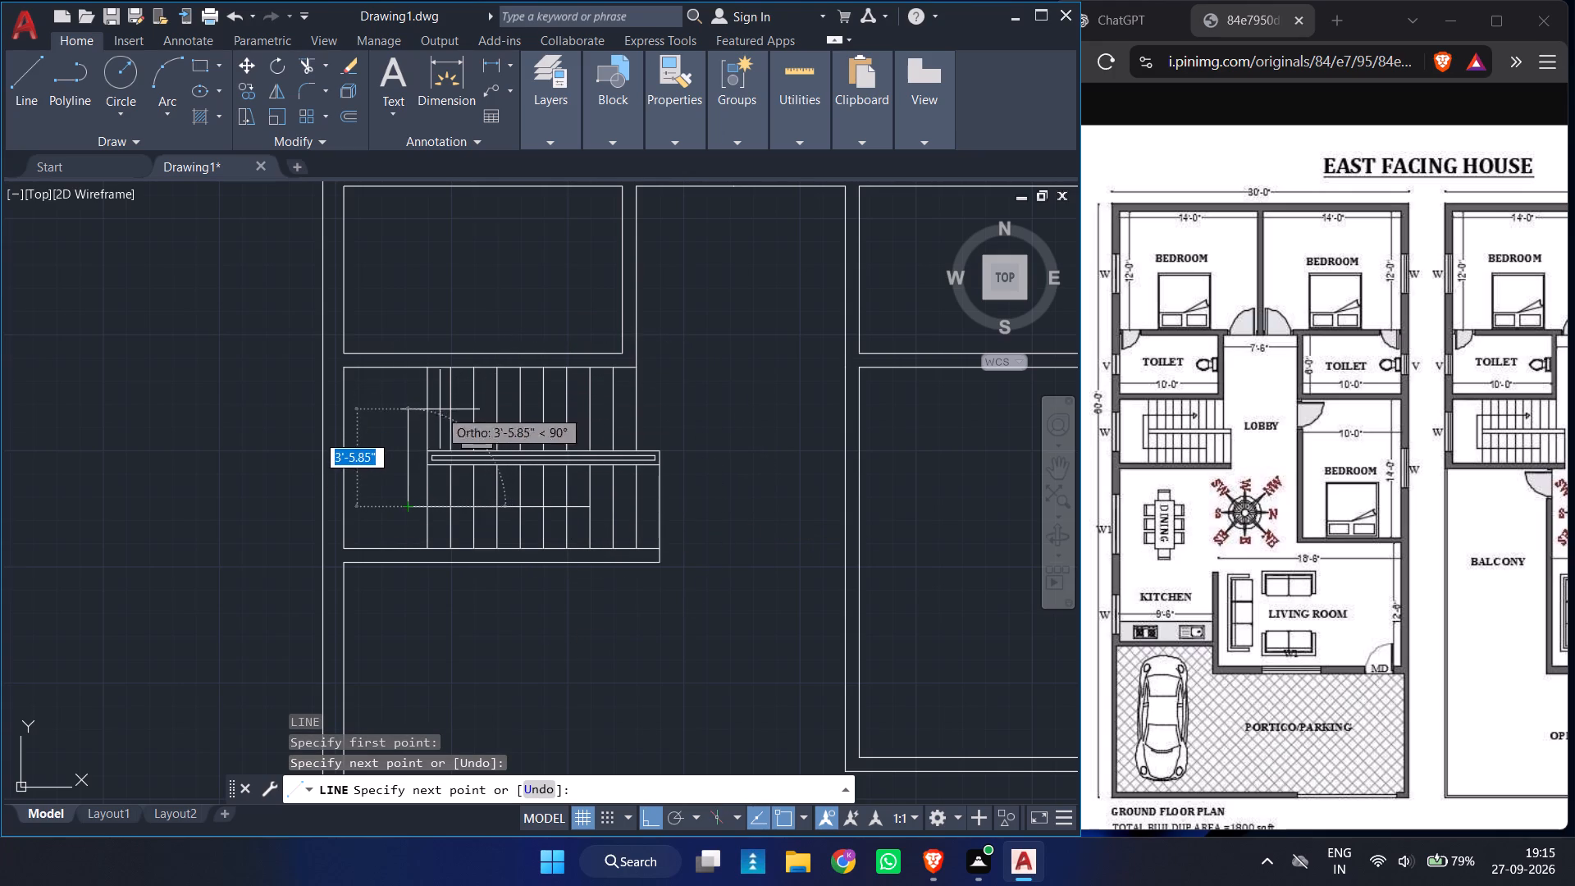
pyautogui.click(409, 404)
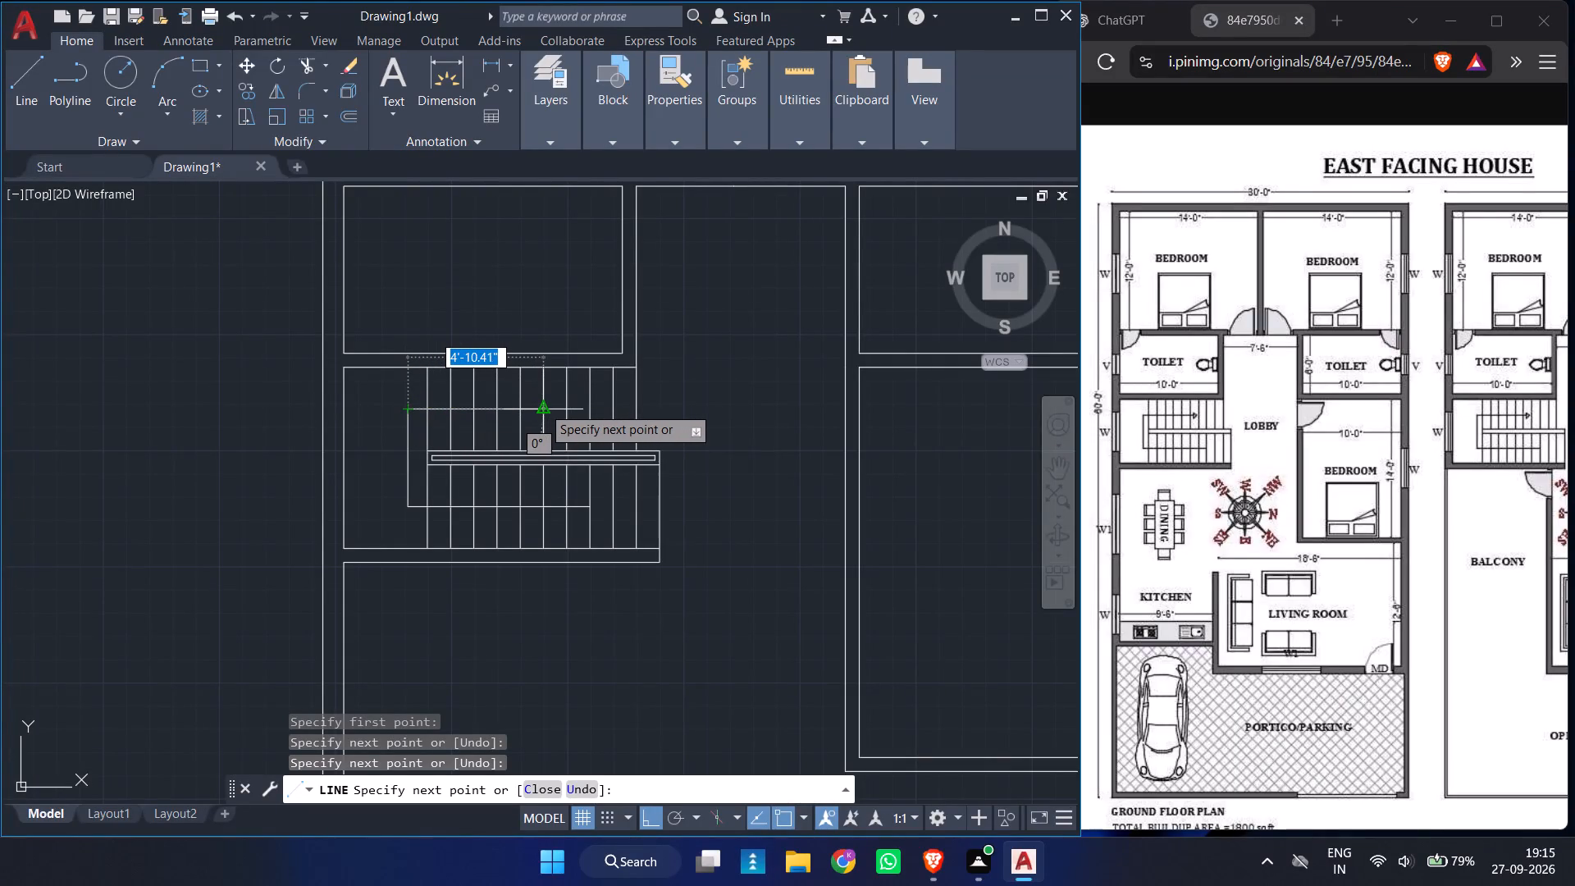
pyautogui.keyDown('ctrl'); pyautogui.scroll(3, 545, 406); pyautogui.keyUp('ctrl')
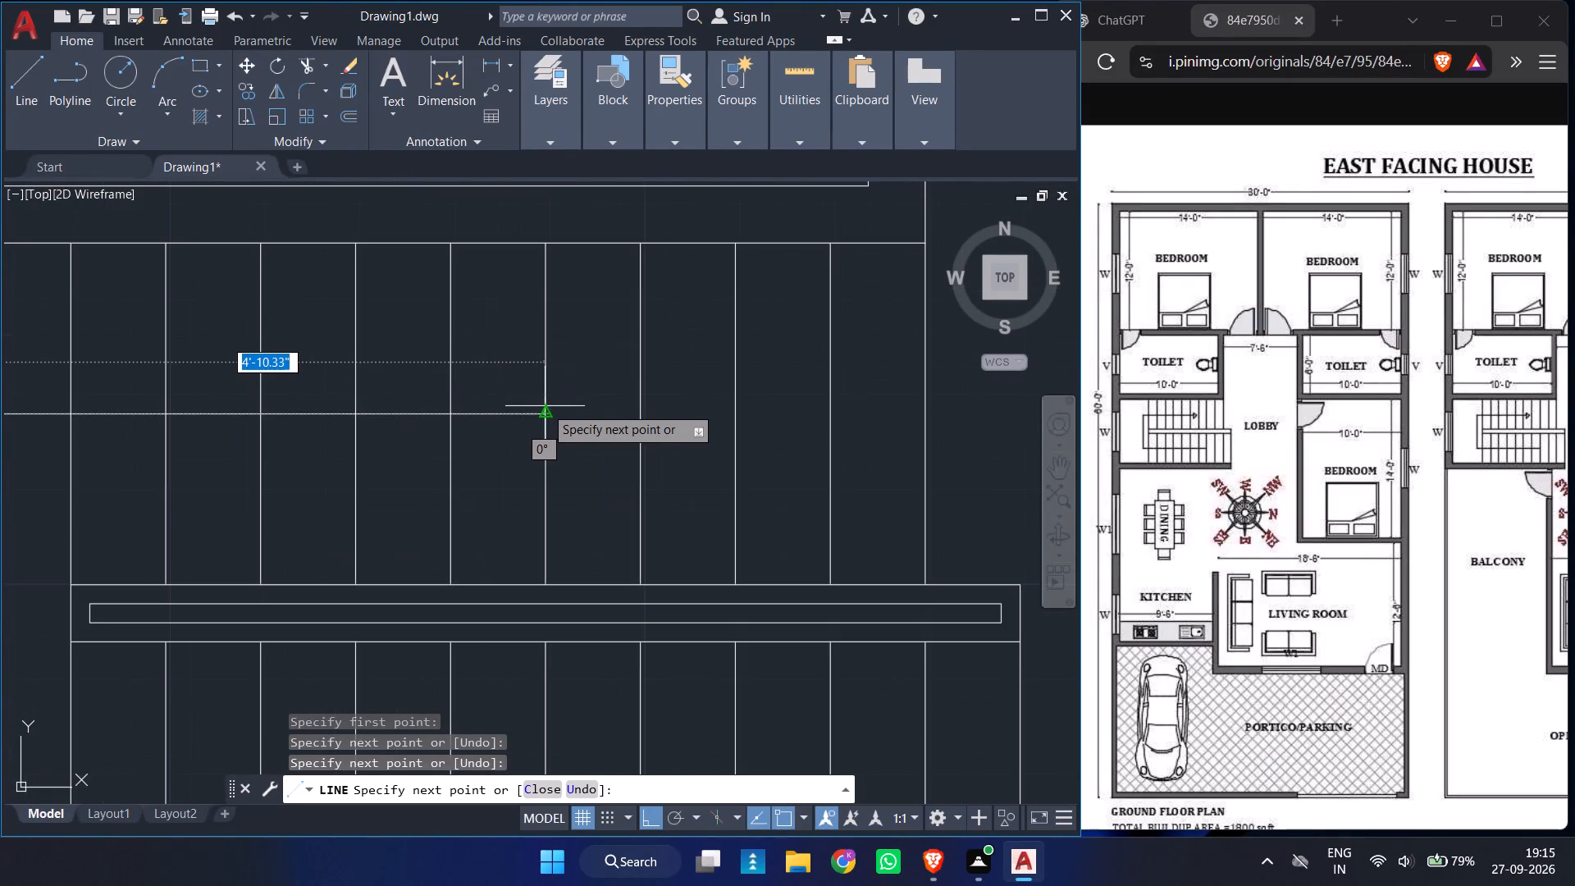
pyautogui.click(596, 404)
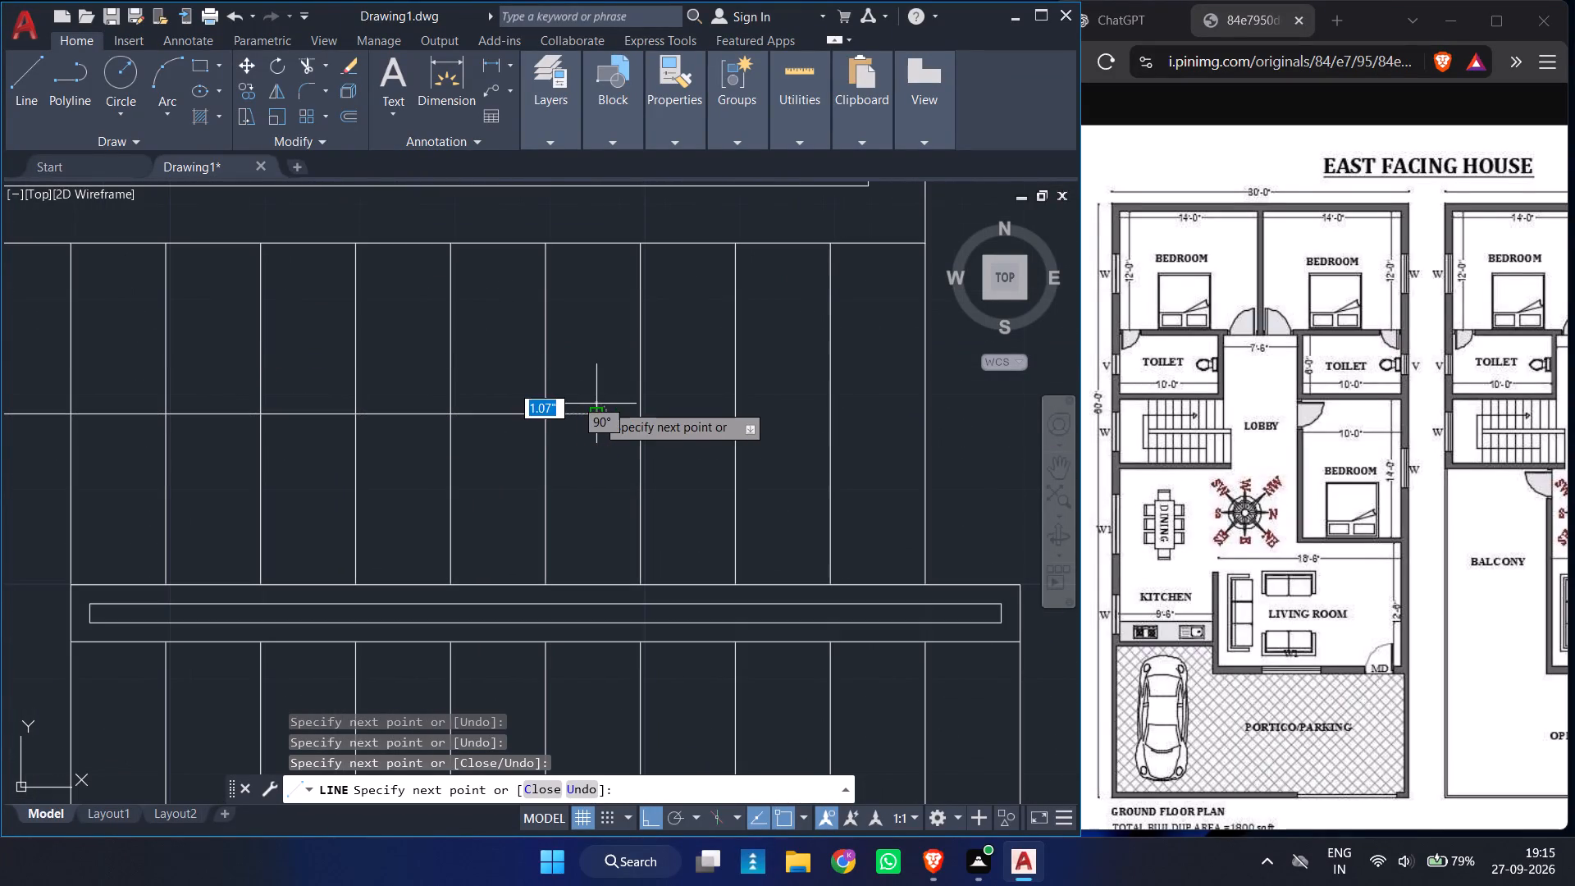
# Draw the arrowhead's lower half with ortho off: a diagonal about 5" back from the upper line's end, and a vertical up to it.
pyautogui.click(654, 814)
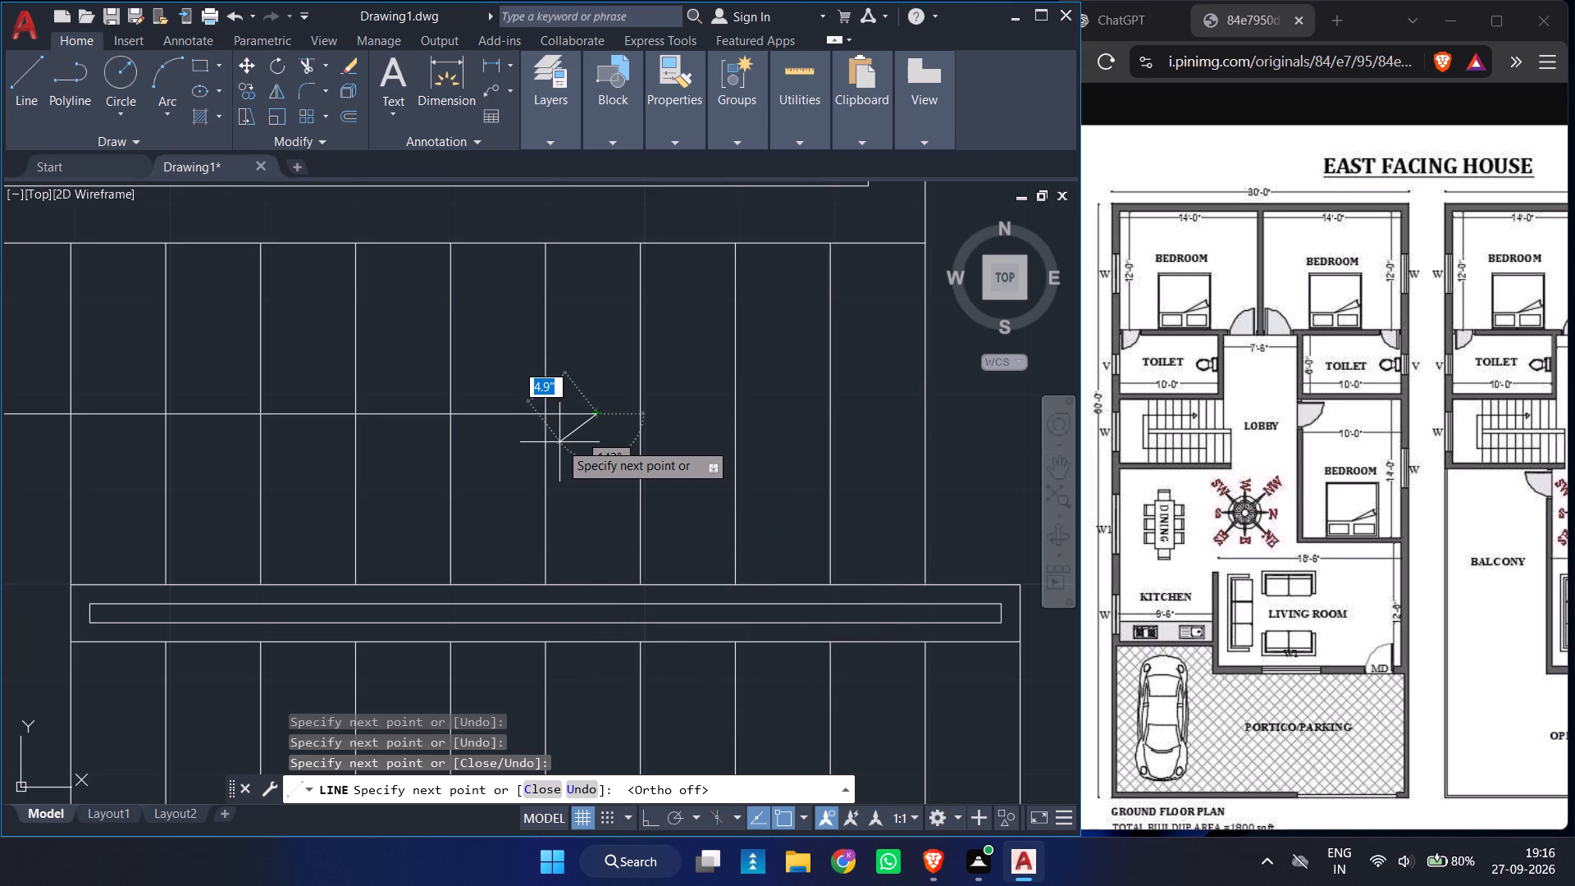
pyautogui.keyDown('ctrl'); pyautogui.scroll(4, 559, 442); pyautogui.keyUp('ctrl')
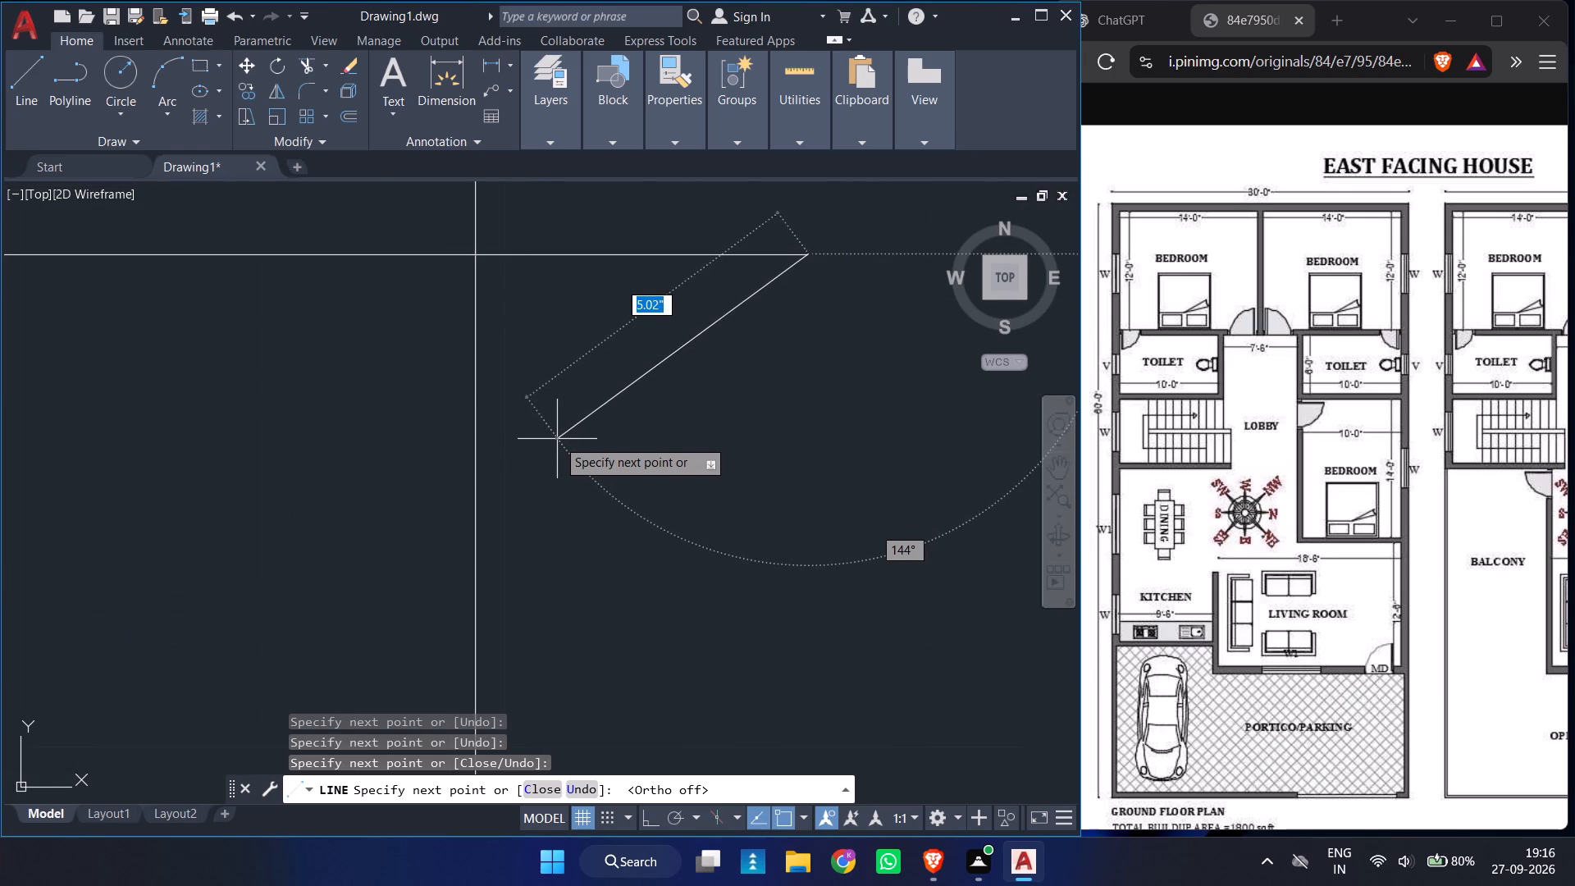
pyautogui.click(557, 437)
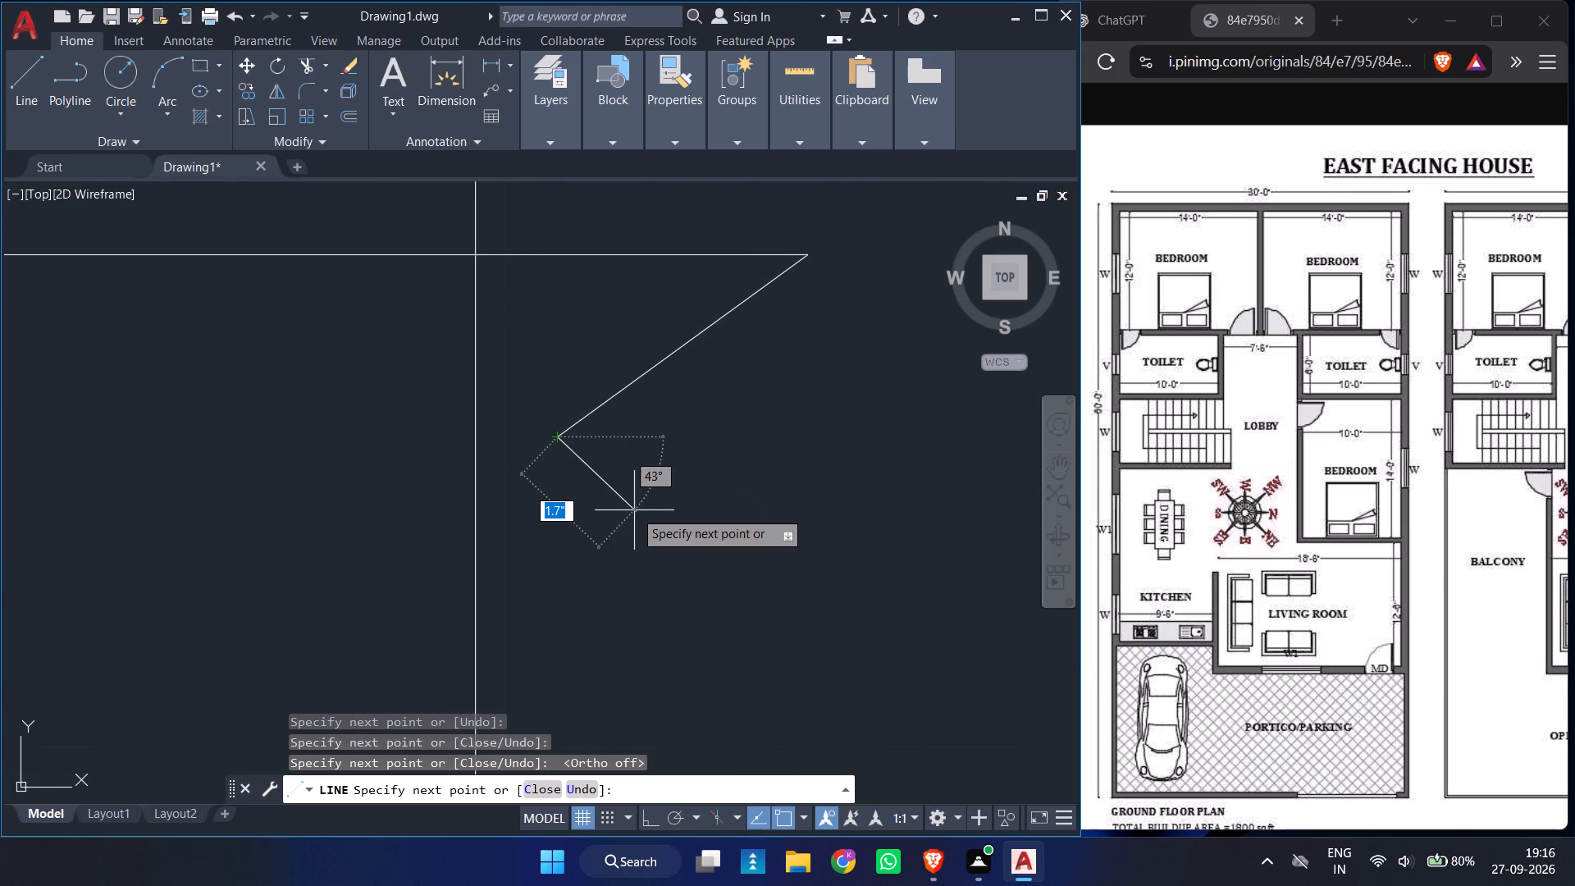
pyautogui.keyDown('ctrl'); pyautogui.scroll(-3, 635, 510); pyautogui.keyUp('ctrl')
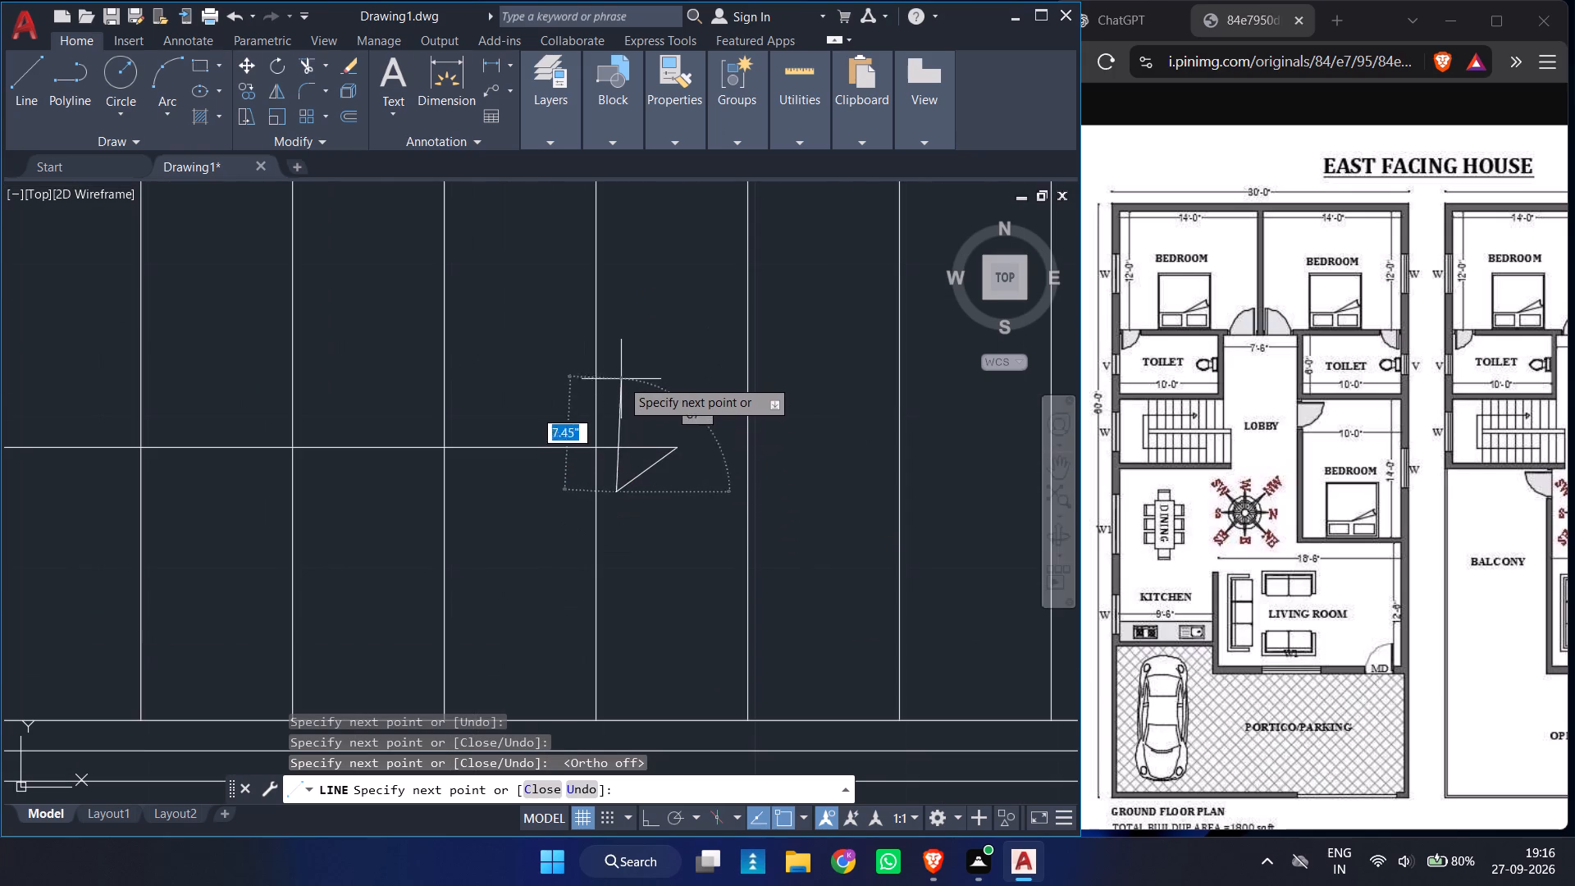
pyautogui.click(614, 444)
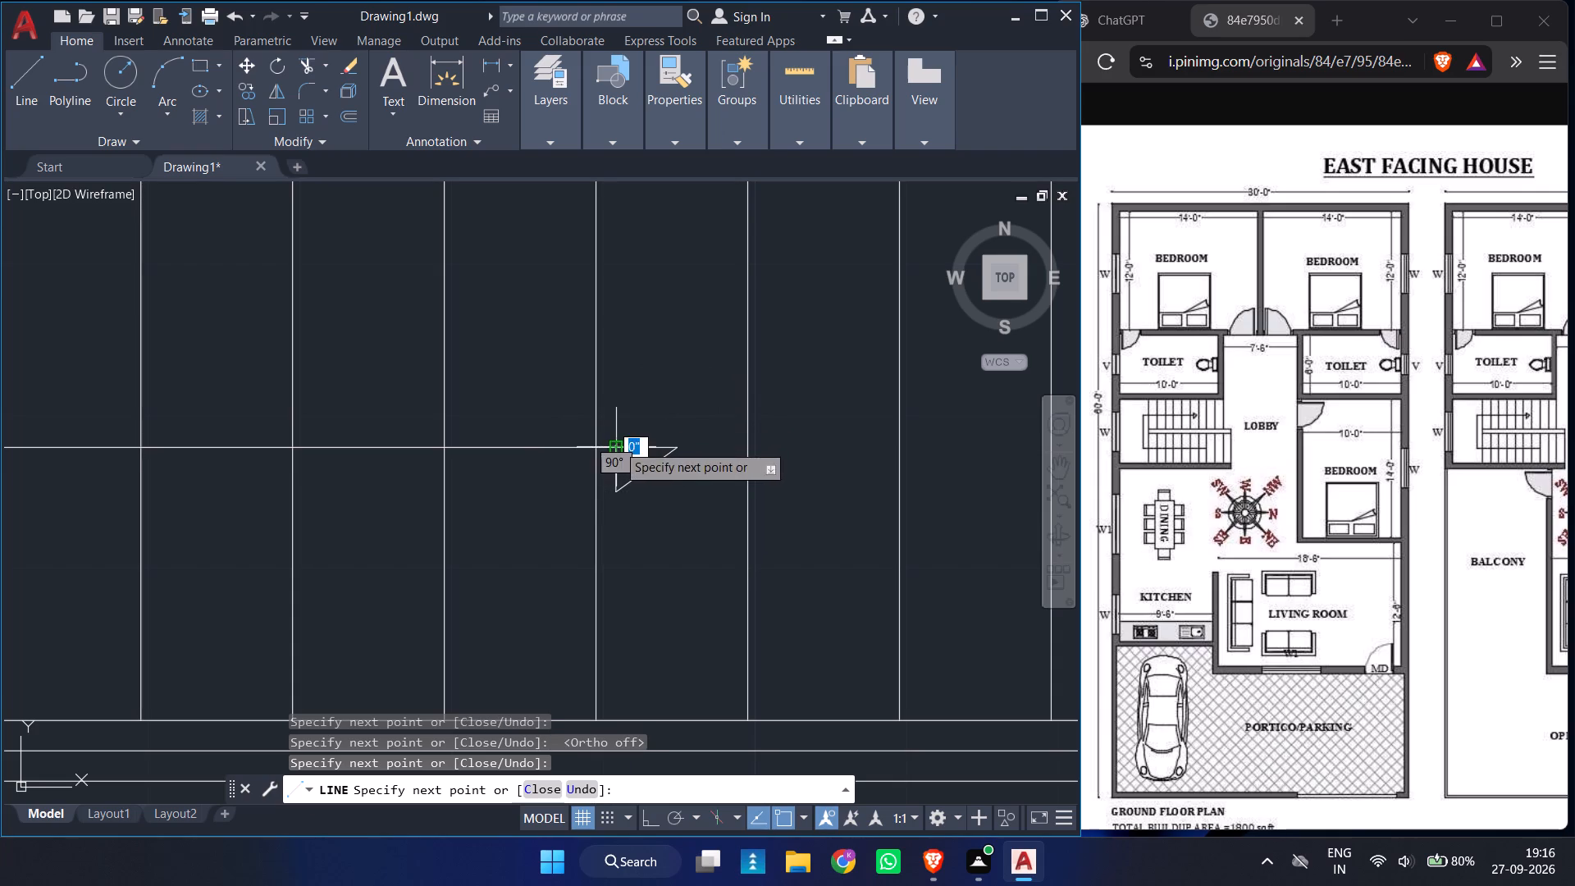
pyautogui.press('Return')
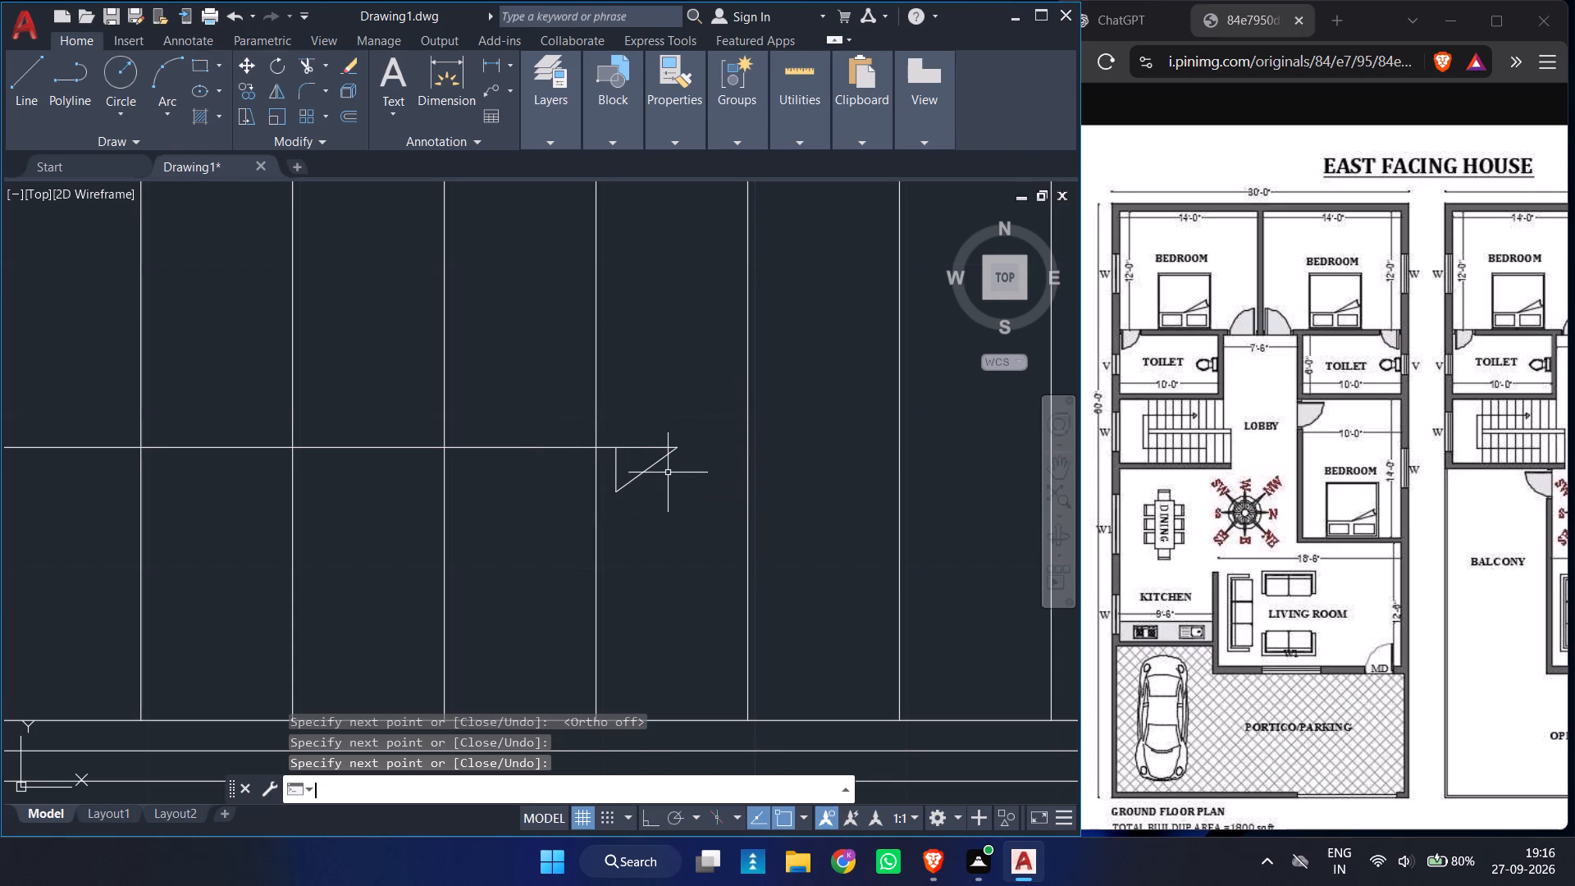
# Mirror the two arrowhead lines across the upper staircase direction line, keeping the originals.
pyautogui.click(668, 473)
pyautogui.click(639, 472)
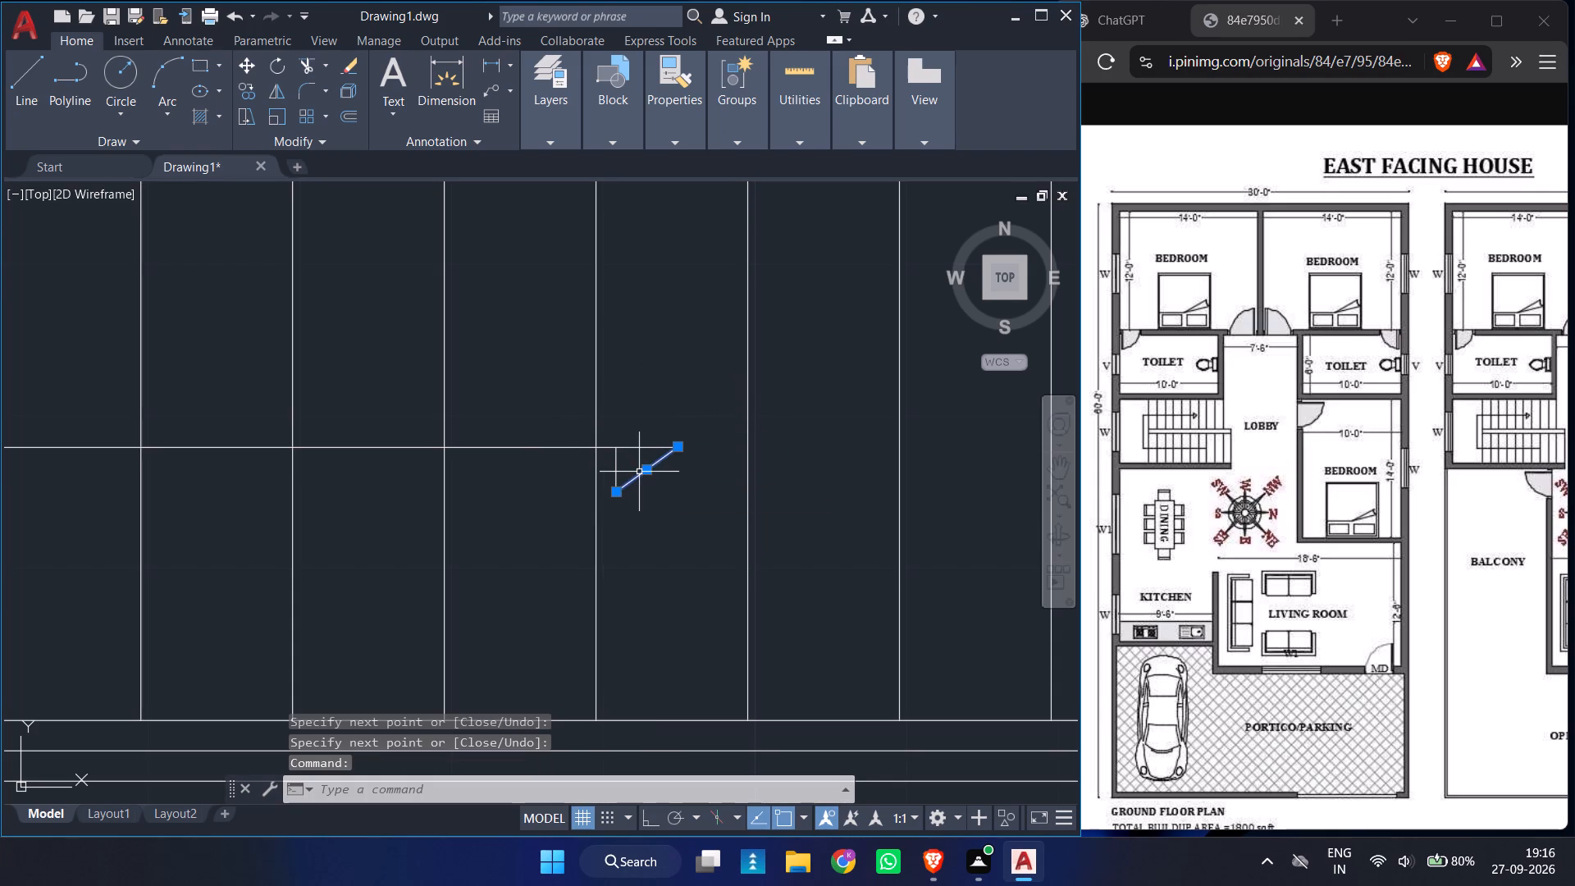
pyautogui.click(617, 464)
pyautogui.write('MI')
pyautogui.press('Return')
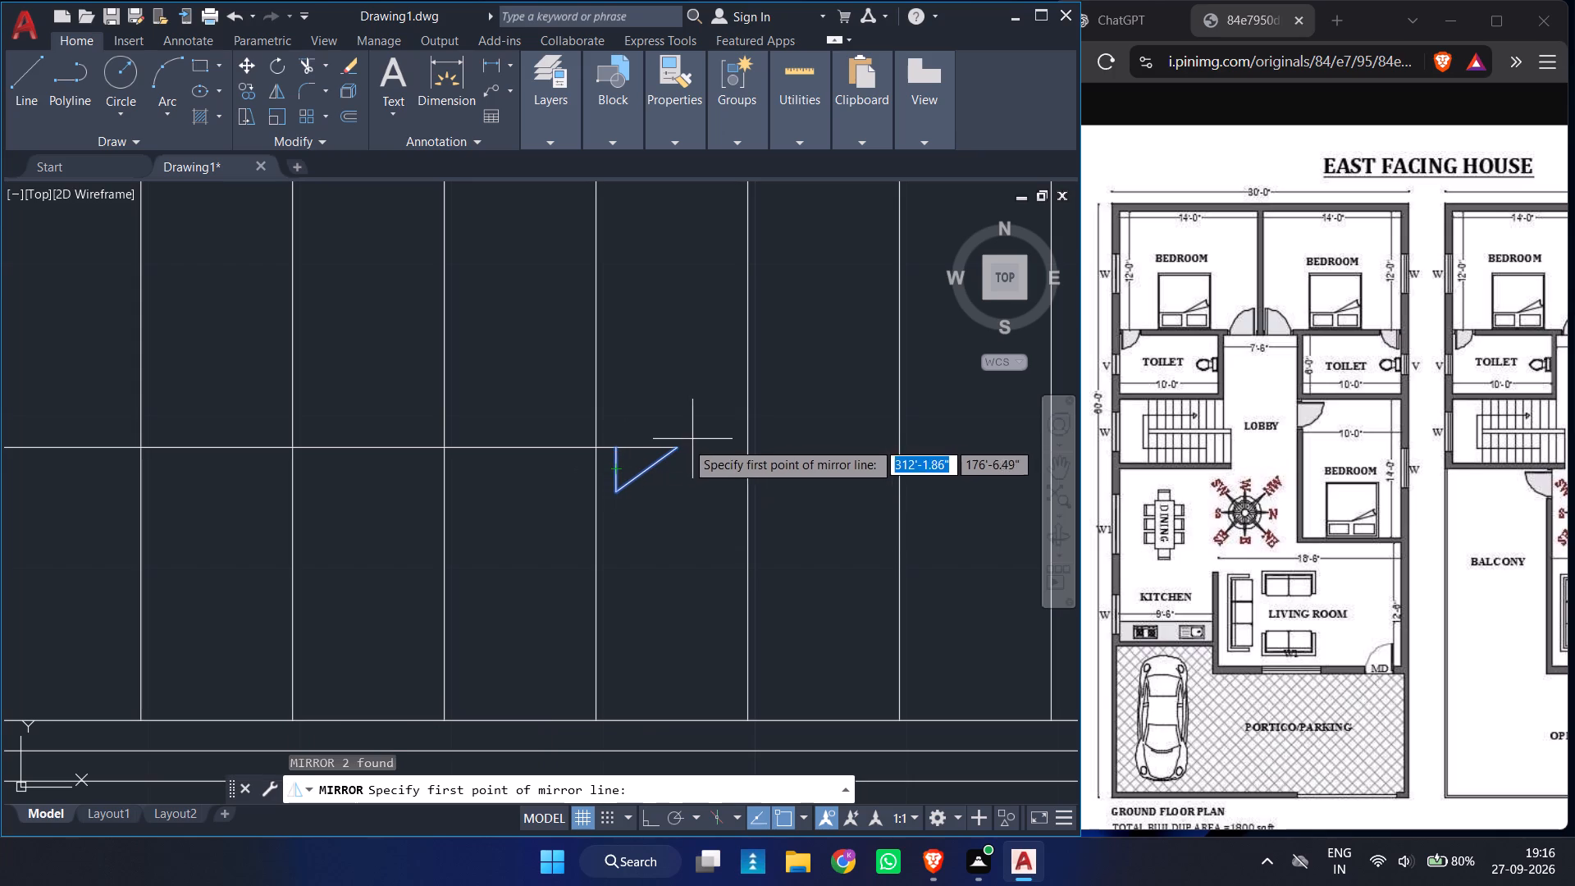
pyautogui.click(678, 446)
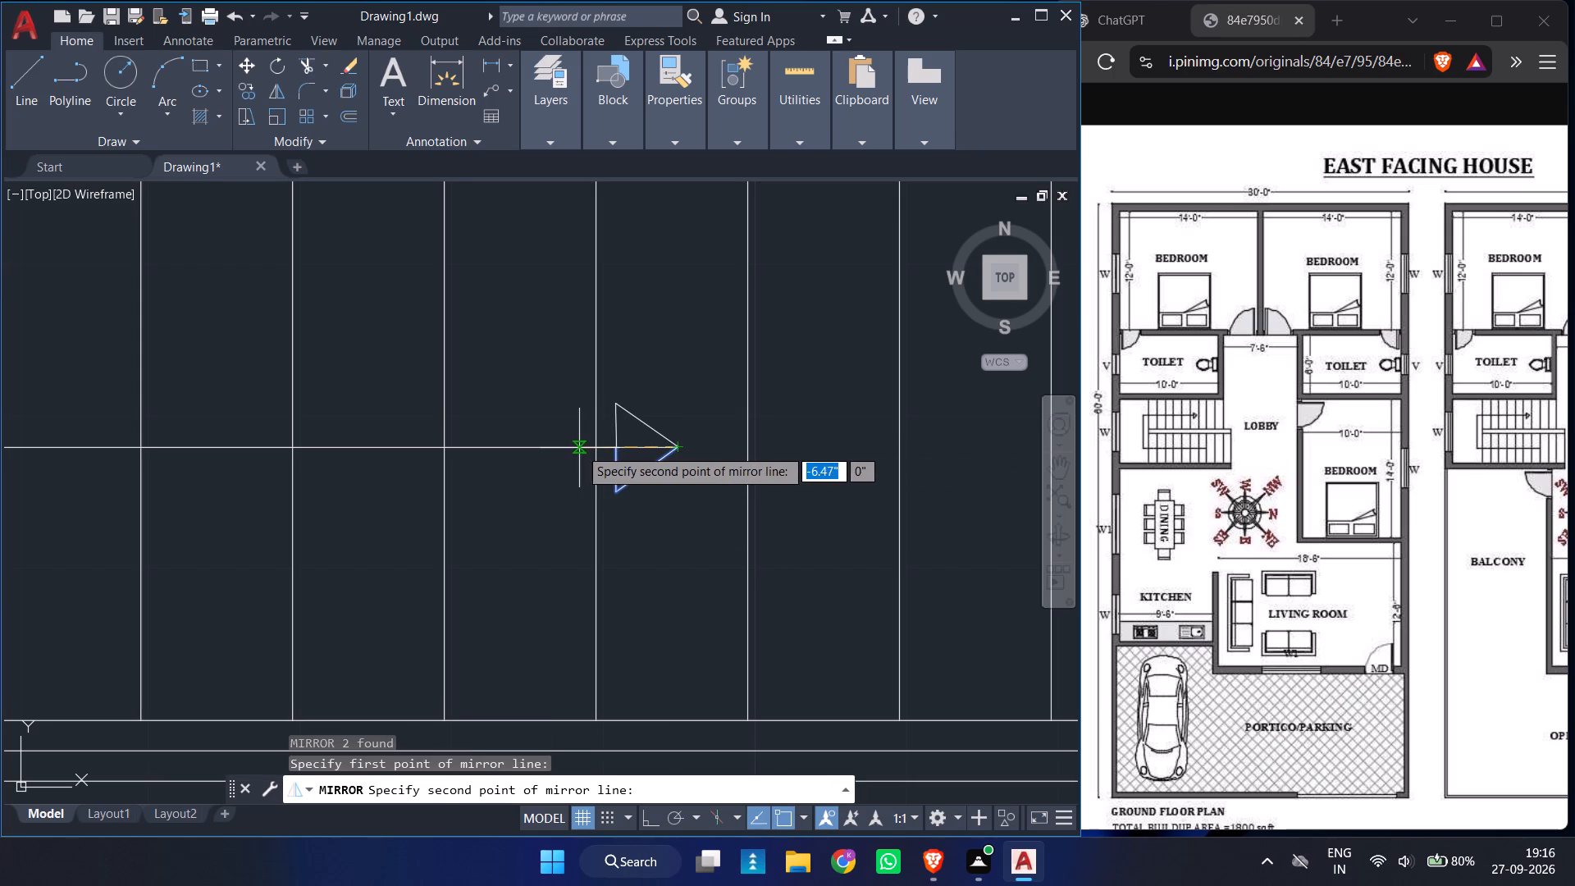
pyautogui.click(614, 446)
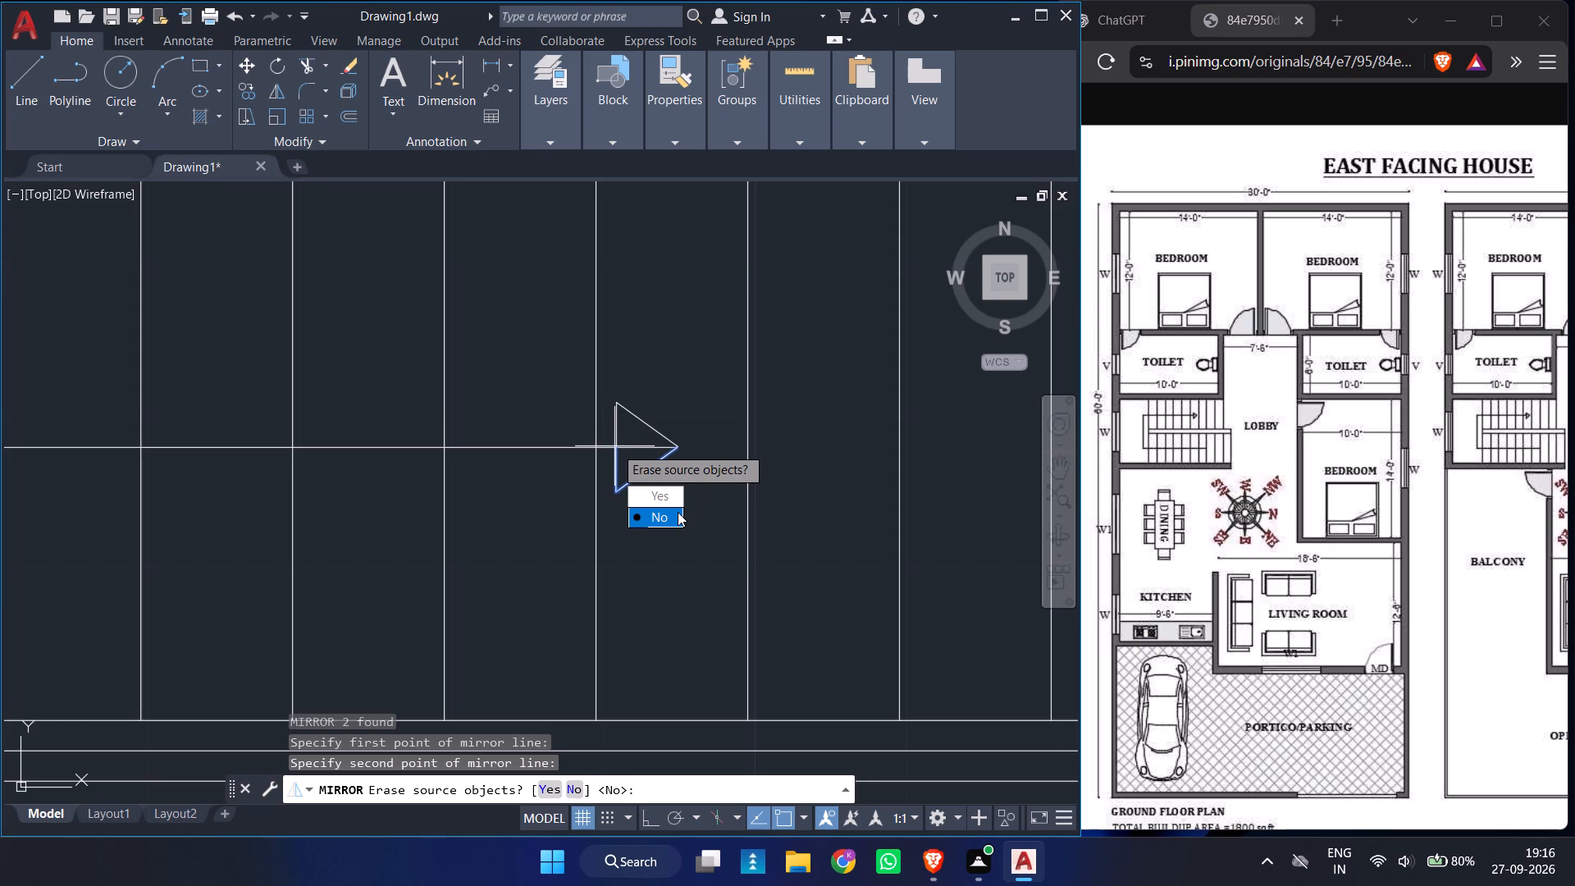
pyautogui.moveTo(678, 512); pyautogui.dragTo(614, 446)
# Fill both halves of the staircase direction arrowhead with a Solid hatch.
pyautogui.keyDown('ctrl'); pyautogui.scroll(-3, 736, 292); pyautogui.keyUp('ctrl')
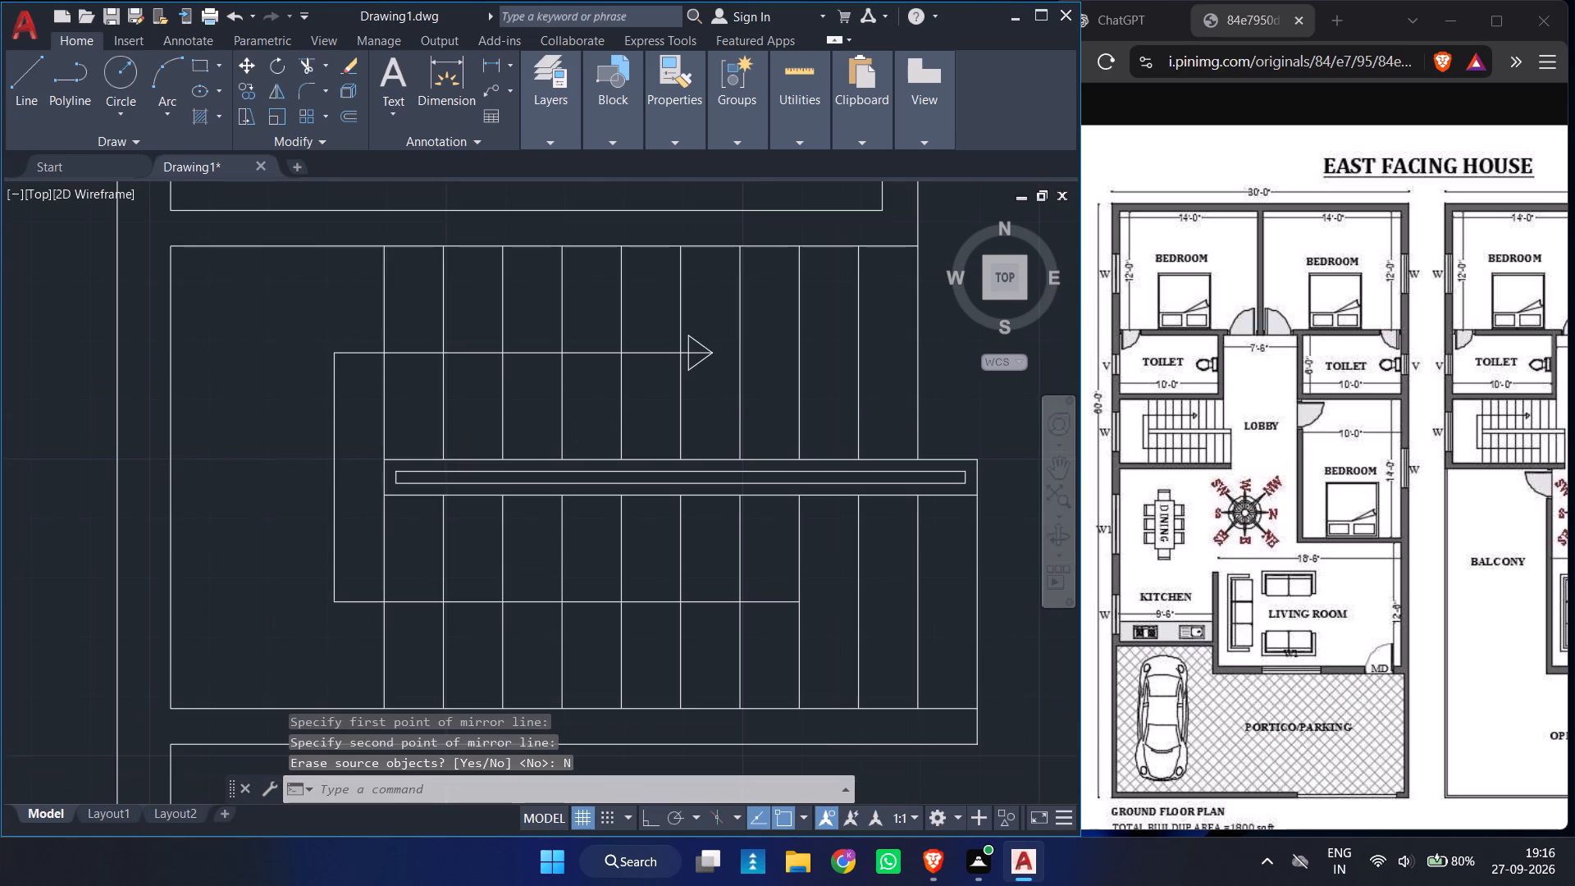
pyautogui.click(204, 120)
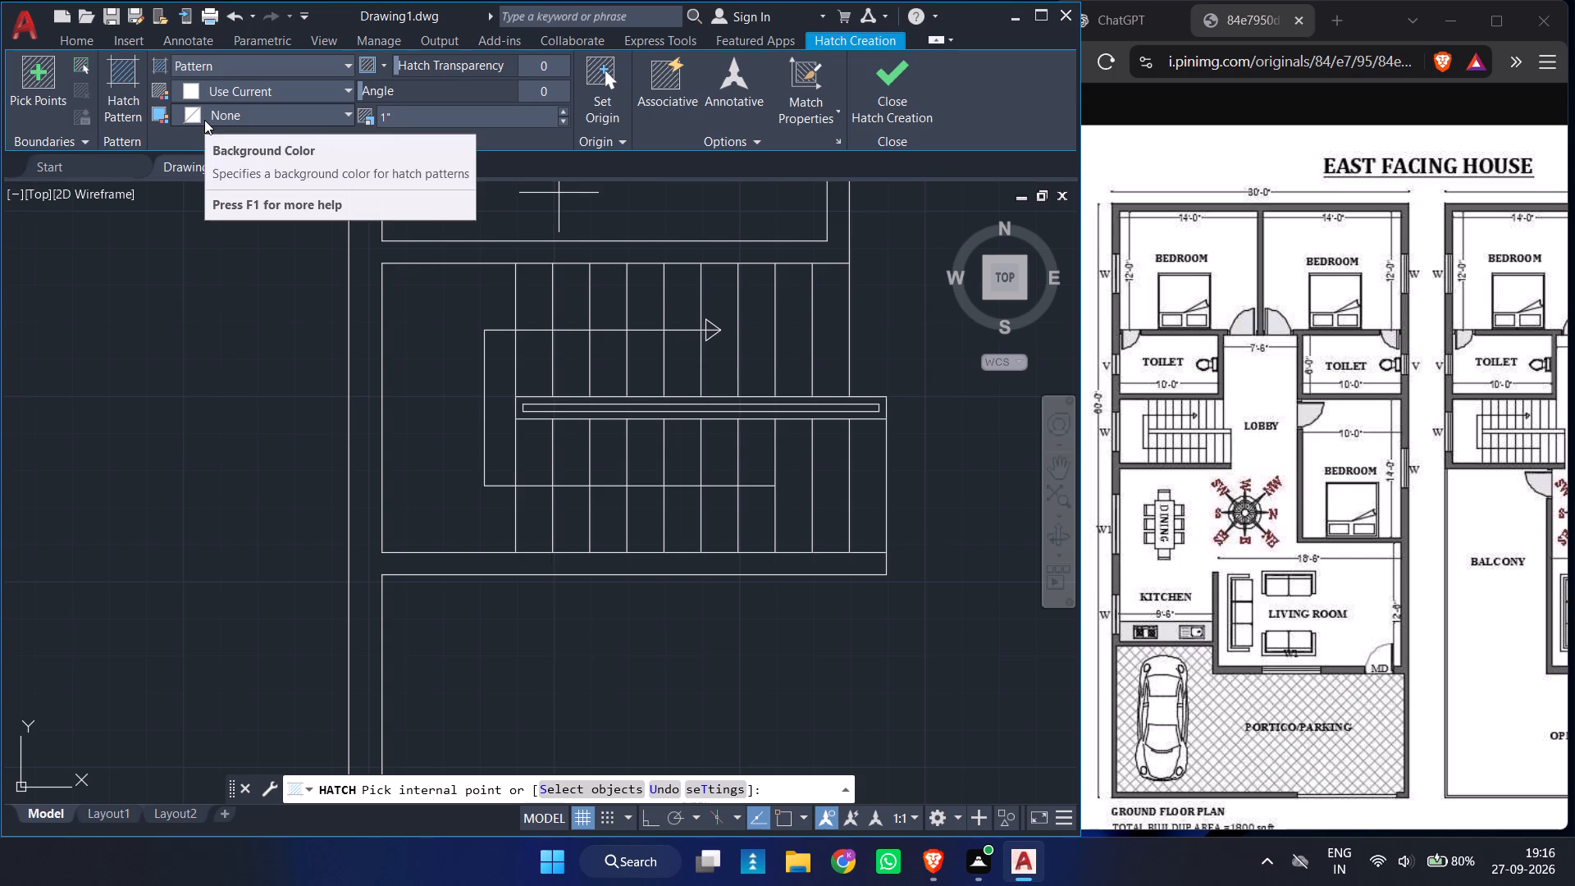
pyautogui.click(324, 64)
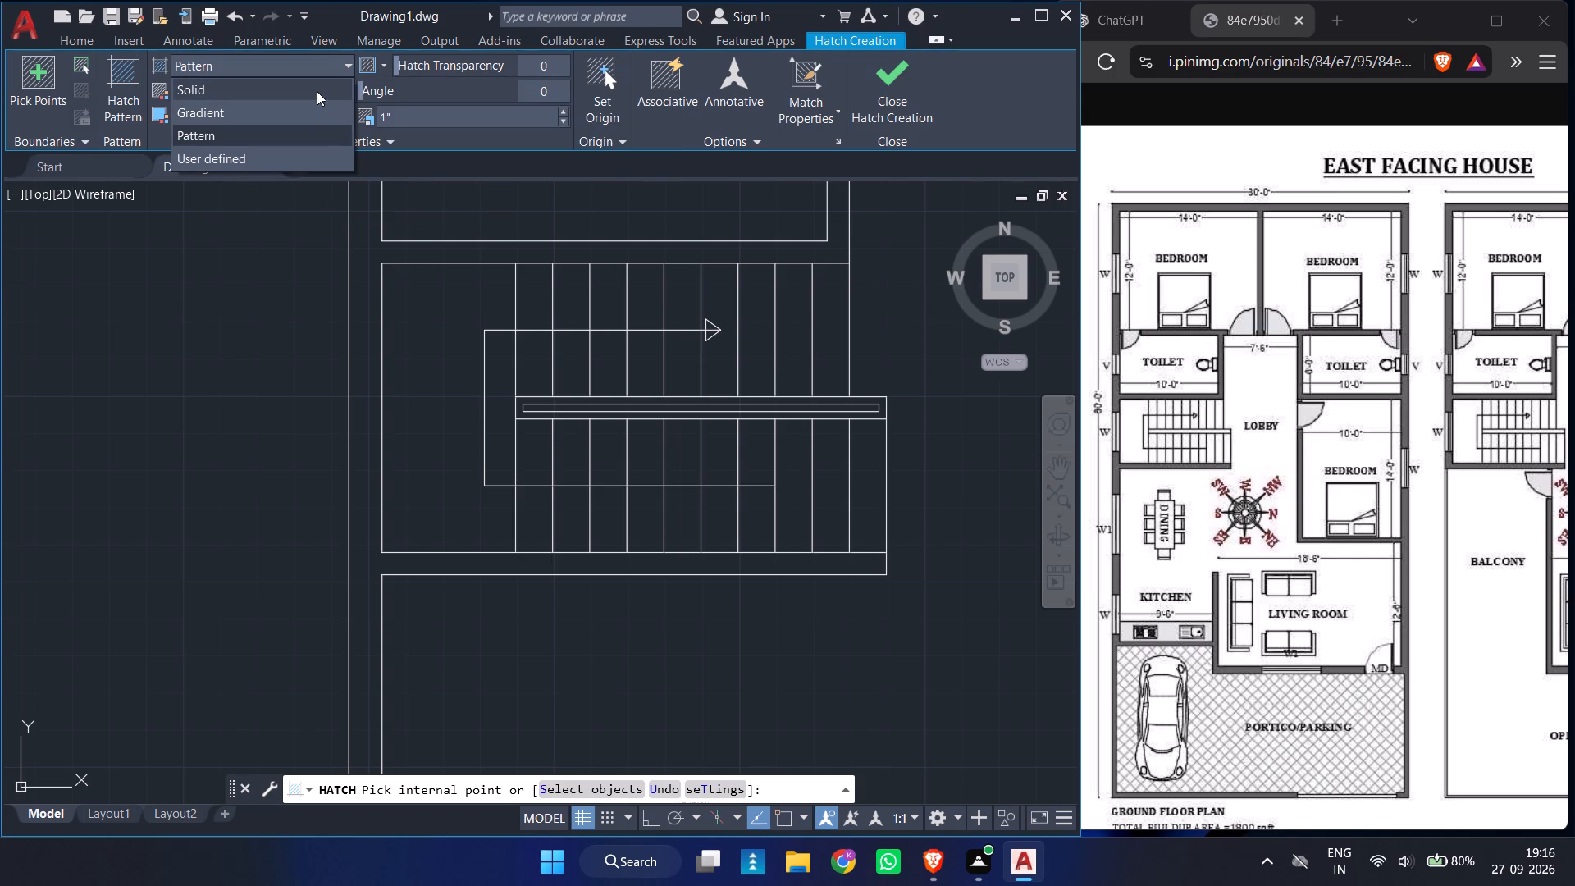
pyautogui.click(316, 91)
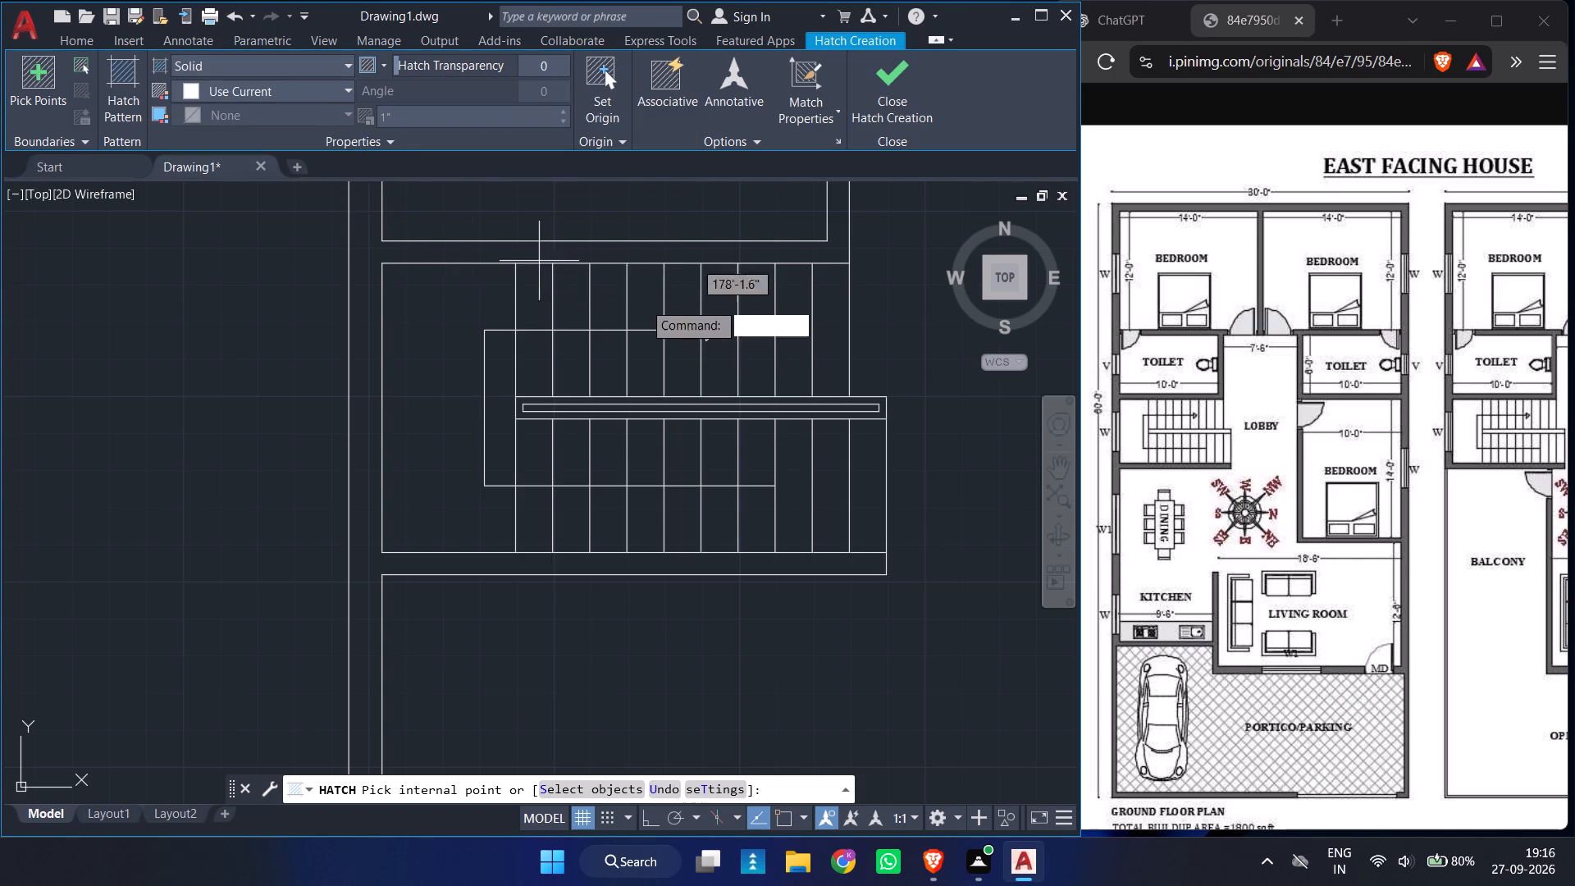
pyautogui.scroll(2, 717, 330)
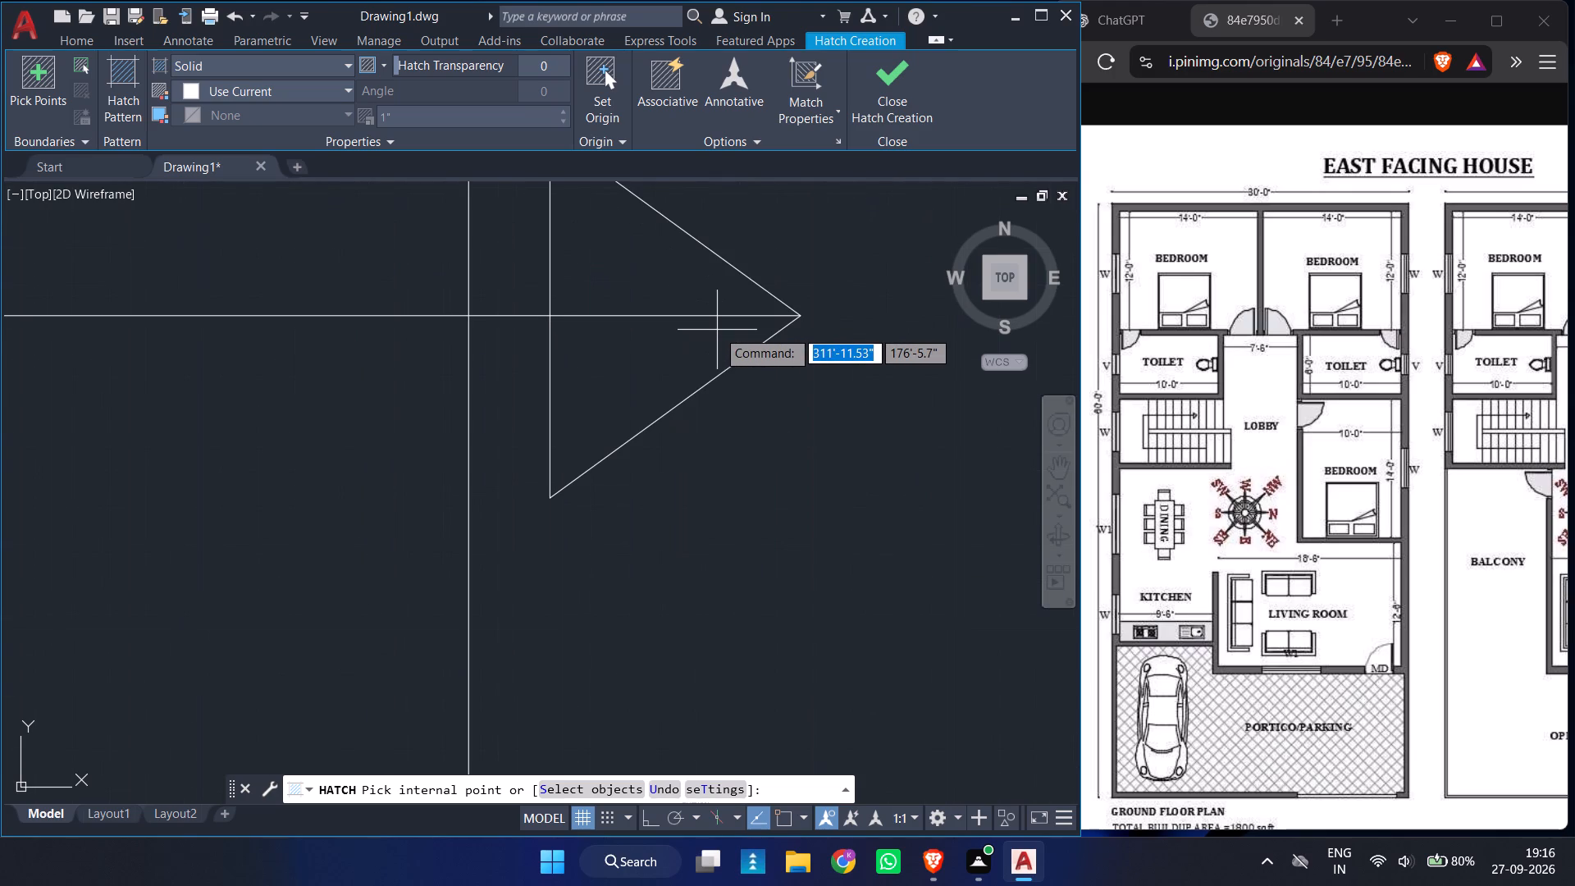
pyautogui.click(717, 330)
pyautogui.click(700, 295)
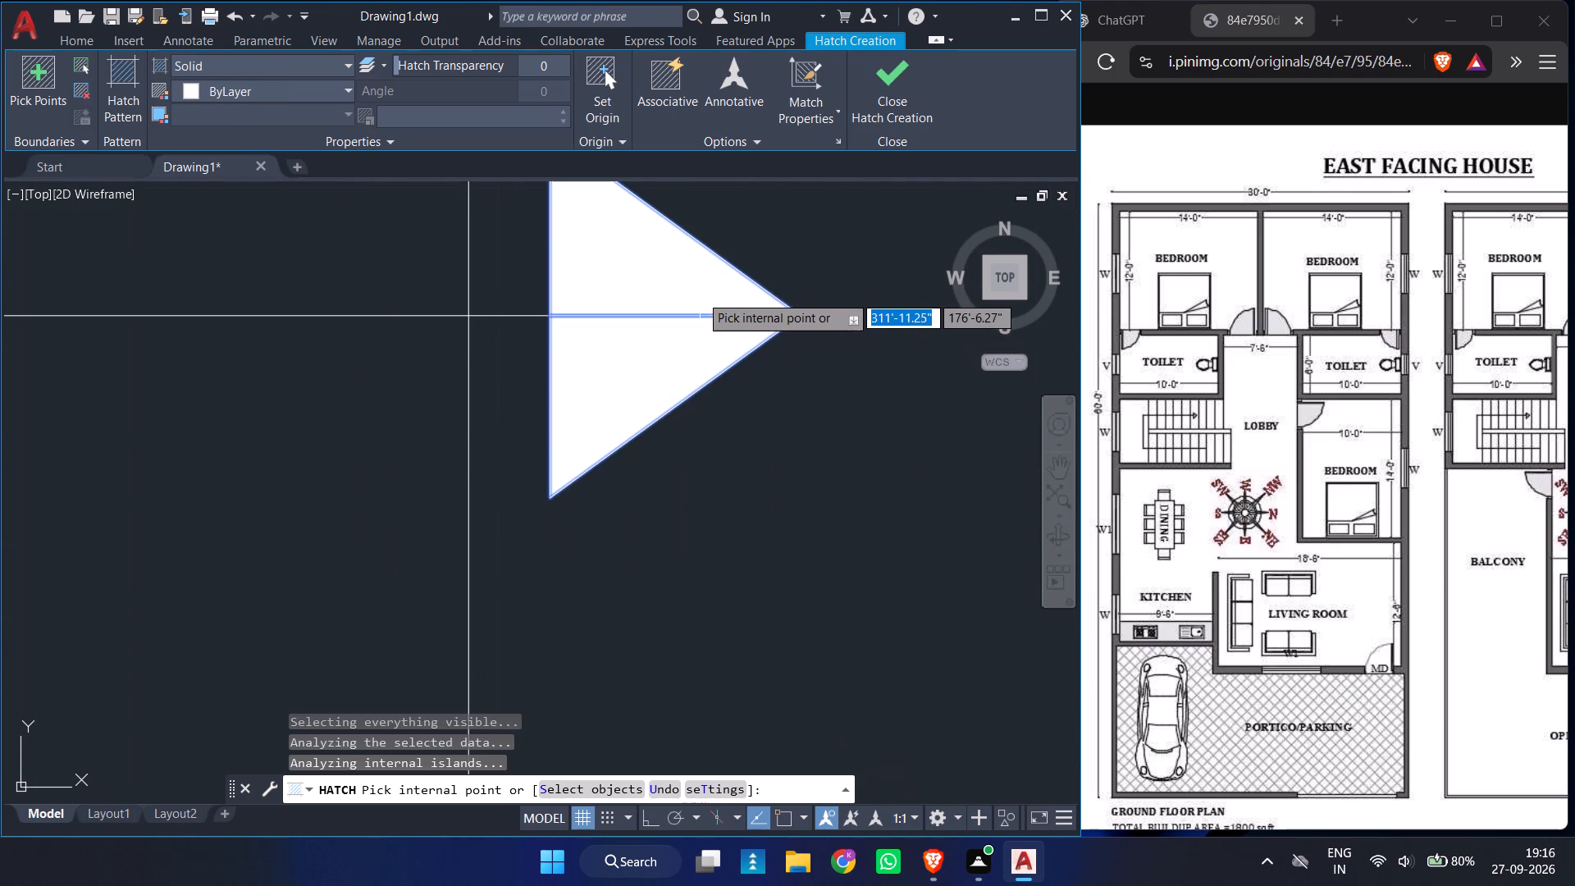
pyautogui.keyDown('ctrl'); pyautogui.scroll(-4, 756, 397); pyautogui.keyUp('ctrl')
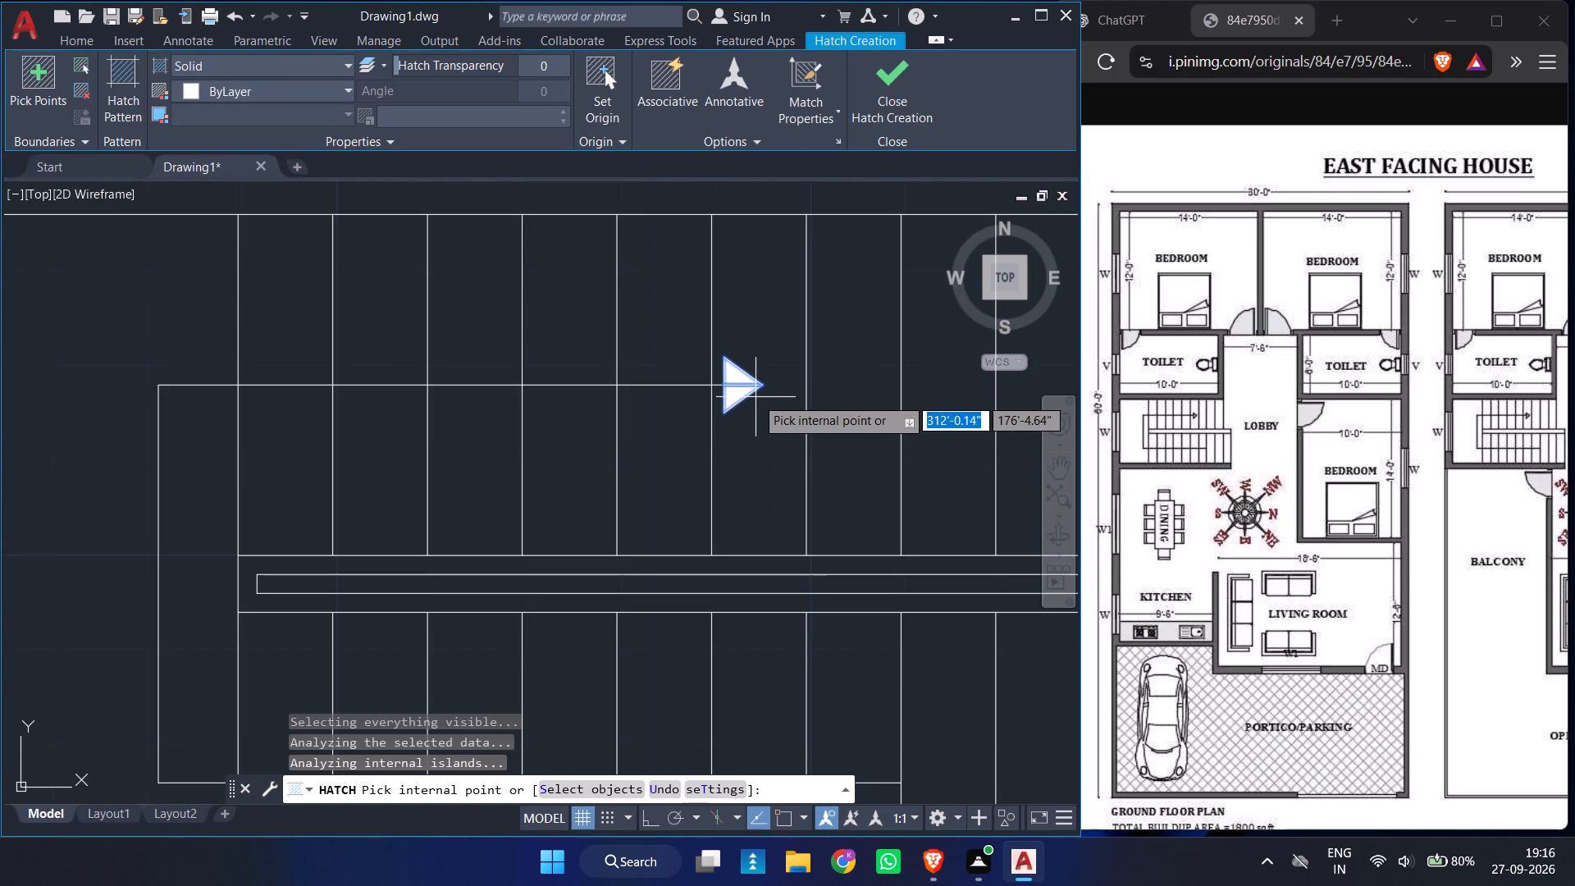
pyautogui.press('Escape')
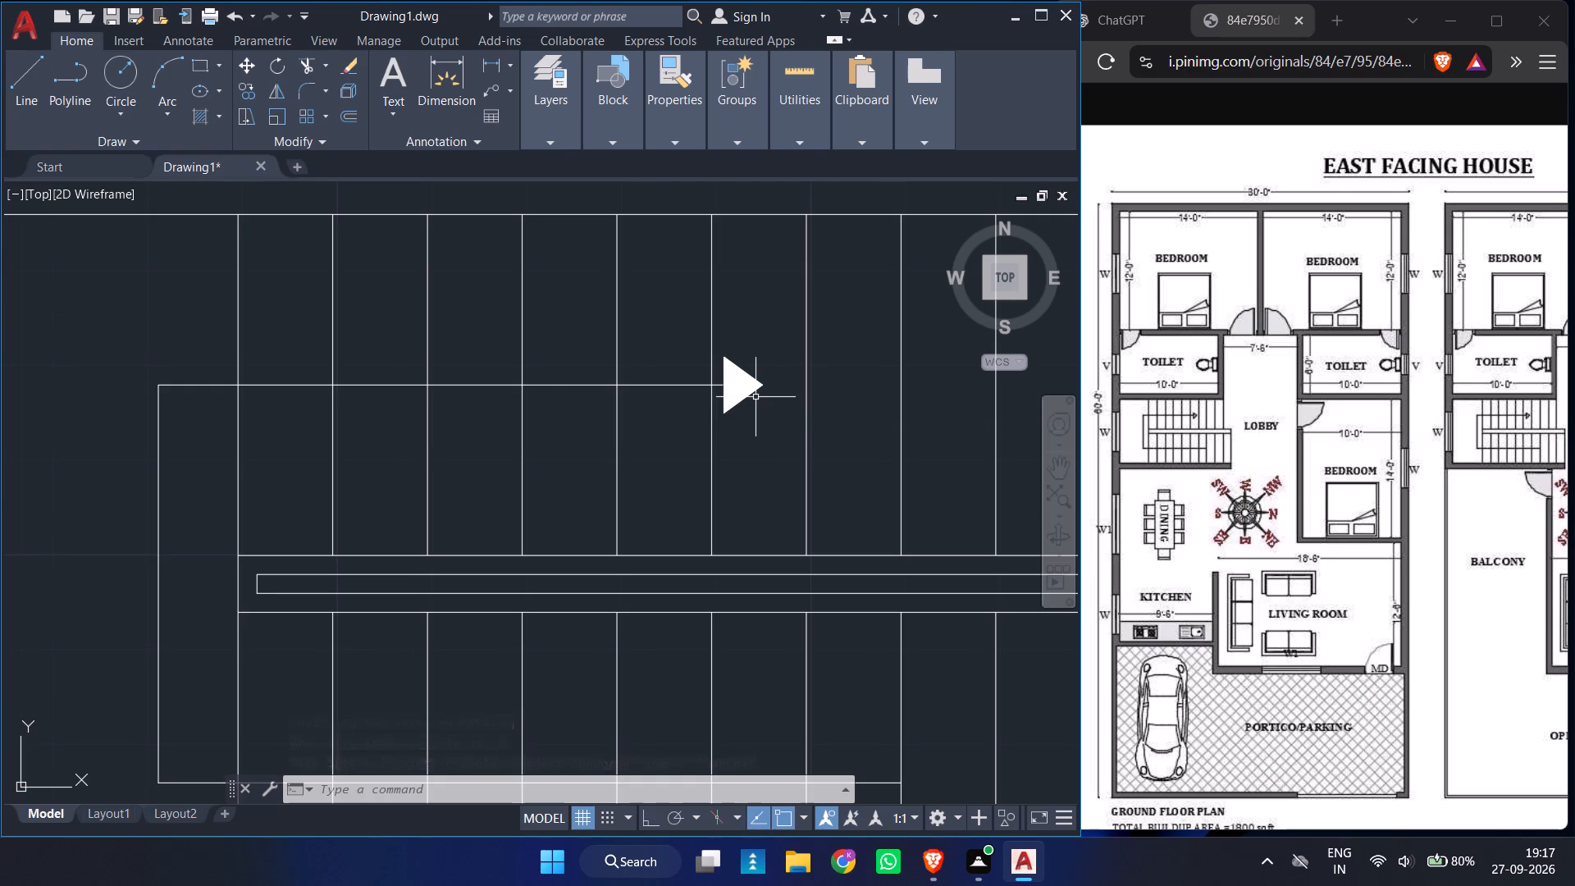
# Open the Tool Palettes for inserting architectural block samples into the plan.
pyautogui.keyDown('ctrl'); pyautogui.scroll(-7, 756, 397); pyautogui.keyUp('ctrl')
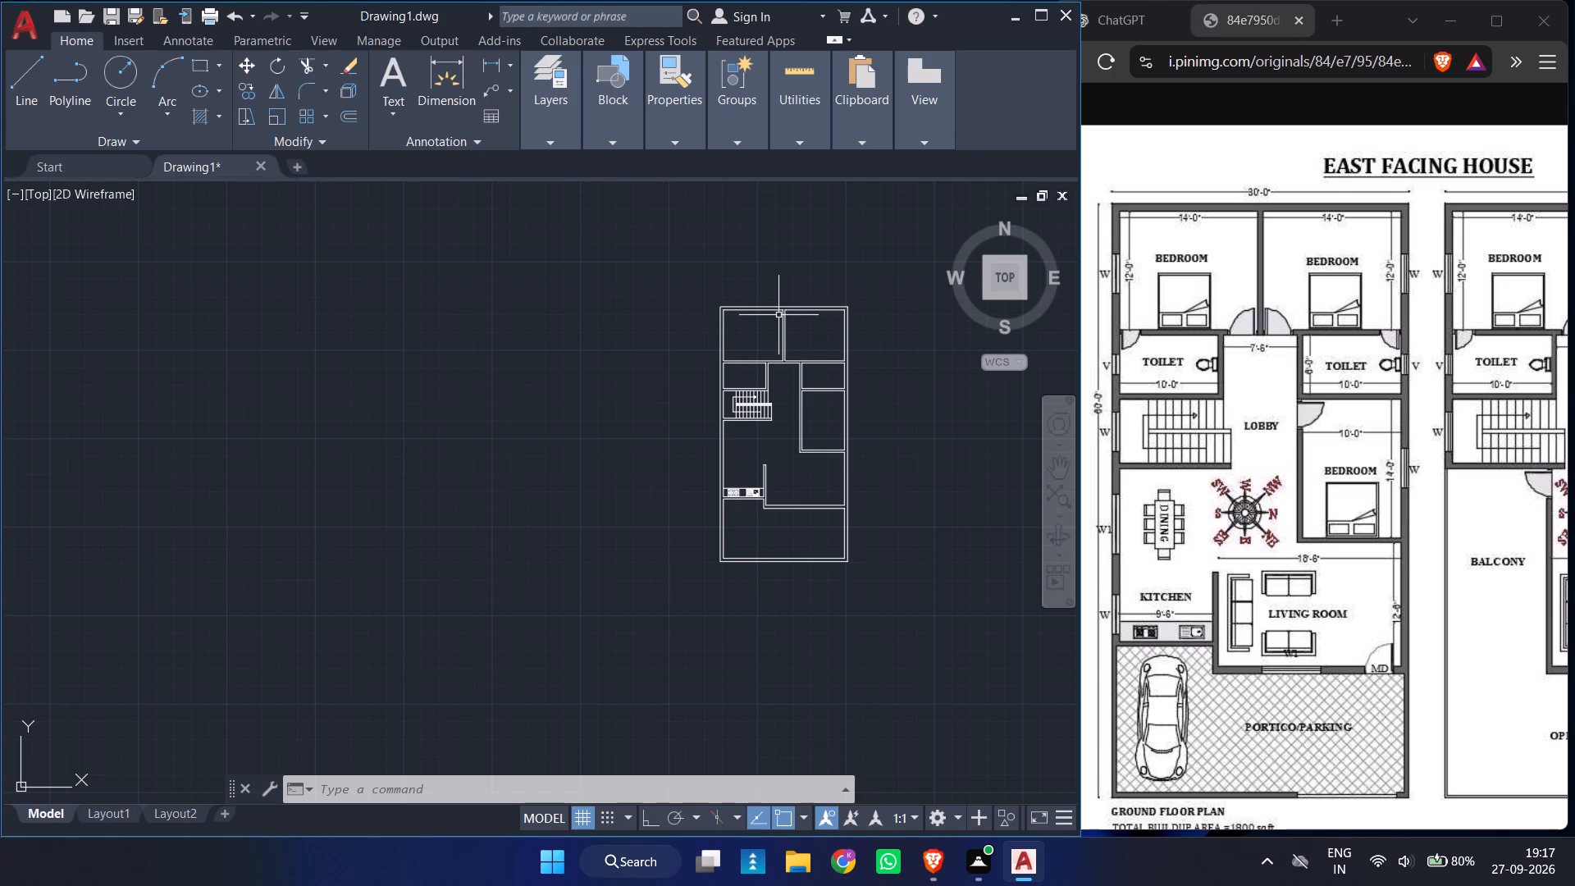
pyautogui.keyDown('ctrl'); pyautogui.scroll(3, 778, 315); pyautogui.keyUp('ctrl')
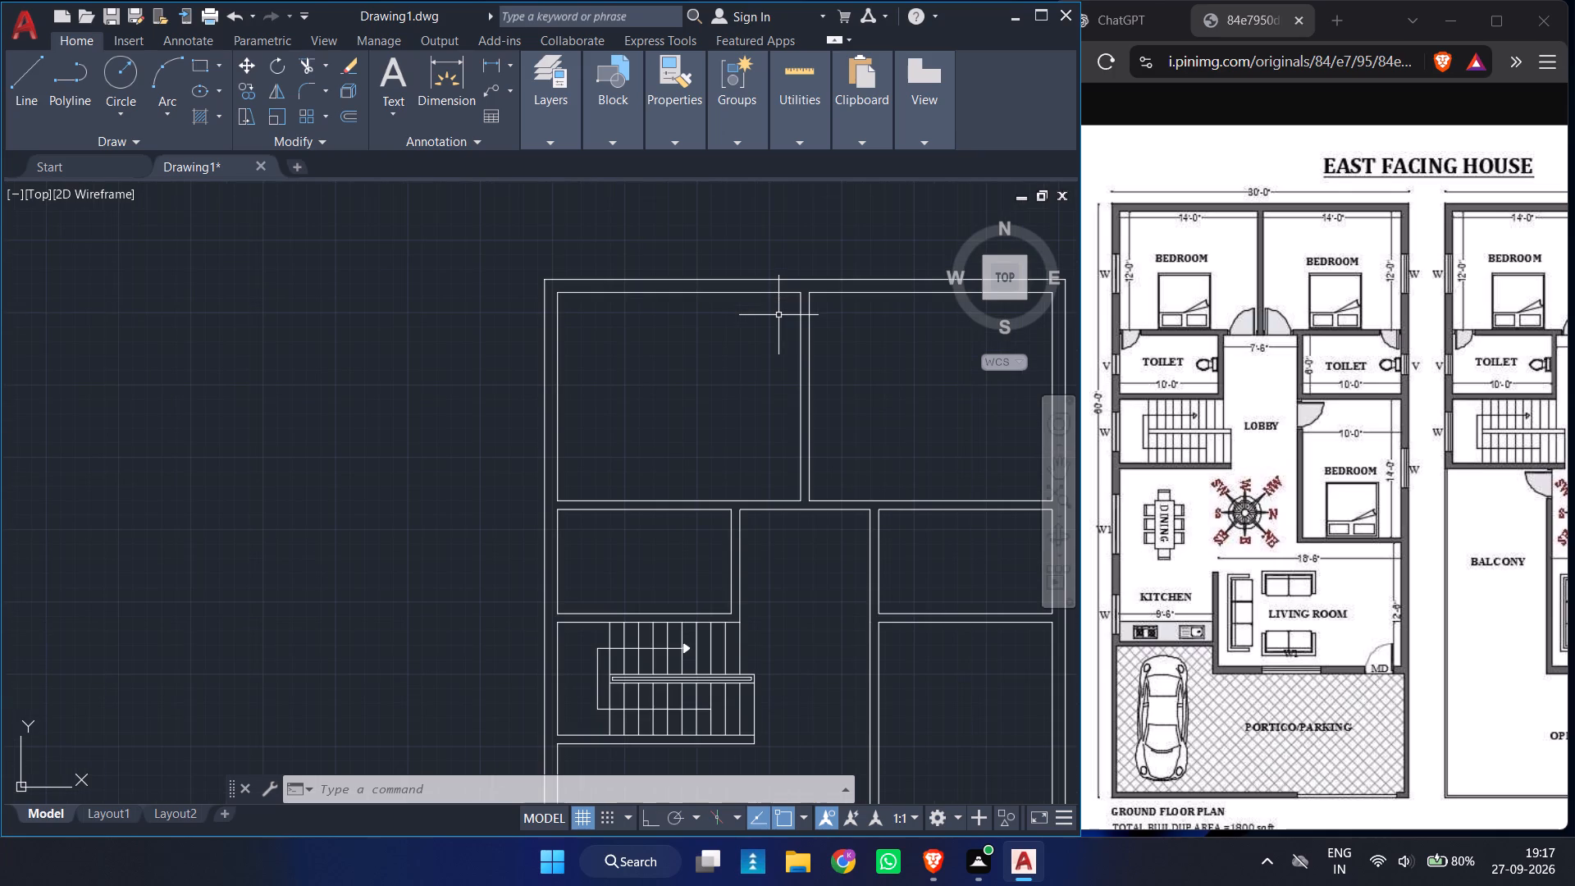
pyautogui.keyDown('ctrl'); pyautogui.scroll(-2, 778, 315); pyautogui.keyUp('ctrl')
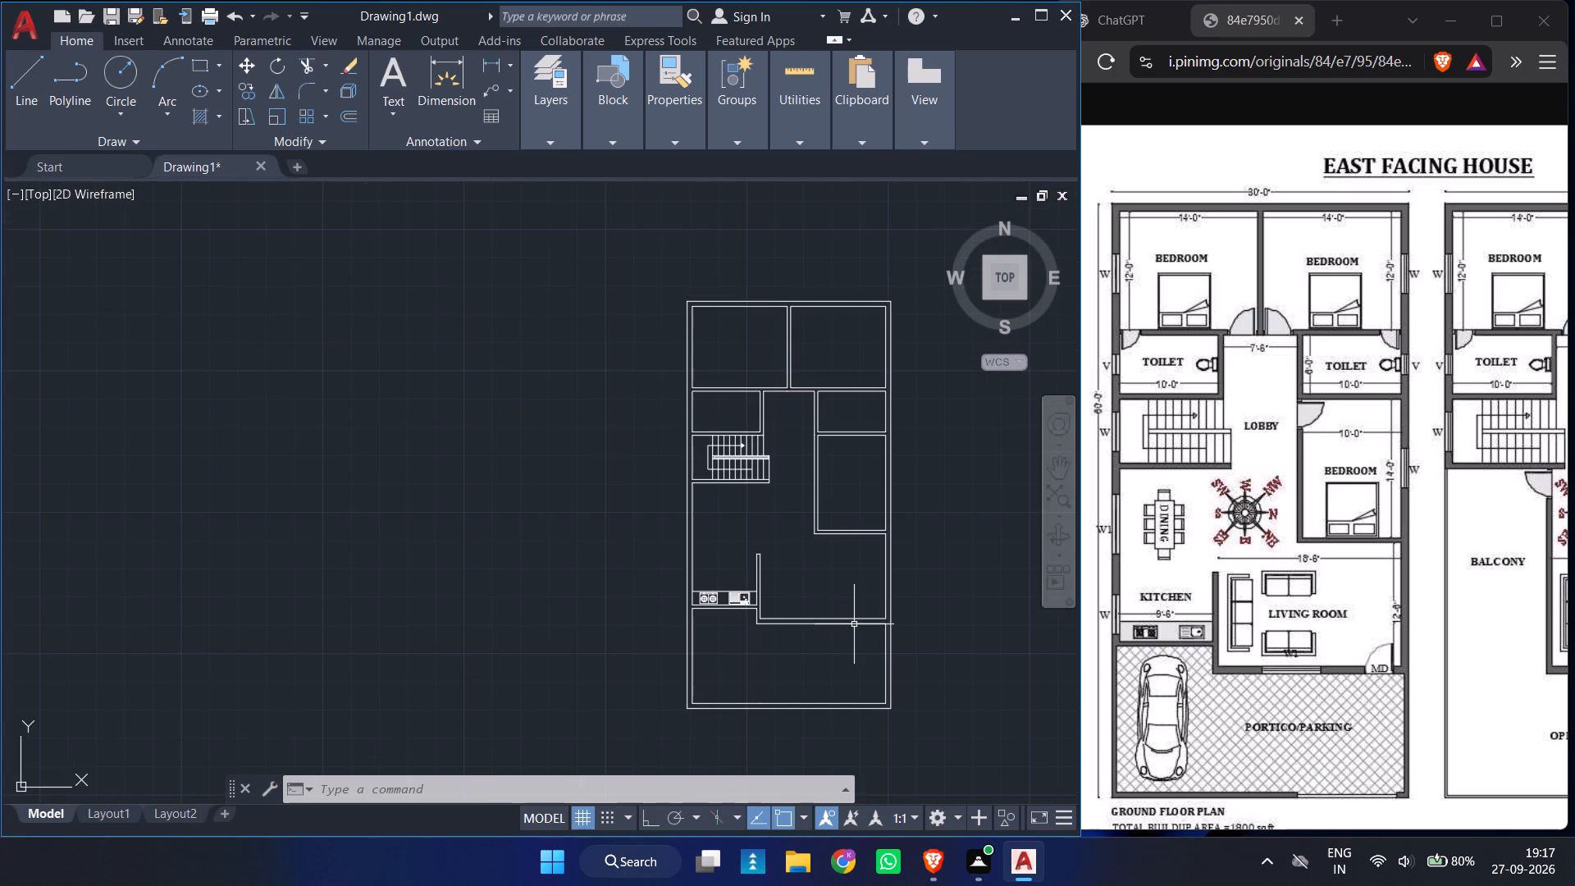
pyautogui.keyDown('ctrl'); pyautogui.scroll(3, 860, 659); pyautogui.keyUp('ctrl')
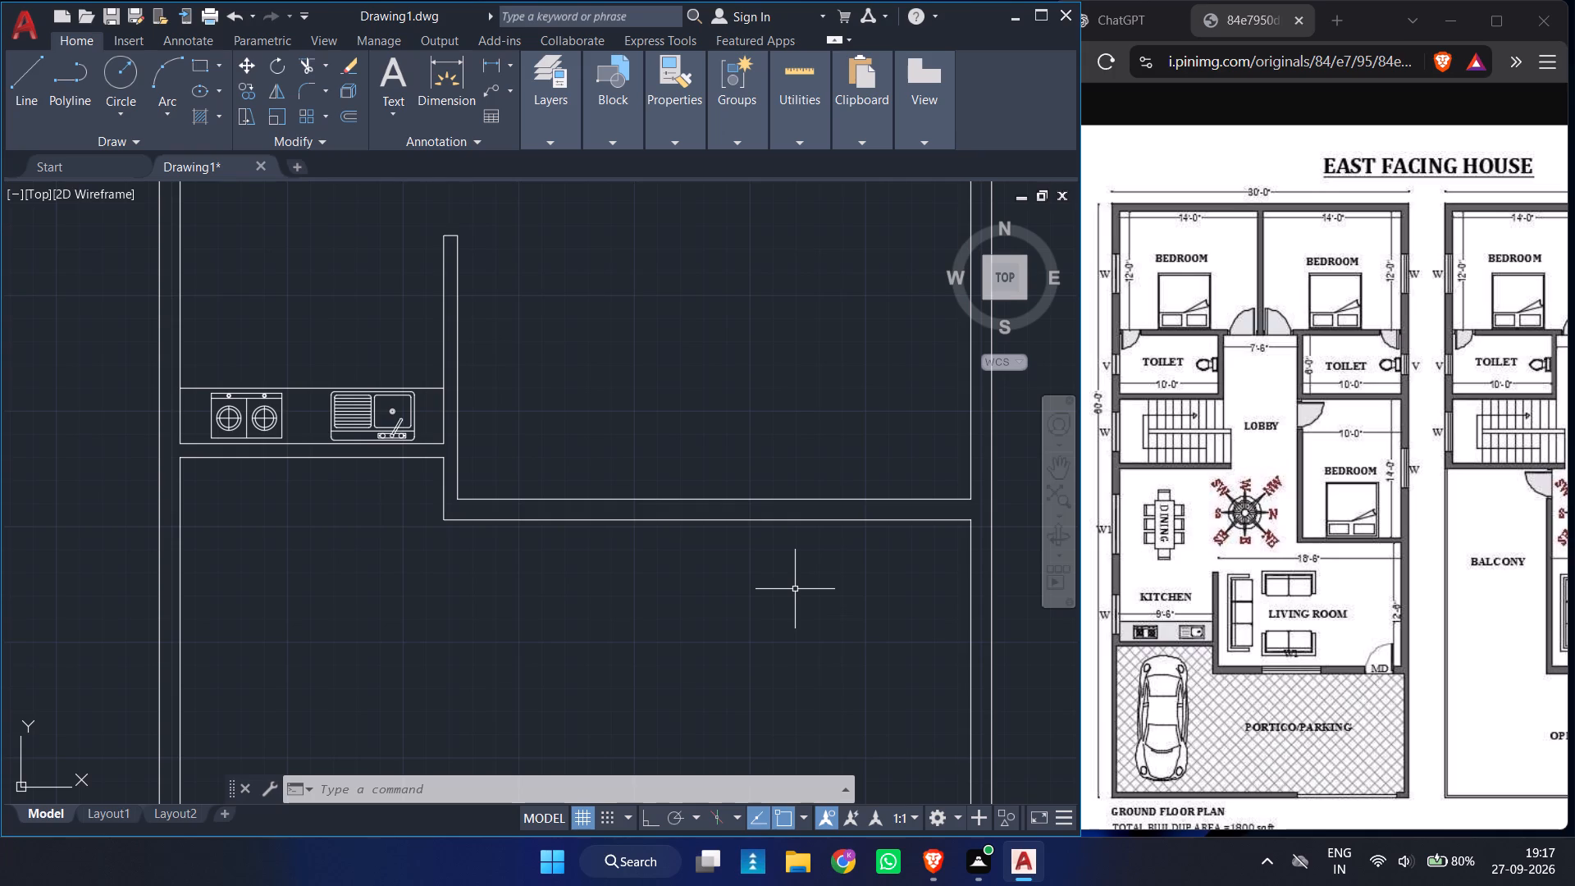
pyautogui.press('t')
pyautogui.write('OOL')
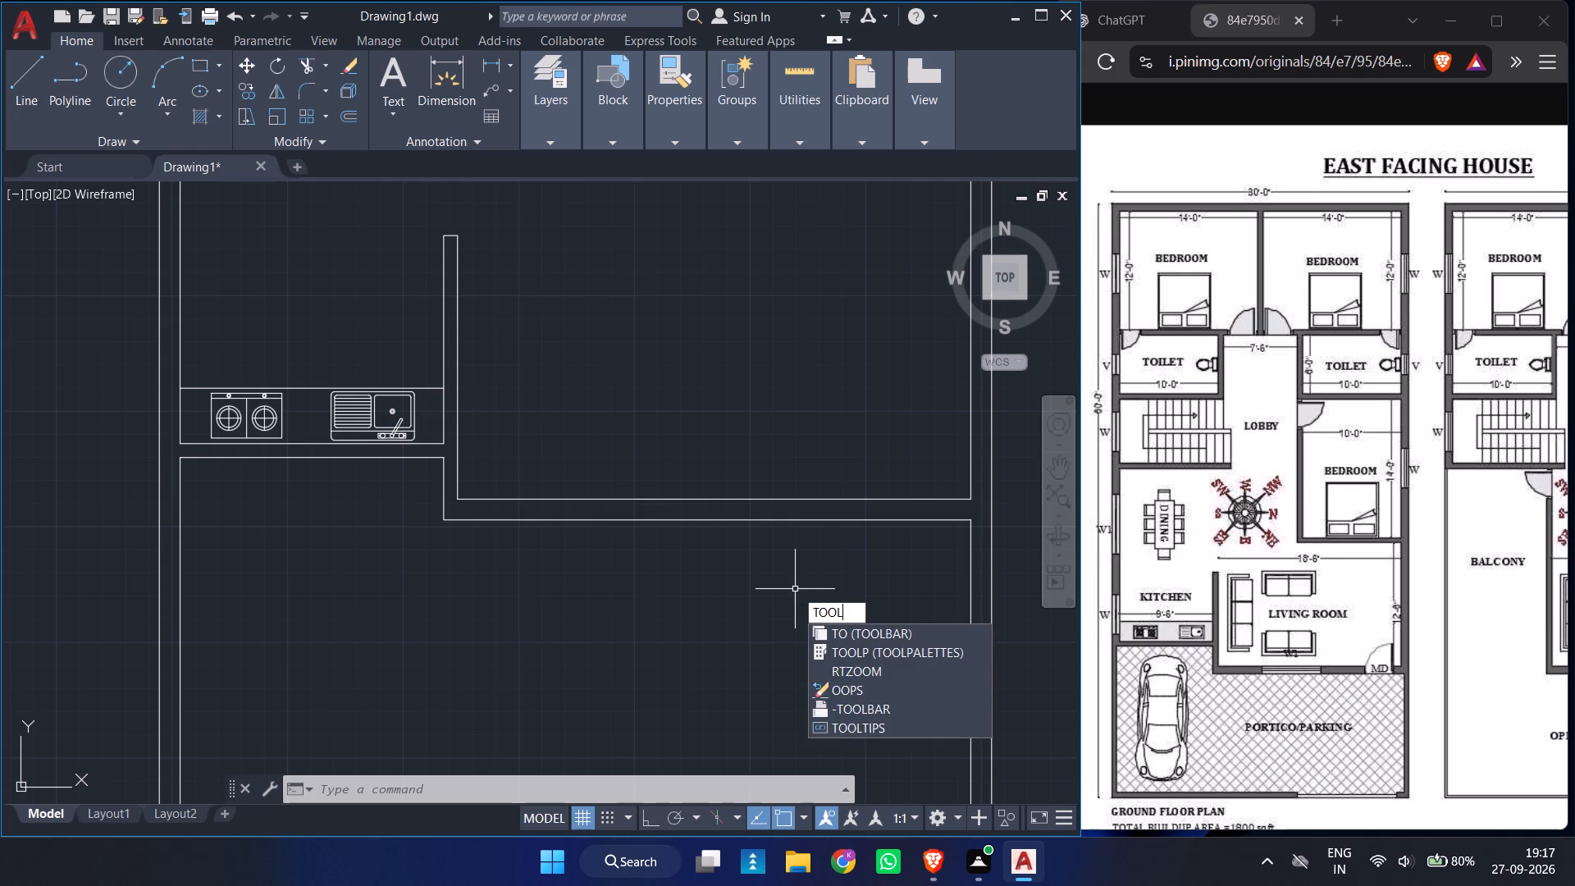
pyautogui.press('space')
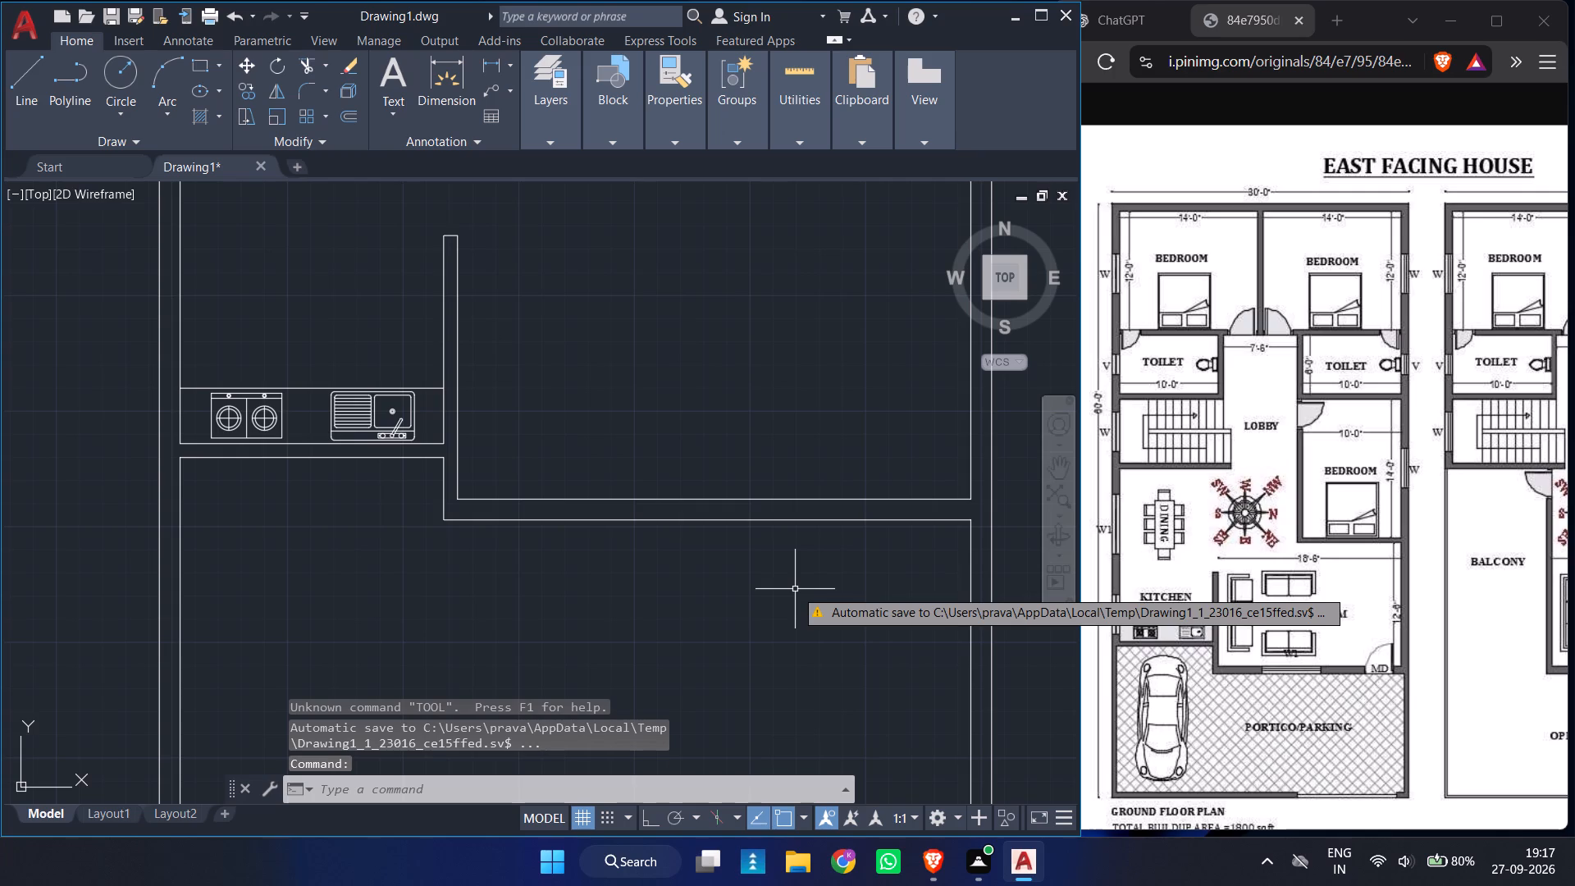
pyautogui.press('Escape')
pyautogui.write('TP')
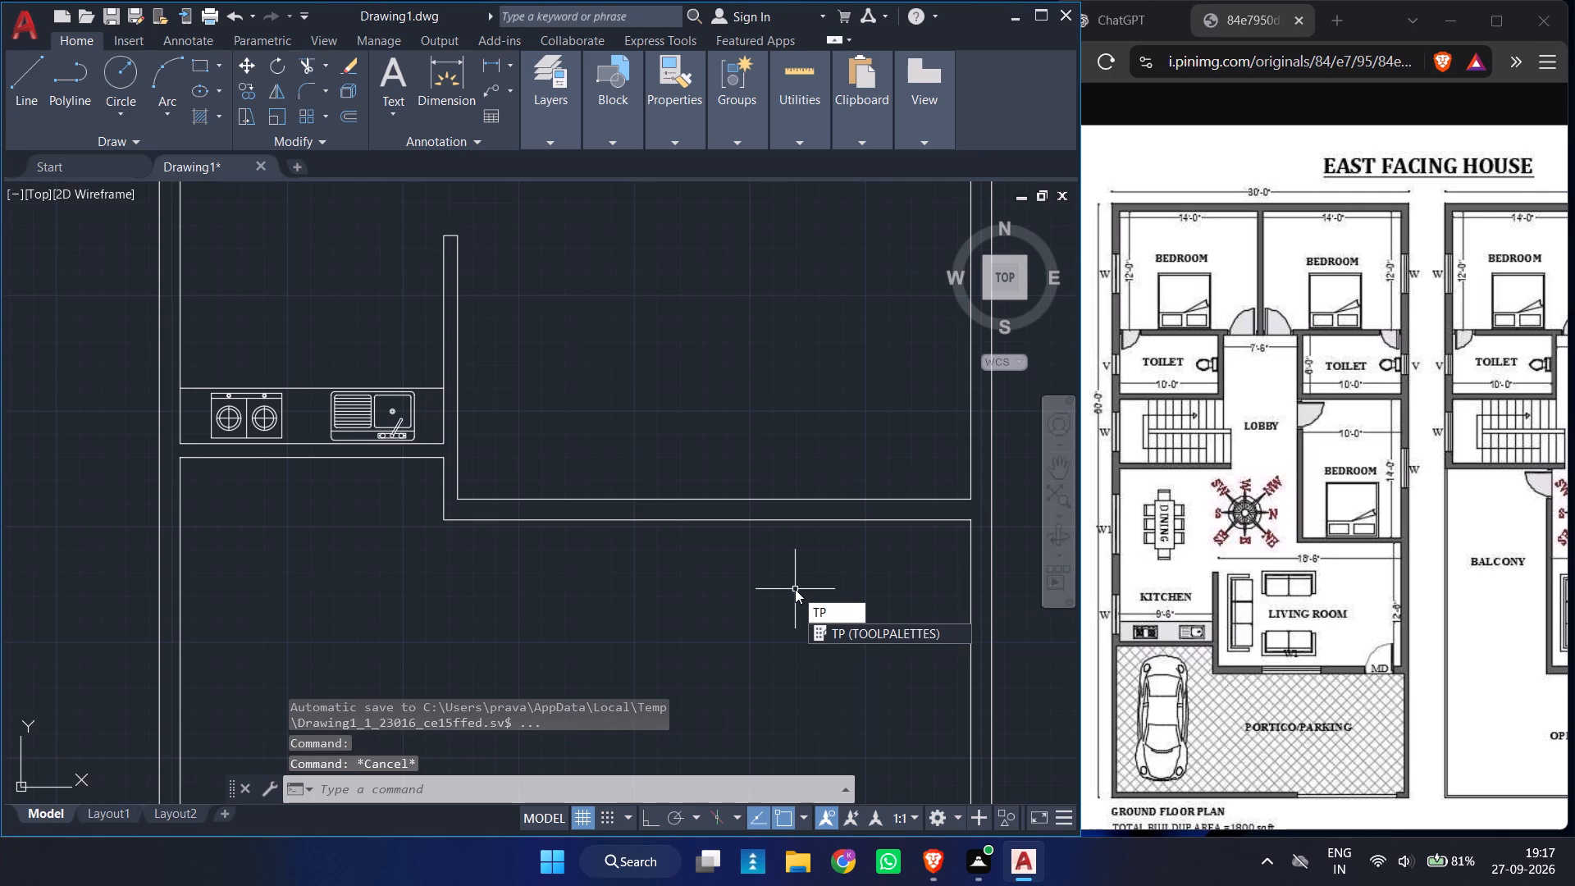
pyautogui.press('Return')
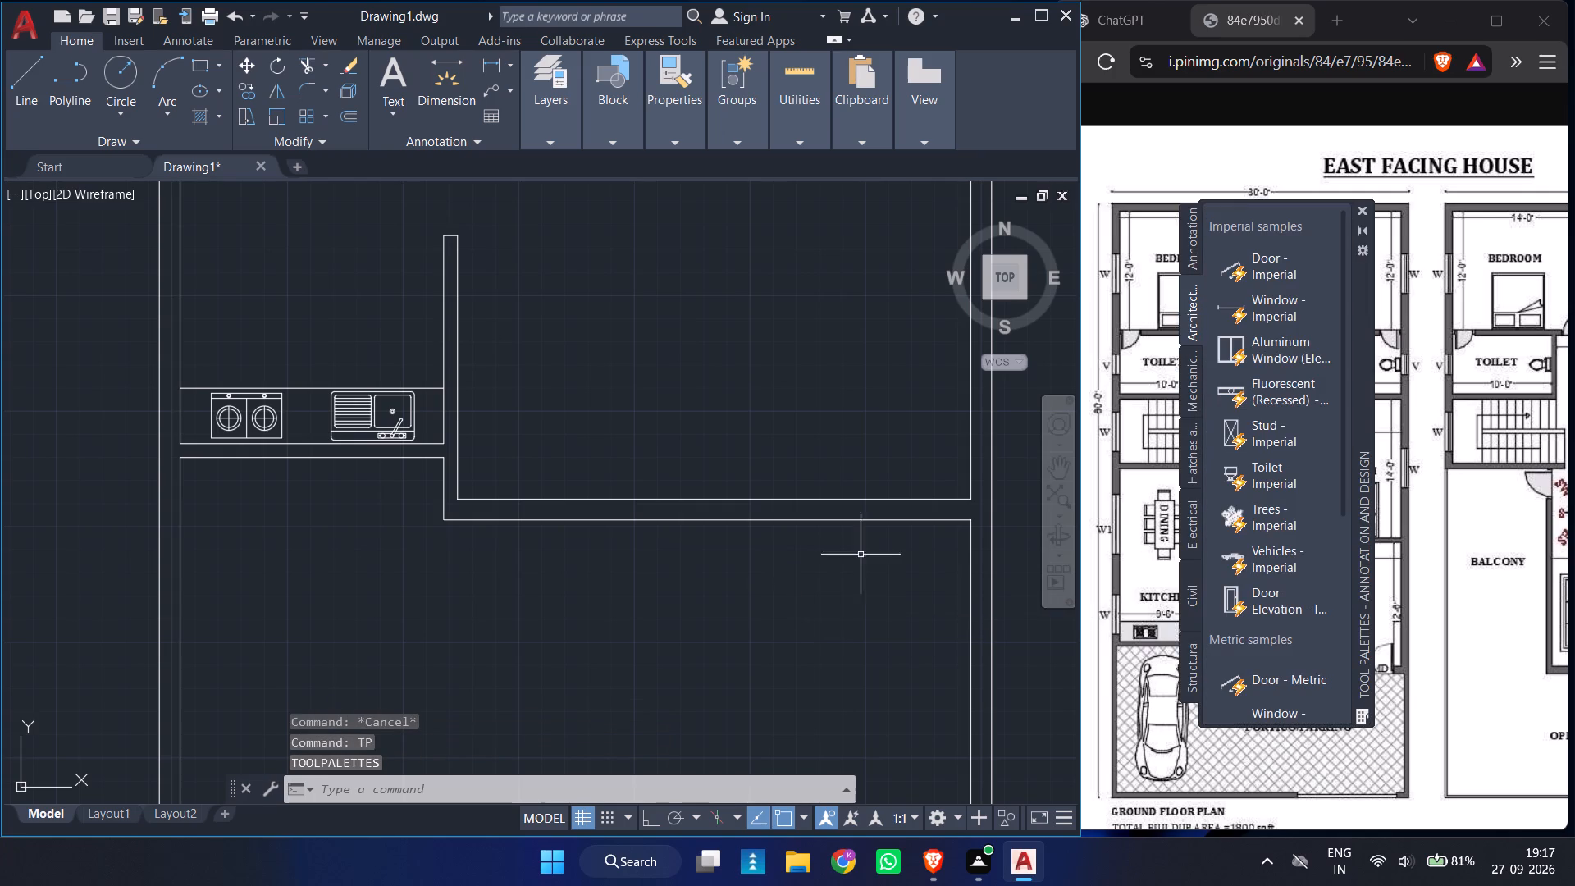
# Insert two Door - Imperial blocks side by side in the open portico area below the living room wall.
pyautogui.click(1260, 263)
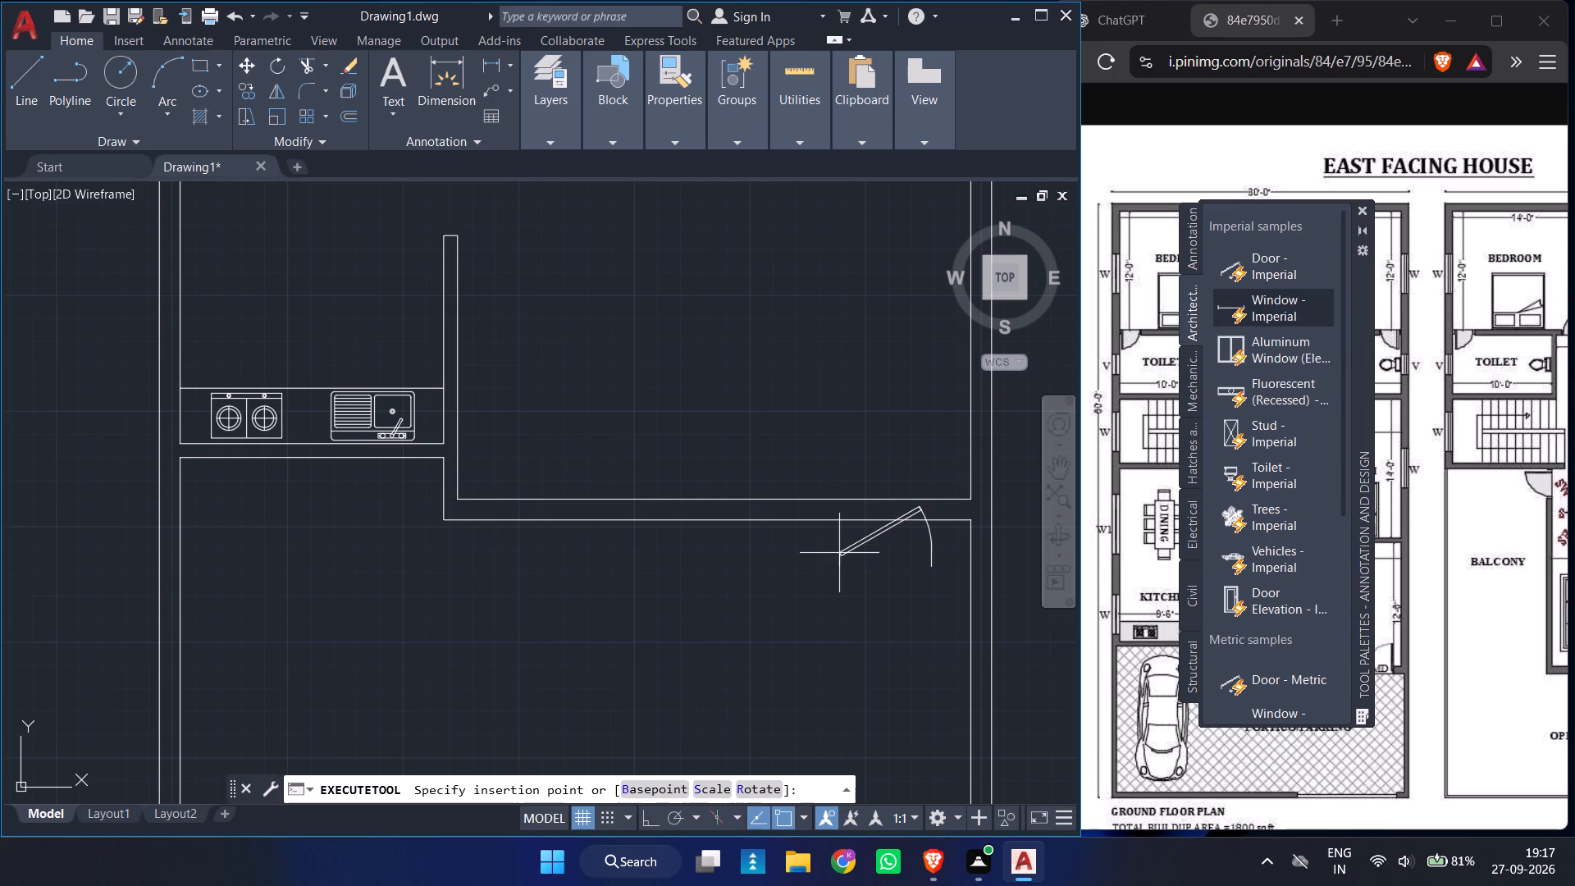
pyautogui.click(756, 627)
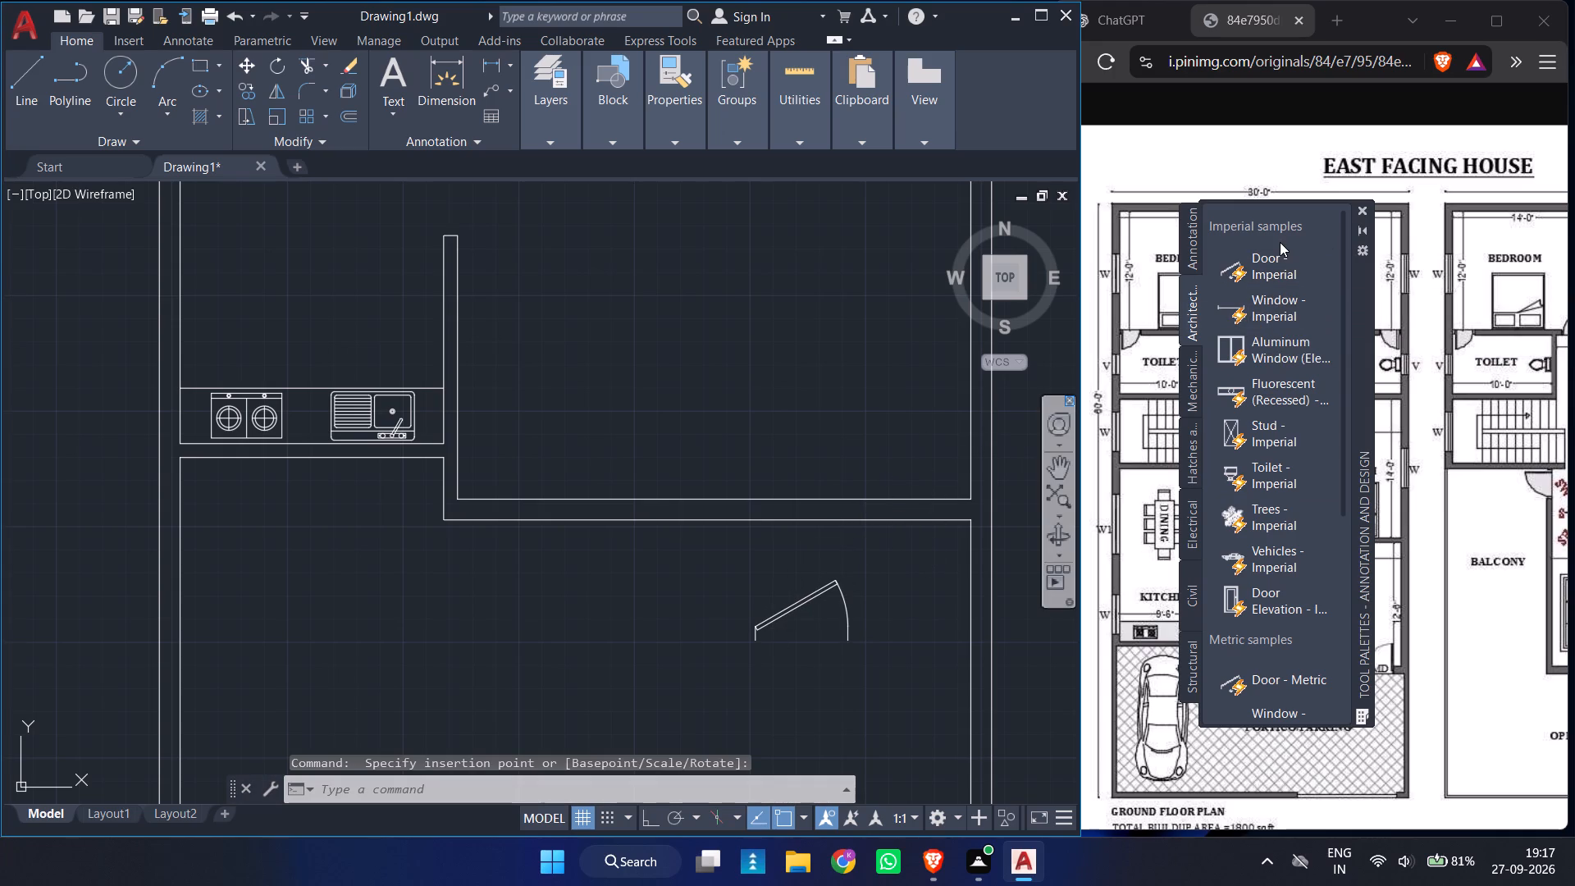
pyautogui.click(1276, 266)
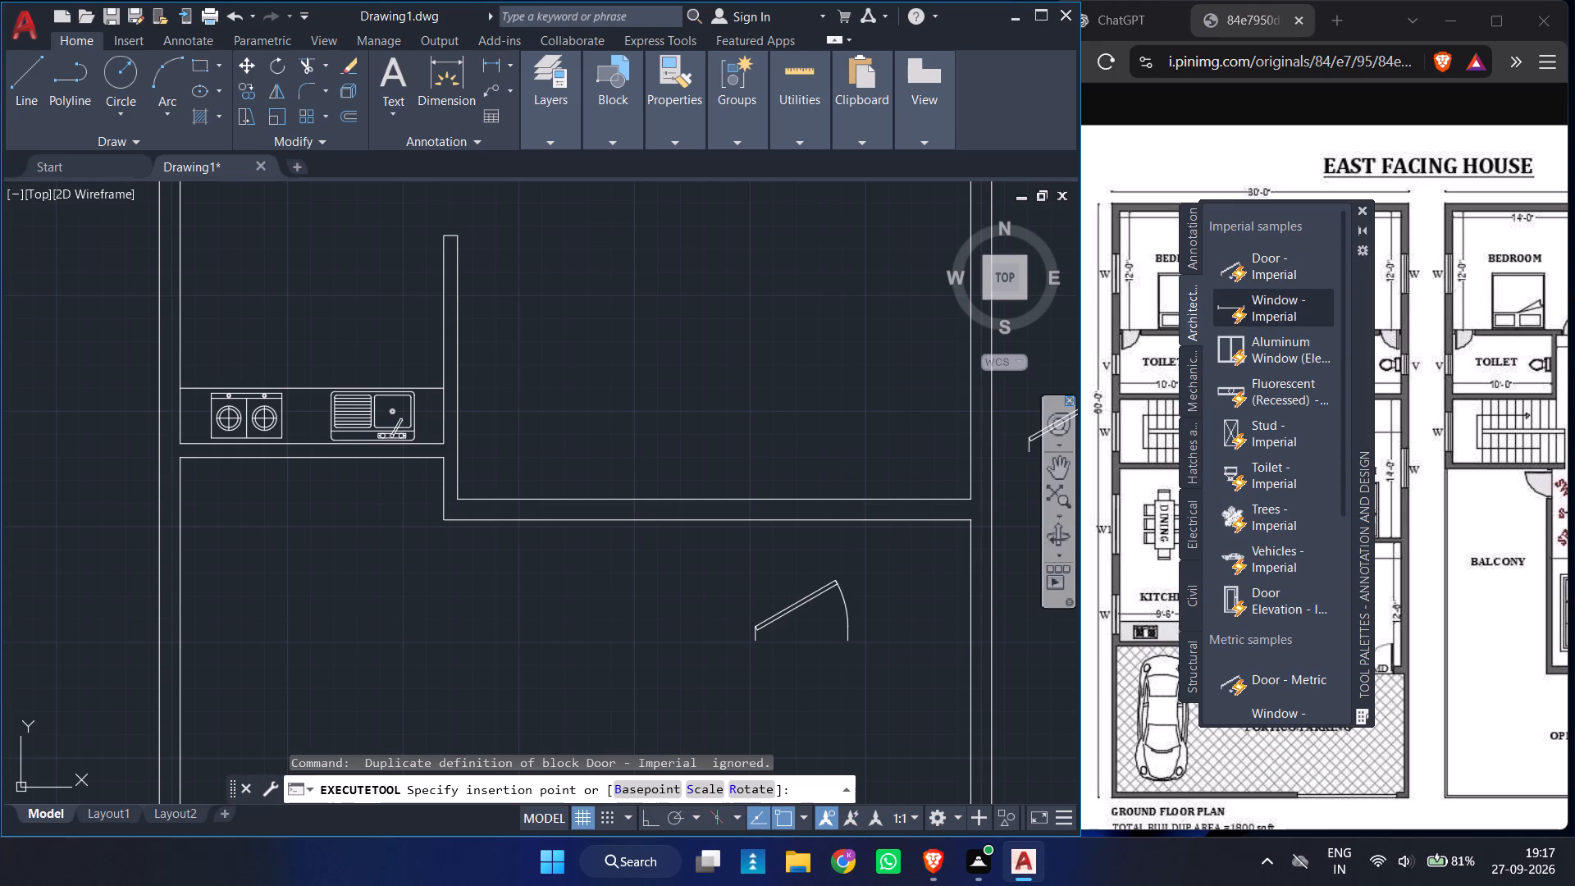
pyautogui.click(606, 651)
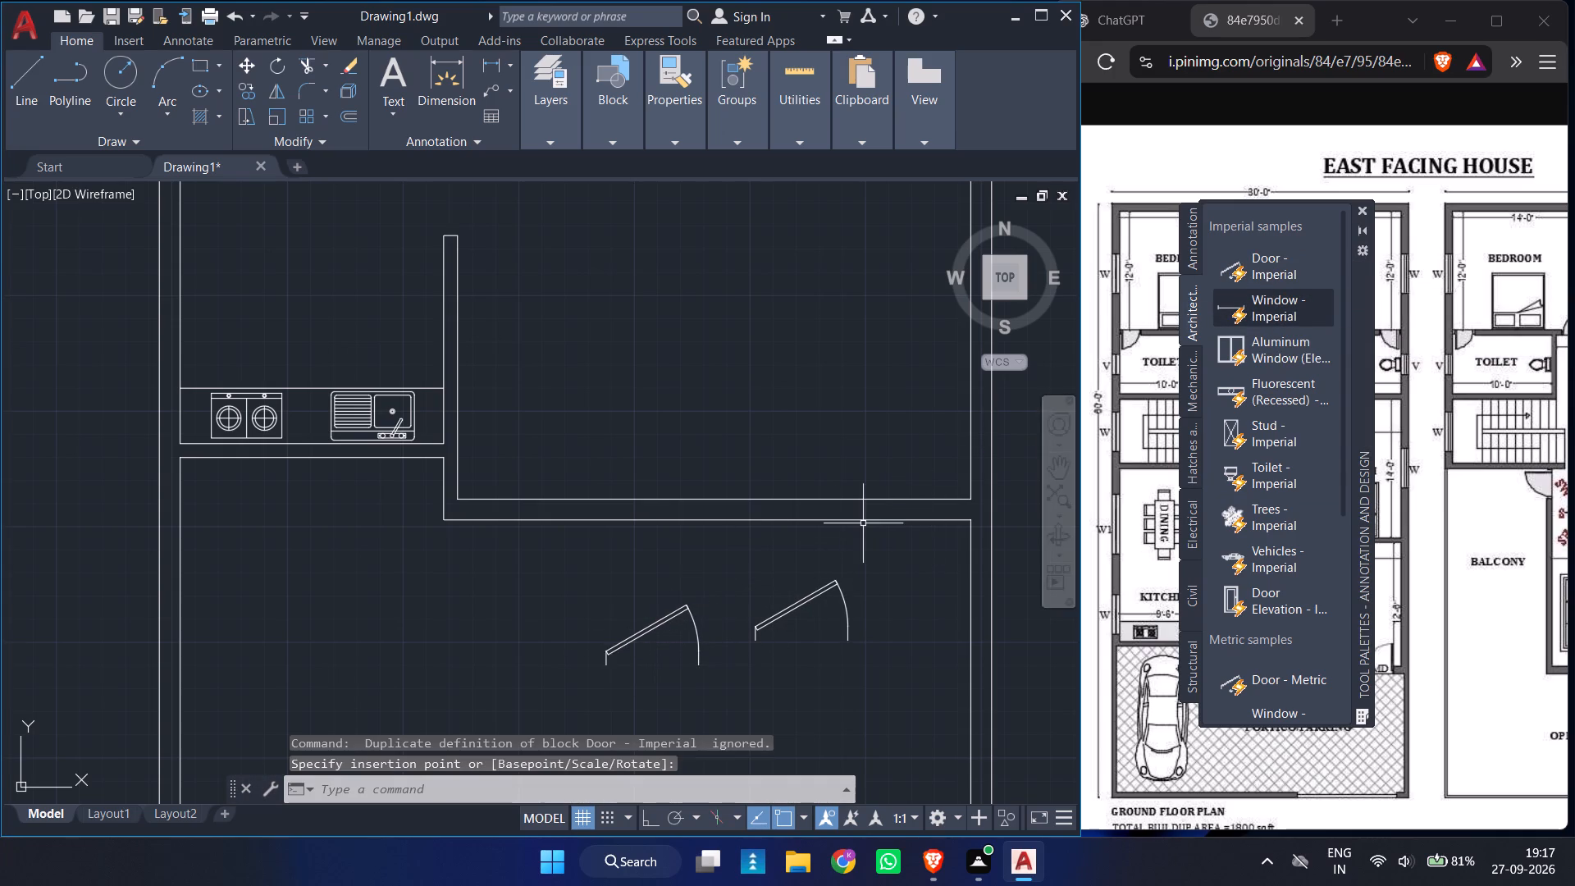
pyautogui.click(1237, 304)
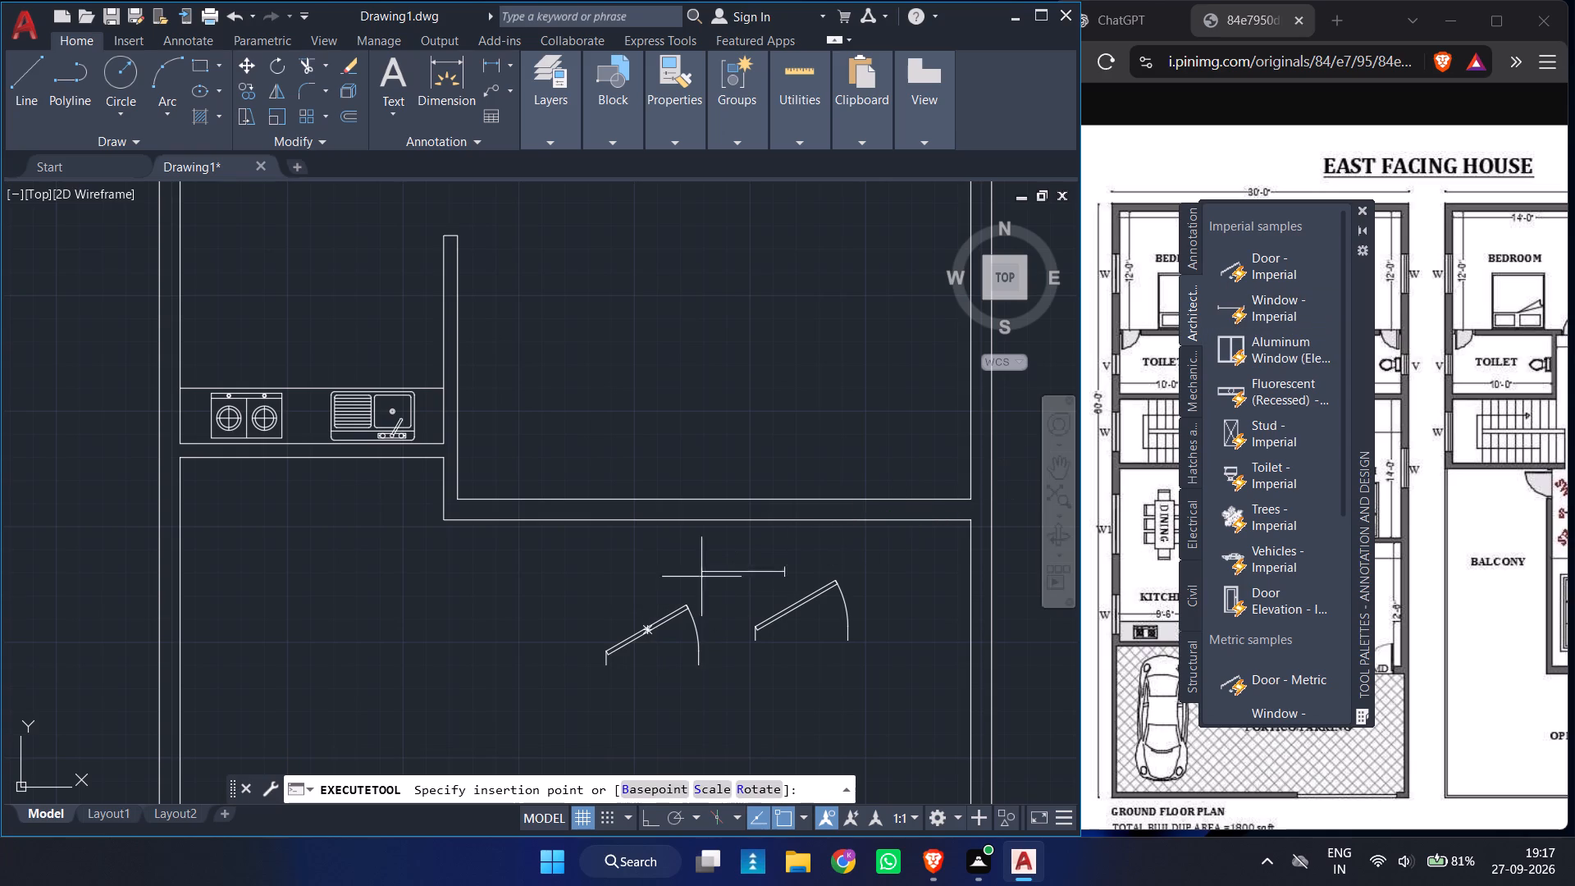
pyautogui.press('Escape')
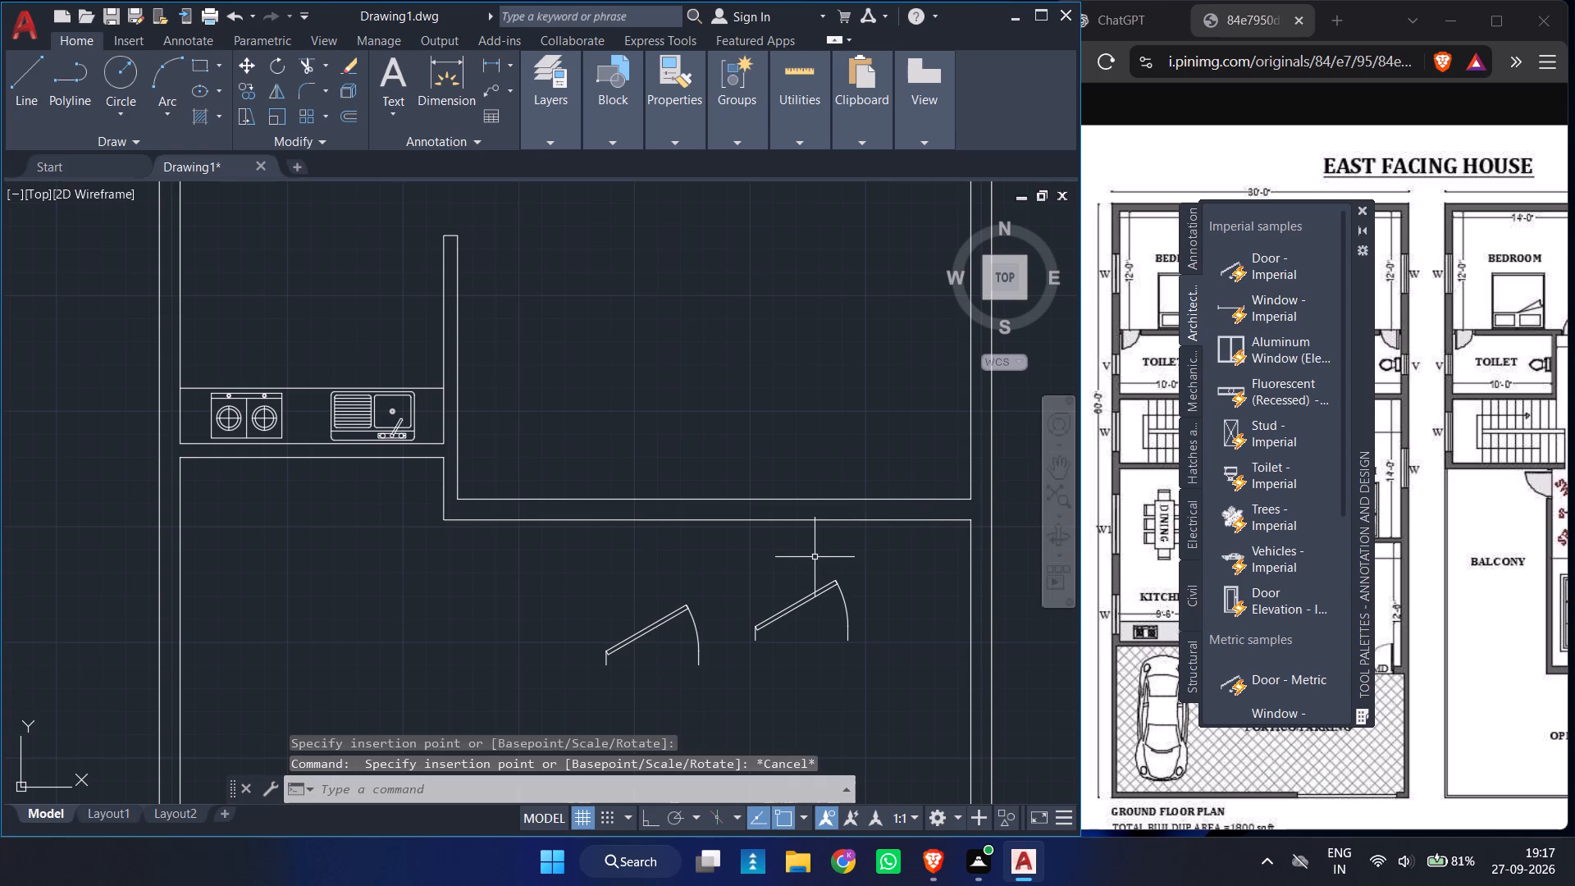
# Set the opening angle of the door nearer the east wall to Open 90º.
pyautogui.click(808, 596)
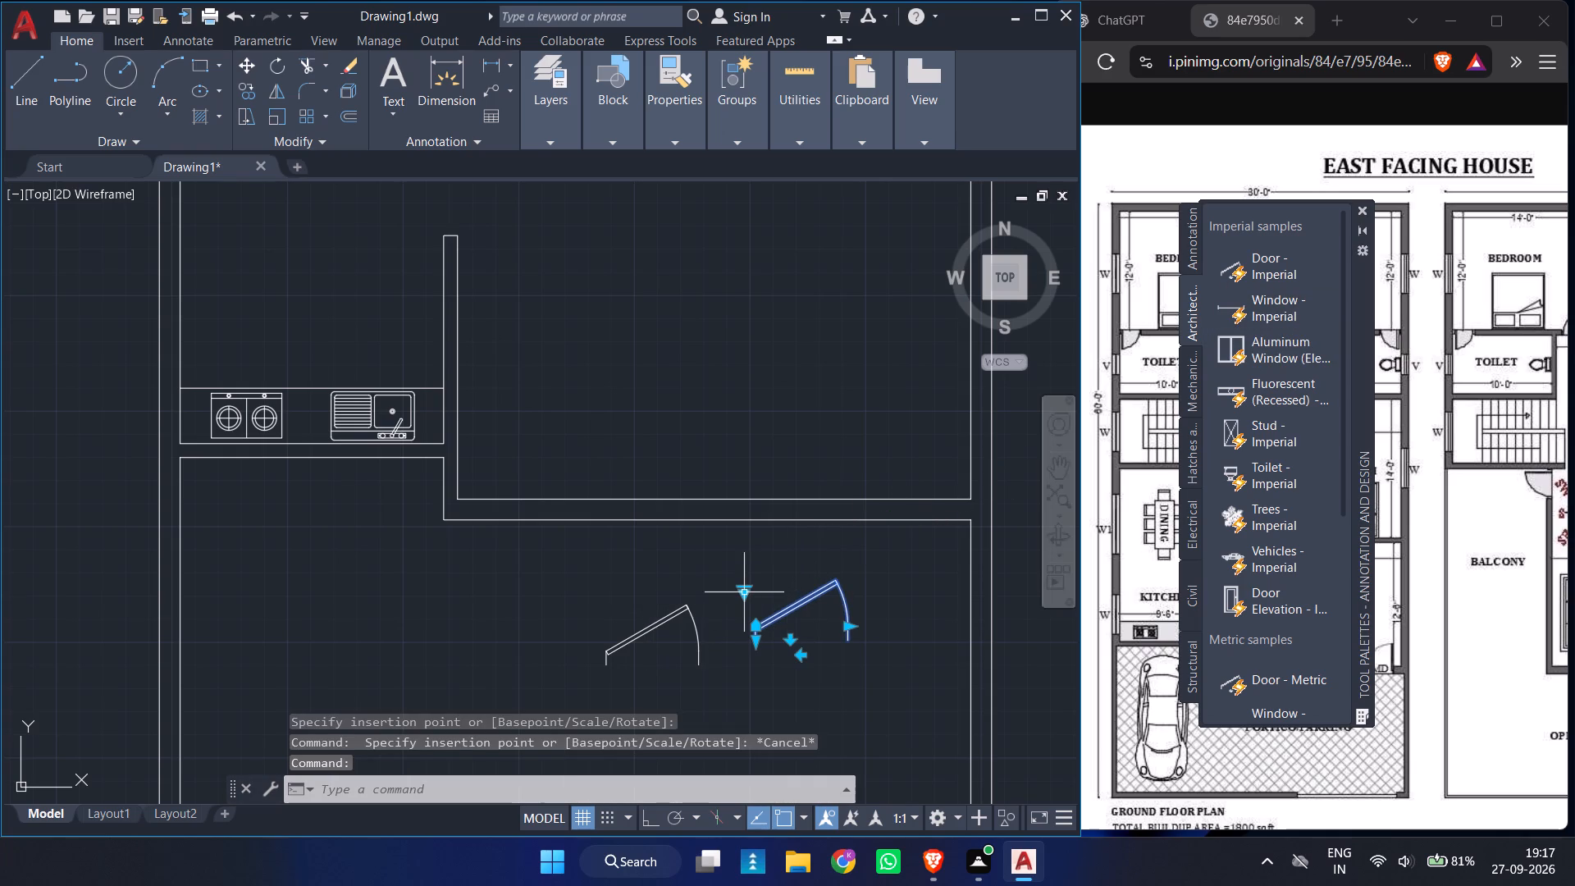
pyautogui.click(743, 592)
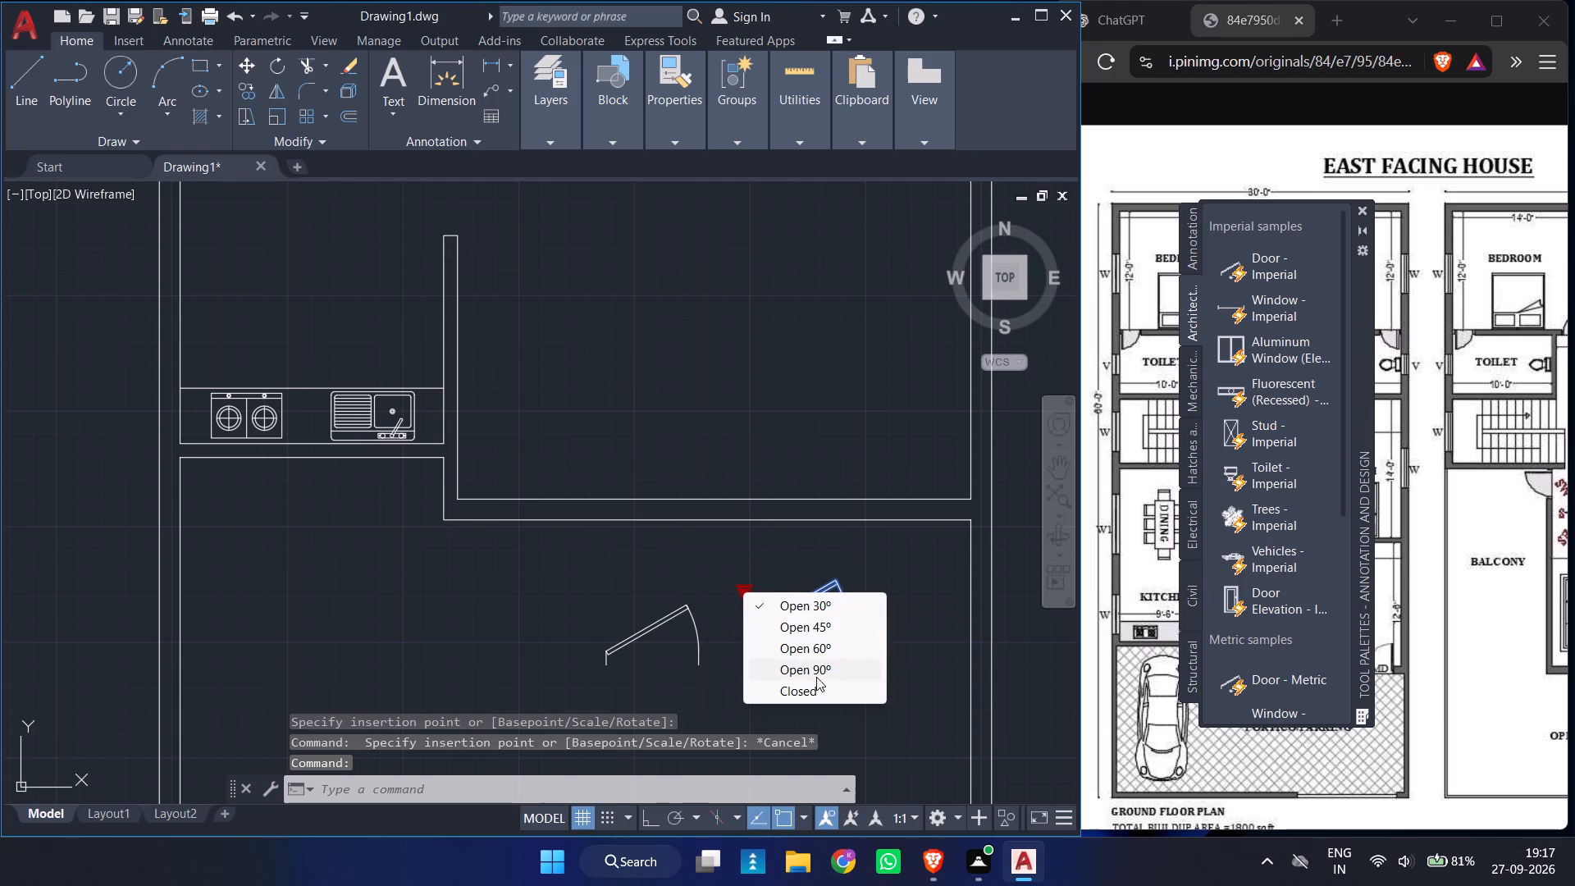
pyautogui.click(817, 669)
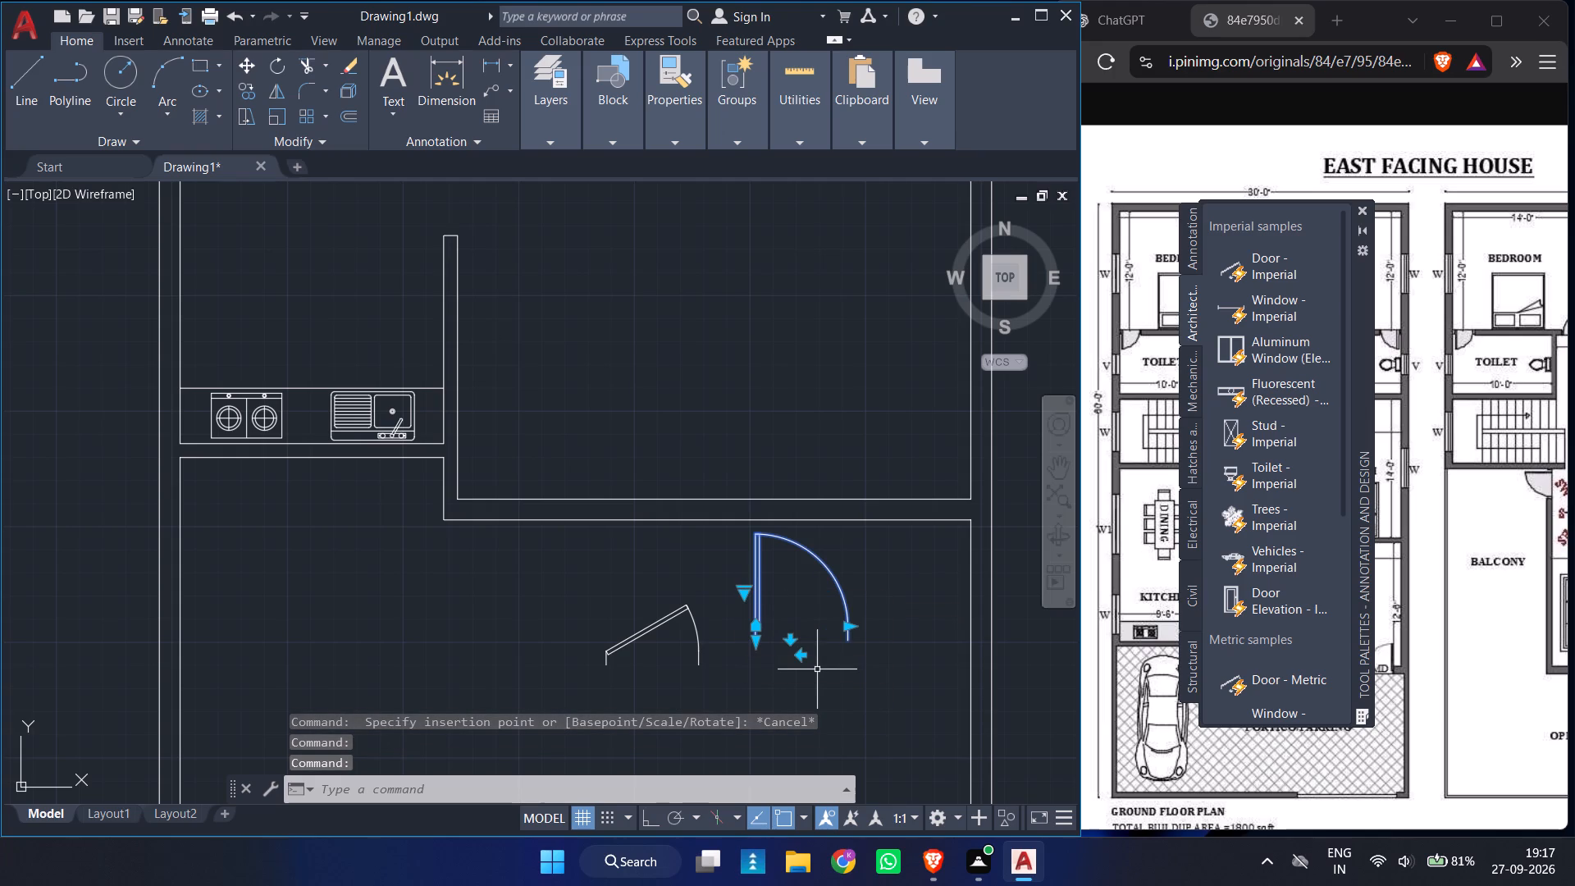
# Mirror the 90º door across a vertical line through its hinge end with ortho on, erasing the source door.
pyautogui.write('MI')
pyautogui.press('Return')
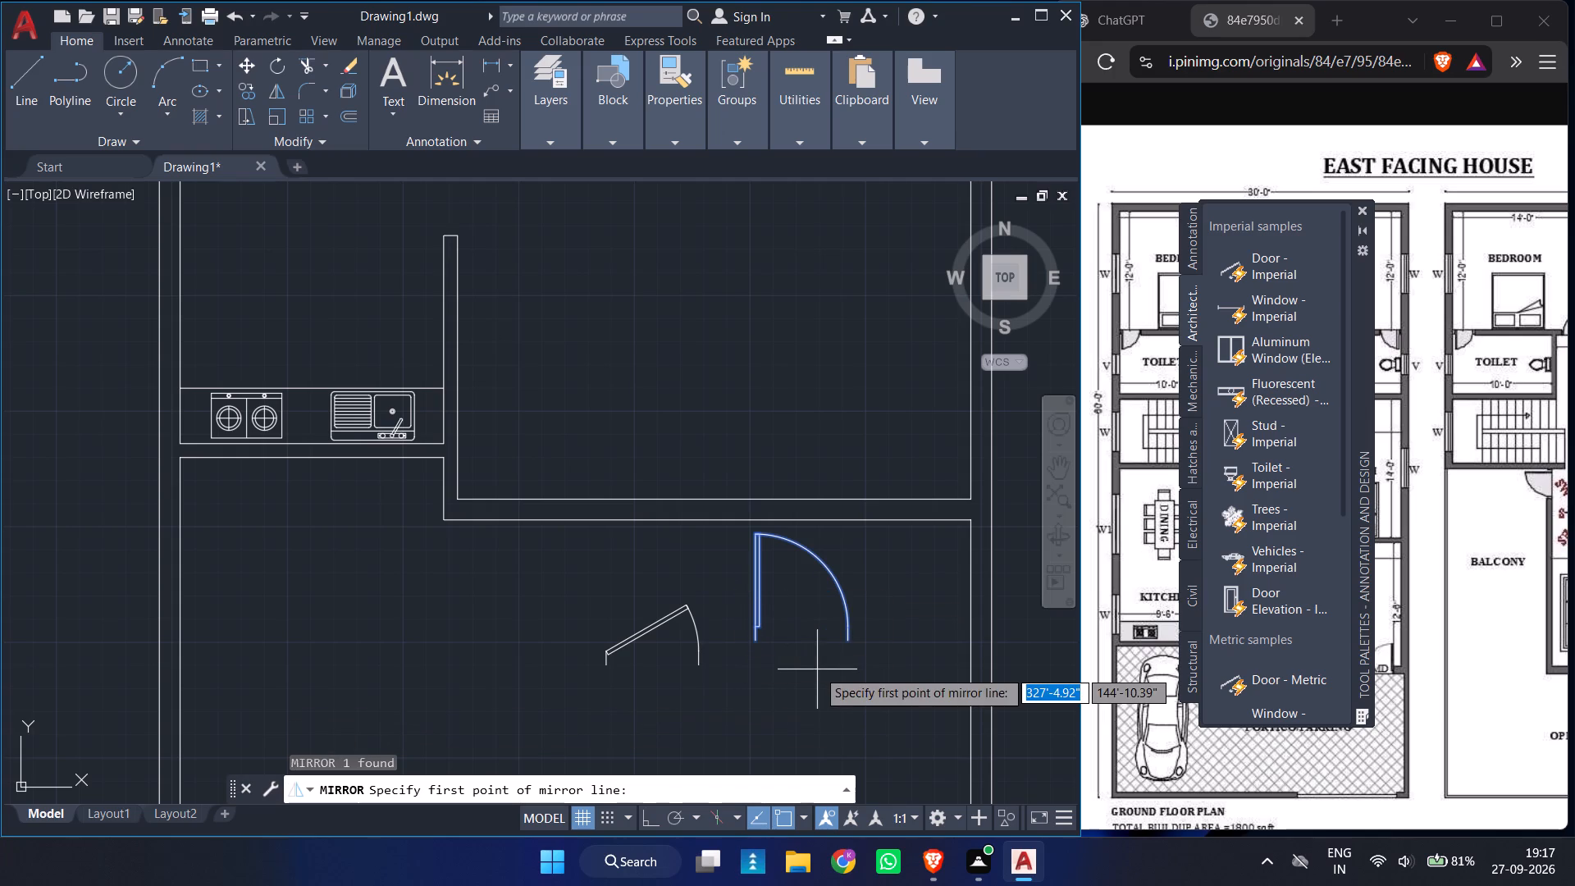
pyautogui.click(756, 645)
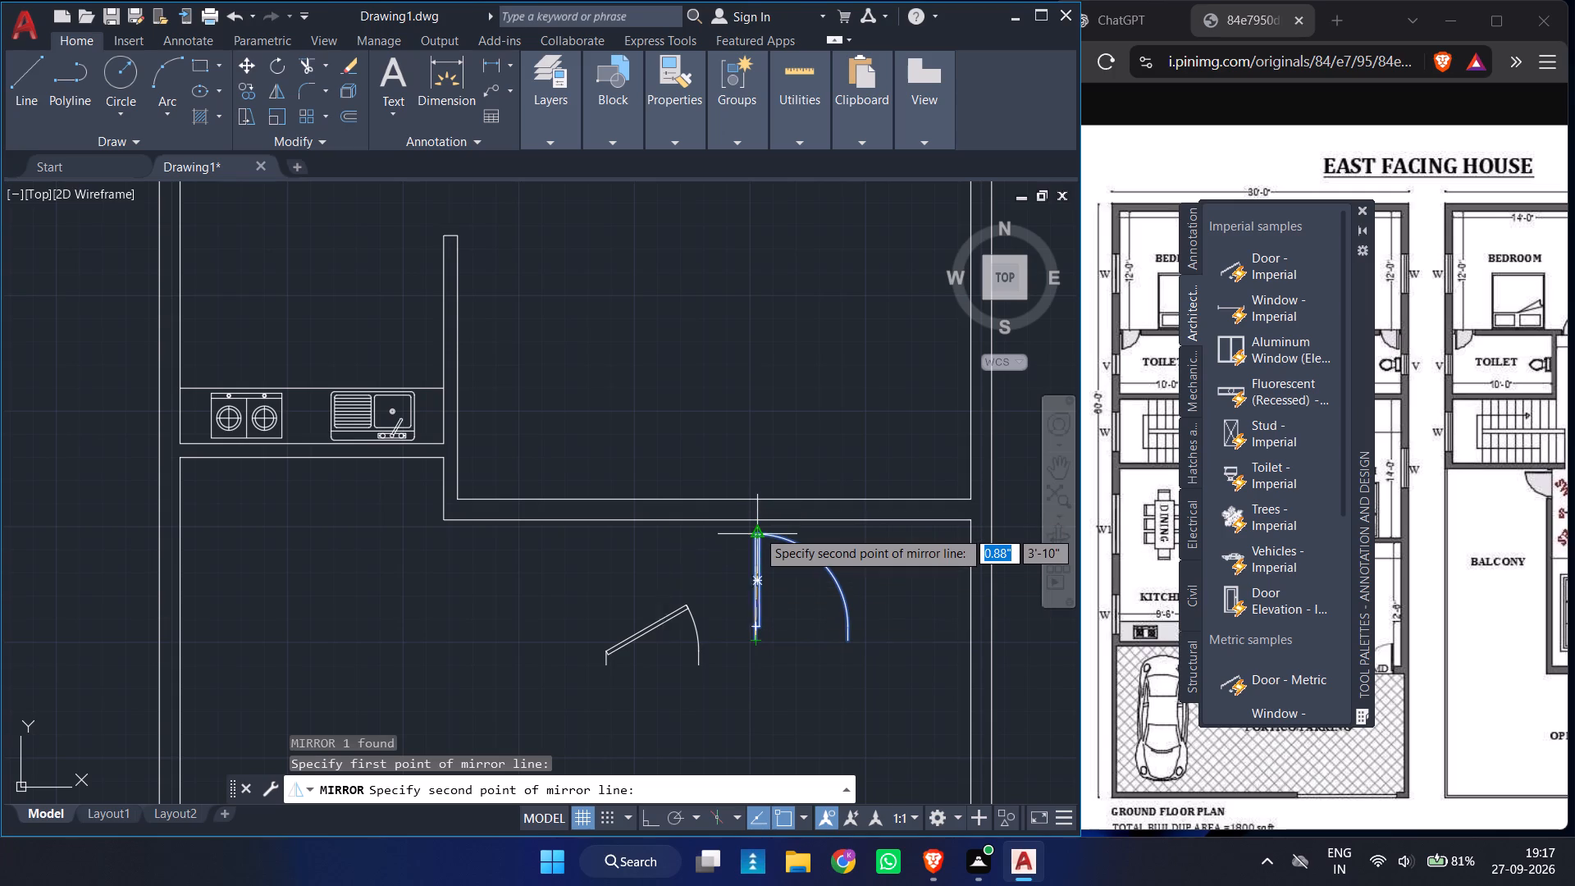
pyautogui.keyDown('ctrl'); pyautogui.scroll(2, 757, 530); pyautogui.keyUp('ctrl')
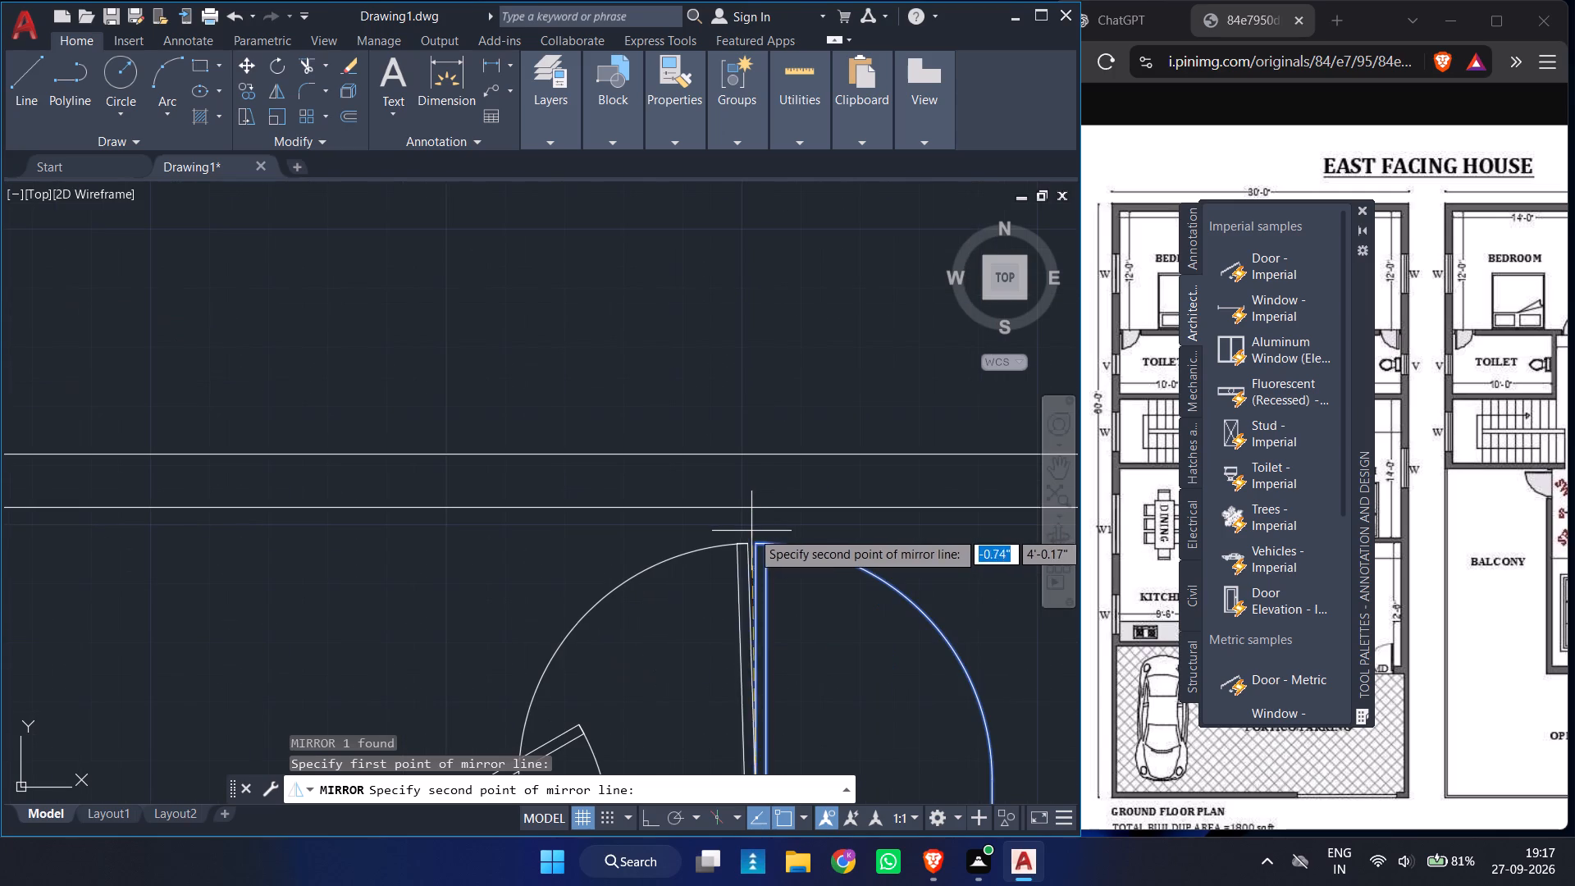
pyautogui.click(647, 814)
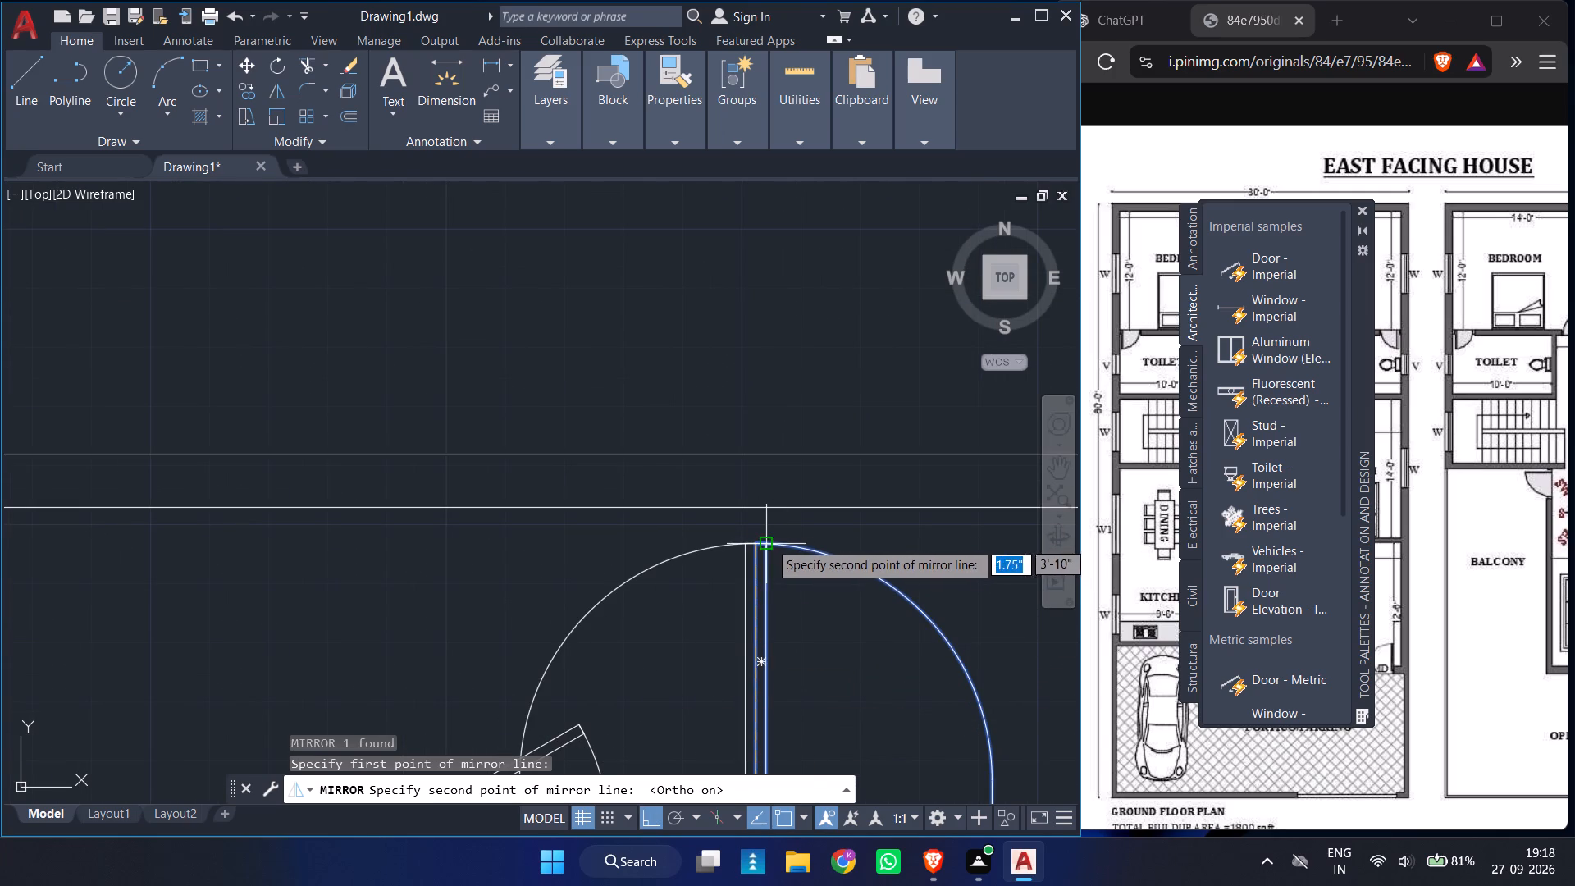
pyautogui.click(751, 547)
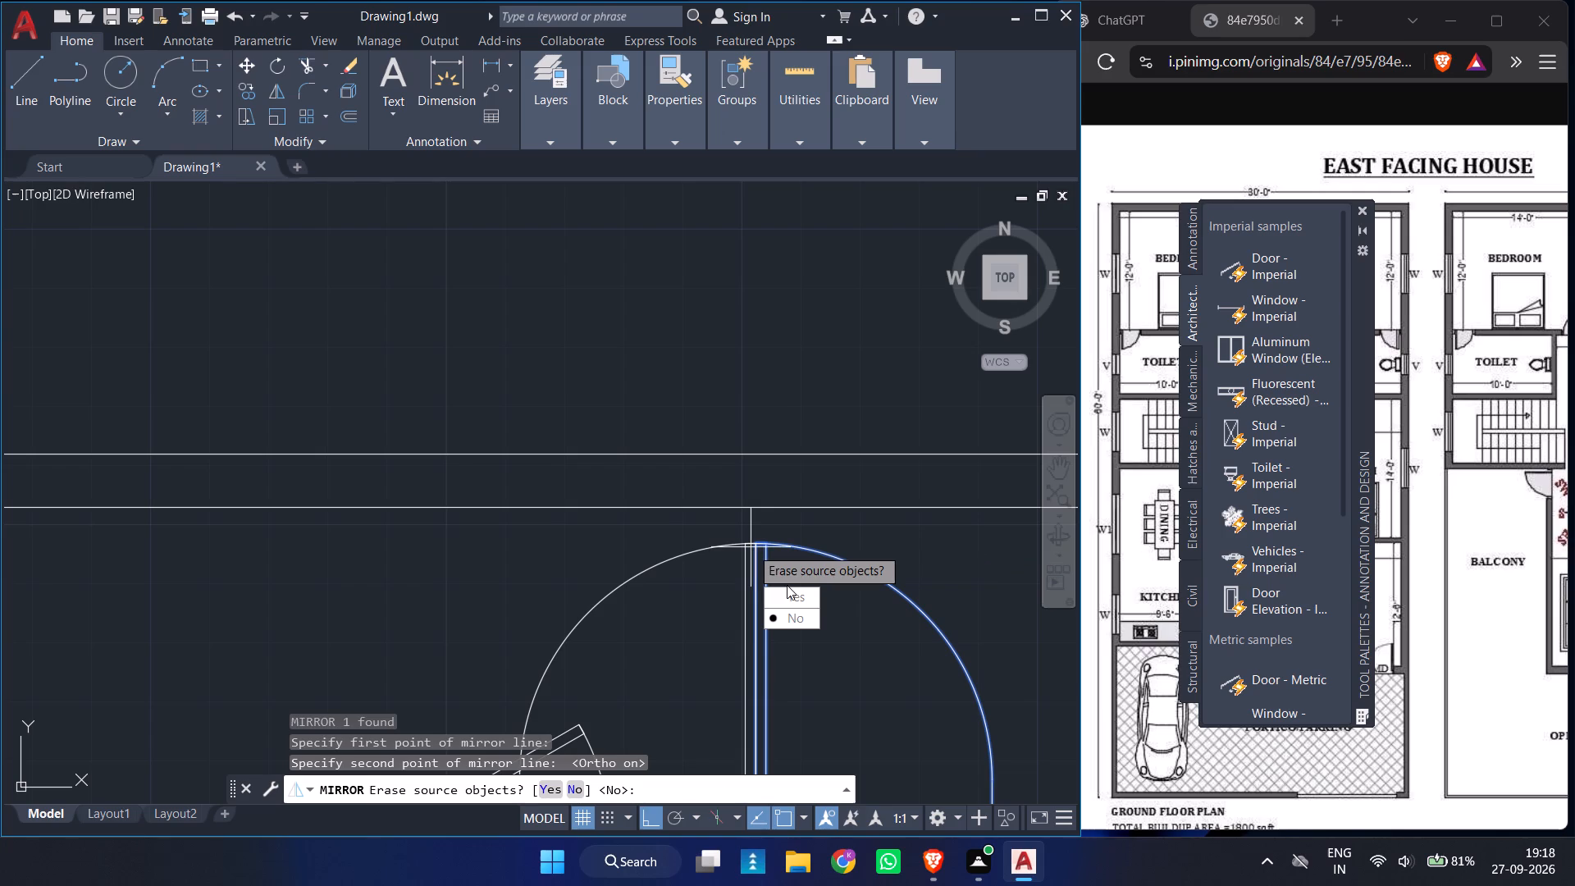
pyautogui.moveTo(800, 598); pyautogui.dragTo(751, 547)
# Move the mirrored door by its hinge-side bottom end onto the living room wall's portico face near the east corner, and close the Tool Palettes.
pyautogui.keyDown('ctrl'); pyautogui.scroll(-2, 748, 359); pyautogui.keyUp('ctrl')
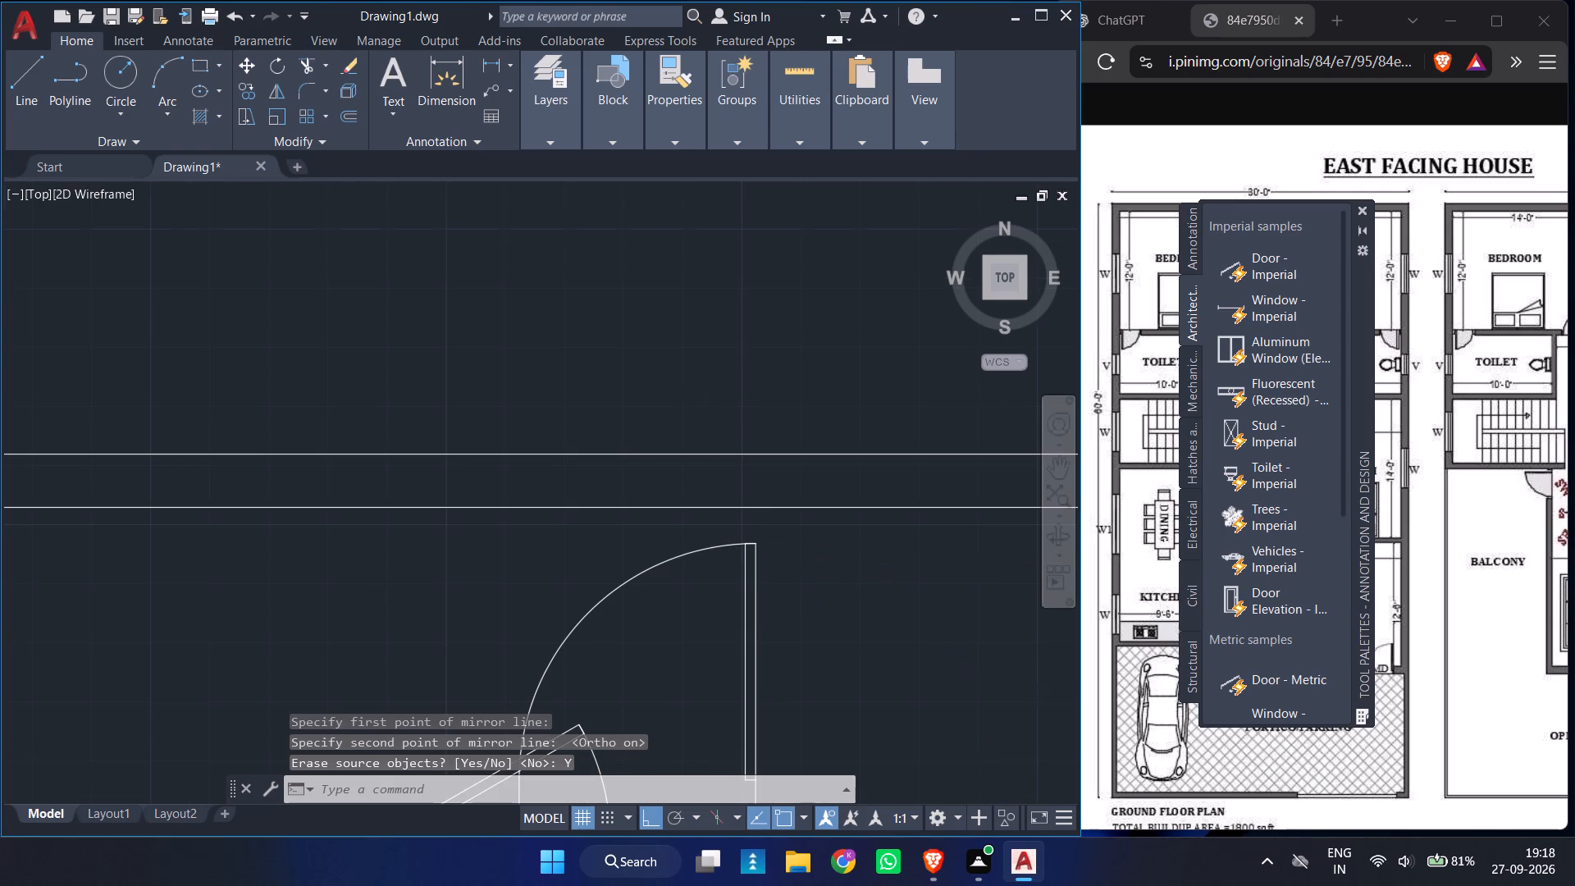
pyautogui.click(771, 444)
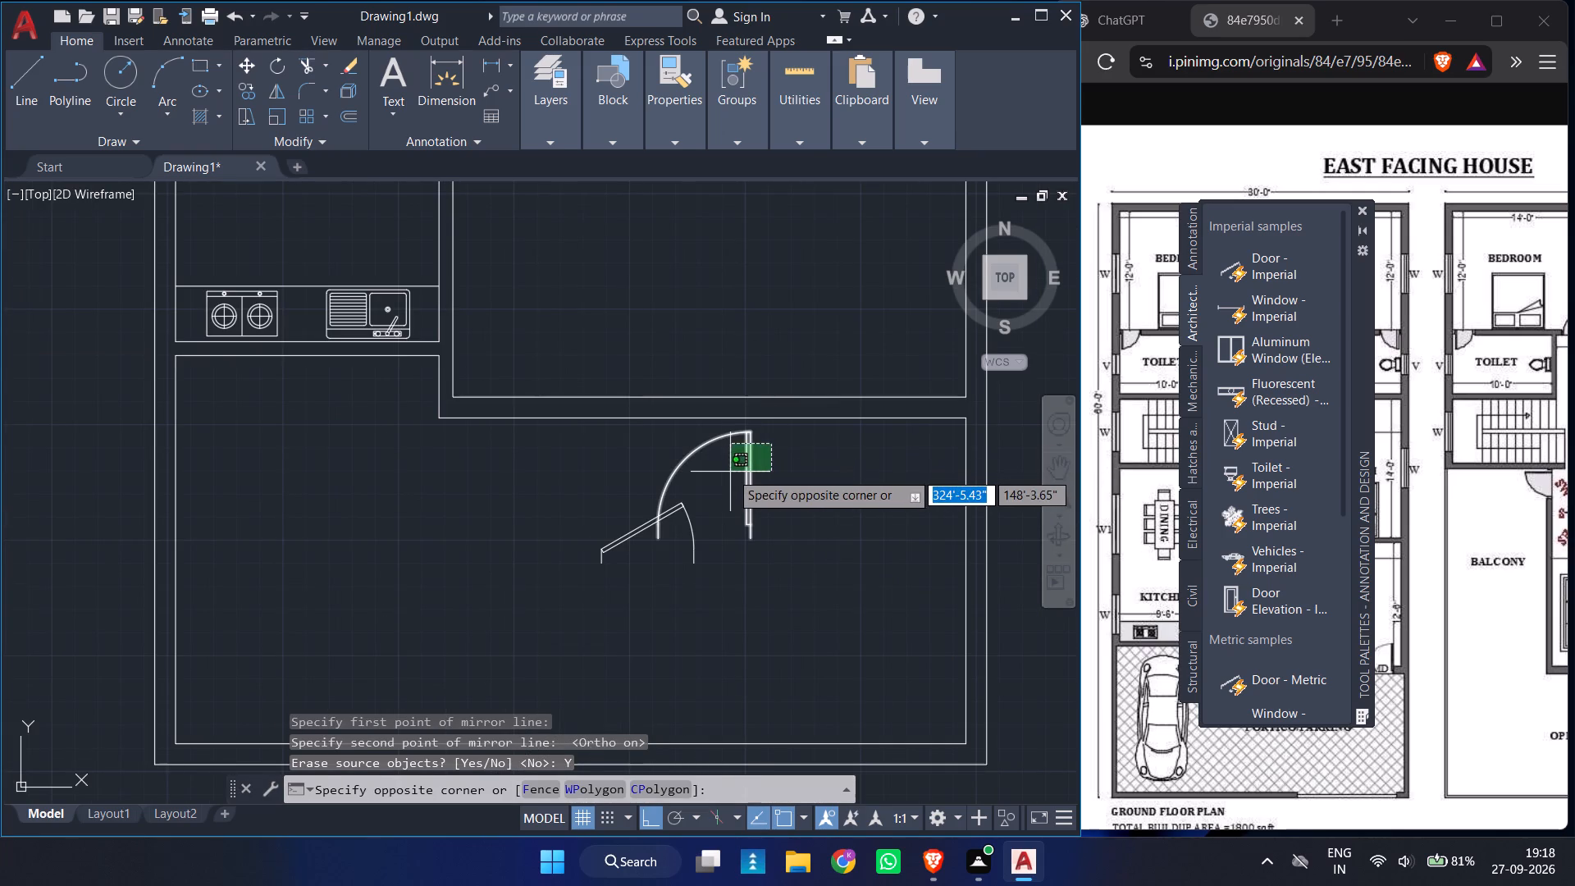
pyautogui.click(730, 472)
pyautogui.press('m')
pyautogui.press('Return')
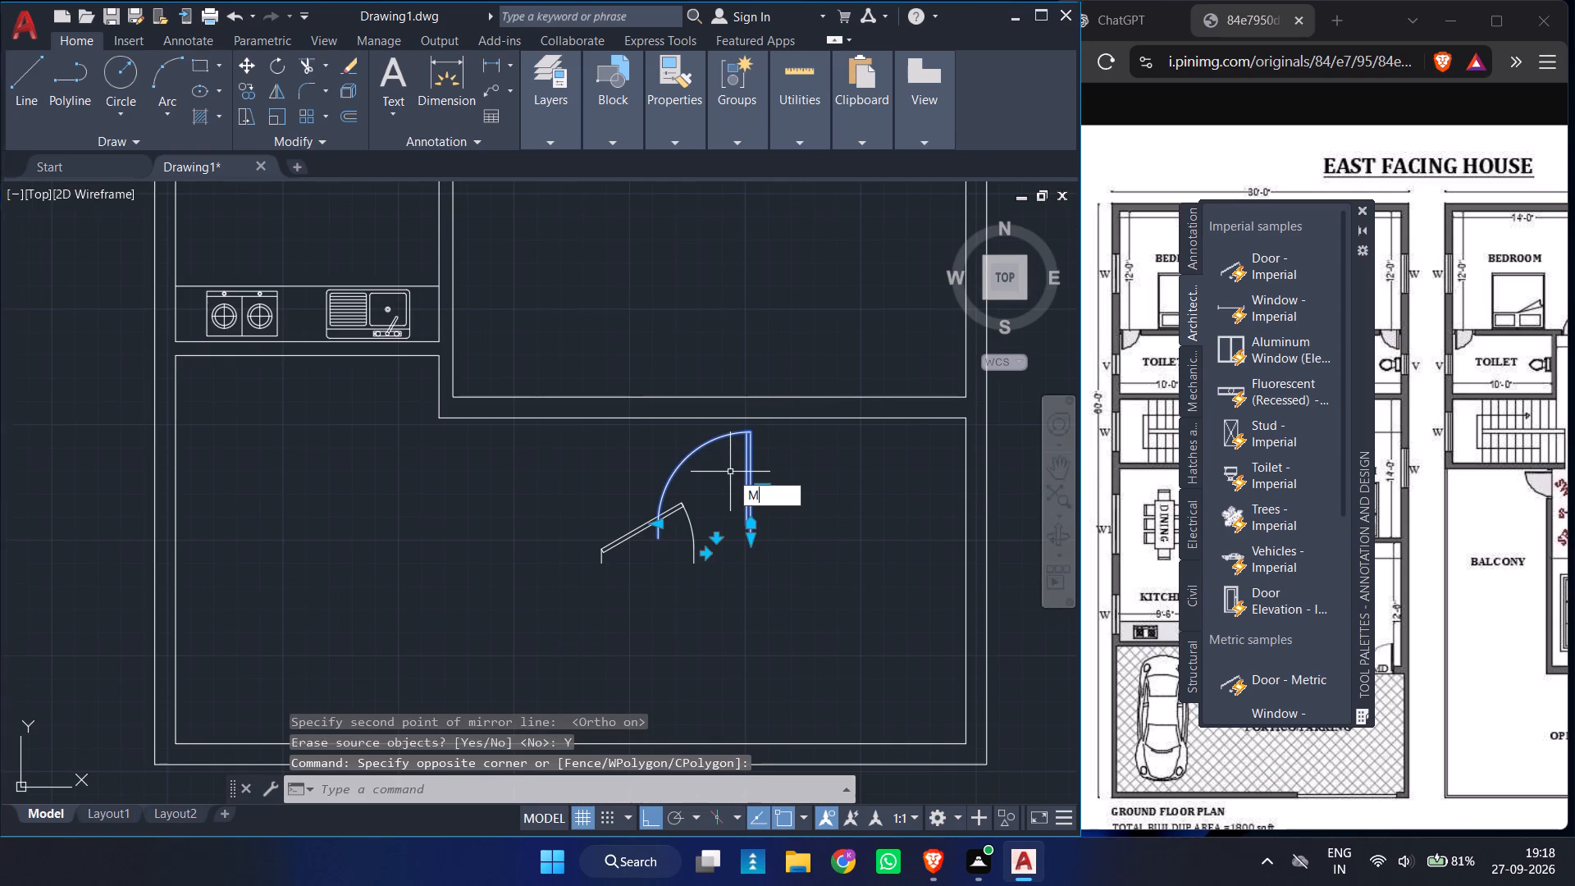
pyautogui.click(751, 538)
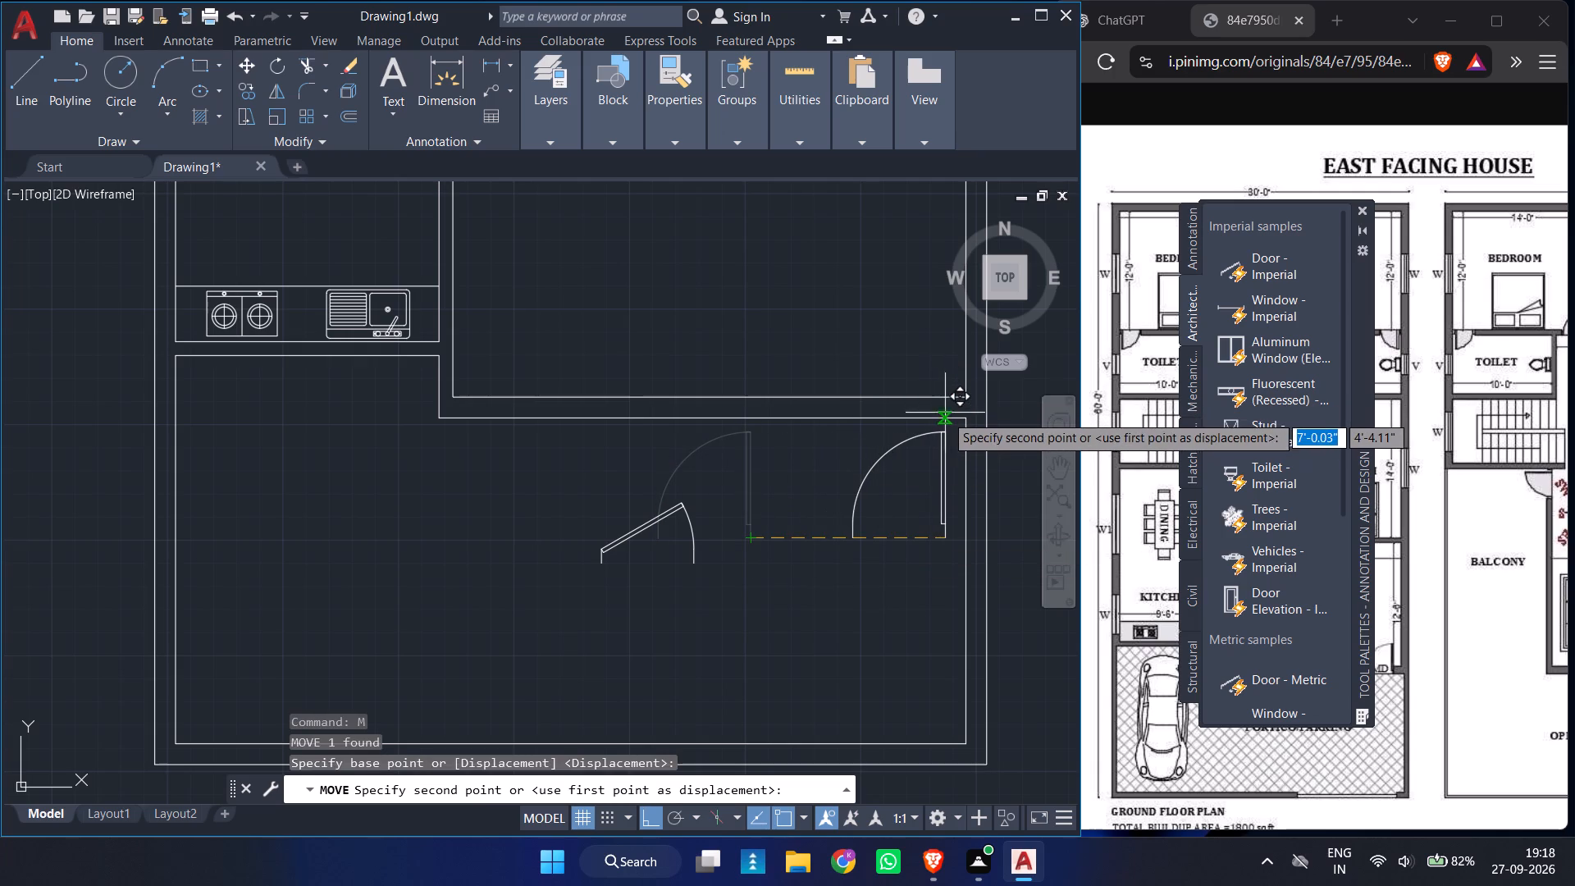
pyautogui.click(947, 417)
pyautogui.keyDown('ctrl'); pyautogui.scroll(-3, 737, 342); pyautogui.keyUp('ctrl')
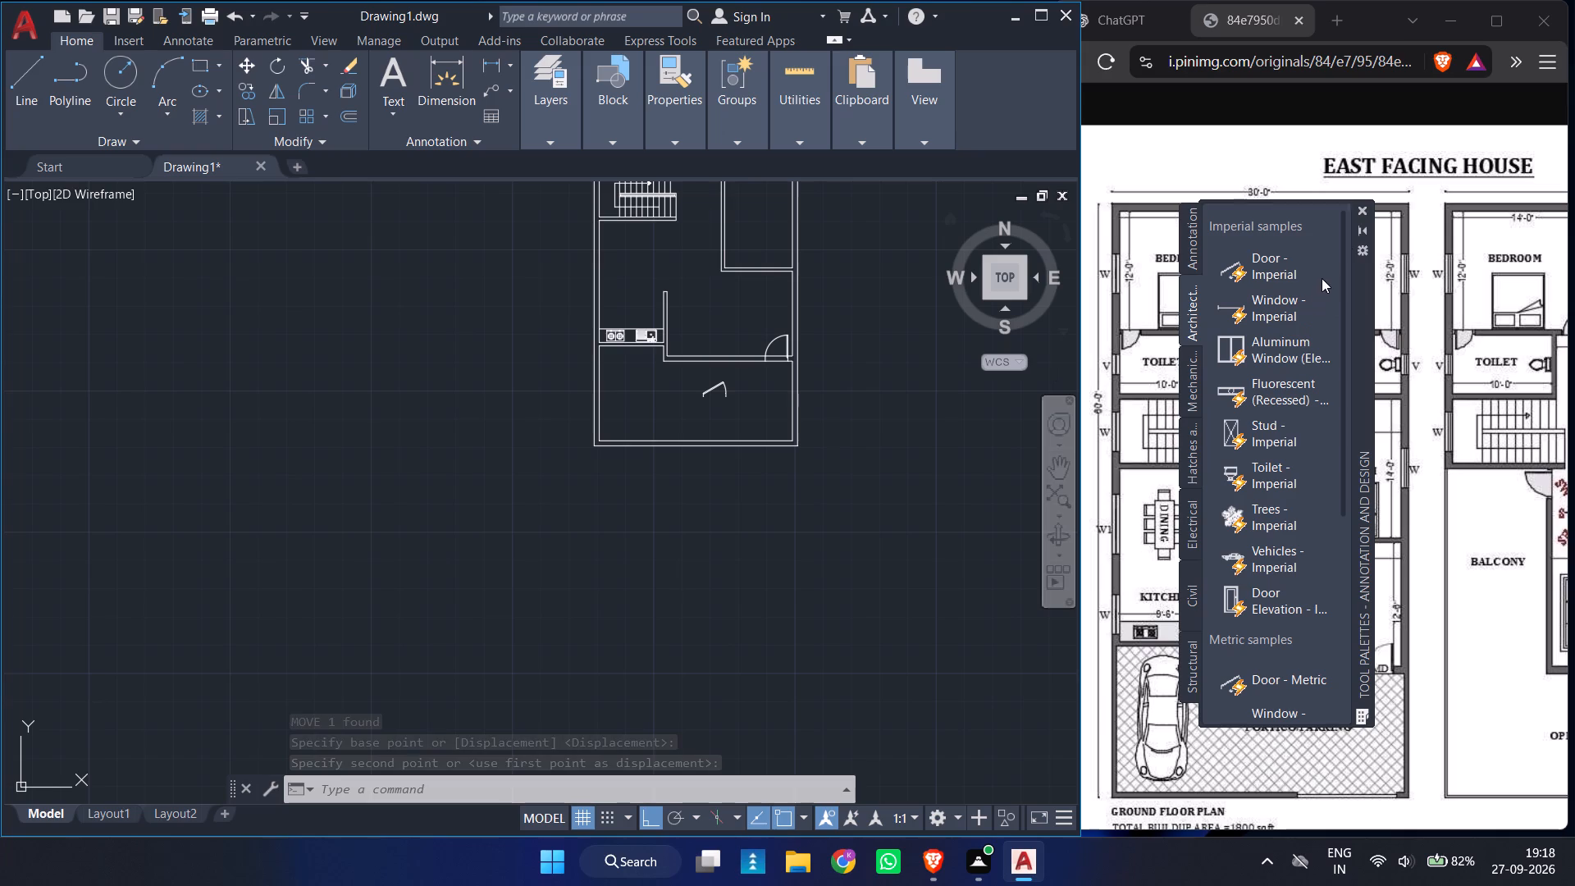
pyautogui.click(1369, 203)
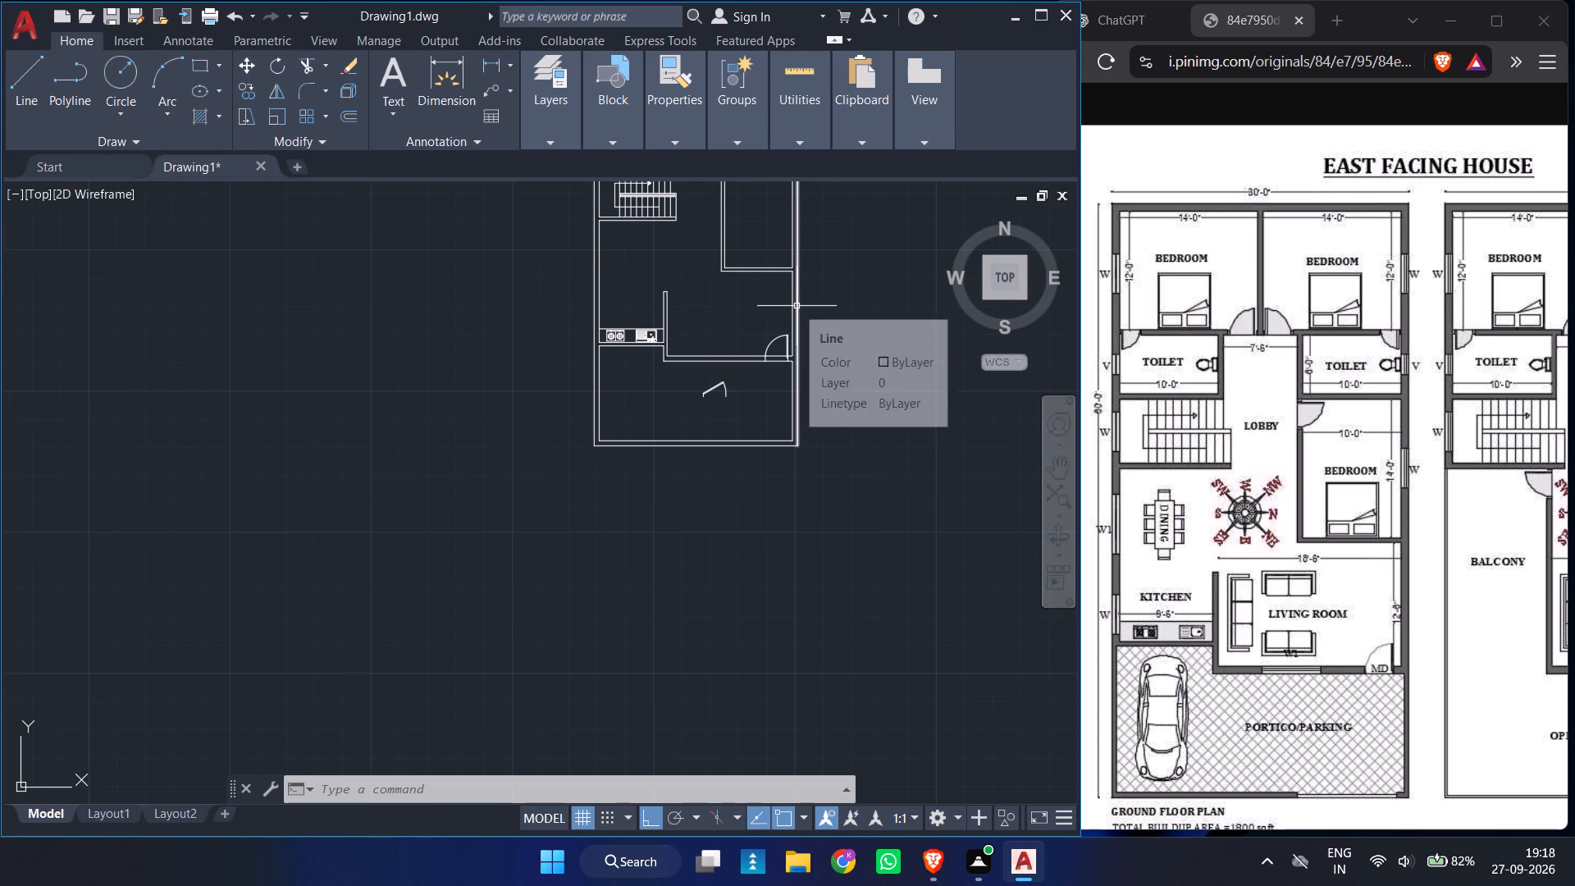
# Set the opening angle of the remaining loose door in the portico to Open 90º.
pyautogui.click(722, 390)
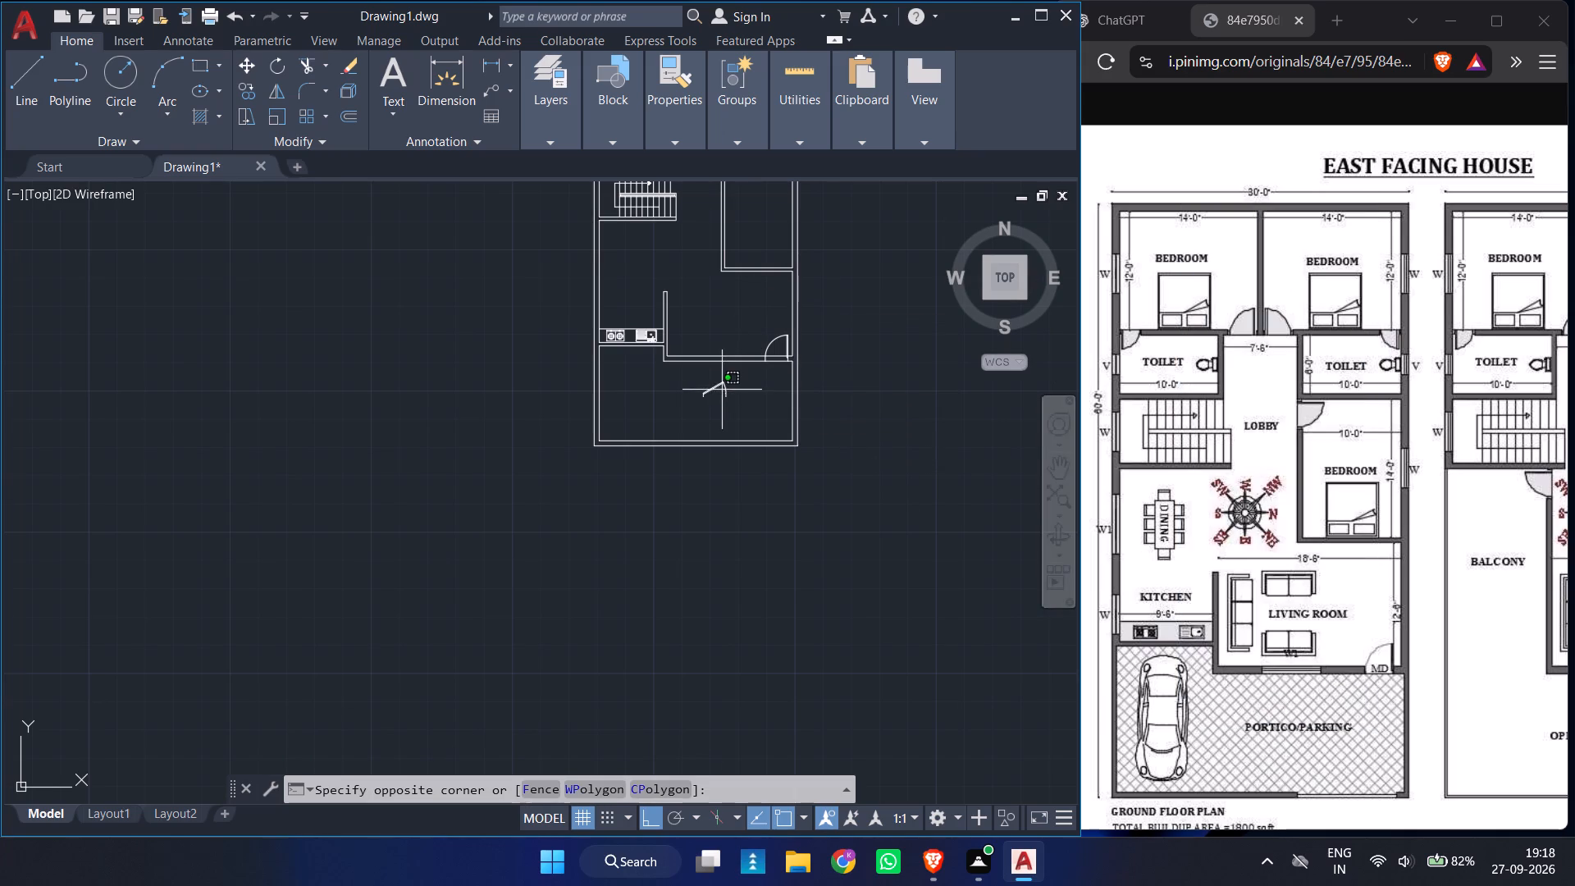
pyautogui.click(703, 387)
pyautogui.click(703, 387)
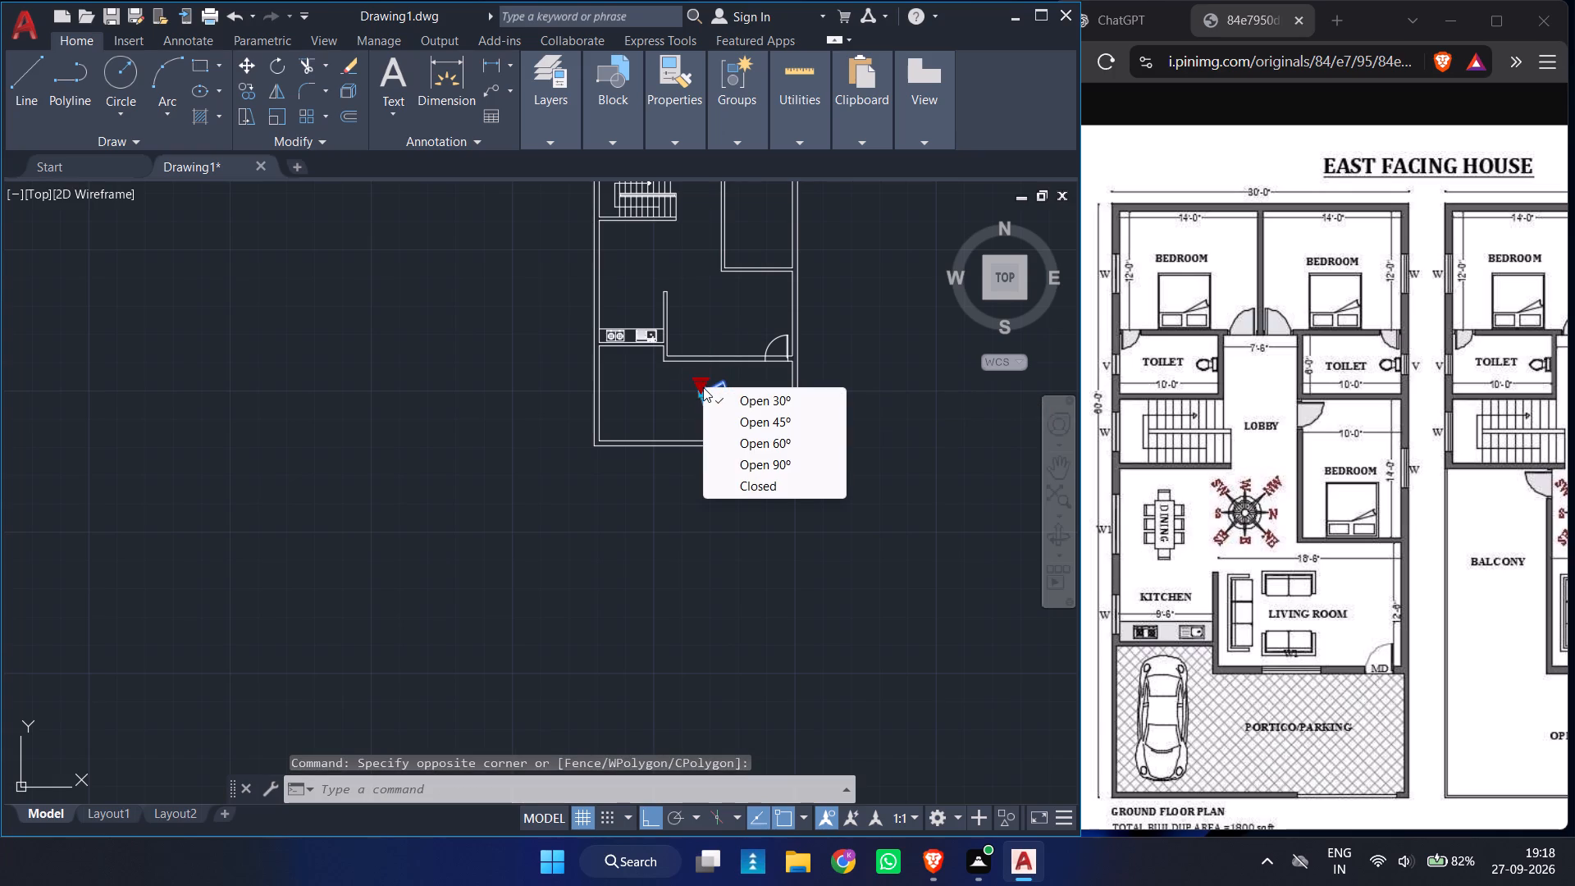
pyautogui.click(747, 456)
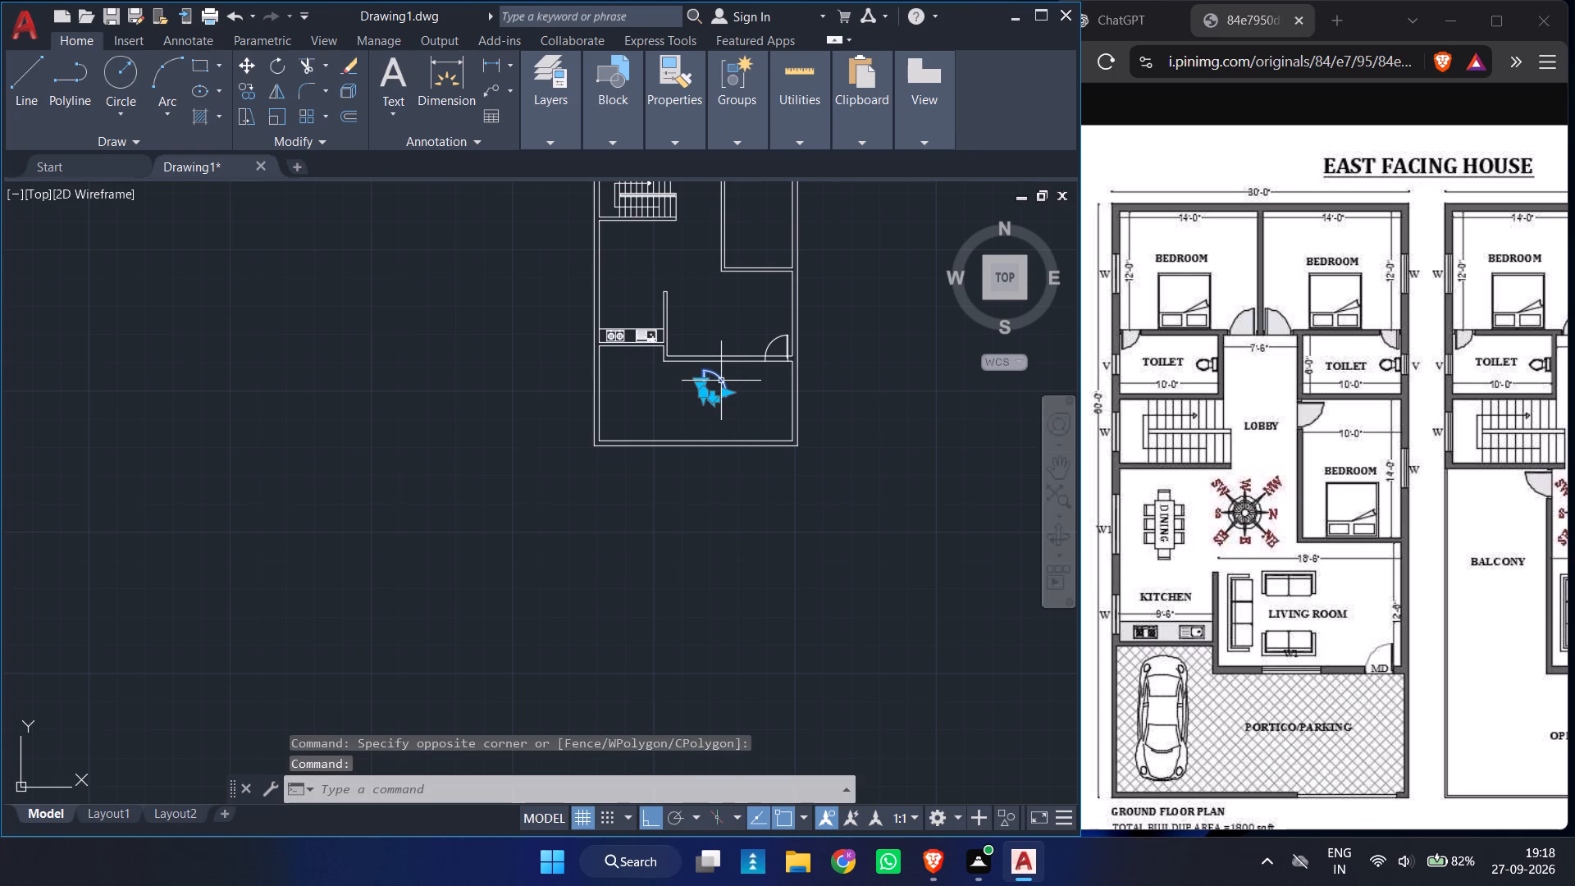
# Scale the loose portico door by reference from its hinge-side bottom end, taking its opening width as reference and 3' as the new length.
pyautogui.keyDown('ctrl'); pyautogui.scroll(3, 719, 377); pyautogui.keyUp('ctrl')
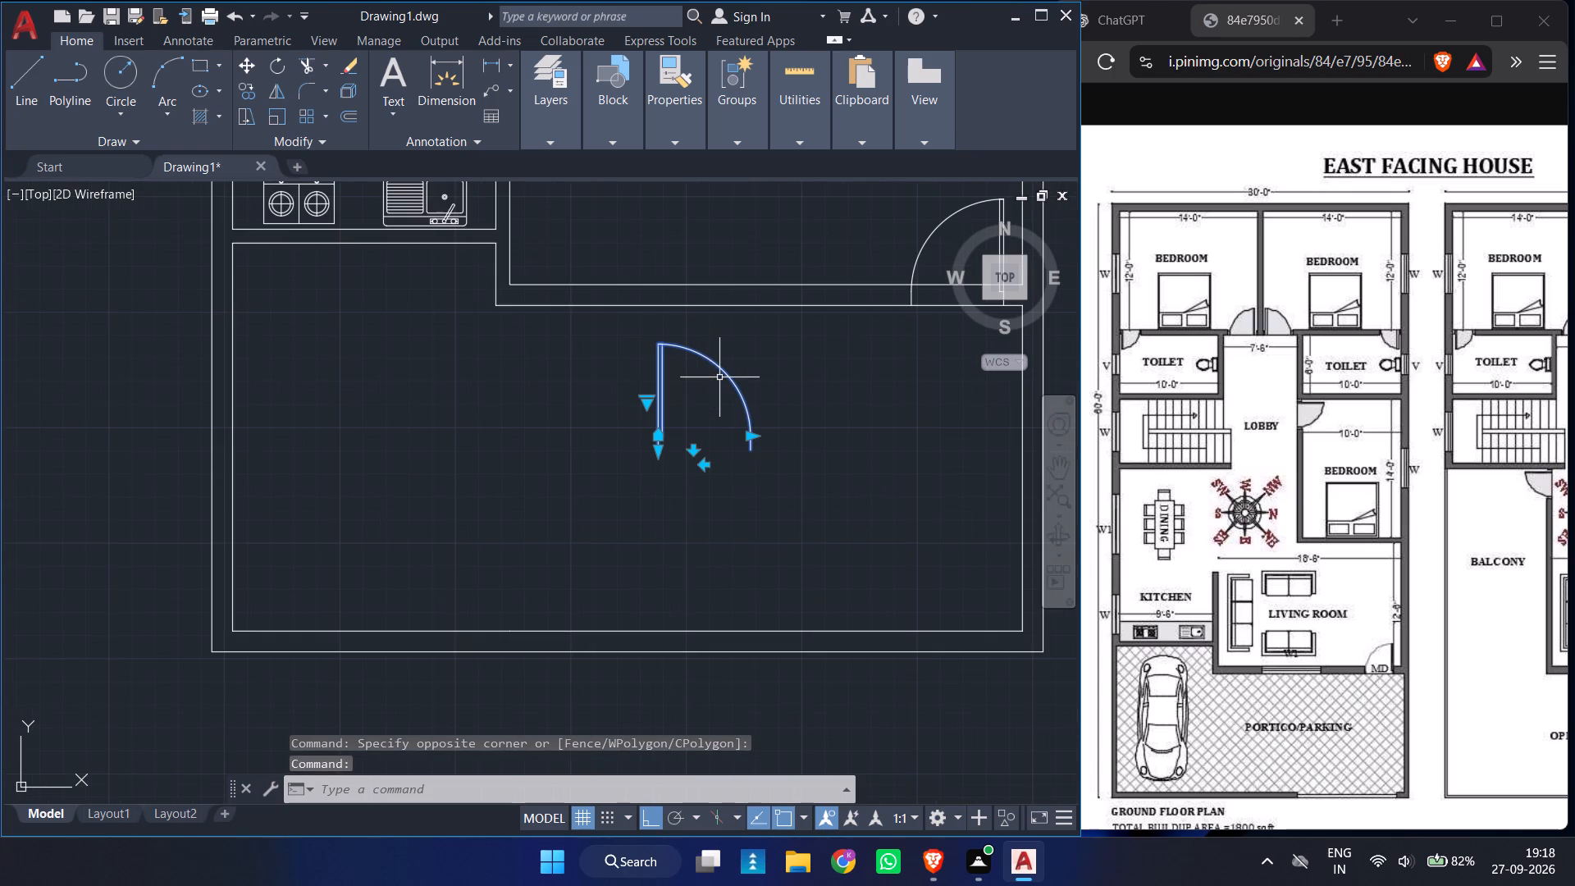
pyautogui.write('SC')
pyautogui.press('space')
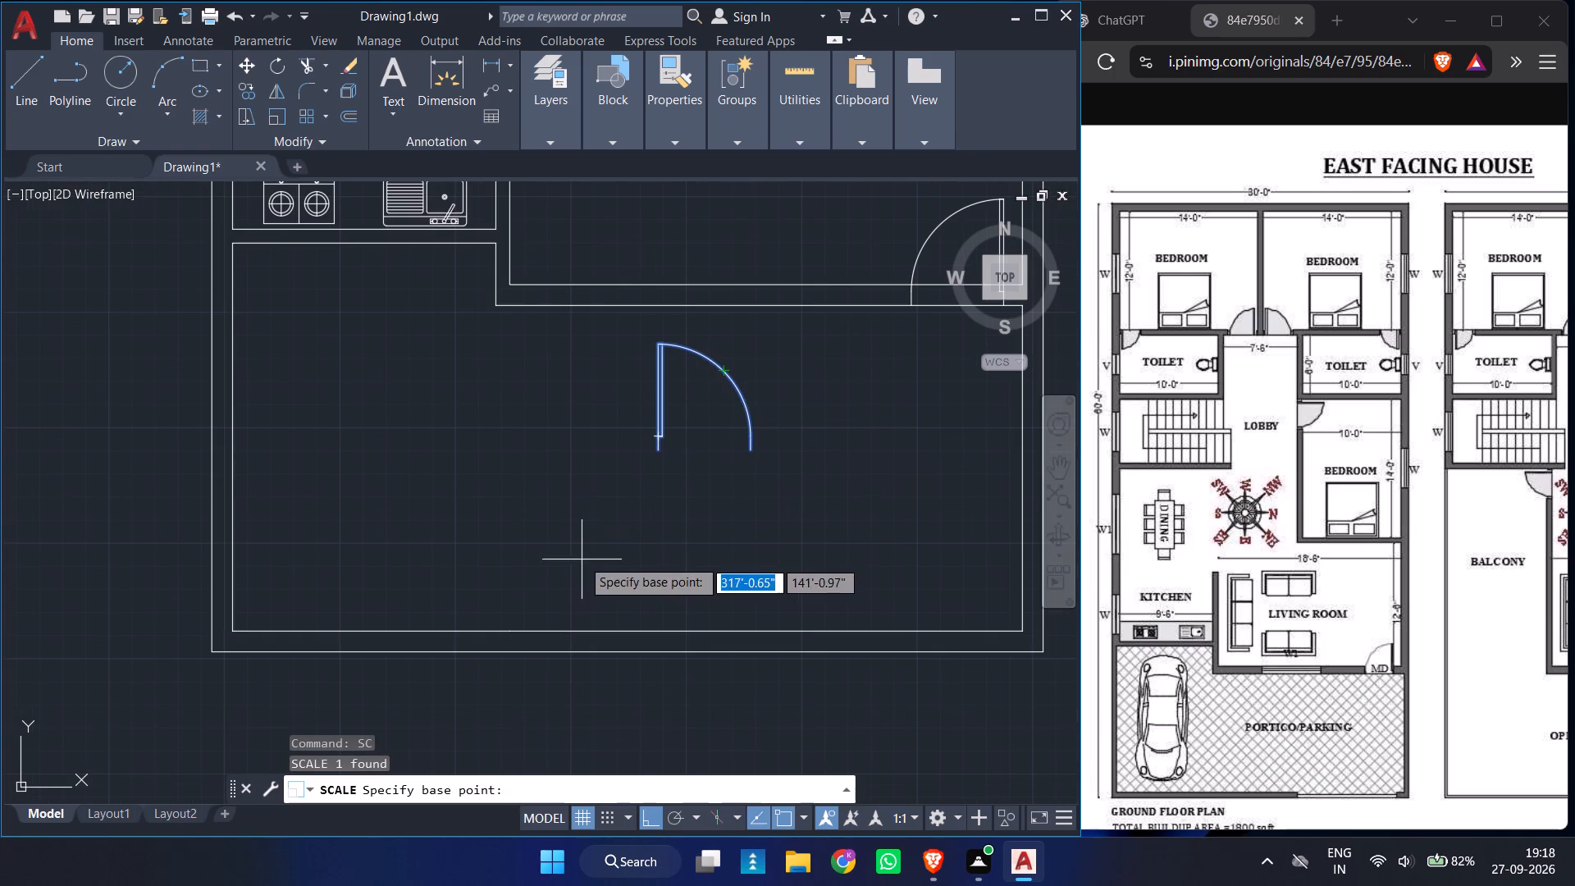
pyautogui.click(658, 450)
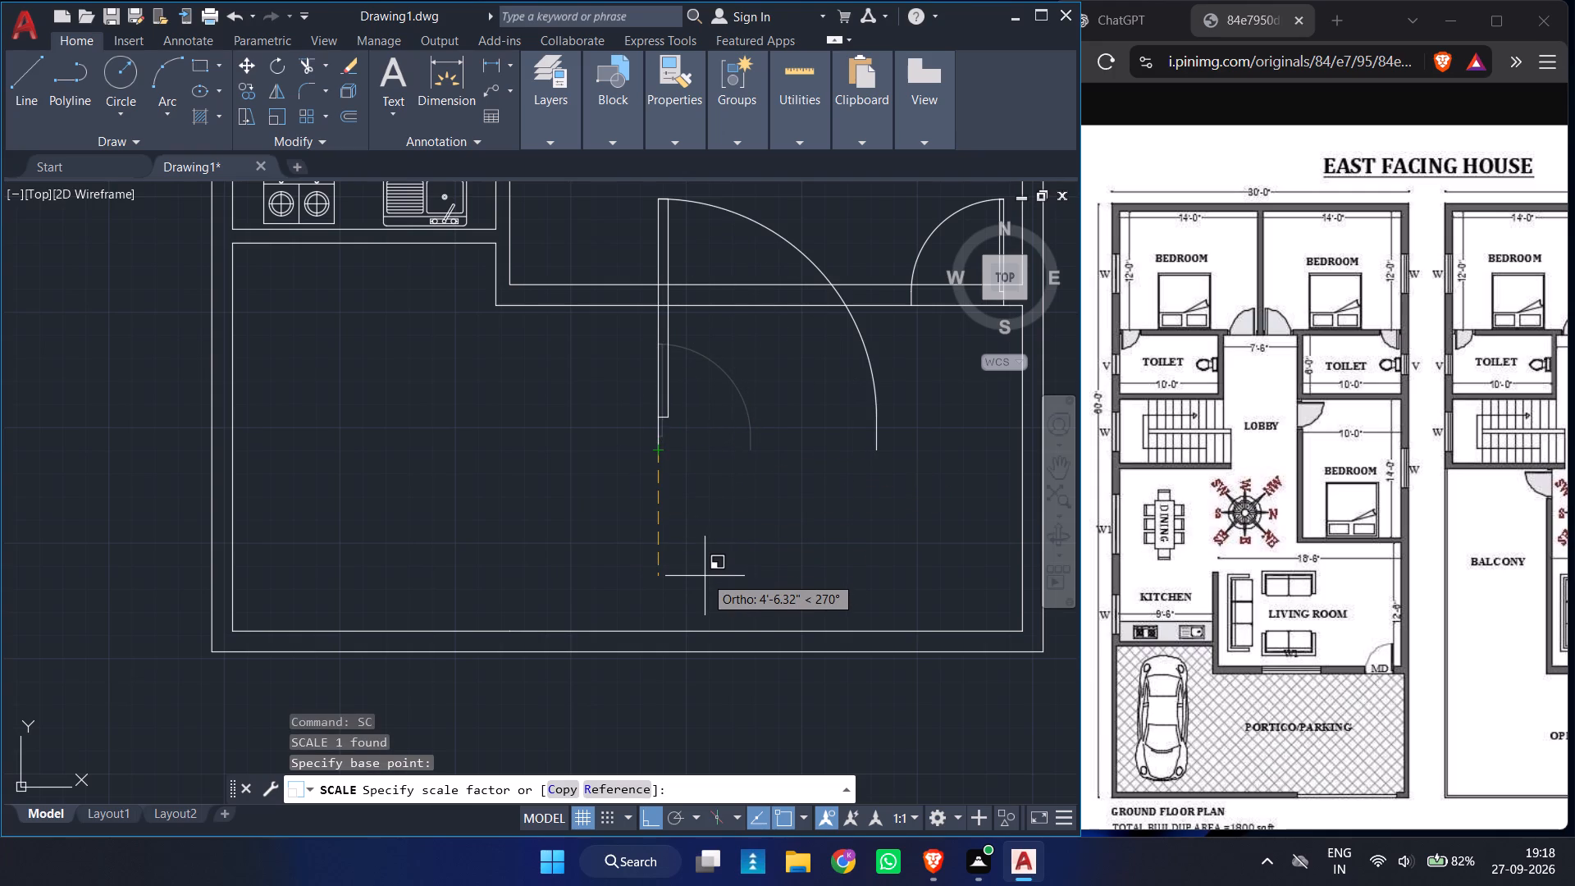
pyautogui.write('R')
pyautogui.press('space')
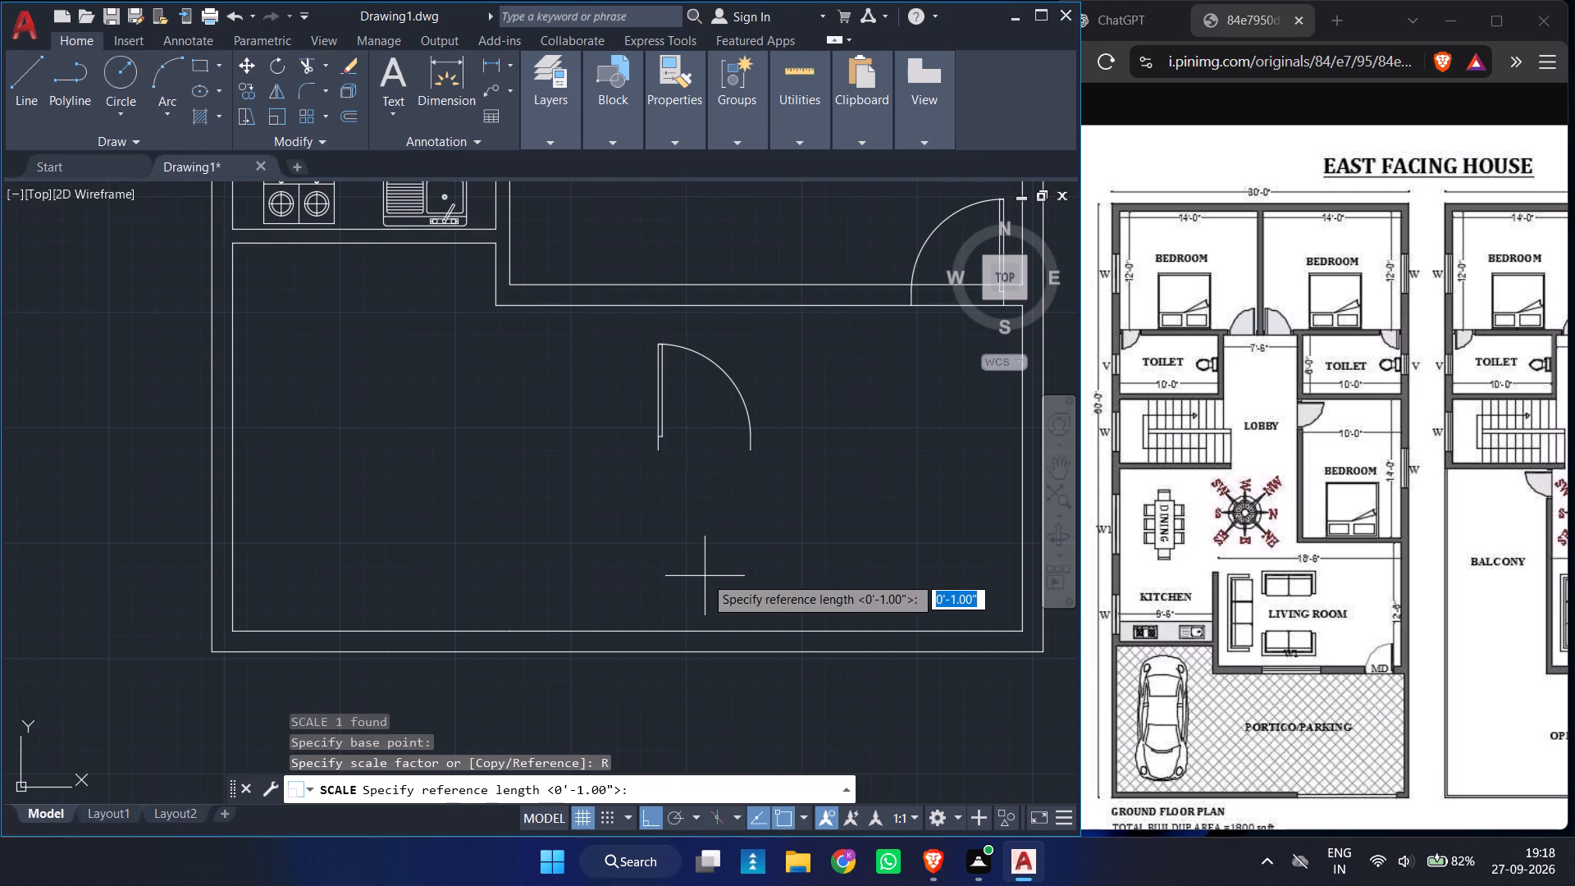
pyautogui.click(654, 451)
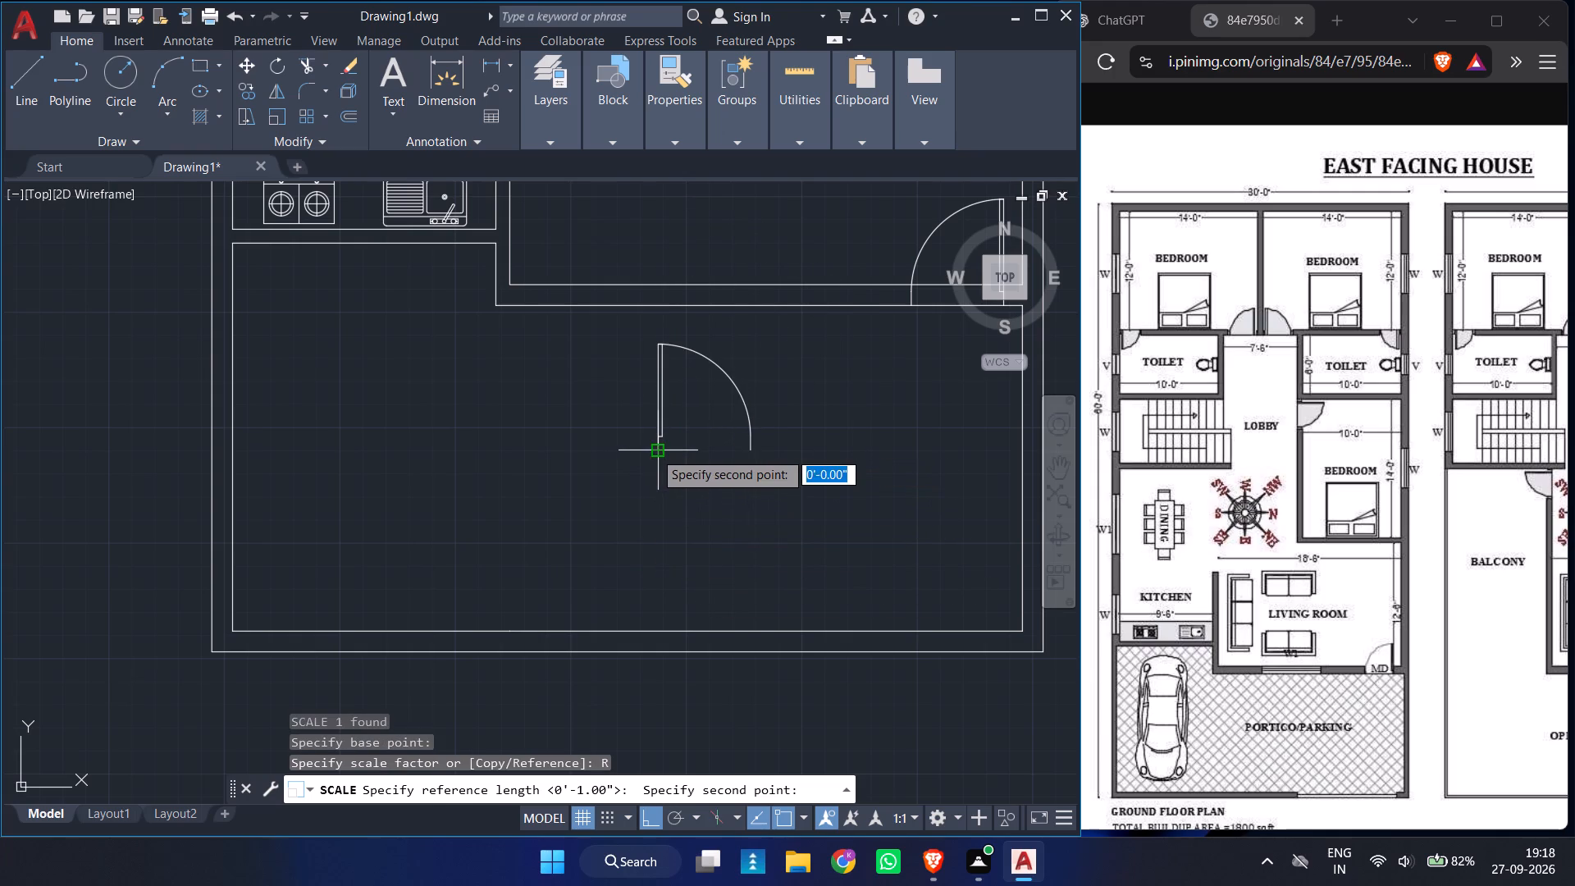
pyautogui.click(752, 449)
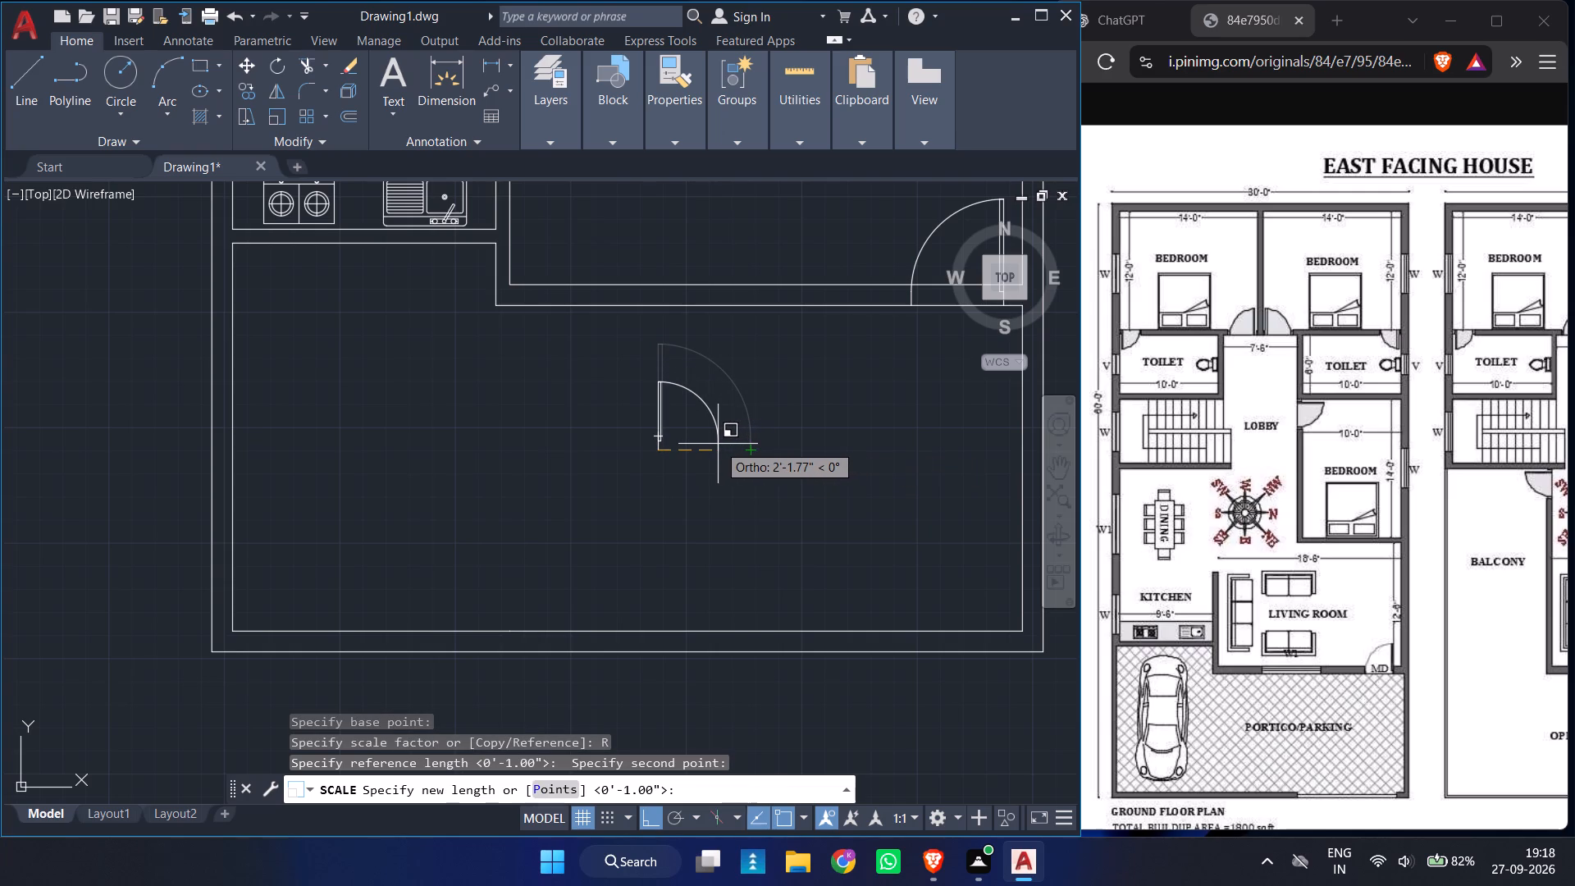
pyautogui.write("3'")
pyautogui.press('Return')
# Mirror the loose portico door across a vertical line just west of it with ortho on, keeping the source door.
pyautogui.click(718, 444)
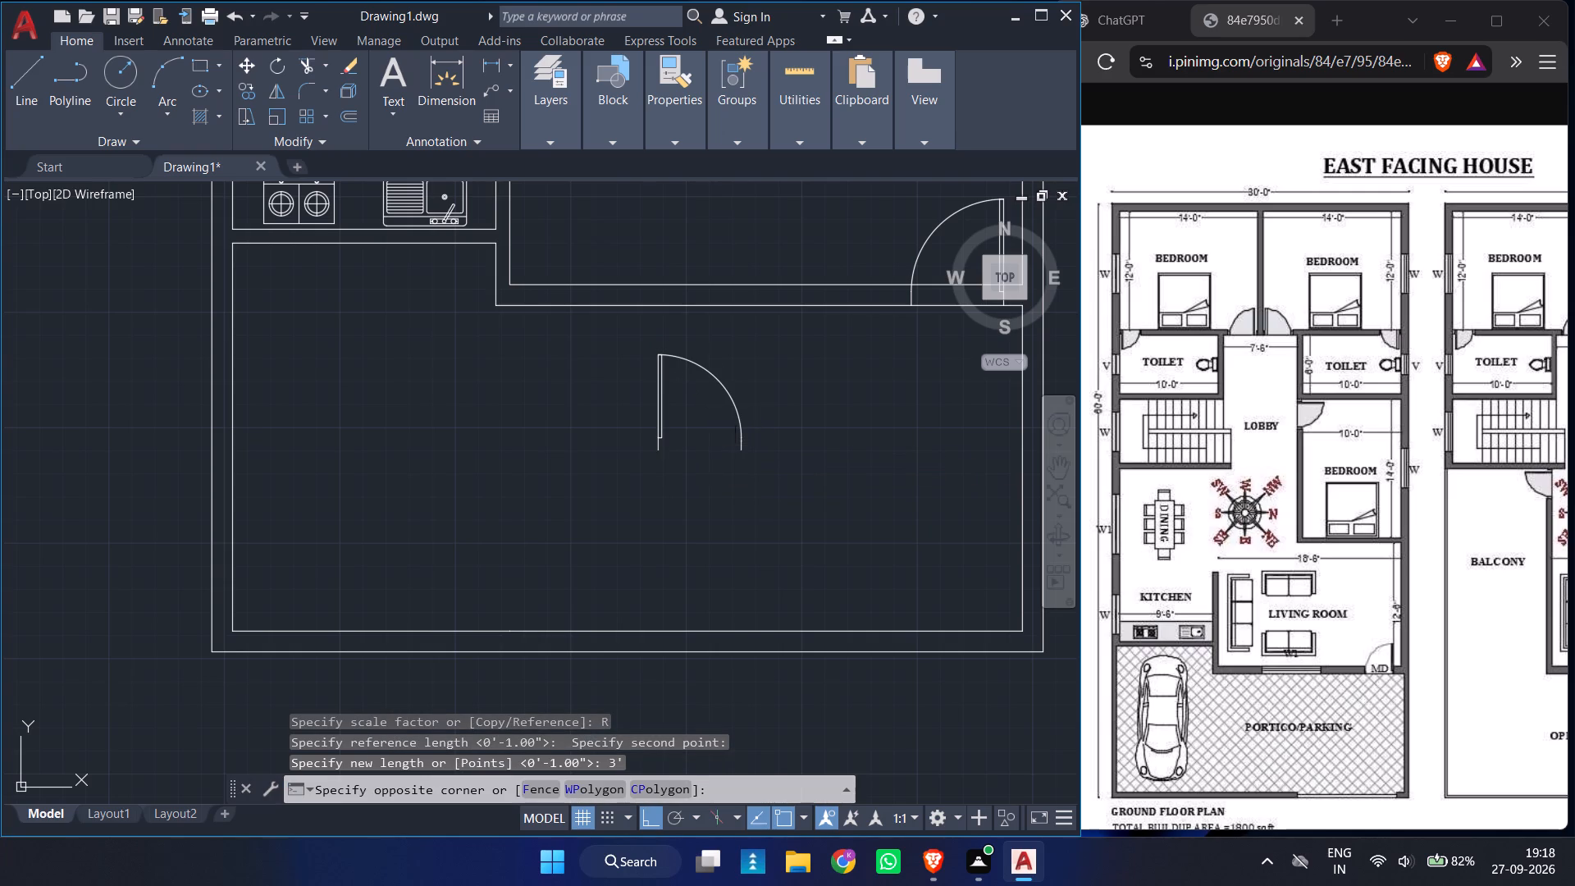
pyautogui.click(577, 424)
pyautogui.write('MI')
pyautogui.press('Return')
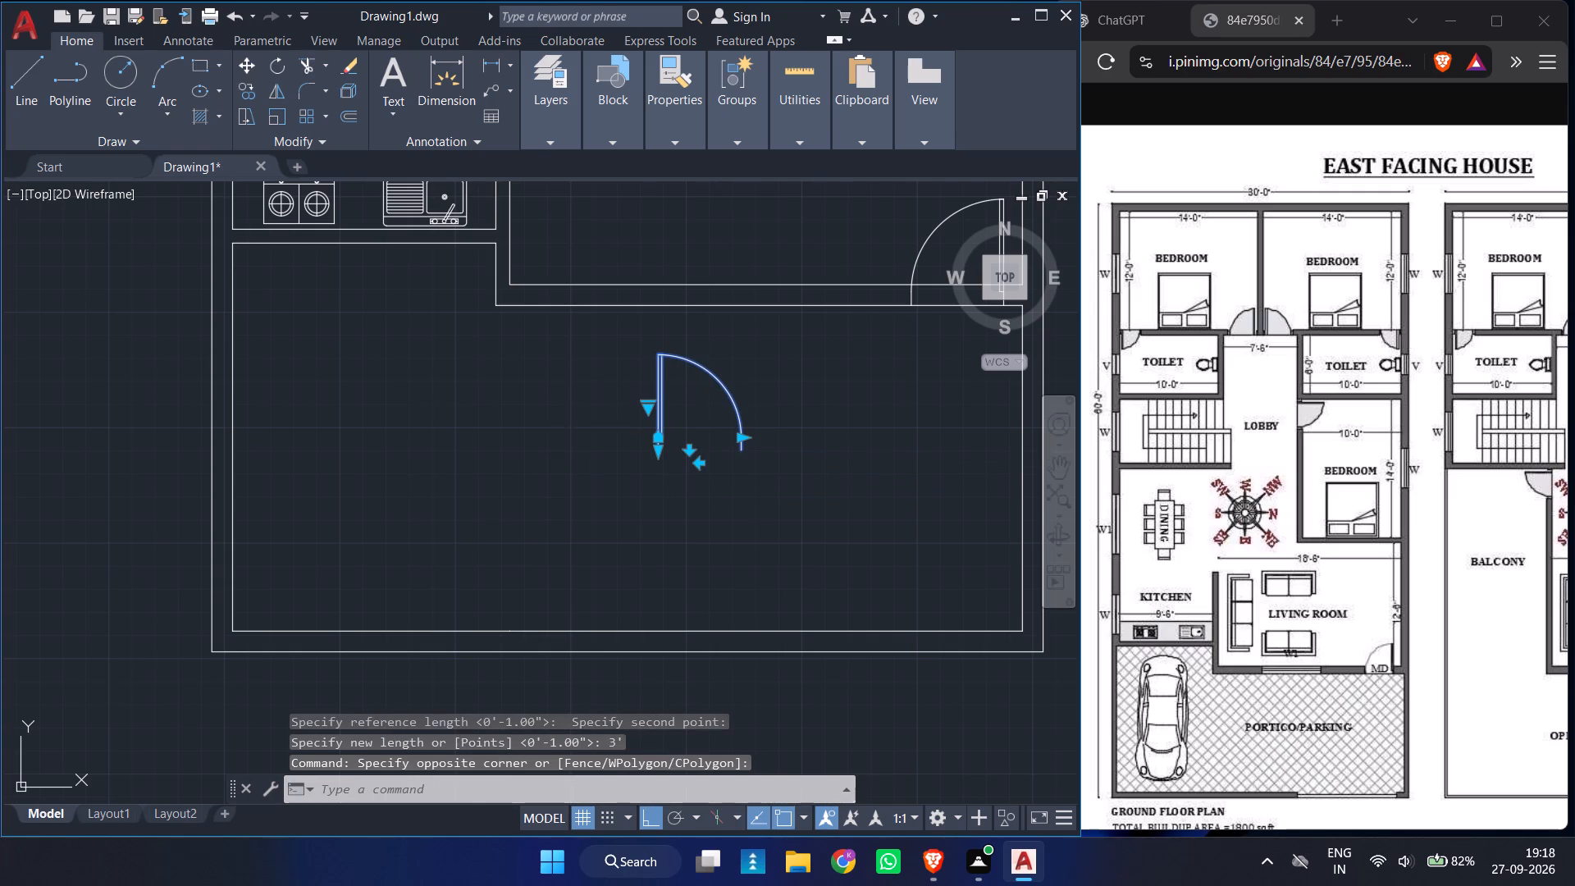
pyautogui.click(629, 326)
pyautogui.click(664, 526)
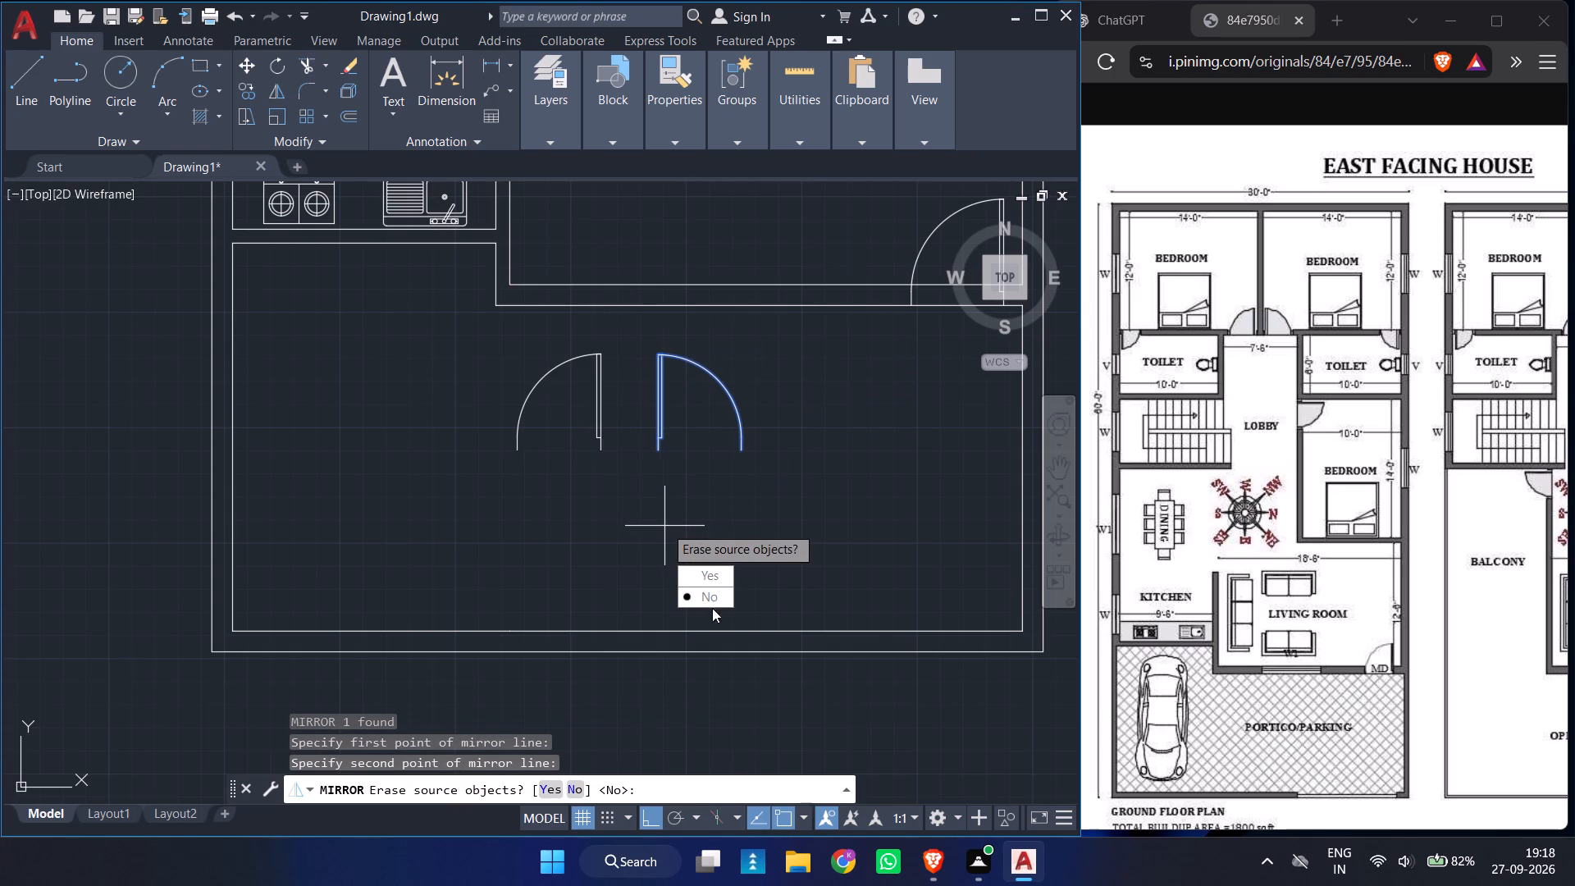
pyautogui.moveTo(706, 593); pyautogui.dragTo(664, 526)
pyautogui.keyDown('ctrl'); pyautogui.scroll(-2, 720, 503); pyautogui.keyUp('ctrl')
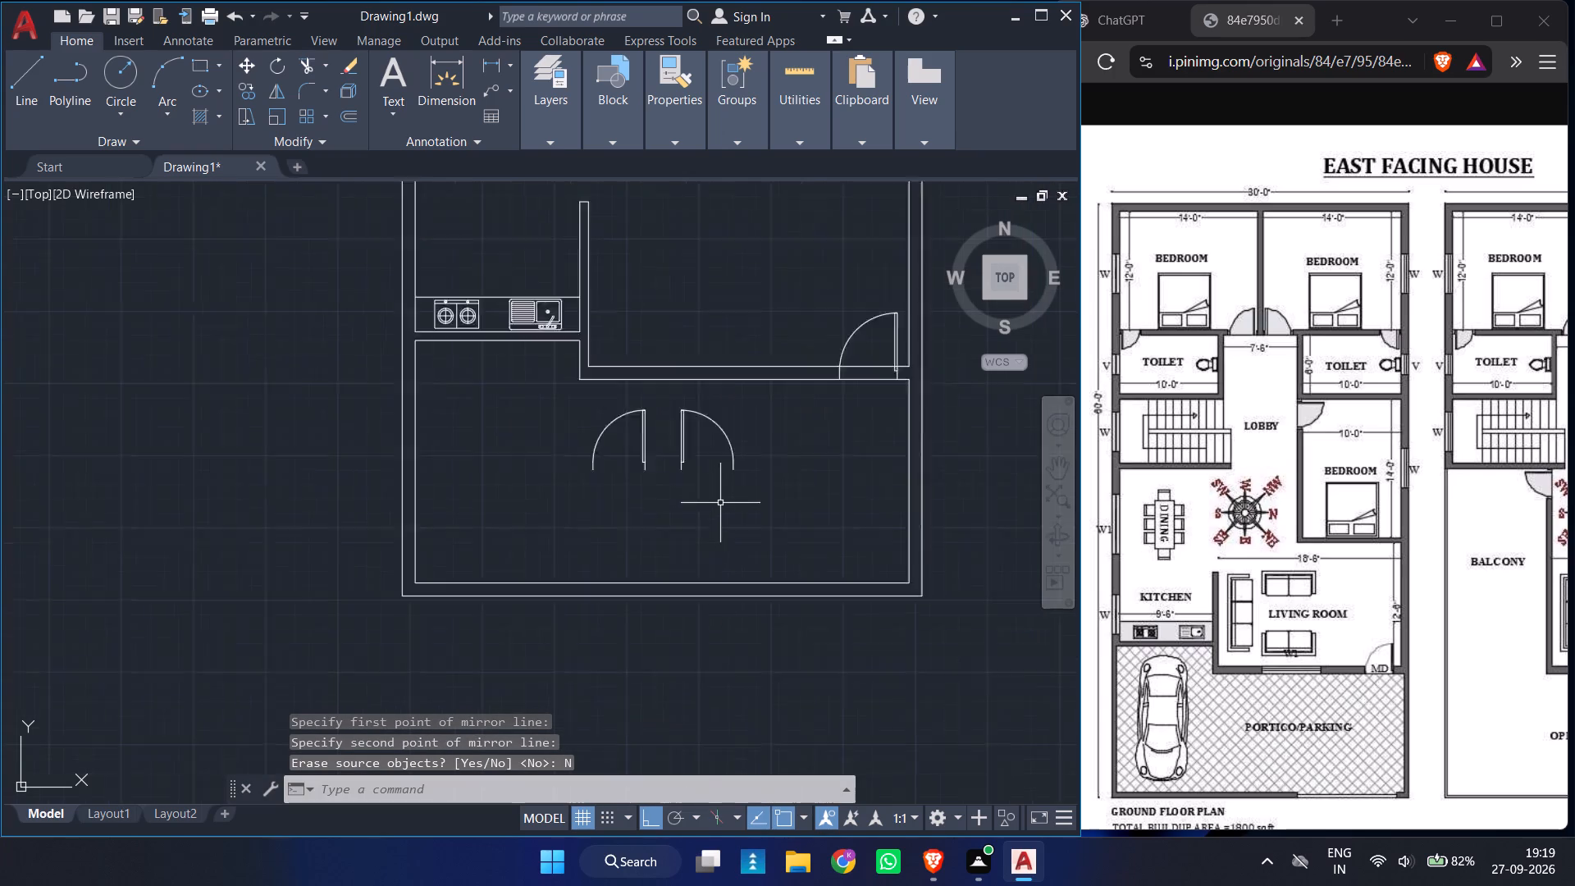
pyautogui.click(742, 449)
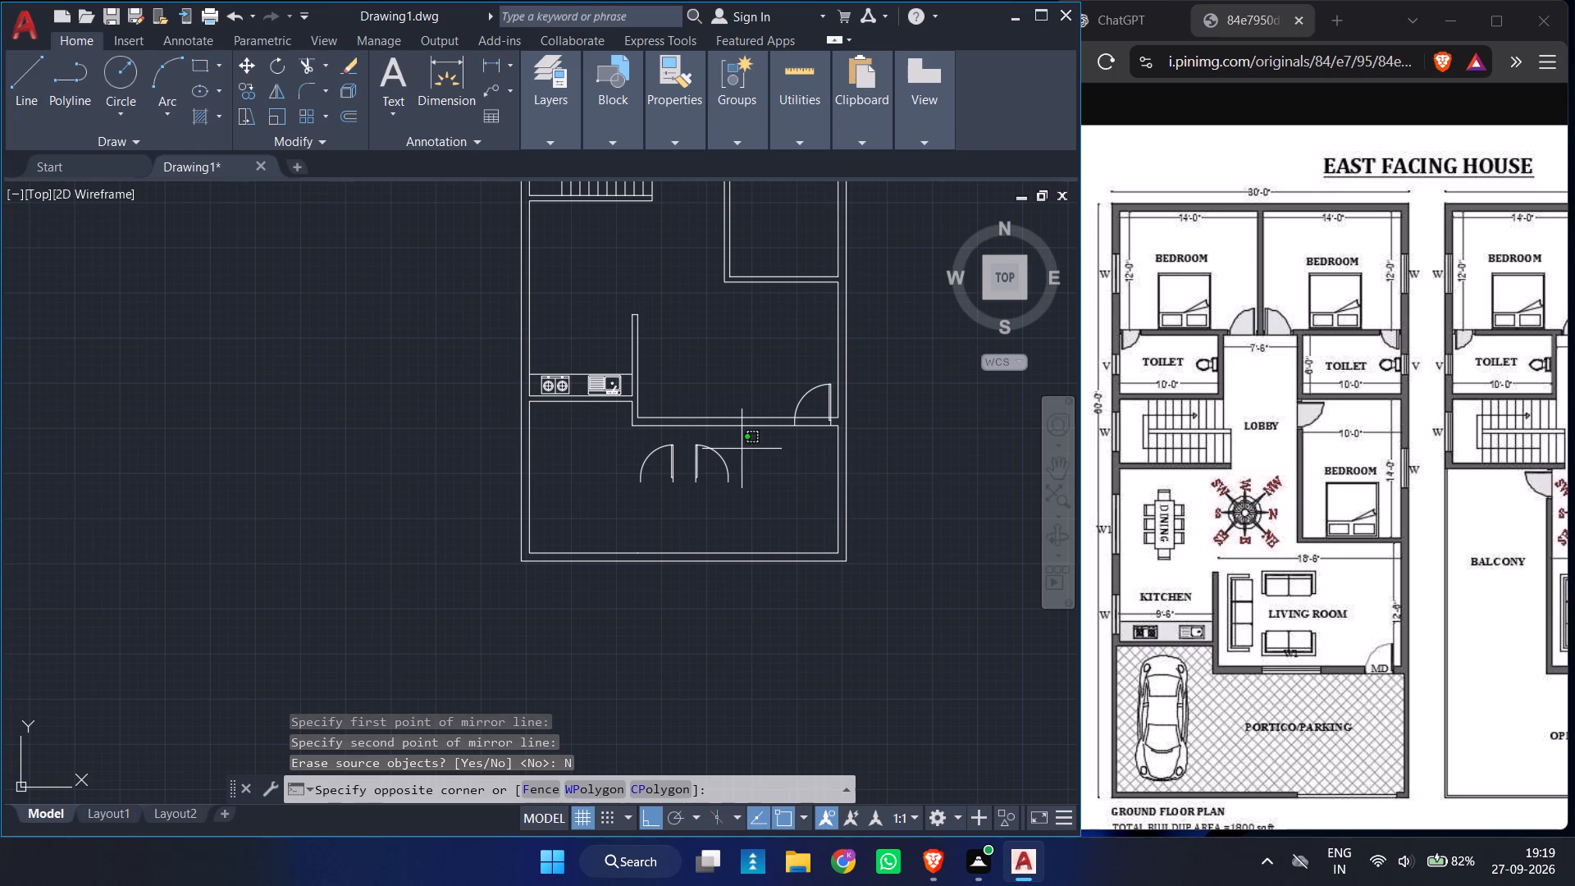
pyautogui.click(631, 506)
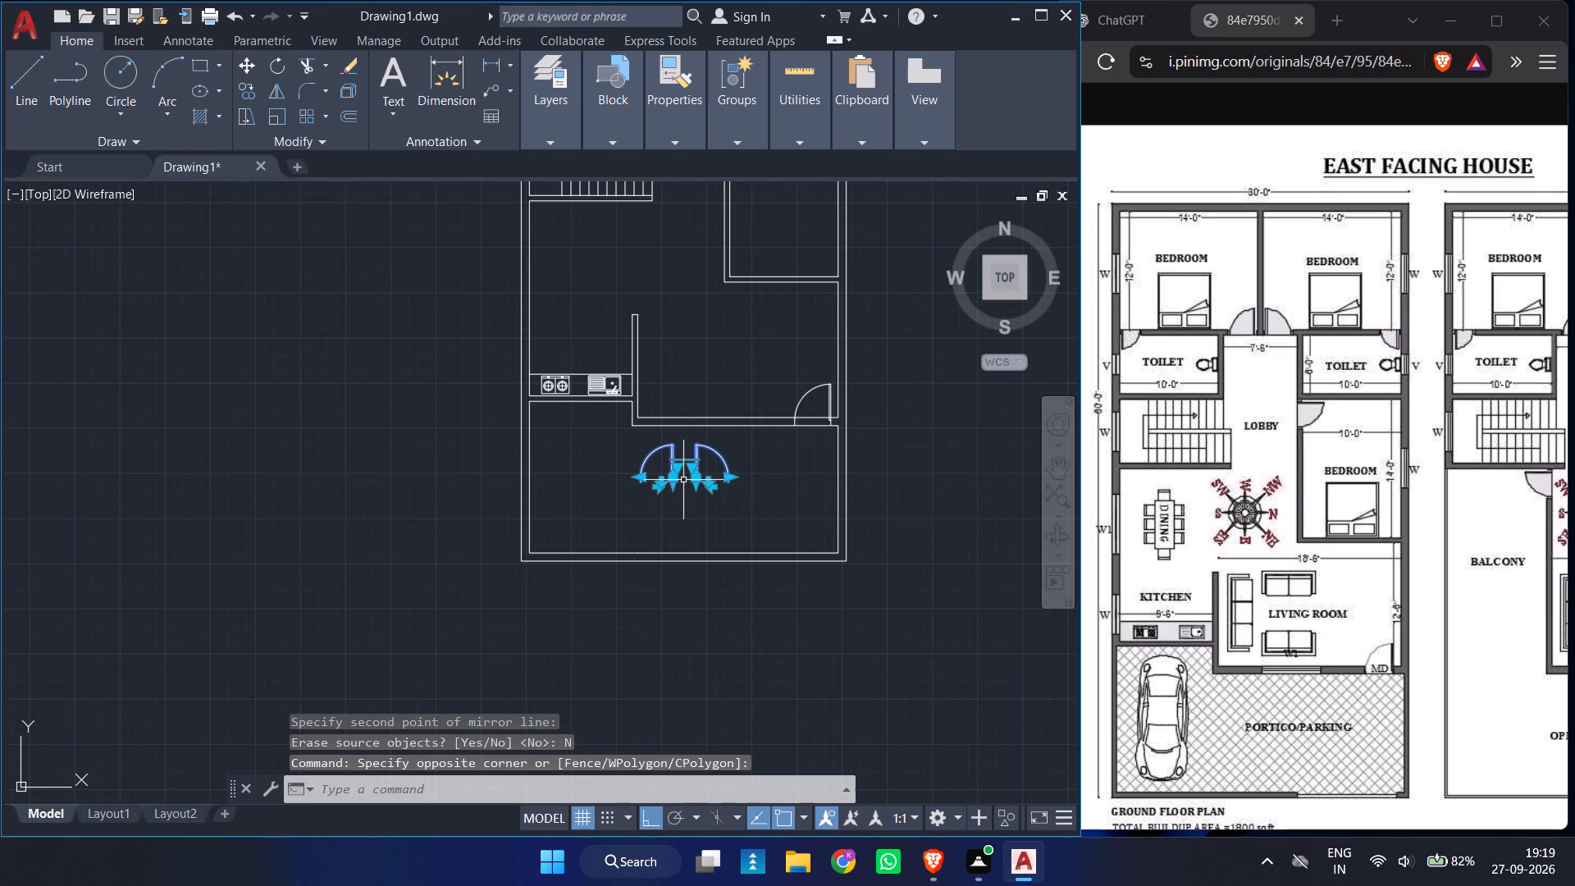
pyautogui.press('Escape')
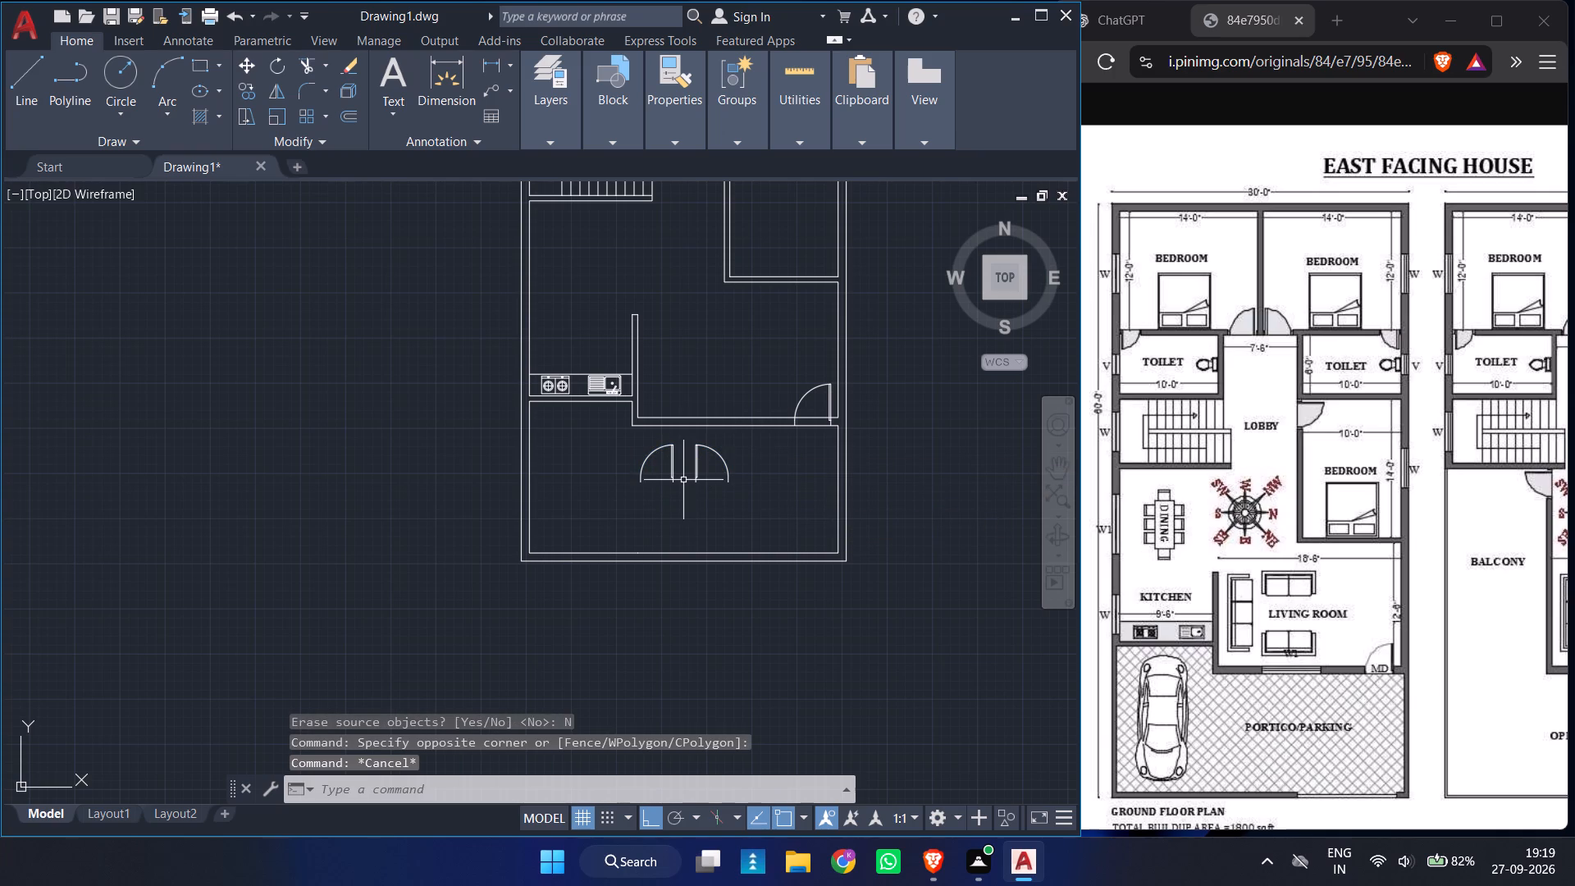
# Draw a horizontal line joining the hinge-side bottom ends of the two loose portico doors.
pyautogui.keyDown('ctrl'); pyautogui.scroll(2, 683, 480); pyautogui.keyUp('ctrl')
pyautogui.press('l')
pyautogui.press('Return')
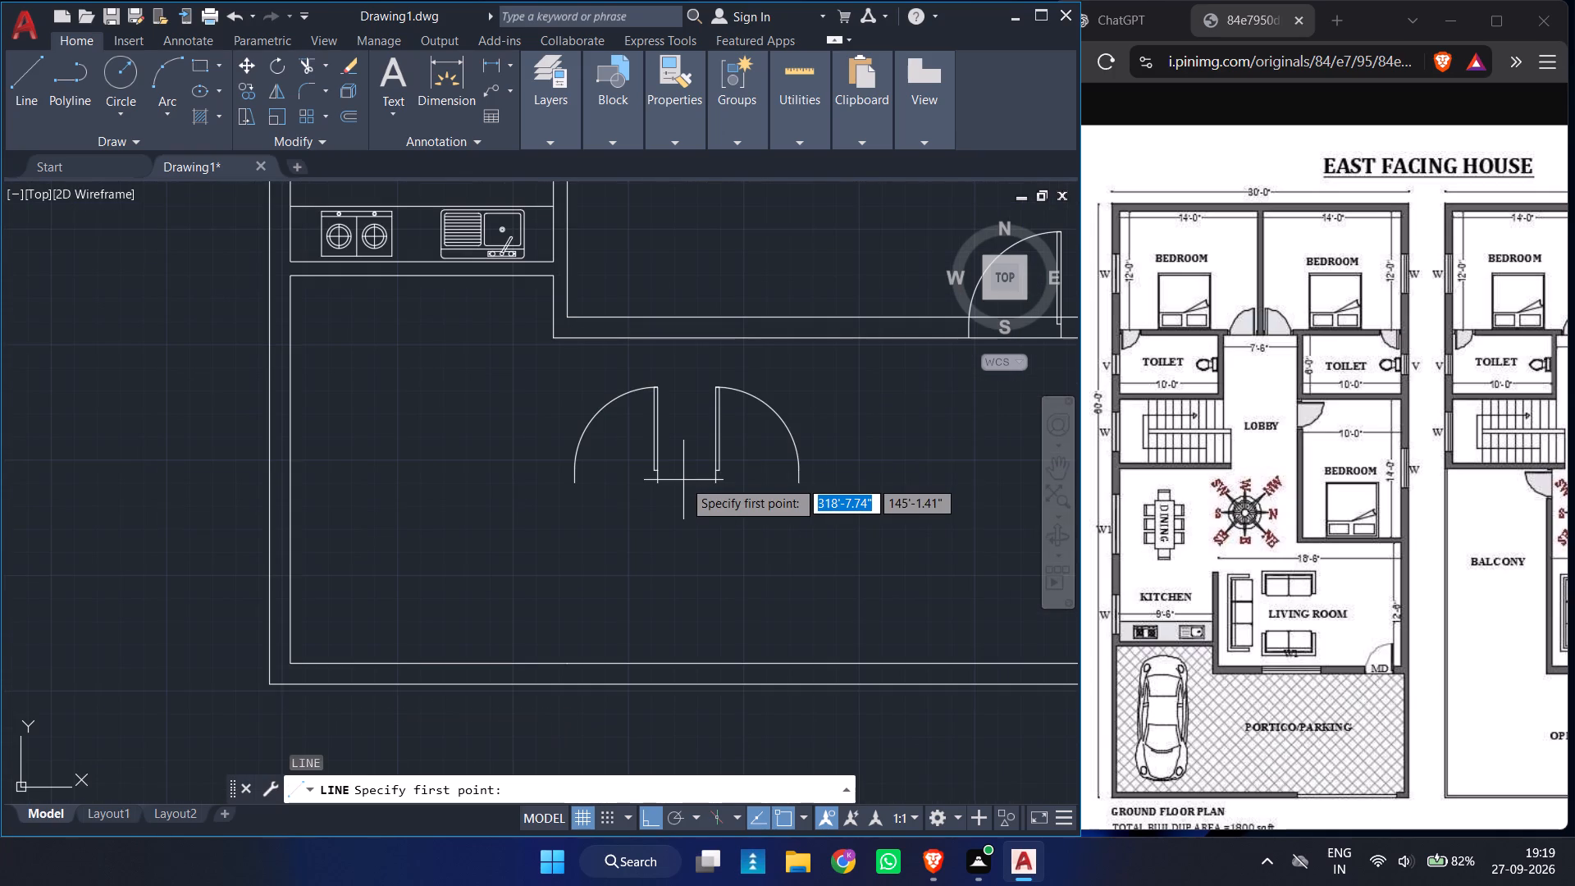
pyautogui.click(655, 485)
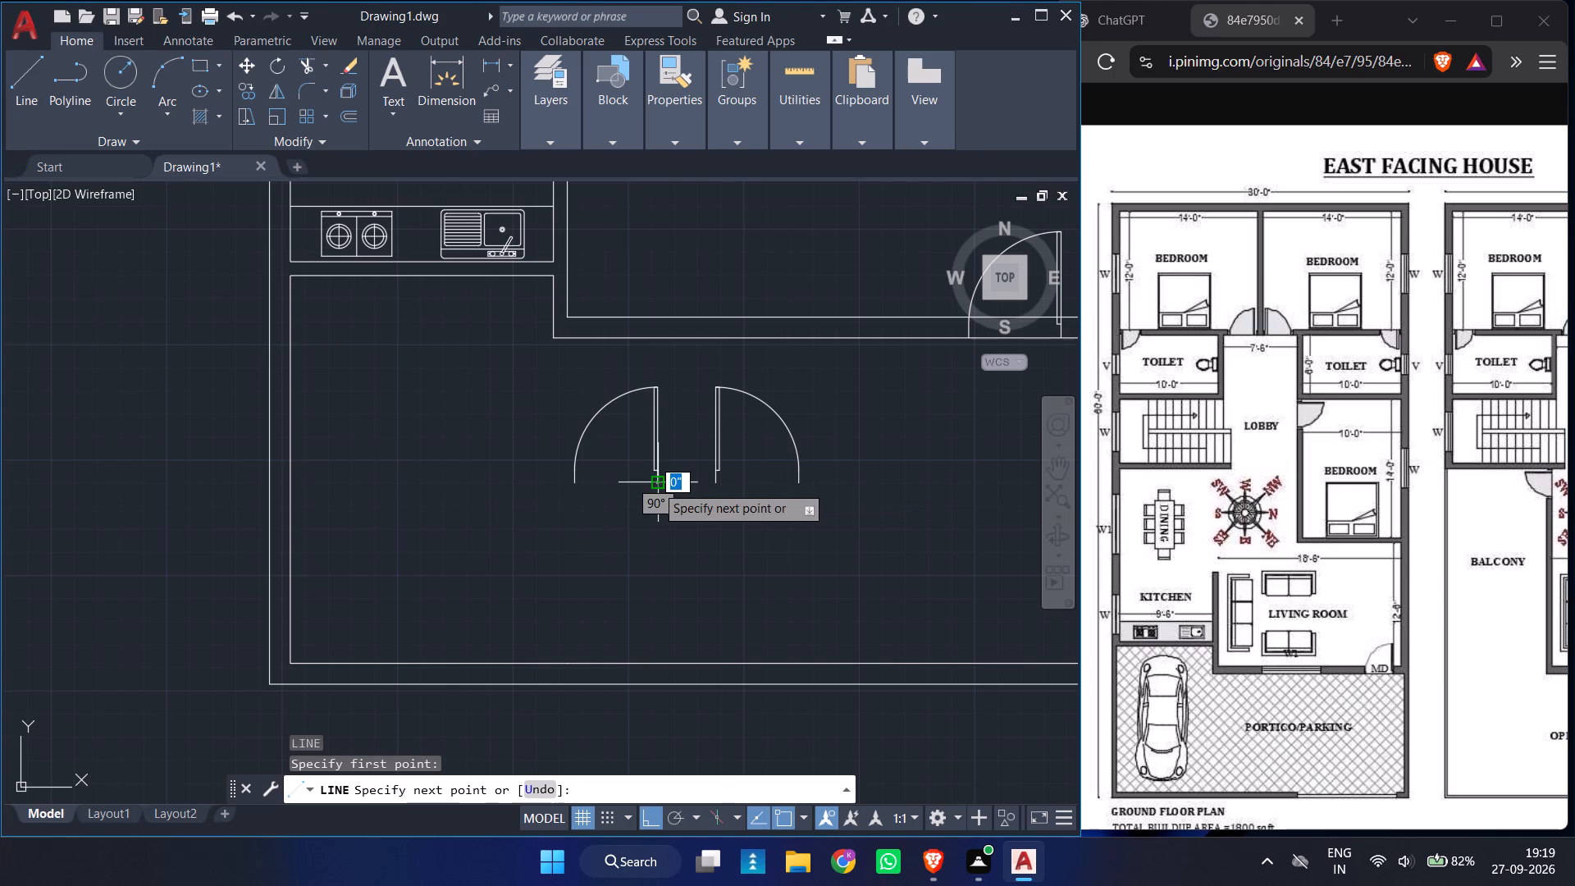
pyautogui.moveTo(719, 485); pyautogui.dragTo(800, 562)
pyautogui.press('Return')
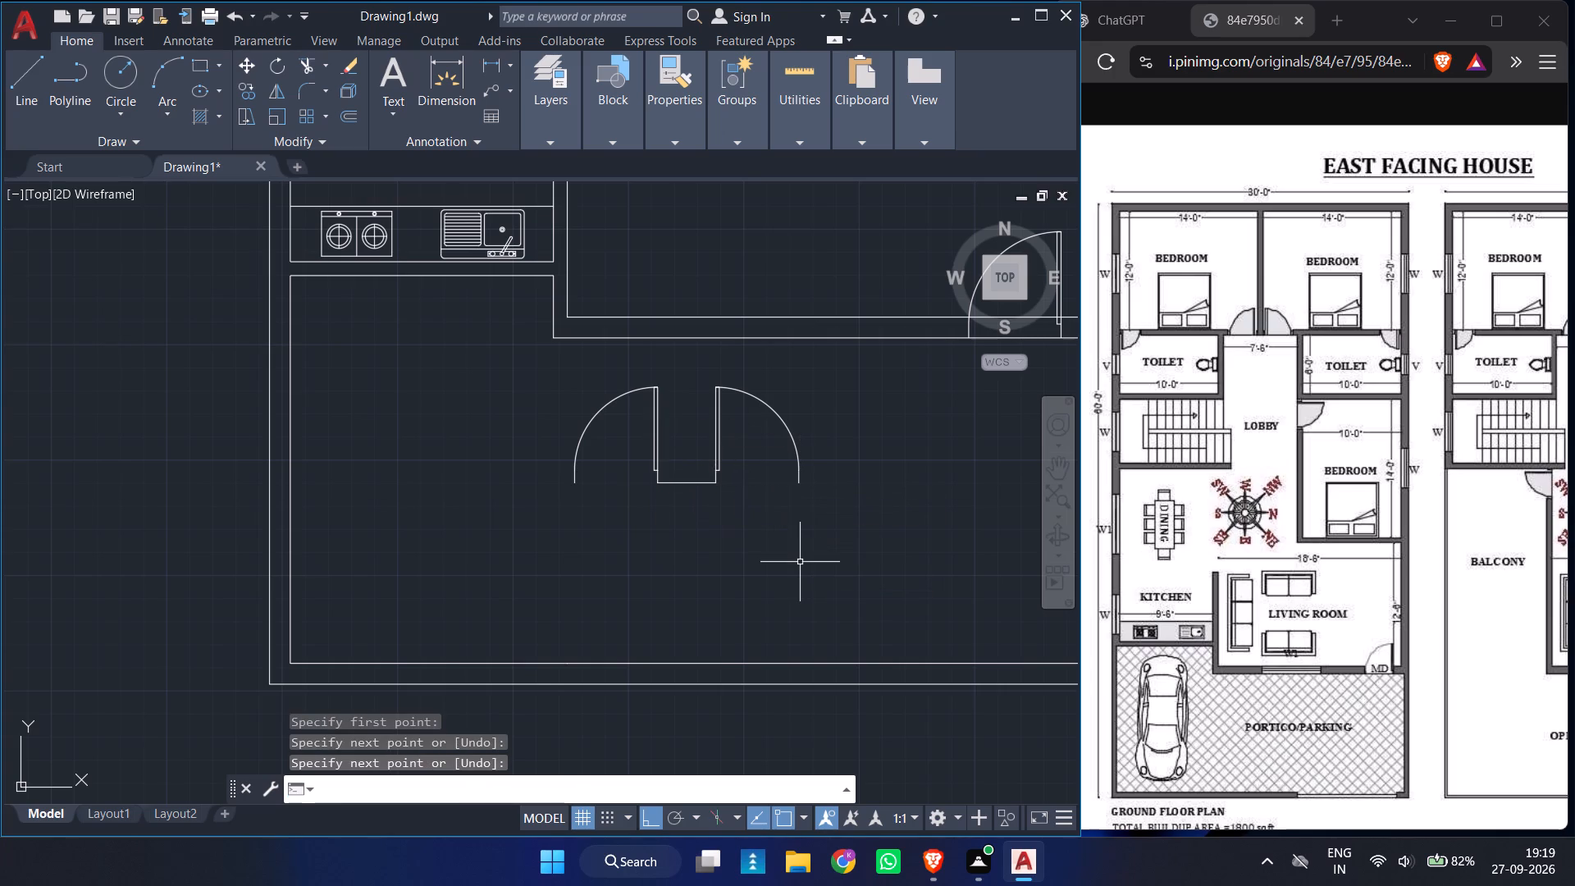
# Move both loose doors and their connecting line by the line's midpoint onto the lobby's north wall line, below the bedroom partition.
pyautogui.click(859, 383)
pyautogui.click(486, 544)
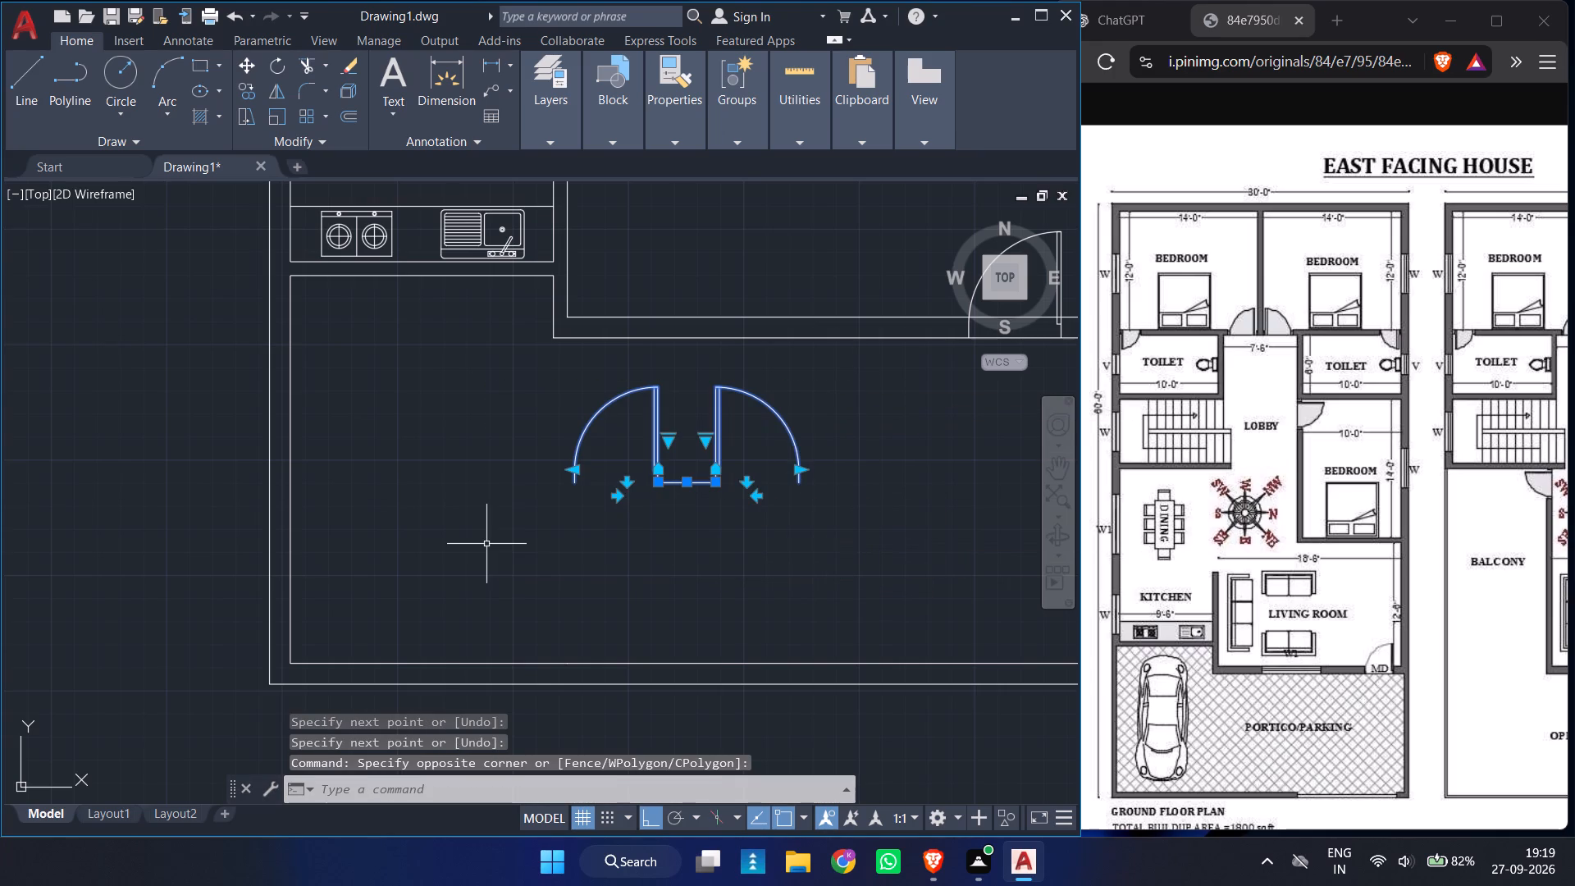
pyautogui.press('m')
pyautogui.press('Return')
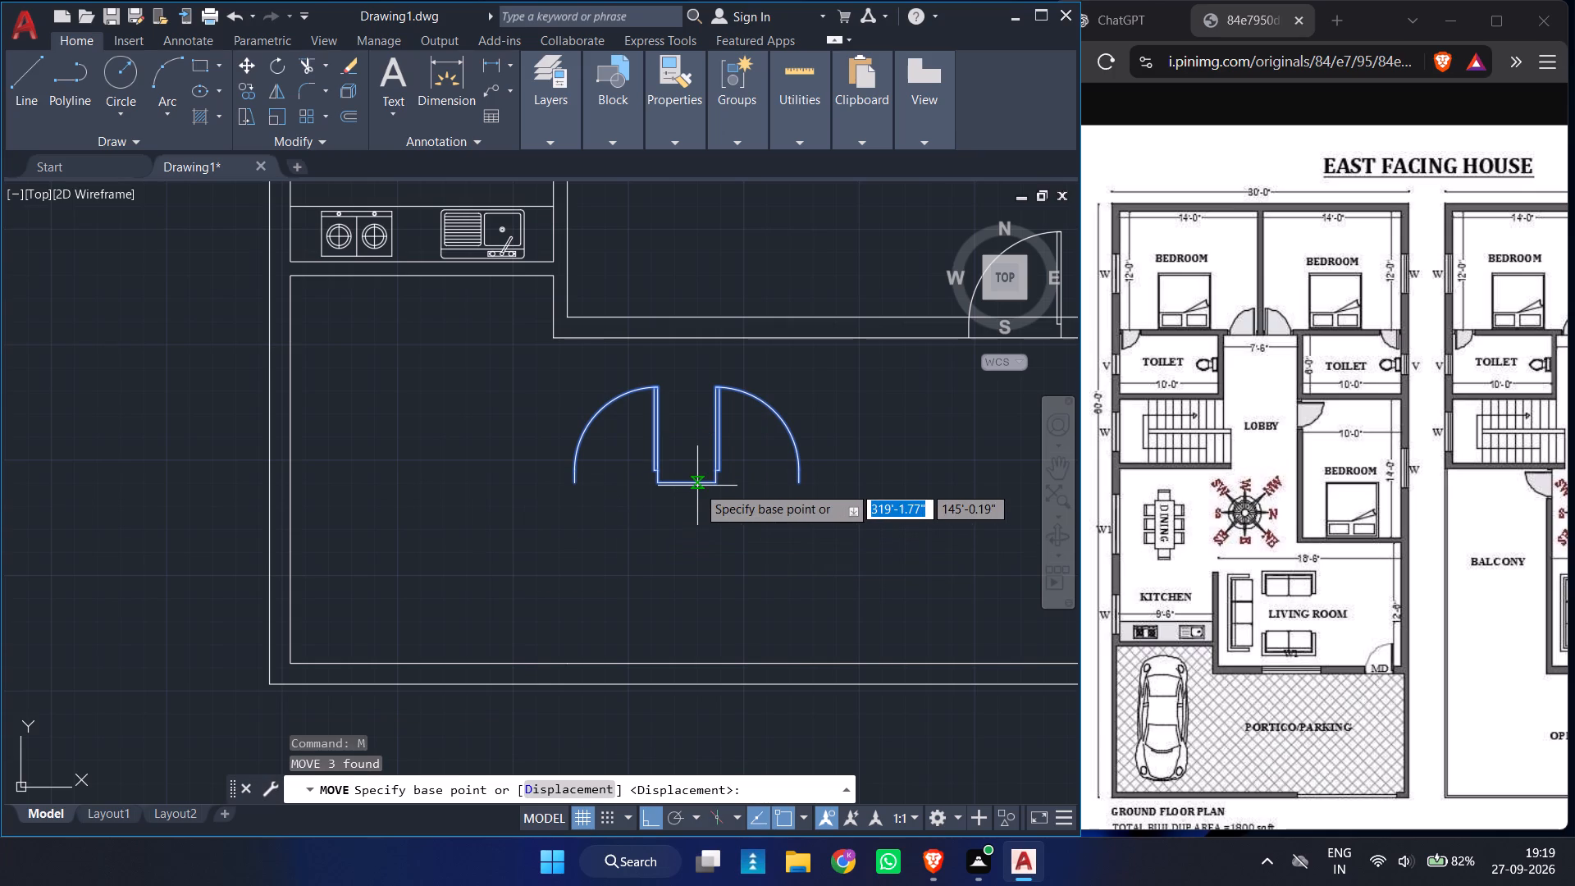
pyautogui.click(686, 483)
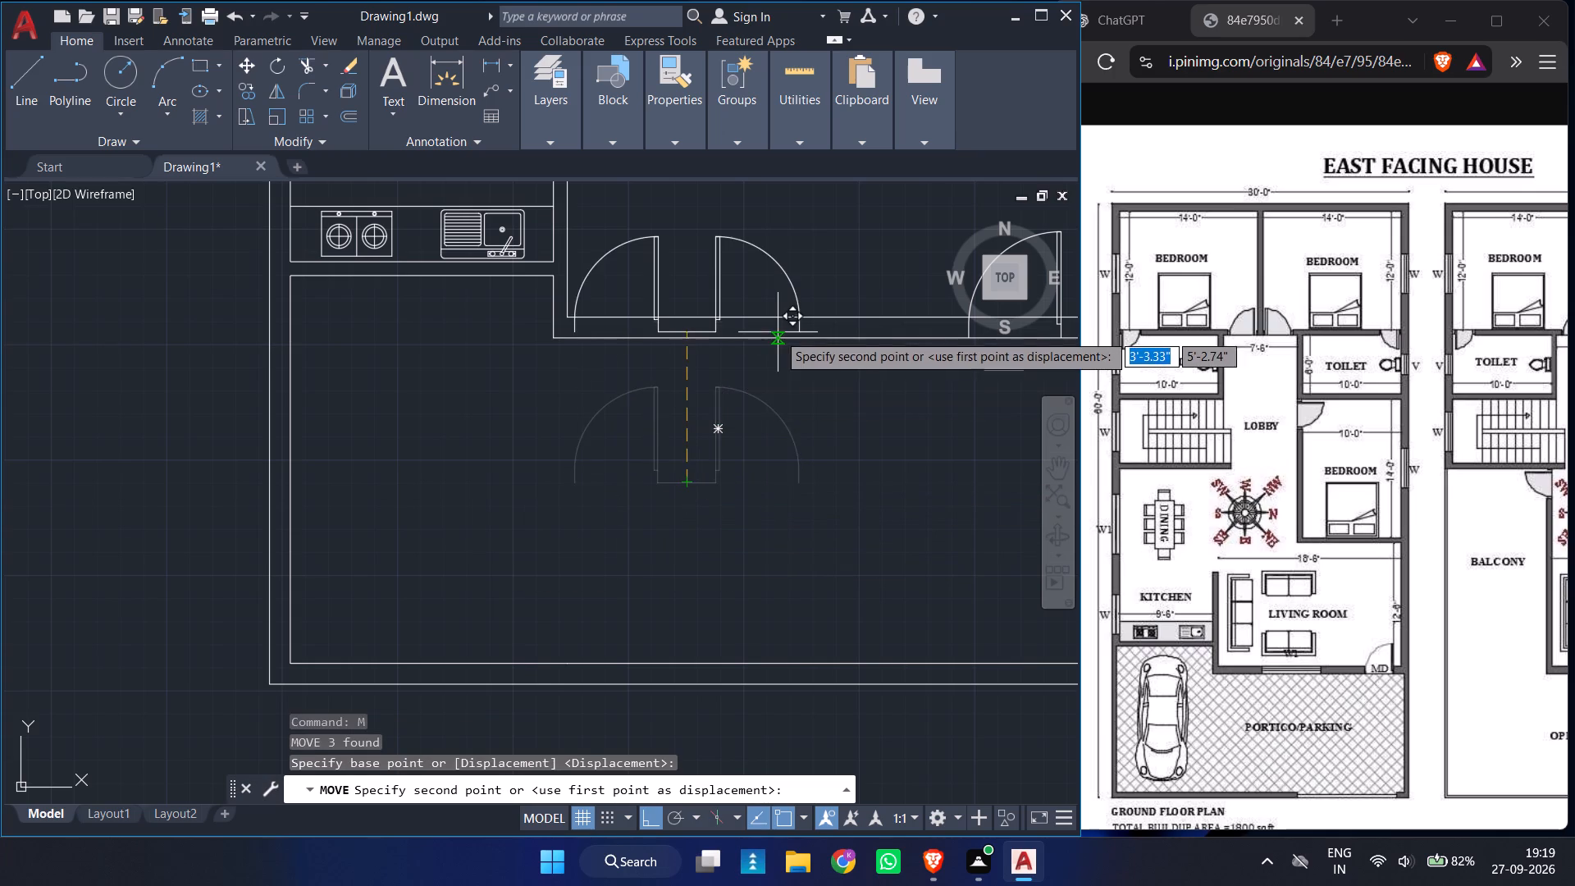
pyautogui.keyDown('ctrl'); pyautogui.scroll(-5, 778, 334); pyautogui.keyUp('ctrl')
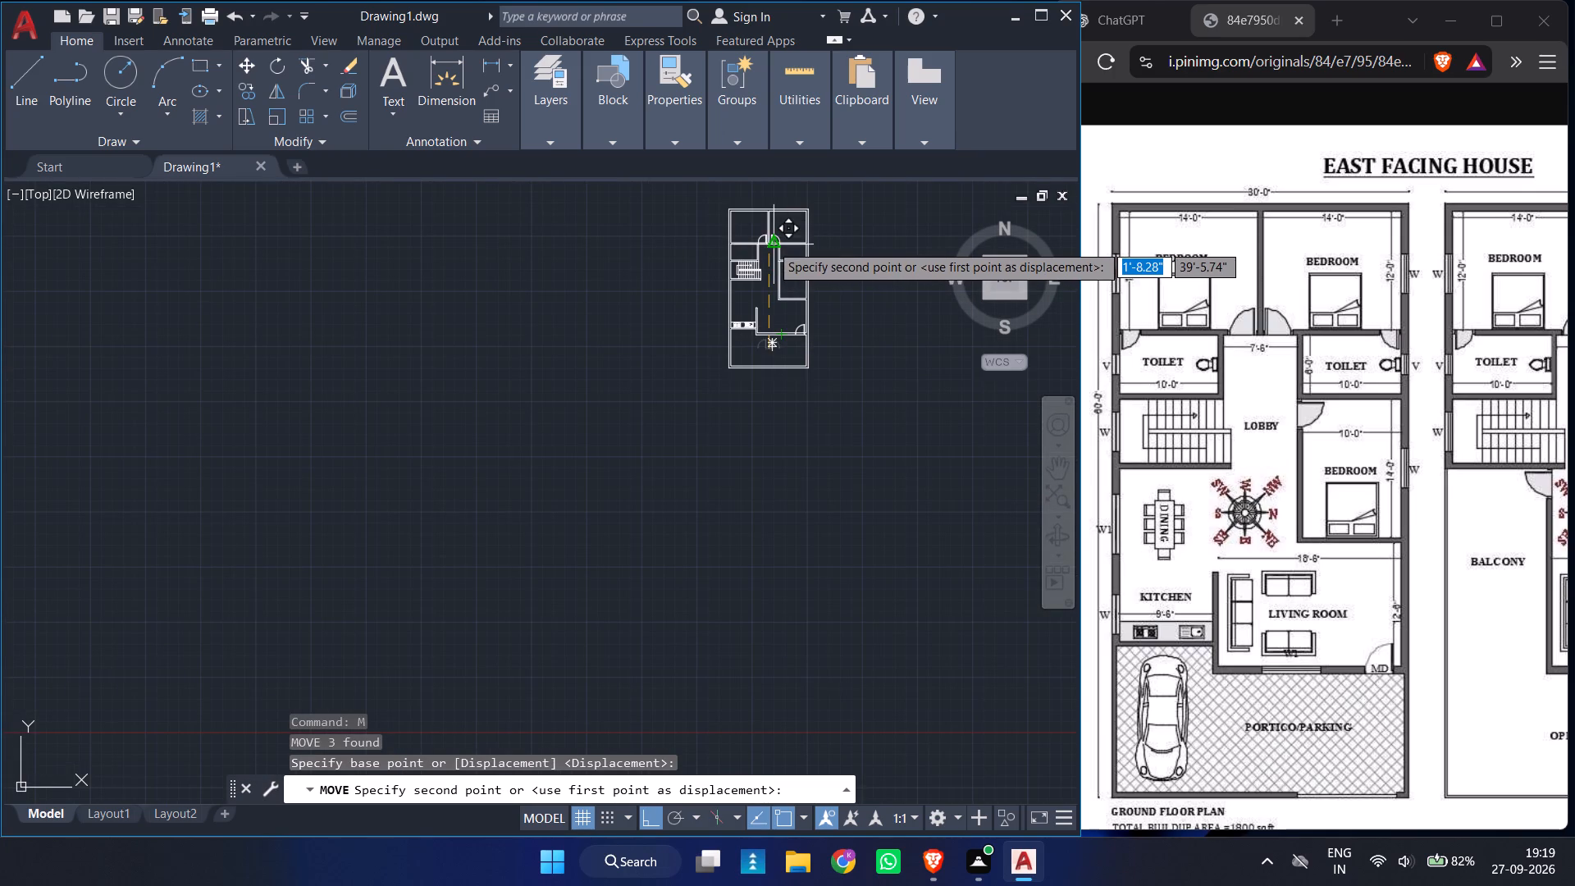
pyautogui.keyDown('ctrl'); pyautogui.scroll(5, 770, 244); pyautogui.keyUp('ctrl')
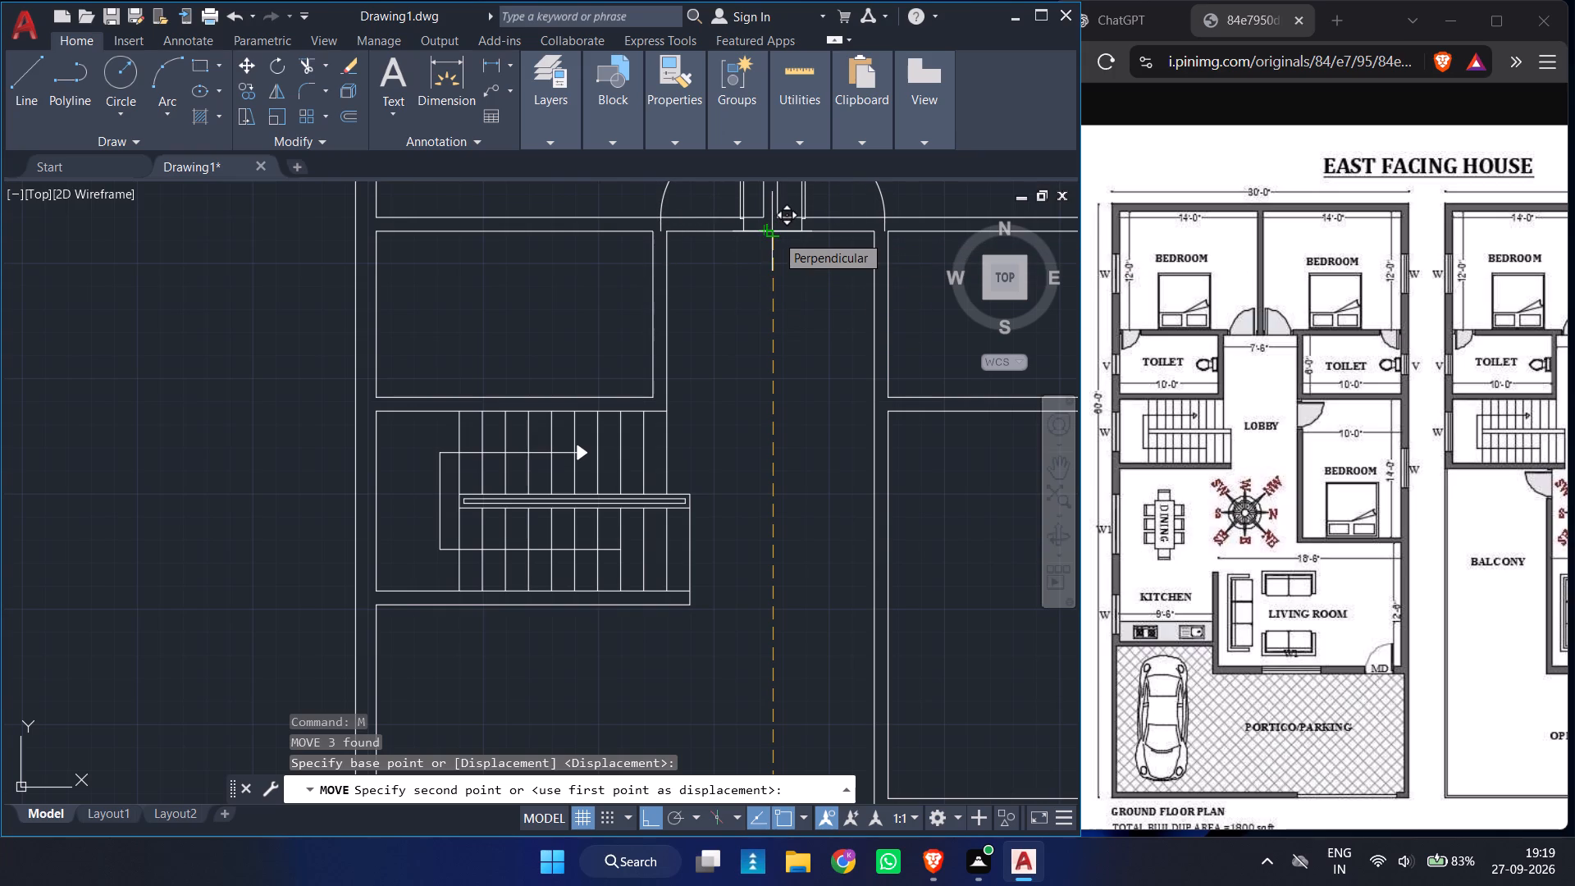
pyautogui.click(776, 235)
# Delete the line connecting the two bedroom doors' hinge ends.
pyautogui.keyDown('ctrl'); pyautogui.scroll(-2, 789, 327); pyautogui.keyUp('ctrl')
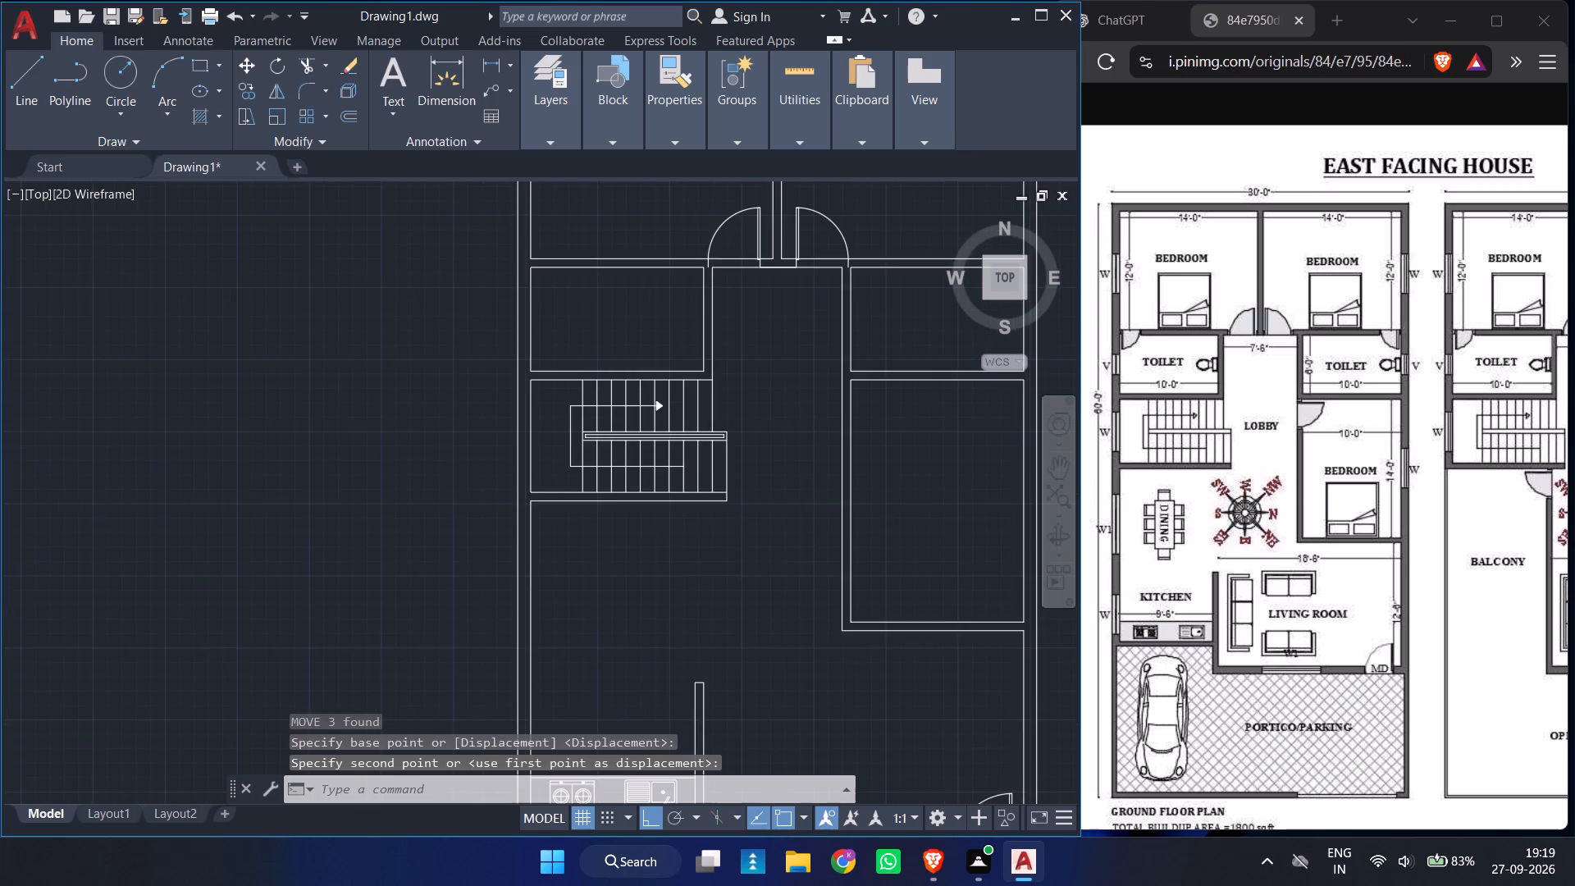
pyautogui.keyDown('ctrl'); pyautogui.scroll(2, 809, 227); pyautogui.keyUp('ctrl')
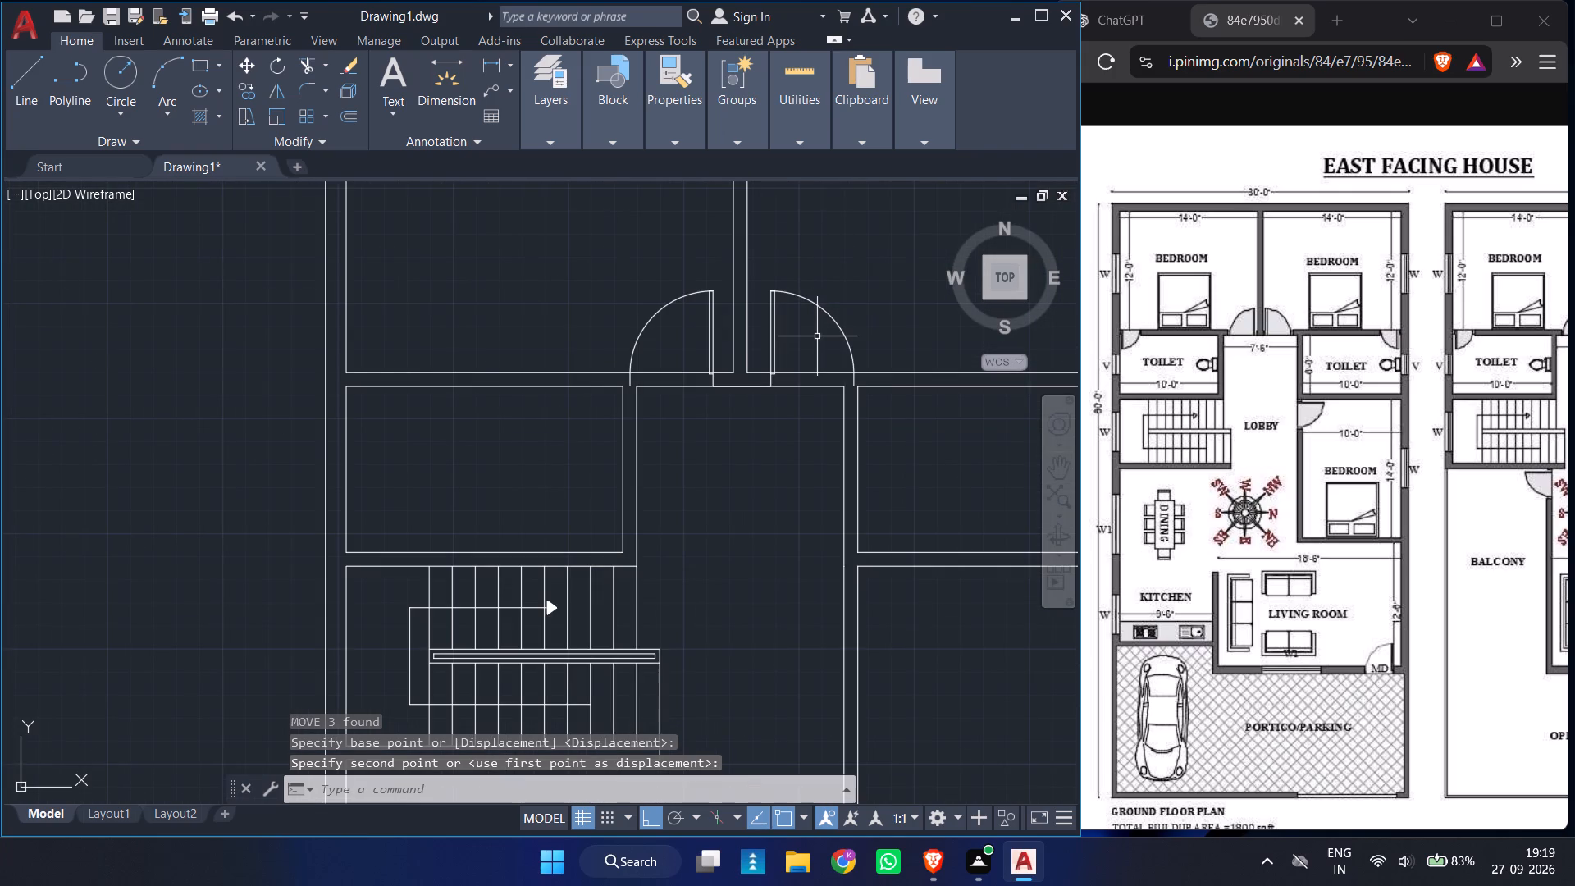
pyautogui.click(738, 387)
pyautogui.press('Delete')
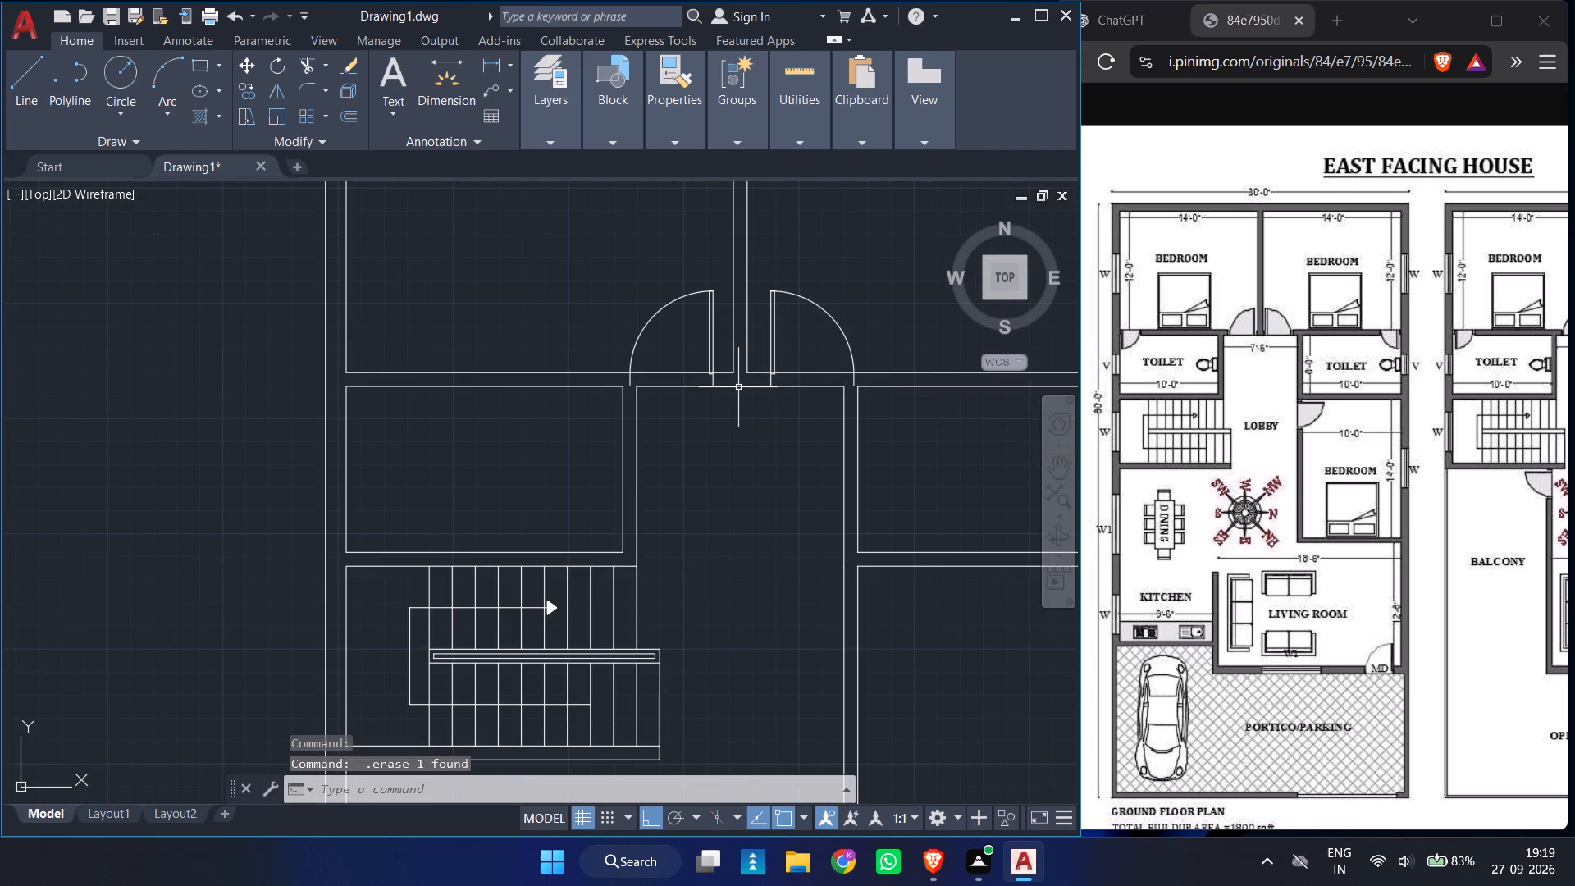
# Move the east bedroom door by its arc's bottom end 6" west onto the lobby's northeast inner corner.
pyautogui.click(786, 345)
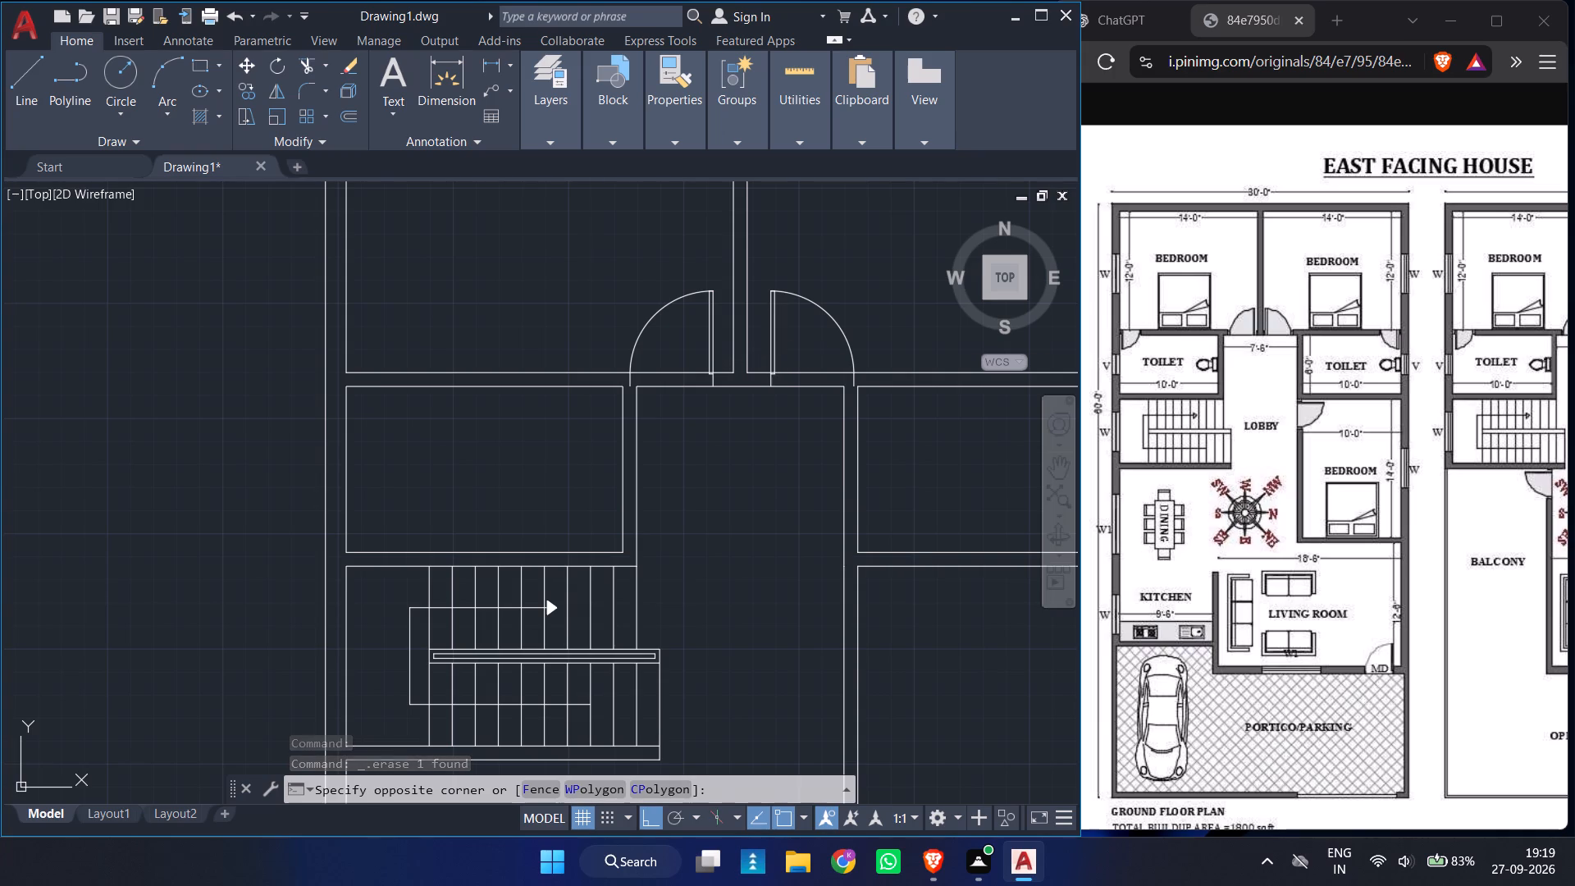
pyautogui.click(753, 347)
pyautogui.press('m')
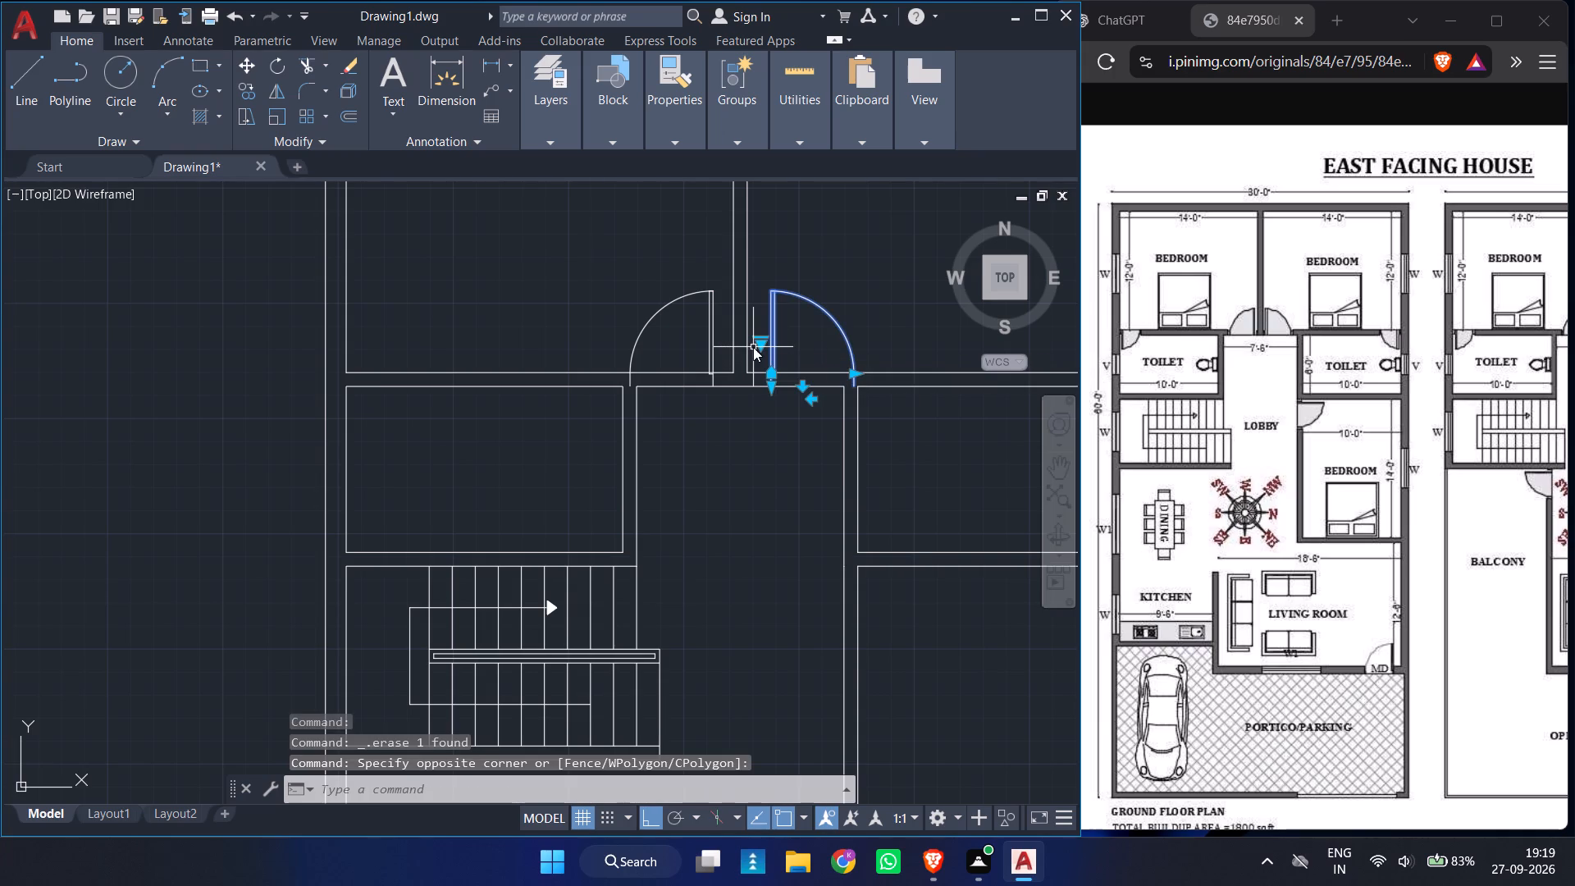
pyautogui.press('Return')
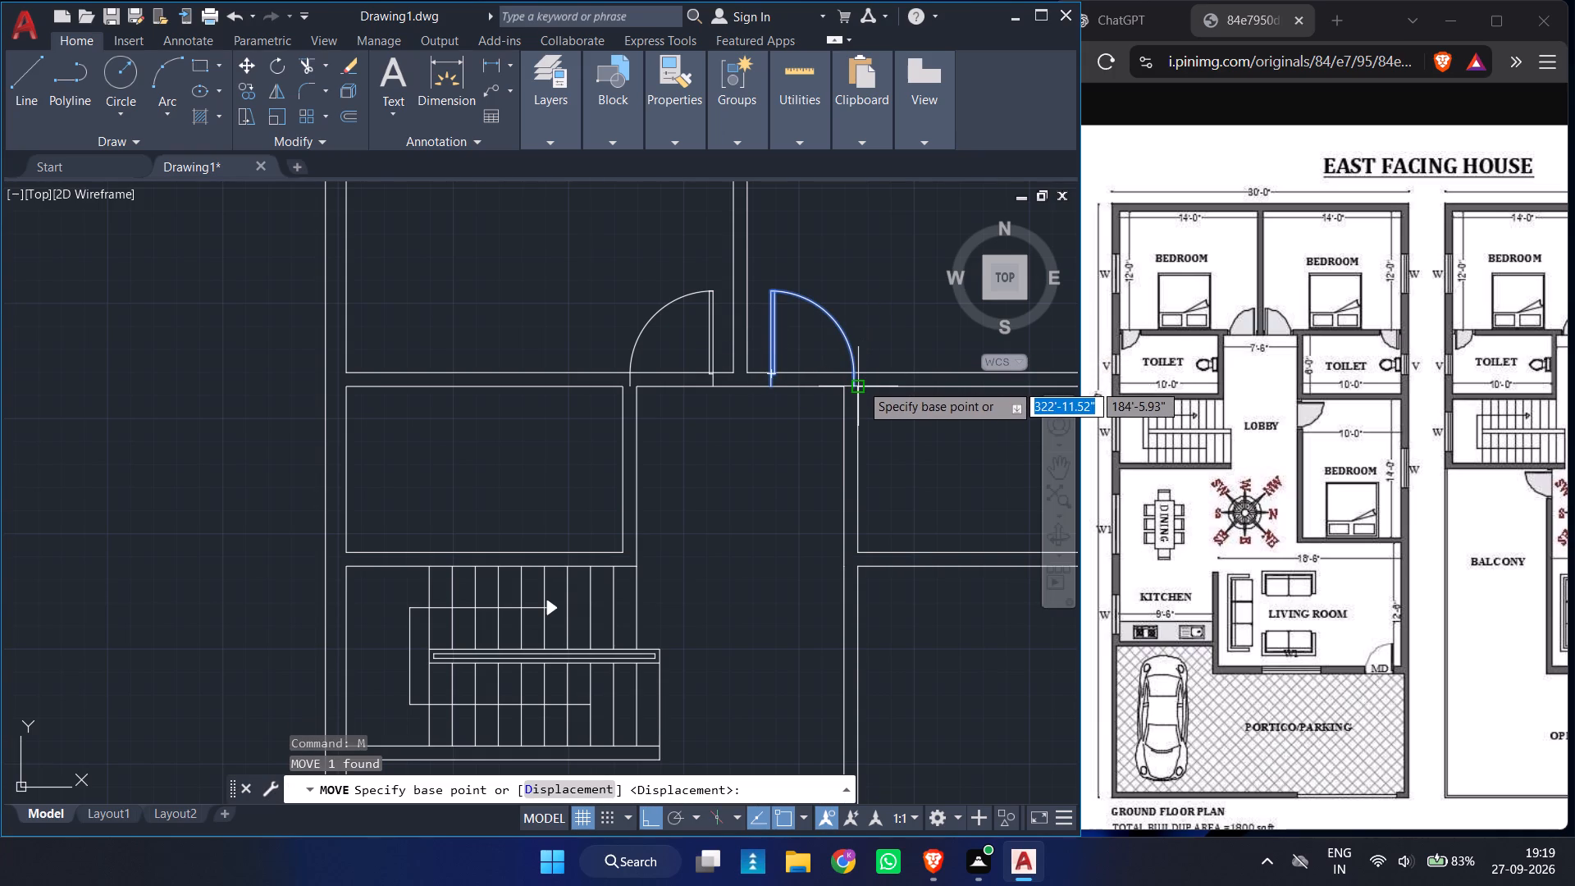
pyautogui.keyDown('ctrl'); pyautogui.scroll(1, 857, 383); pyautogui.keyUp('ctrl')
pyautogui.click(857, 383)
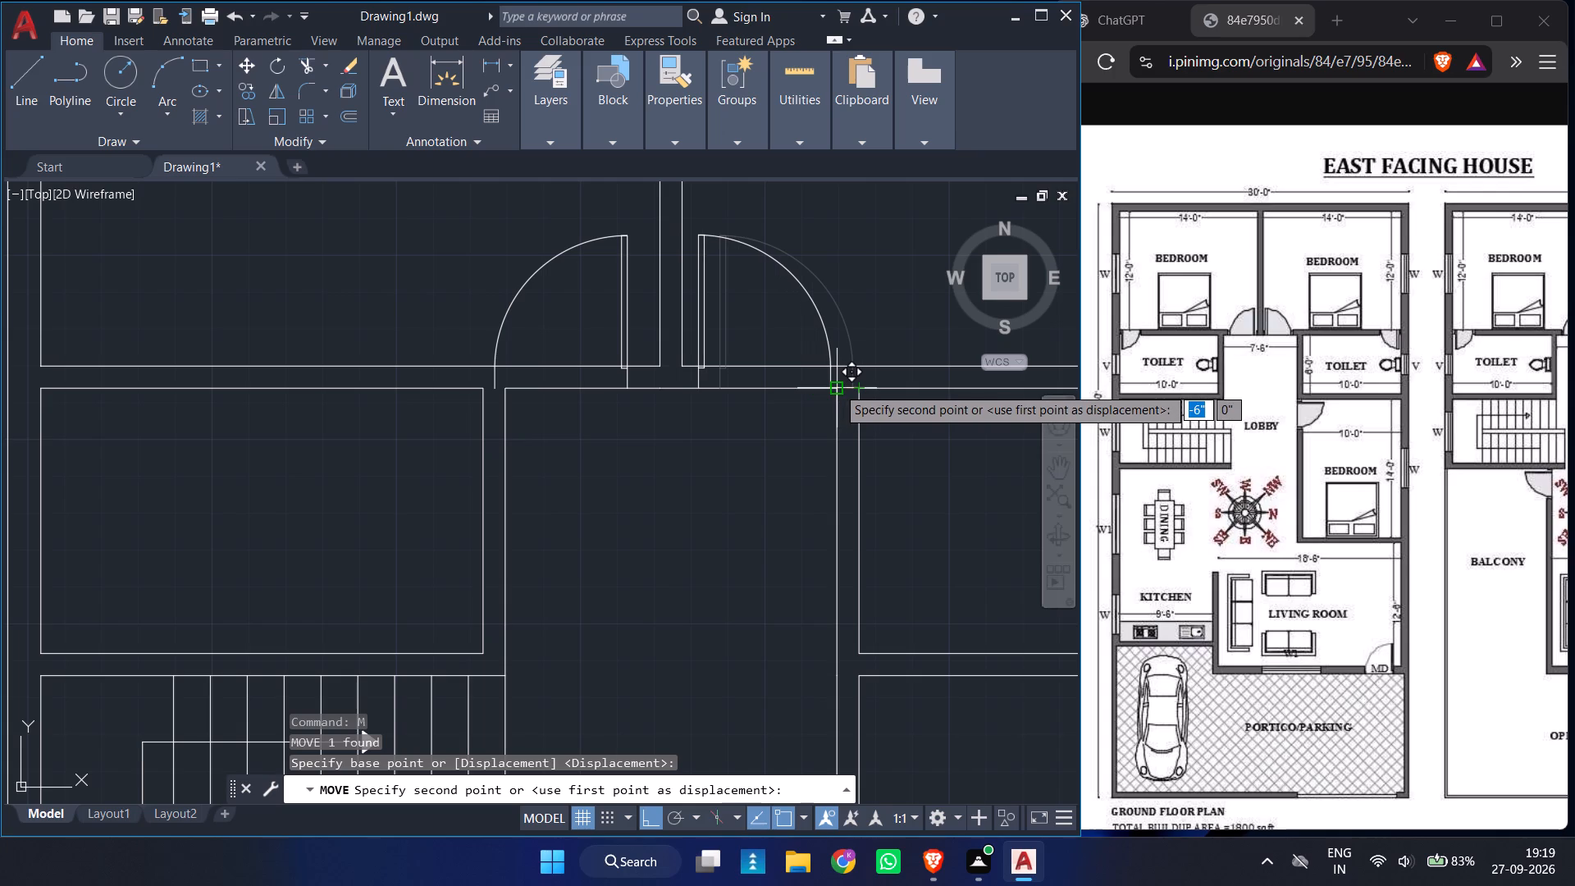
pyautogui.click(837, 386)
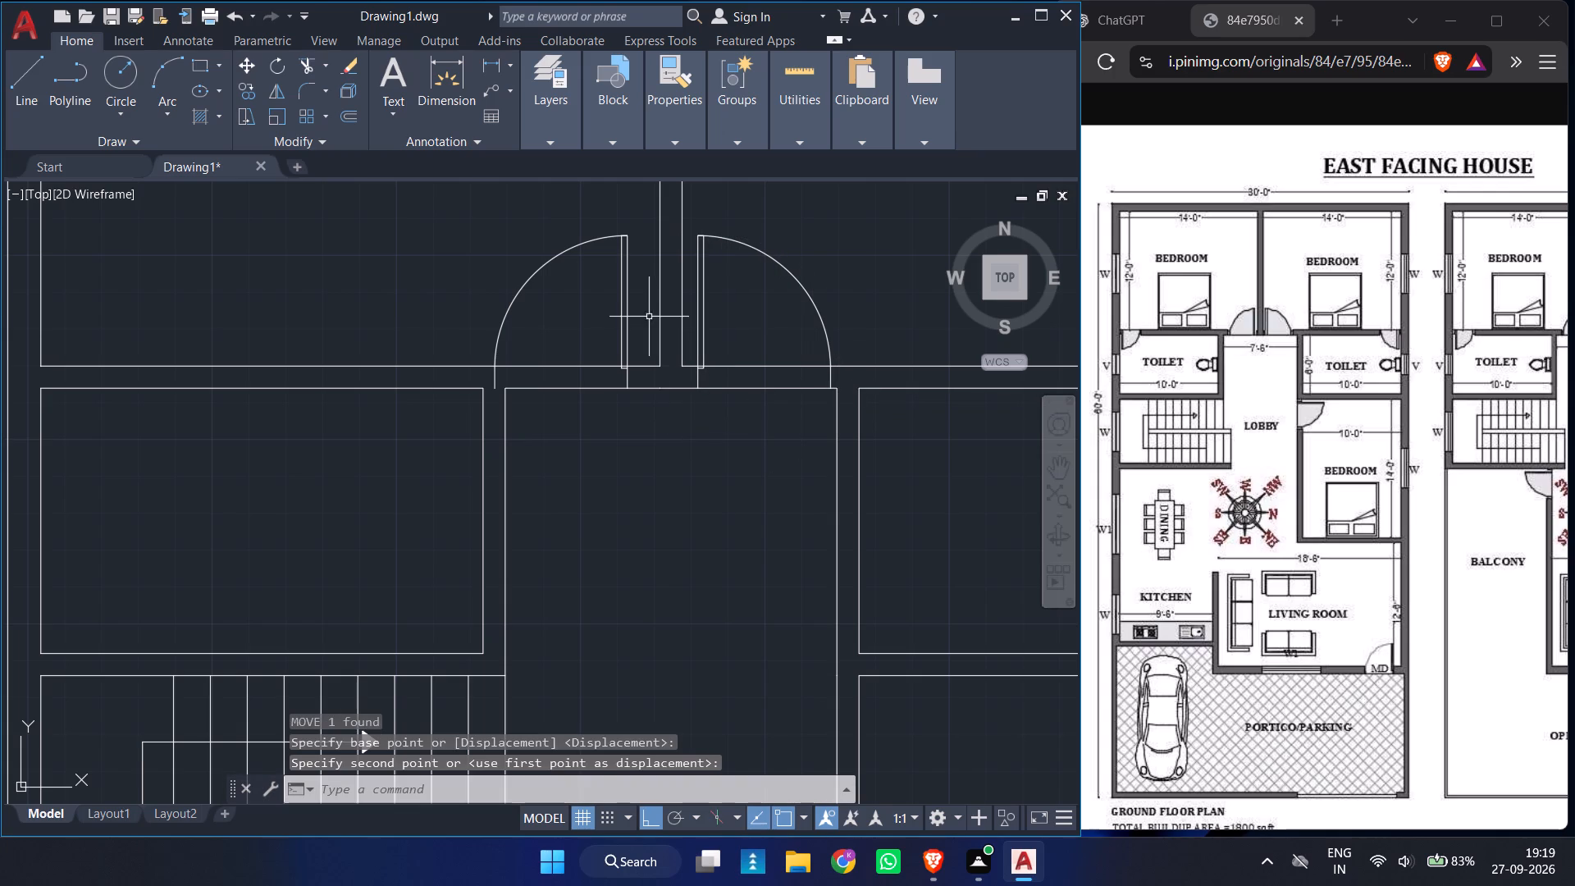
# Delete the west bedroom door beside the partition wall.
pyautogui.click(644, 310)
pyautogui.click(603, 307)
pyautogui.press('Delete')
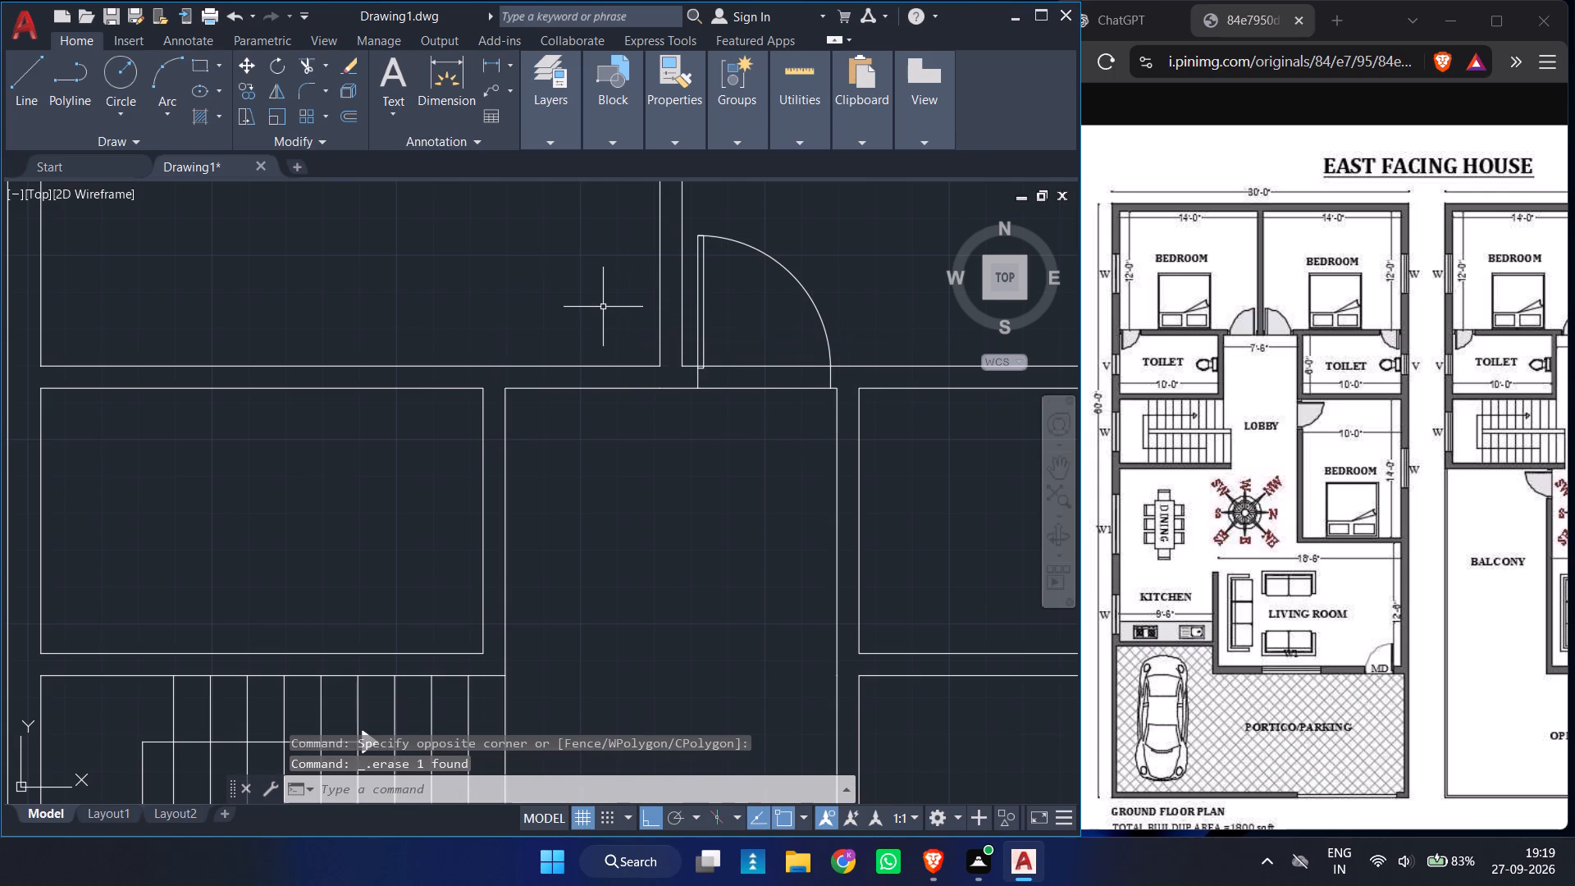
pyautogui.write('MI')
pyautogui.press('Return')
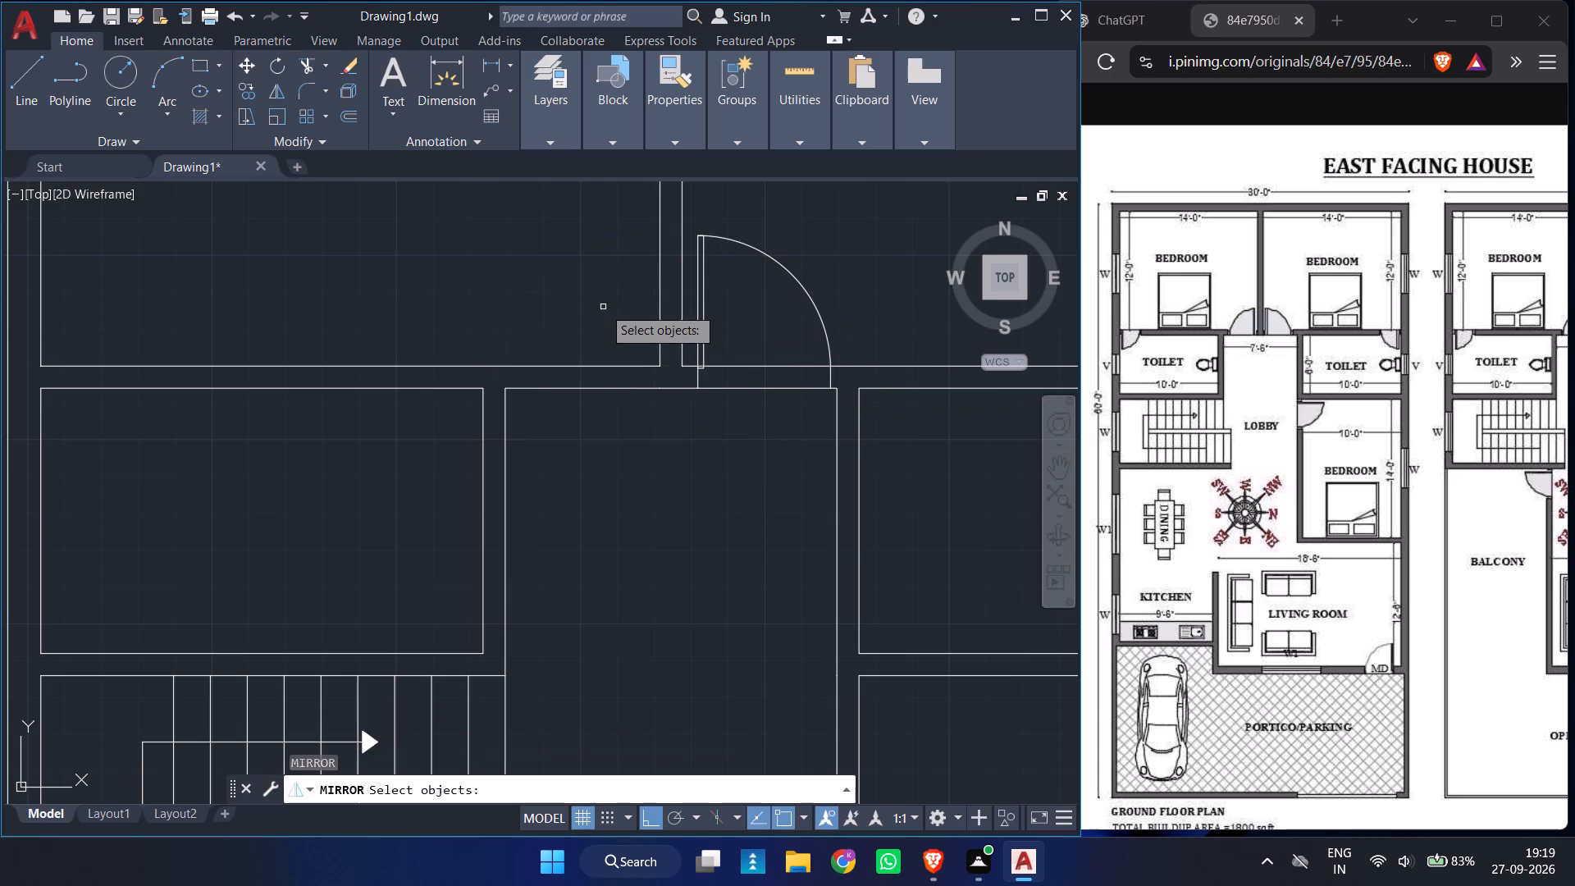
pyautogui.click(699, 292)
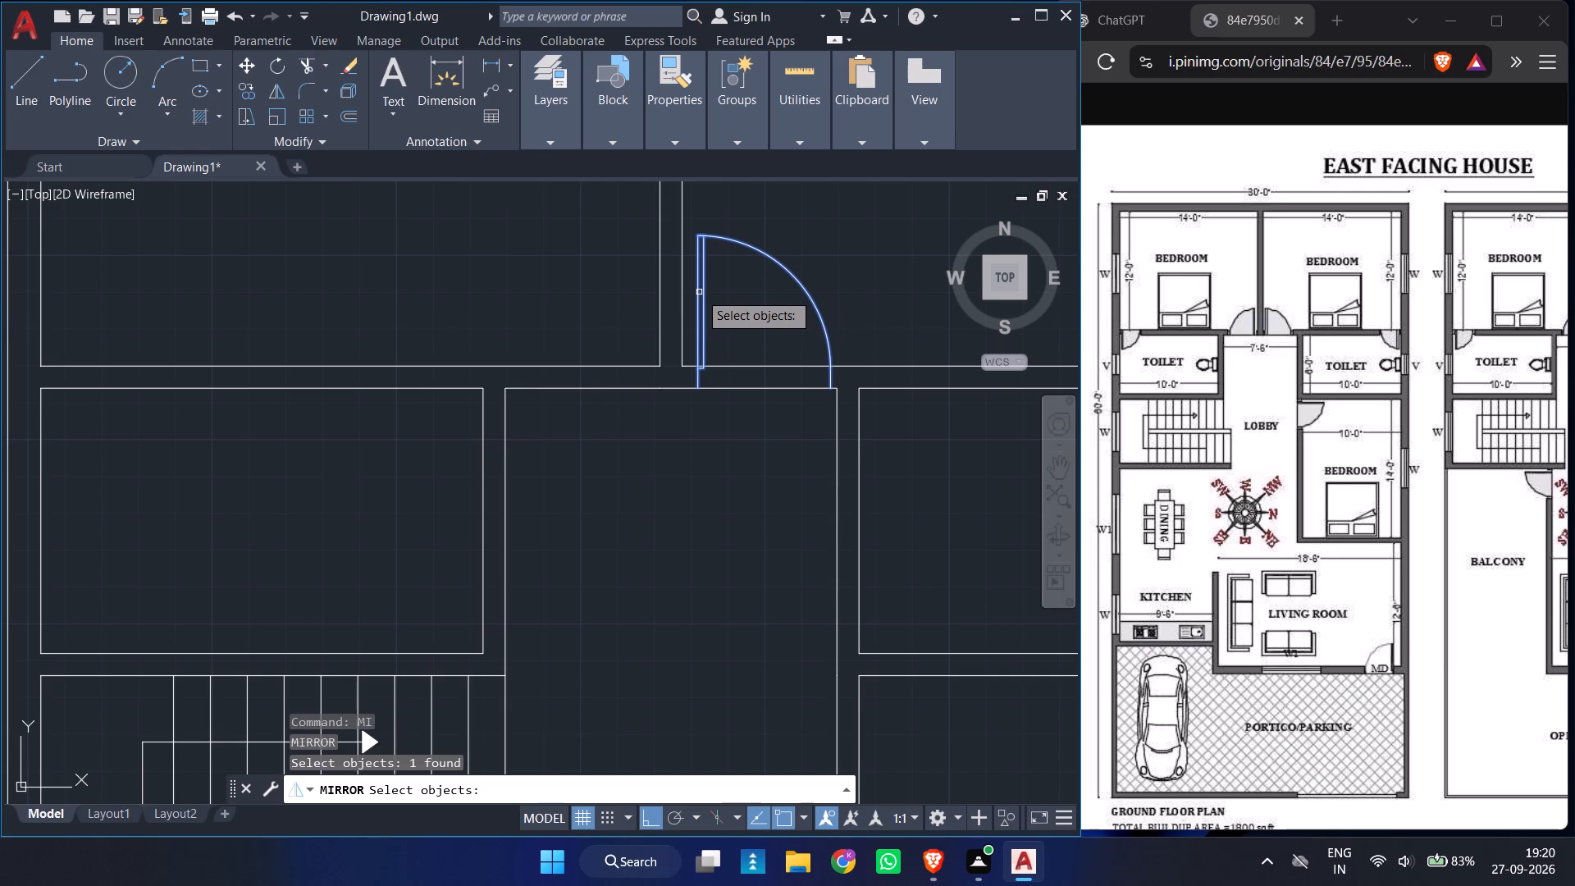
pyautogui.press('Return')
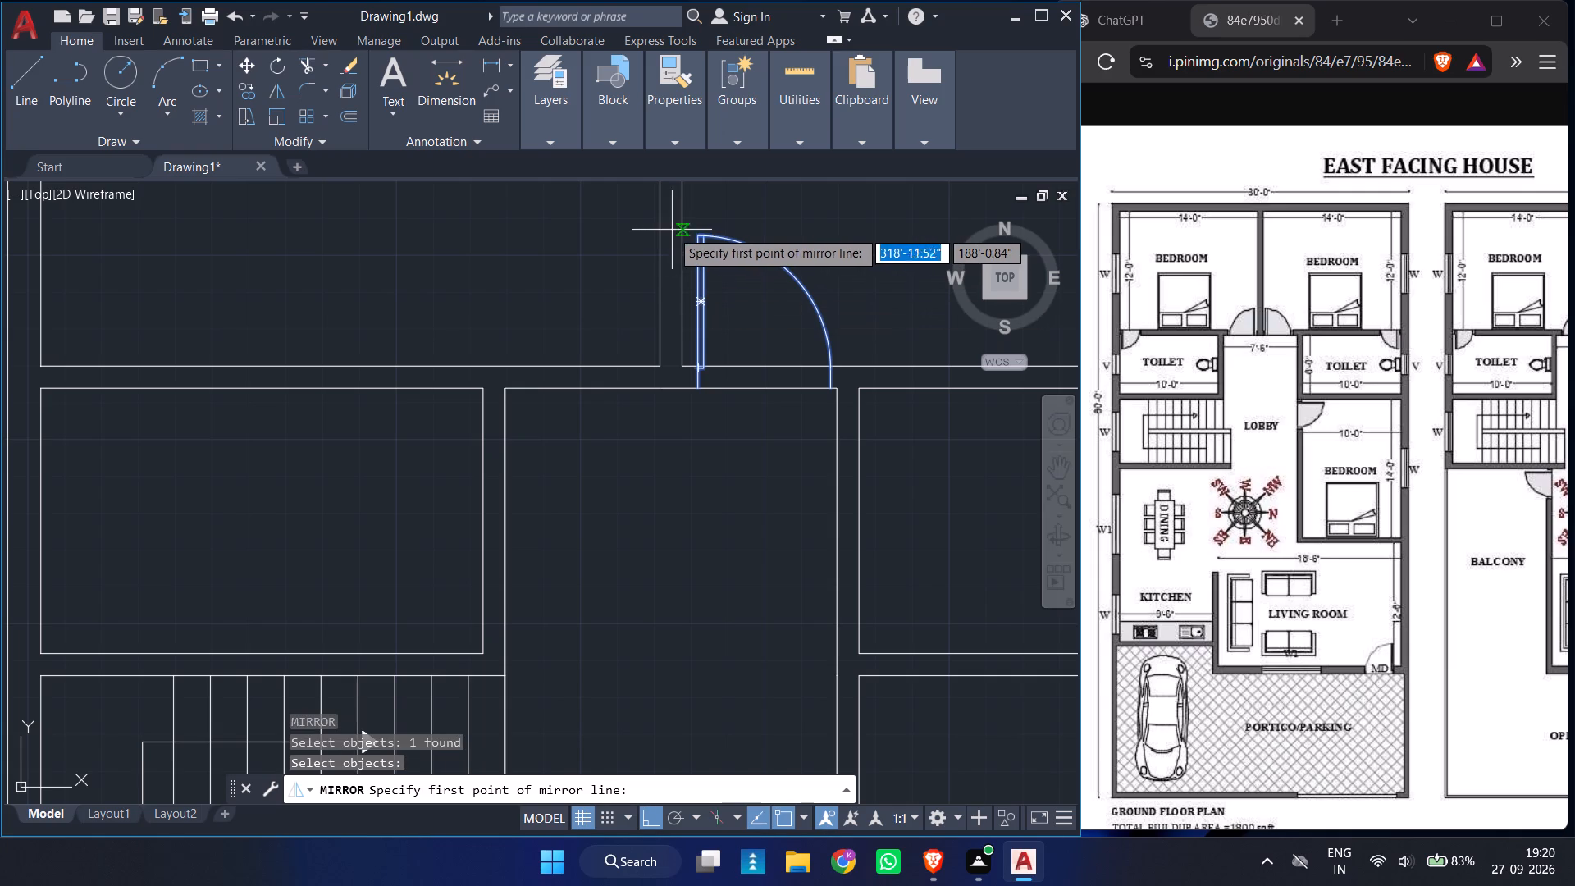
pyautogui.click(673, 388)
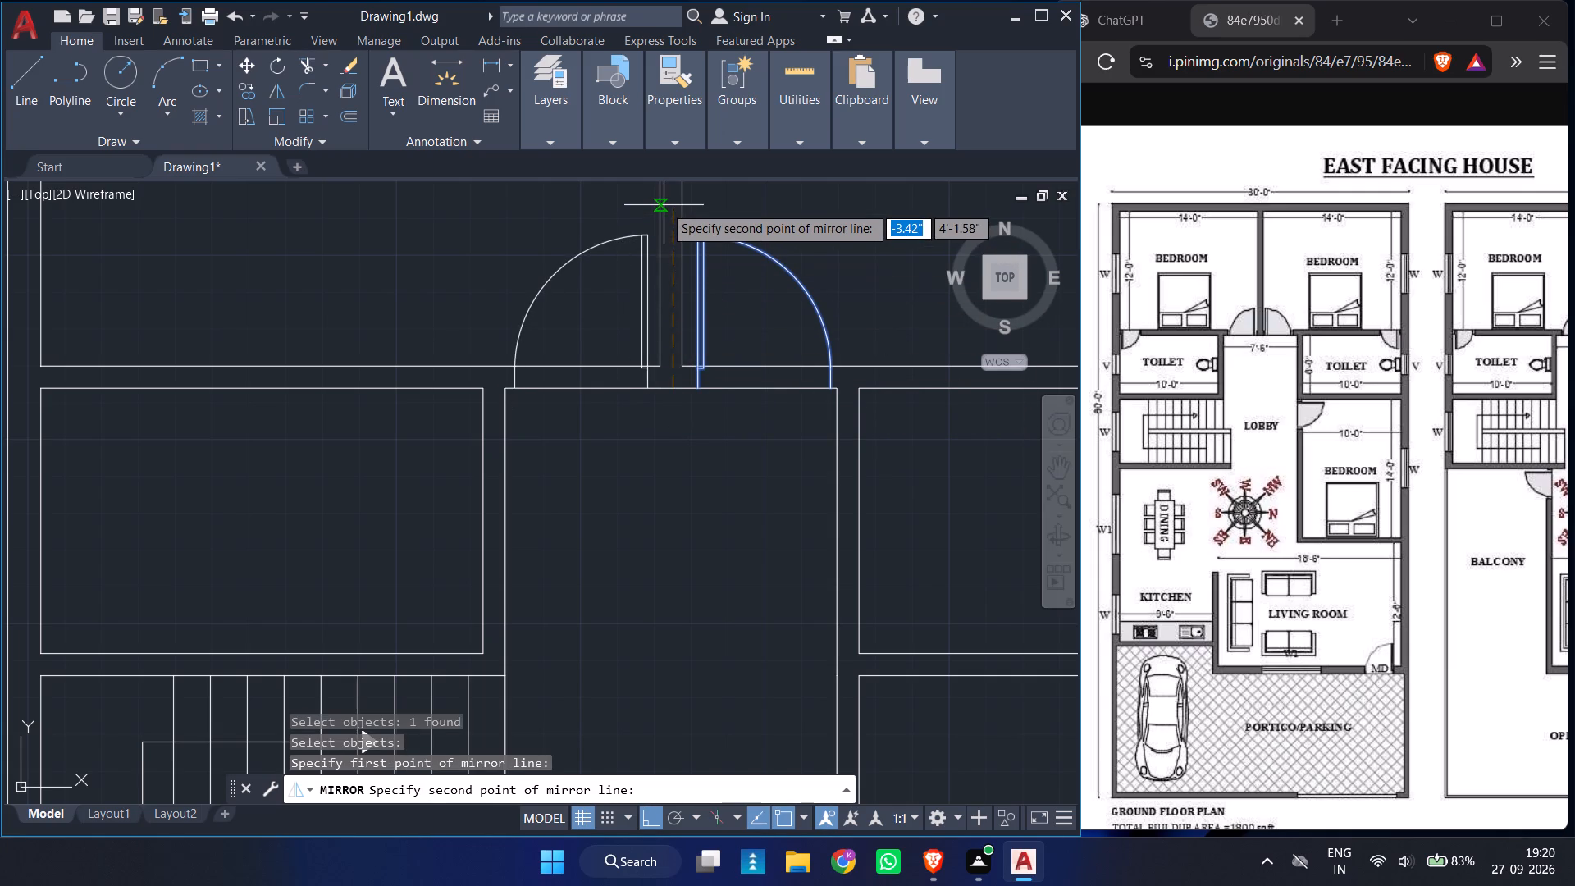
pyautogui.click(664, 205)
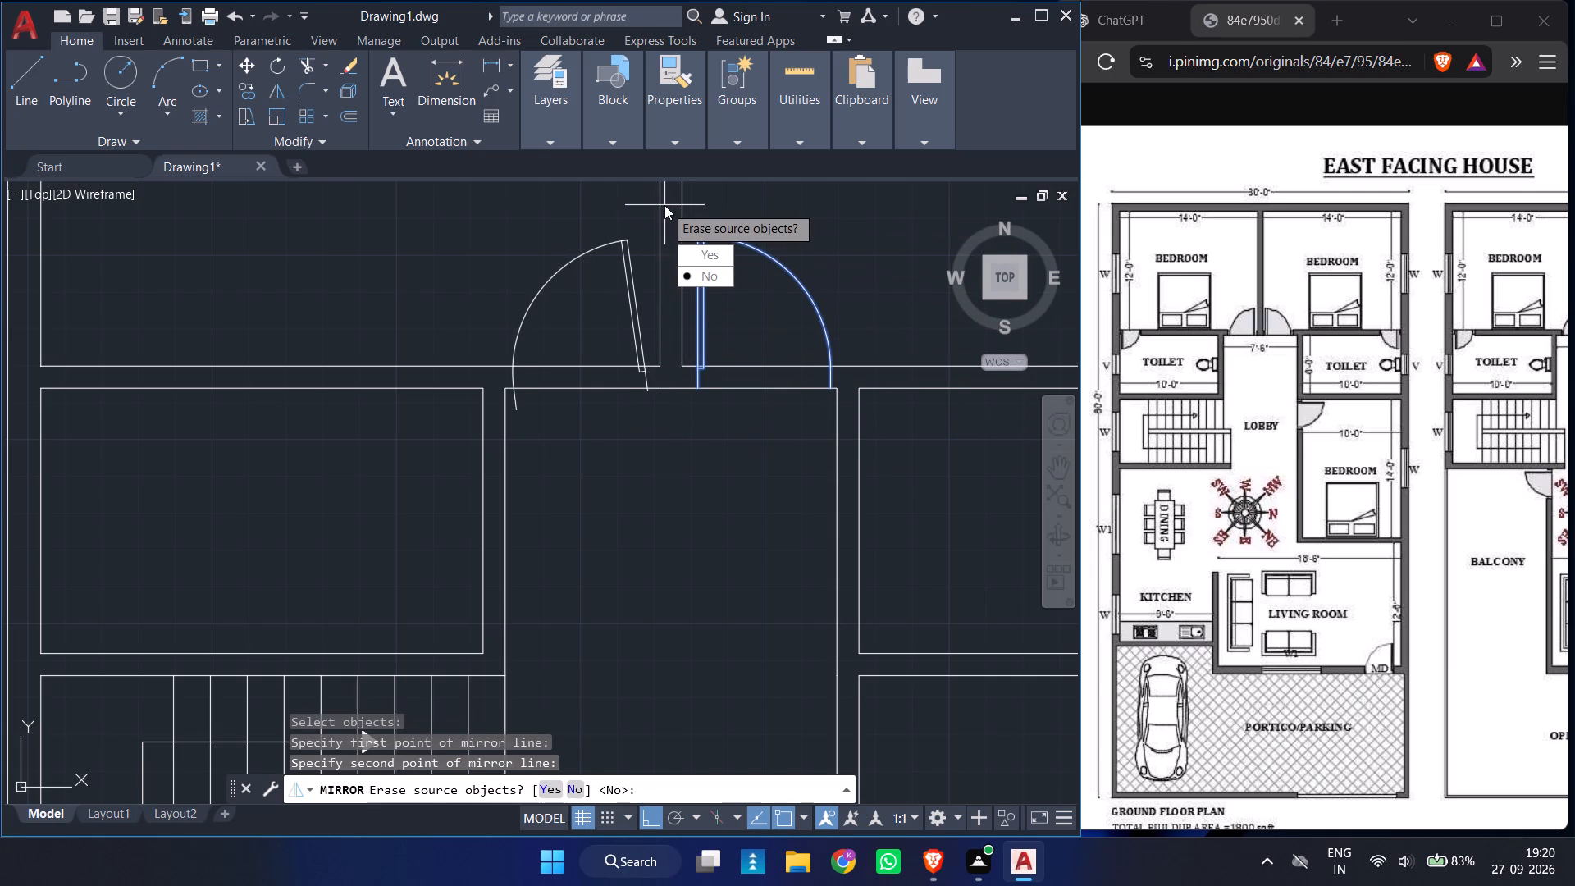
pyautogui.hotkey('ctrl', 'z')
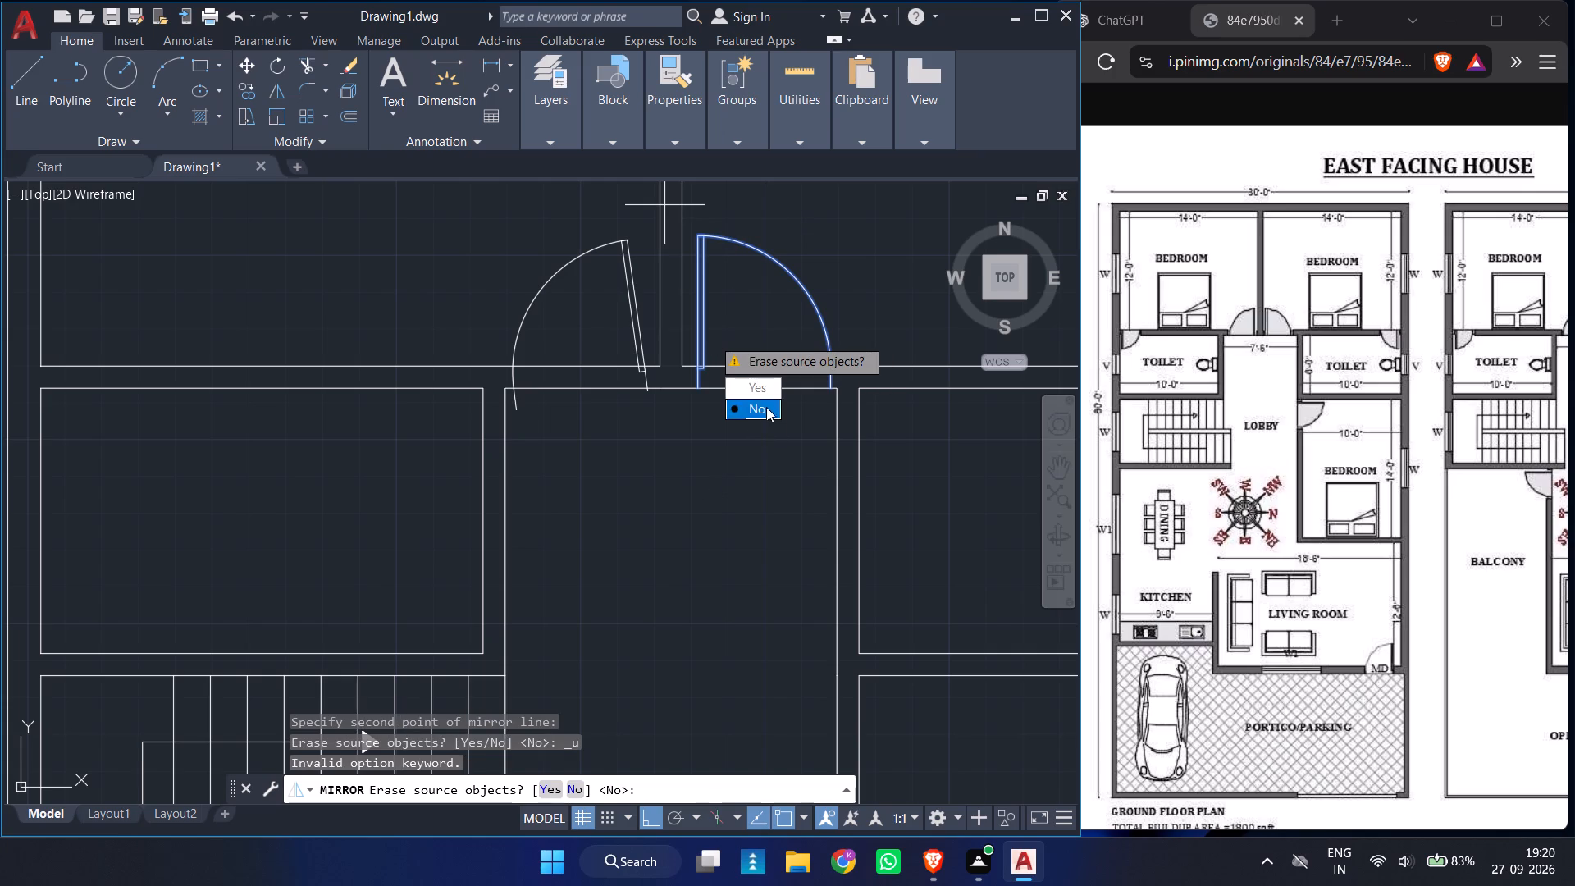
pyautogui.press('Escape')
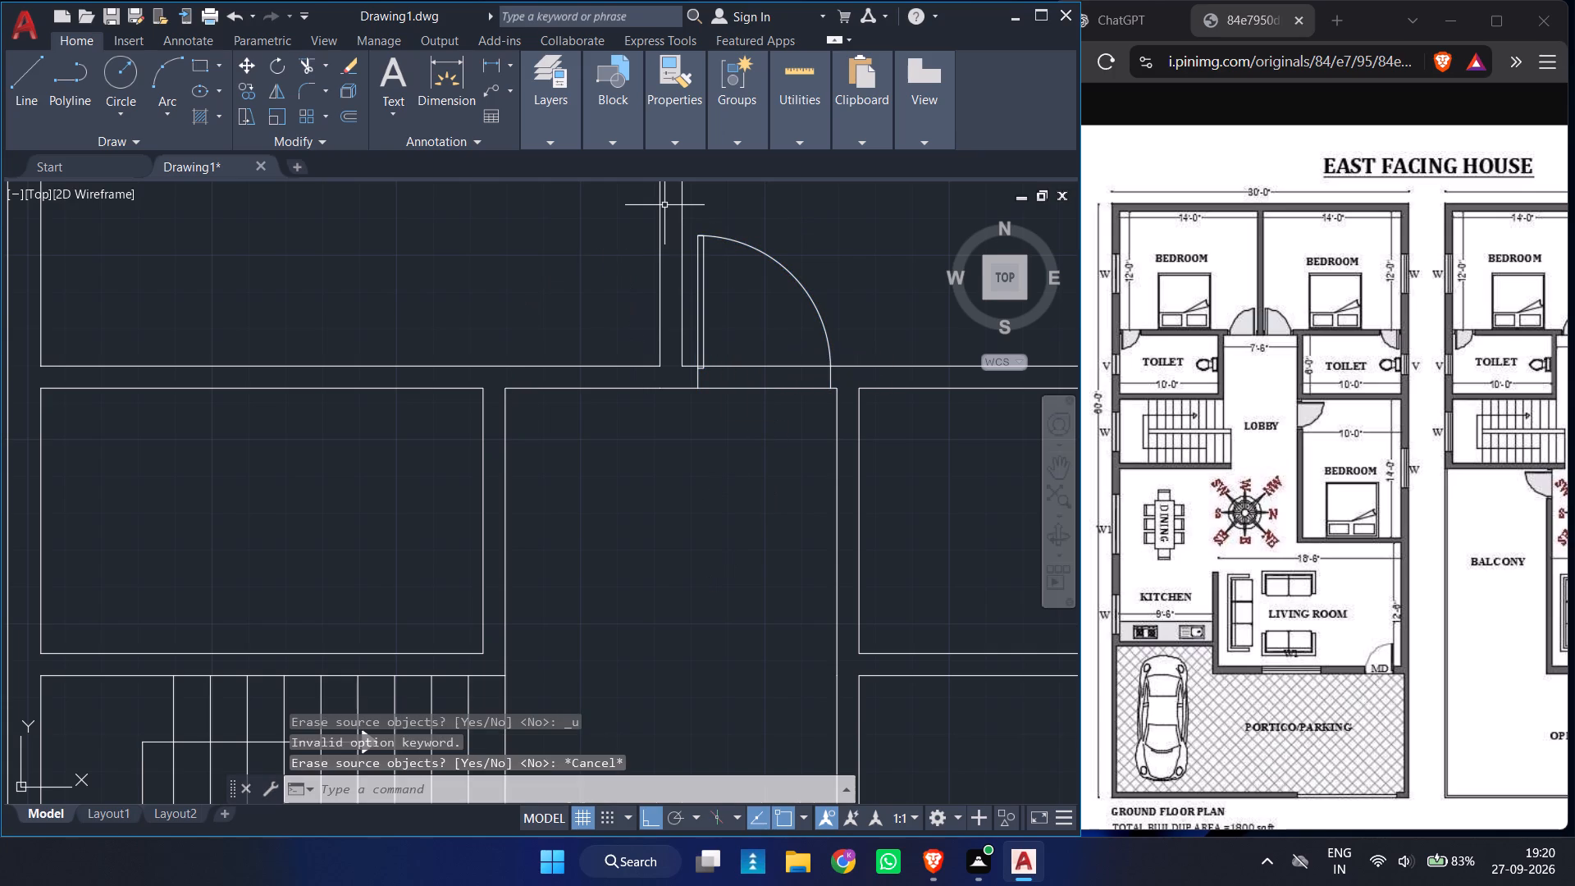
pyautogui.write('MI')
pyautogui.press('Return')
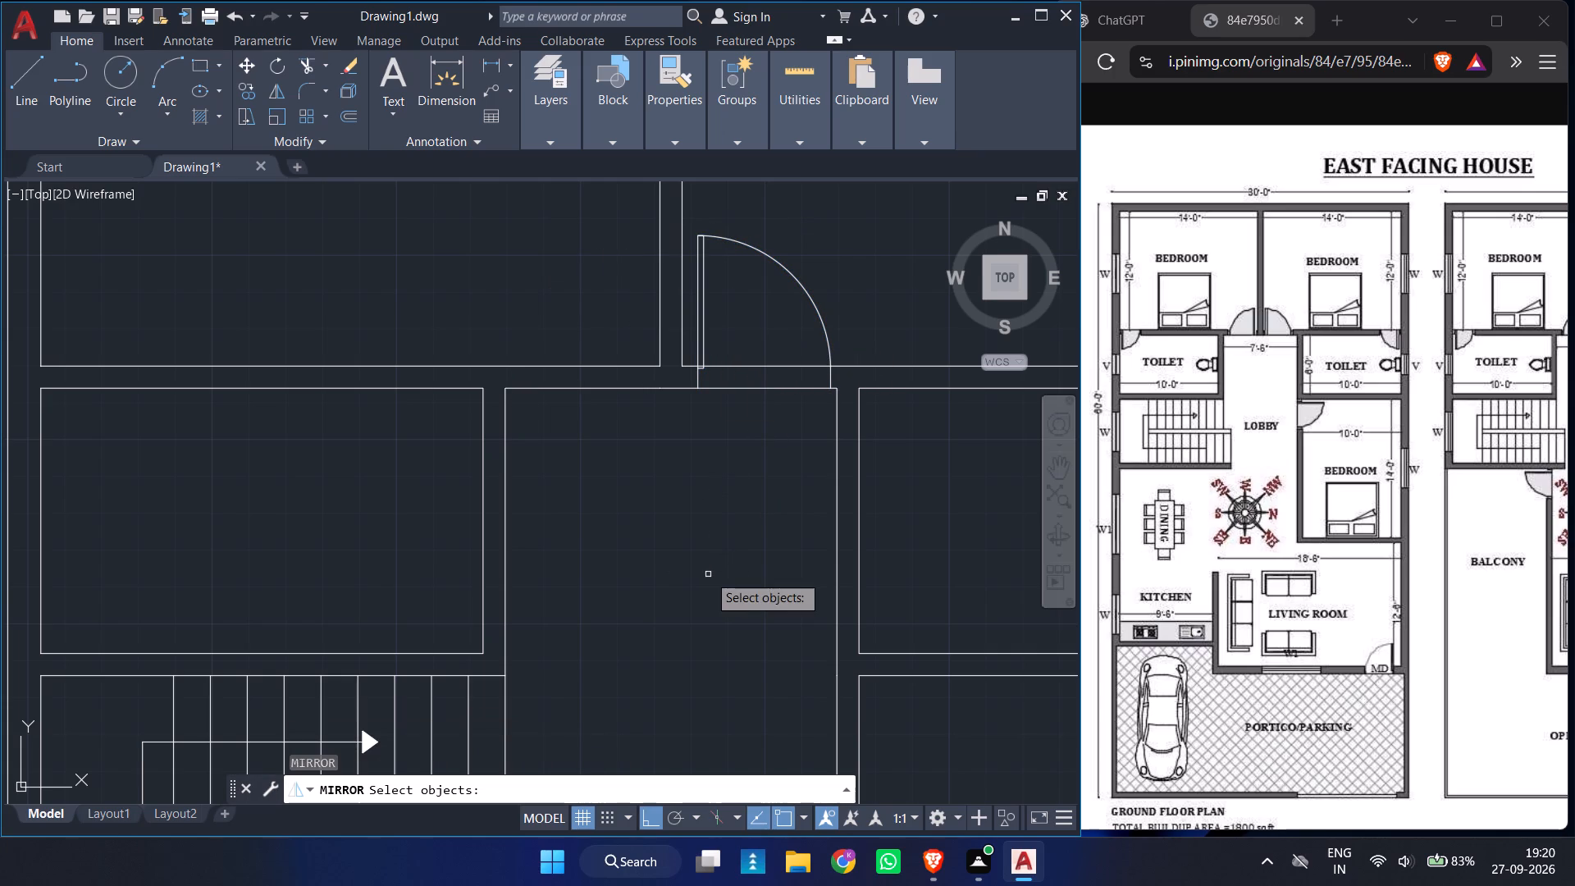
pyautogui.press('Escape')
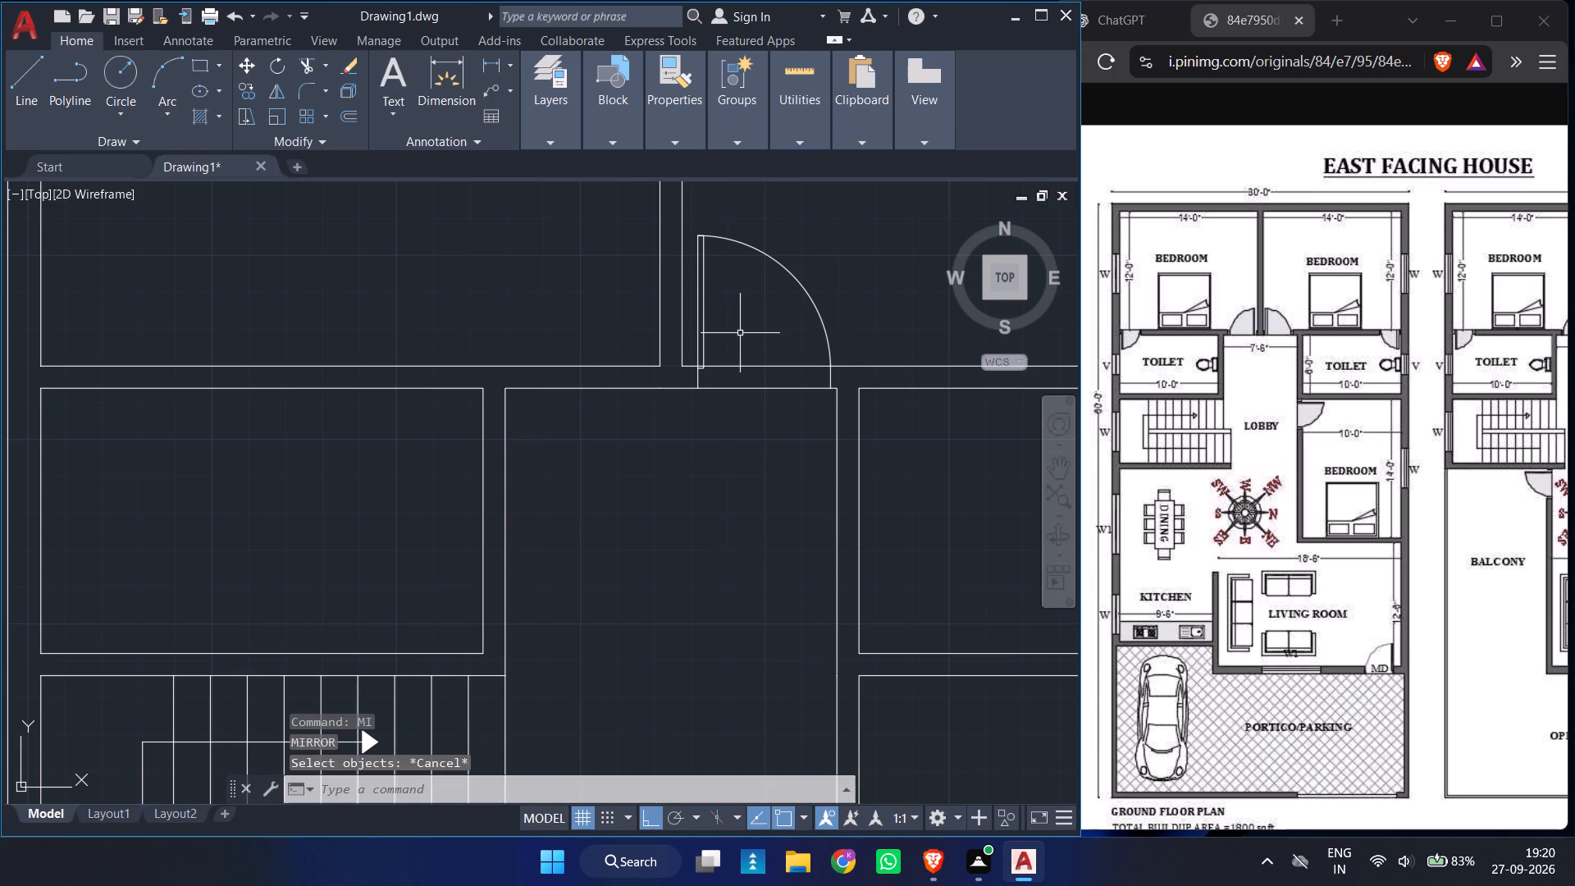
# Draw a short line closing the south end of the partition wall between the two north bedrooms.
pyautogui.press('l')
pyautogui.press('Return')
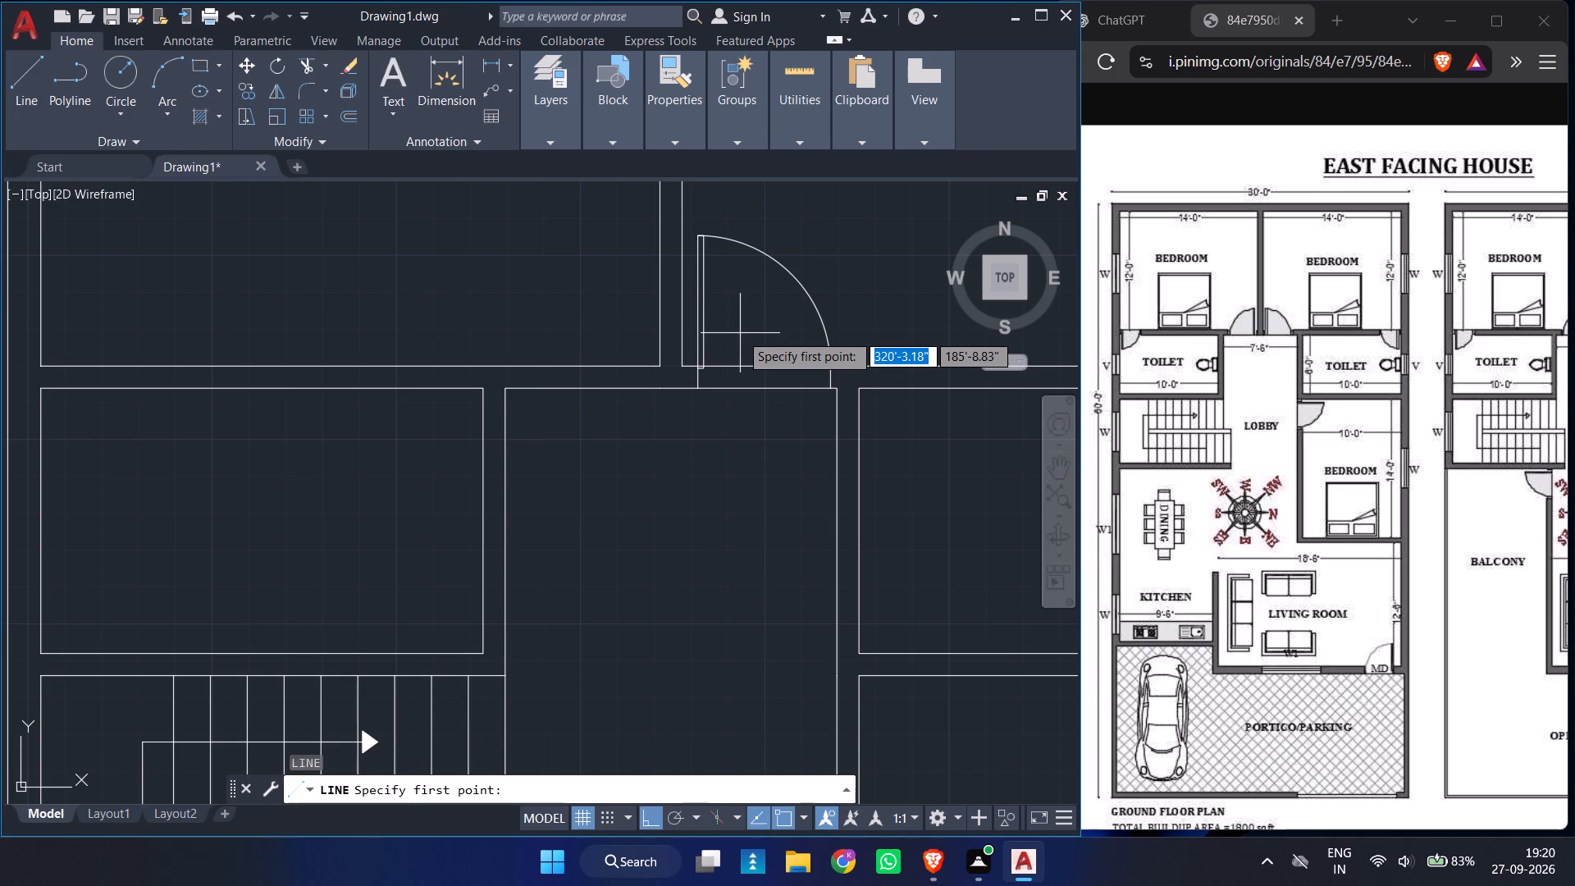
pyautogui.click(664, 369)
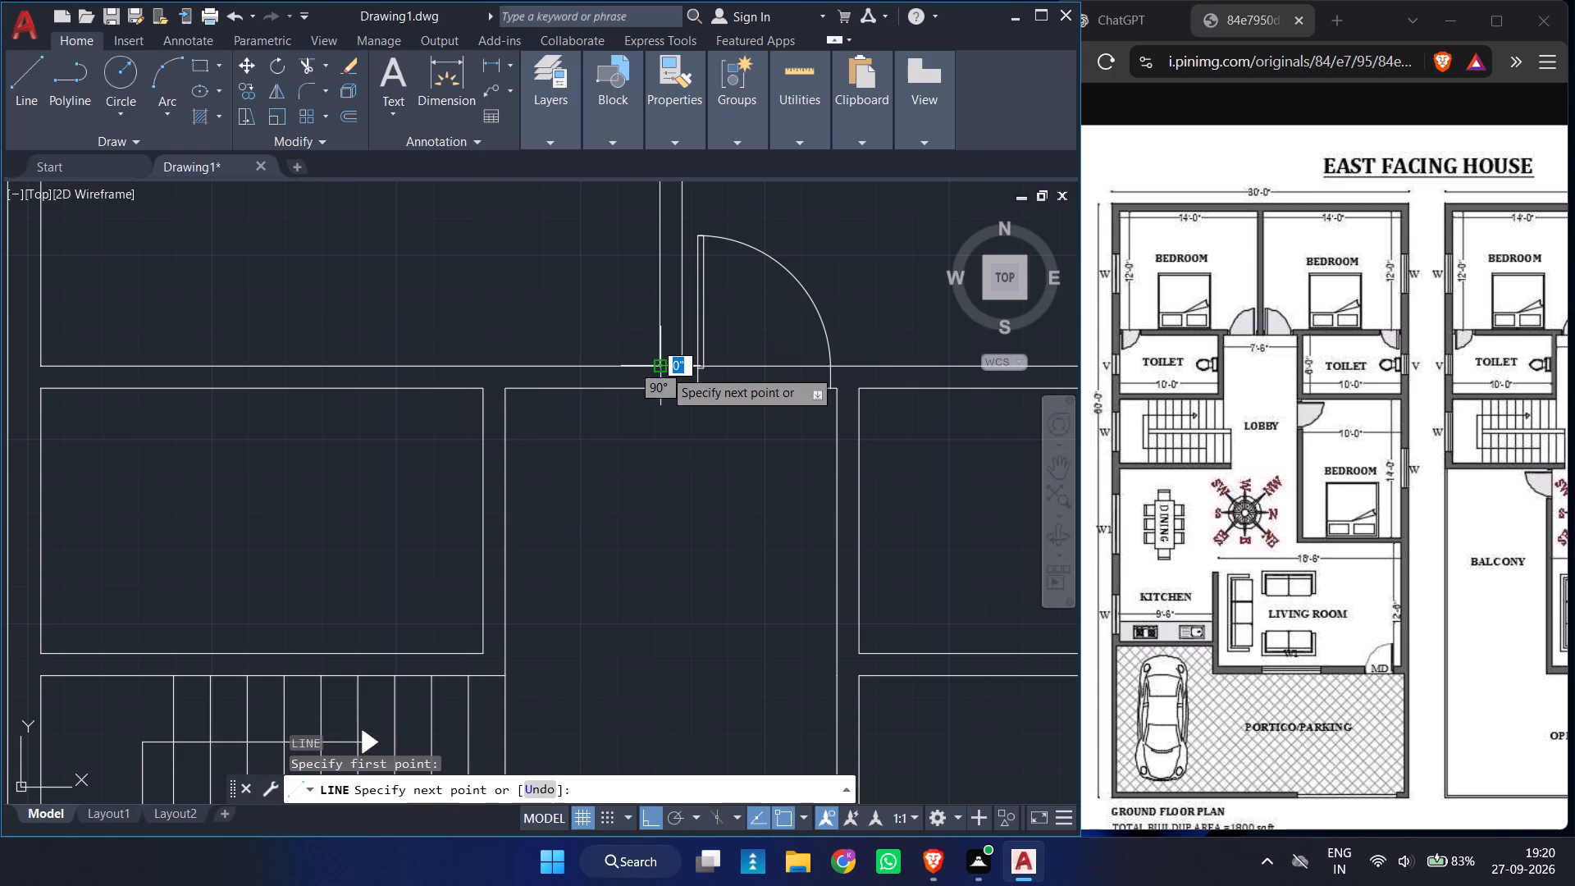
pyautogui.click(685, 369)
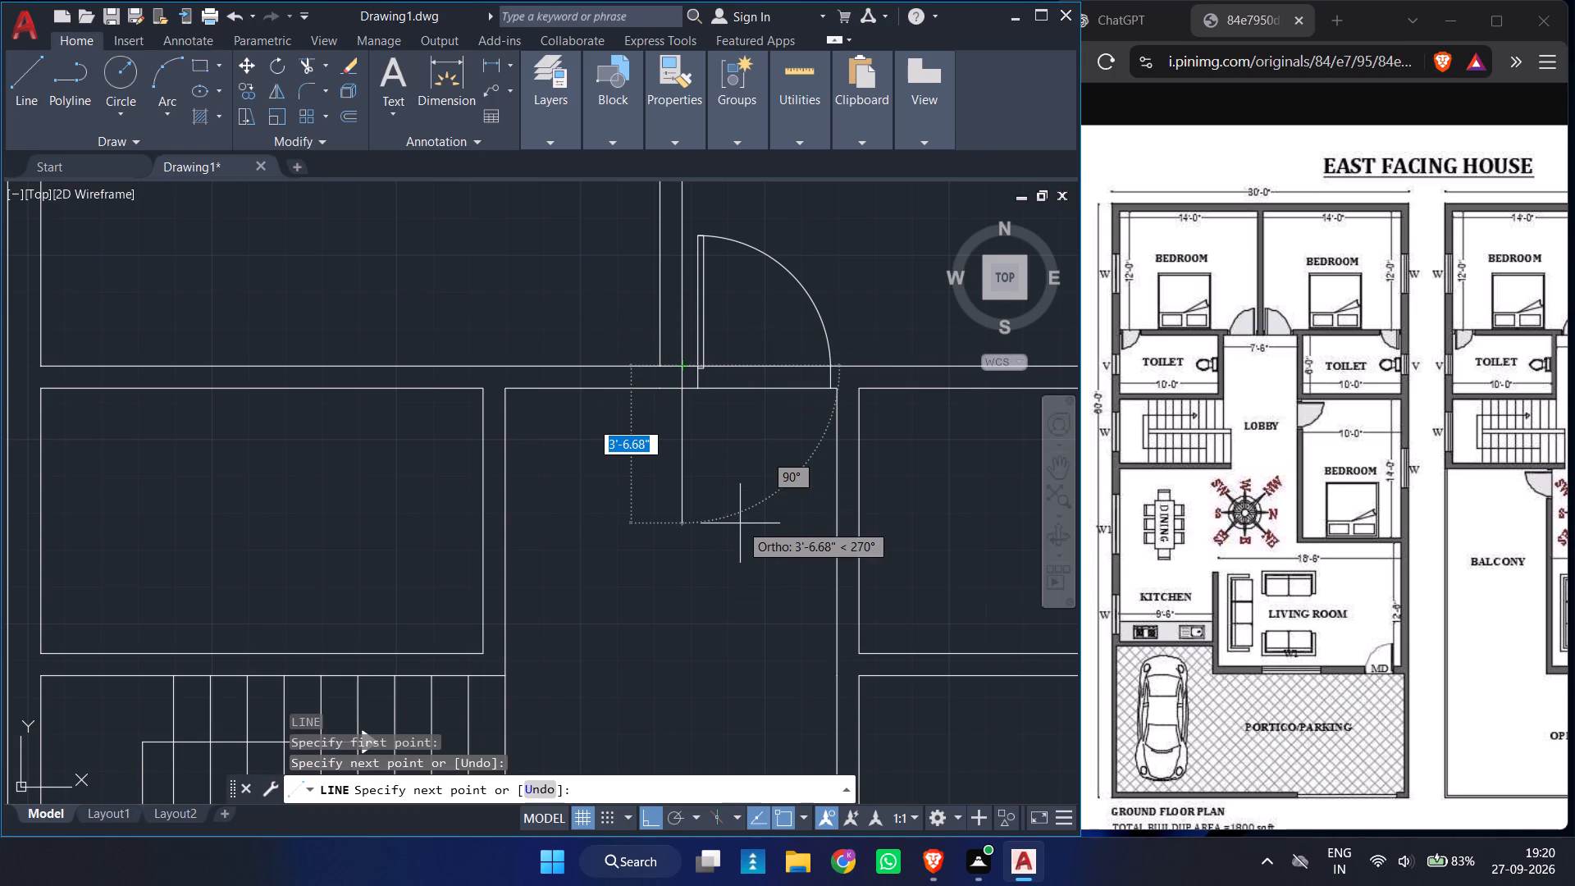
pyautogui.press('Return')
# Mirror the east bedroom door vertically about the midpoint of the partition wall's closing line, keeping the original door.
pyautogui.write('MI')
pyautogui.press('Return')
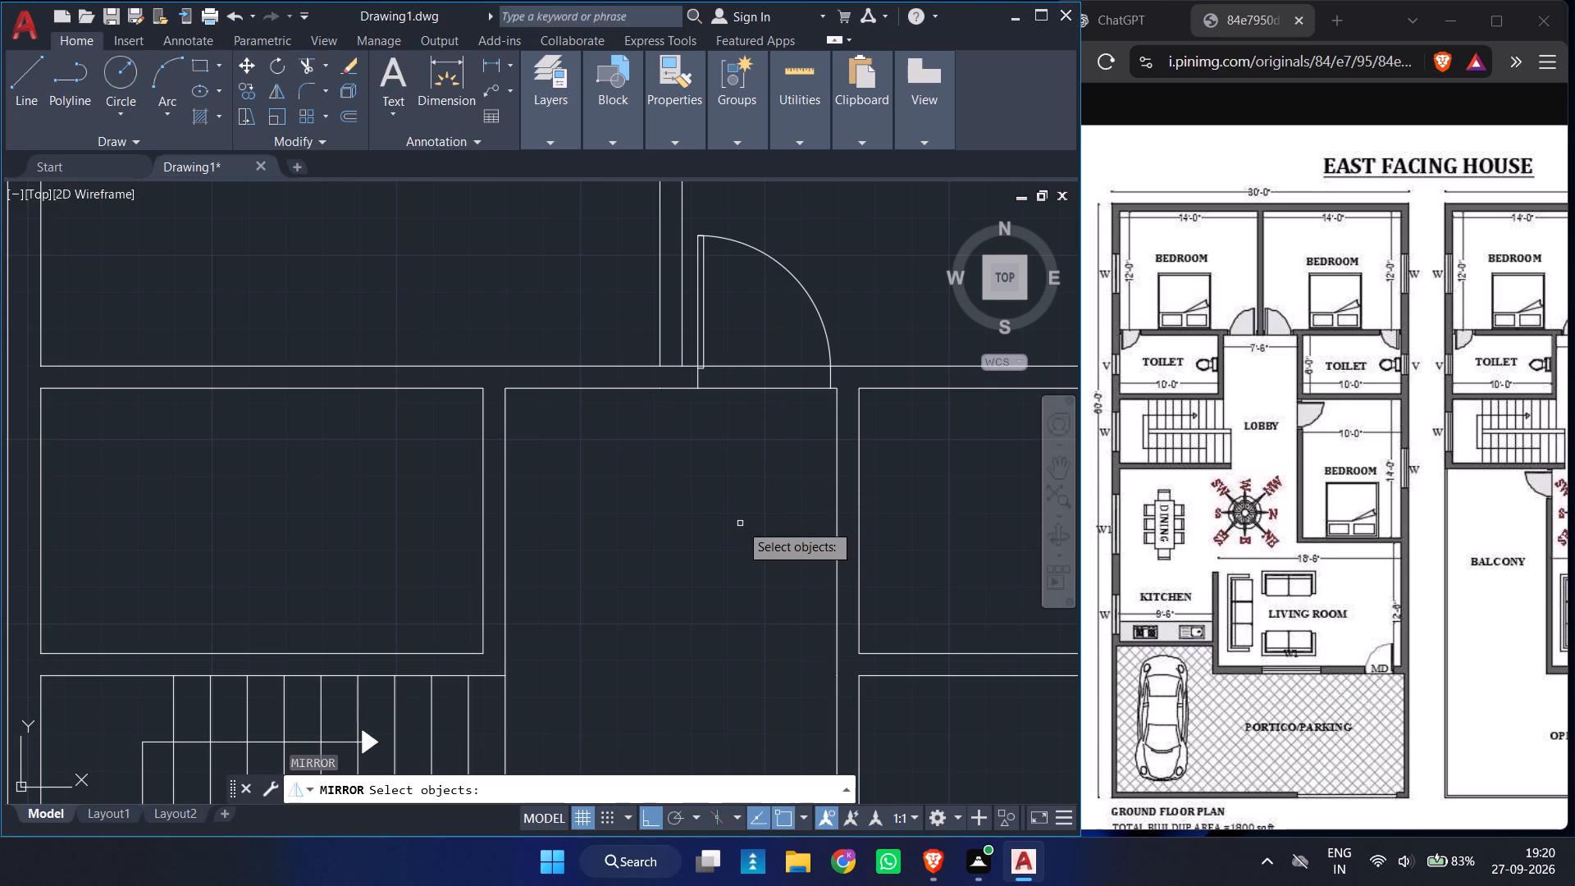
pyautogui.click(696, 308)
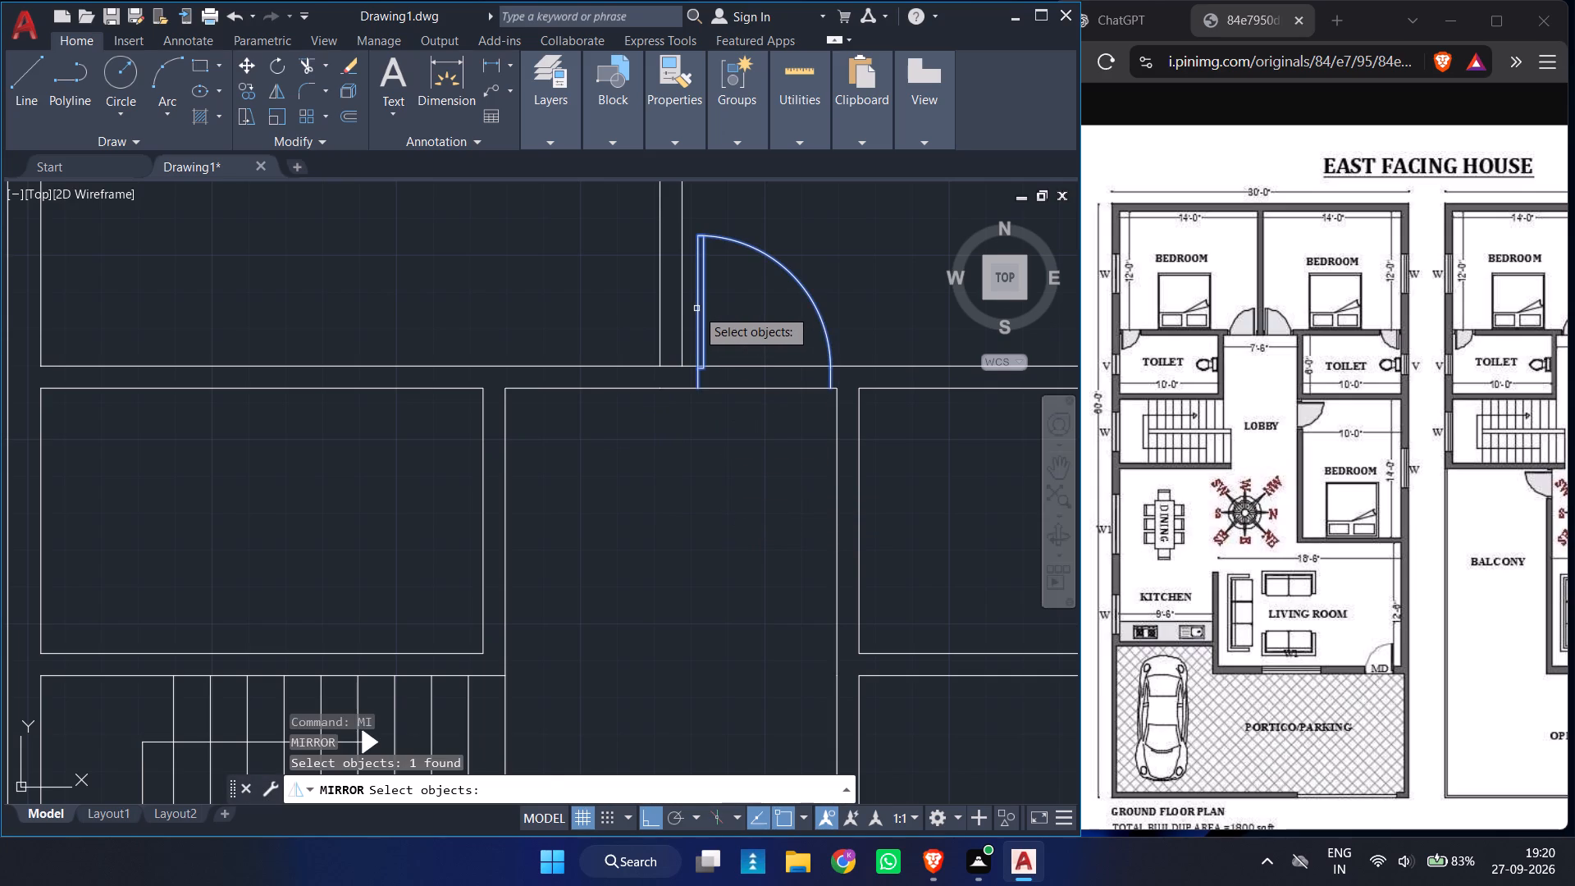
pyautogui.press('Return')
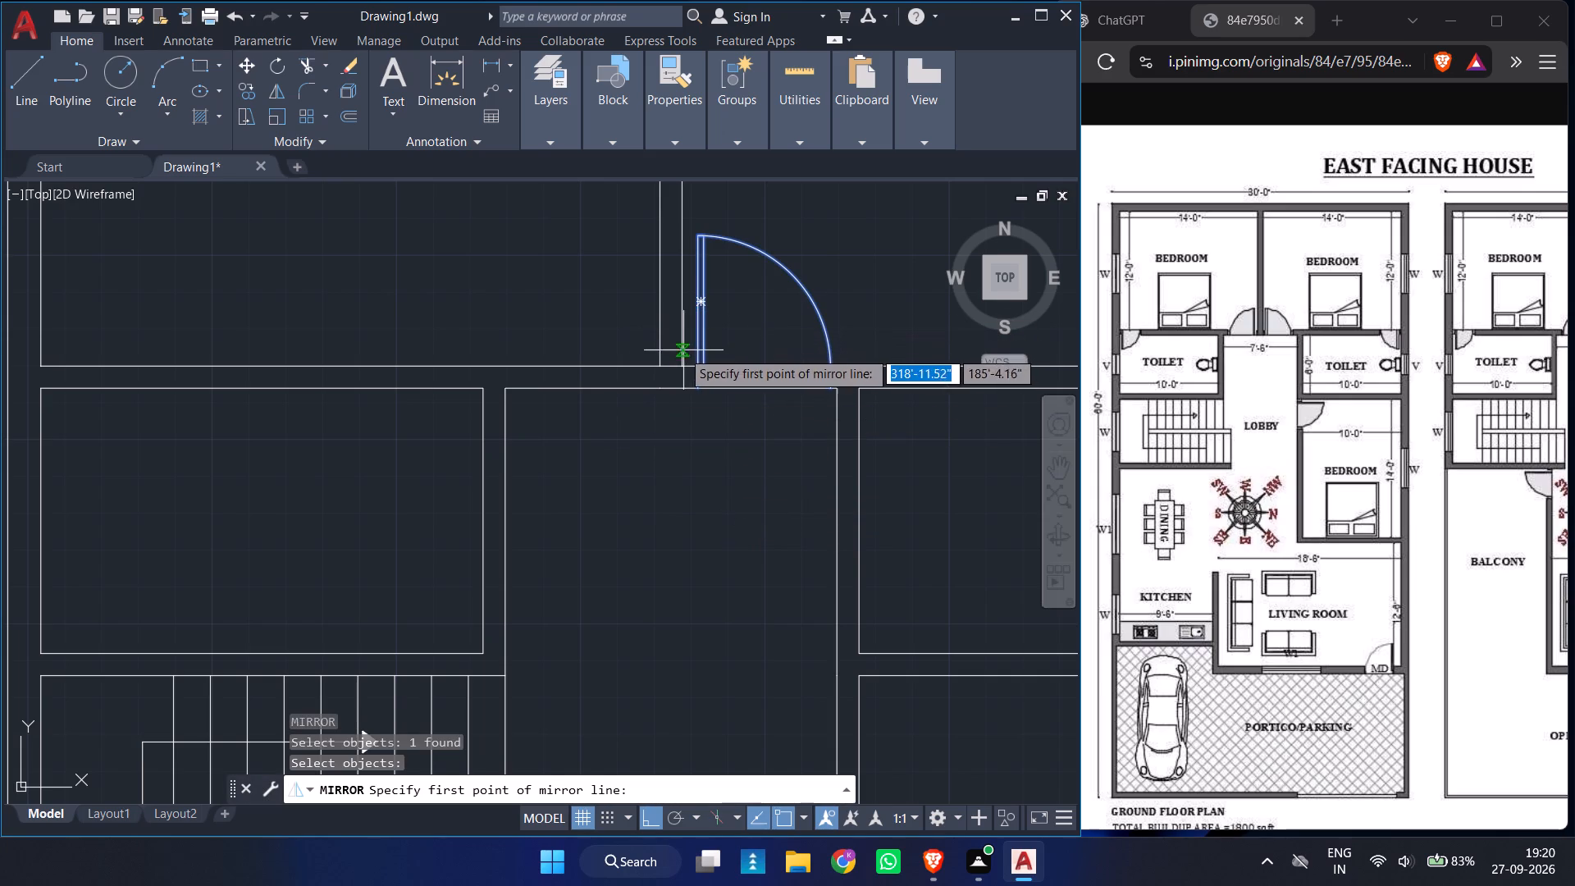
pyautogui.click(673, 367)
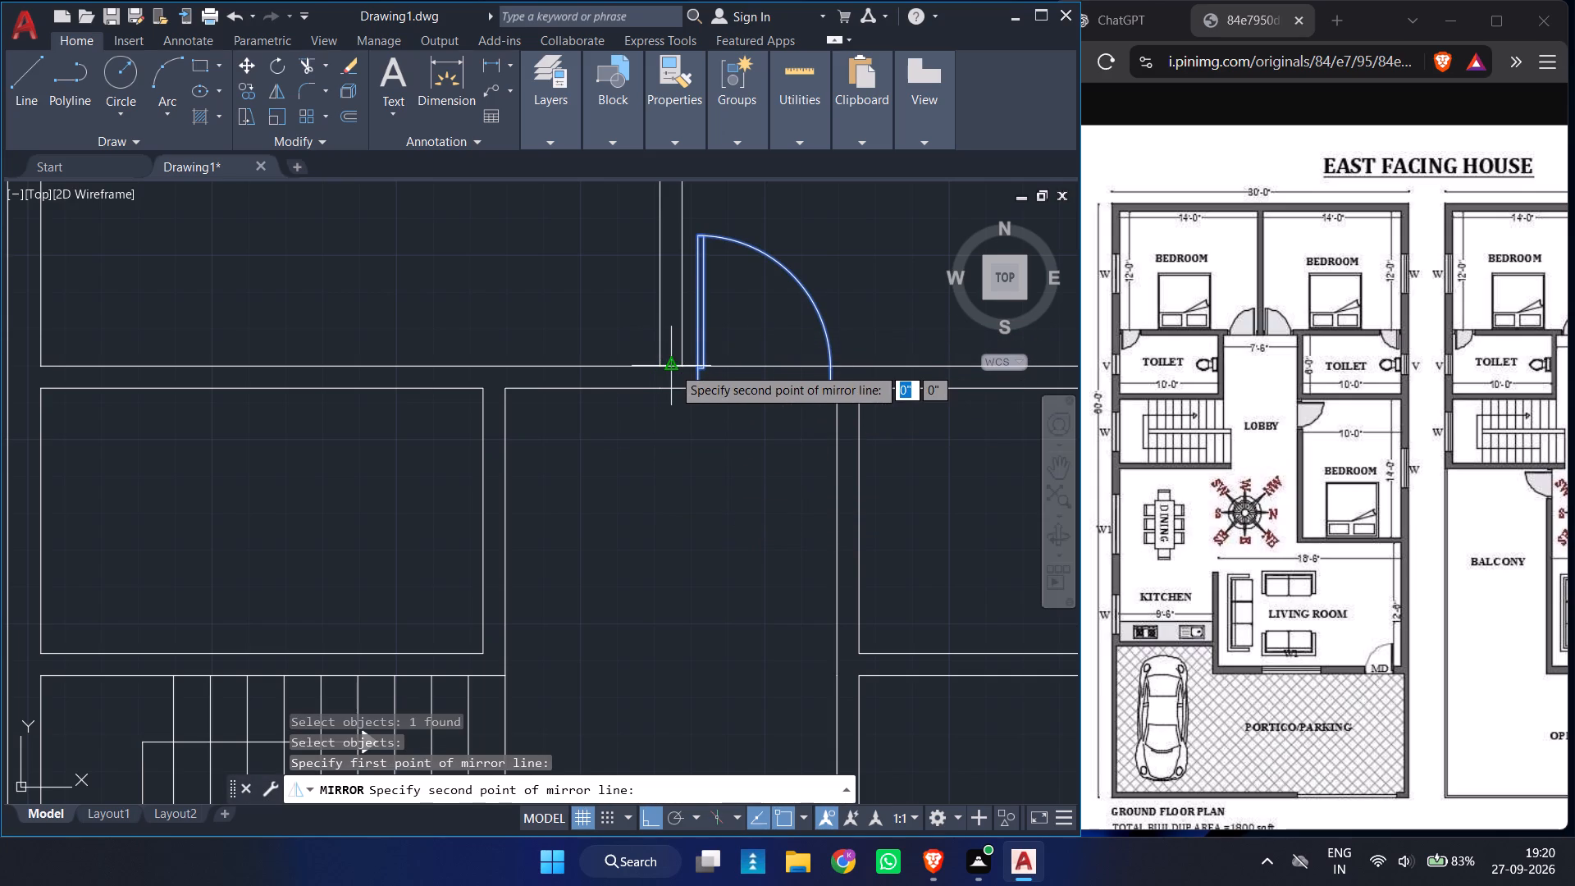
pyautogui.click(692, 487)
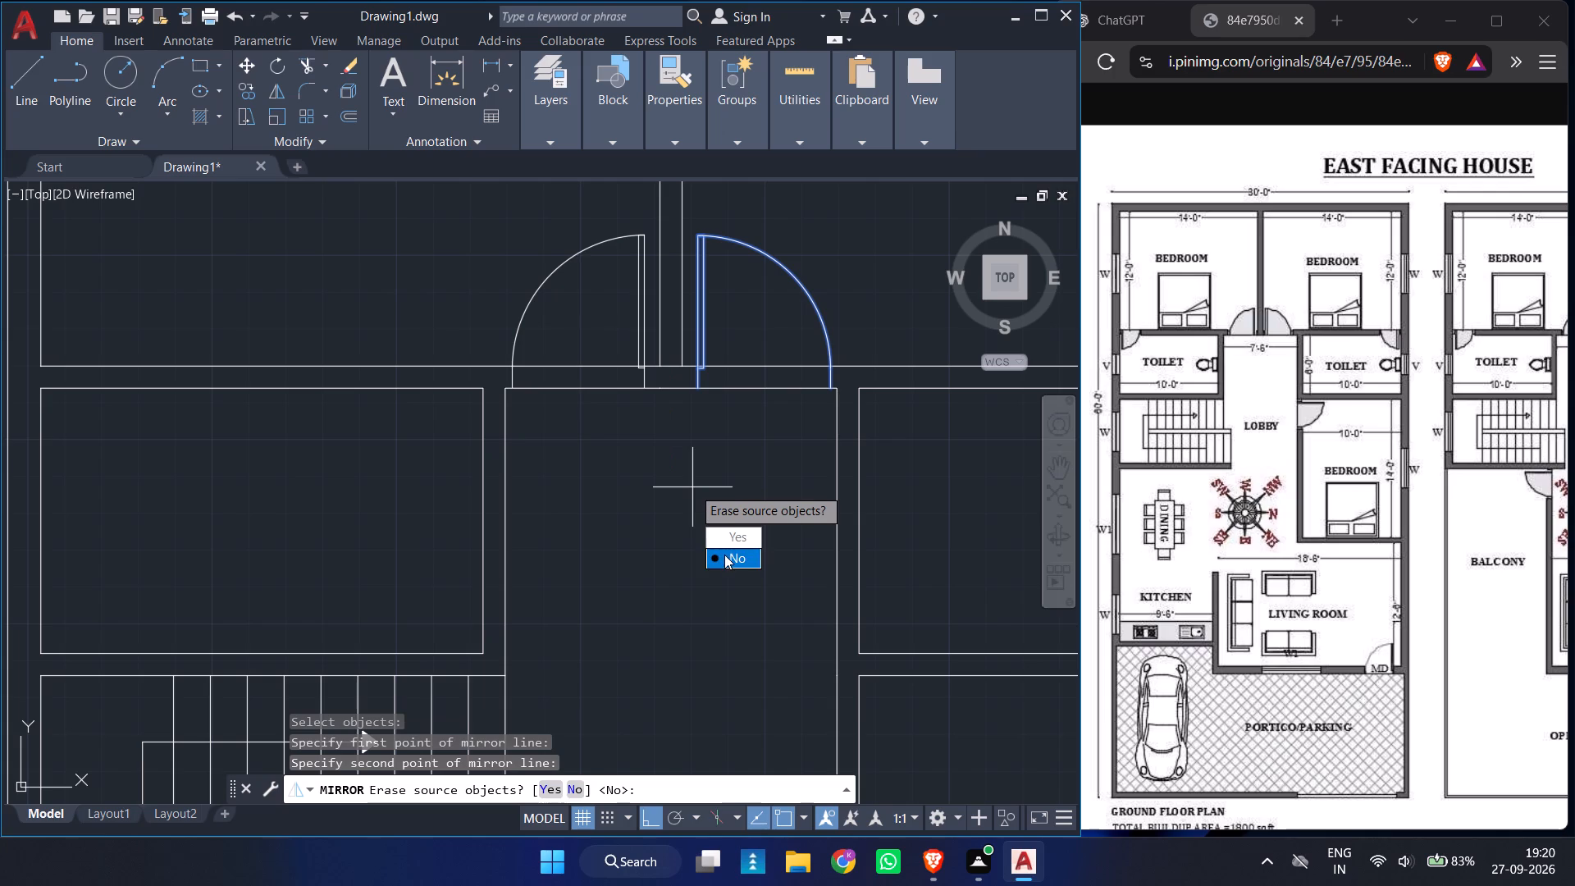
pyautogui.moveTo(727, 558); pyautogui.dragTo(692, 487)
# Insert a Door - Imperial block from the architectural tool palette in the empty space east of the plan.
pyautogui.keyDown('ctrl'); pyautogui.scroll(-1, 692, 487); pyautogui.keyUp('ctrl')
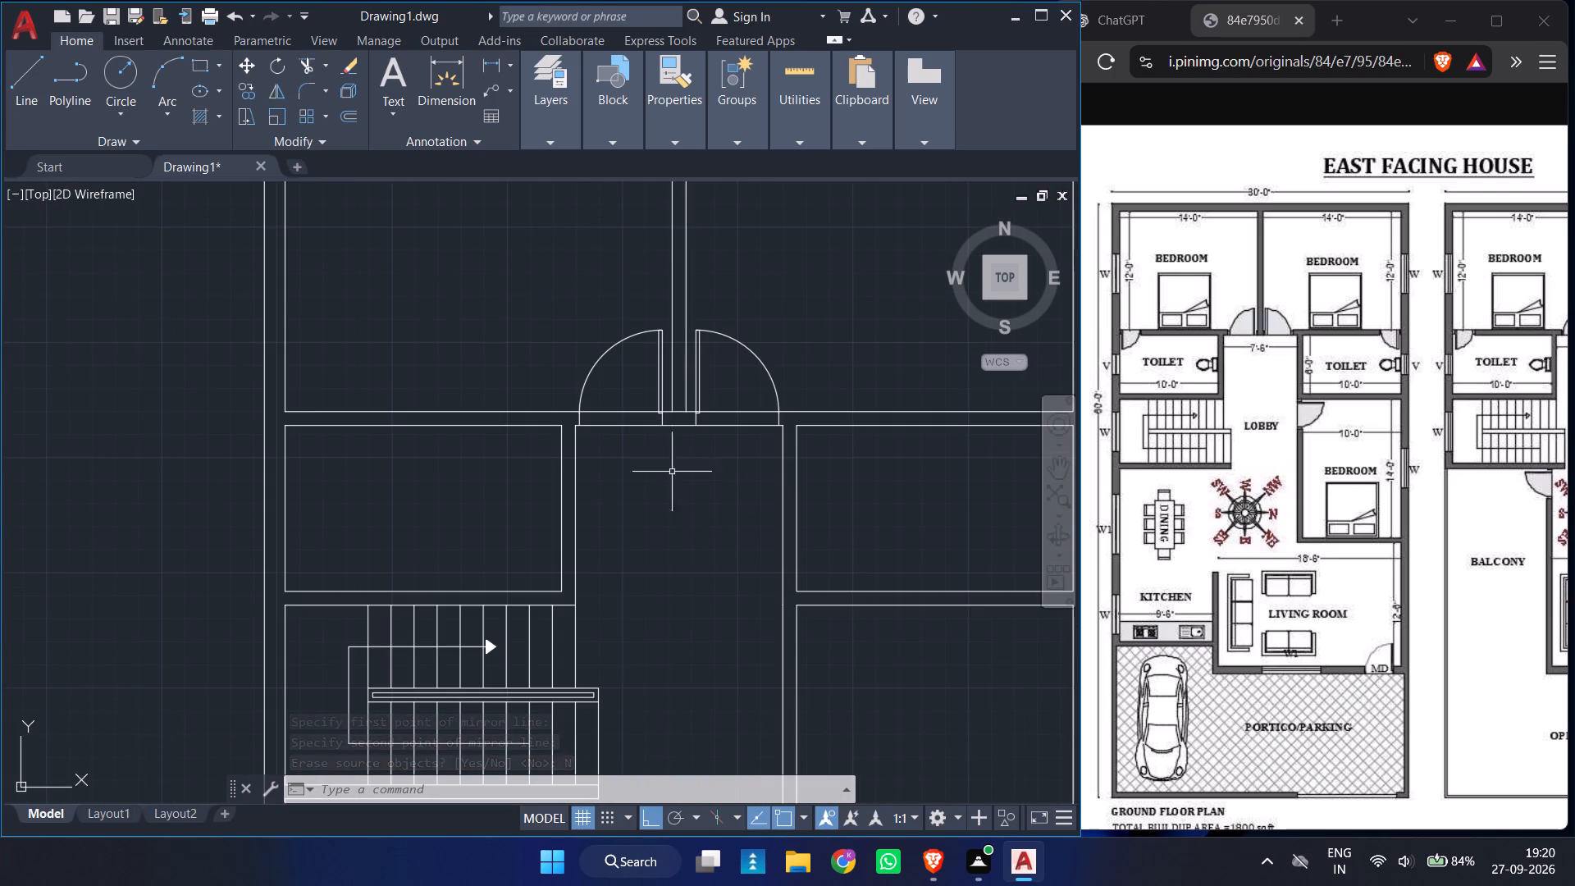
pyautogui.keyDown('ctrl'); pyautogui.scroll(-3, 665, 403); pyautogui.keyUp('ctrl')
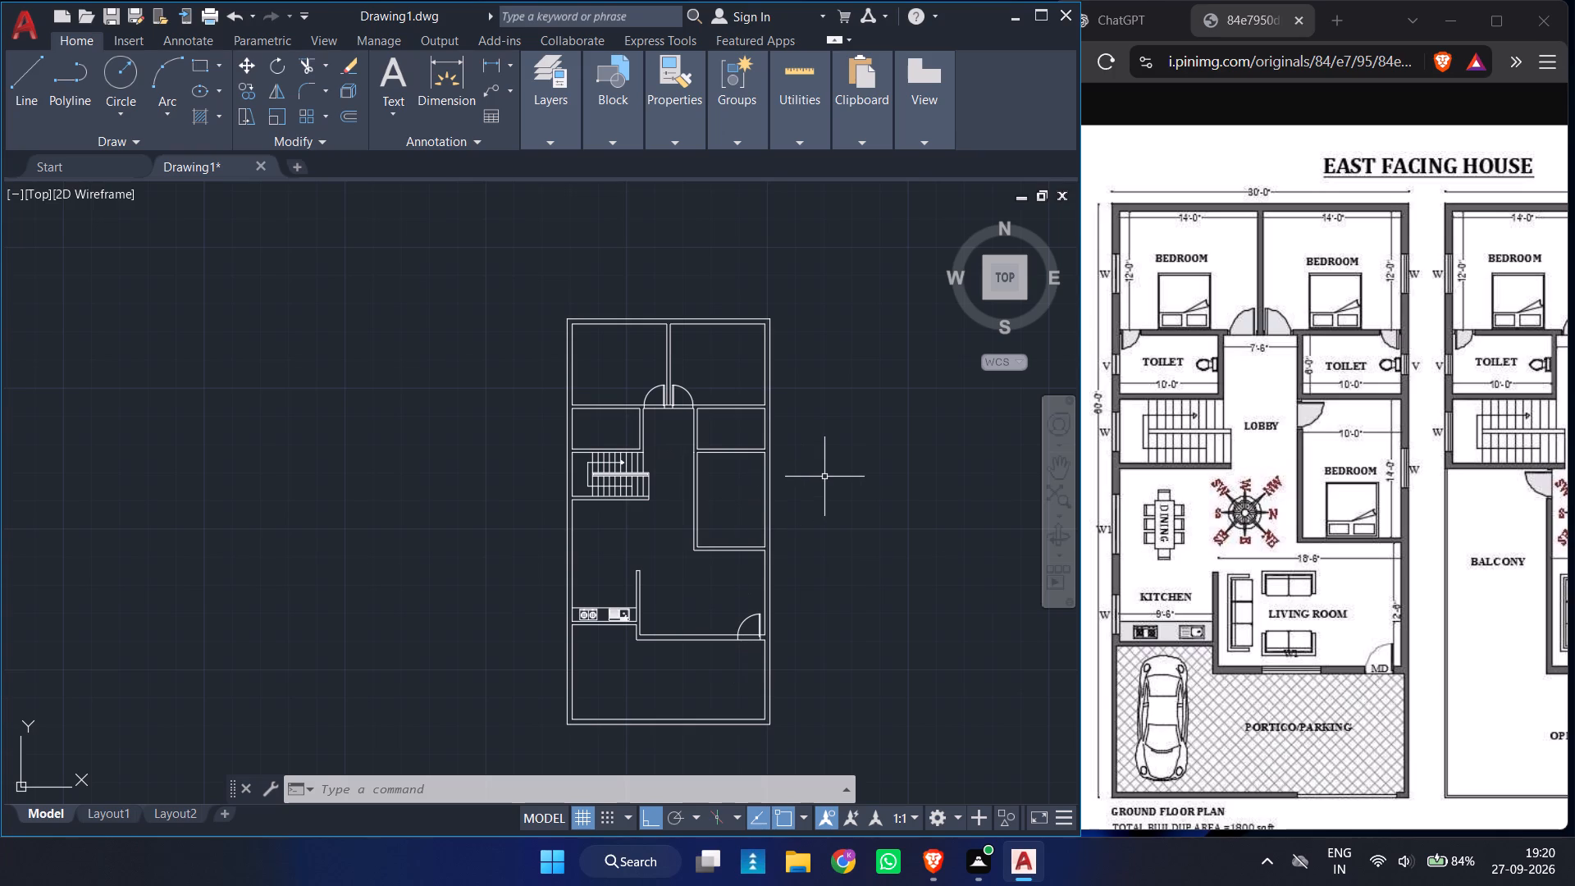
pyautogui.press('t')
pyautogui.press('p')
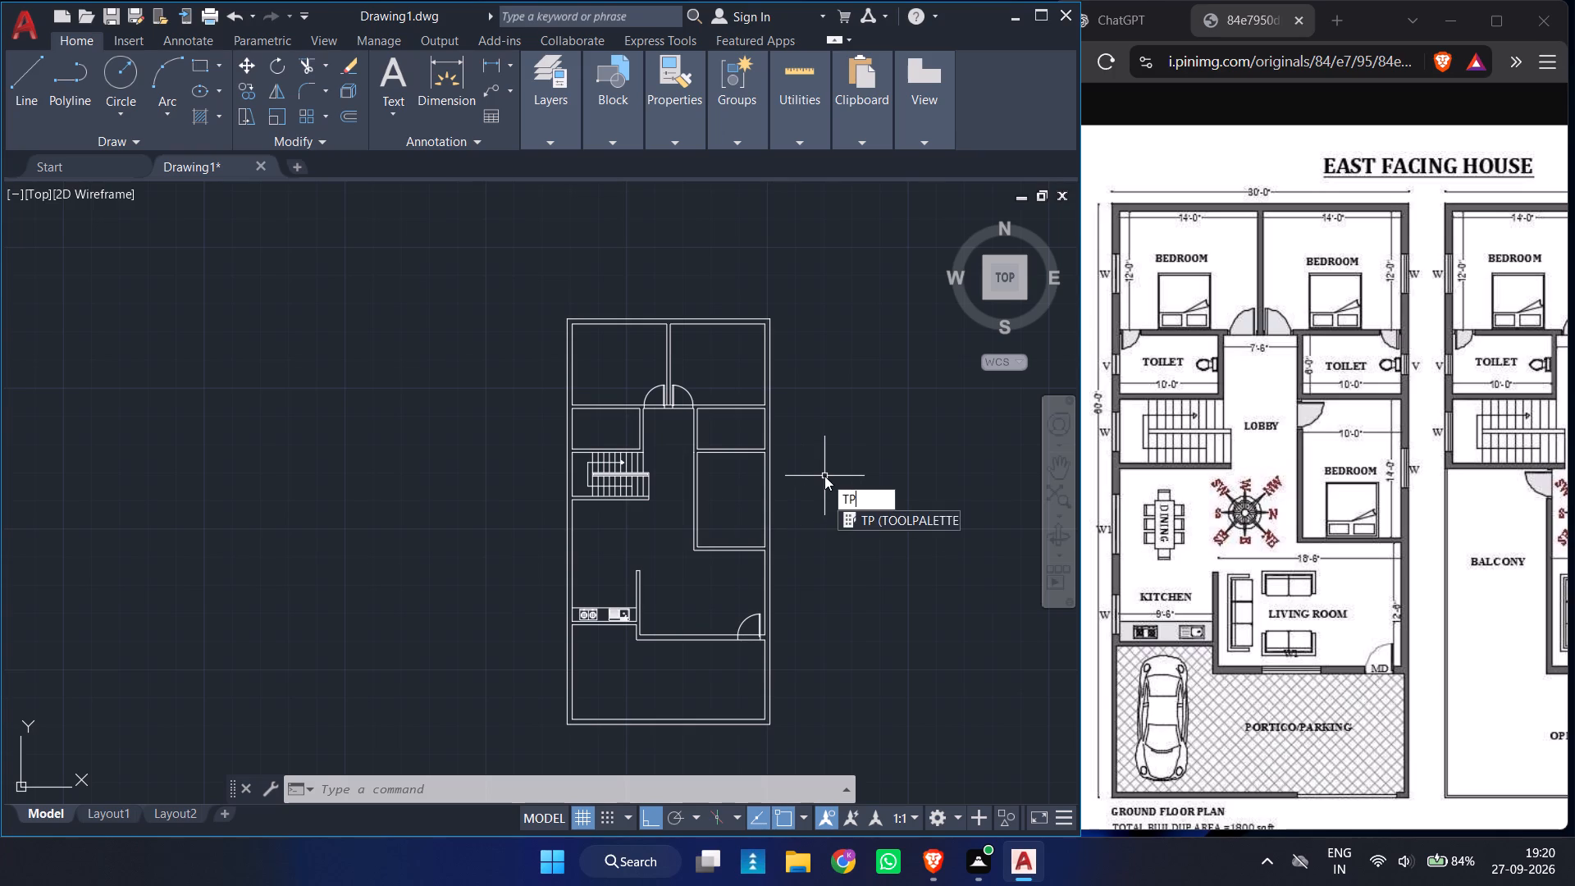
pyautogui.press('Return')
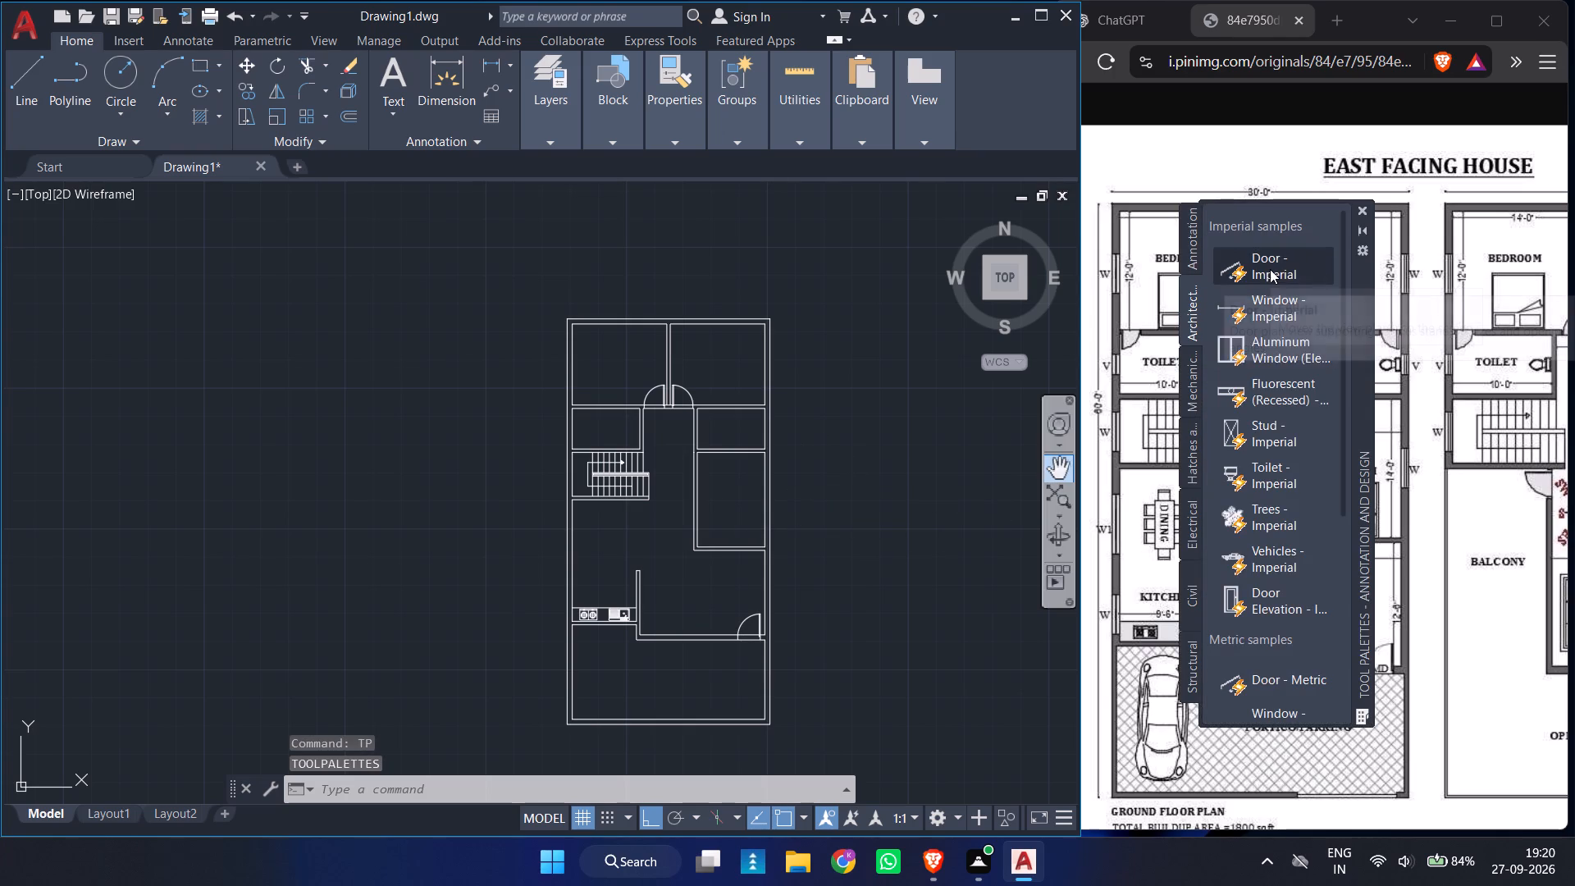
pyautogui.click(1271, 269)
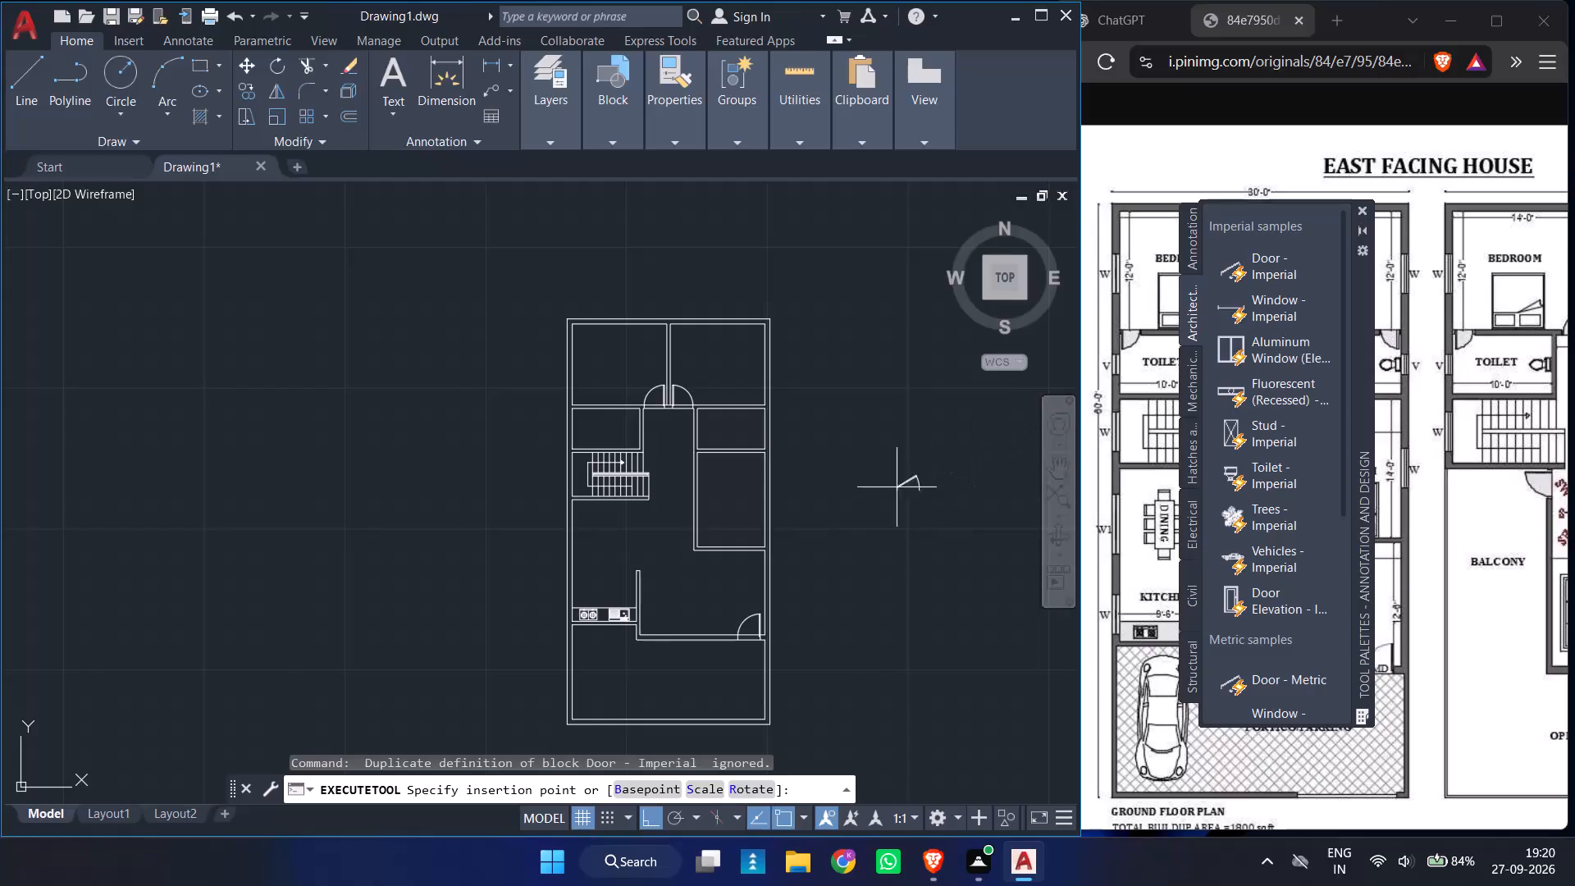
pyautogui.click(861, 495)
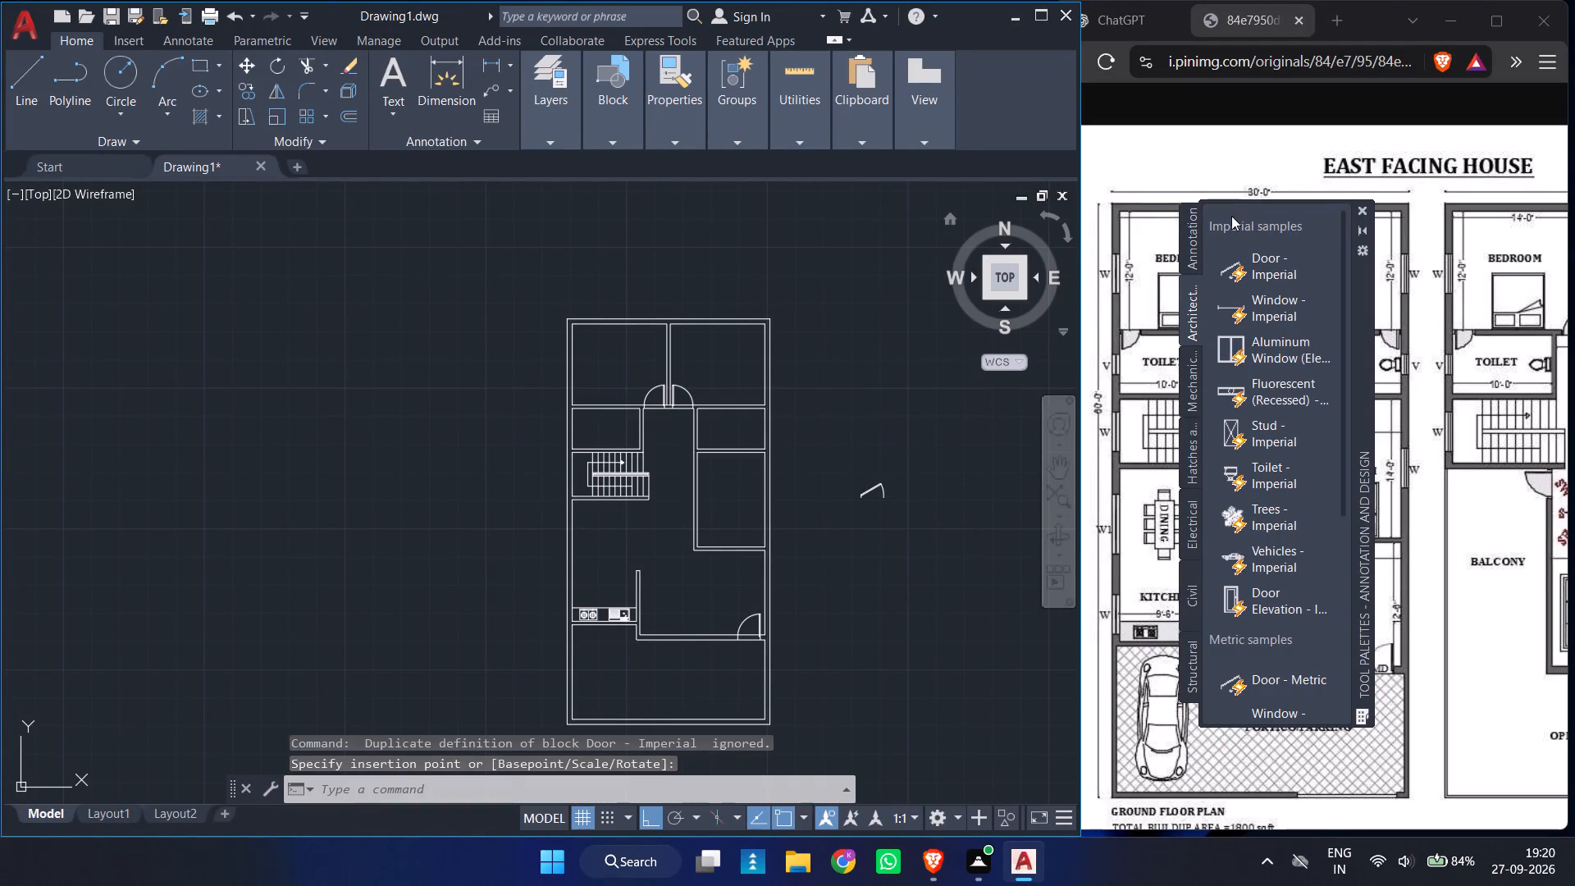
pyautogui.click(1362, 205)
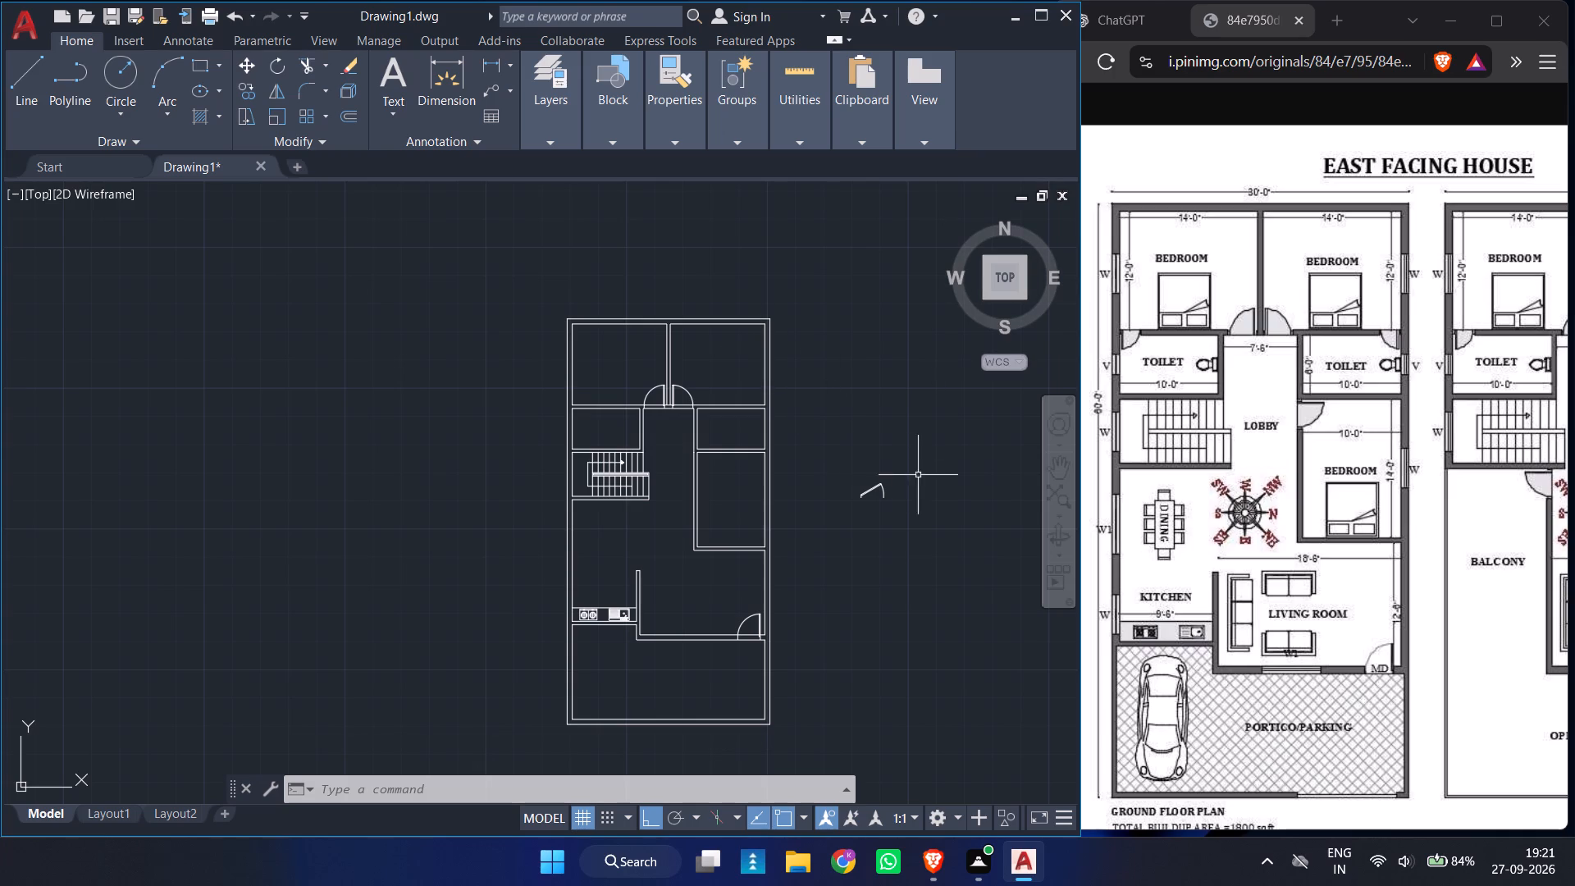
# Set the new loose door's opening angle to Open 90º.
pyautogui.click(882, 483)
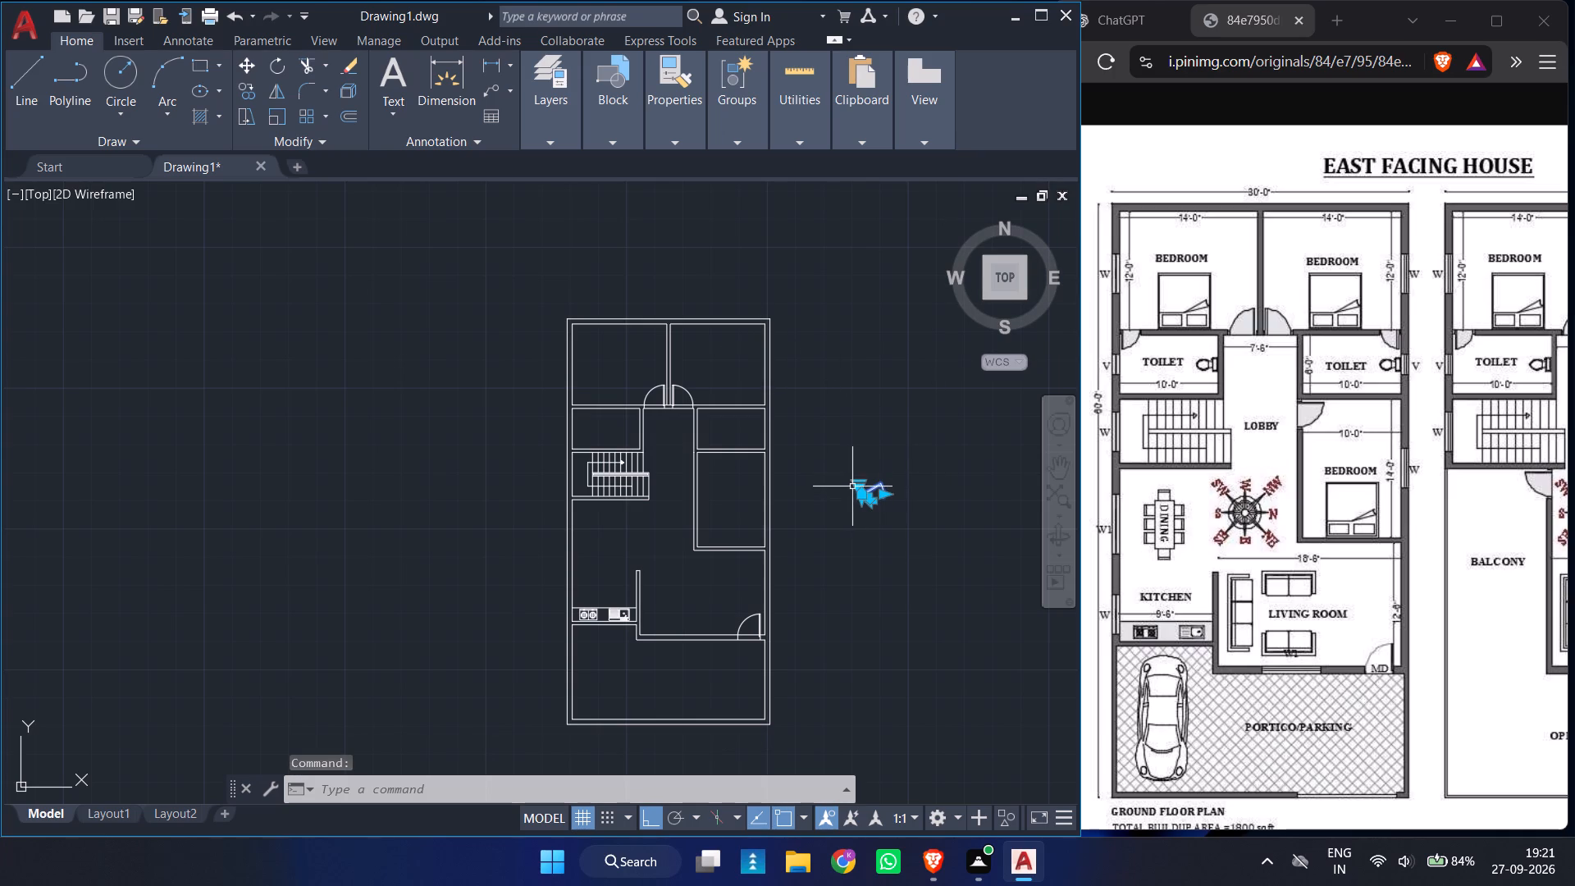
pyautogui.click(862, 489)
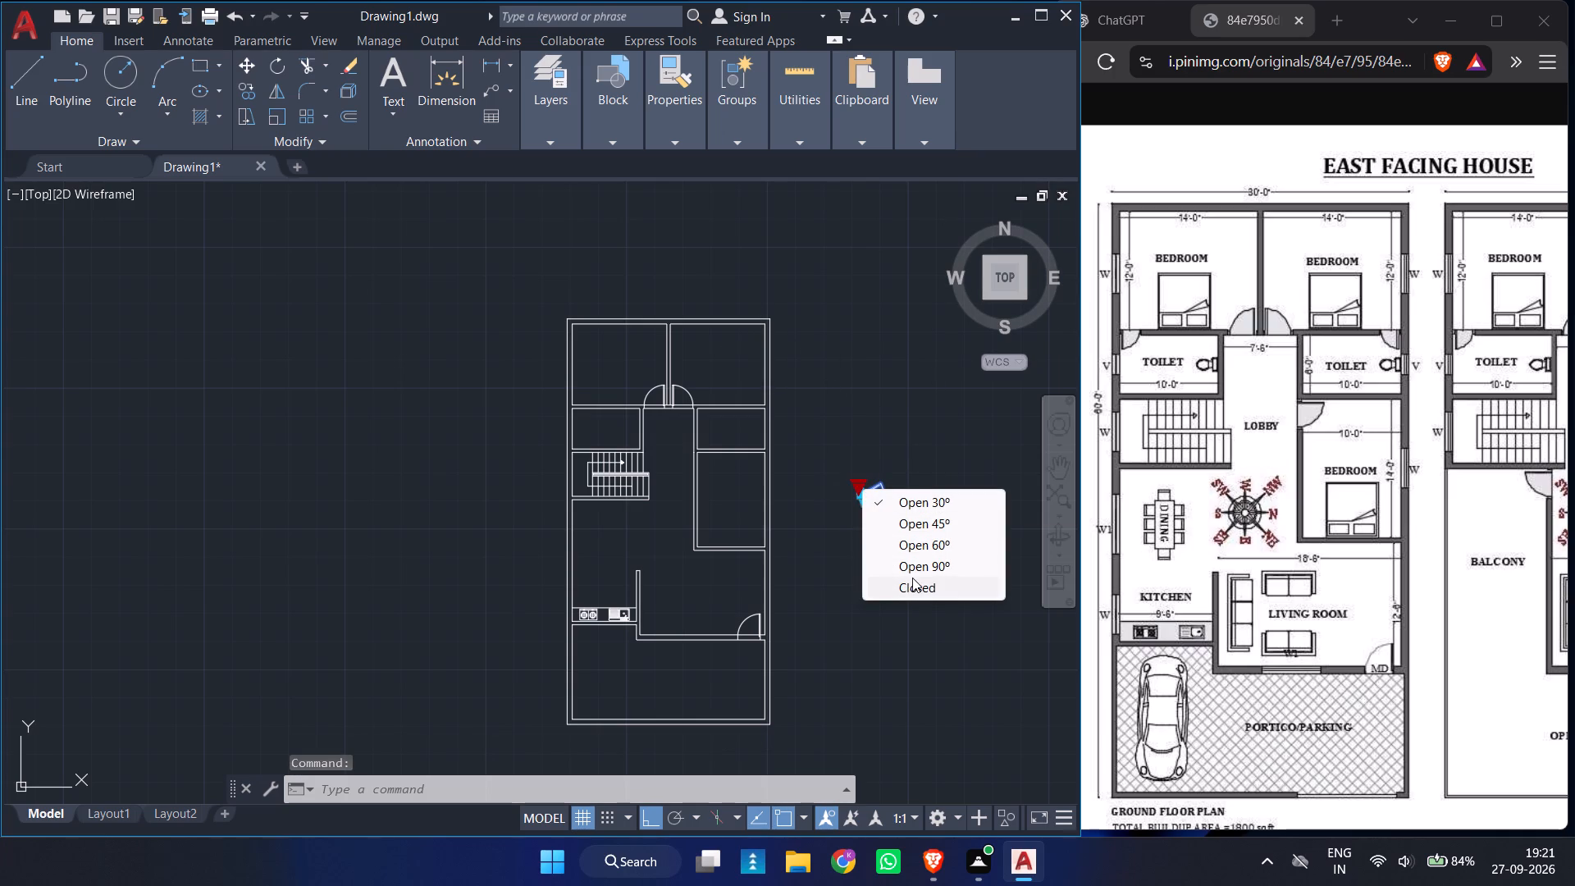
pyautogui.click(915, 569)
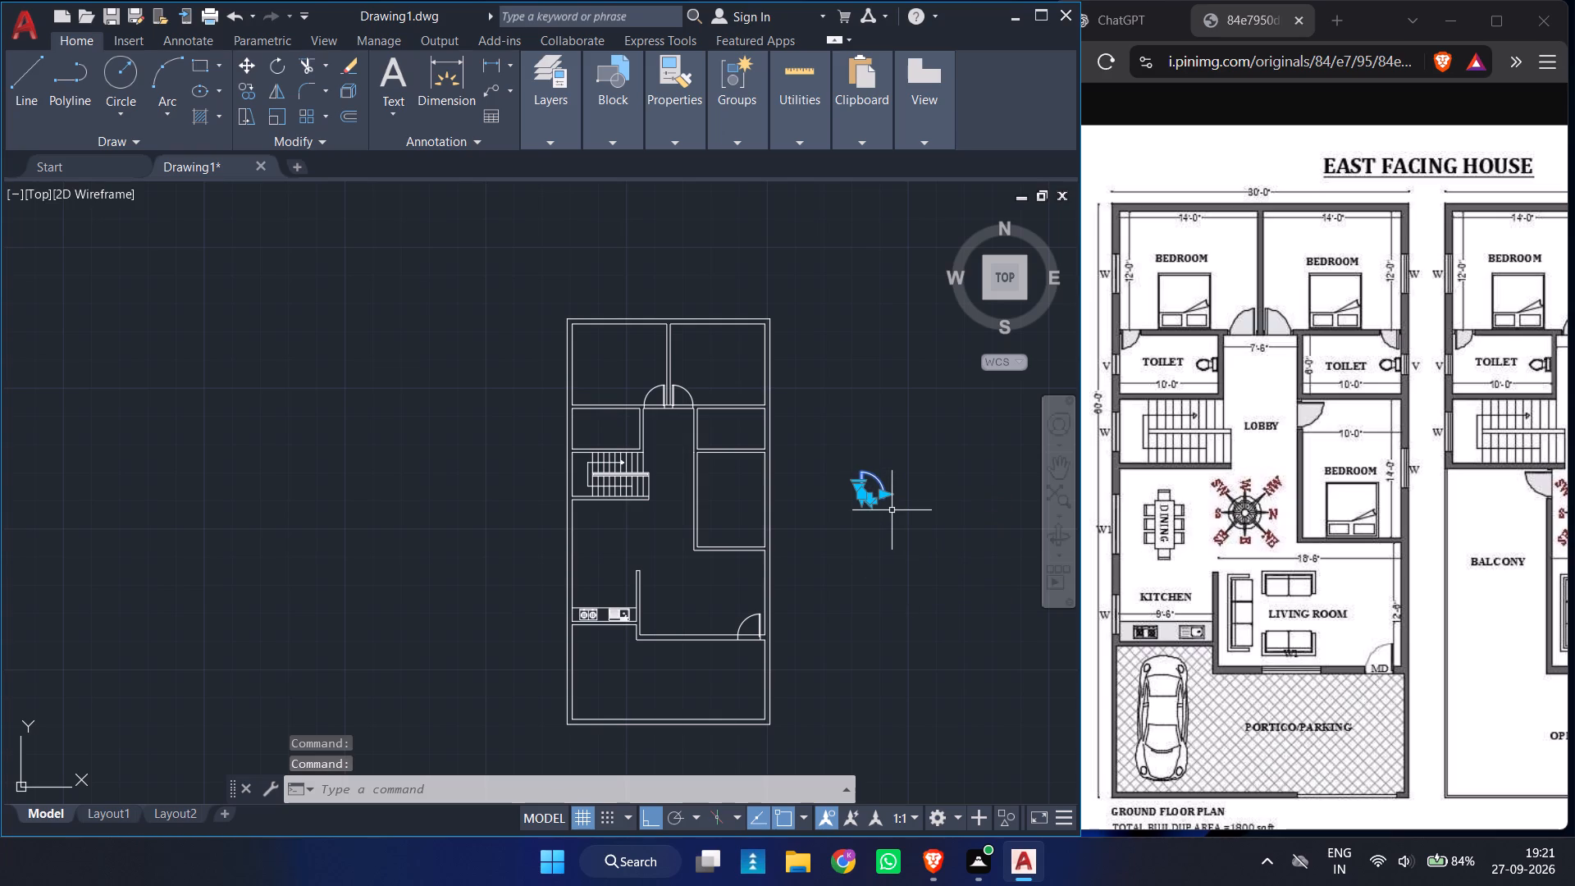
pyautogui.keyDown('ctrl'); pyautogui.scroll(4, 932, 507); pyautogui.keyUp('ctrl')
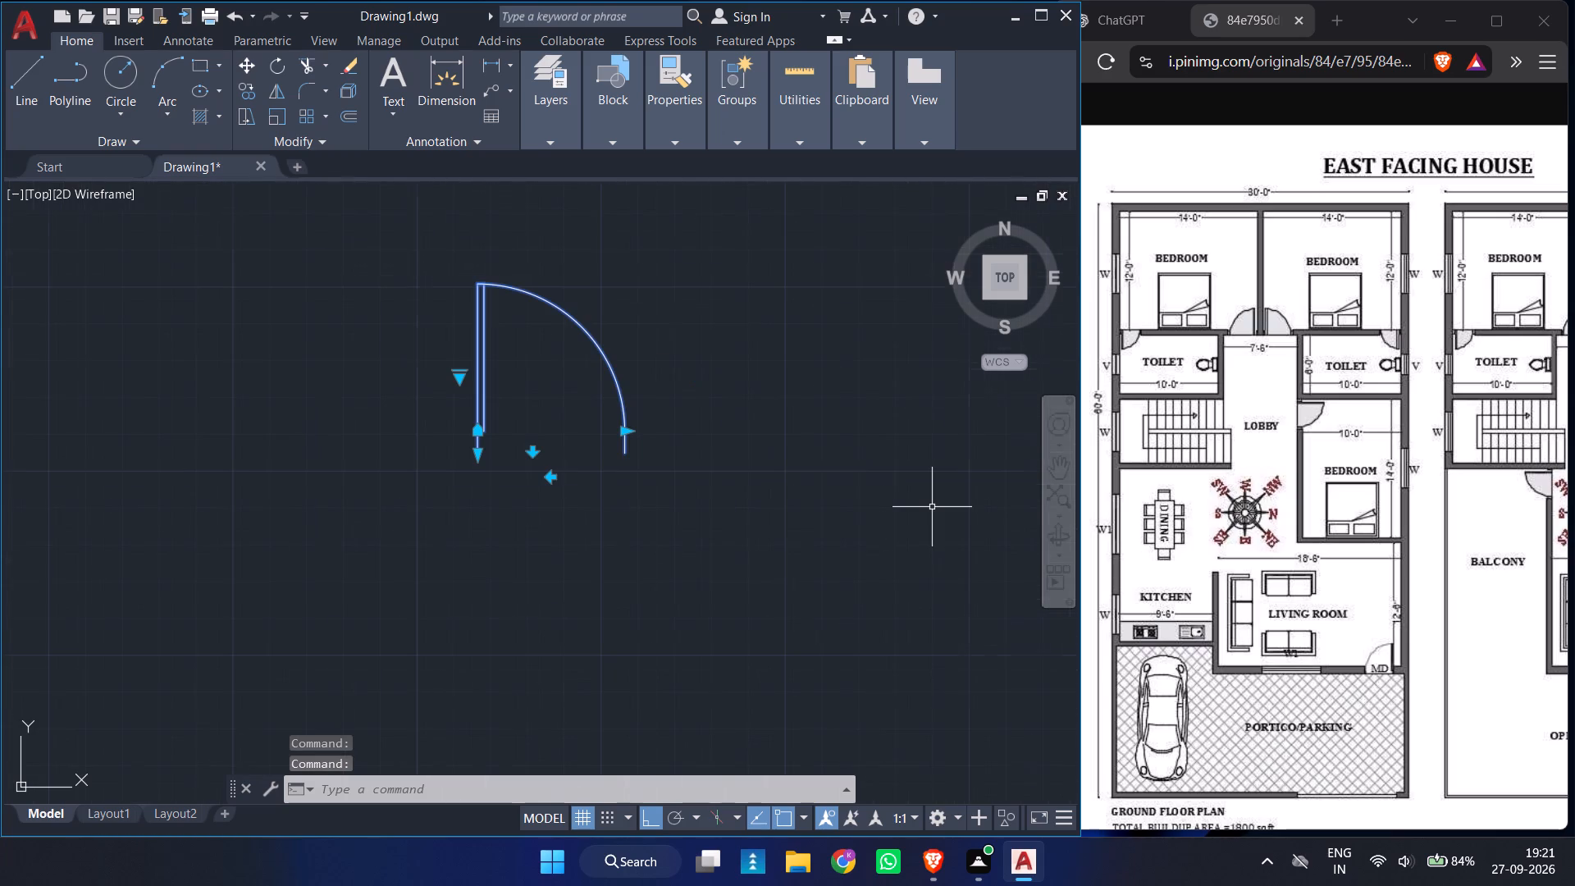
pyautogui.keyDown('ctrl'); pyautogui.scroll(-2, 751, 465); pyautogui.keyUp('ctrl')
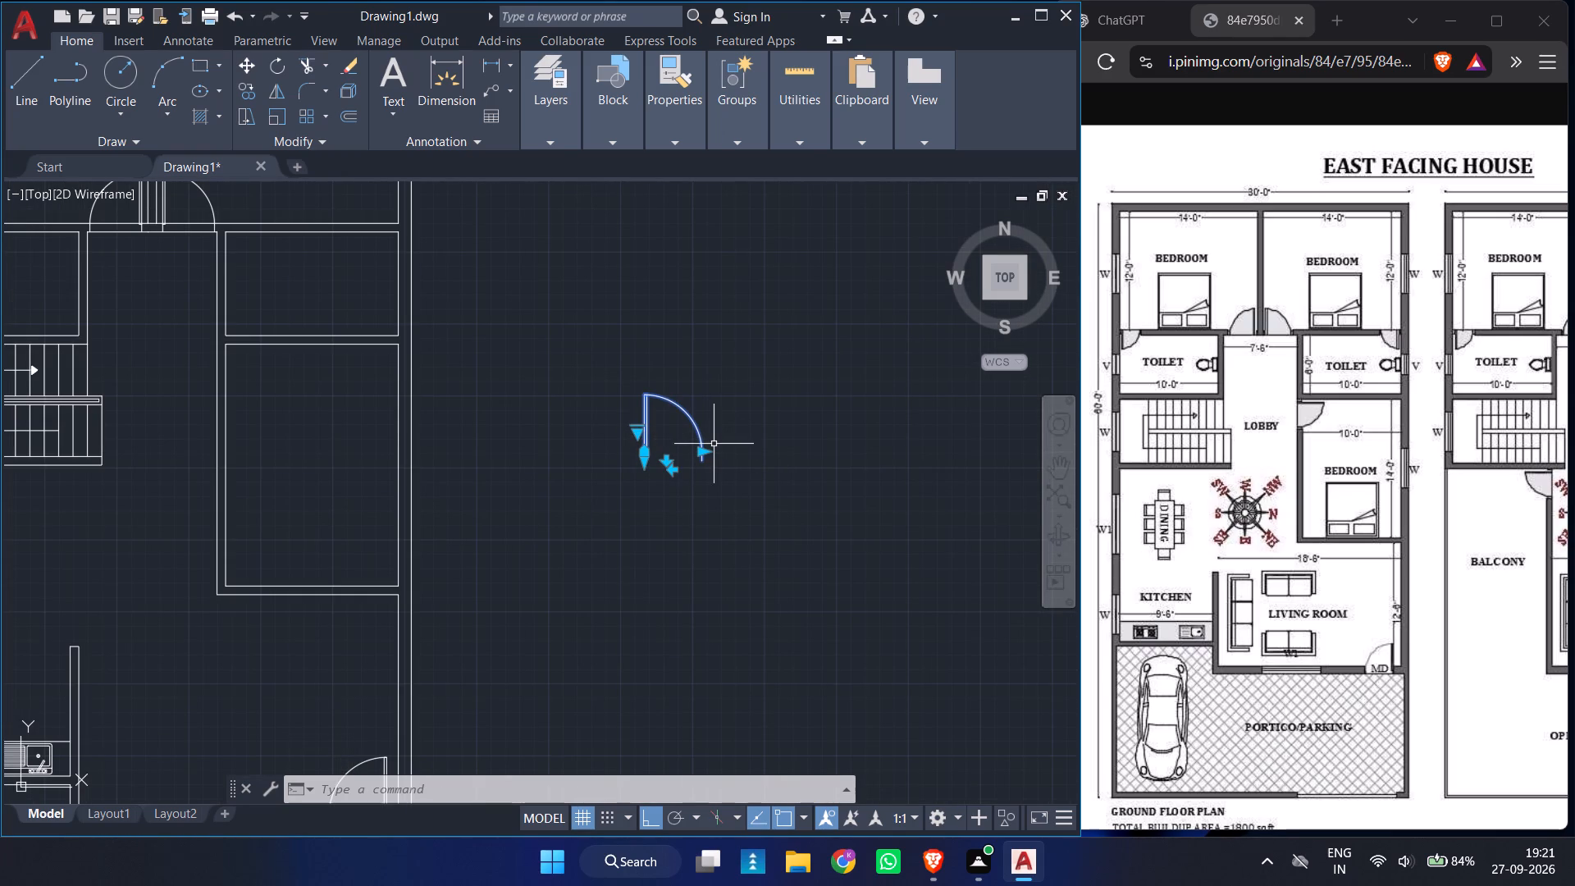
pyautogui.press('Escape')
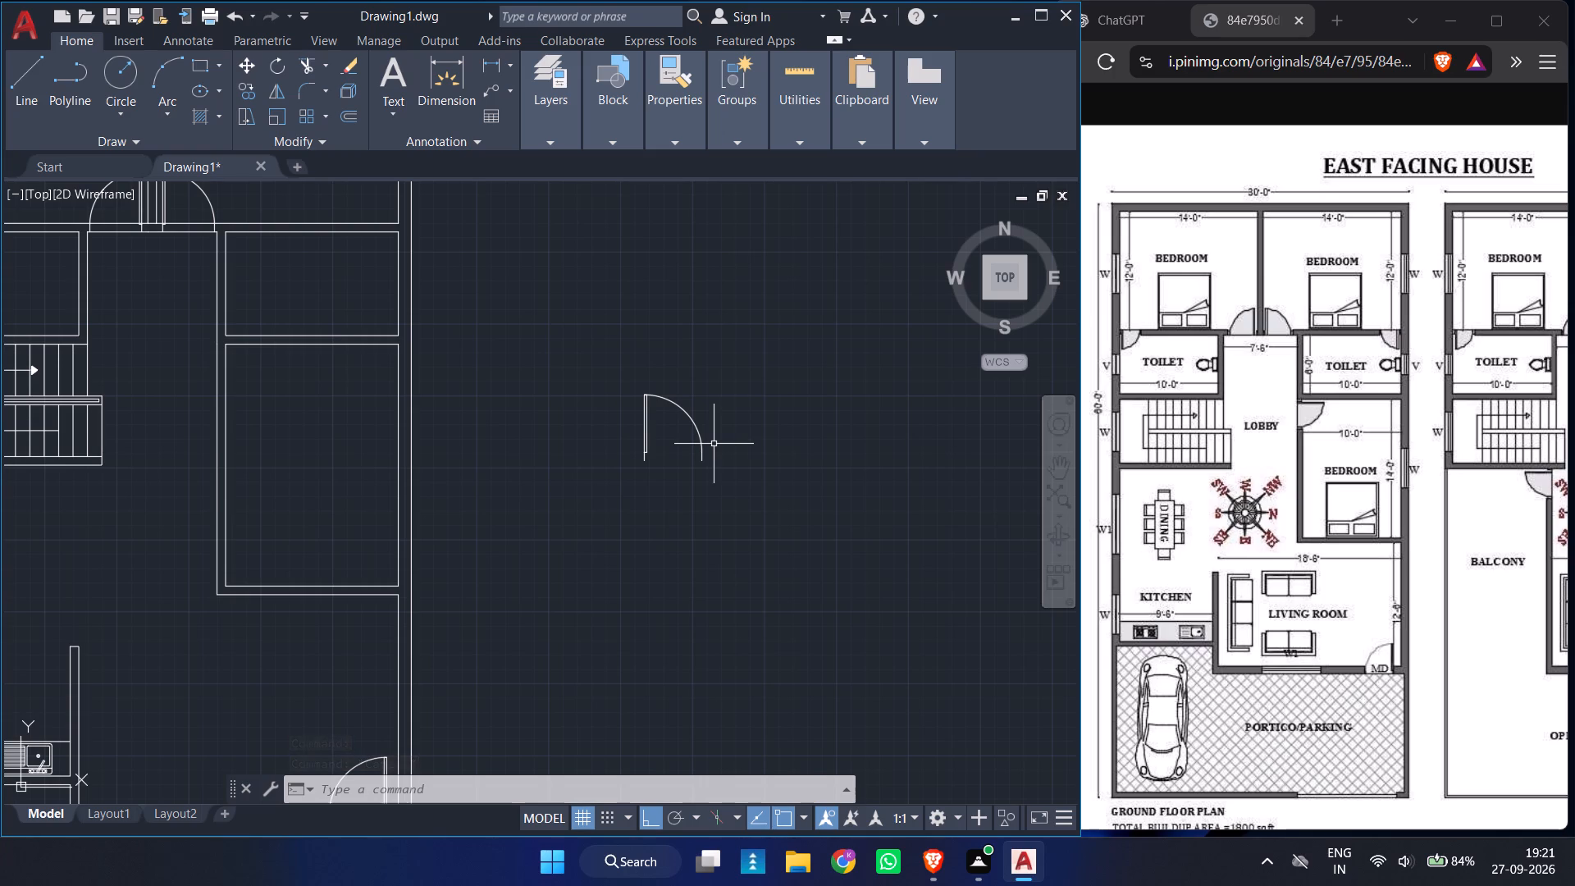
# Scale the loose door east of the plan by reference, using its opening width as reference length and 2' as new length.
pyautogui.click(714, 444)
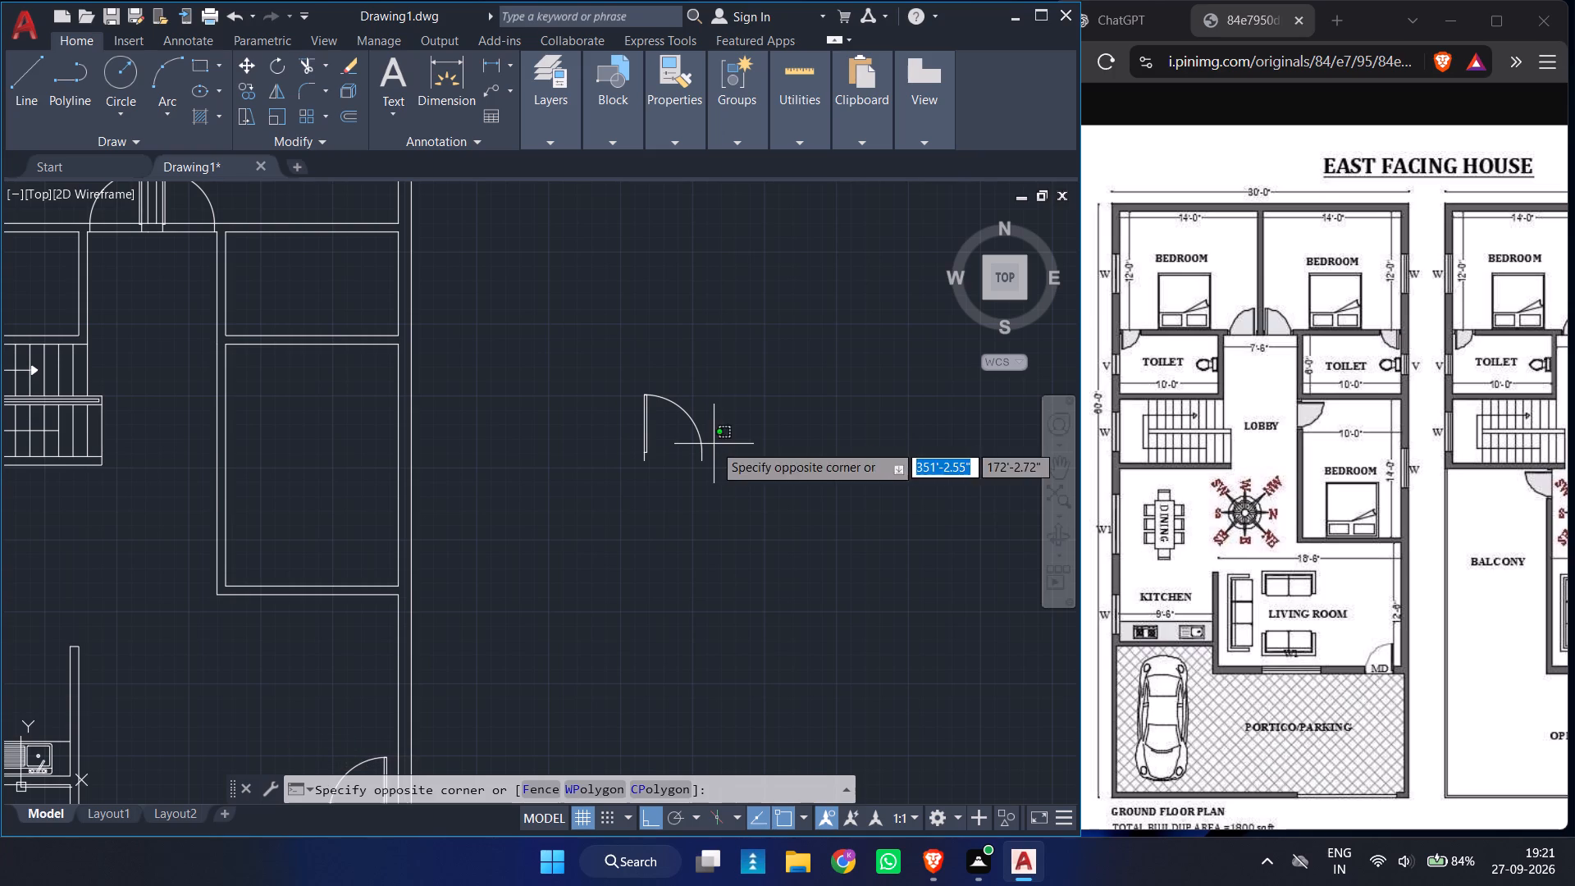
pyautogui.click(664, 434)
pyautogui.write('SC')
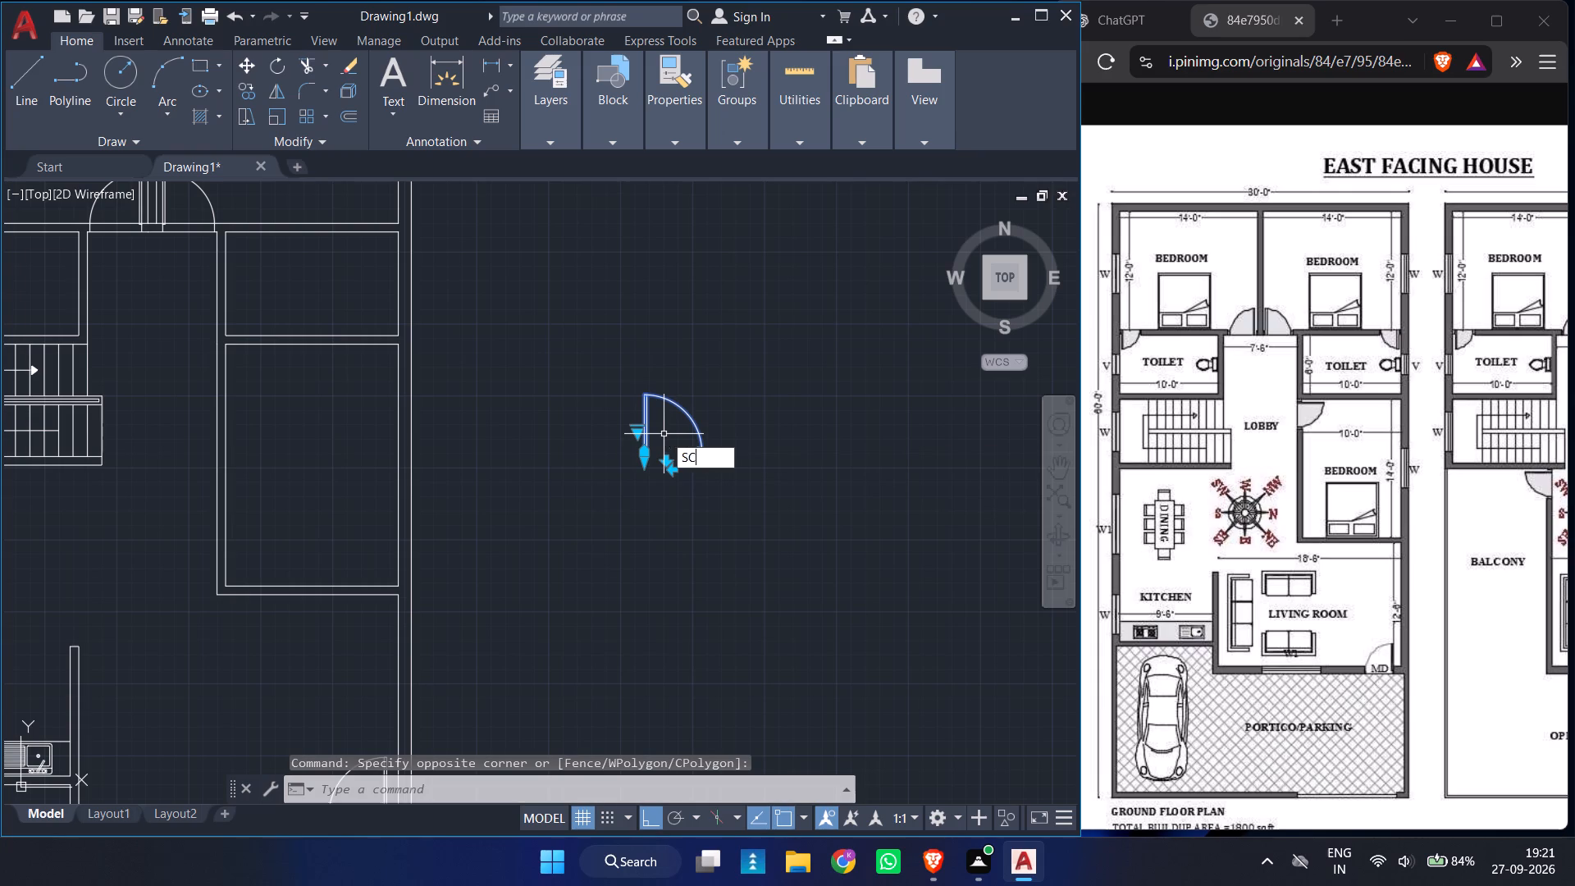
pyautogui.press('space')
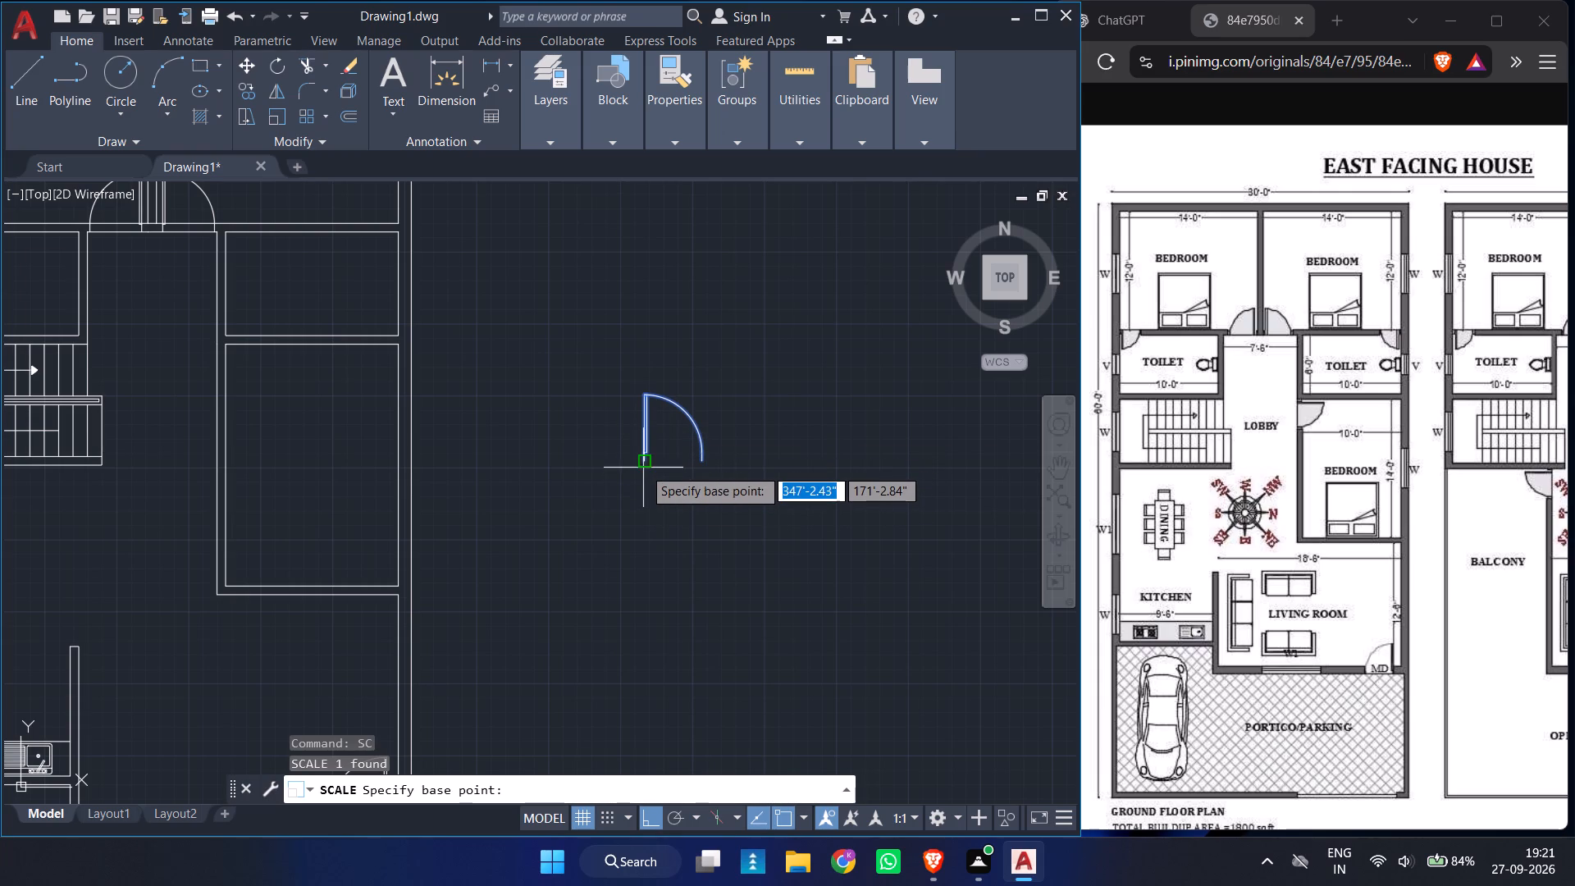
pyautogui.click(643, 467)
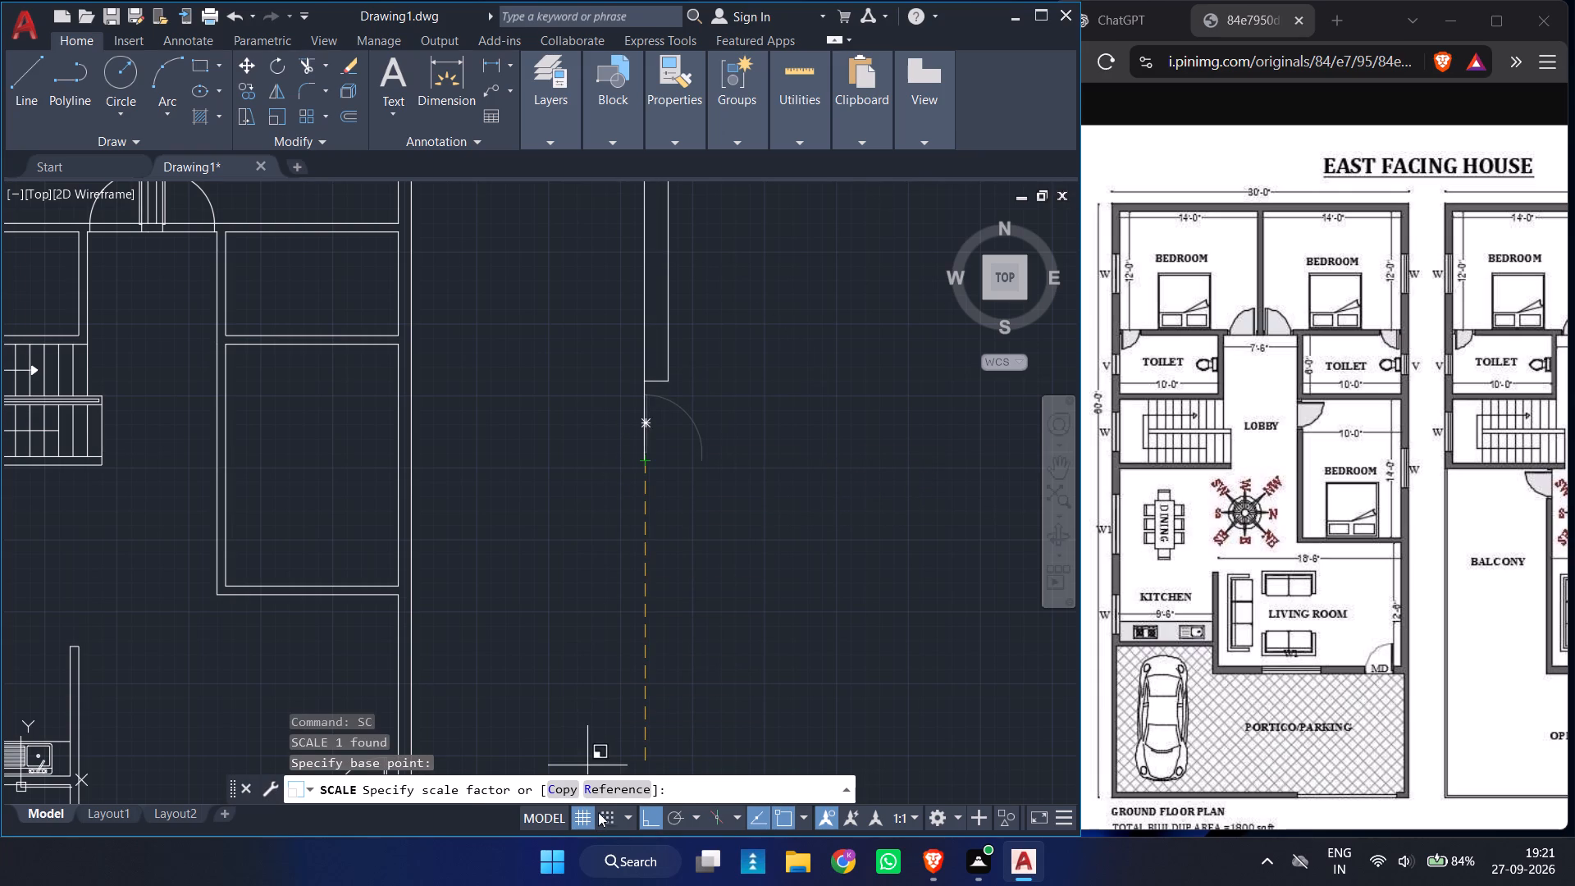
pyautogui.click(619, 787)
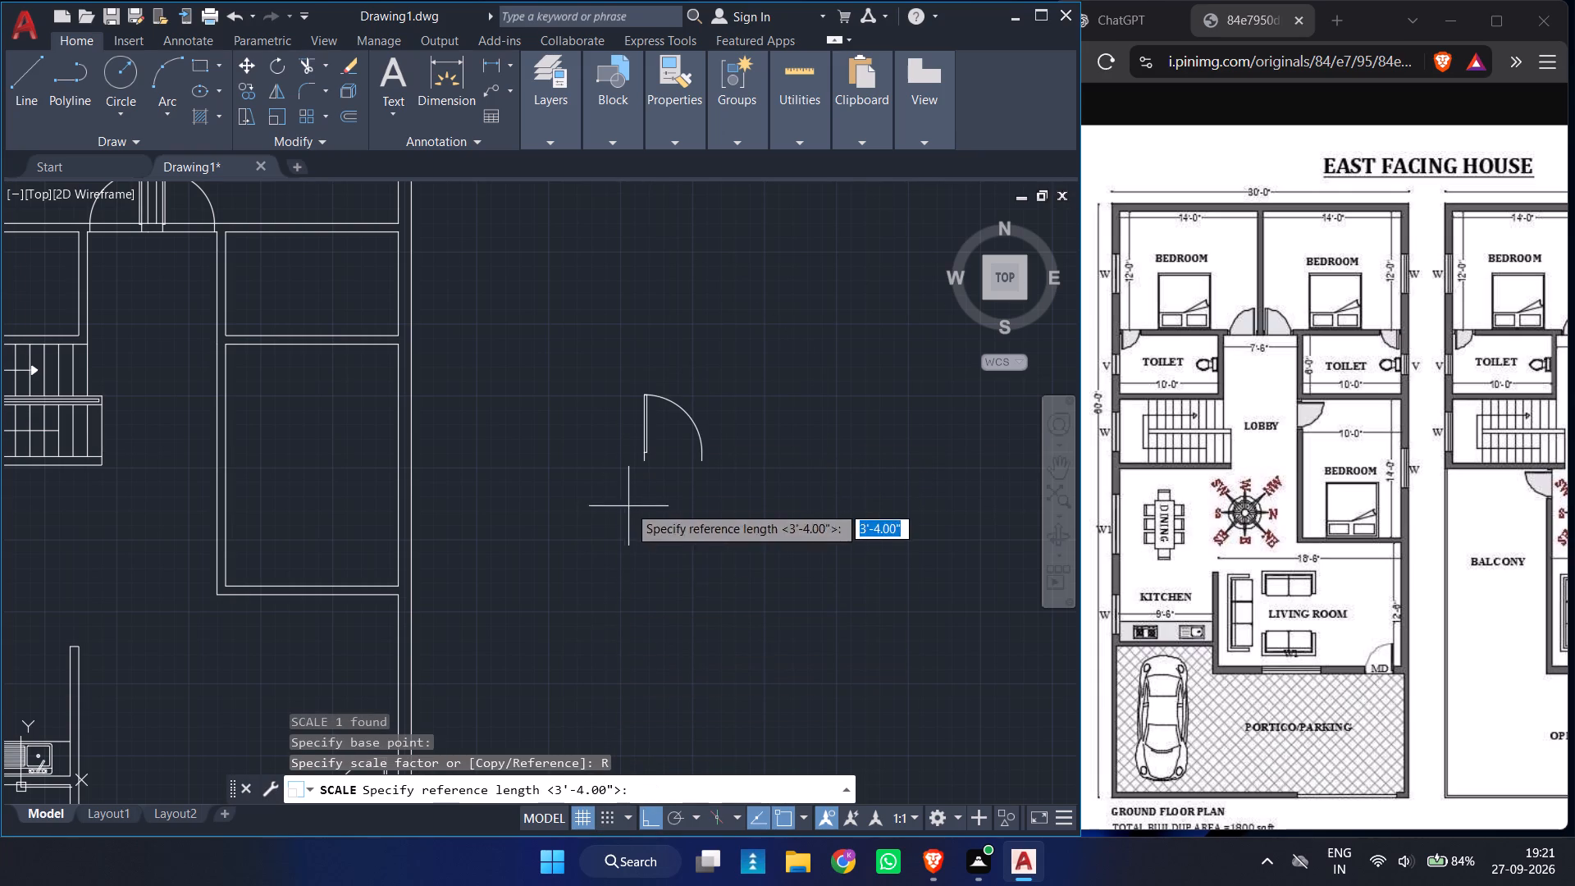
pyautogui.click(639, 465)
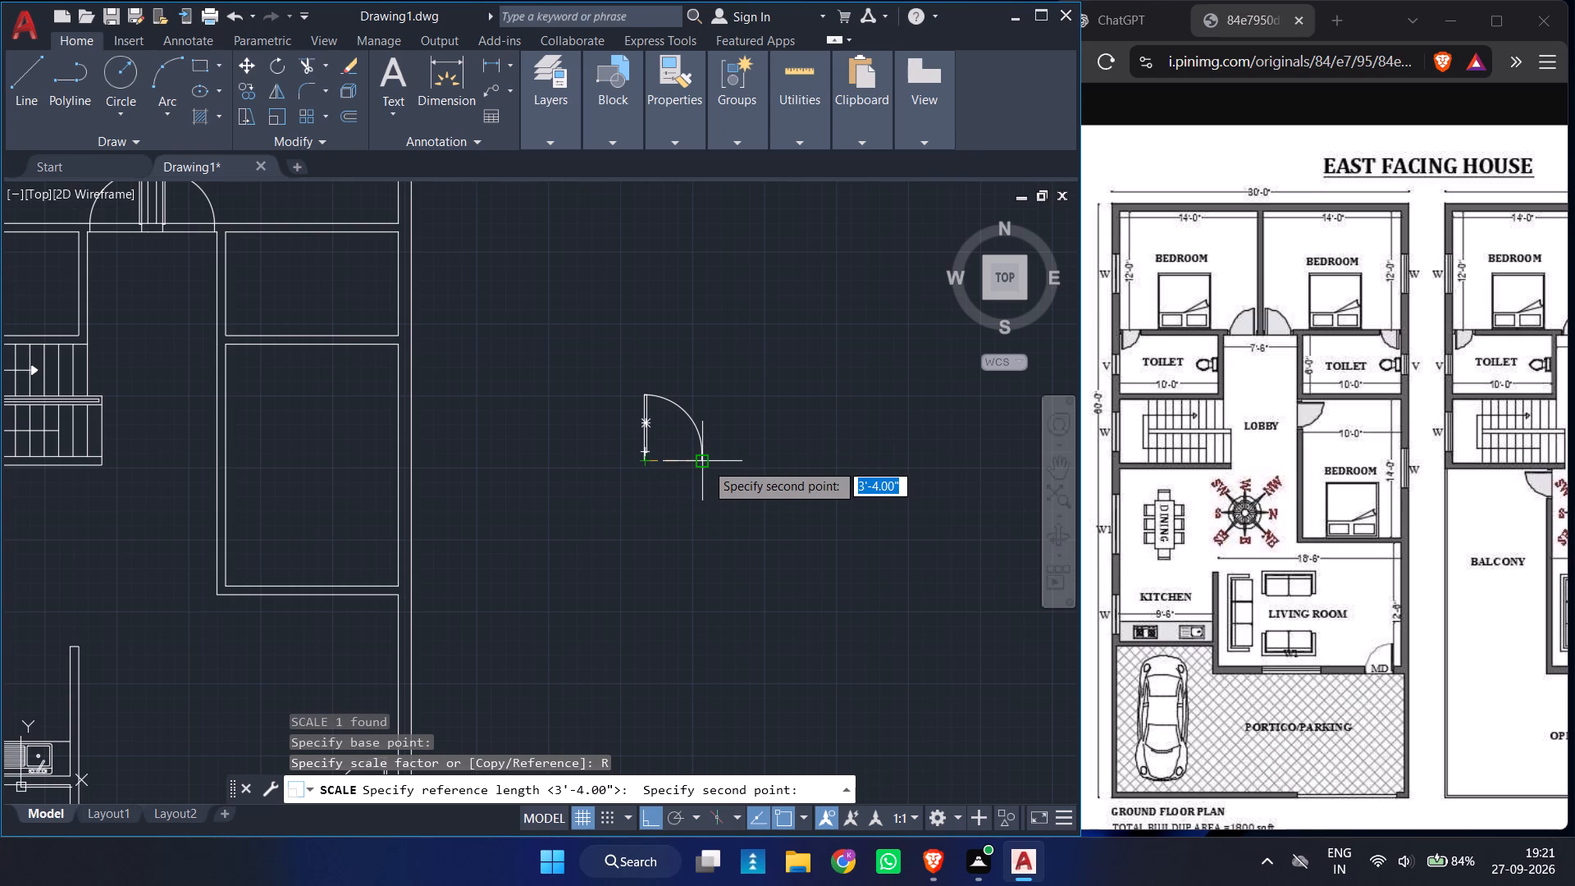
pyautogui.click(701, 463)
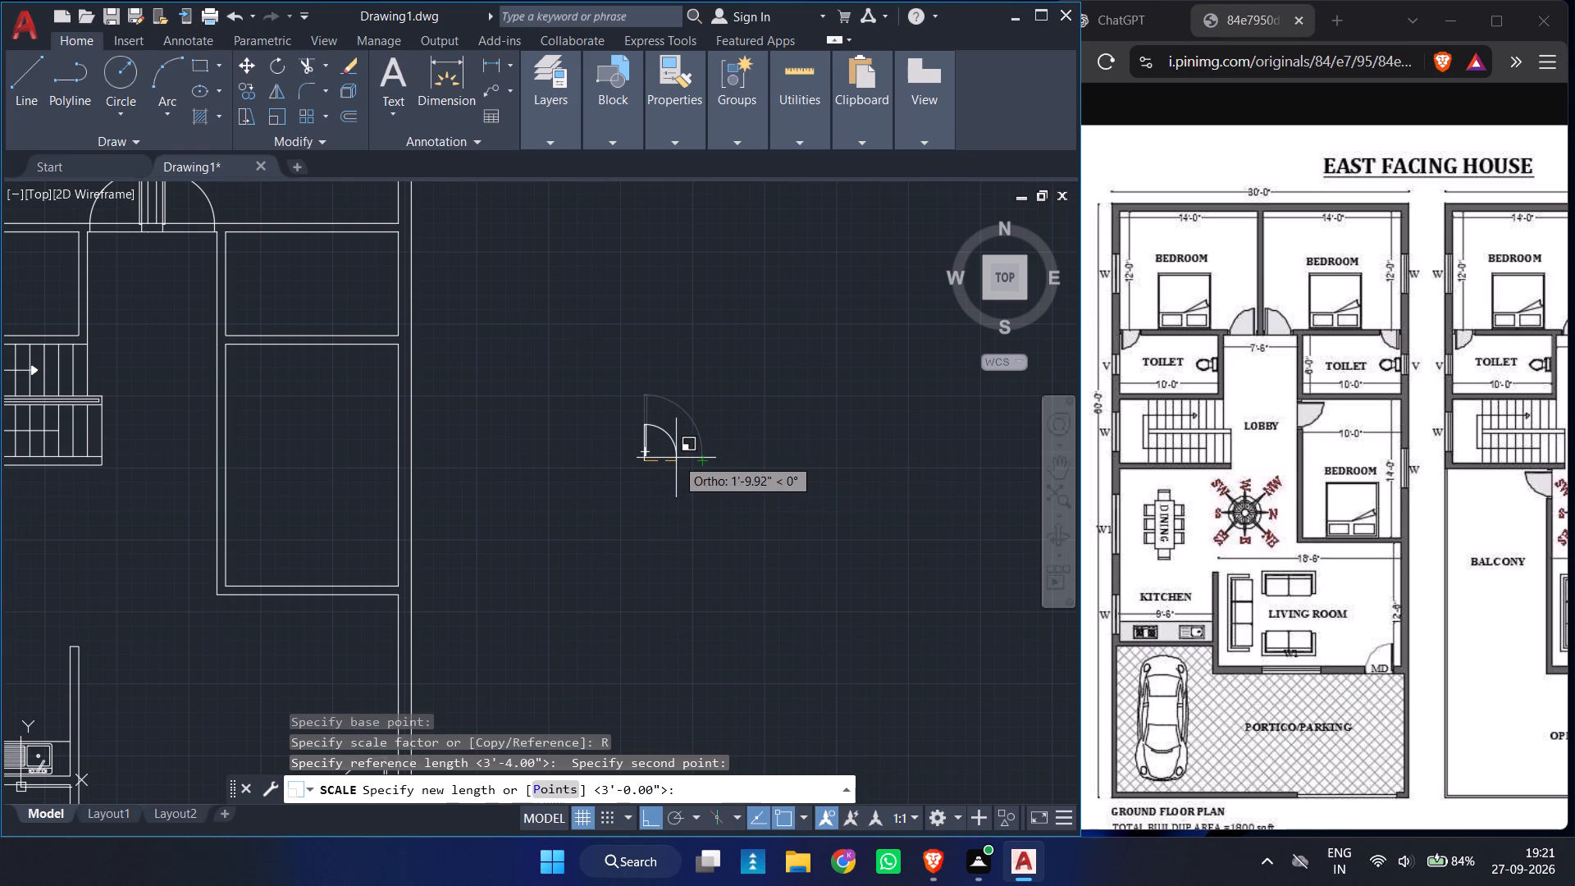
pyautogui.write("2'")
pyautogui.press('Return')
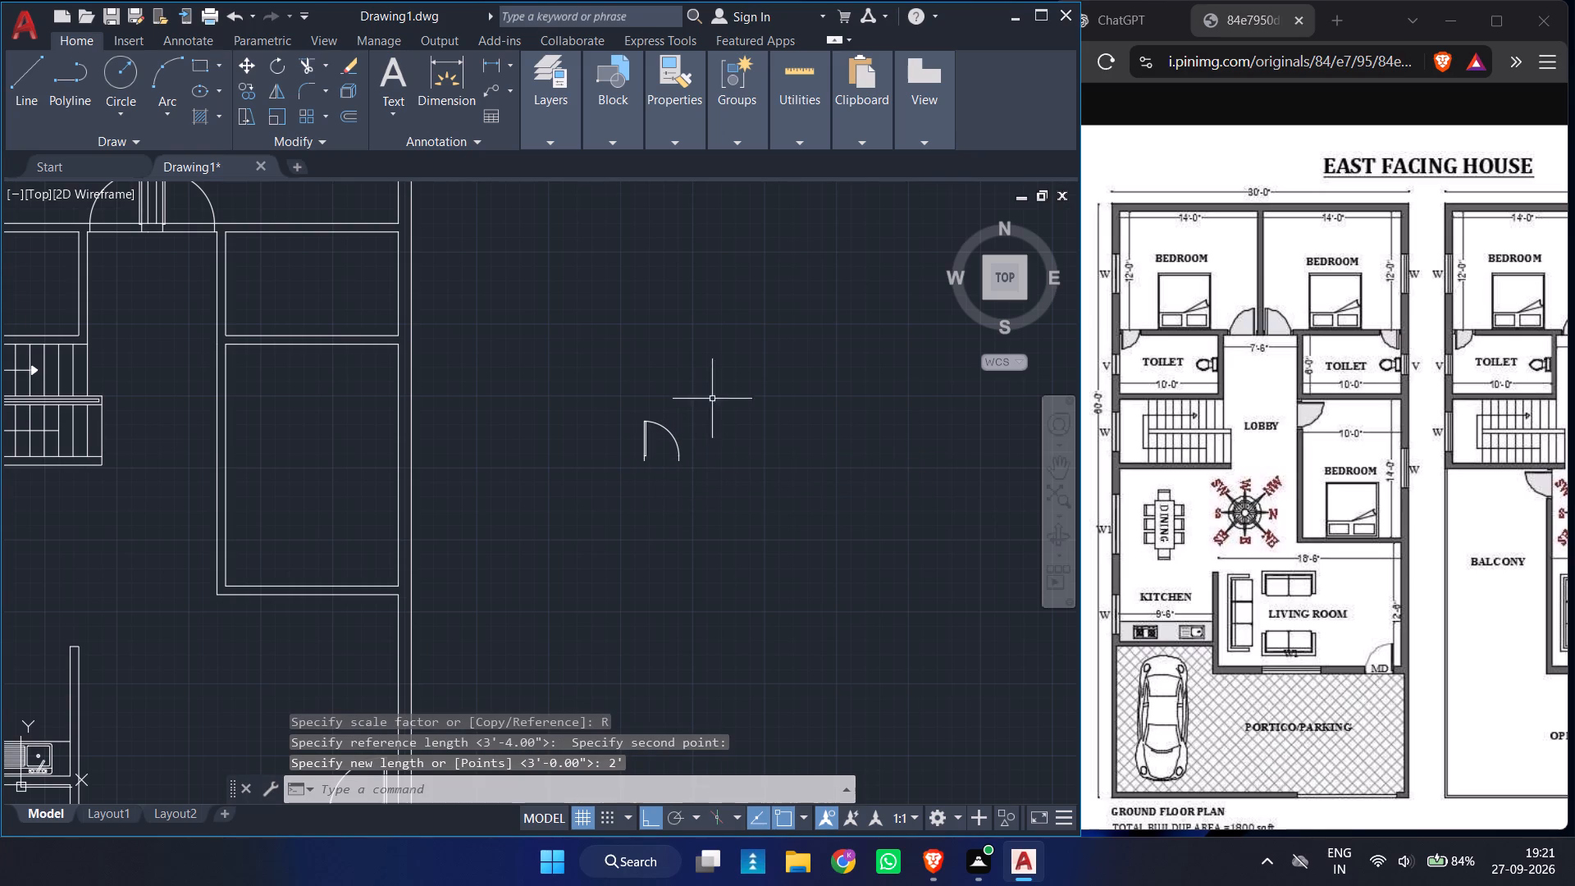
# Mirror the loose door about a horizontal line just south of it, erasing the source door.
pyautogui.click(726, 379)
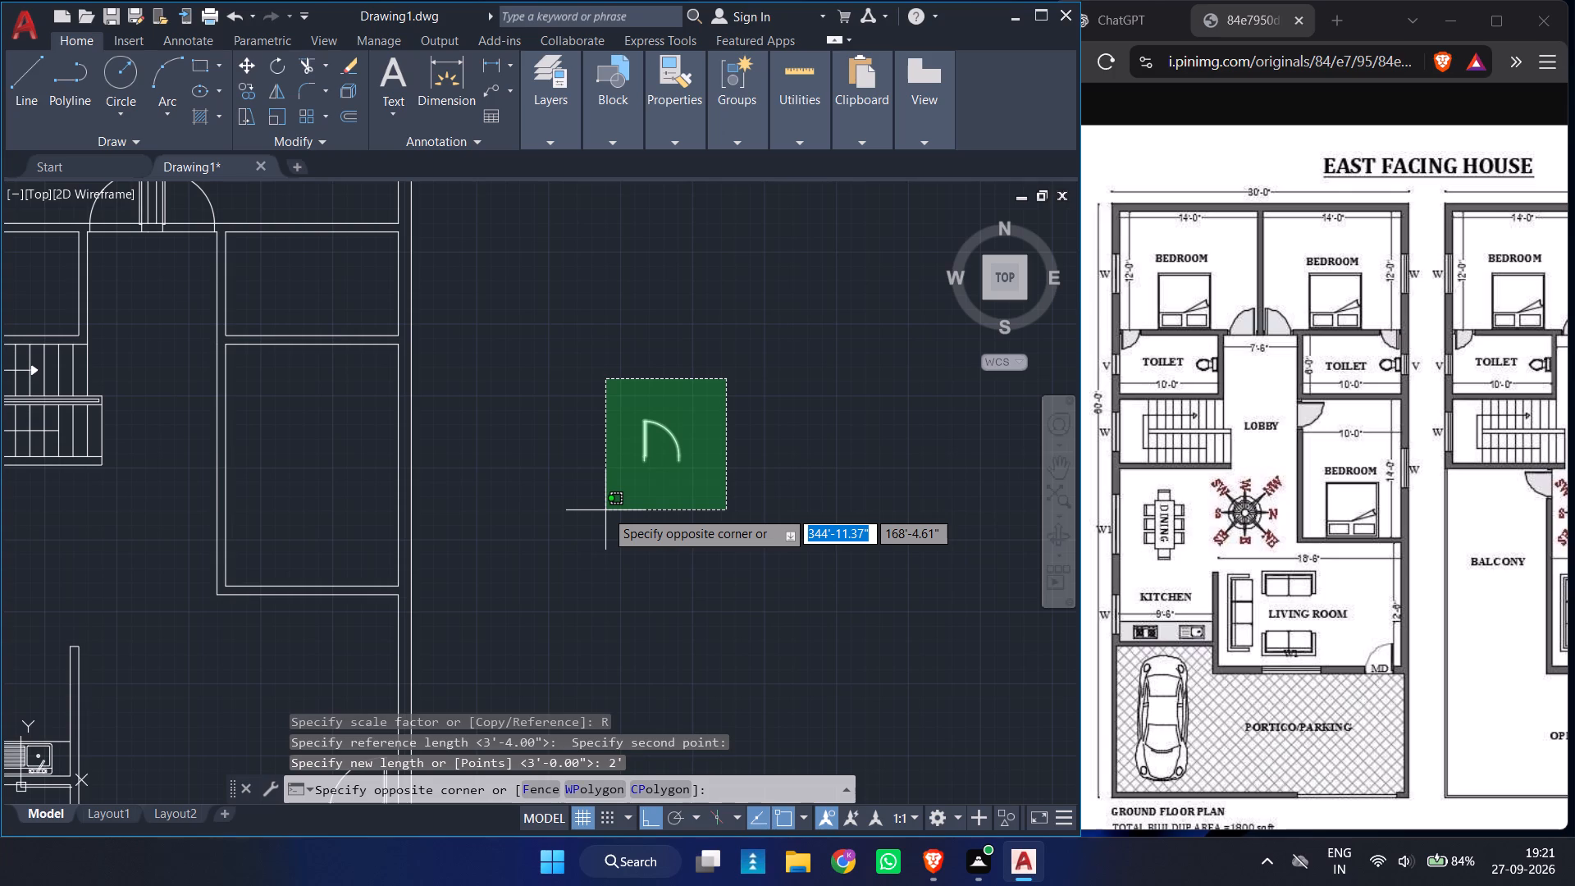
pyautogui.click(605, 510)
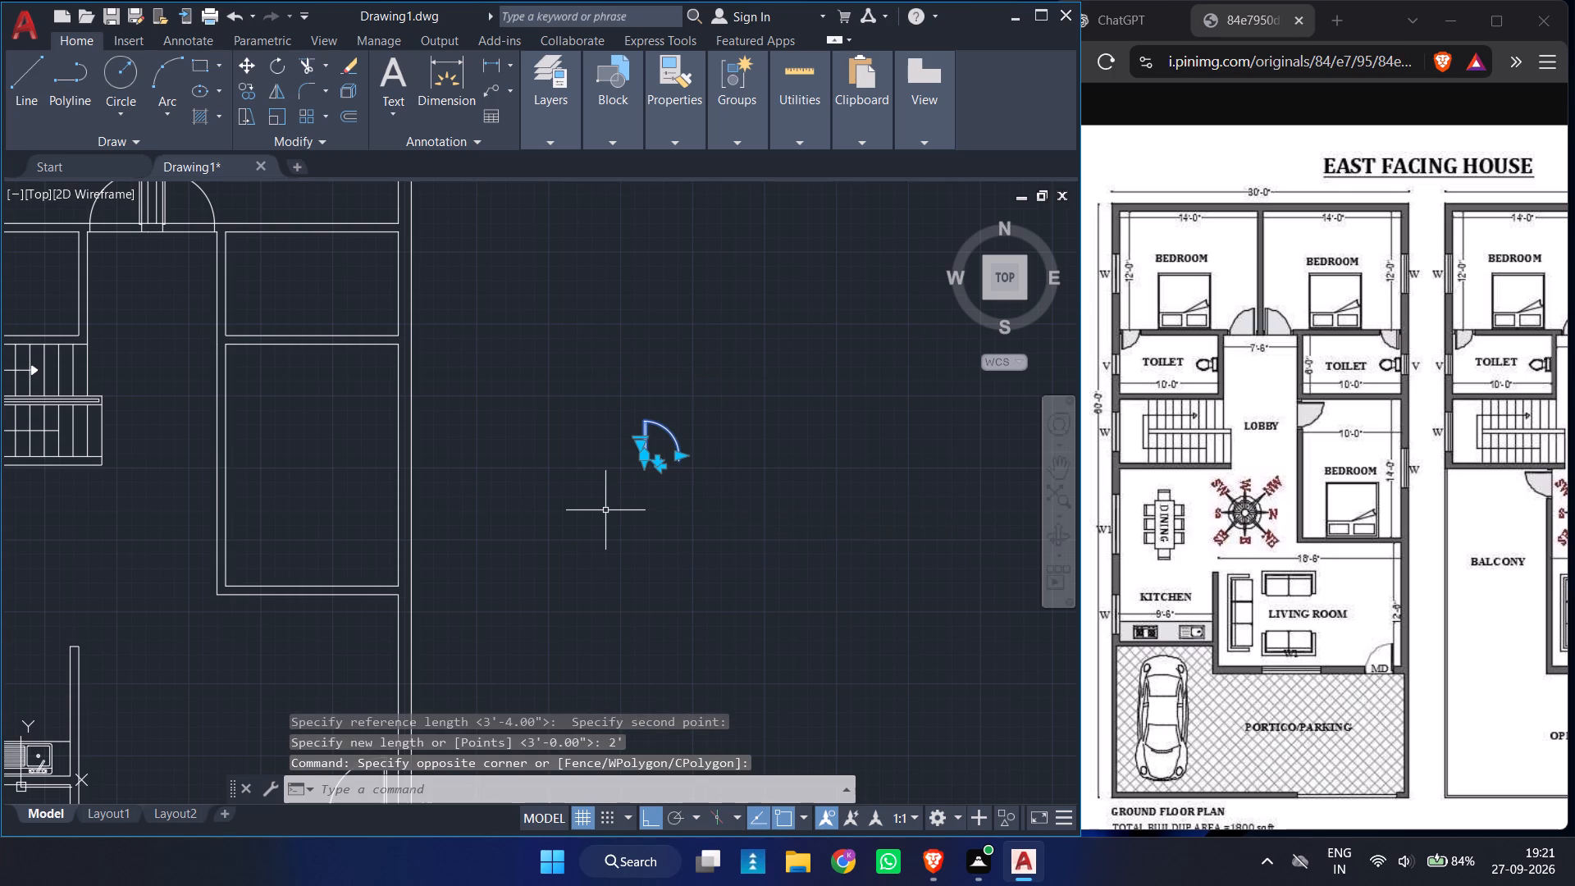
pyautogui.write('MI')
pyautogui.press('Return')
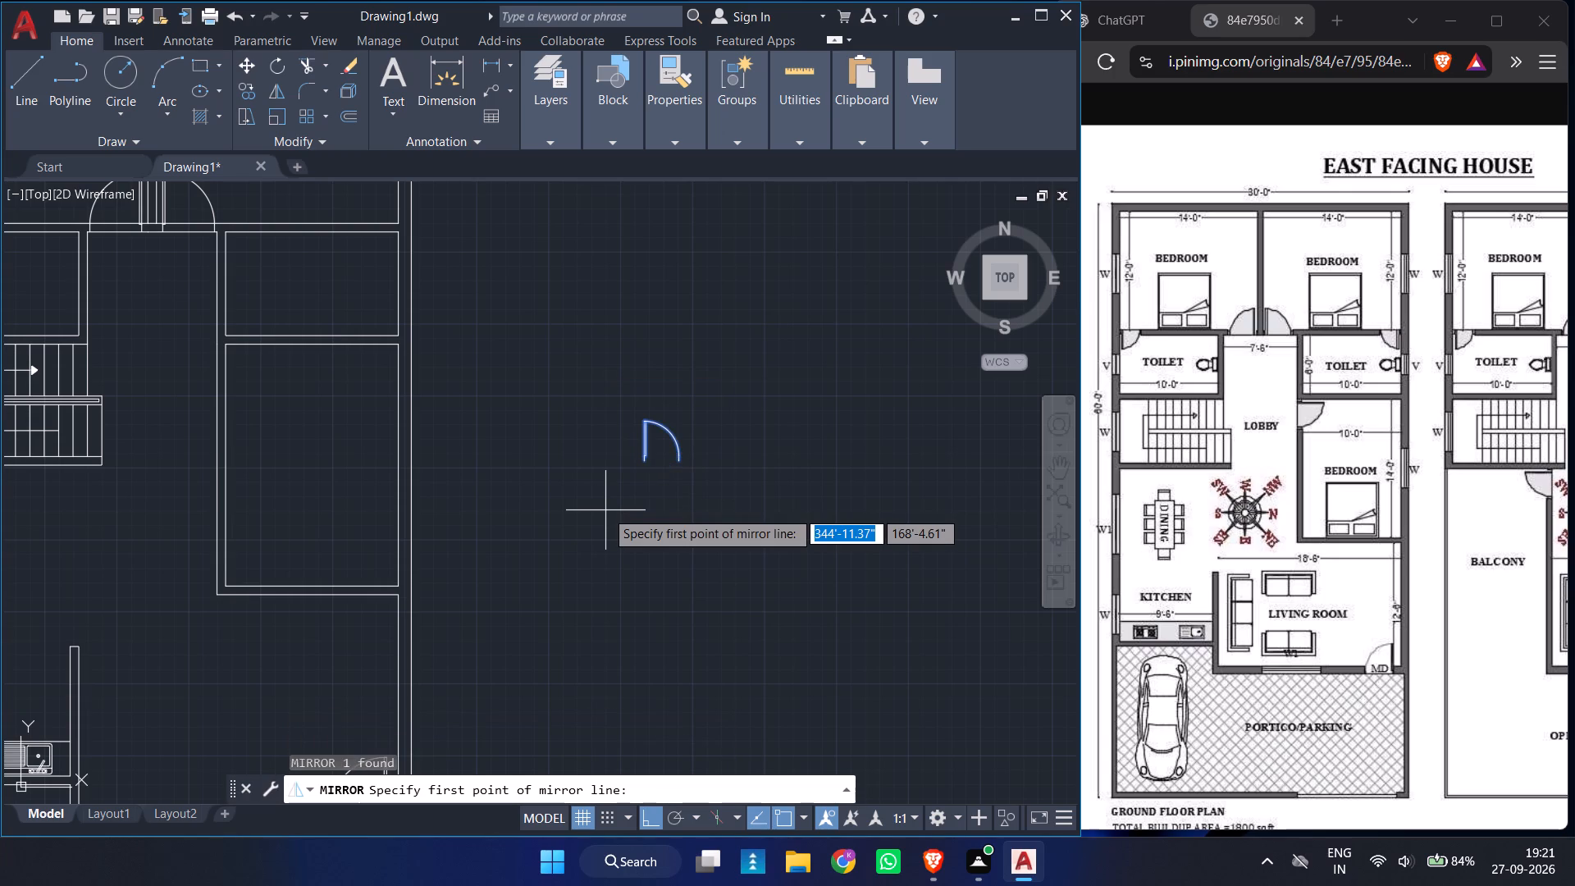
pyautogui.click(605, 510)
pyautogui.click(801, 550)
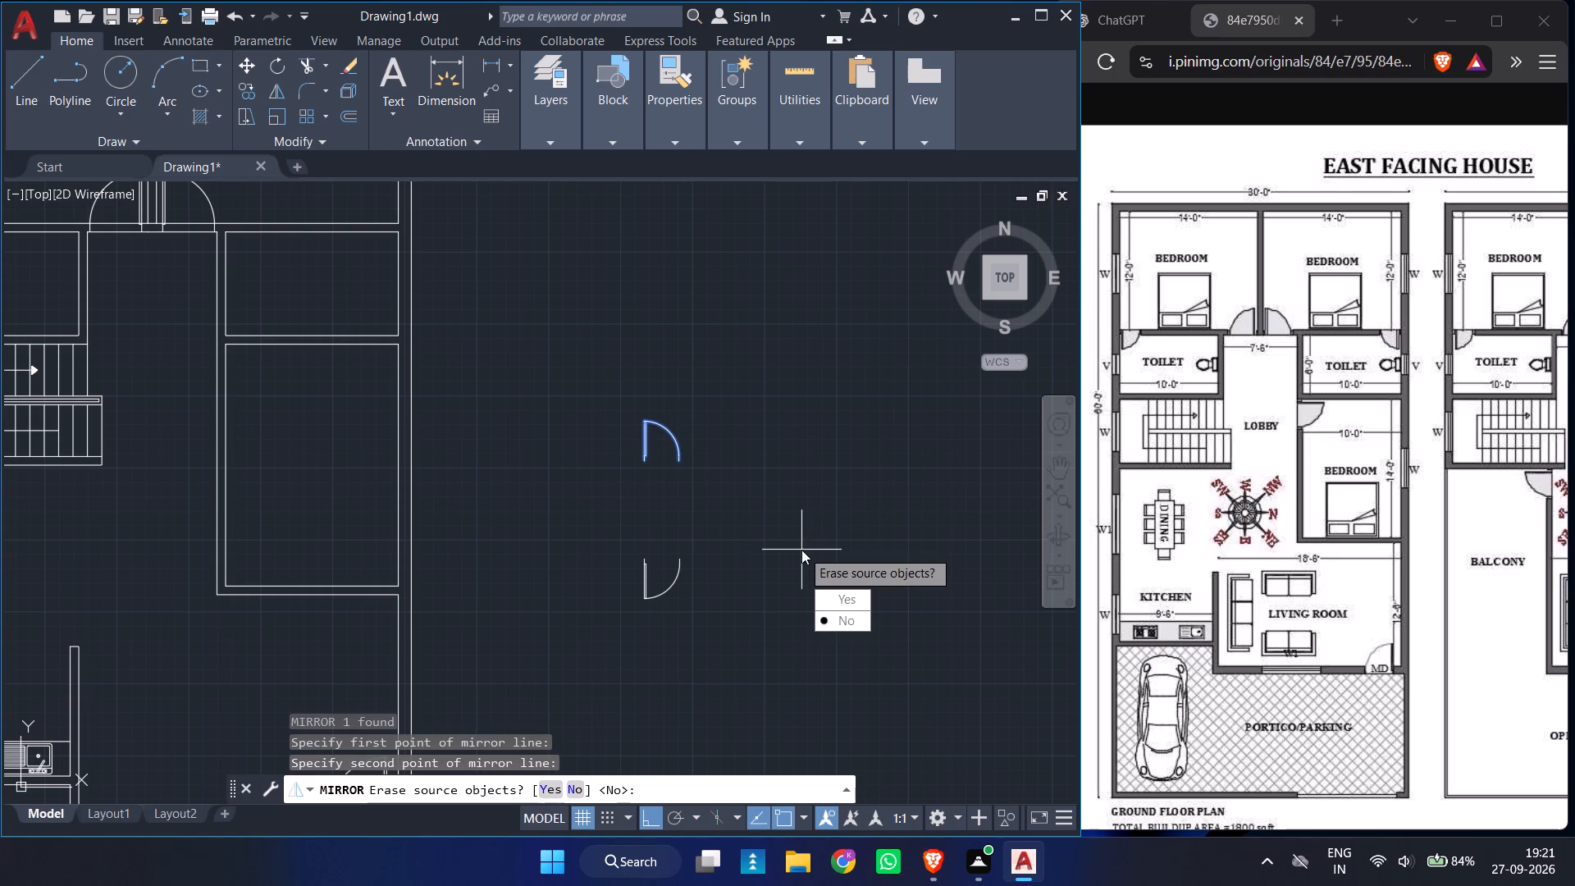
pyautogui.moveTo(840, 607); pyautogui.dragTo(801, 550)
# Mirror the flipped loose door about a vertical line just west of it, keeping the source door.
pyautogui.click(733, 585)
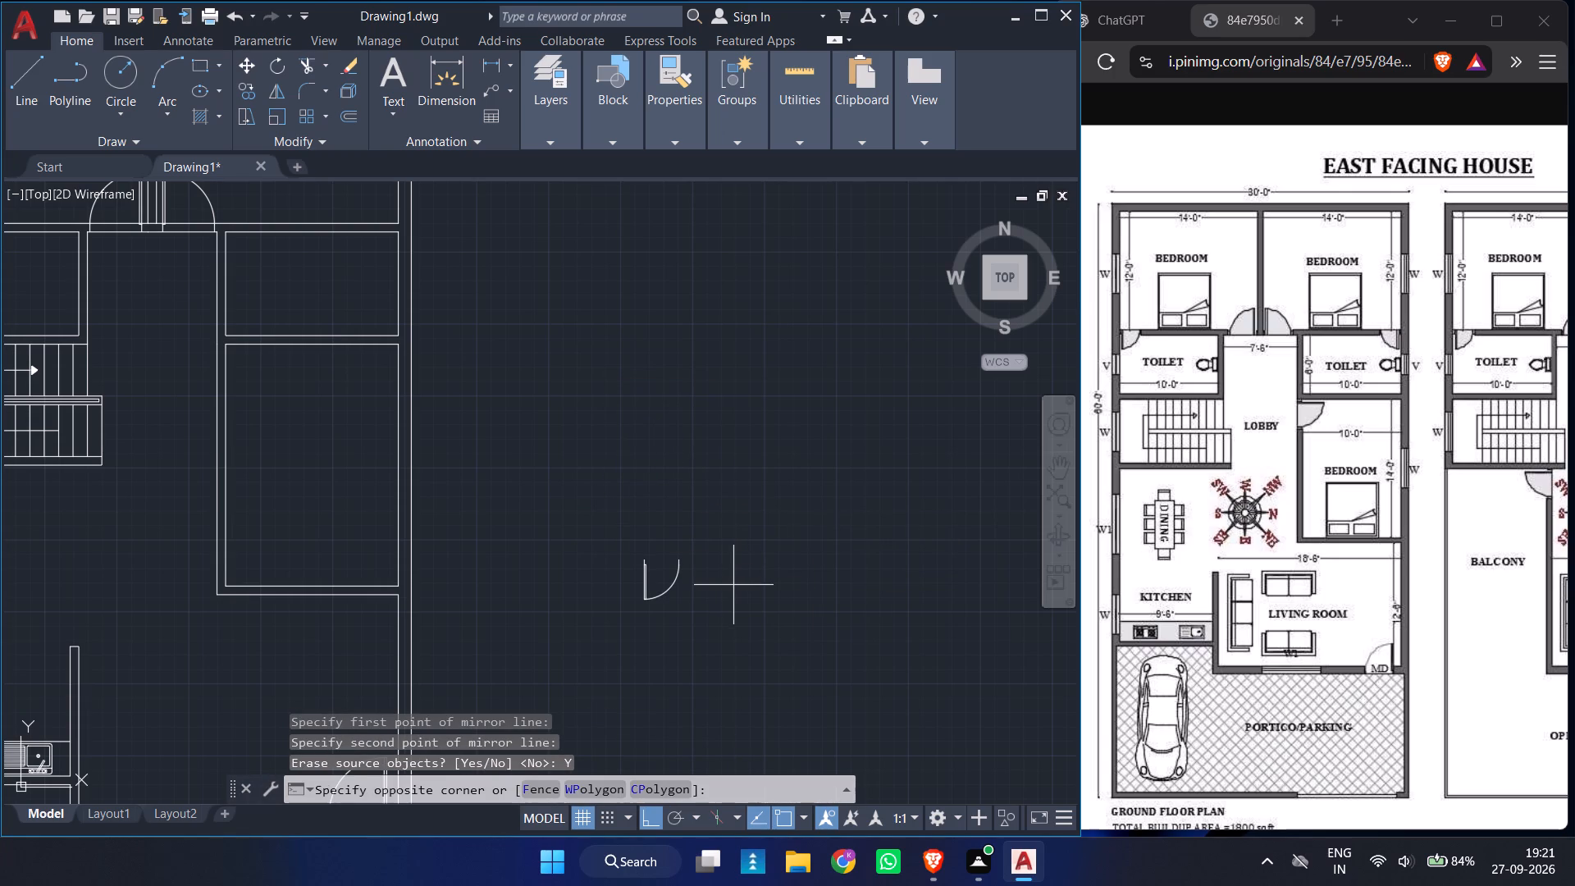
pyautogui.click(579, 543)
pyautogui.write('MI')
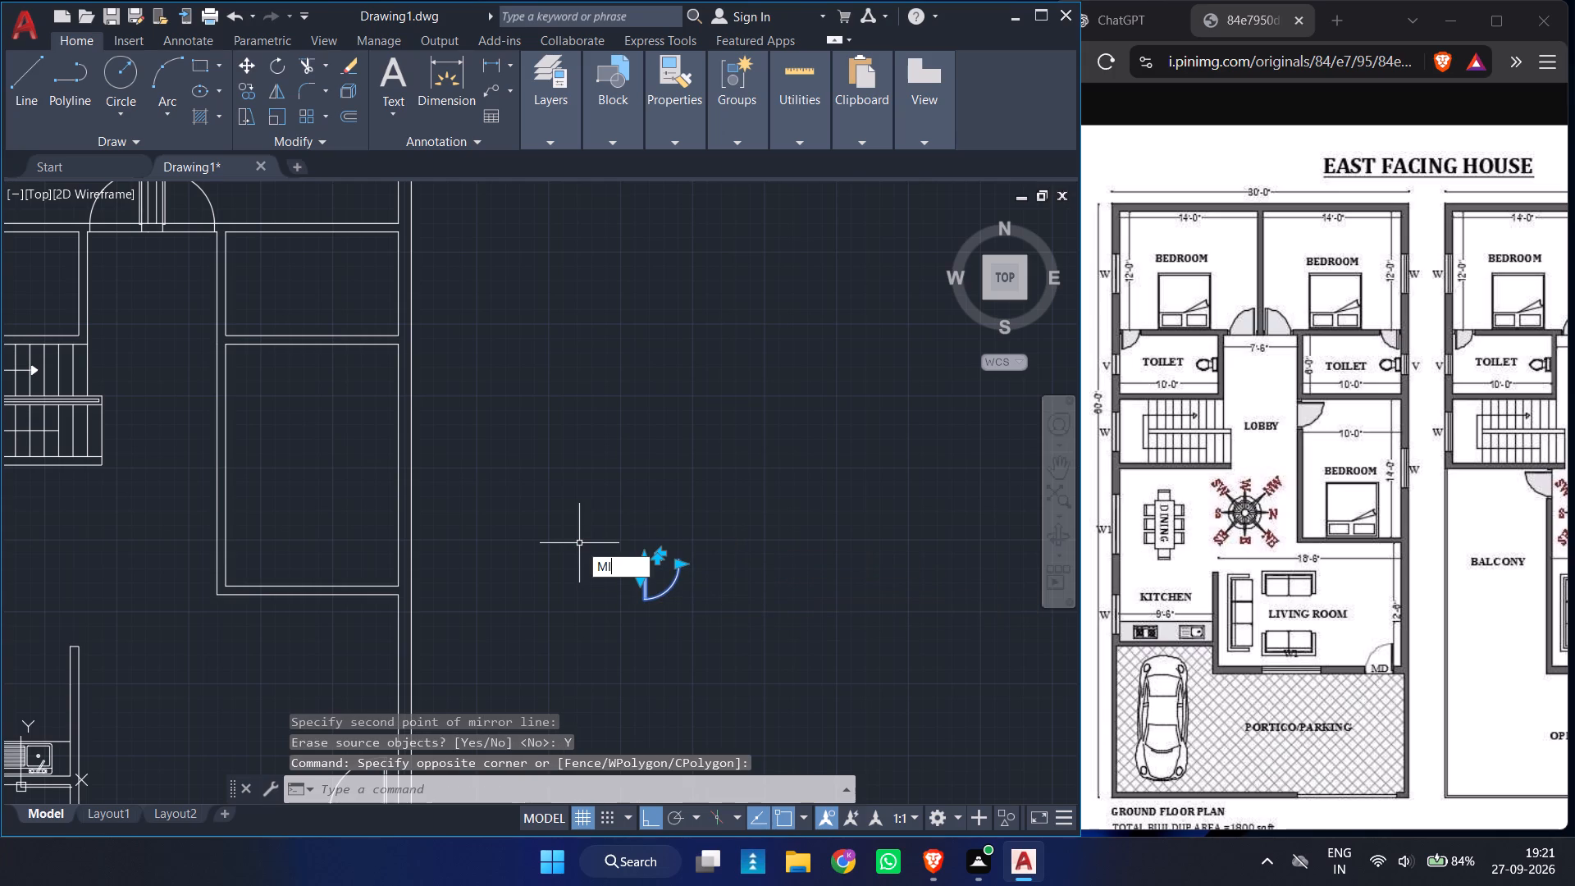
pyautogui.press('Return')
pyautogui.click(615, 518)
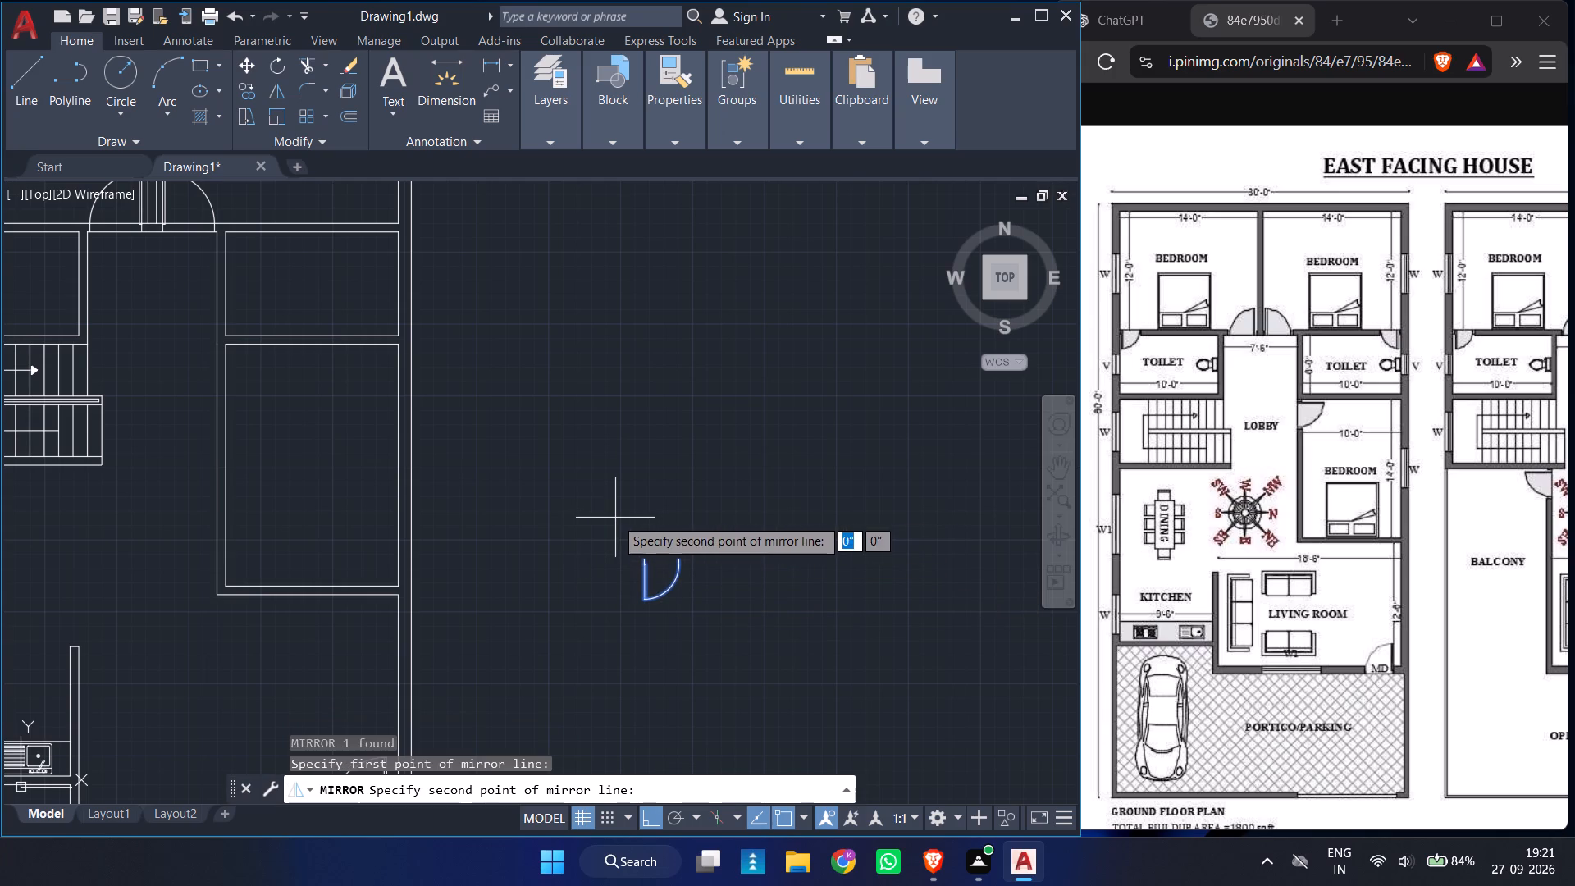
pyautogui.click(618, 642)
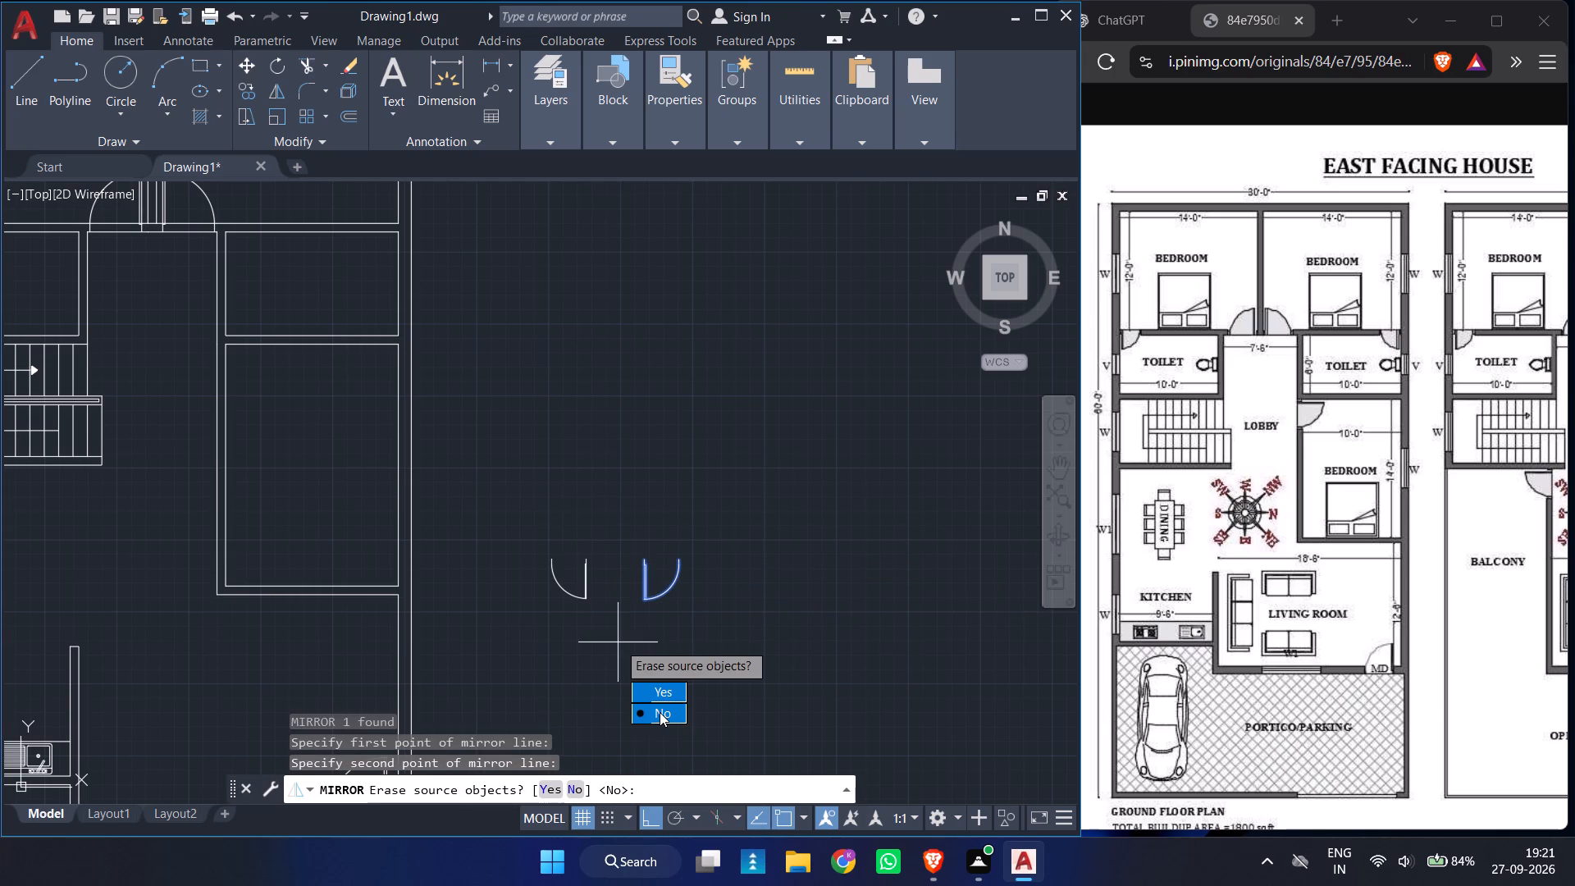
pyautogui.moveTo(660, 712); pyautogui.dragTo(618, 642)
# Move the western loose door by its hinge end onto the east toilet's north wall near the outer wall, with Ortho off.
pyautogui.keyDown('ctrl'); pyautogui.scroll(-2, 665, 520); pyautogui.keyUp('ctrl')
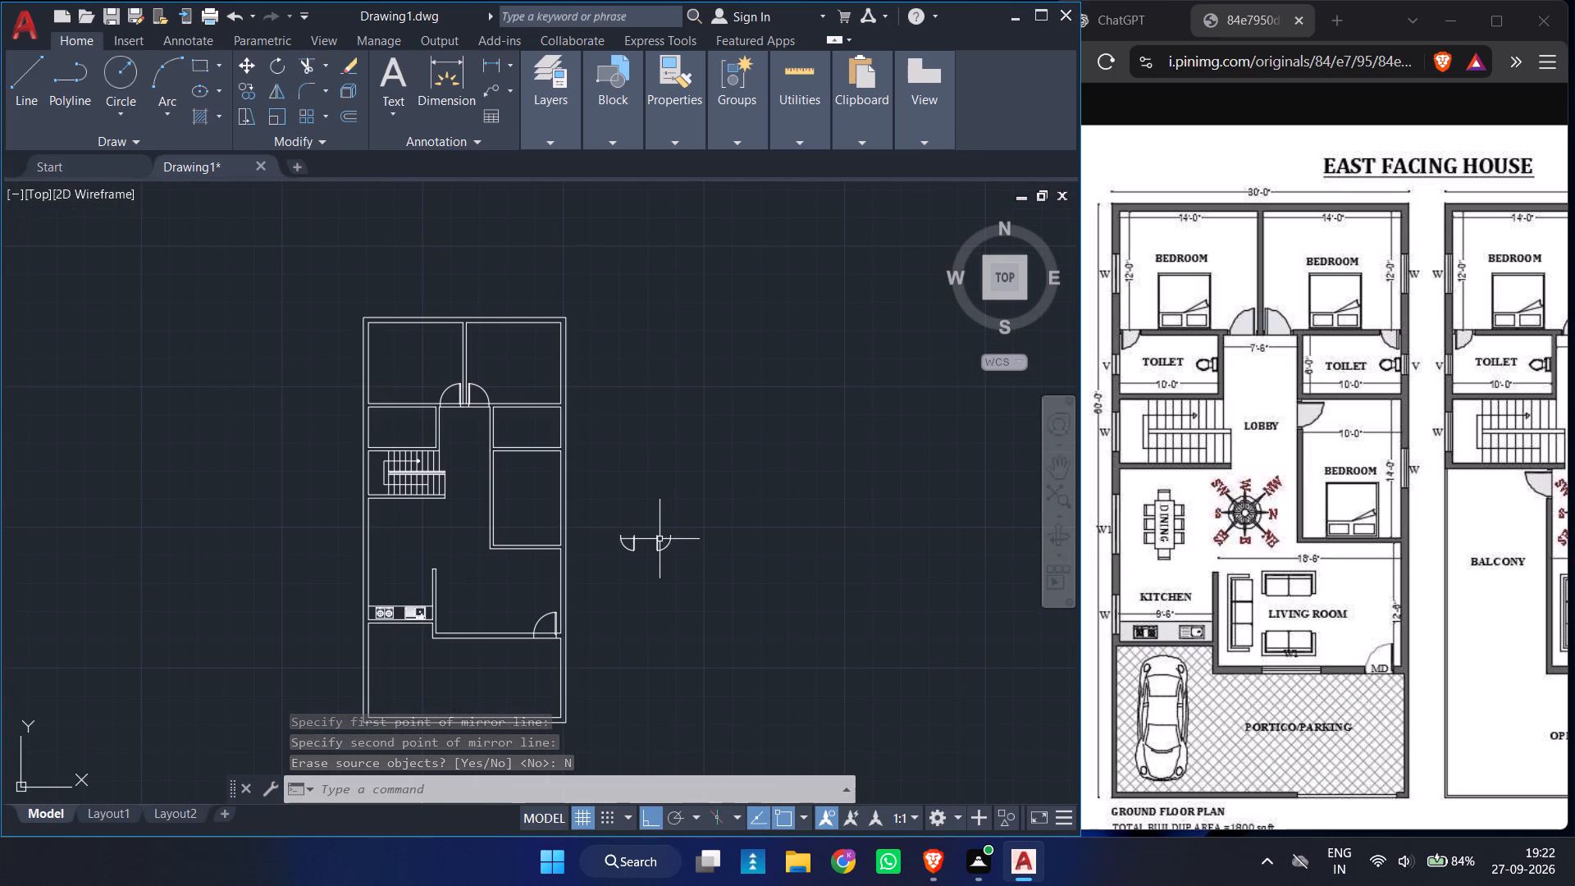
pyautogui.click(632, 546)
pyautogui.press('m')
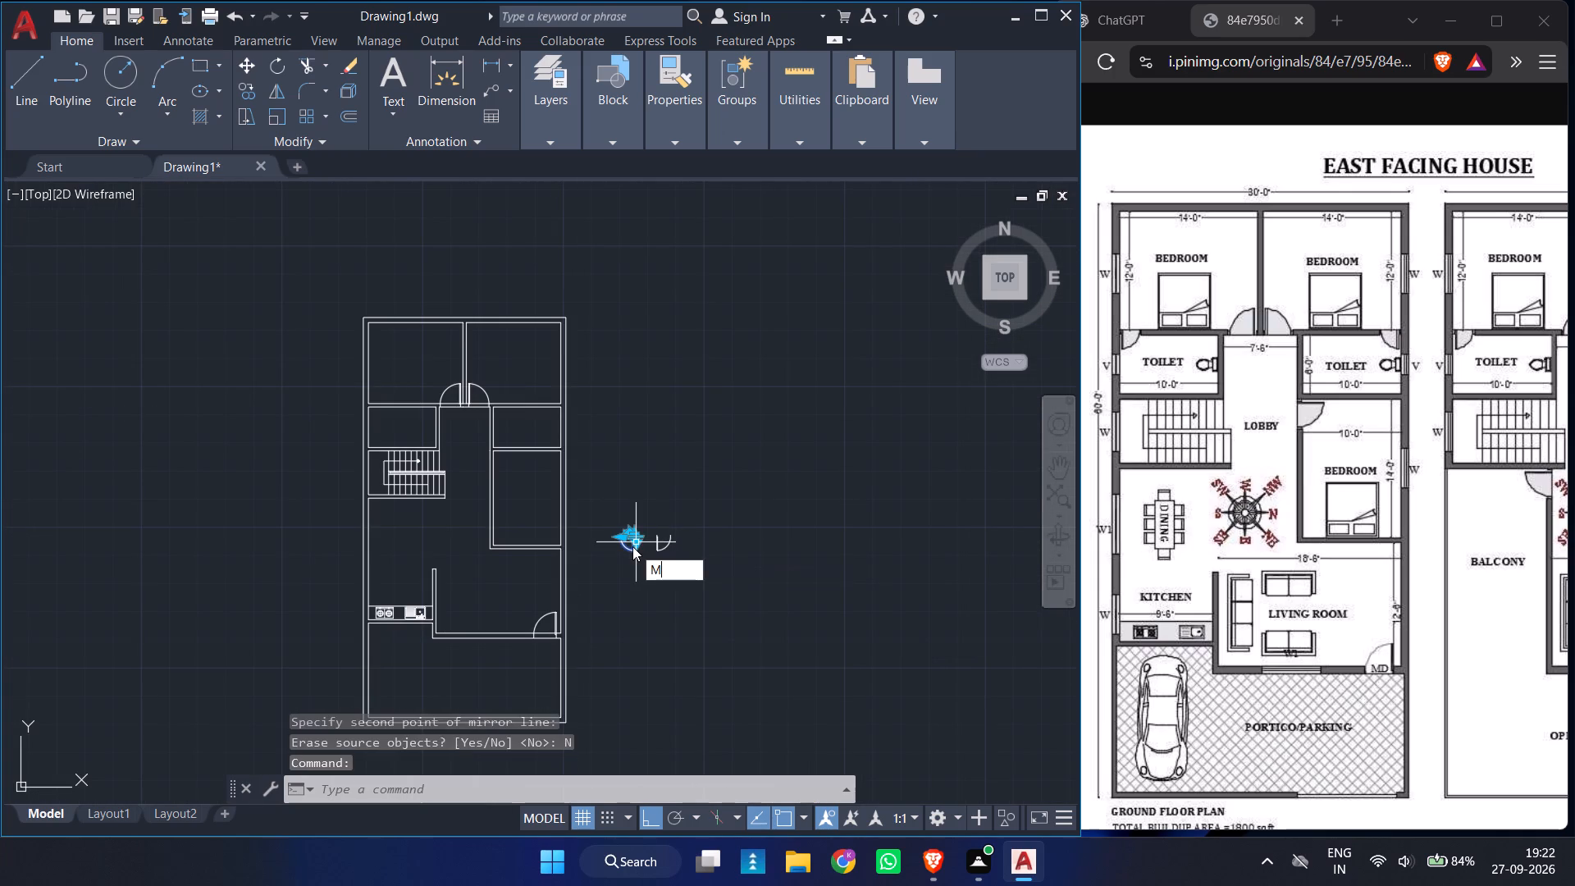
pyautogui.press('Return')
pyautogui.keyDown('ctrl'); pyautogui.scroll(3, 633, 544); pyautogui.keyUp('ctrl')
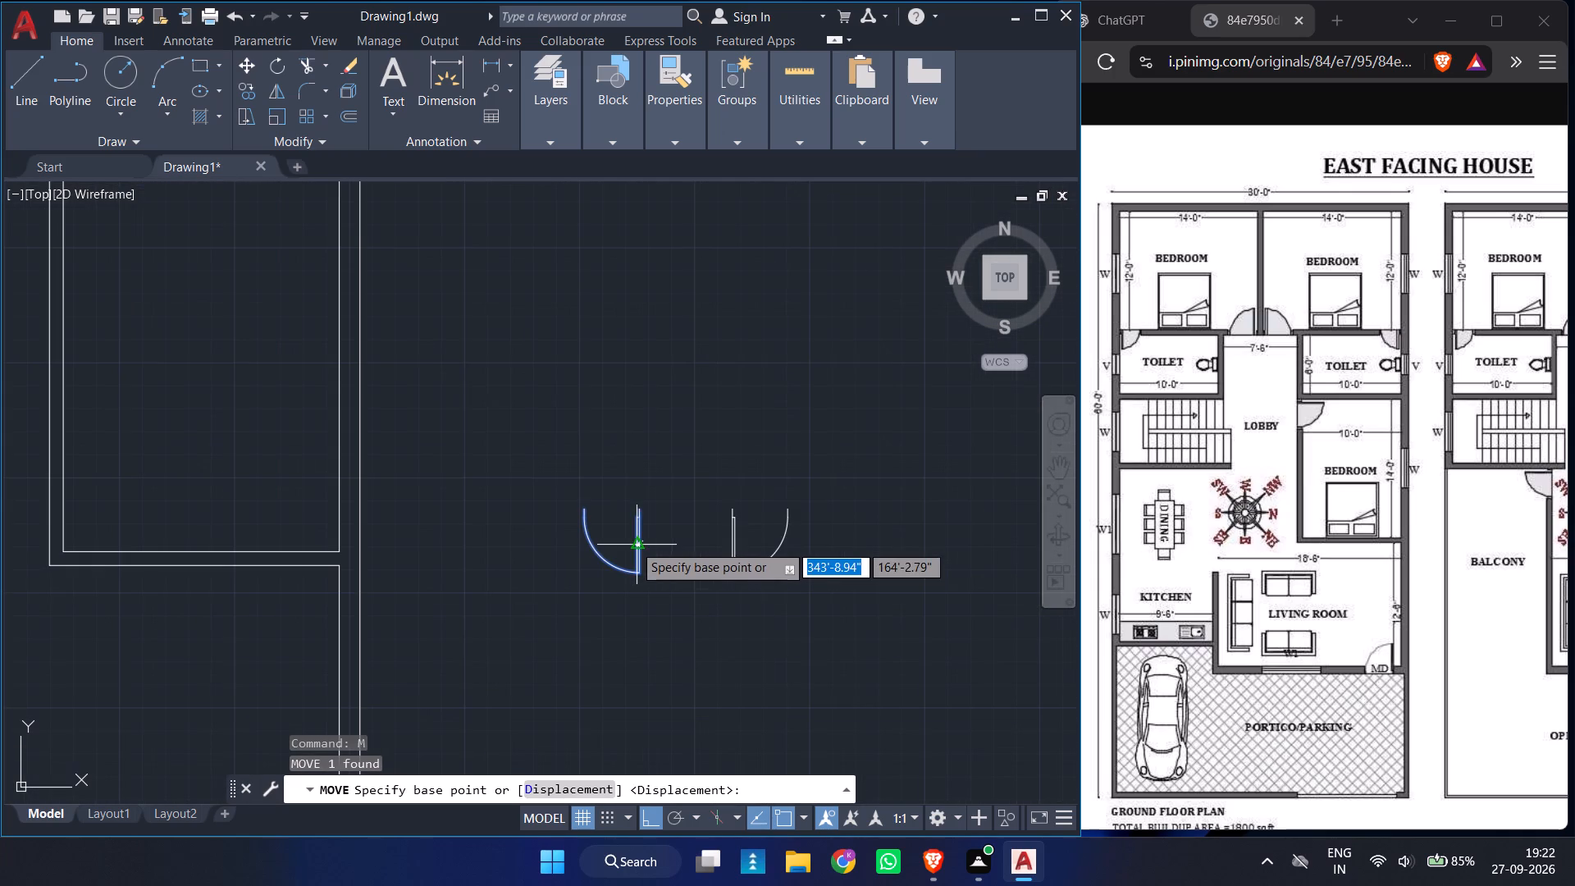
pyautogui.click(644, 509)
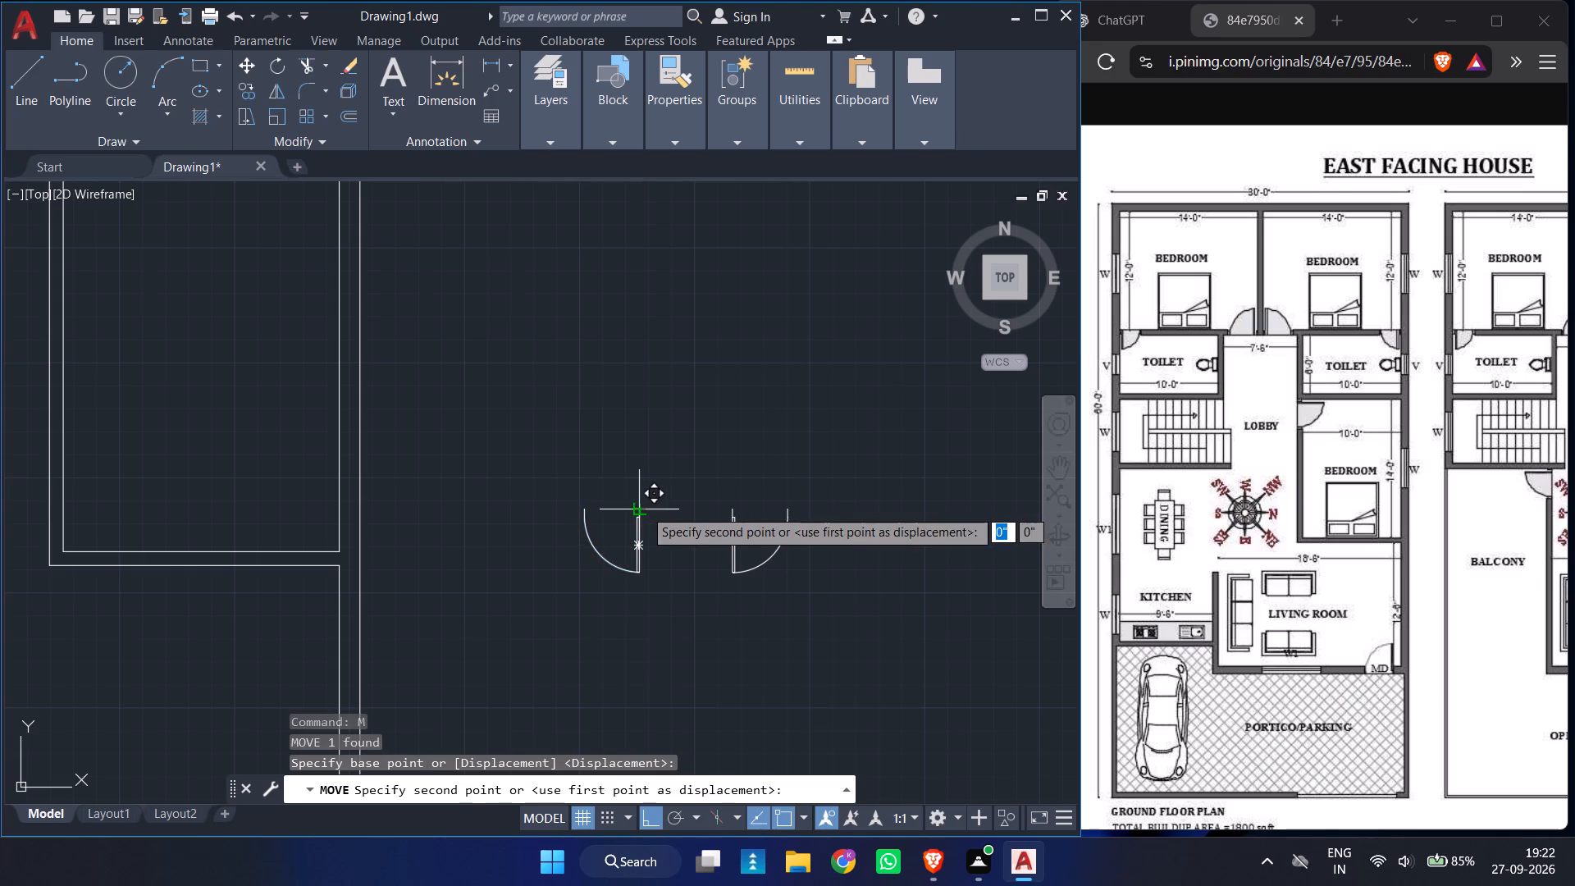
pyautogui.click(648, 821)
pyautogui.keyDown('ctrl'); pyautogui.scroll(-3, 553, 505); pyautogui.keyUp('ctrl')
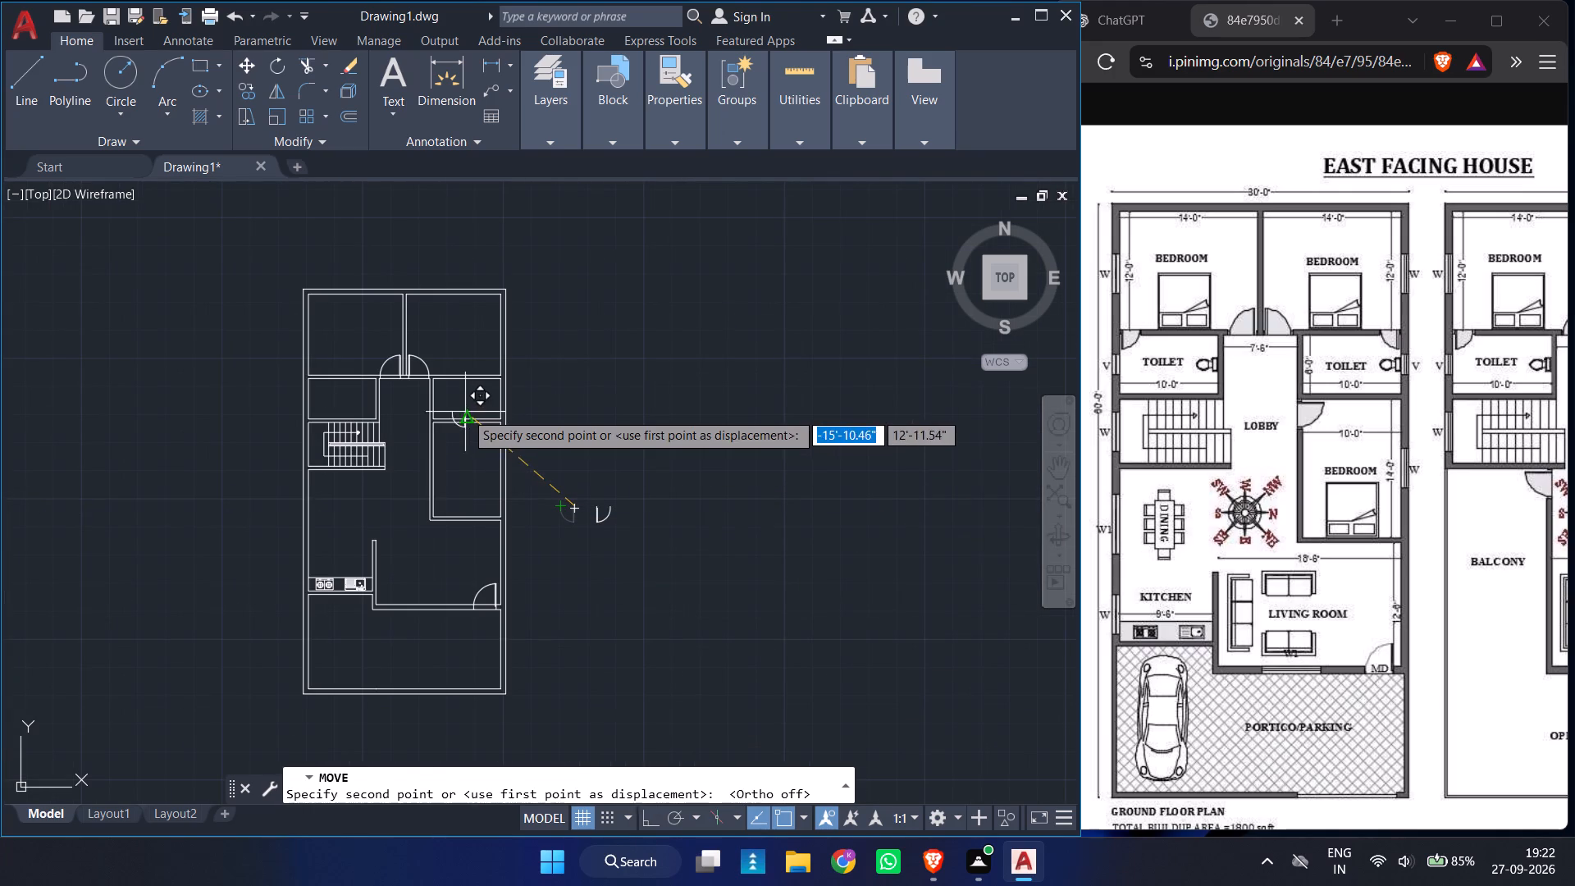
pyautogui.keyDown('ctrl'); pyautogui.scroll(3, 484, 376); pyautogui.keyUp('ctrl')
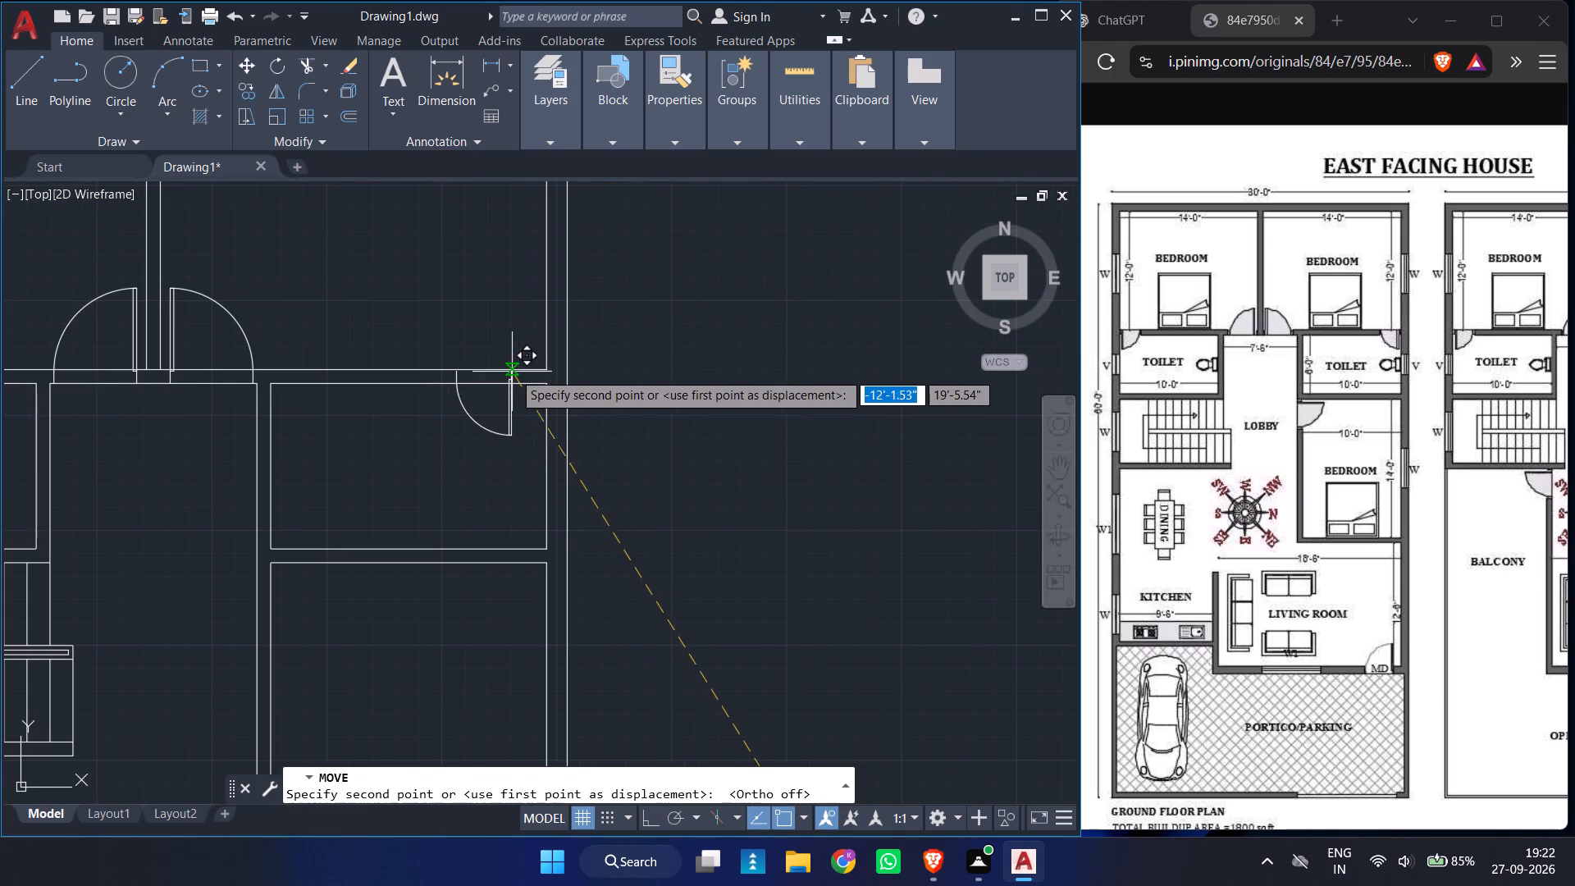
pyautogui.keyDown('ctrl'); pyautogui.scroll(3, 527, 369); pyautogui.keyUp('ctrl')
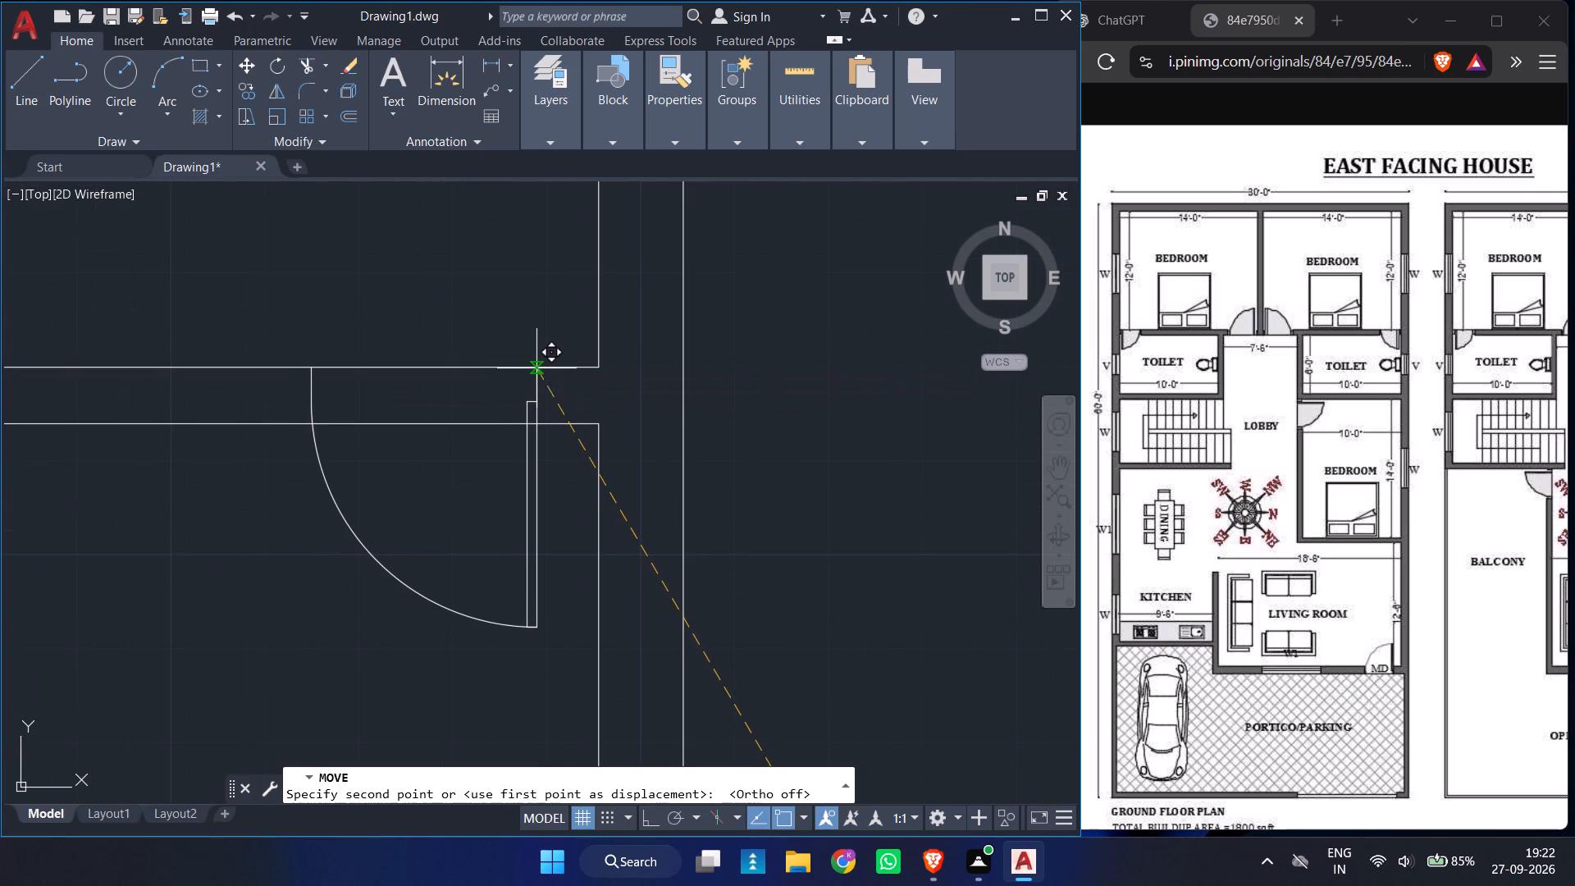
pyautogui.click(536, 368)
# Mirror the east toilet door to the west toilet about a vertical line through the bedroom partition's south-end midpoint, keeping the original.
pyautogui.keyDown('ctrl'); pyautogui.scroll(-5, 671, 386); pyautogui.keyUp('ctrl')
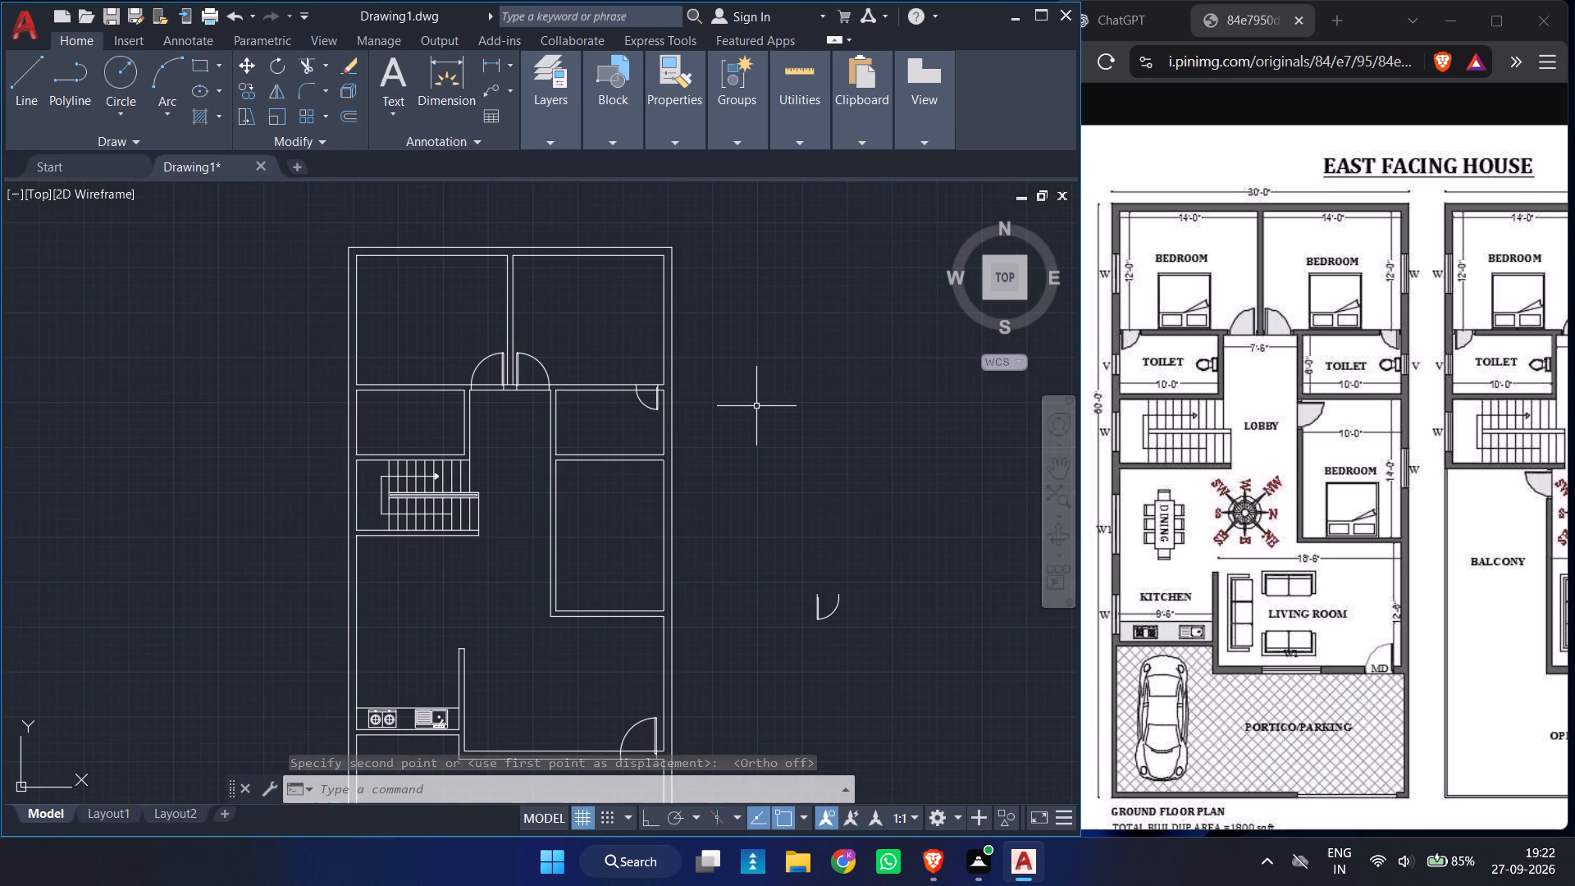
pyautogui.click(643, 405)
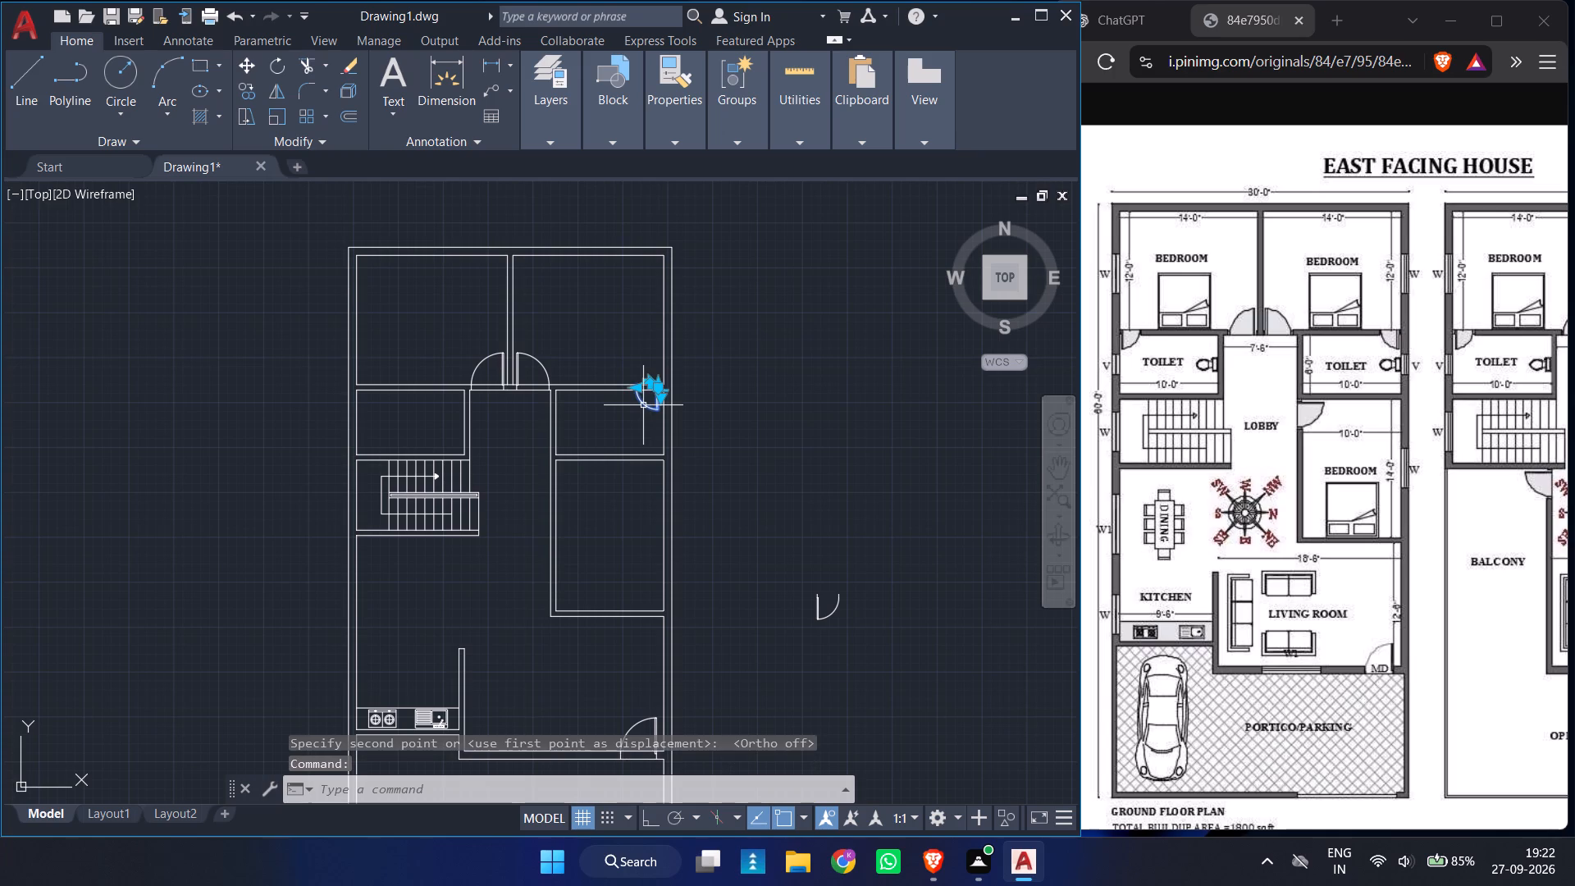
pyautogui.write('MI')
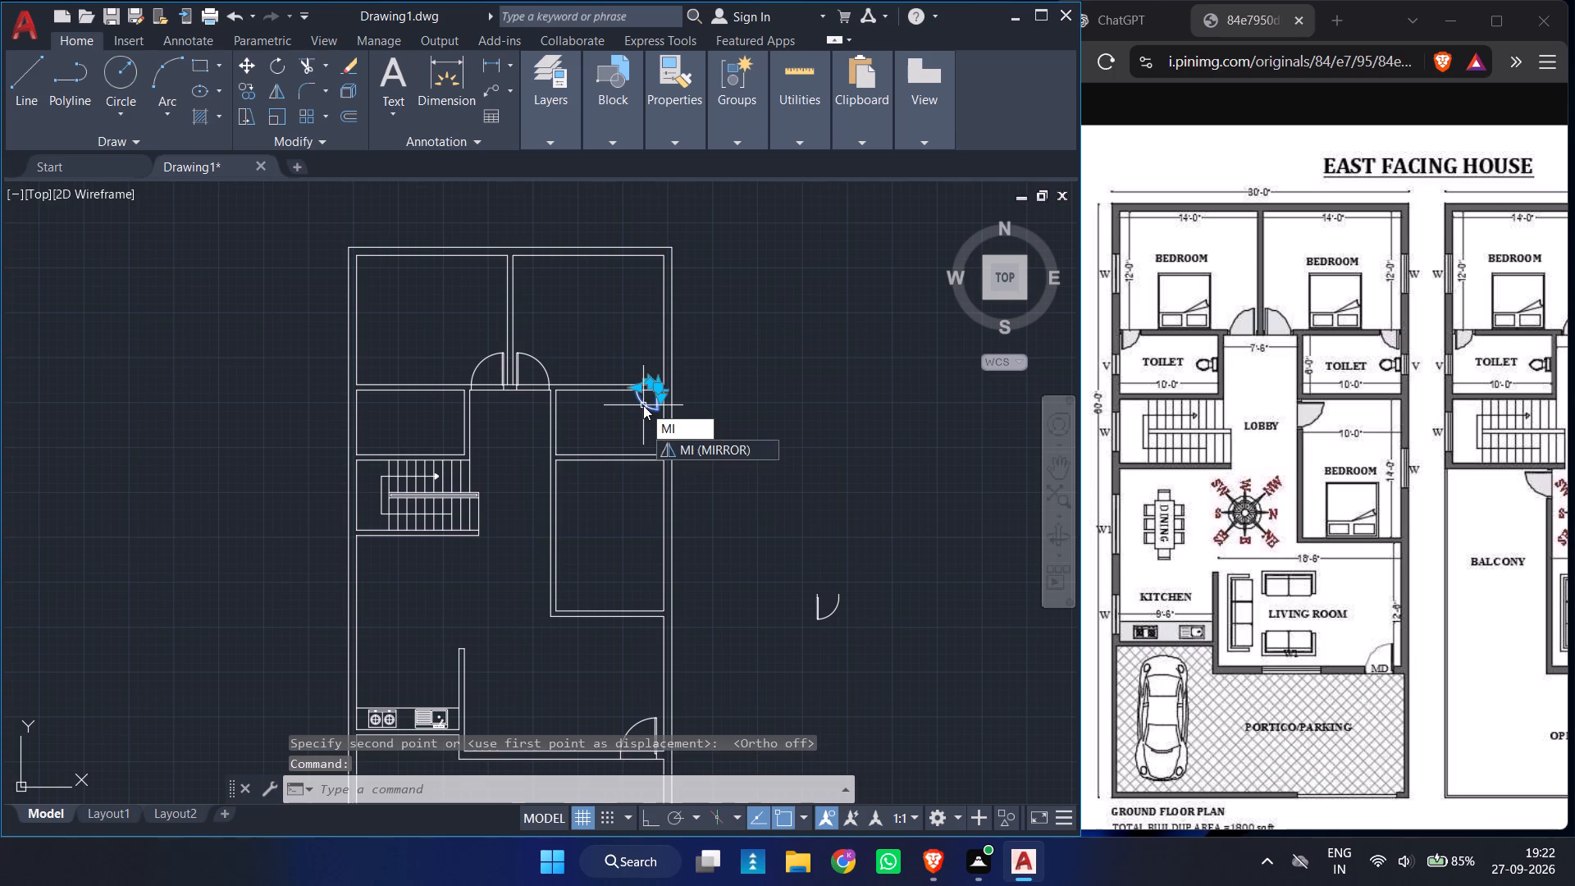
pyautogui.press('Return')
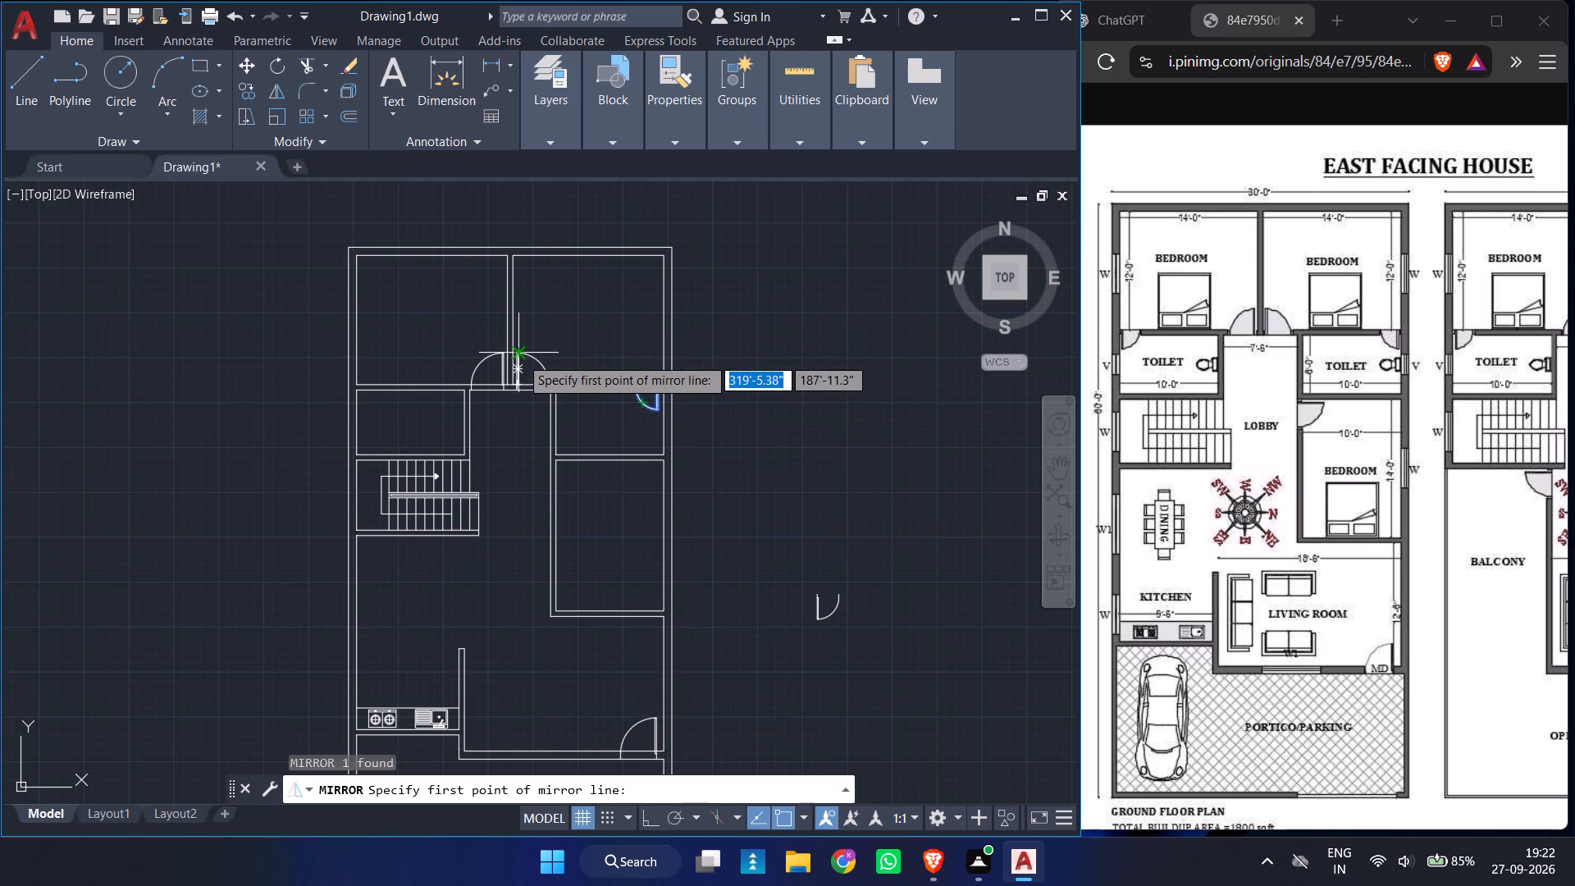
pyautogui.keyDown('ctrl'); pyautogui.scroll(3, 520, 357); pyautogui.keyUp('ctrl')
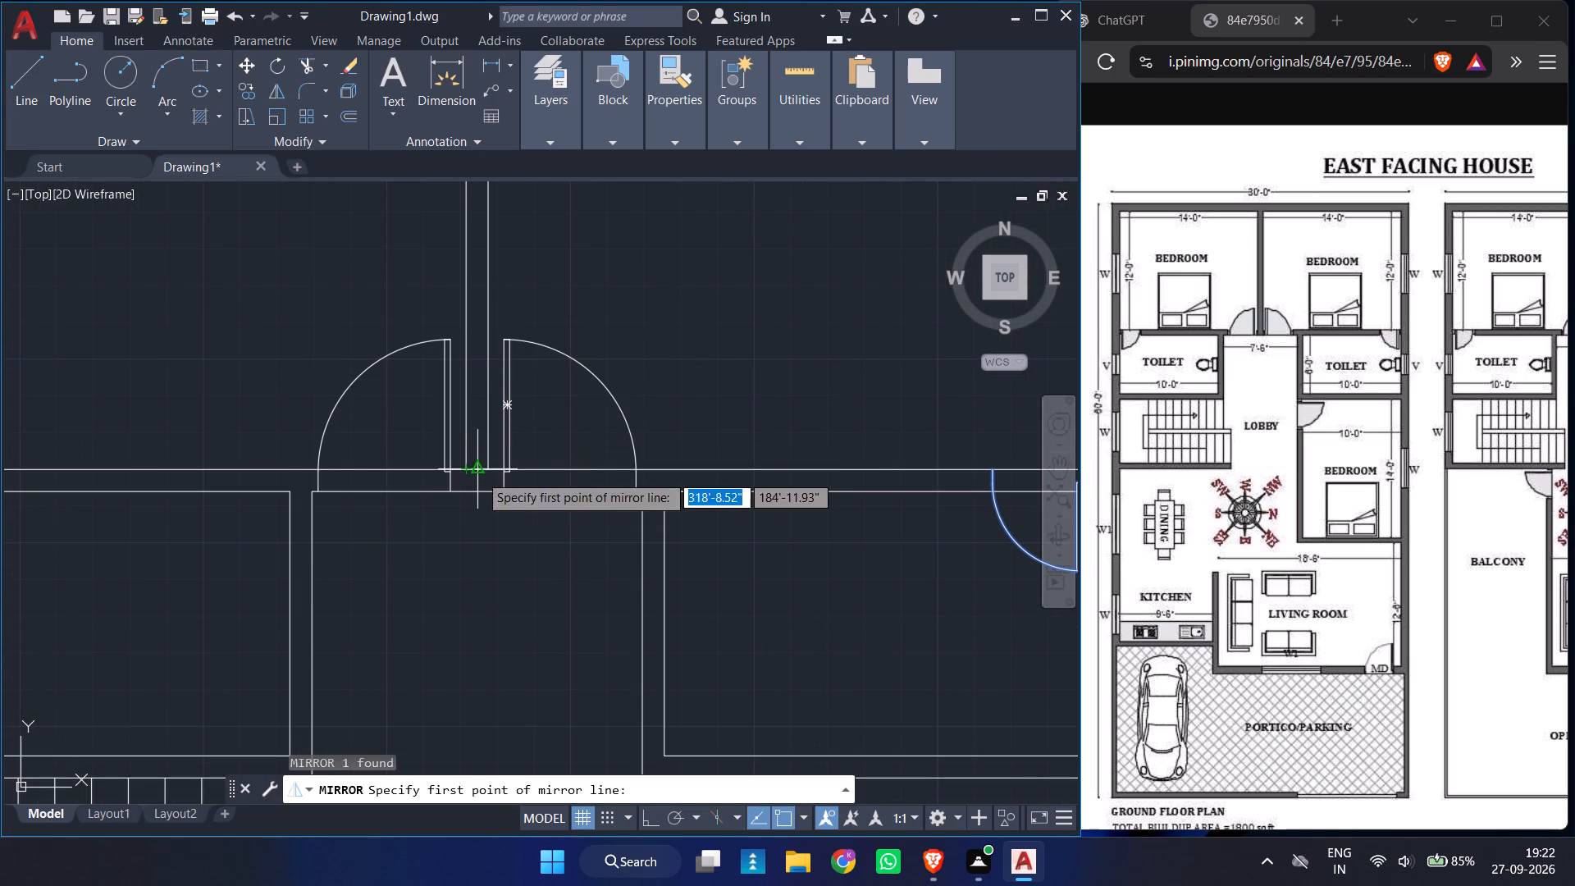
pyautogui.click(479, 473)
pyautogui.click(479, 620)
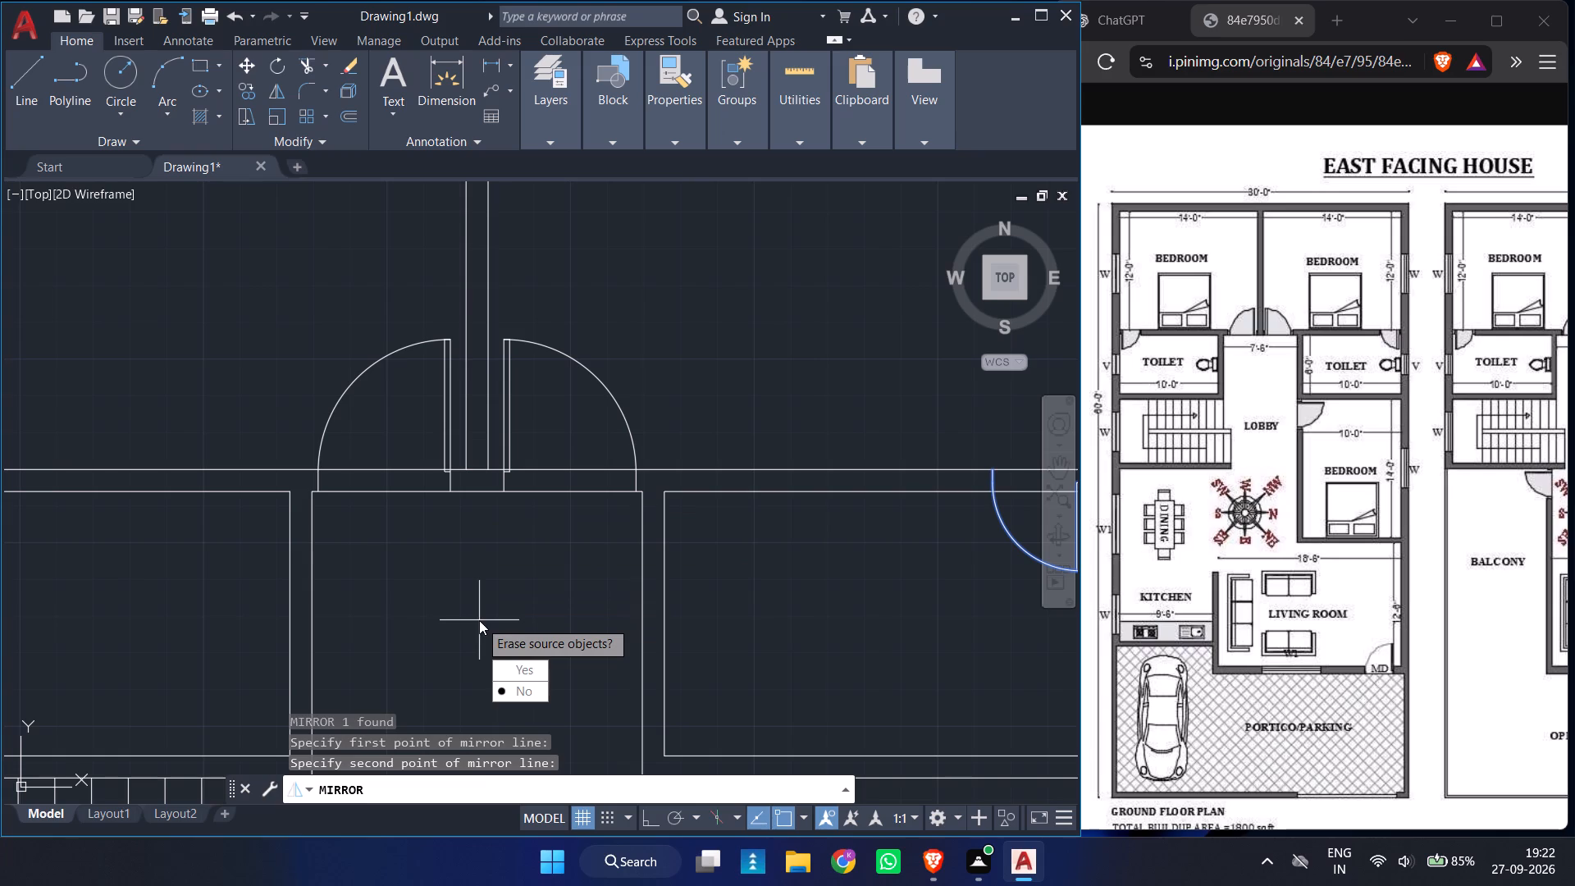
pyautogui.moveTo(525, 687); pyautogui.dragTo(665, 214)
# Delete the leftover loose door east of the plan.
pyautogui.keyDown('ctrl'); pyautogui.scroll(-2, 665, 214); pyautogui.keyUp('ctrl')
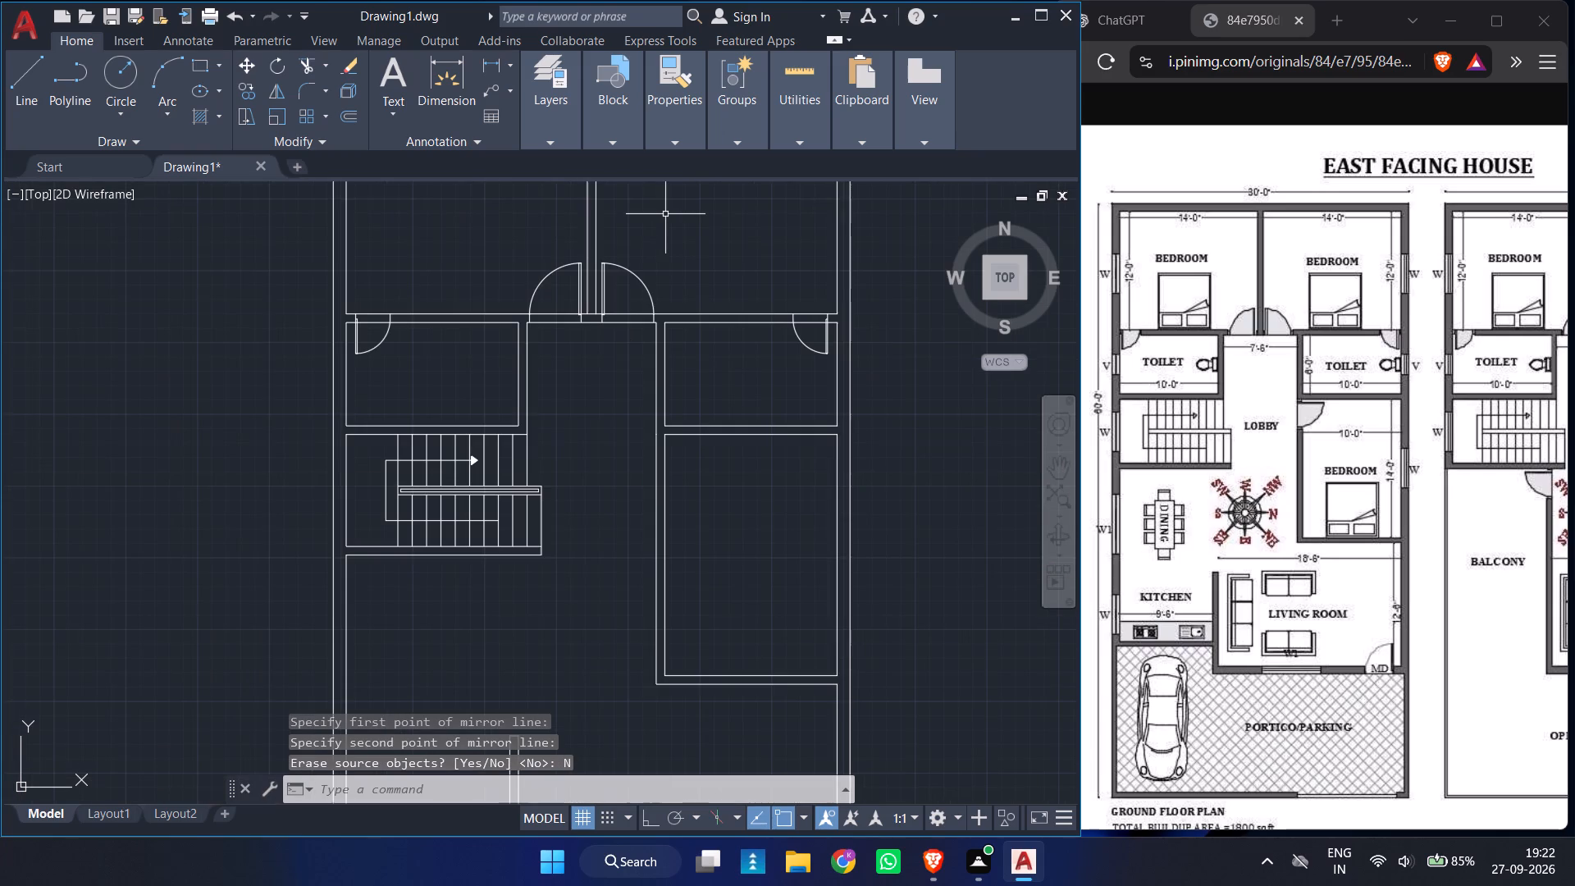
pyautogui.keyDown('ctrl'); pyautogui.scroll(-2, 765, 369); pyautogui.keyUp('ctrl')
pyautogui.click(883, 427)
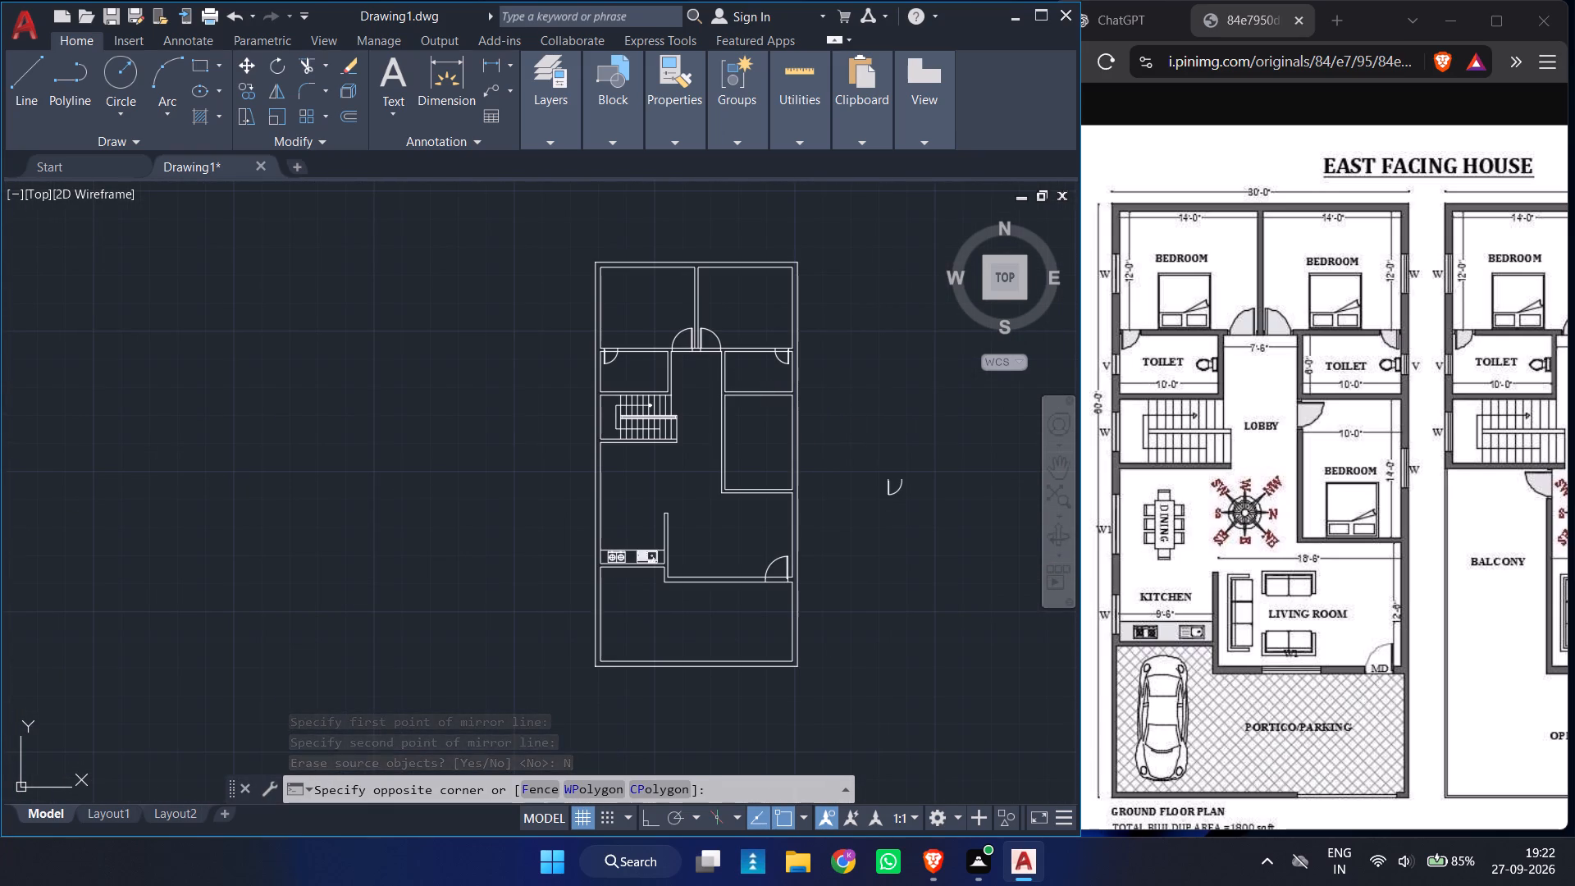
pyautogui.click(929, 576)
pyautogui.press('Delete')
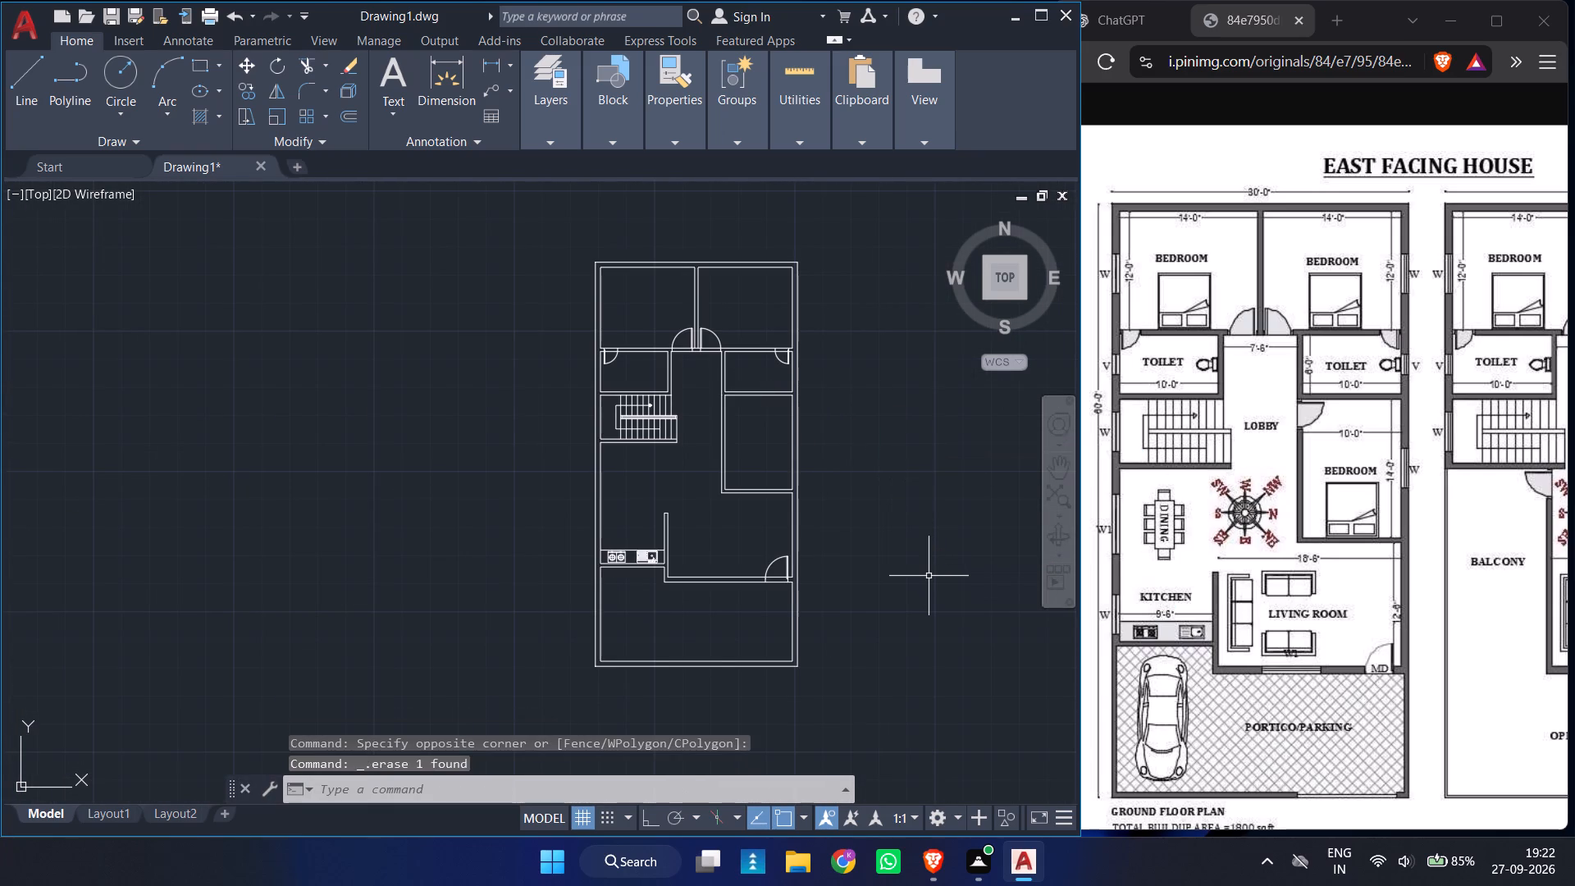
# Insert a Door - Imperial block from the architectural tool palette into the empty space east of the plan.
pyautogui.write('TP')
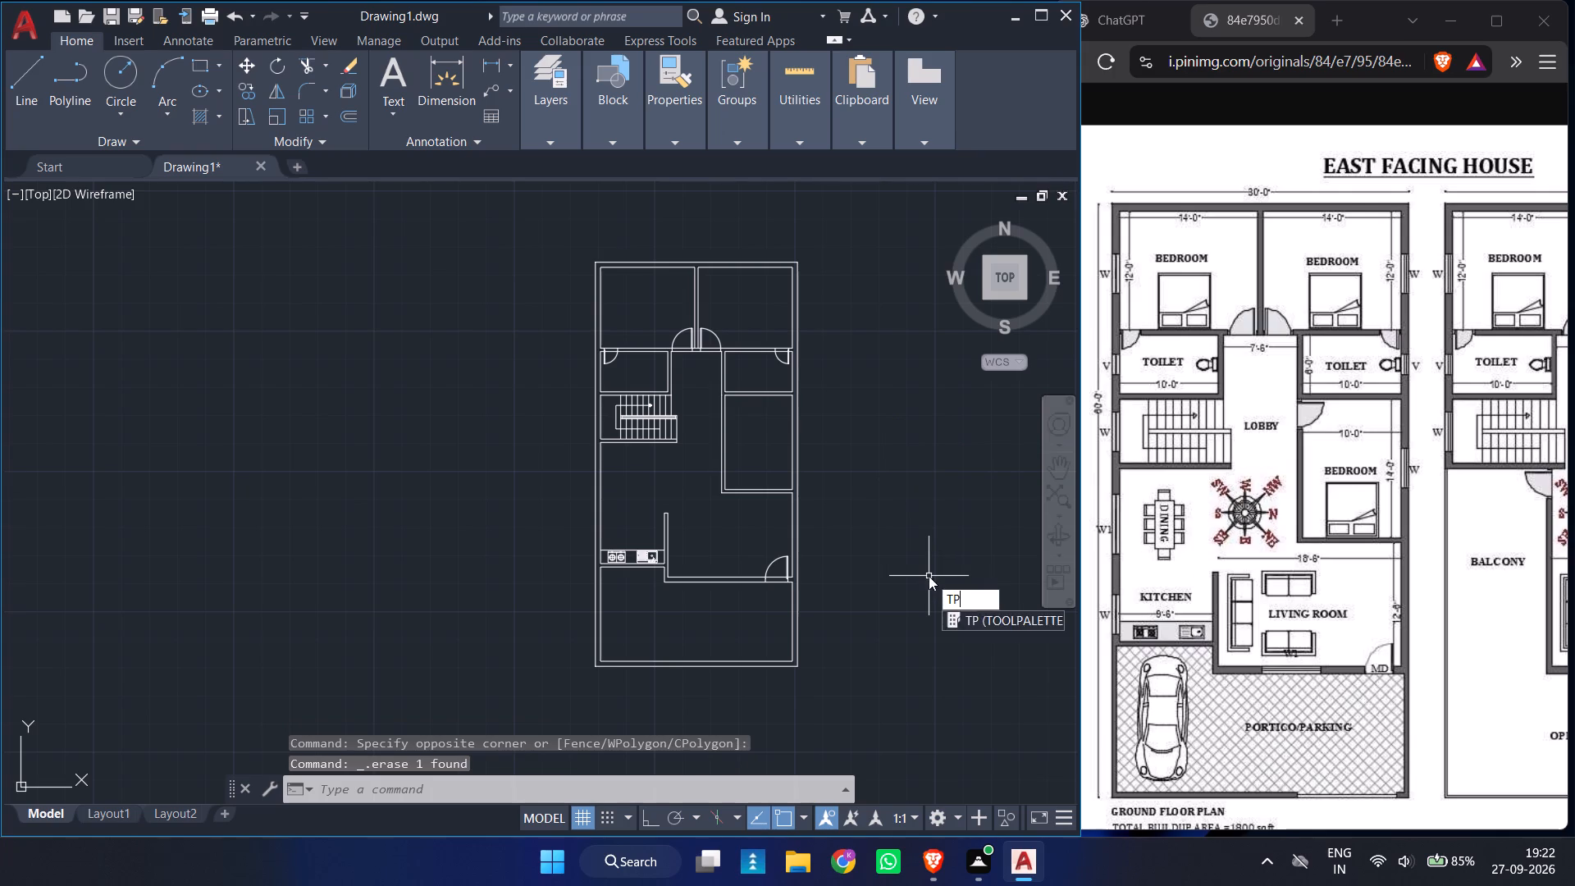
pyautogui.press('Return')
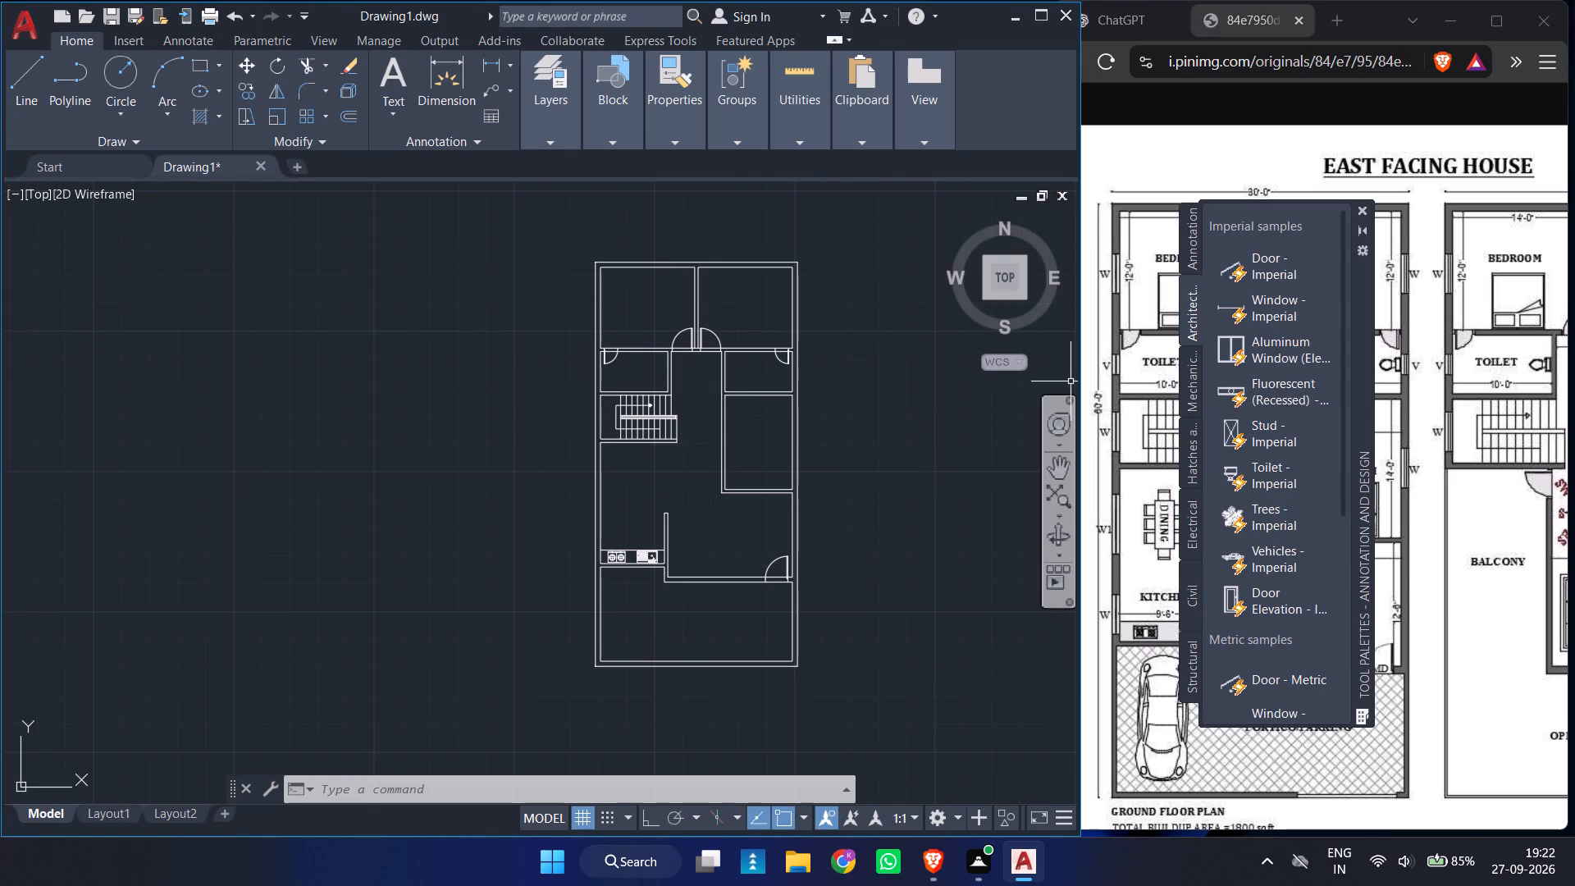
pyautogui.click(1267, 269)
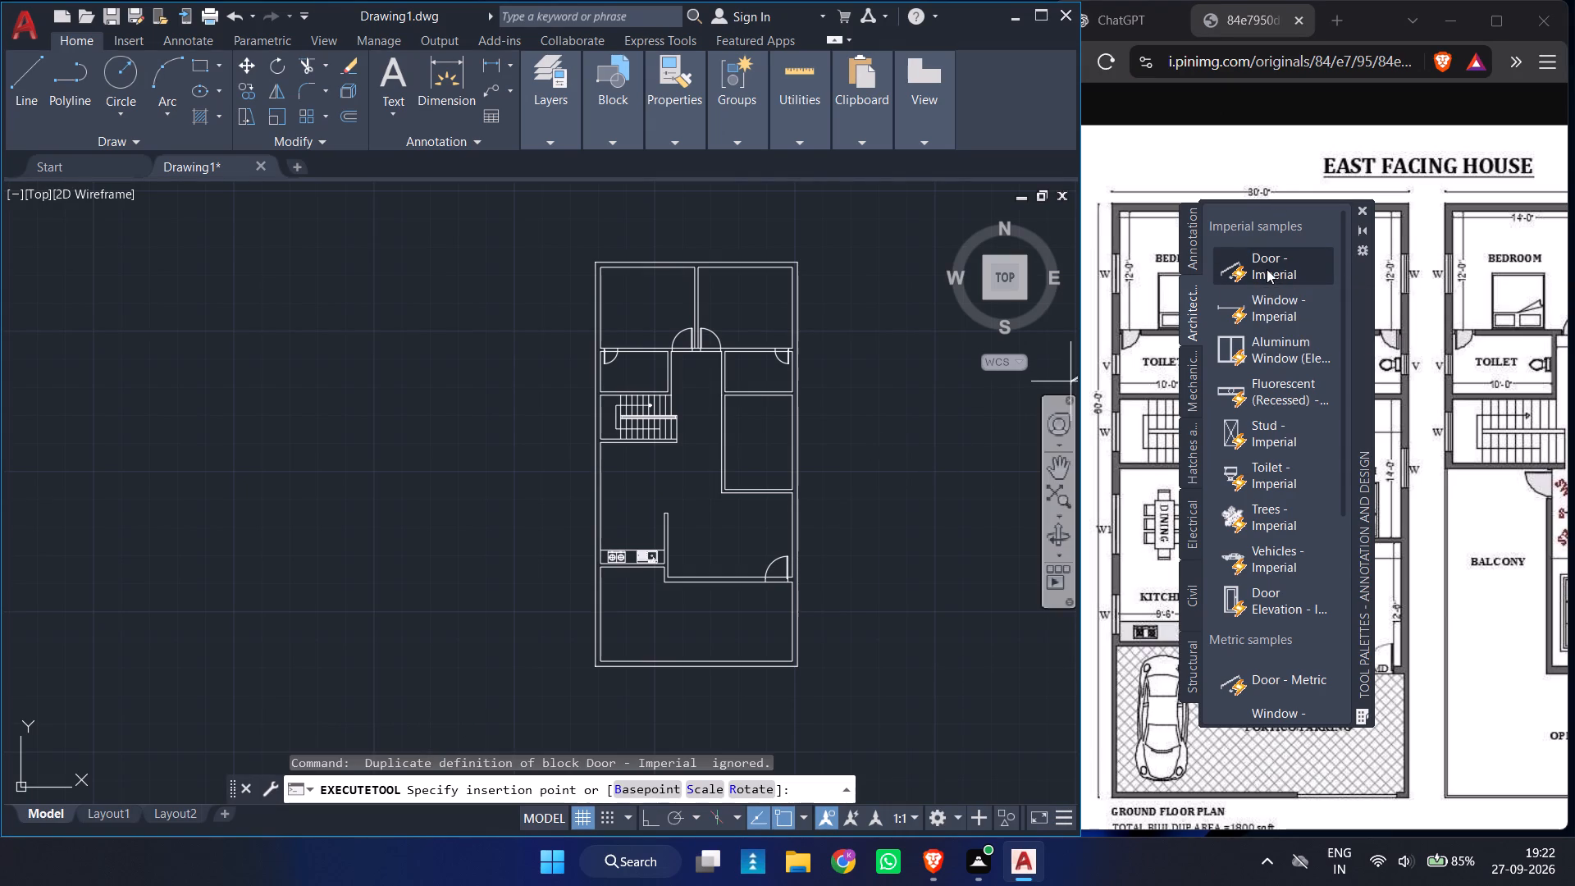
pyautogui.click(953, 551)
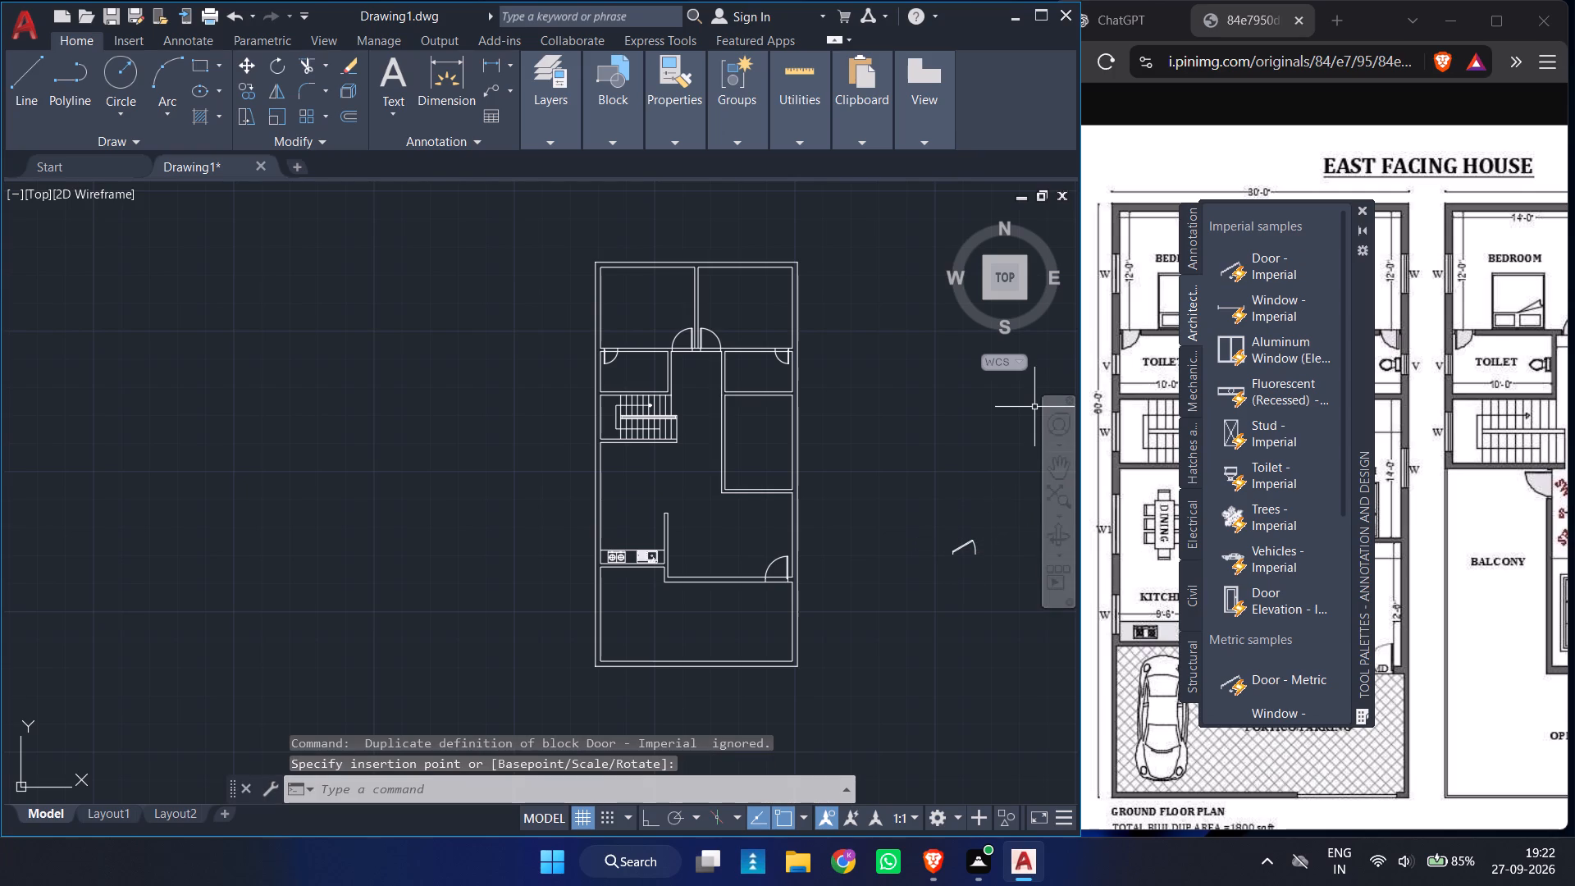
pyautogui.click(1359, 207)
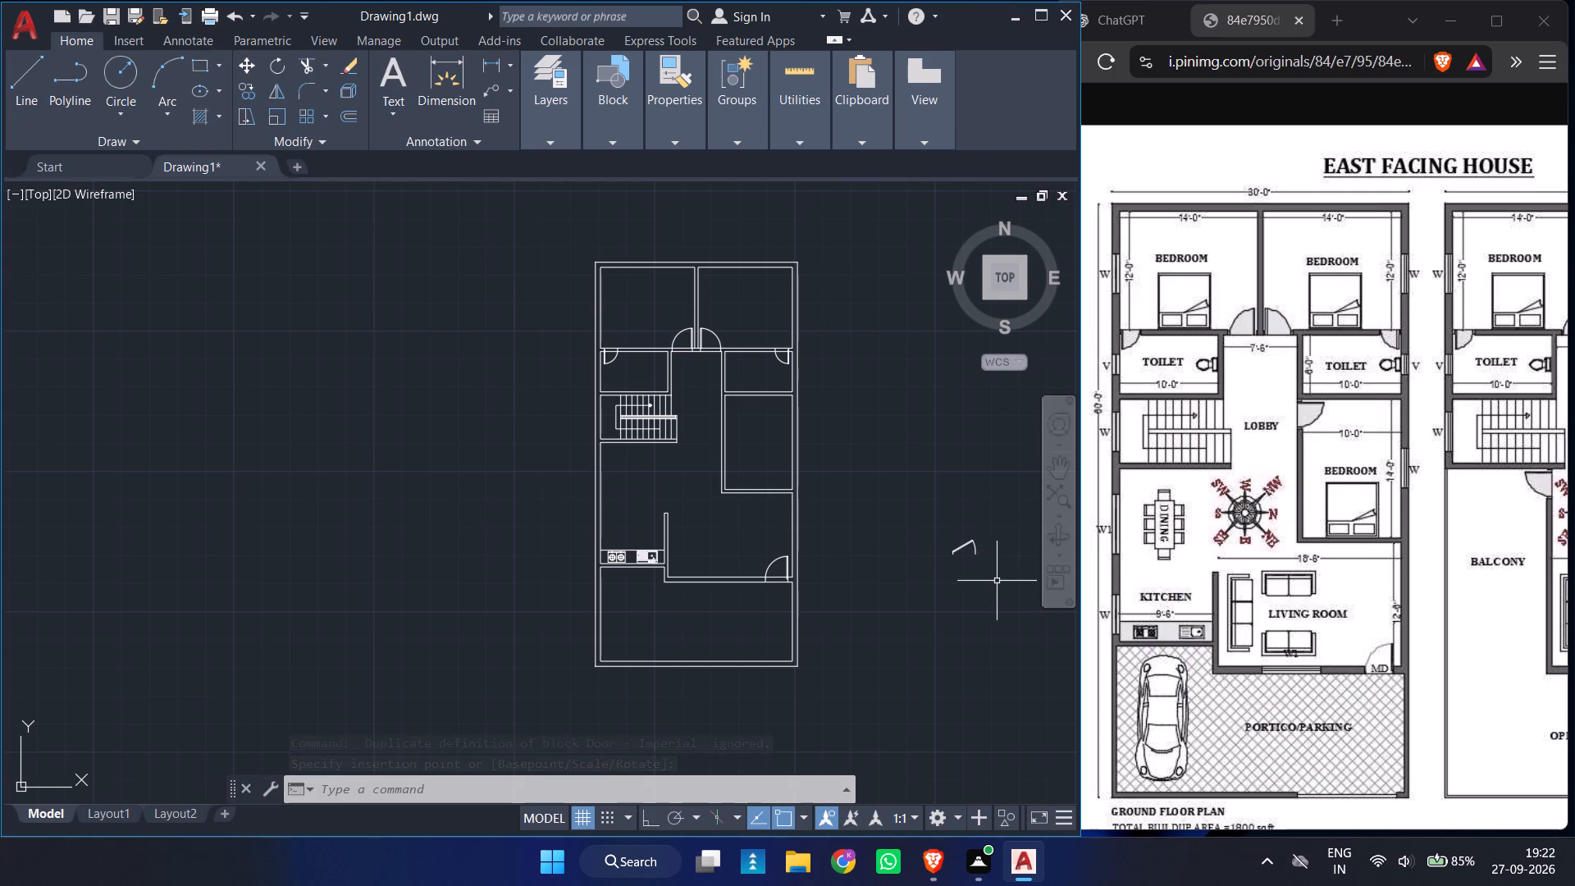
# Set the new loose door's opening angle to Open 90º.
pyautogui.click(961, 550)
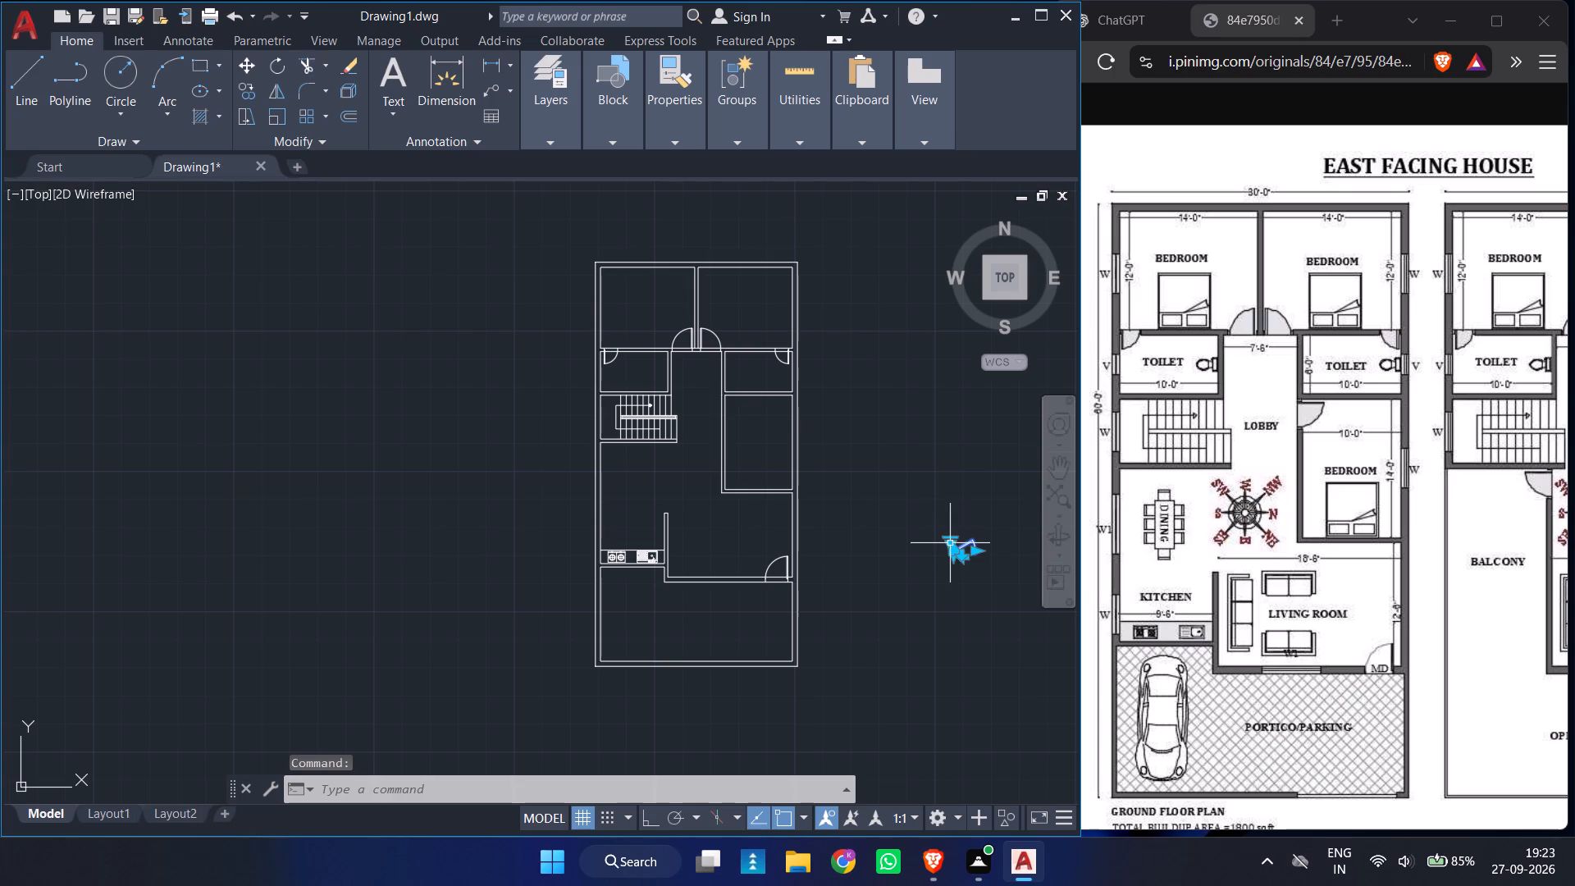
pyautogui.click(949, 540)
pyautogui.click(966, 609)
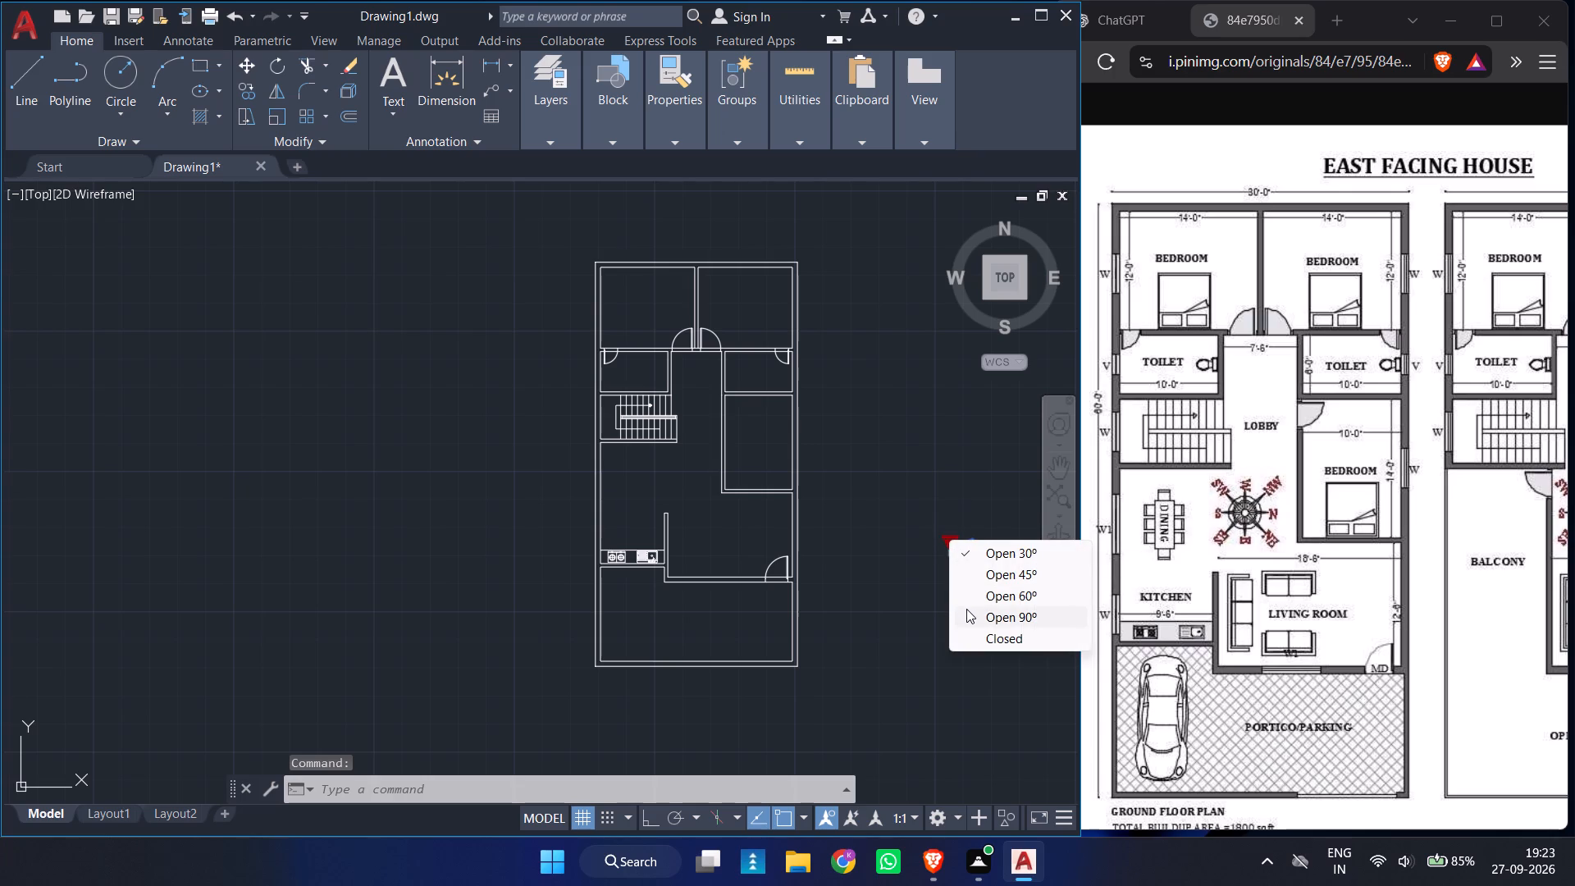
# Scale the loose door about its hinge-side end by reference, using its opening width and a new length of 3', with Ortho on.
pyautogui.keyDown('ctrl'); pyautogui.scroll(4, 990, 563); pyautogui.keyUp('ctrl')
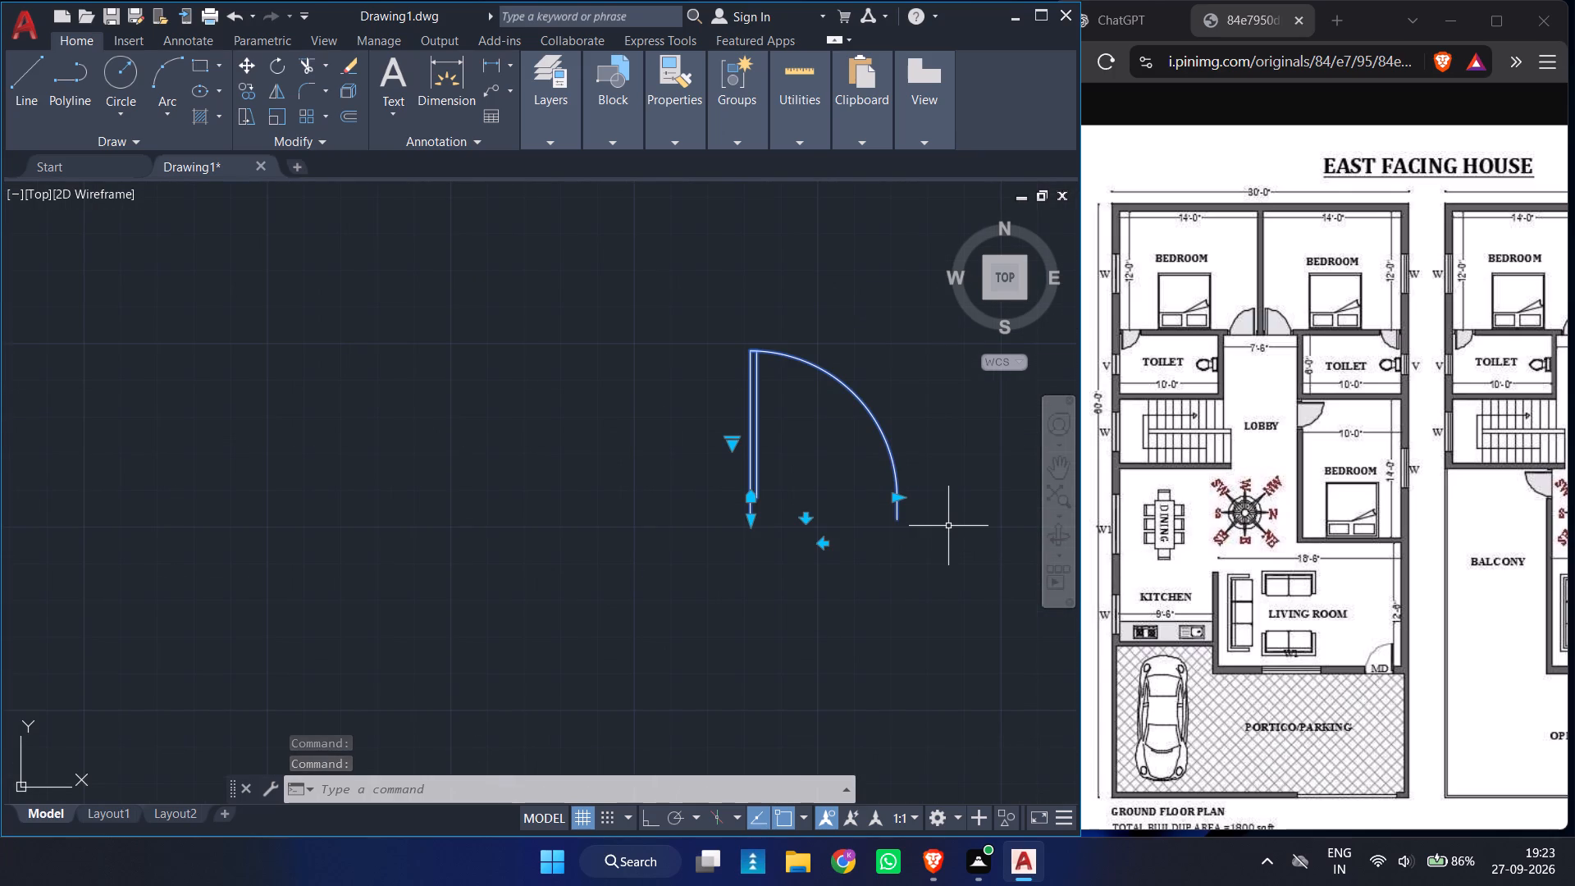
pyautogui.write('SC')
pyautogui.press('space')
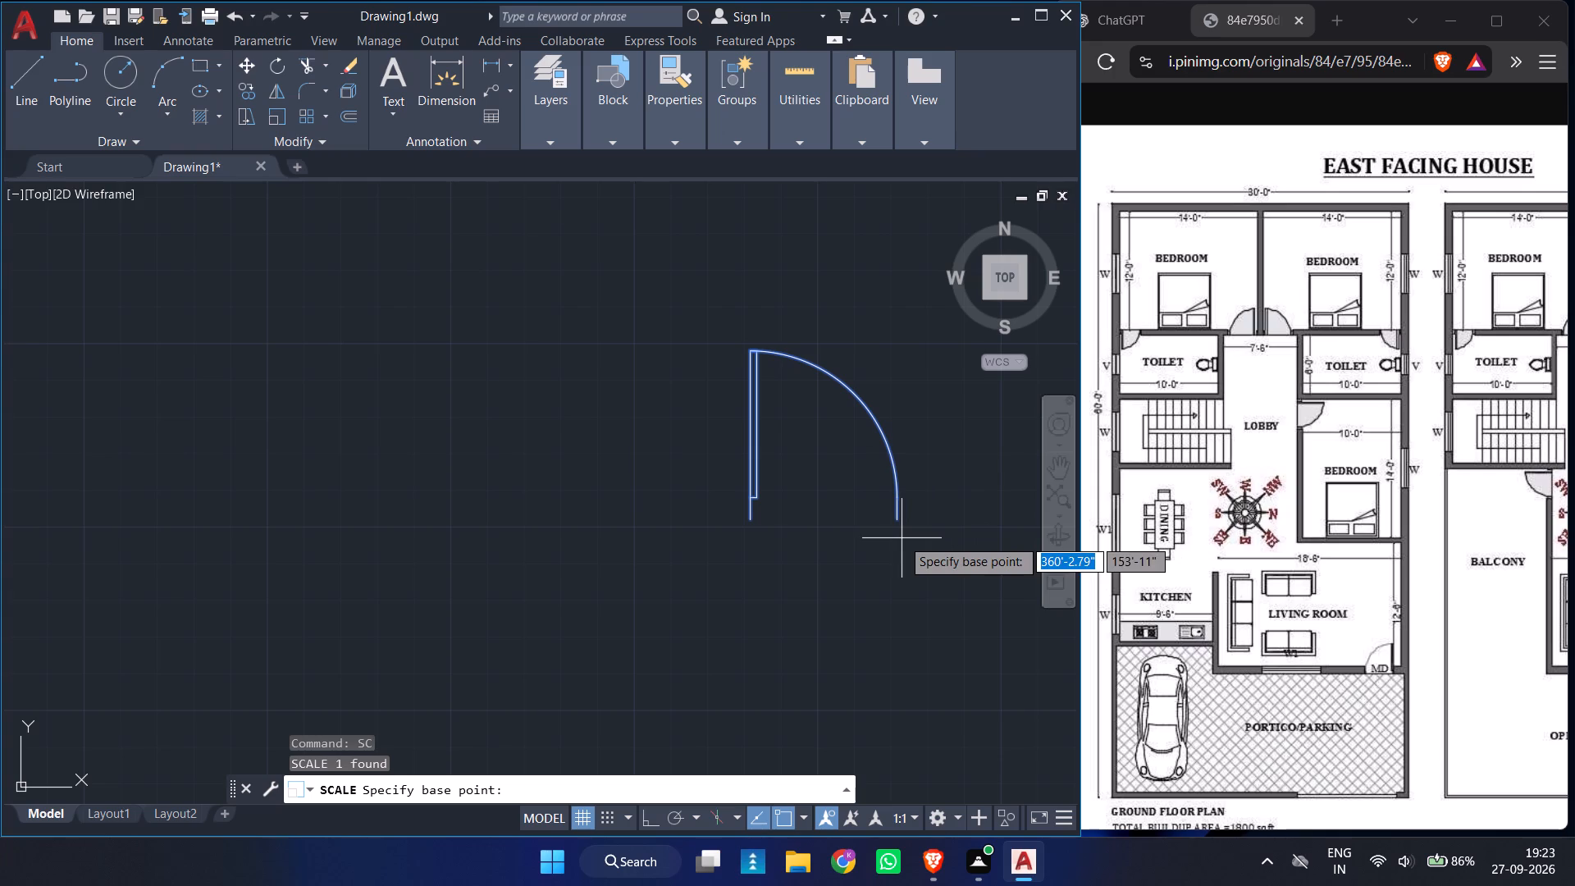
pyautogui.click(751, 524)
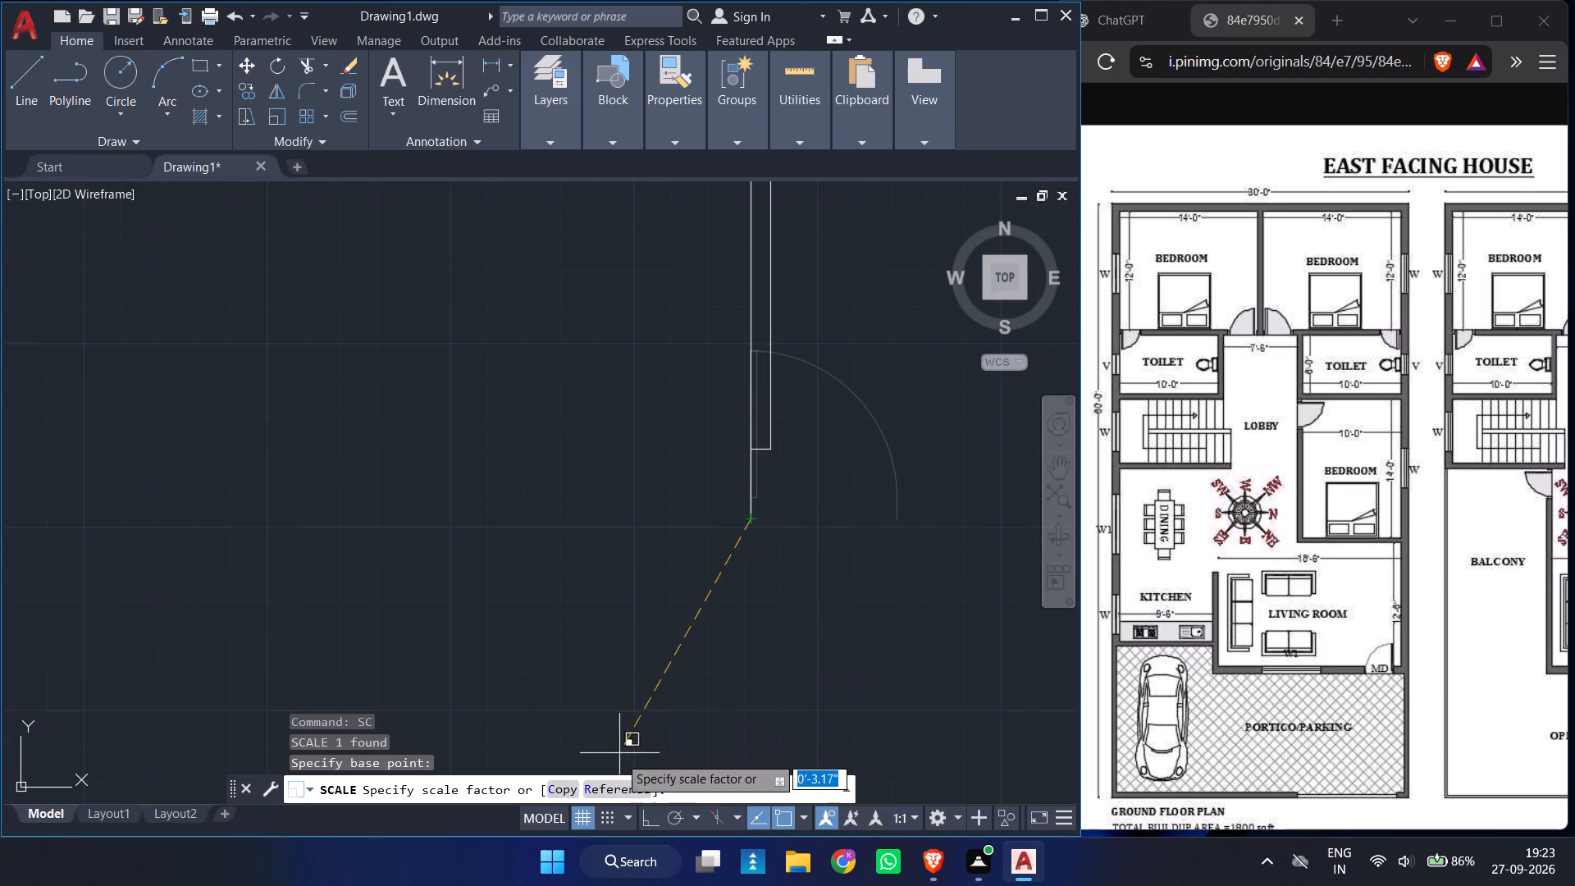
pyautogui.click(617, 787)
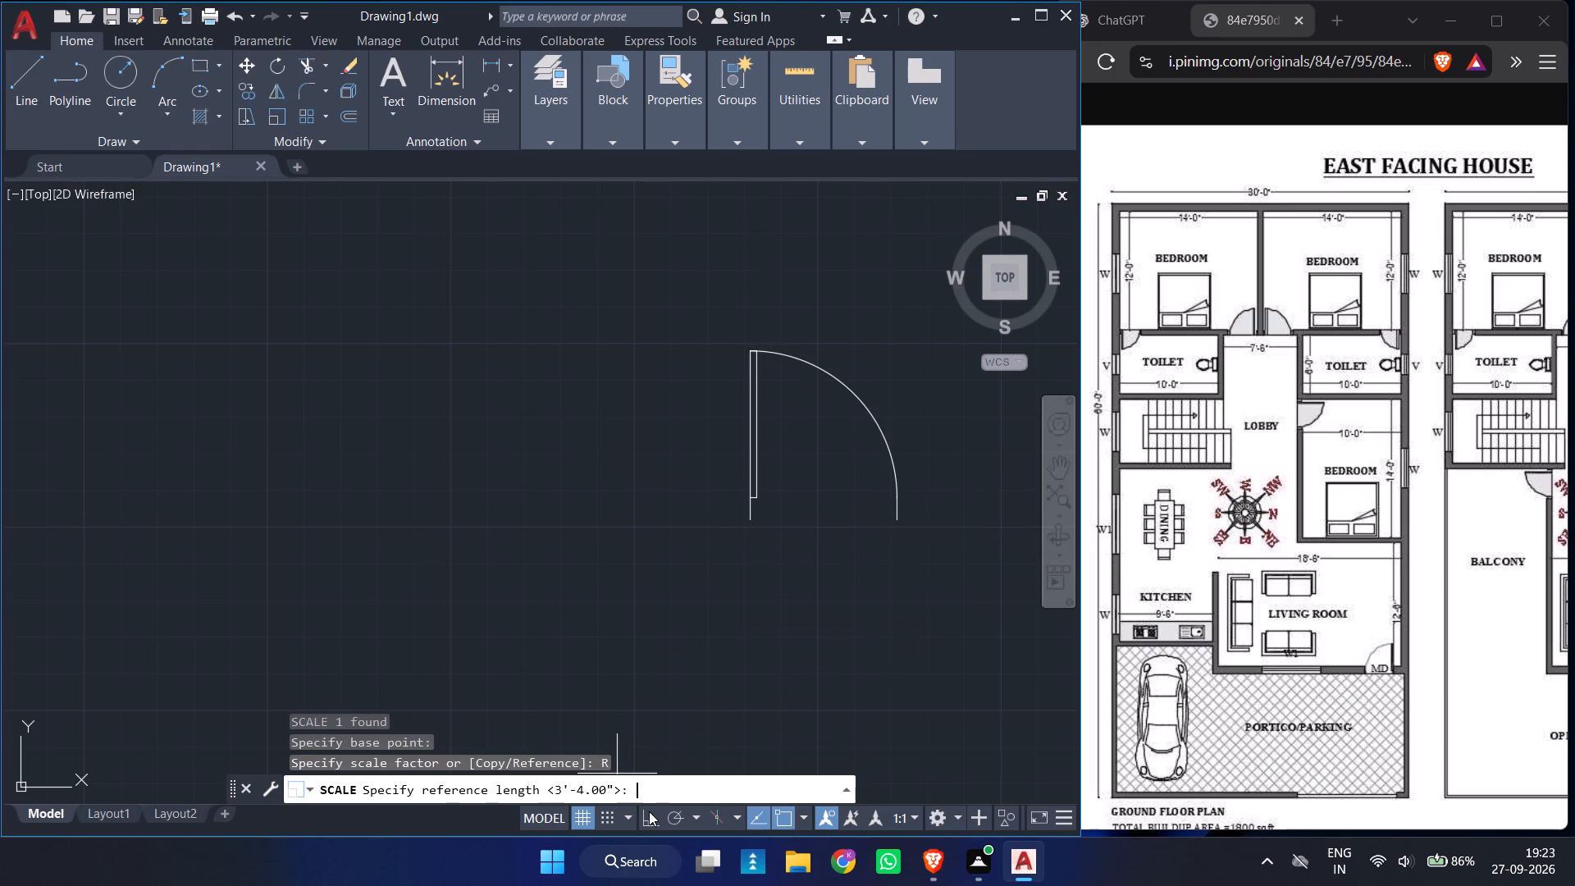
pyautogui.click(650, 812)
pyautogui.click(649, 816)
pyautogui.click(754, 521)
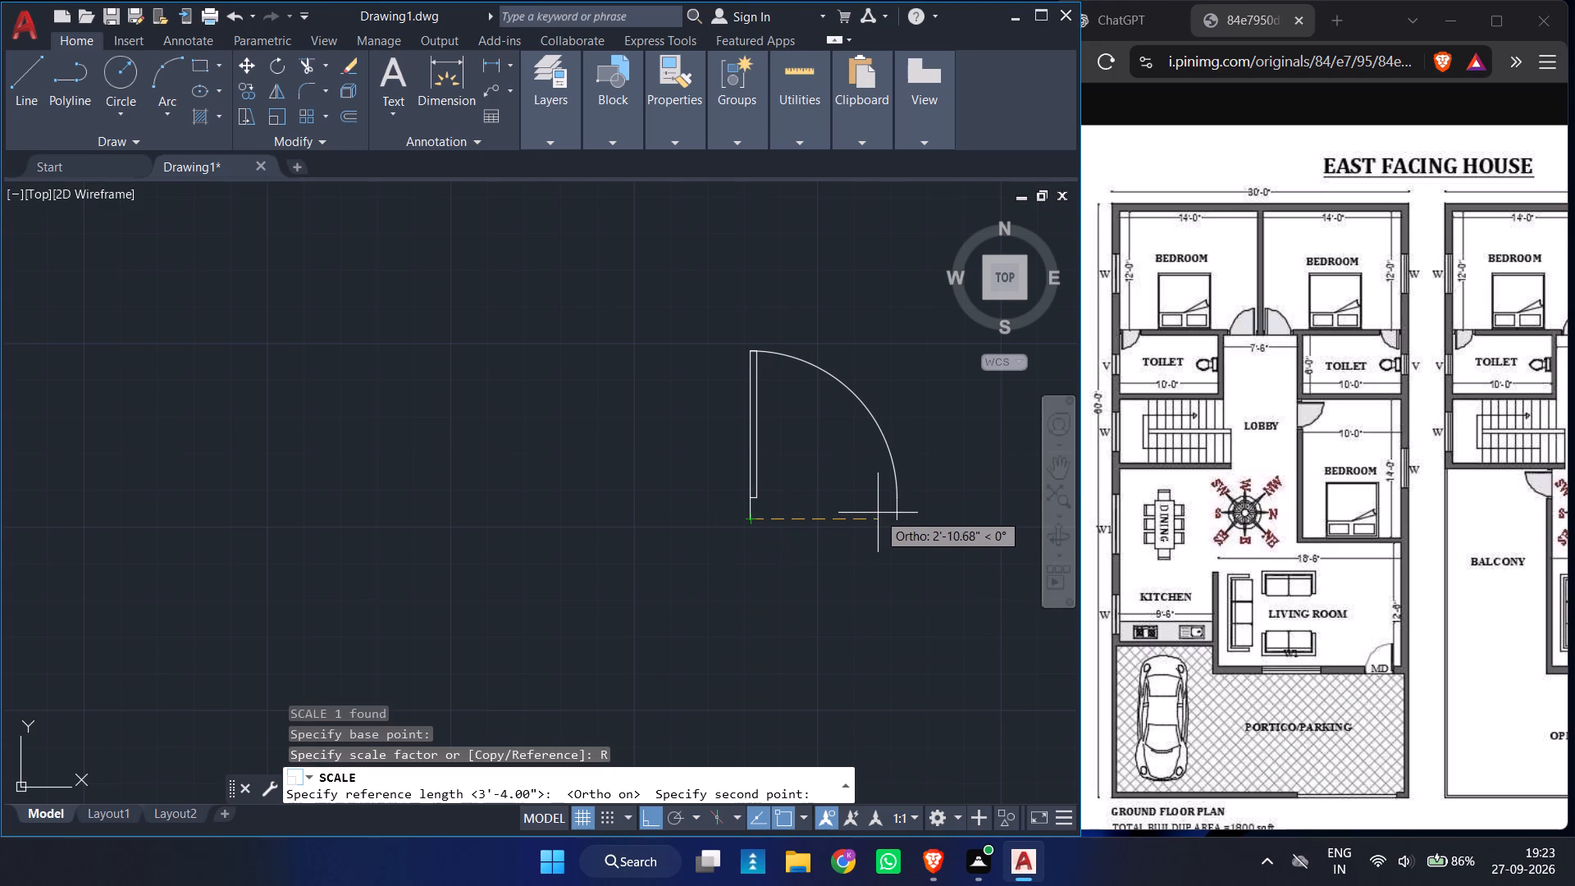
pyautogui.click(898, 524)
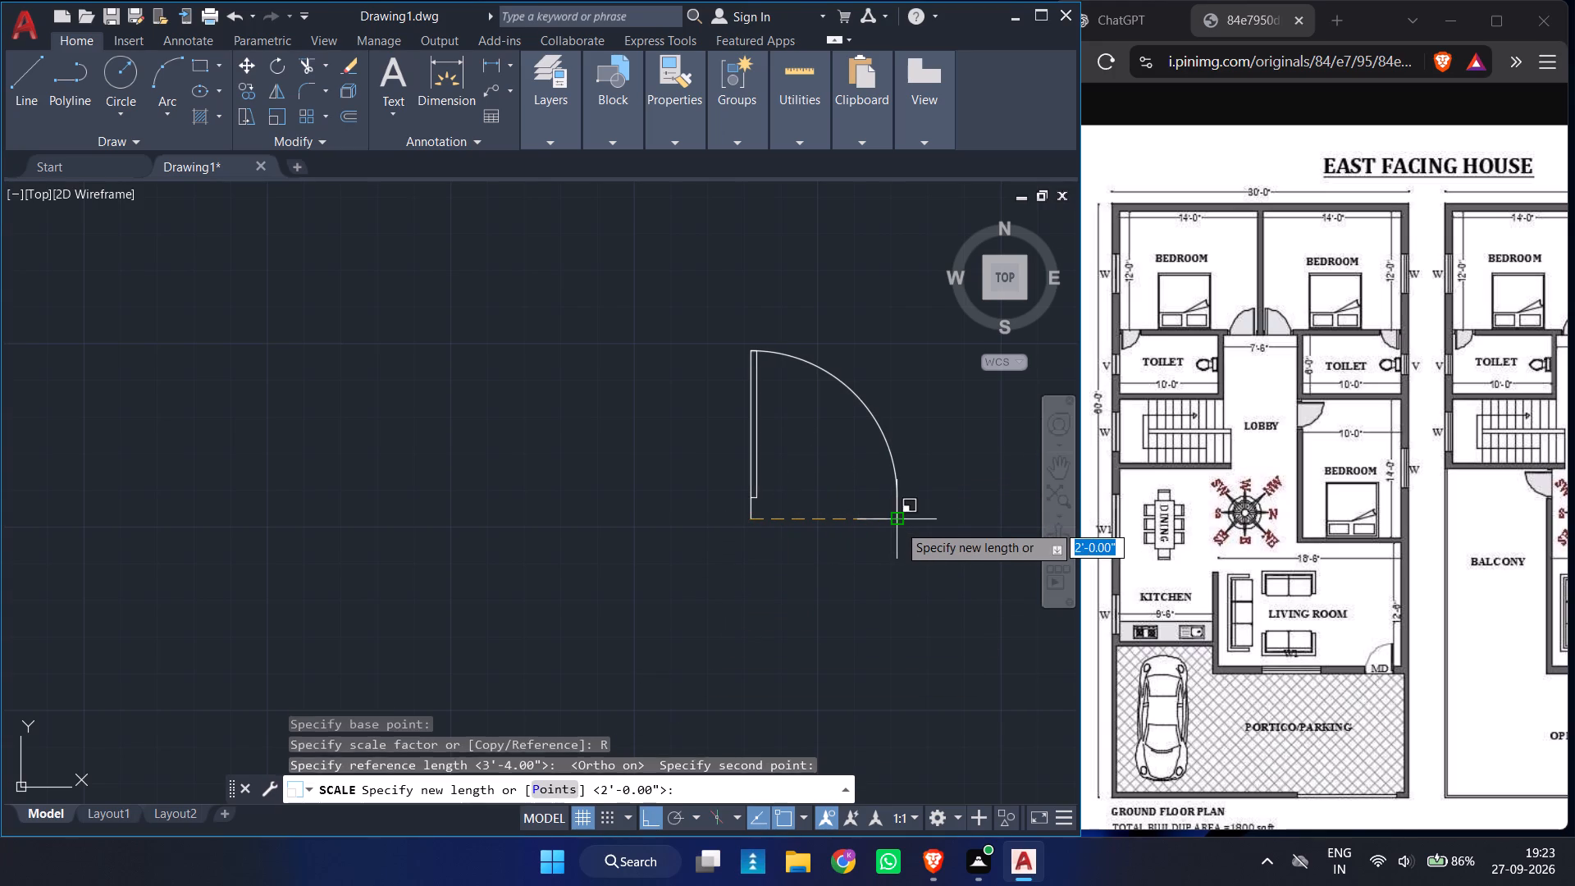
pyautogui.press('3')
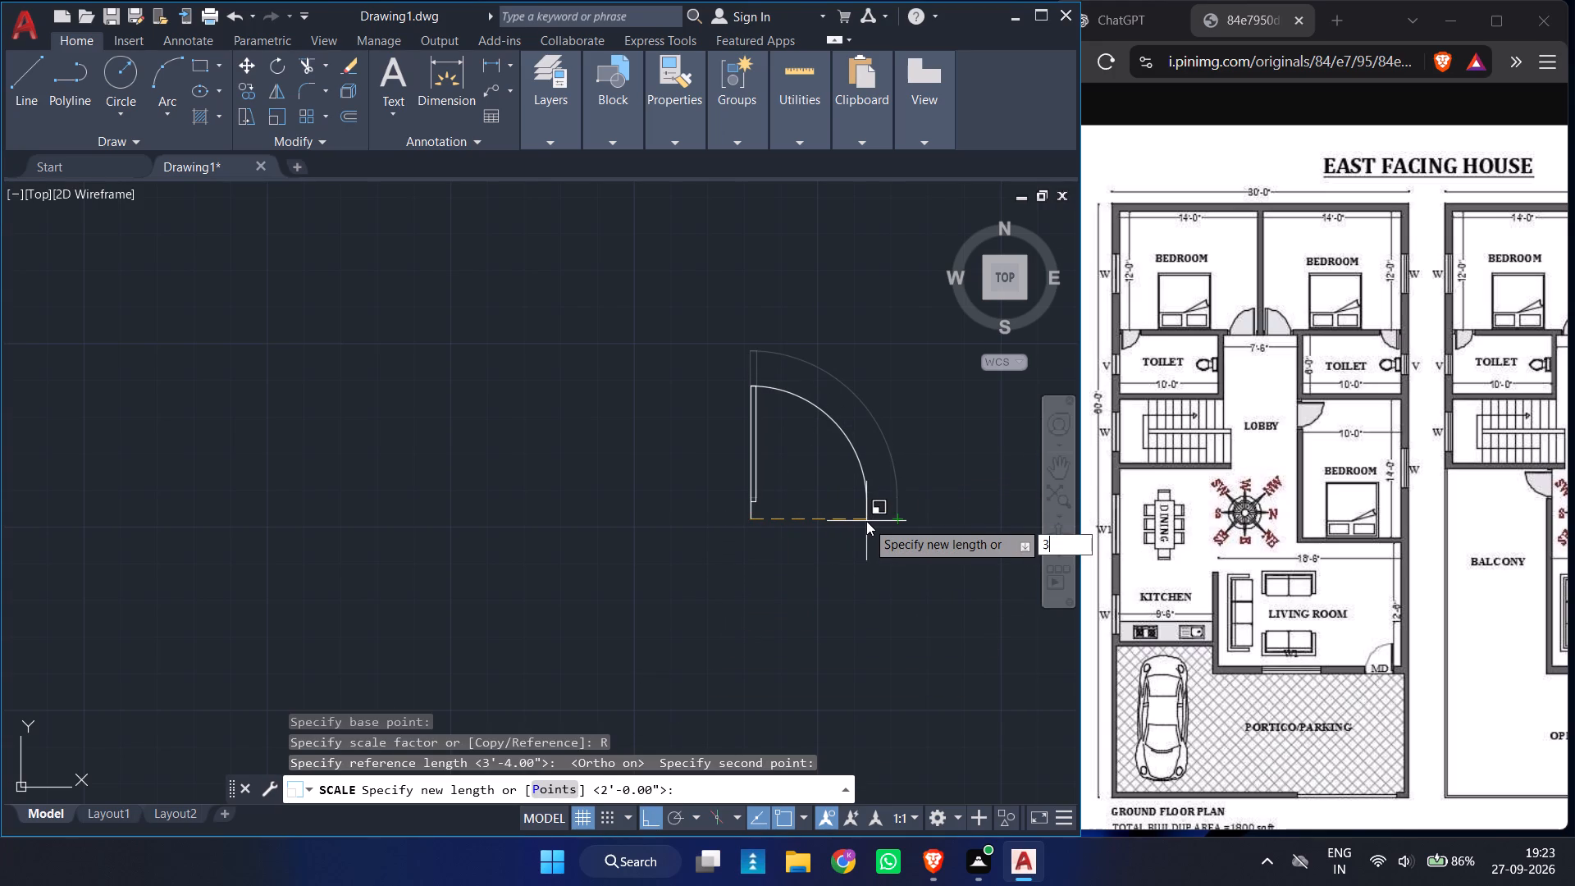
pyautogui.press("'")
pyautogui.press('Return')
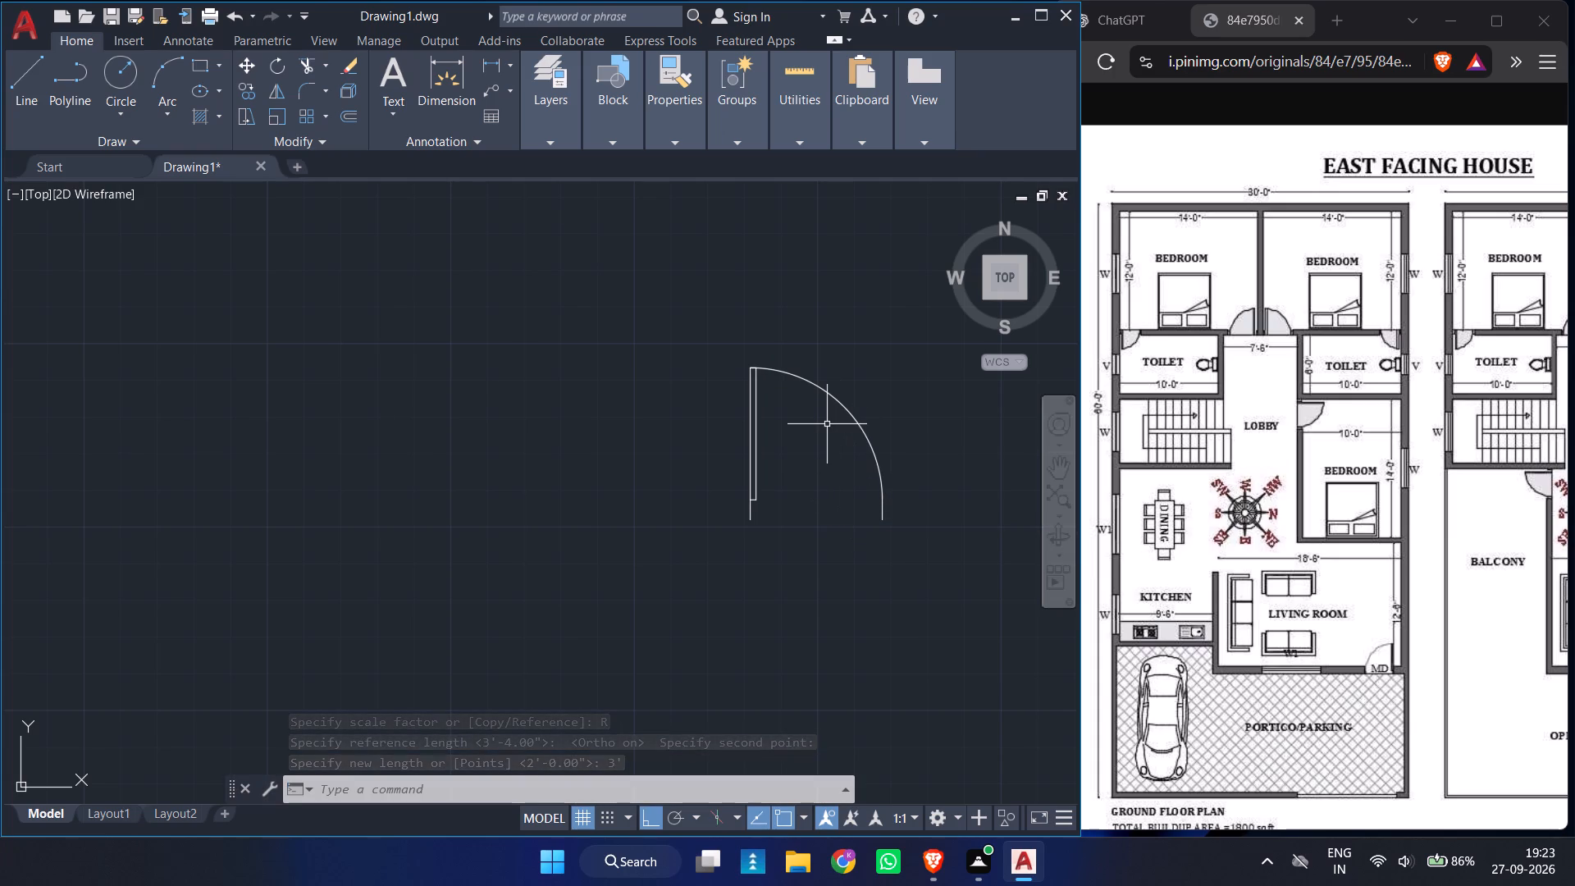
# Rotate the loose door 90° clockwise about its hinge-side end so that the leaf points east and the arc swings south.
pyautogui.click(809, 476)
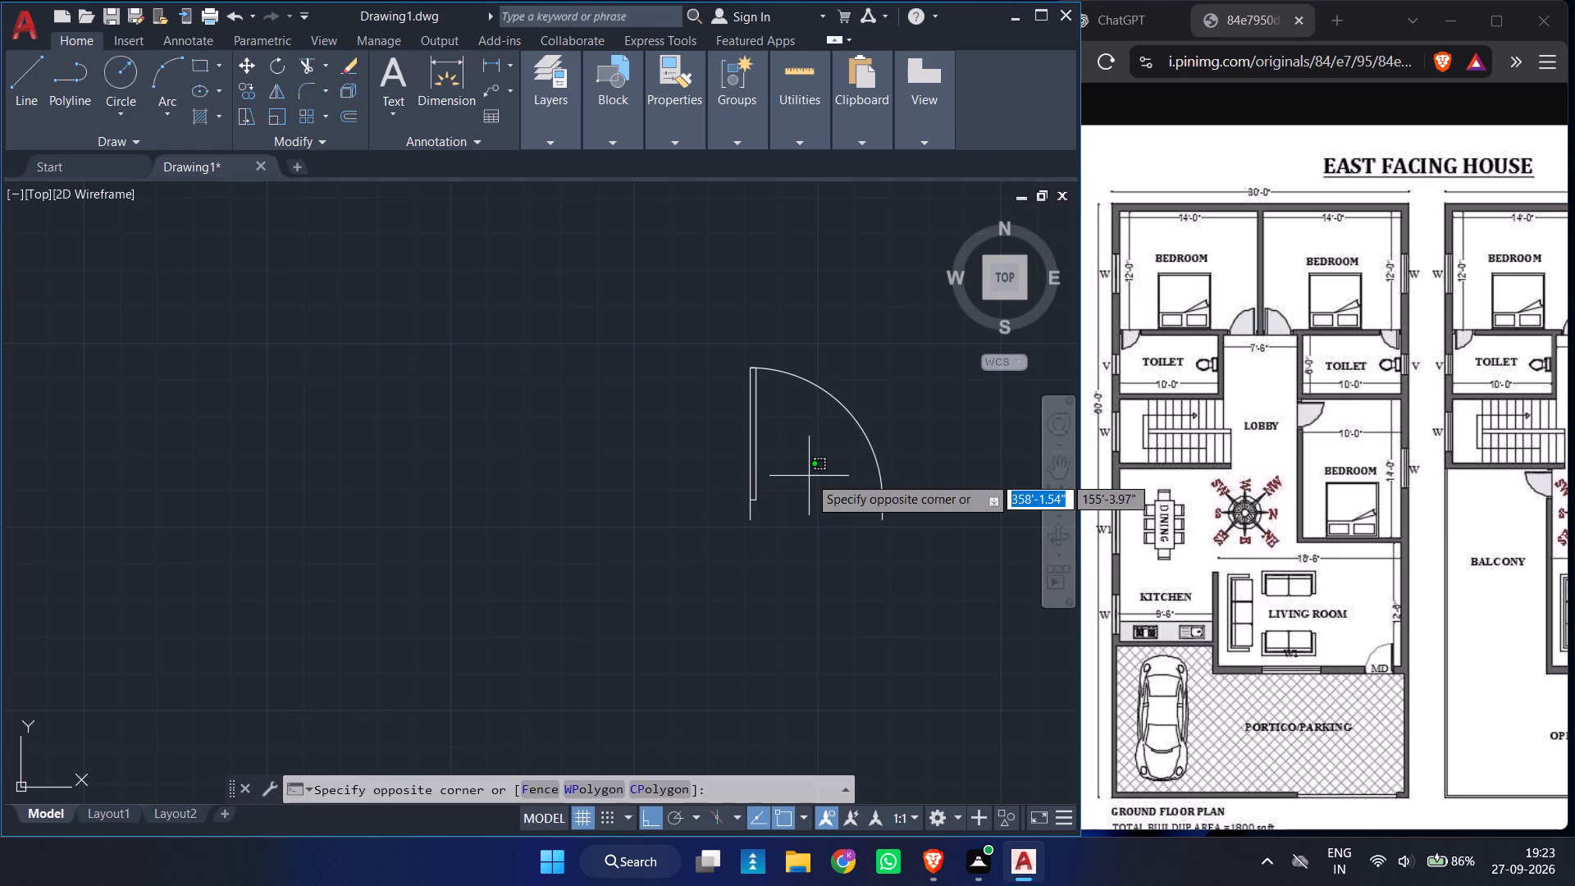
pyautogui.click(720, 585)
pyautogui.write('RO')
pyautogui.press('Return')
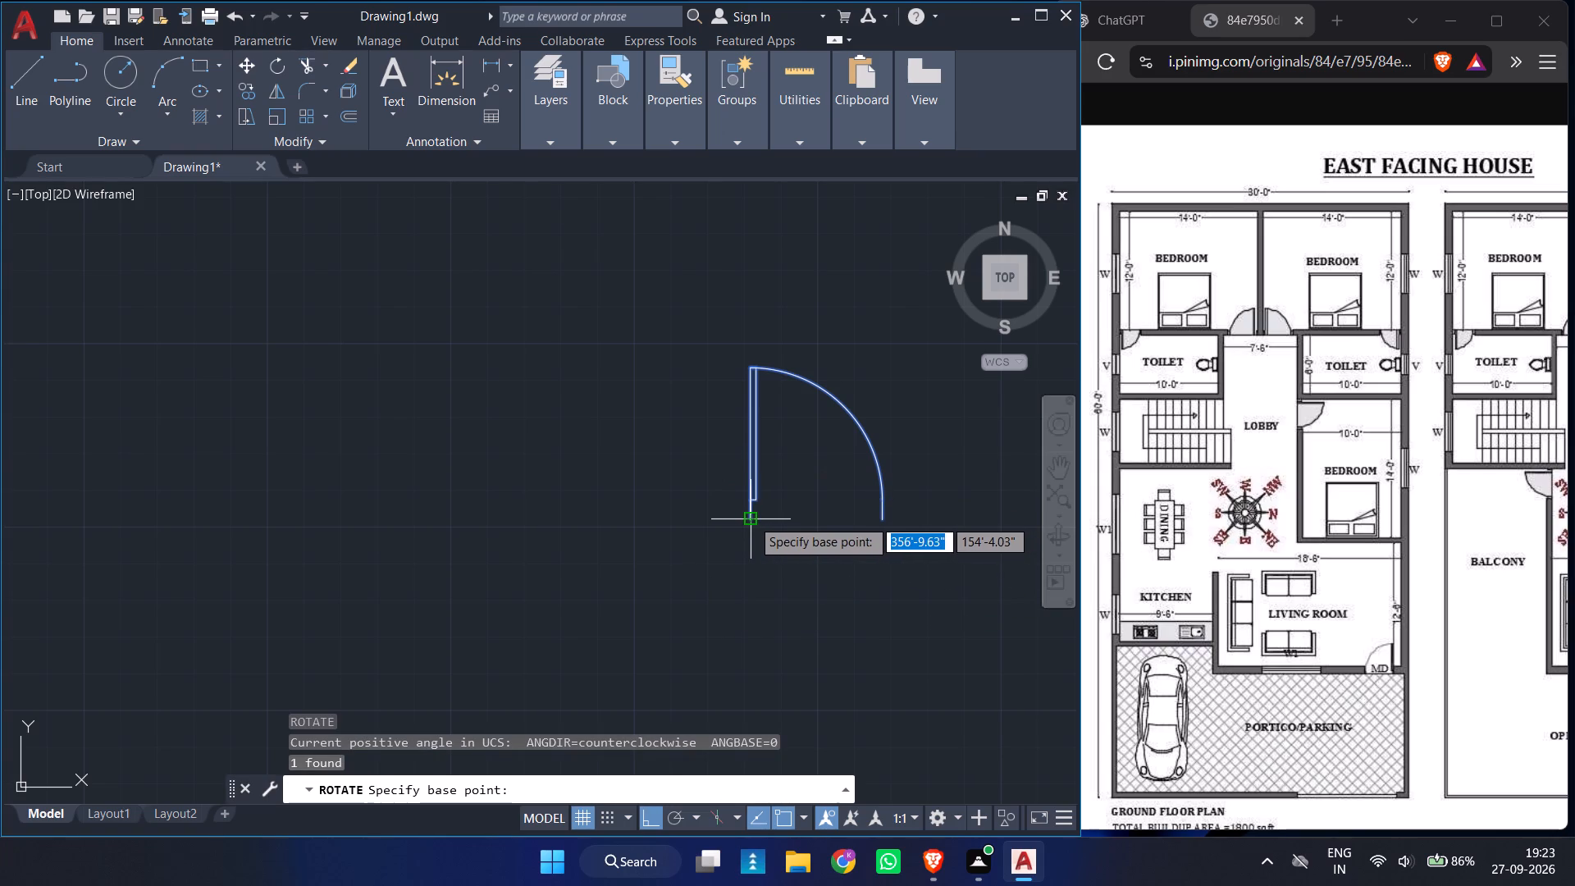
pyautogui.click(751, 518)
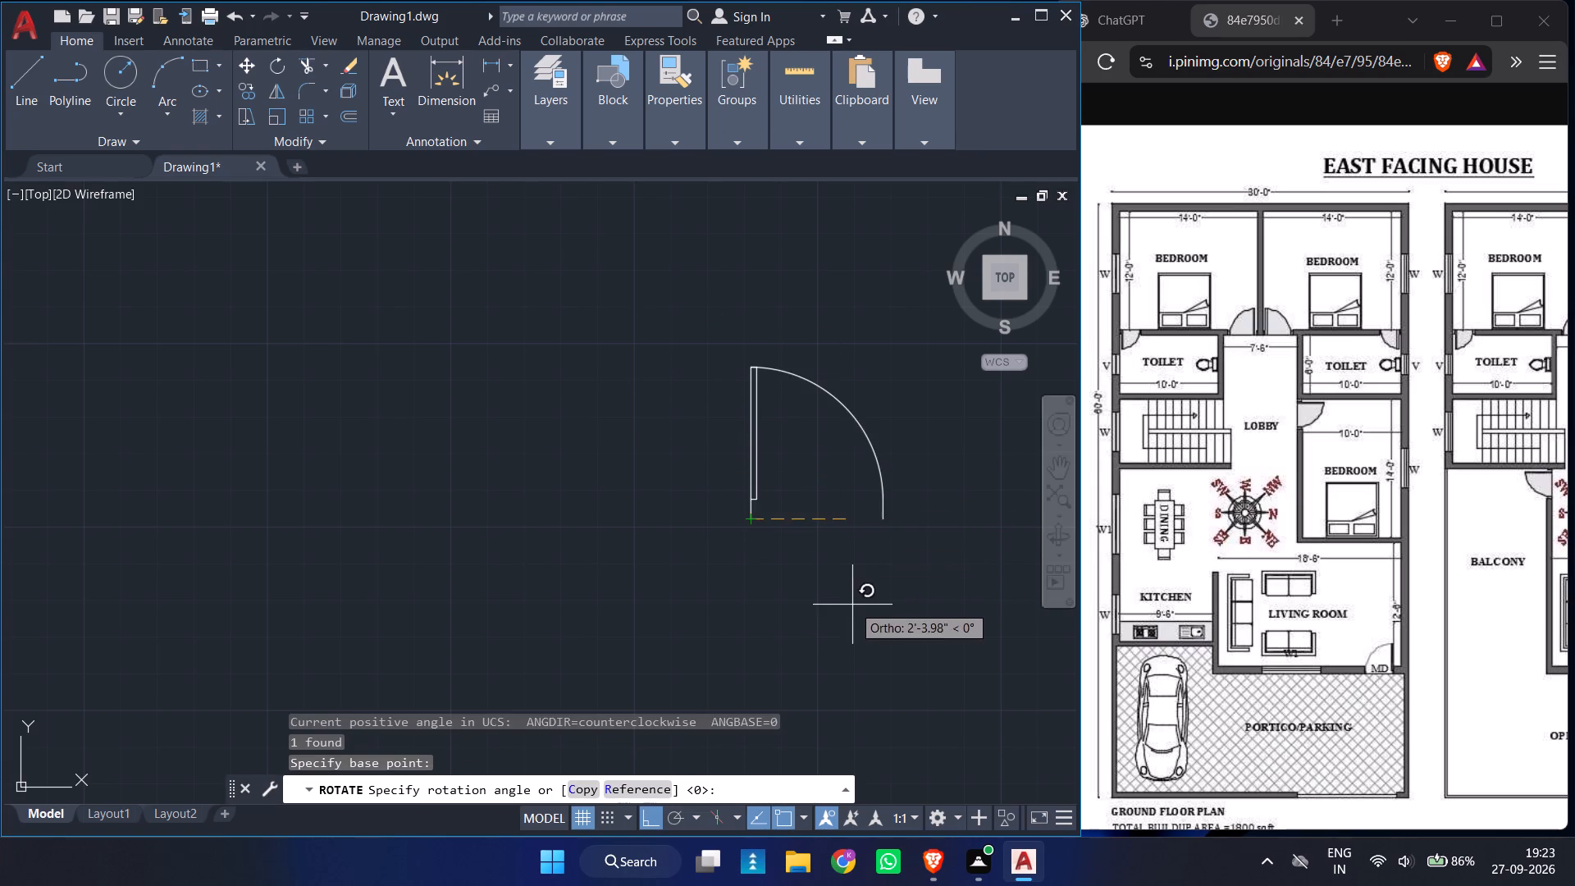
pyautogui.click(646, 640)
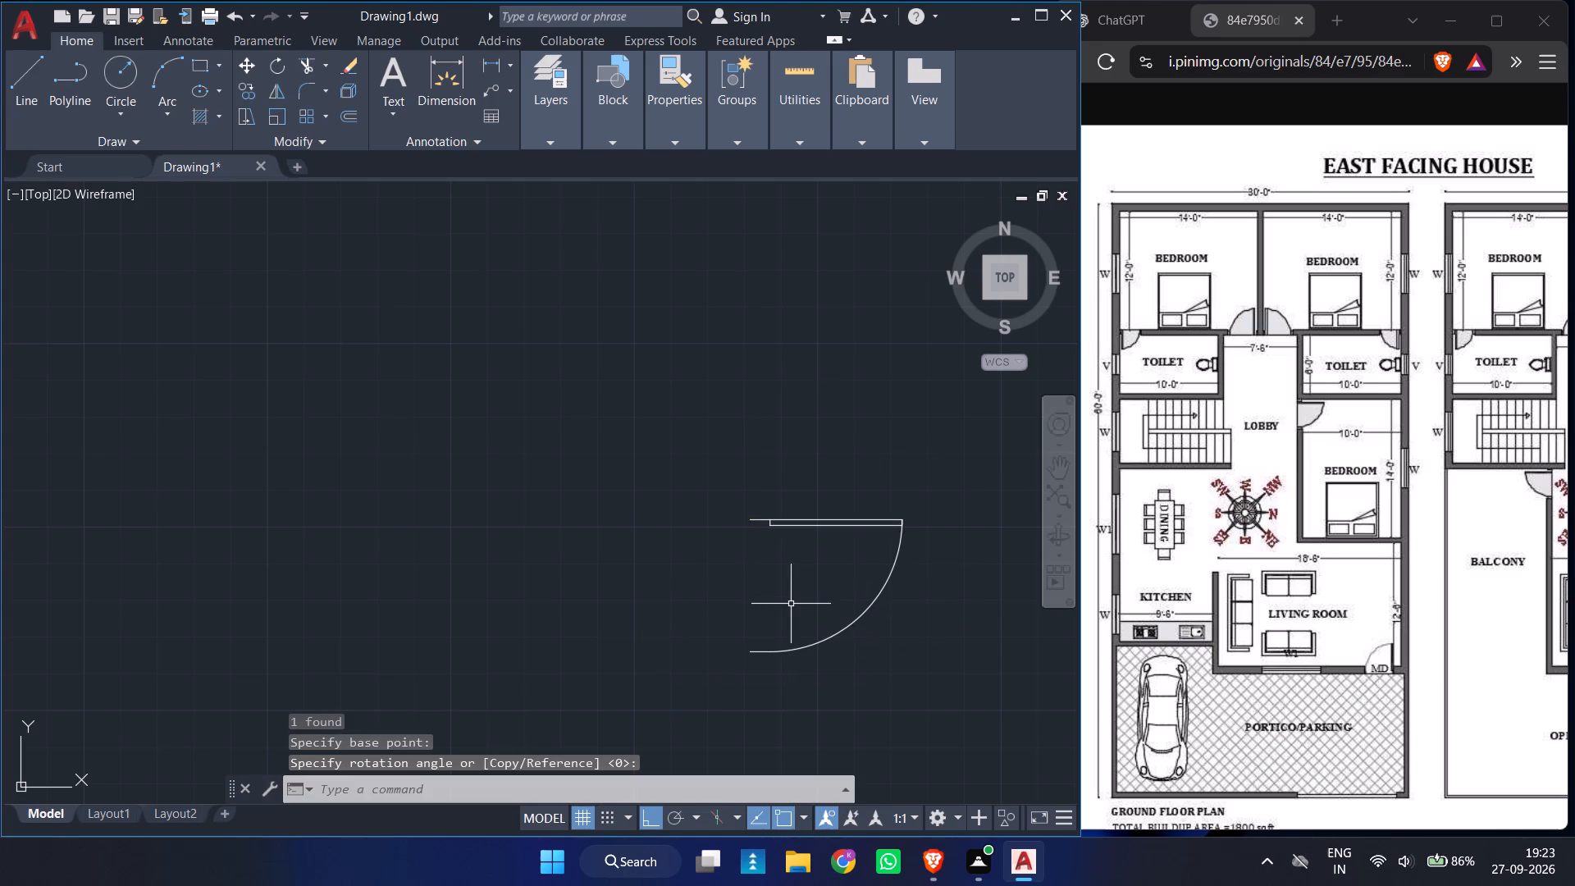
# Move the loose door by its hinge-side end to the inner northwest corner of the bedroom south of the east toilet.
pyautogui.keyDown('ctrl'); pyautogui.scroll(-2, 791, 604); pyautogui.keyUp('ctrl')
pyautogui.click(847, 561)
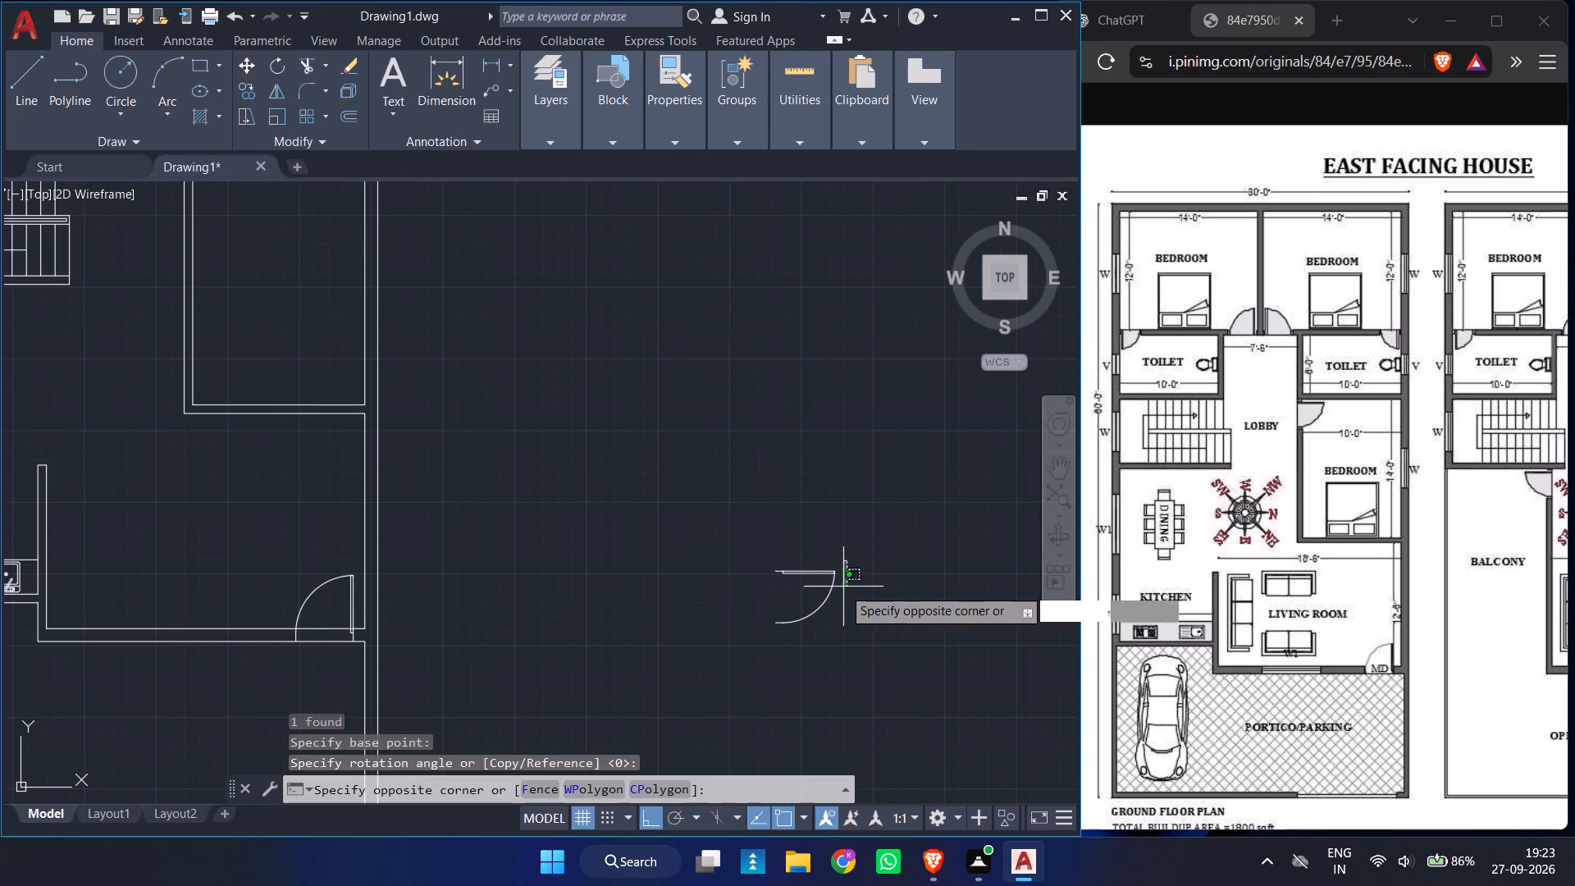
pyautogui.click(780, 624)
pyautogui.press('m')
pyautogui.press('Return')
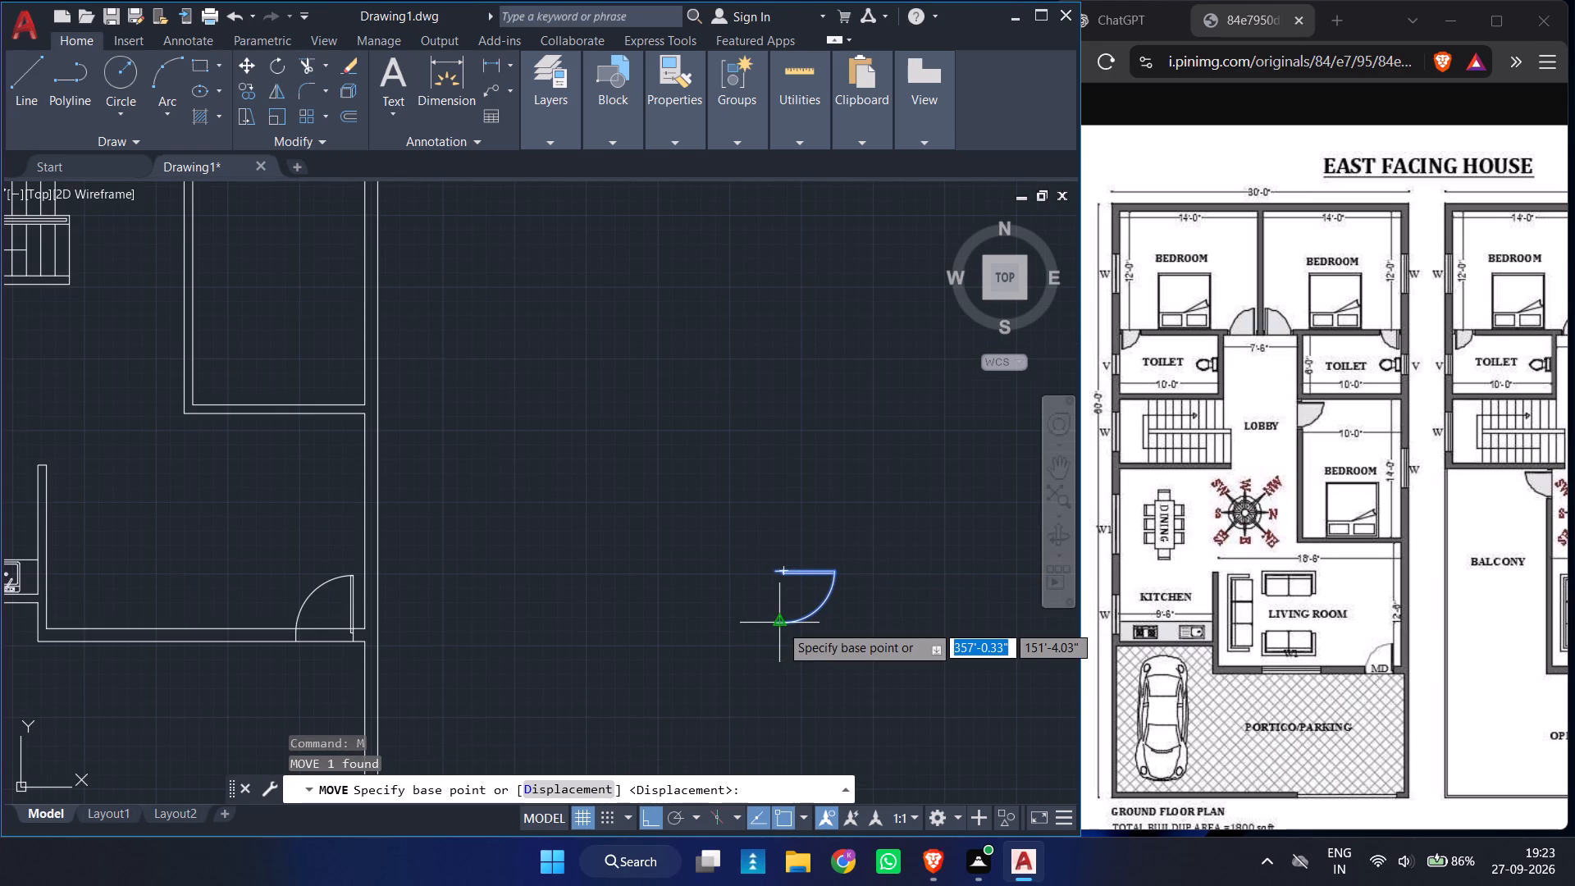
pyautogui.click(777, 571)
pyautogui.keyDown('ctrl'); pyautogui.scroll(-1, 714, 378); pyautogui.keyUp('ctrl')
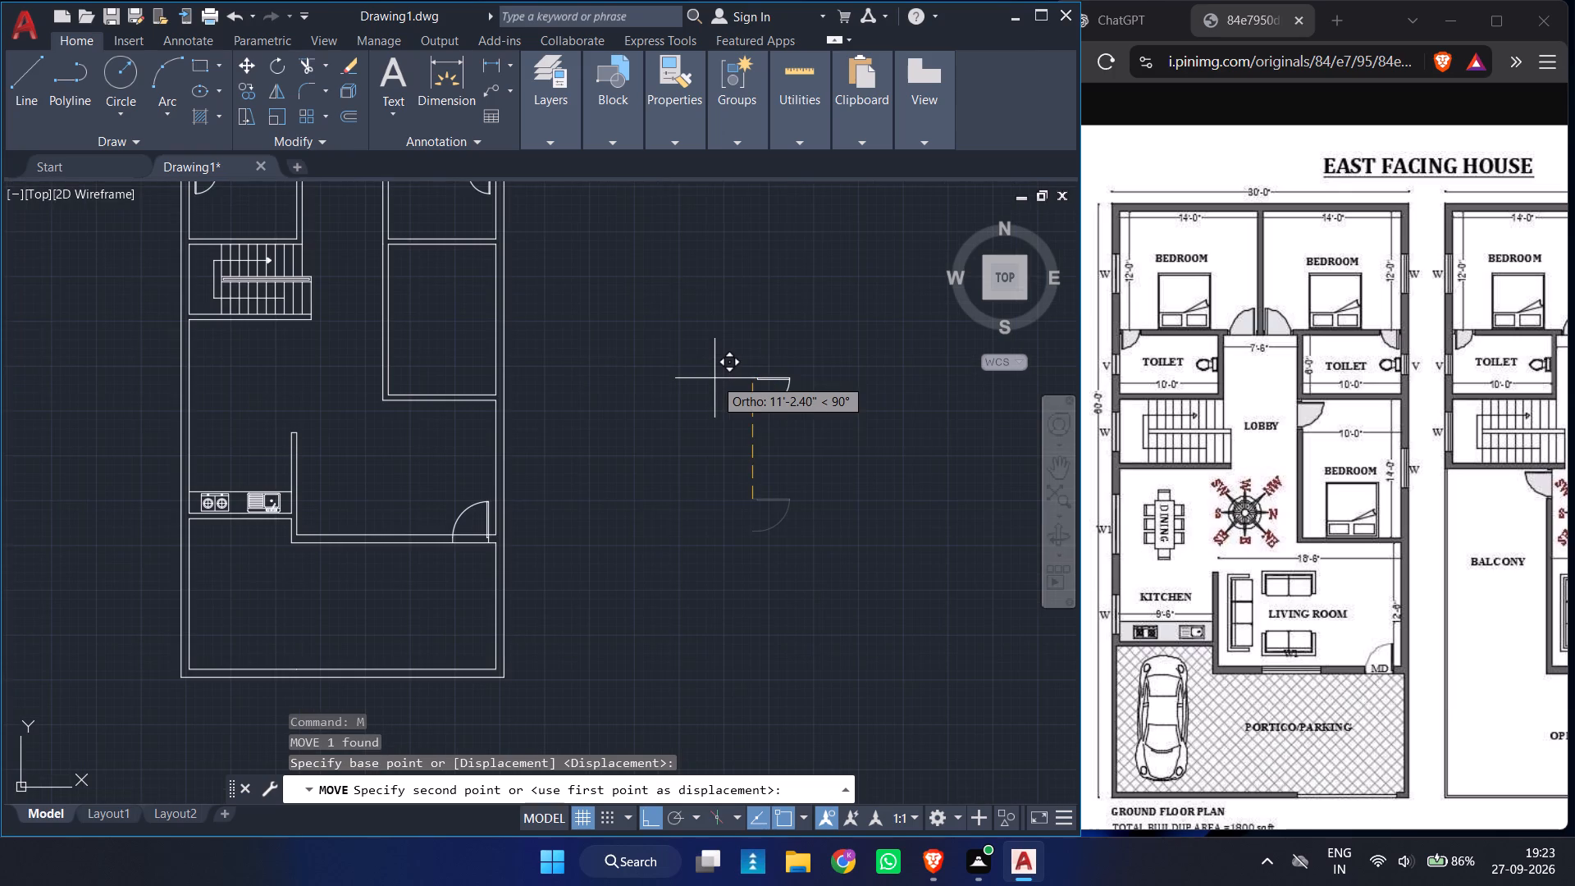
pyautogui.click(387, 253)
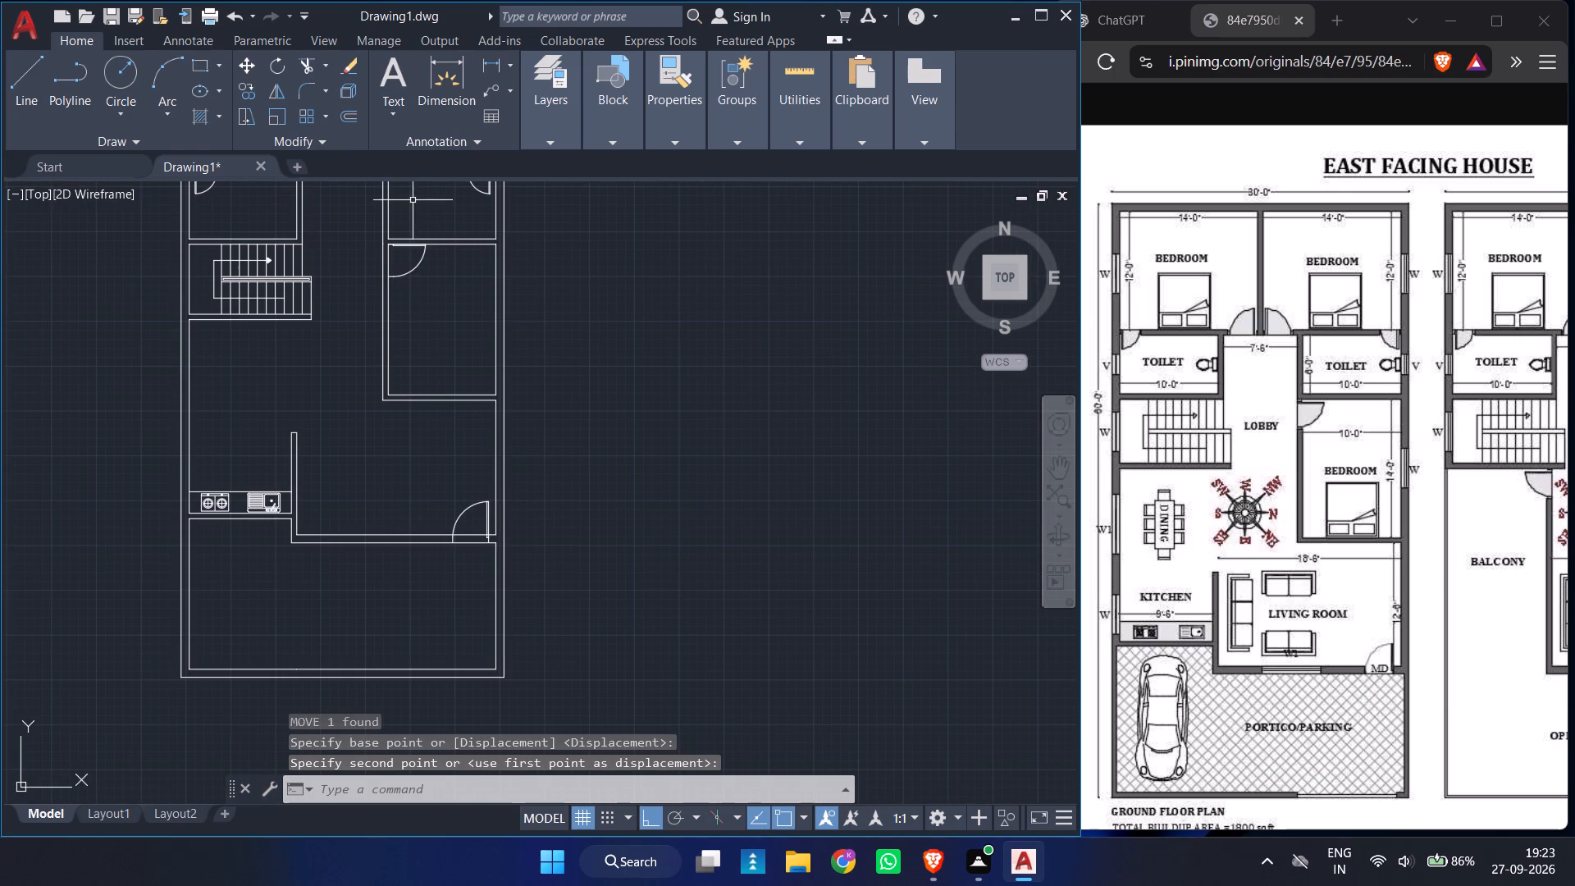
# Move that bedroom door a short distance straight south along the inner face of the west wall, clear of the corner.
pyautogui.keyDown('ctrl'); pyautogui.scroll(1, 377, 222); pyautogui.keyUp('ctrl')
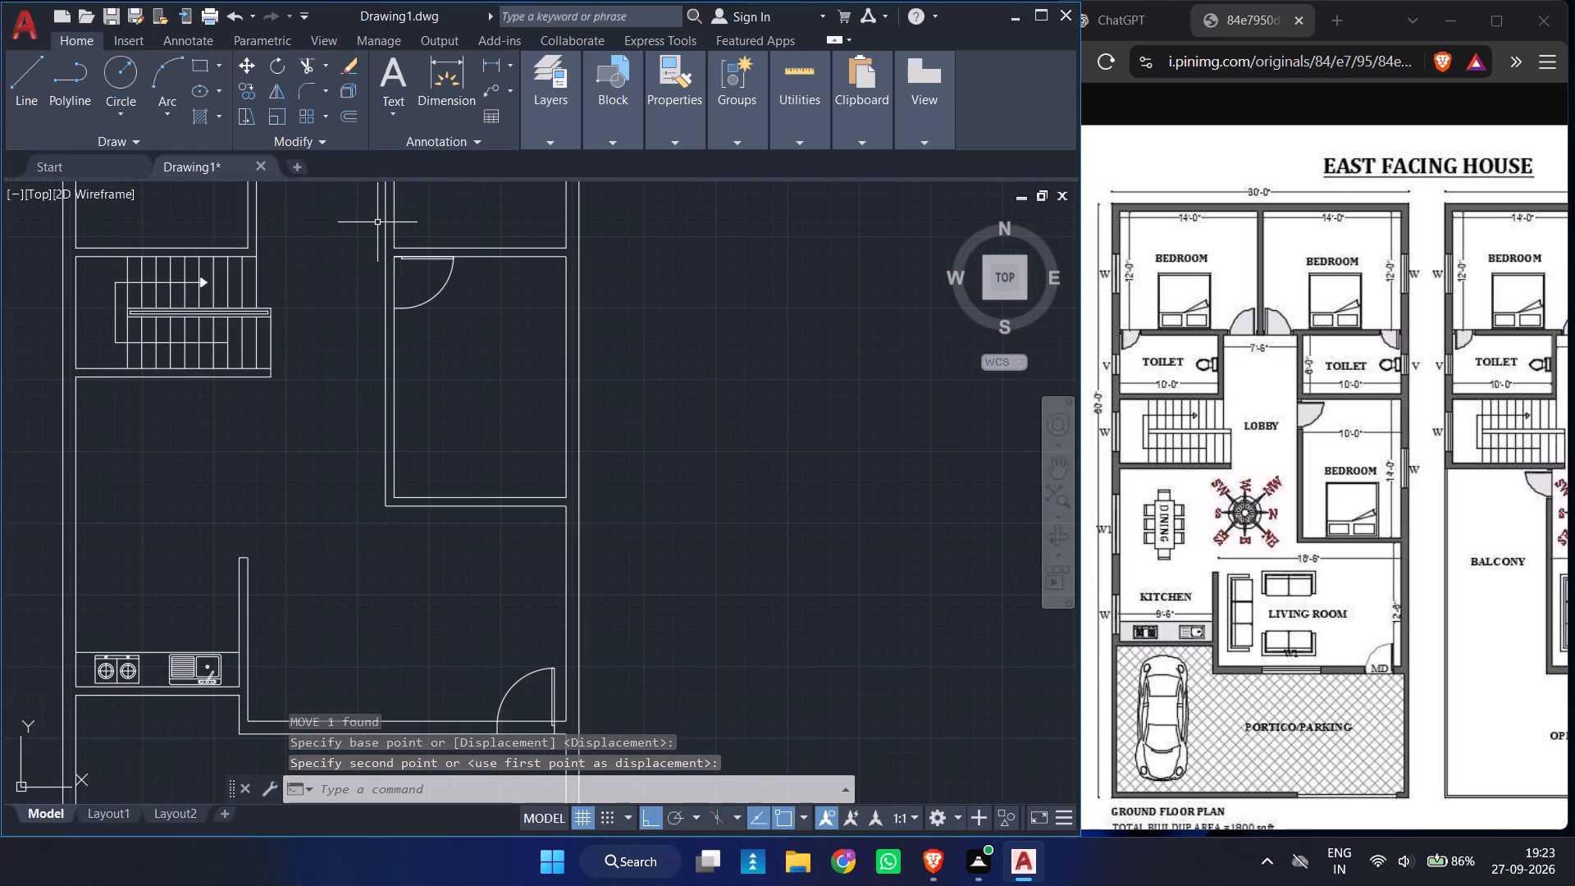
pyautogui.keyDown('ctrl'); pyautogui.scroll(2, 377, 222); pyautogui.keyUp('ctrl')
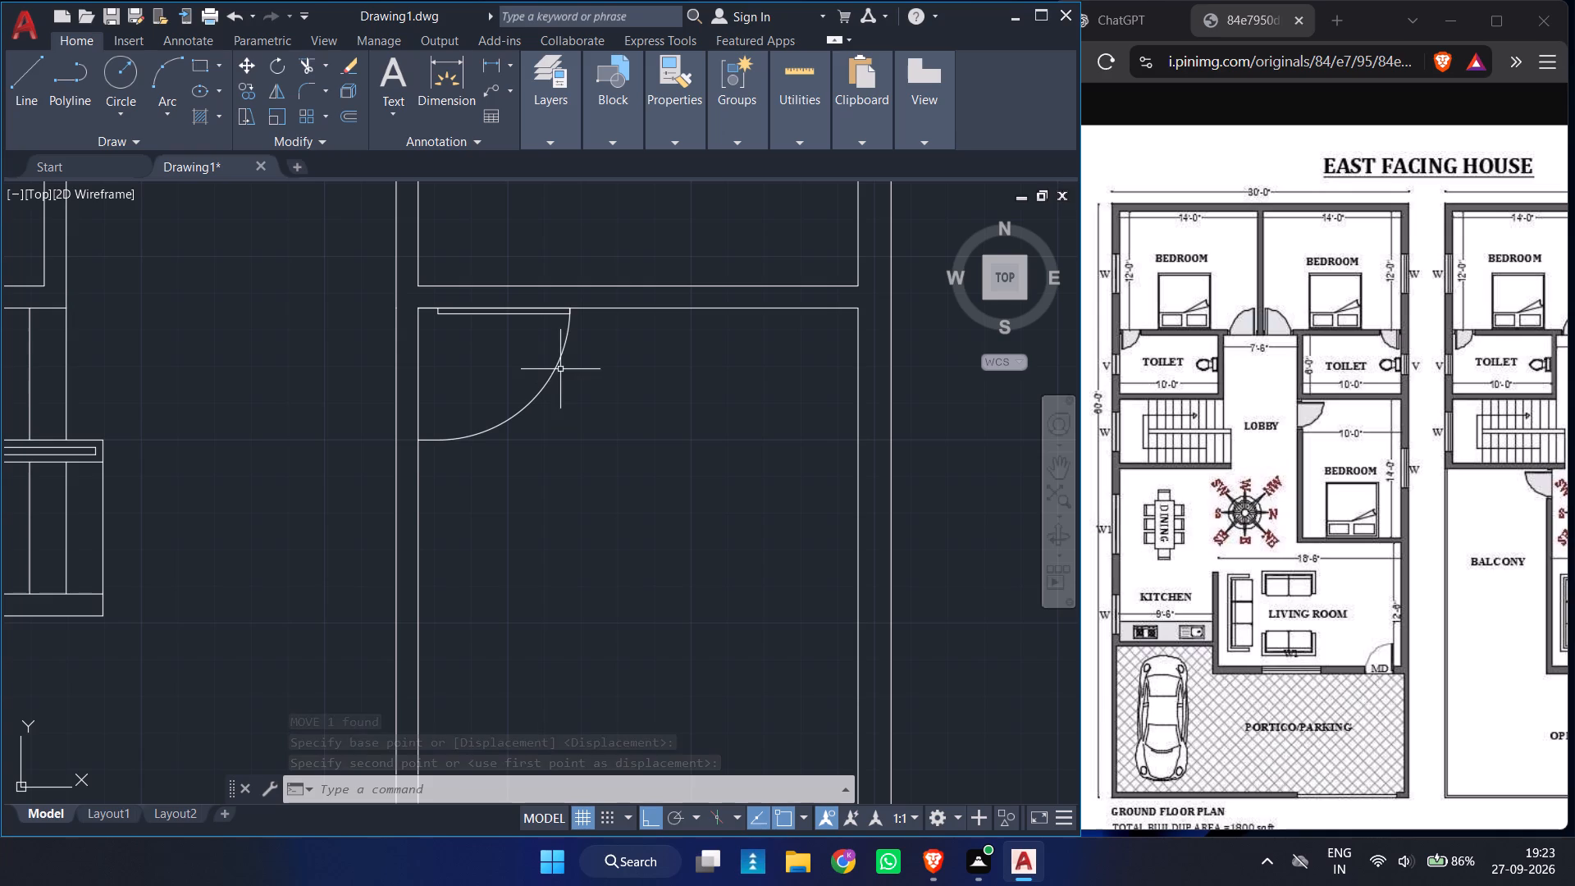
pyautogui.click(557, 362)
pyautogui.write('M')
pyautogui.press('space')
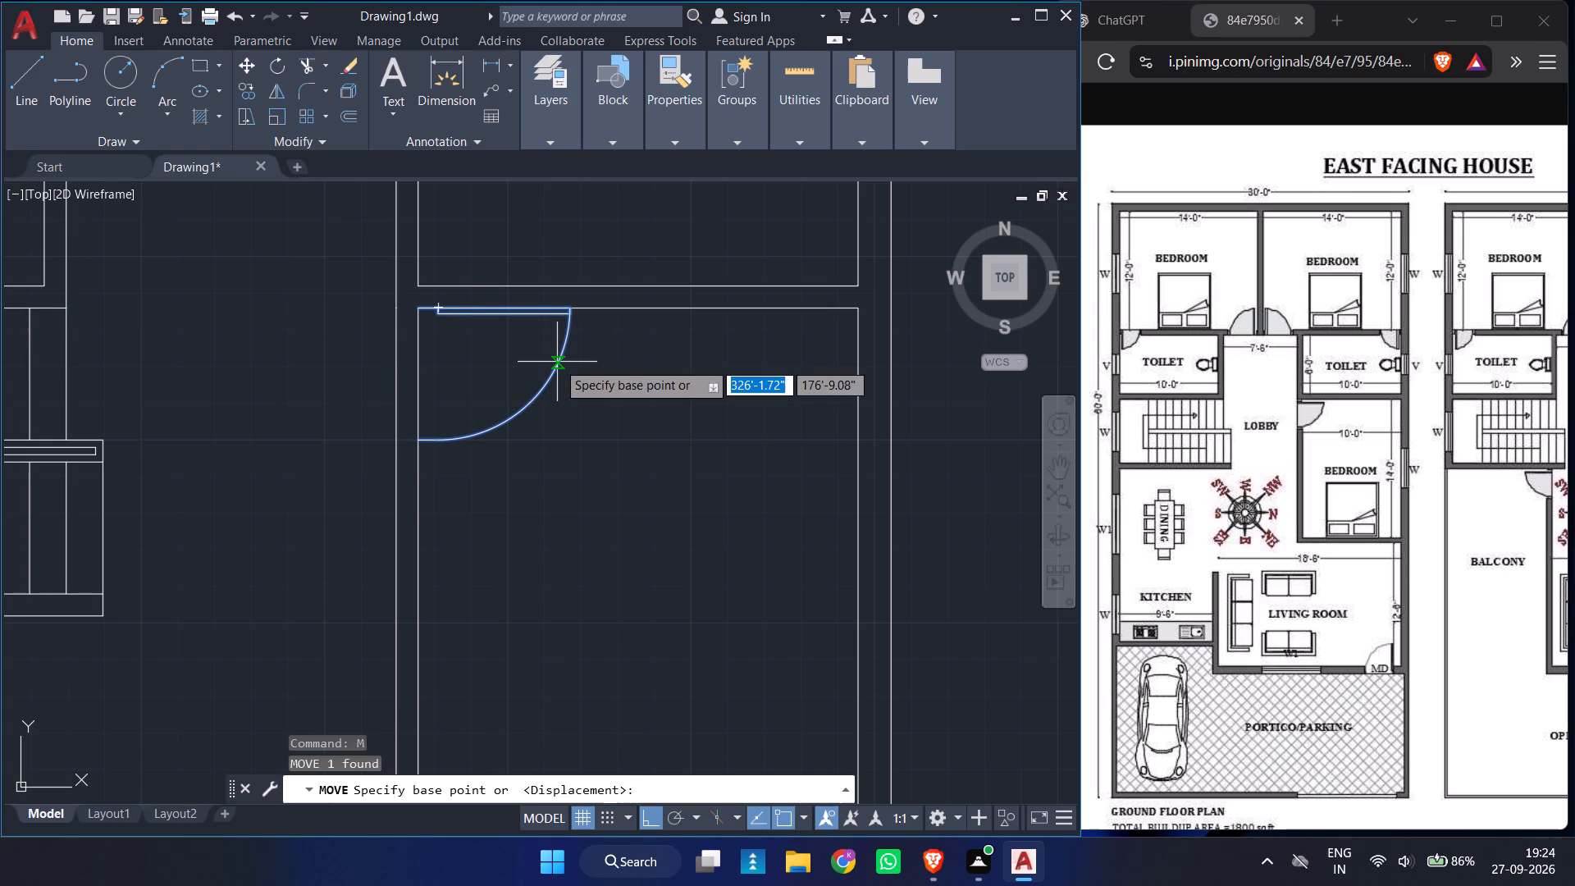
pyautogui.click(417, 309)
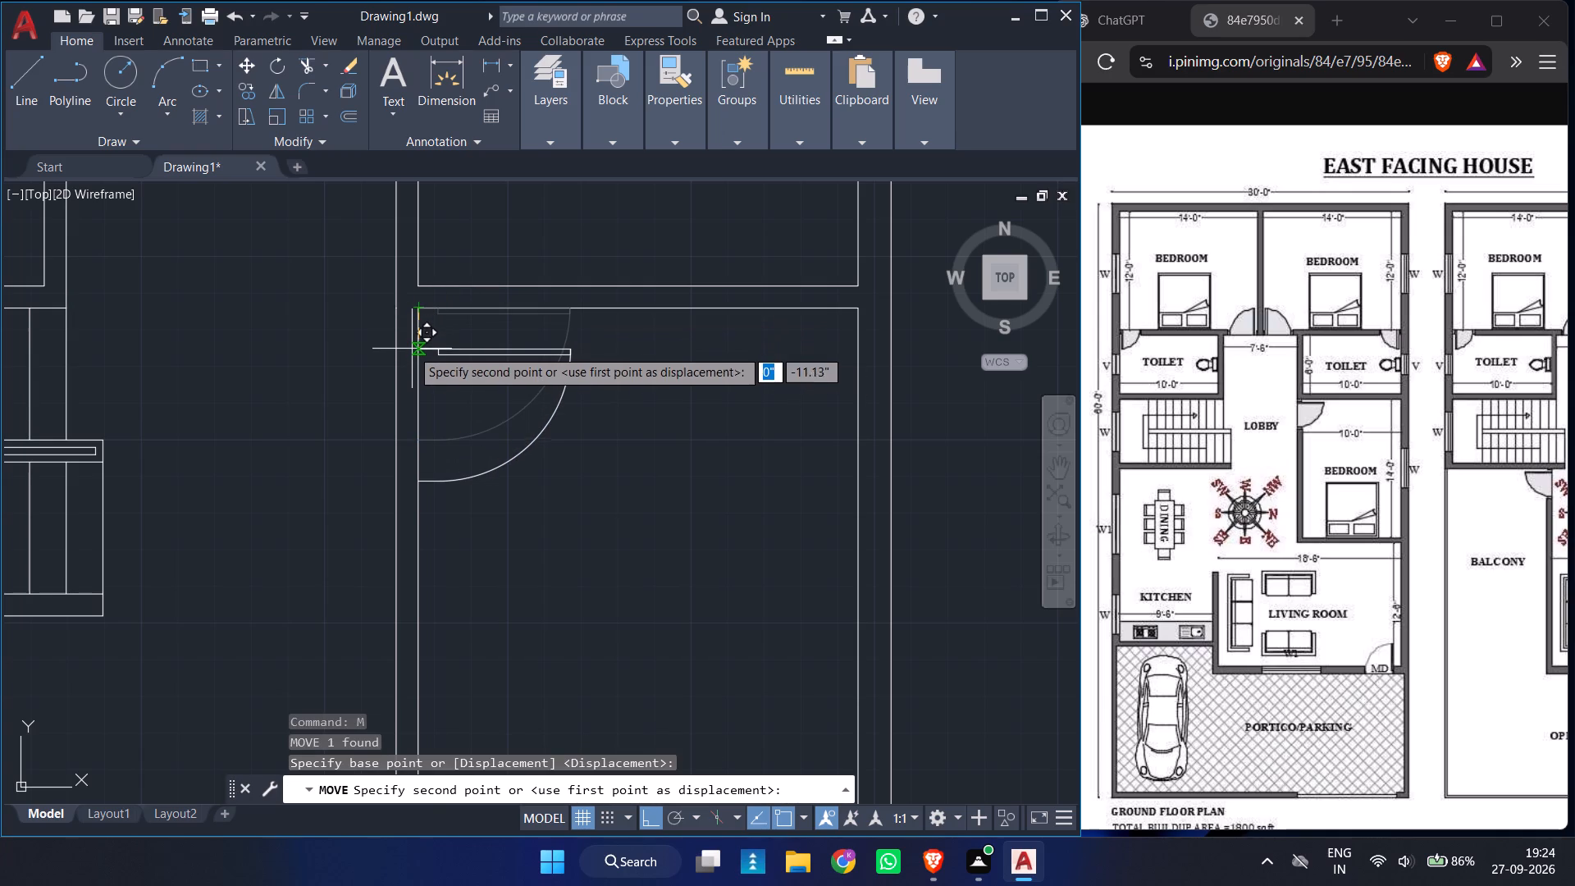
pyautogui.click(408, 339)
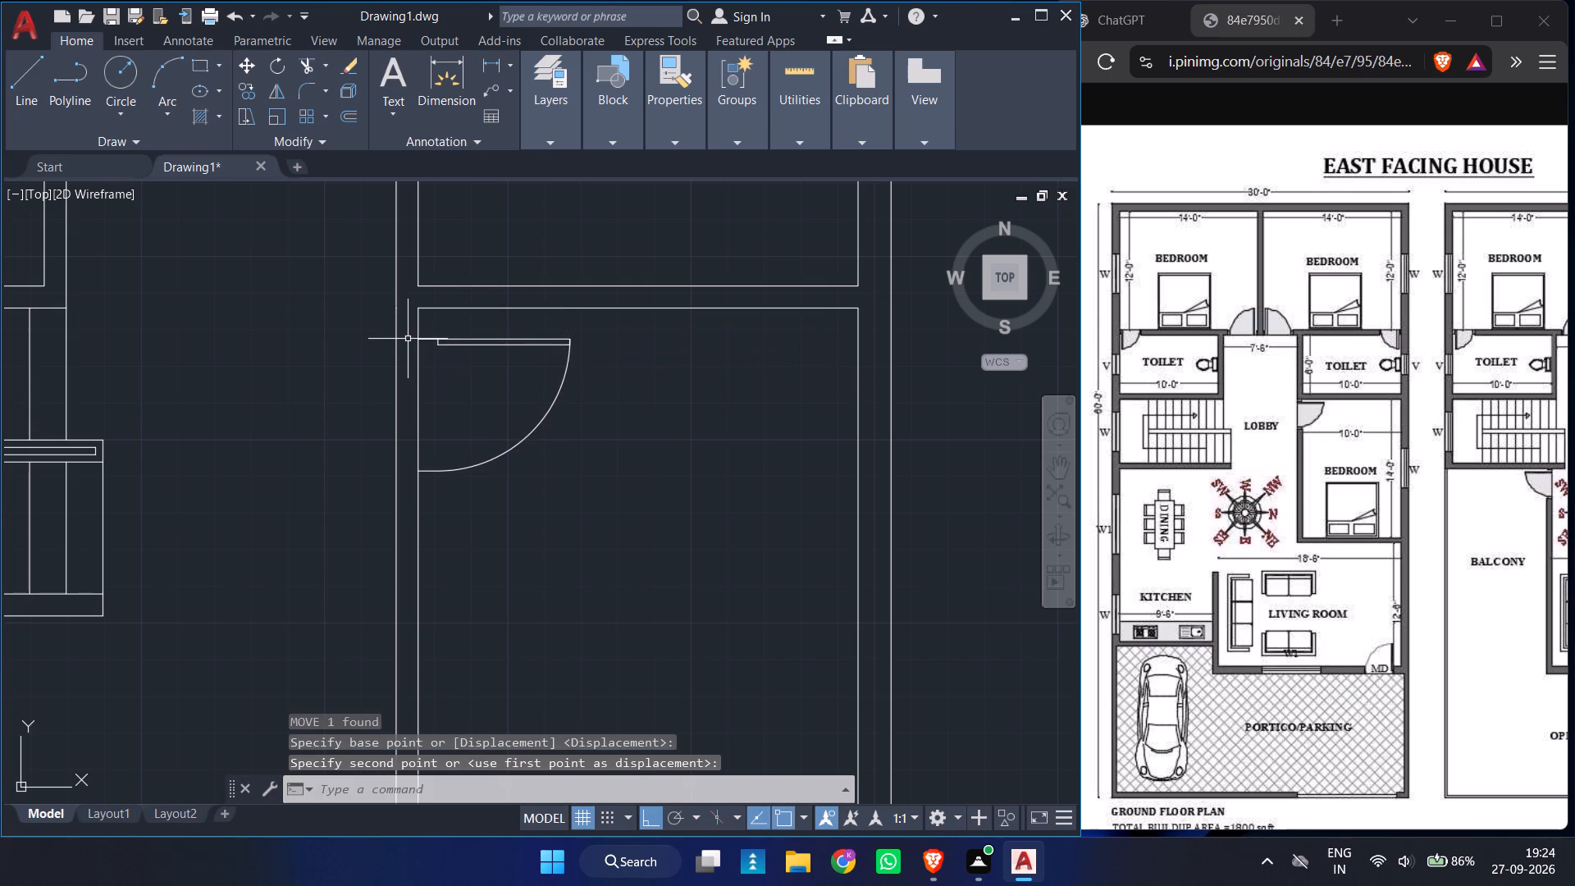
# Move the bedroom door 6" west so that its jamb end meets the lobby-side face of the bedroom's west wall.
pyautogui.click(443, 341)
pyautogui.press('space')
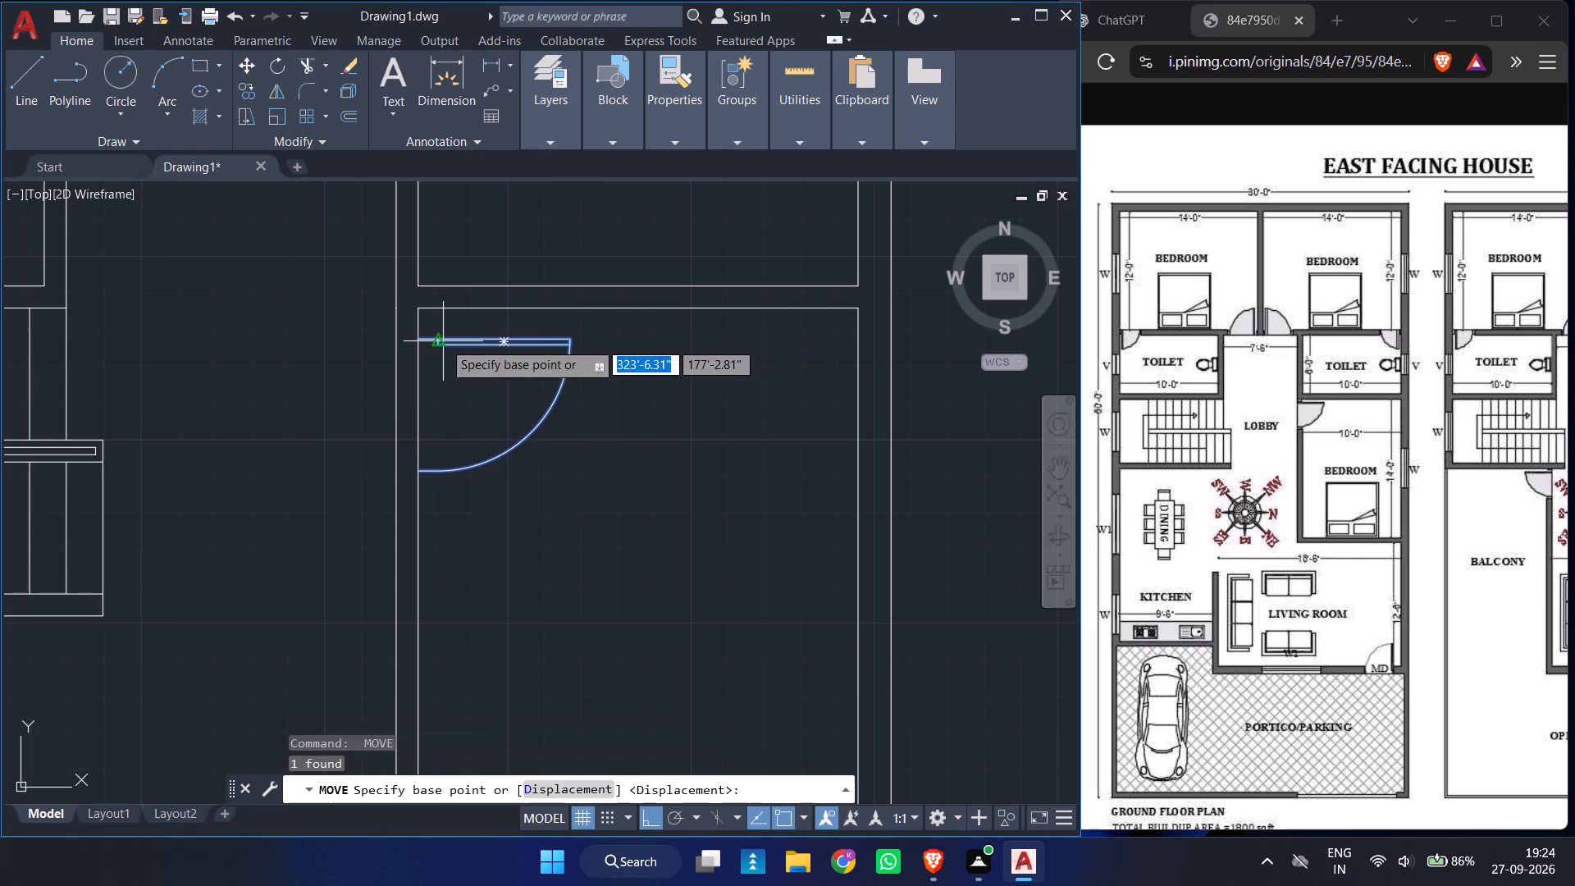
pyautogui.click(419, 337)
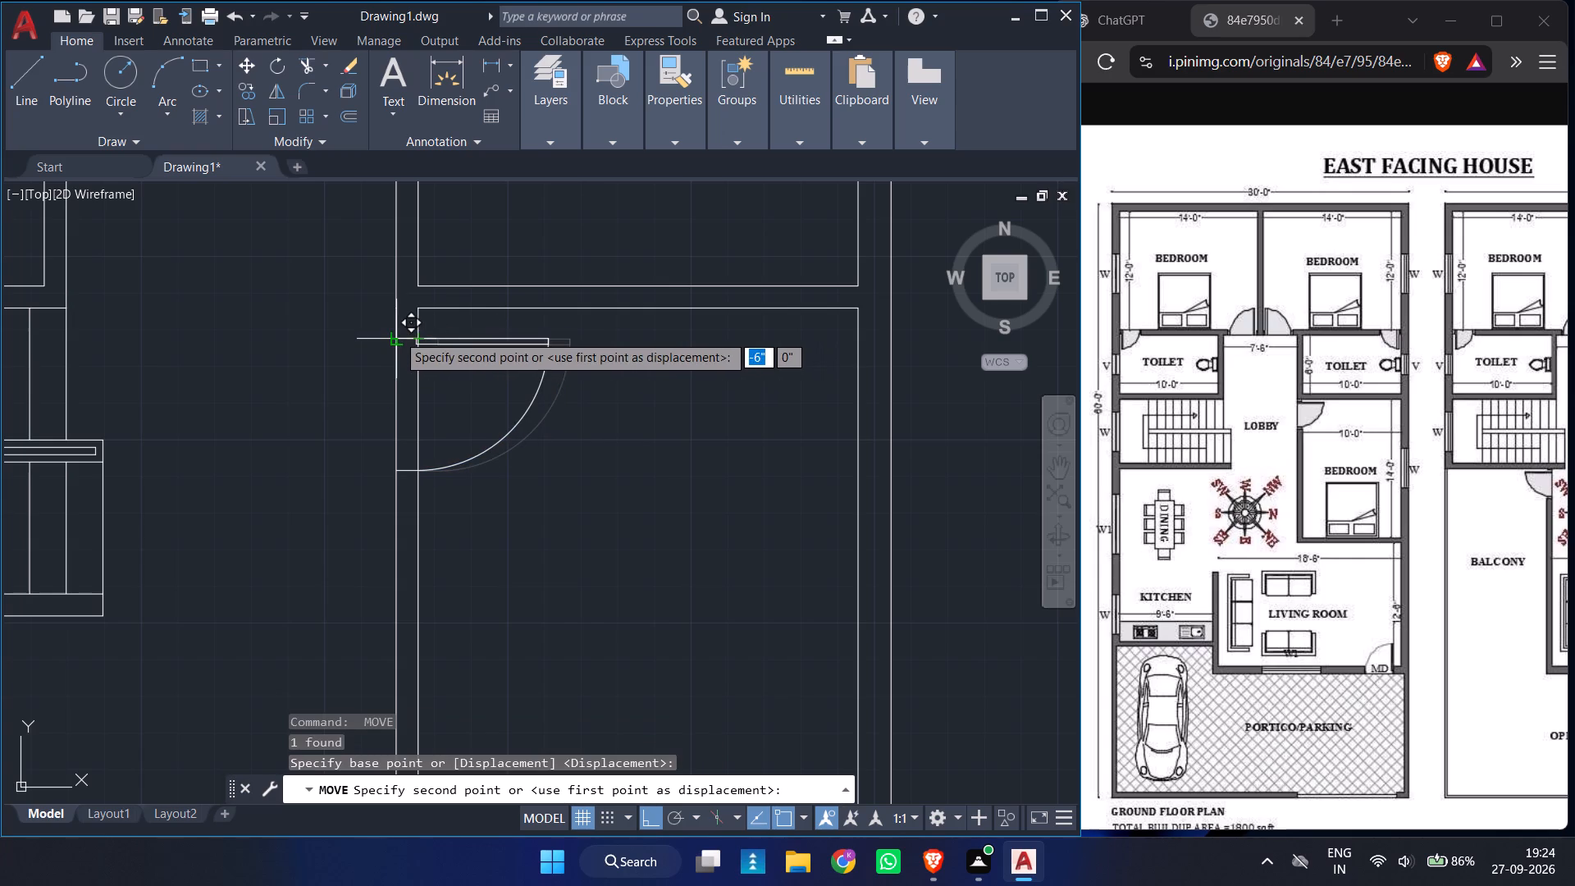
pyautogui.moveTo(397, 334); pyautogui.dragTo(546, 406)
# Trim both lines of the south bedroom's west wall across its door opening, including the short piece inside the door leaf.
pyautogui.write('TR')
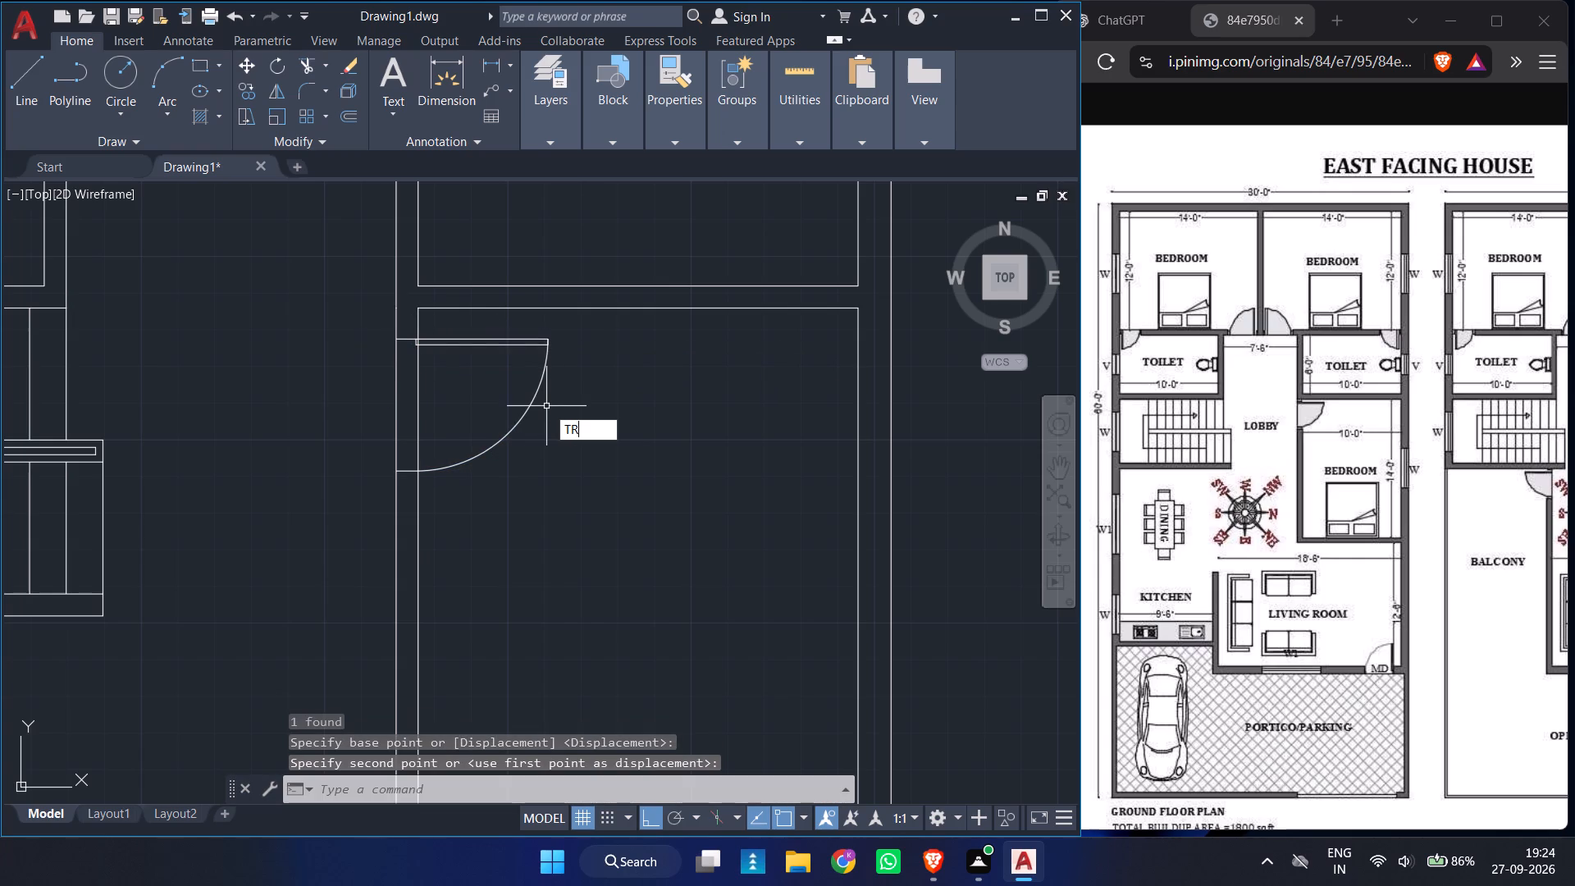
pyautogui.press('space')
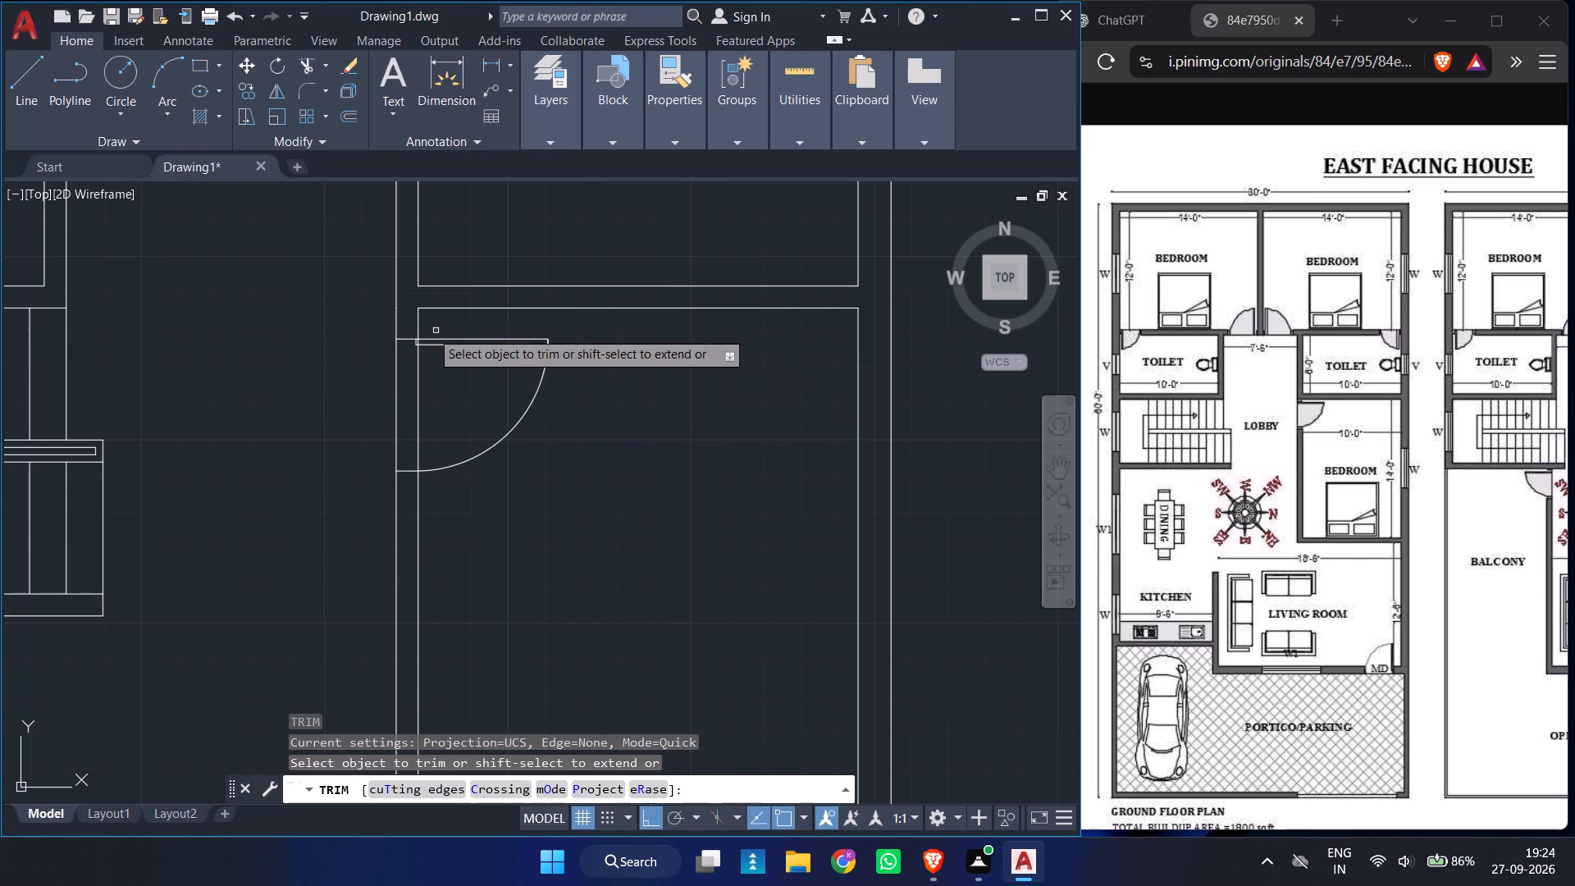
pyautogui.click(421, 432)
pyautogui.click(397, 417)
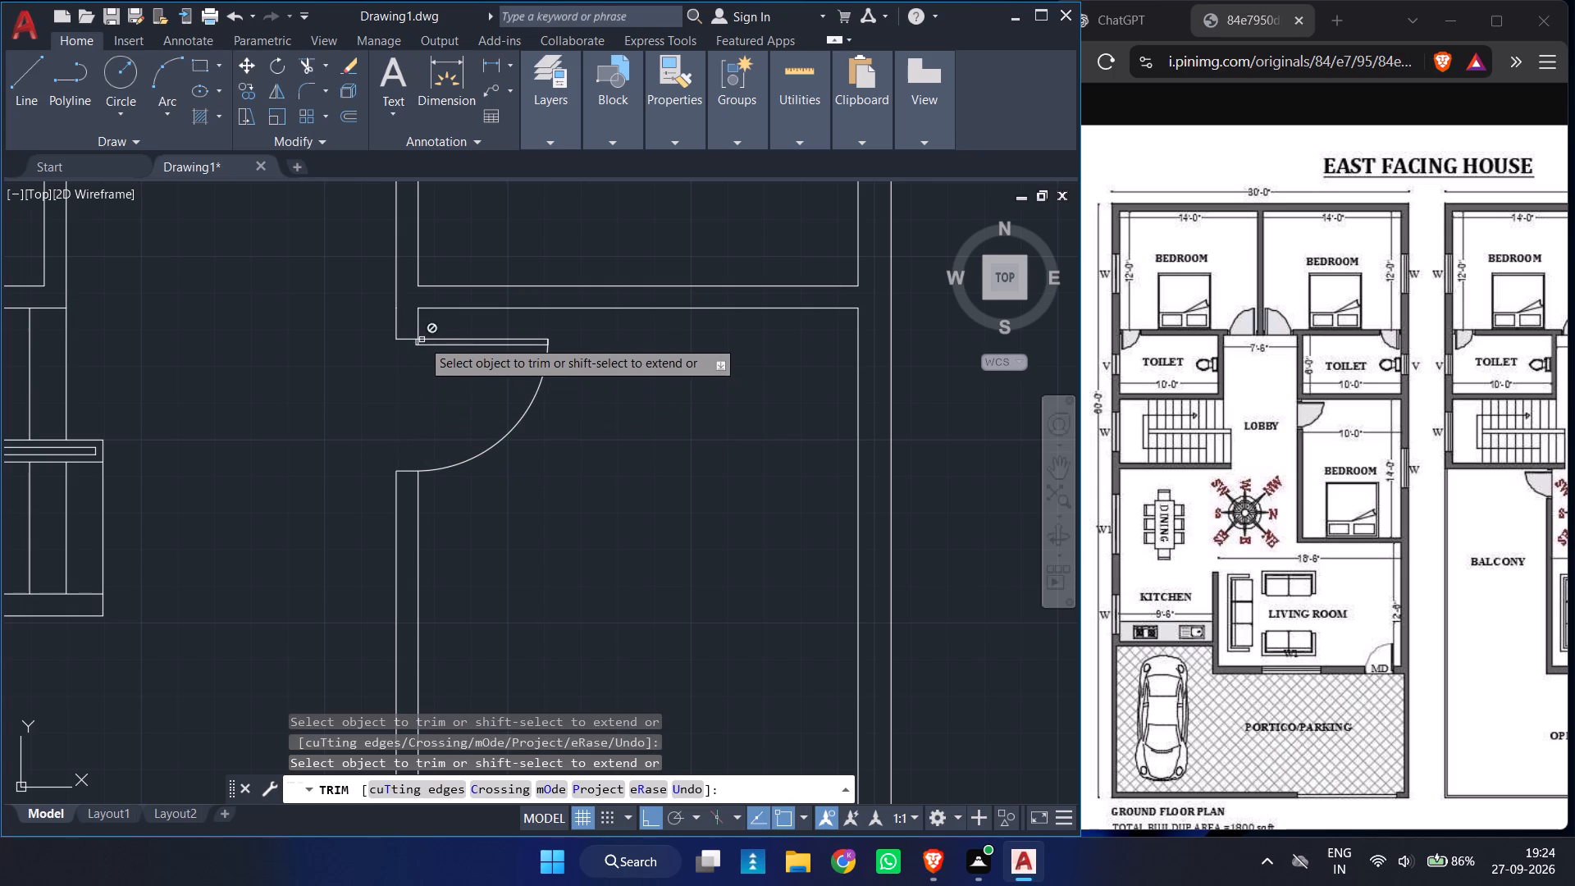
pyautogui.keyDown('ctrl'); pyautogui.scroll(7, 420, 340); pyautogui.keyUp('ctrl')
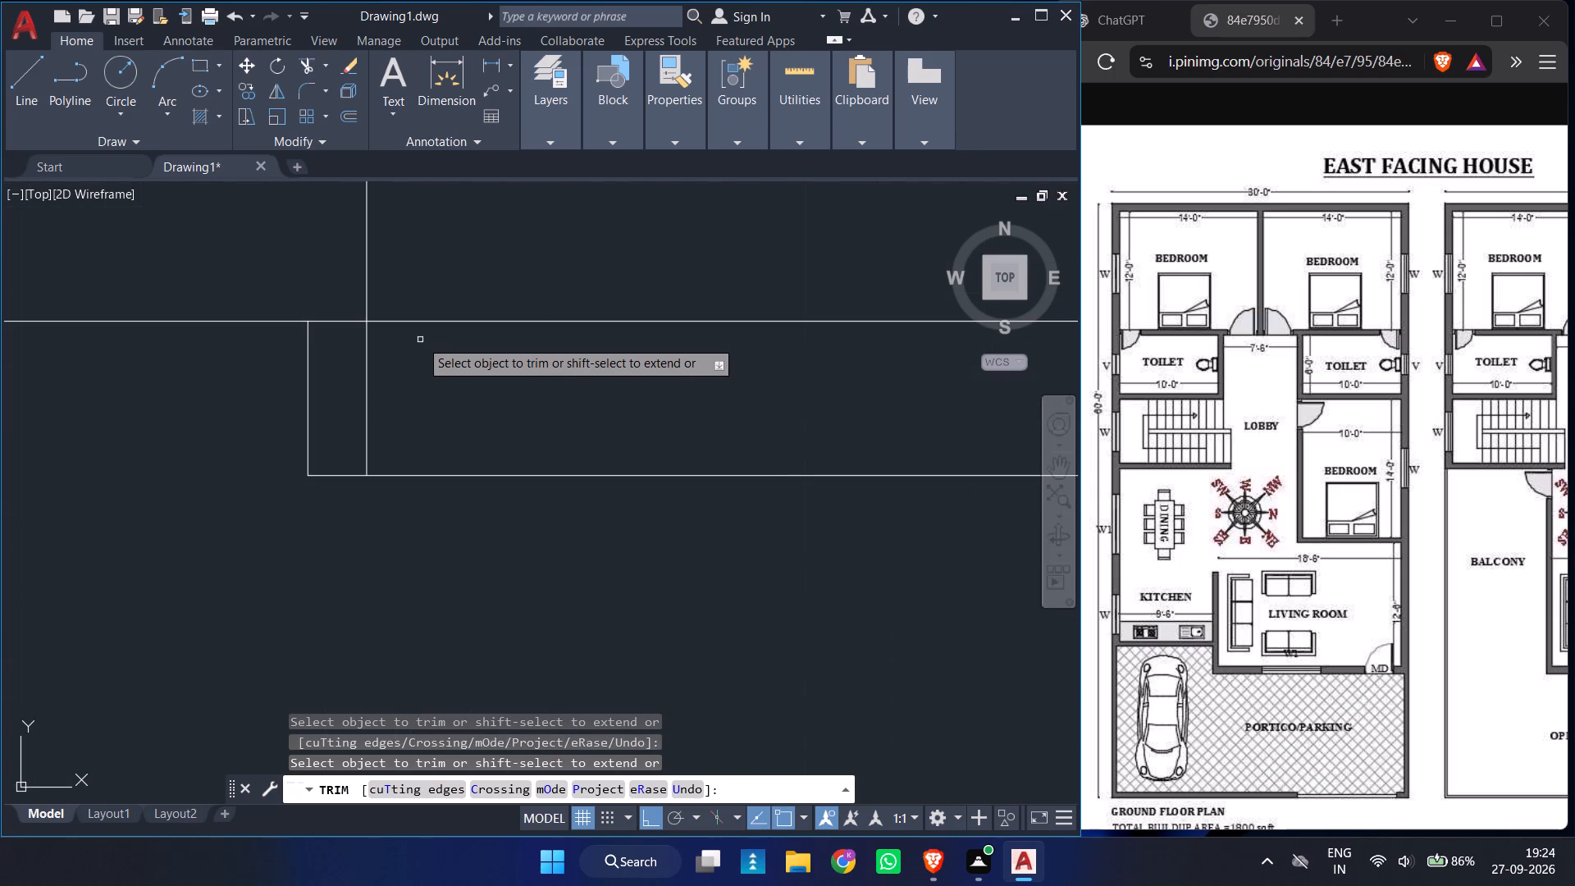
pyautogui.click(366, 367)
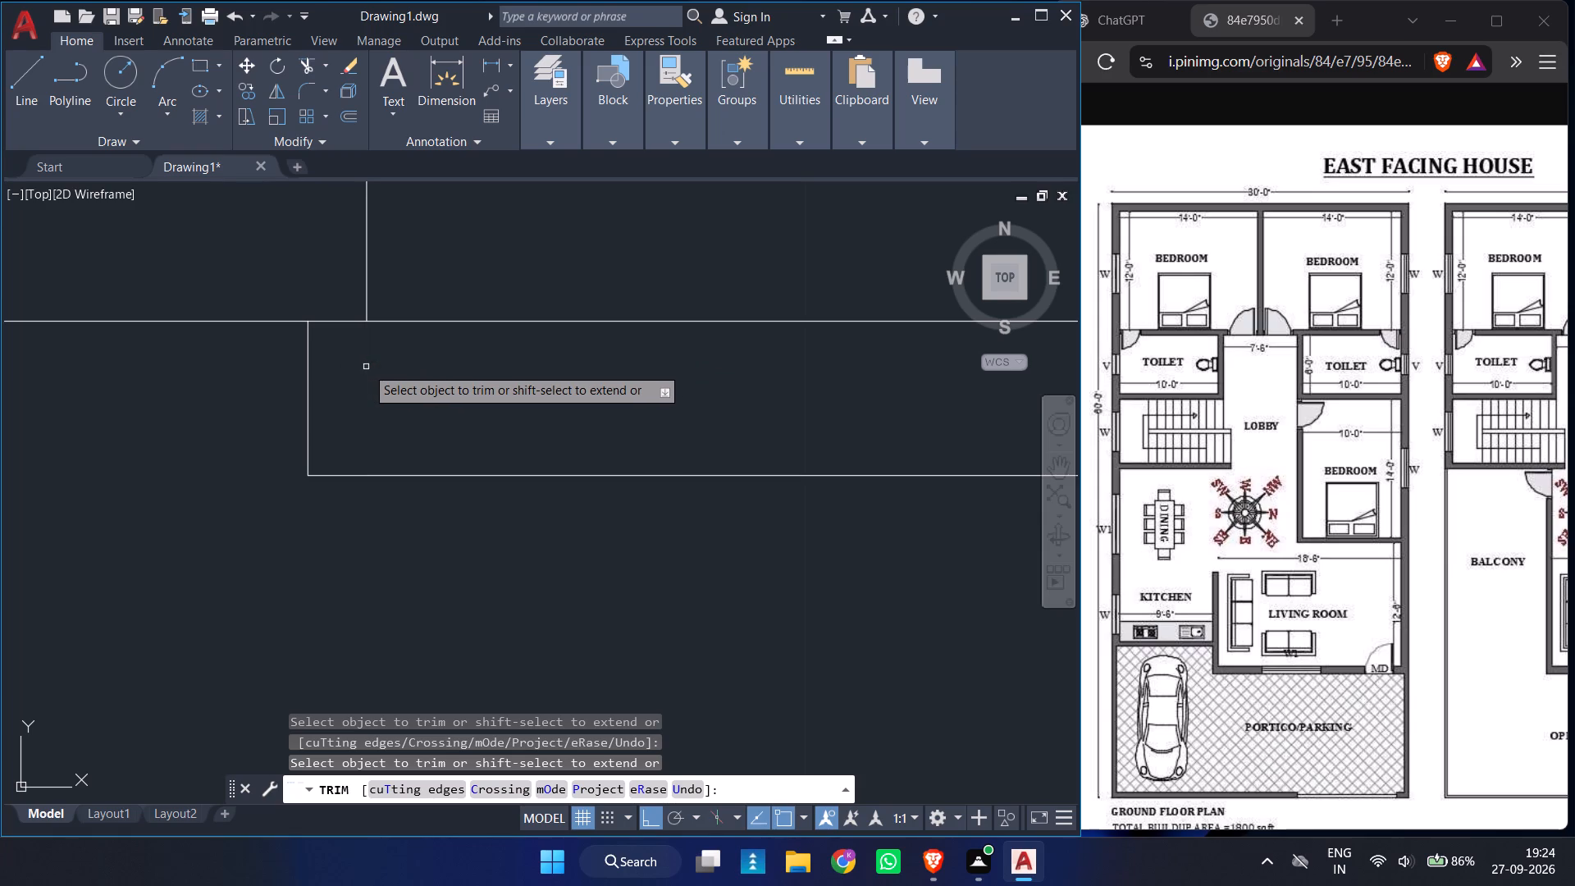
# Trim both wall lines across the east toilet's door opening, including the short piece crossing the door leaf.
pyautogui.keyDown('ctrl'); pyautogui.scroll(-8, 441, 532); pyautogui.keyUp('ctrl')
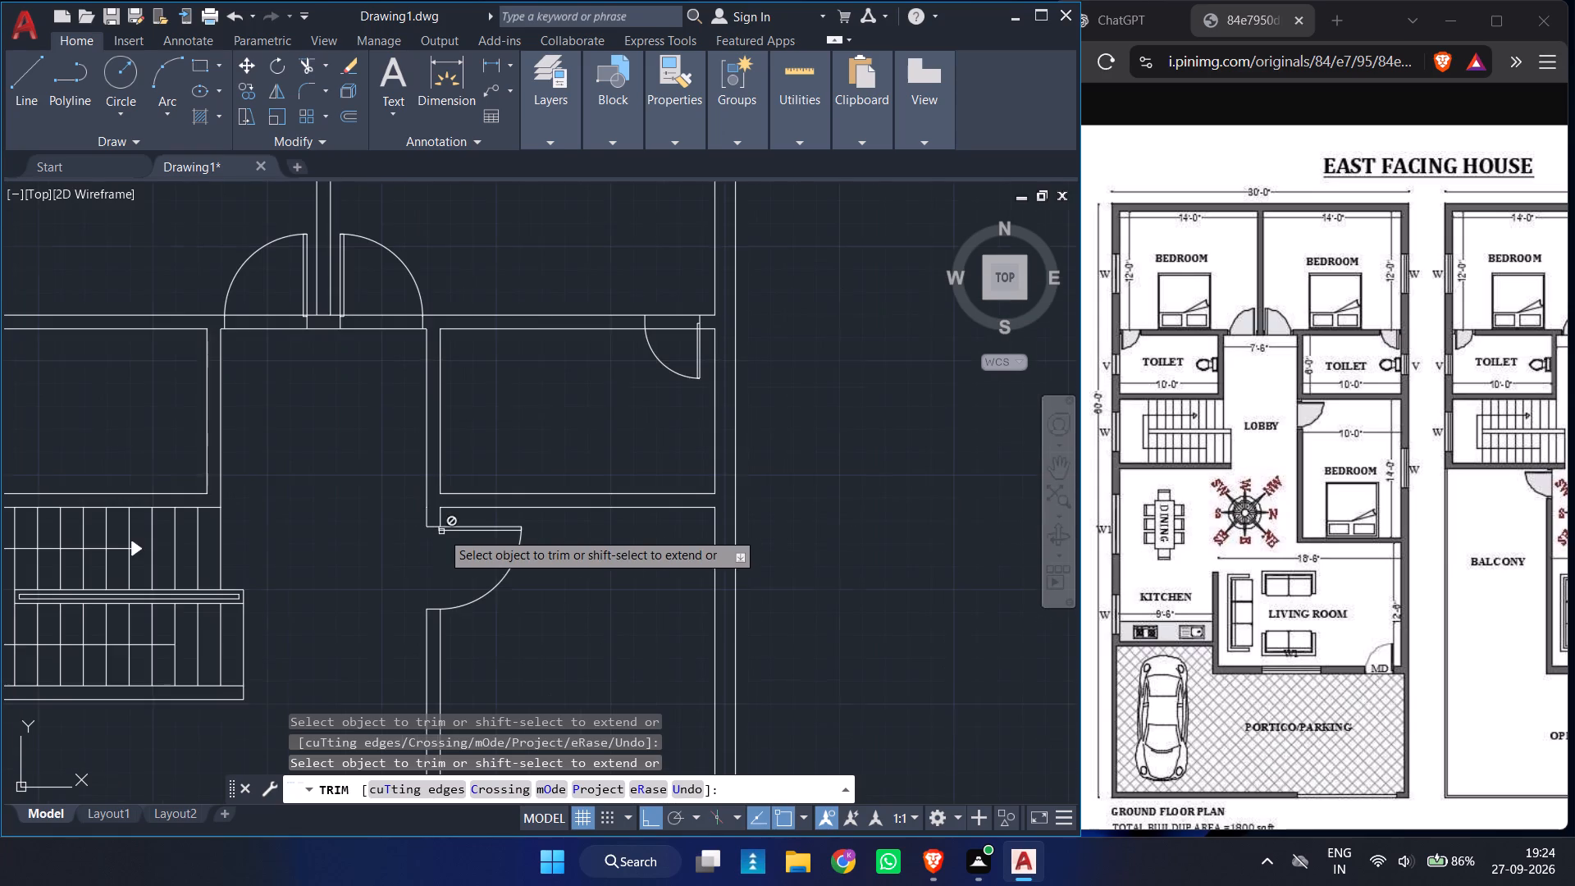
pyautogui.keyDown('ctrl'); pyautogui.scroll(-2, 441, 532); pyautogui.keyUp('ctrl')
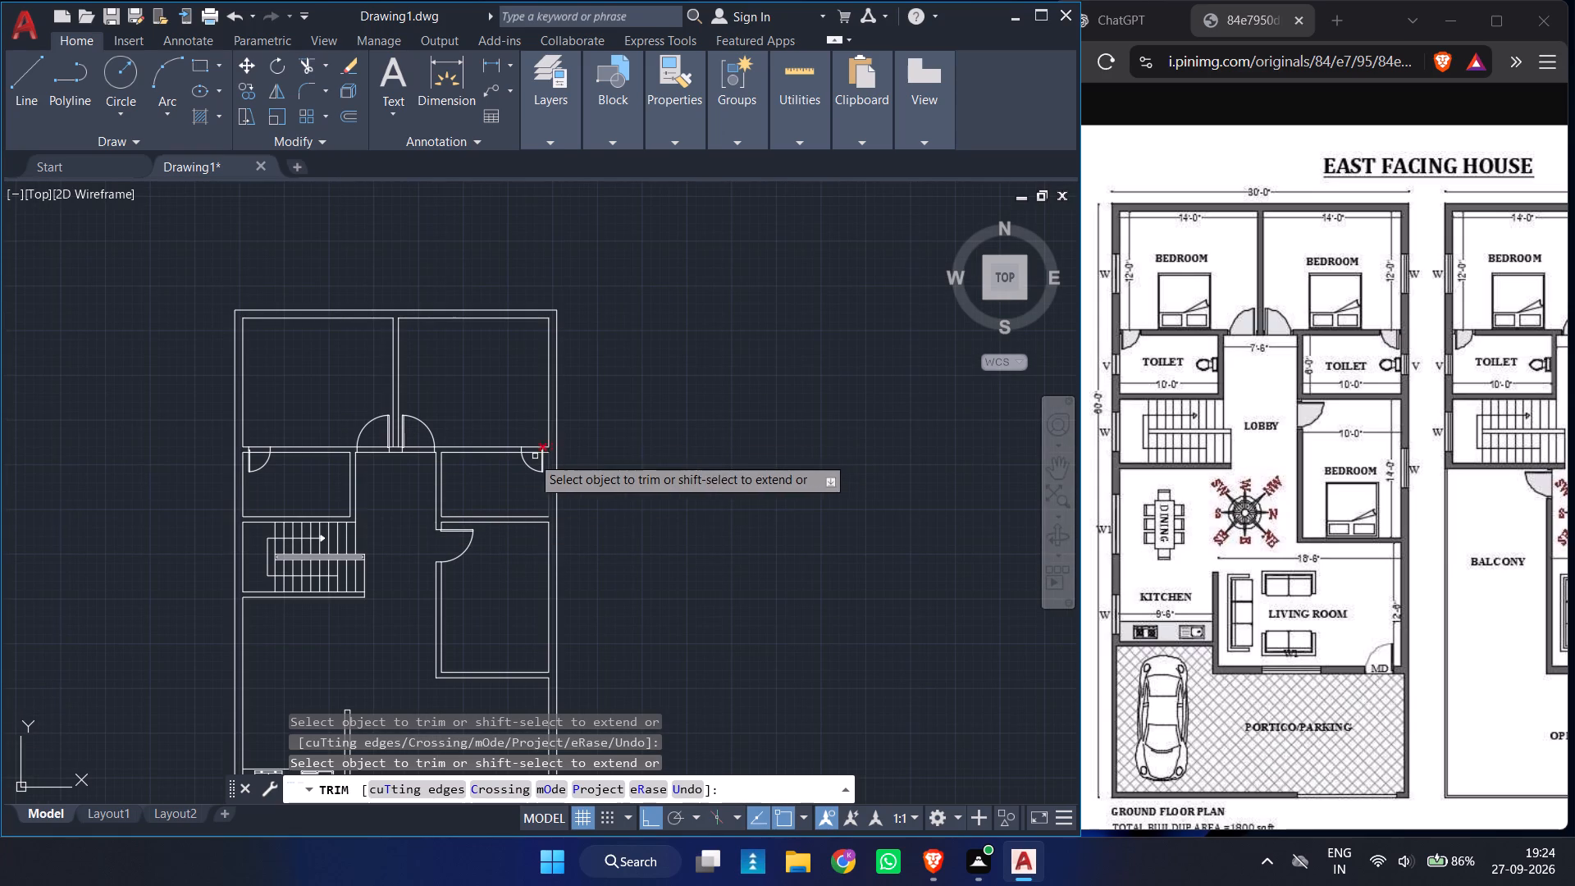
pyautogui.keyDown('ctrl'); pyautogui.scroll(3, 531, 456); pyautogui.keyUp('ctrl')
pyautogui.keyDown('ctrl'); pyautogui.scroll(3, 613, 422); pyautogui.keyUp('ctrl')
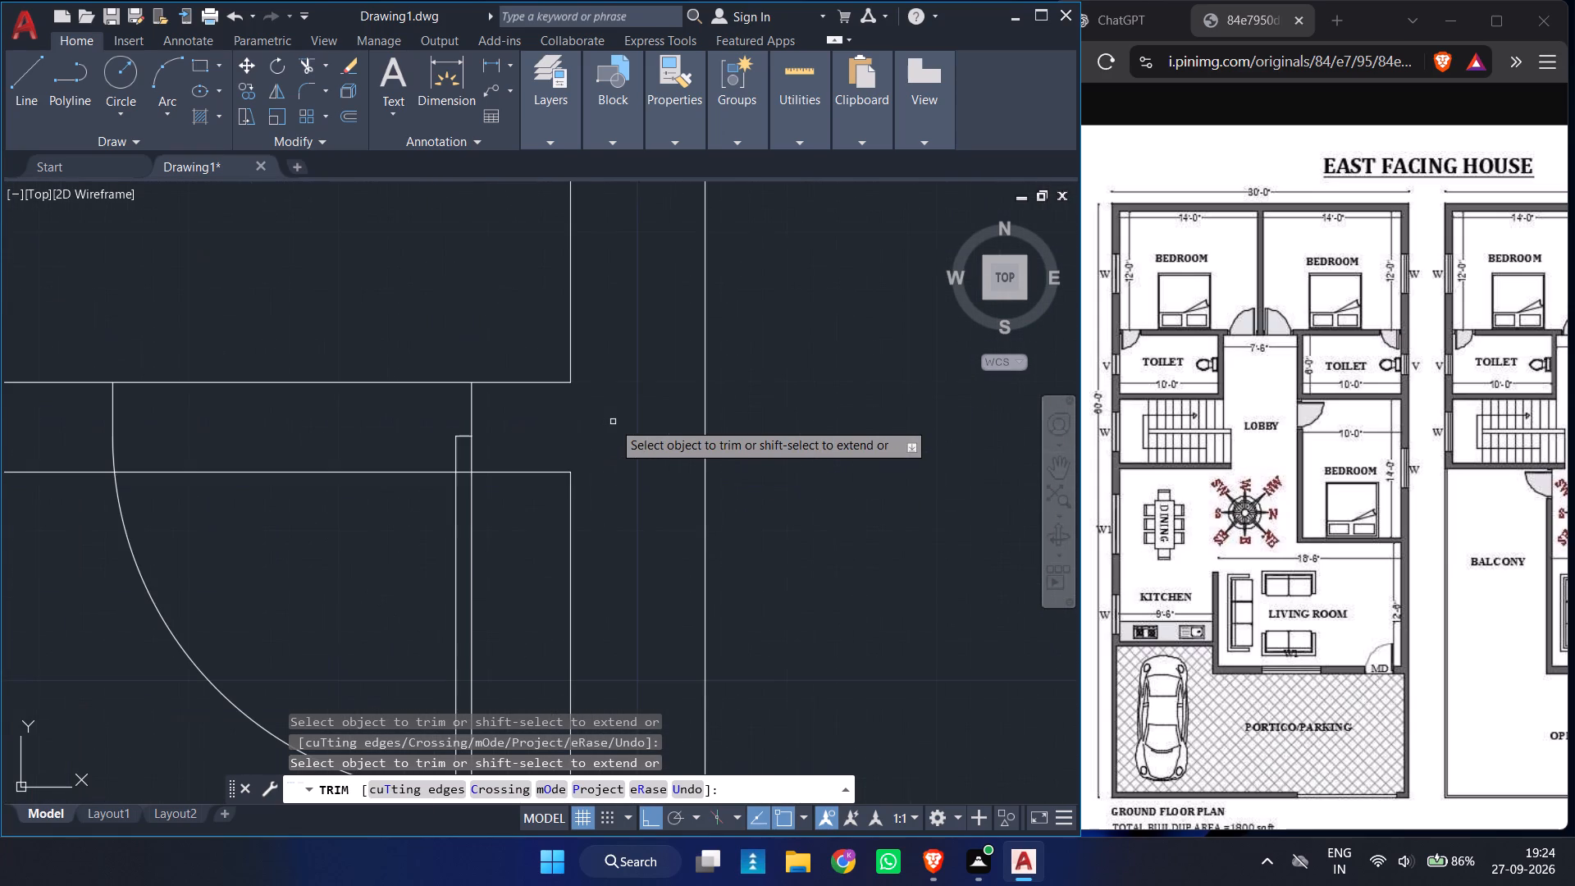
pyautogui.click(464, 472)
pyautogui.click(410, 381)
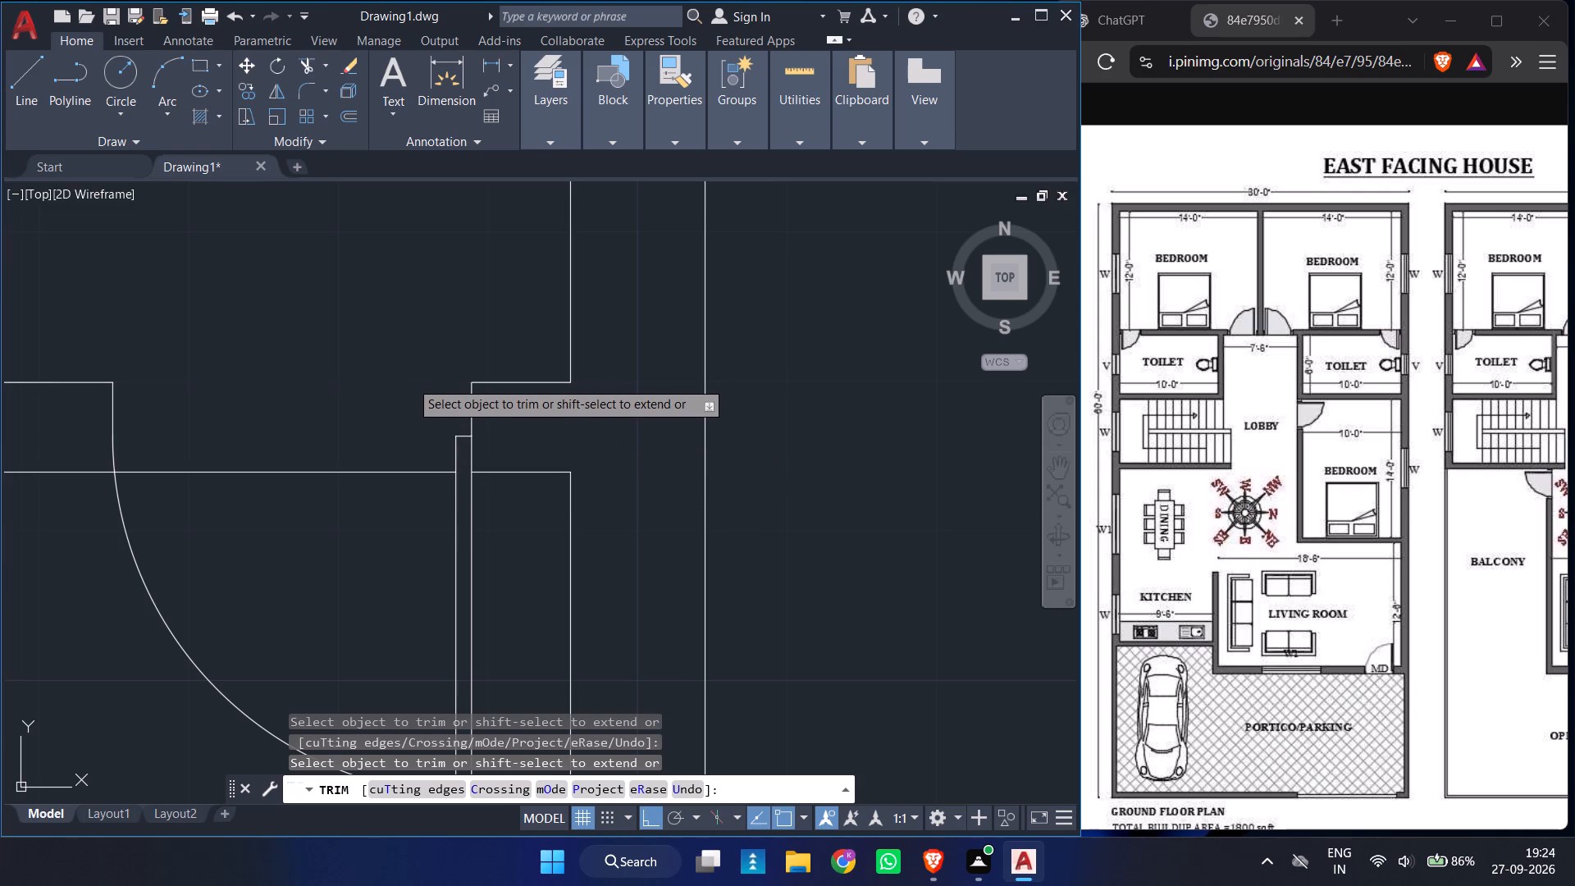
pyautogui.click(353, 474)
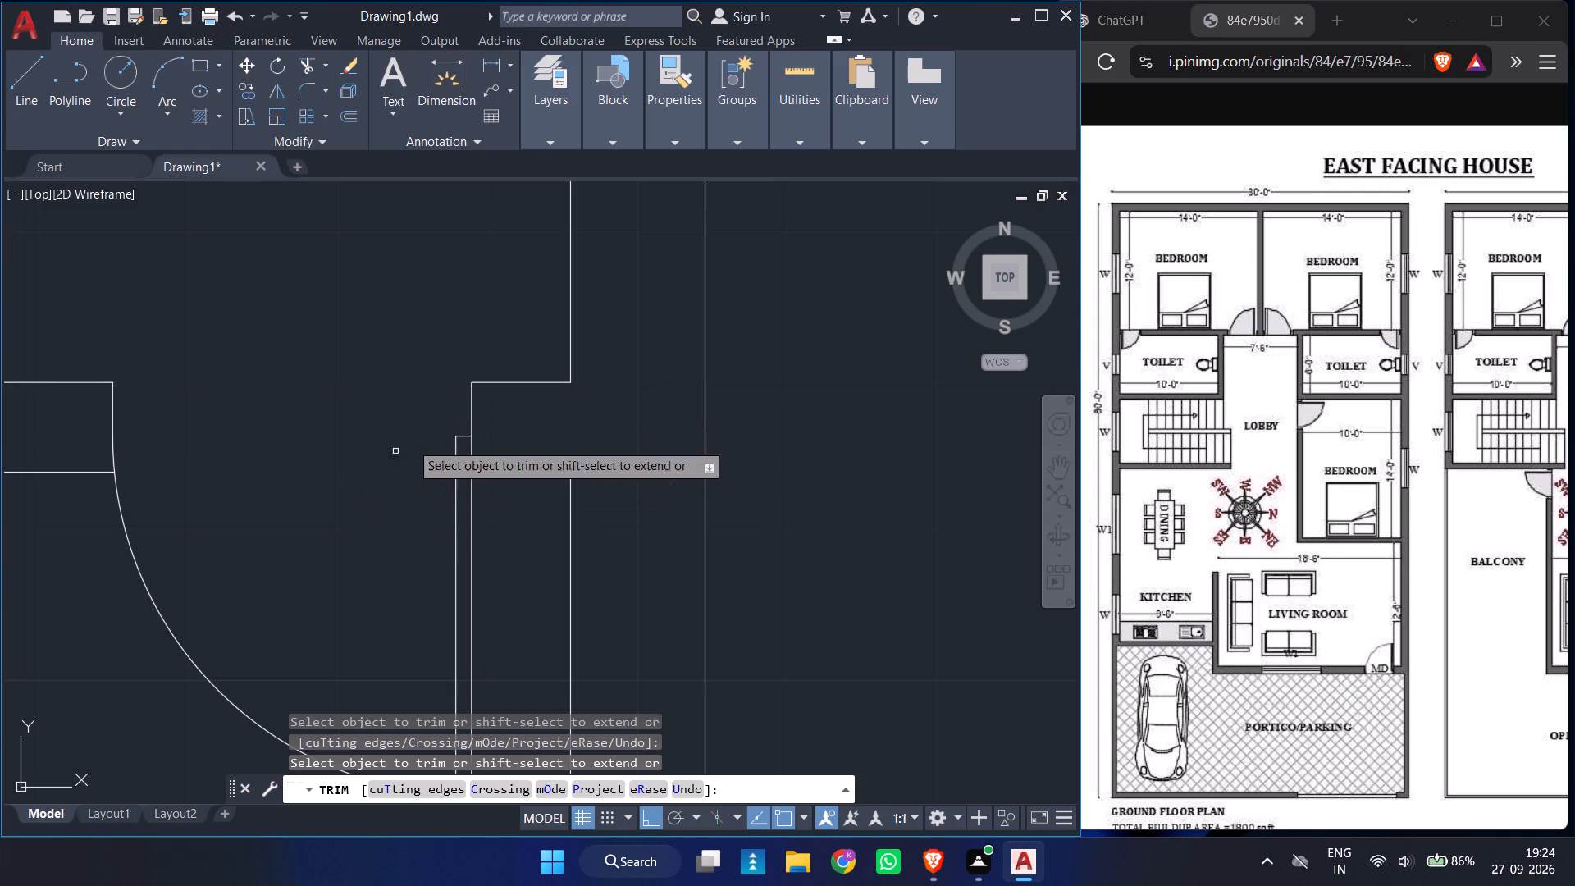
# Trim both wall lines across the west toilet's door opening, including the short piece crossing the door leaf.
pyautogui.keyDown('ctrl'); pyautogui.scroll(-5, 603, 359); pyautogui.keyUp('ctrl')
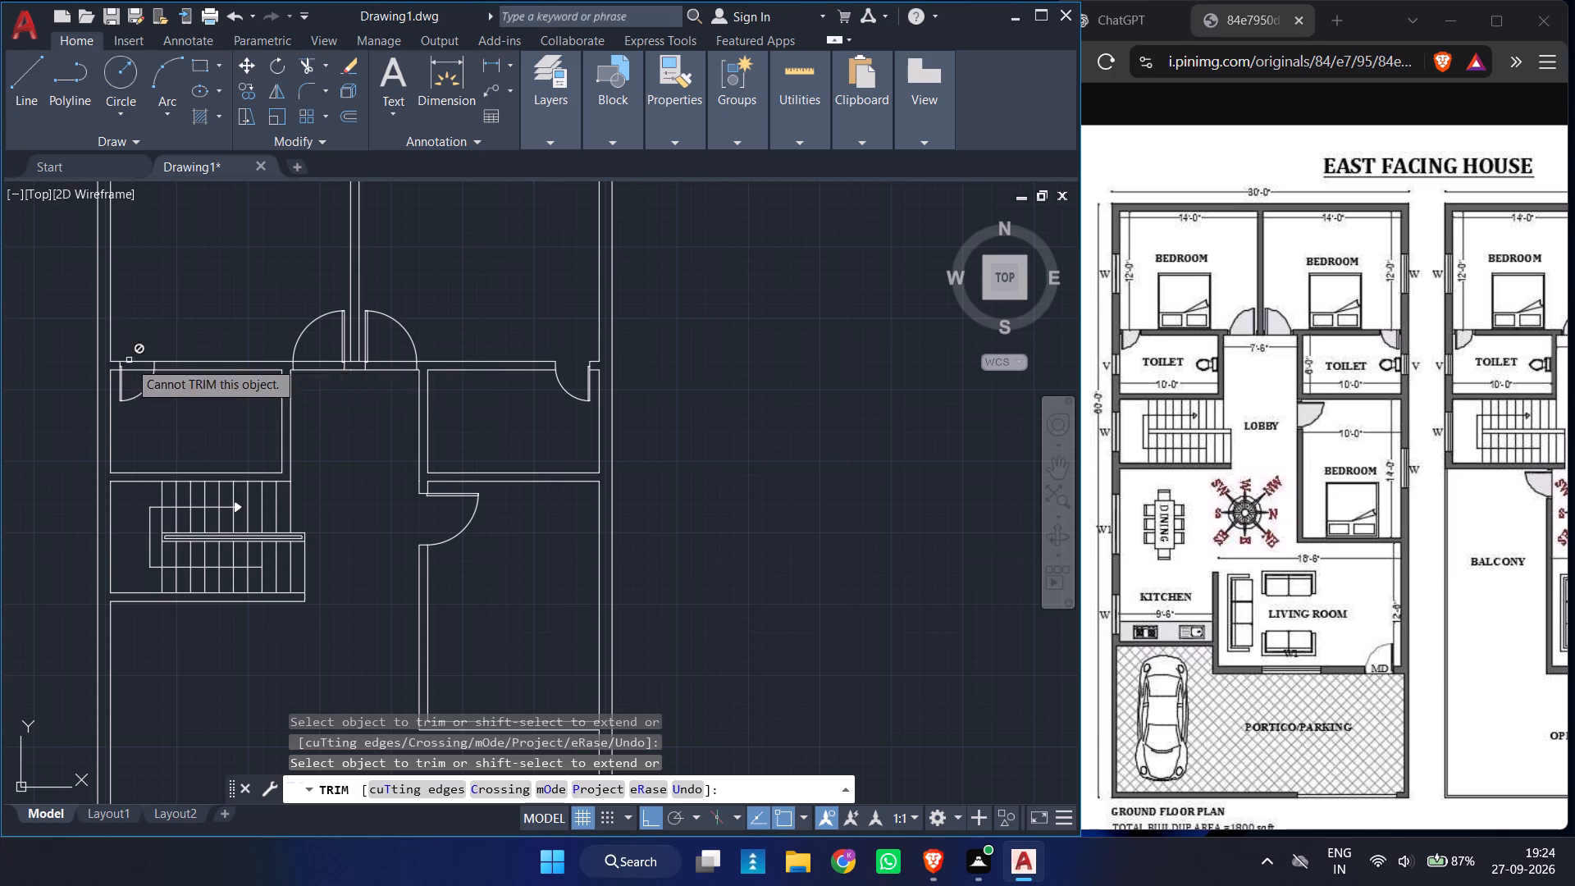
pyautogui.keyDown('ctrl'); pyautogui.scroll(3, 109, 366); pyautogui.keyUp('ctrl')
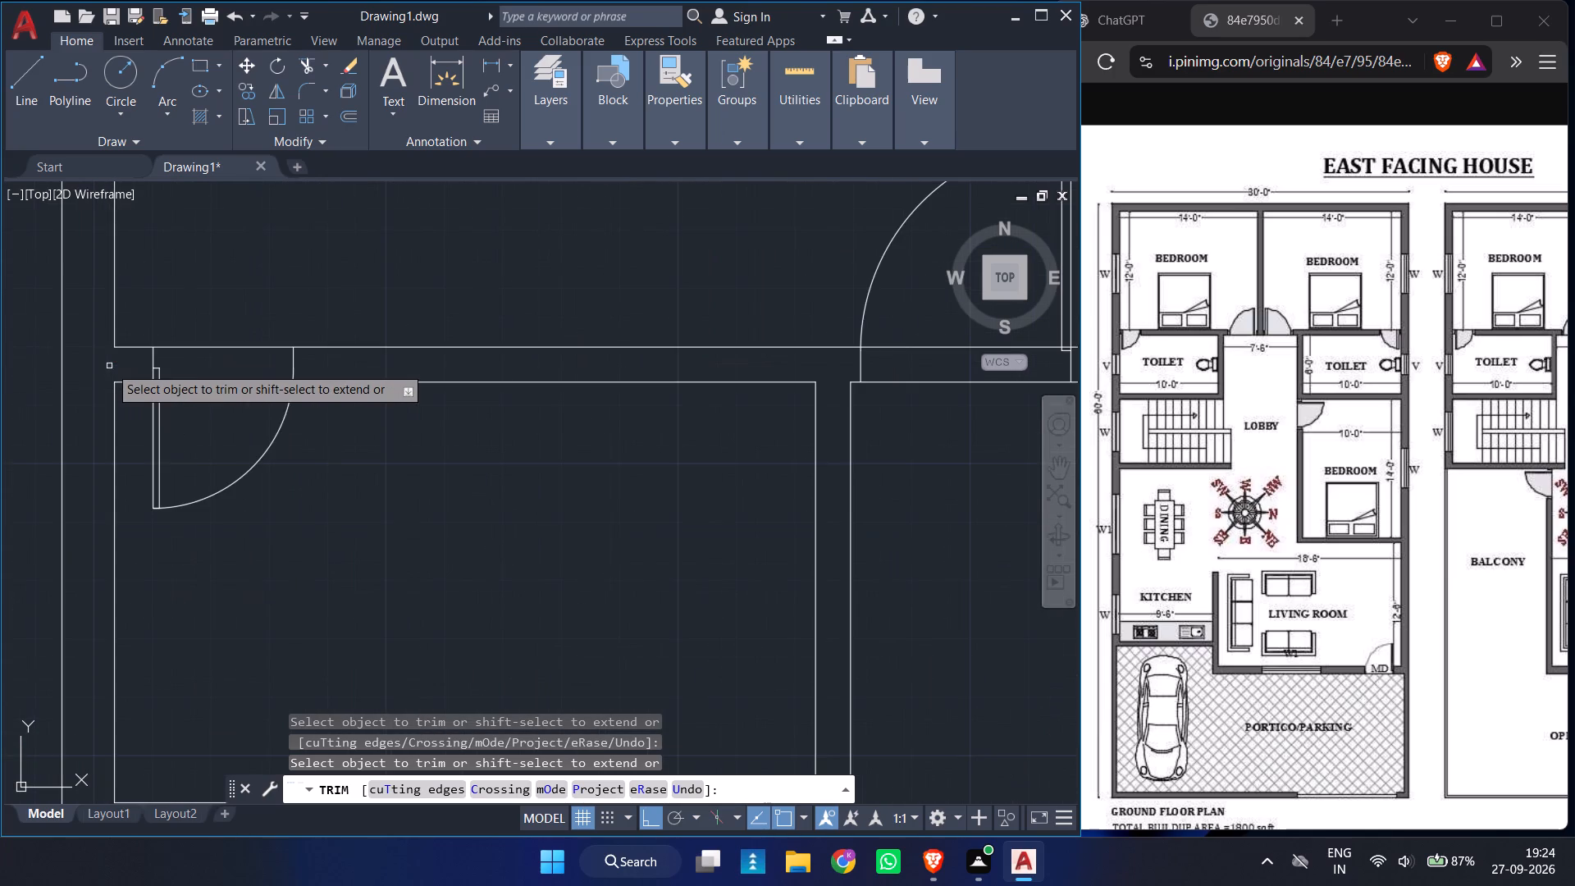
pyautogui.keyDown('ctrl'); pyautogui.scroll(5, 109, 366); pyautogui.keyUp('ctrl')
pyautogui.keyDown('ctrl'); pyautogui.scroll(-2, 109, 366); pyautogui.keyUp('ctrl')
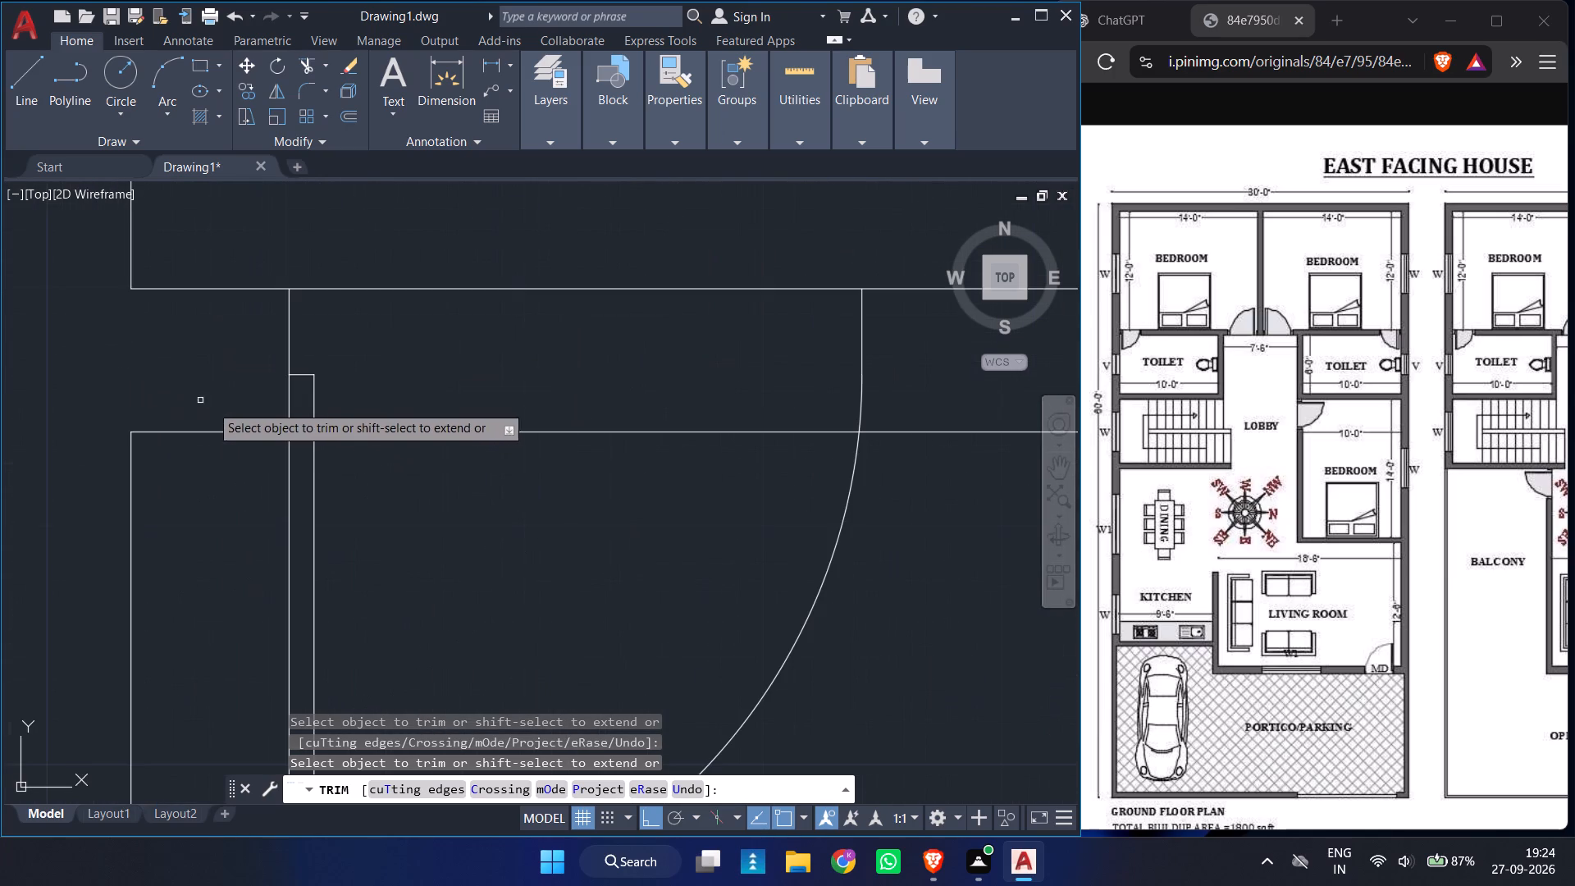
pyautogui.click(298, 432)
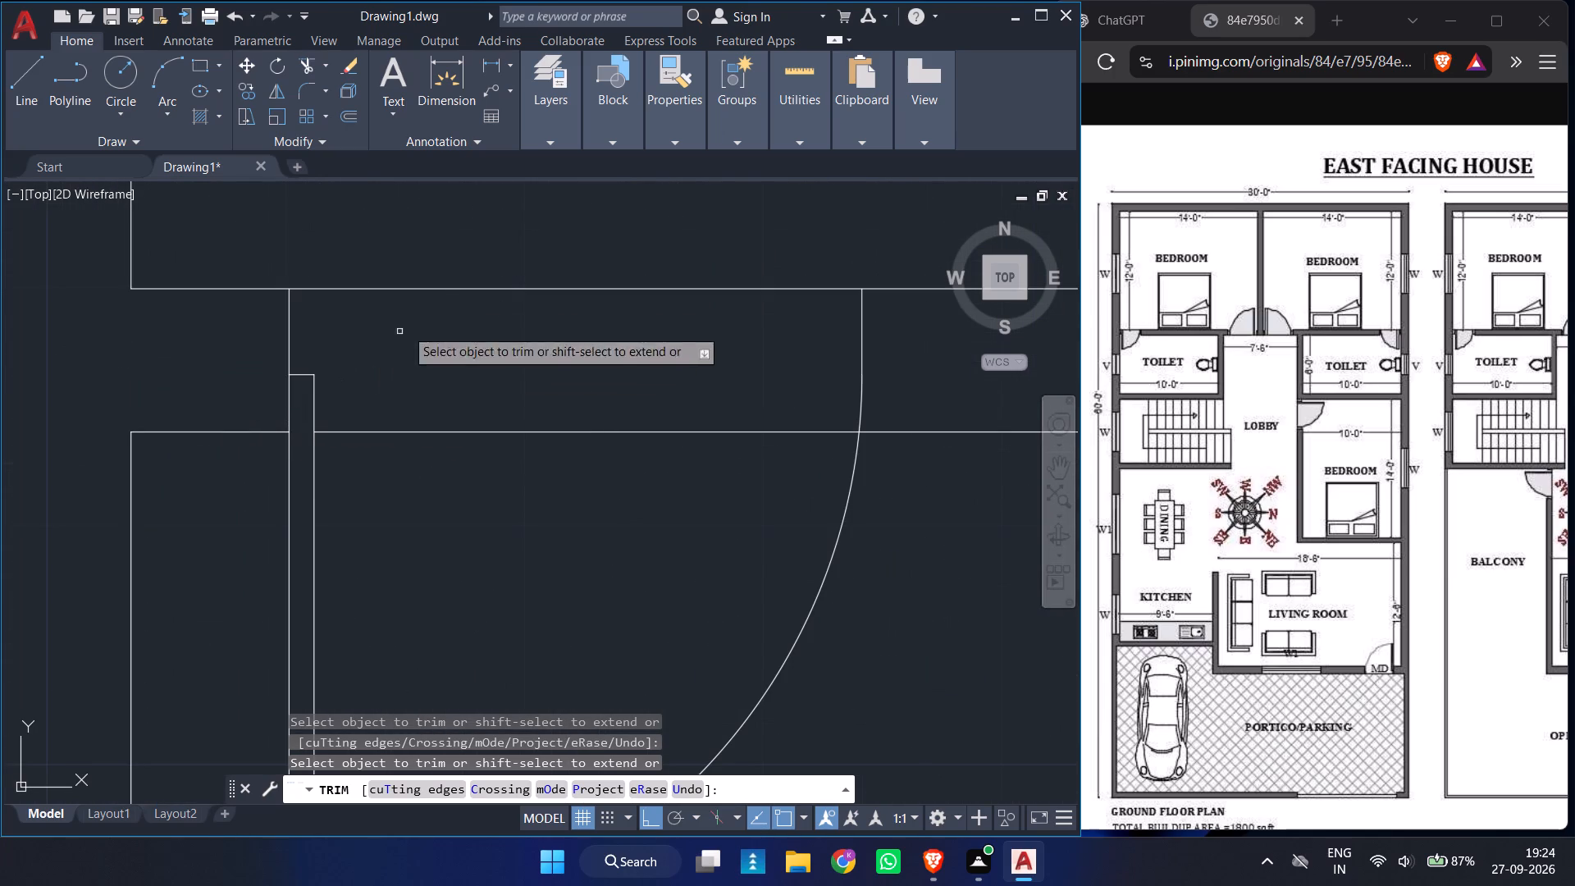
pyautogui.click(514, 289)
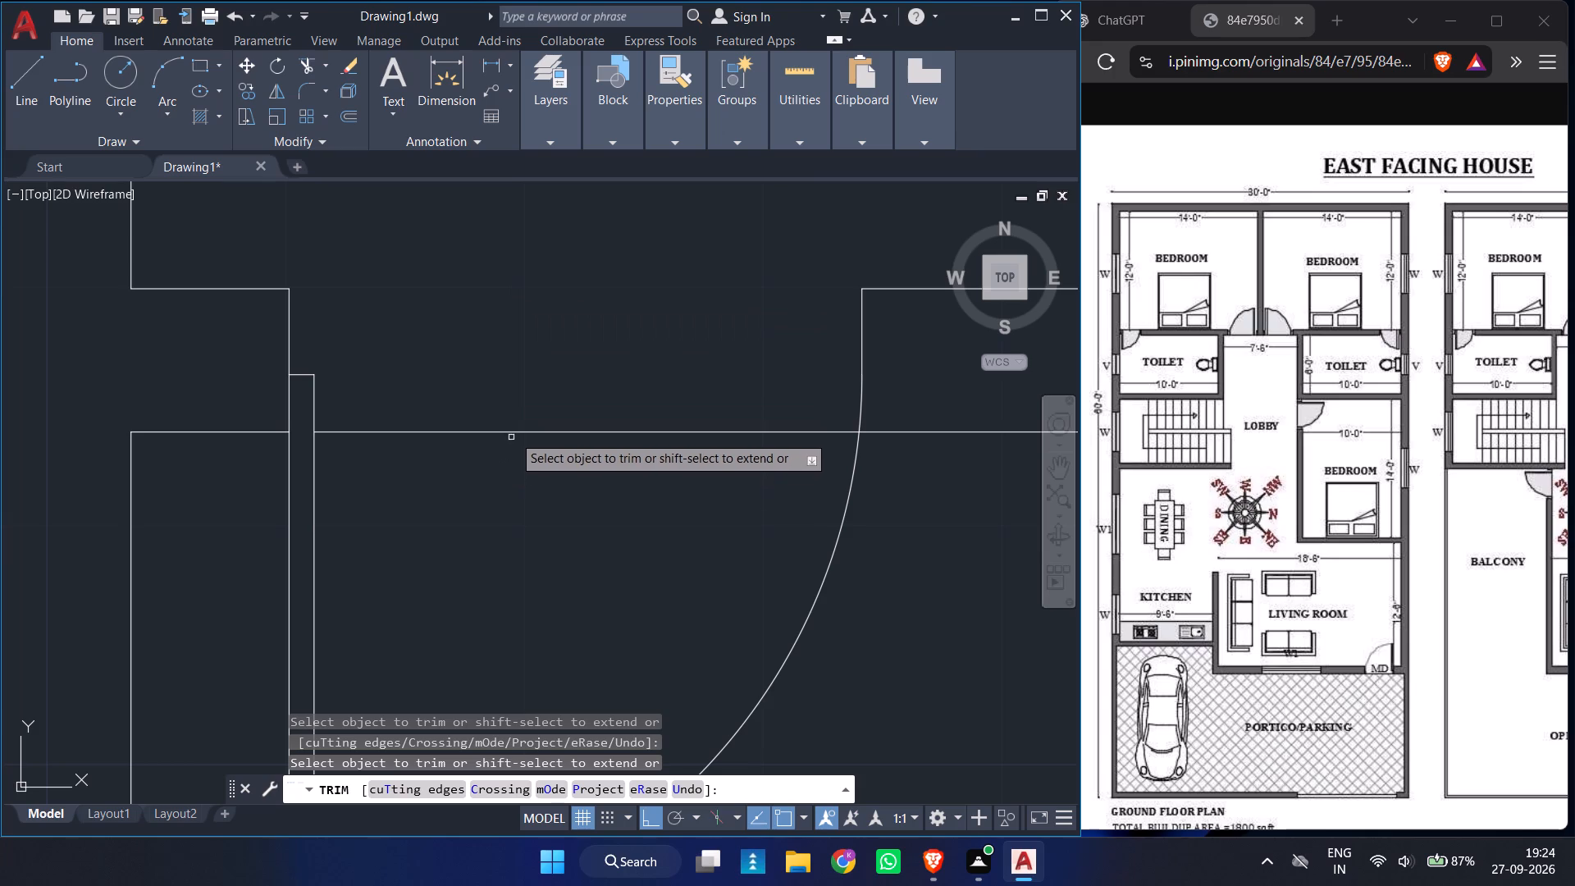
pyautogui.click(514, 432)
# Trim both wall lines across the northwest bedroom's door opening, including the short piece crossing the door leaf.
pyautogui.keyDown('ctrl'); pyautogui.scroll(-2, 514, 432); pyautogui.keyUp('ctrl')
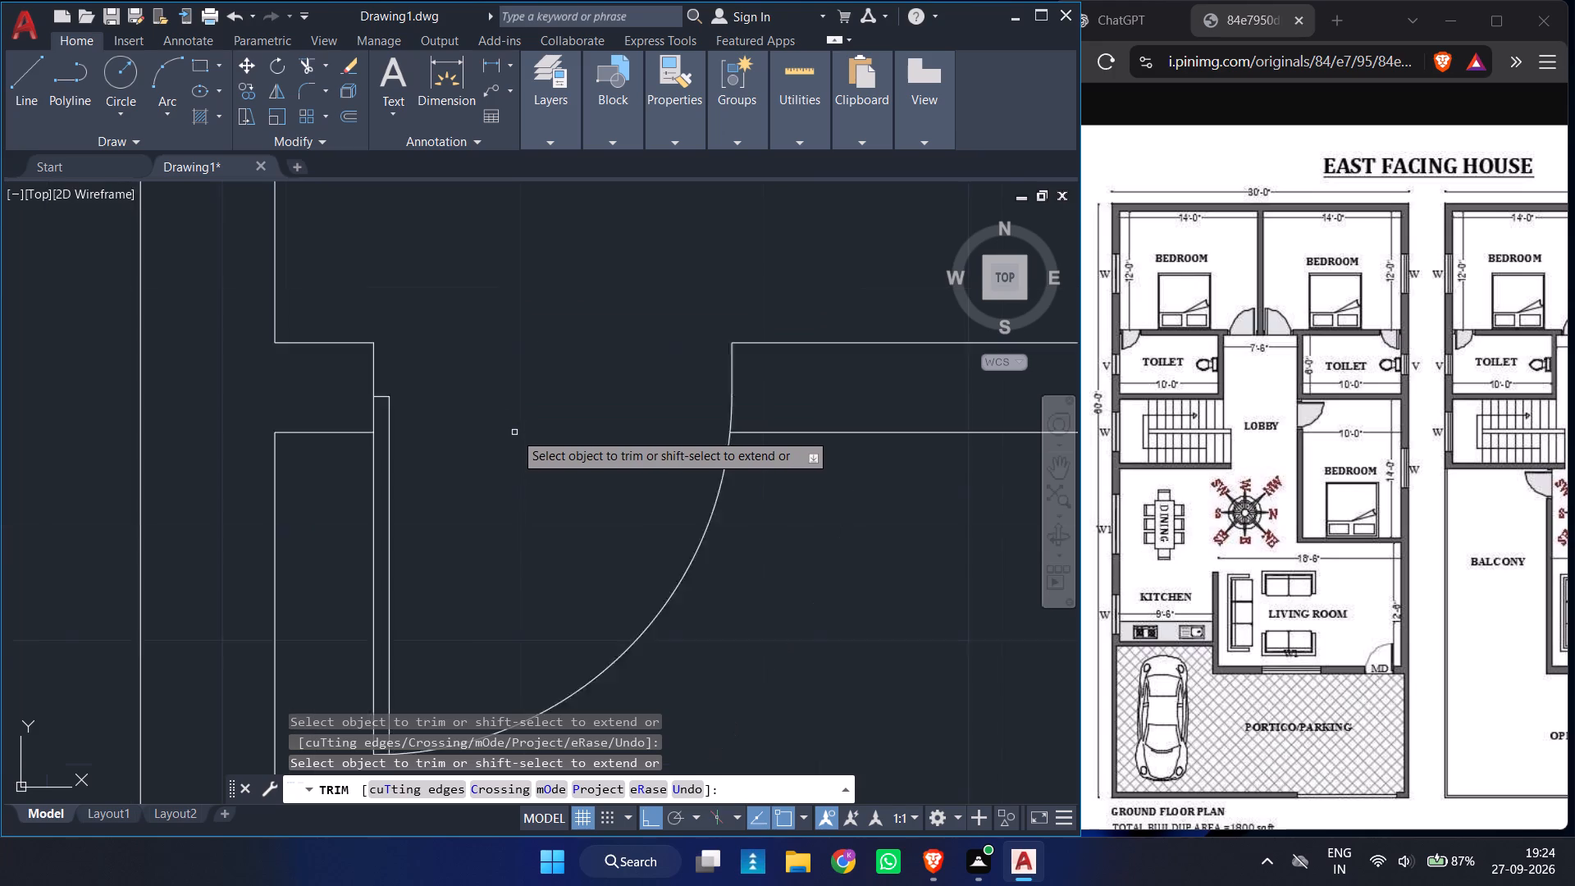
pyautogui.keyDown('ctrl'); pyautogui.scroll(-5, 514, 432); pyautogui.keyUp('ctrl')
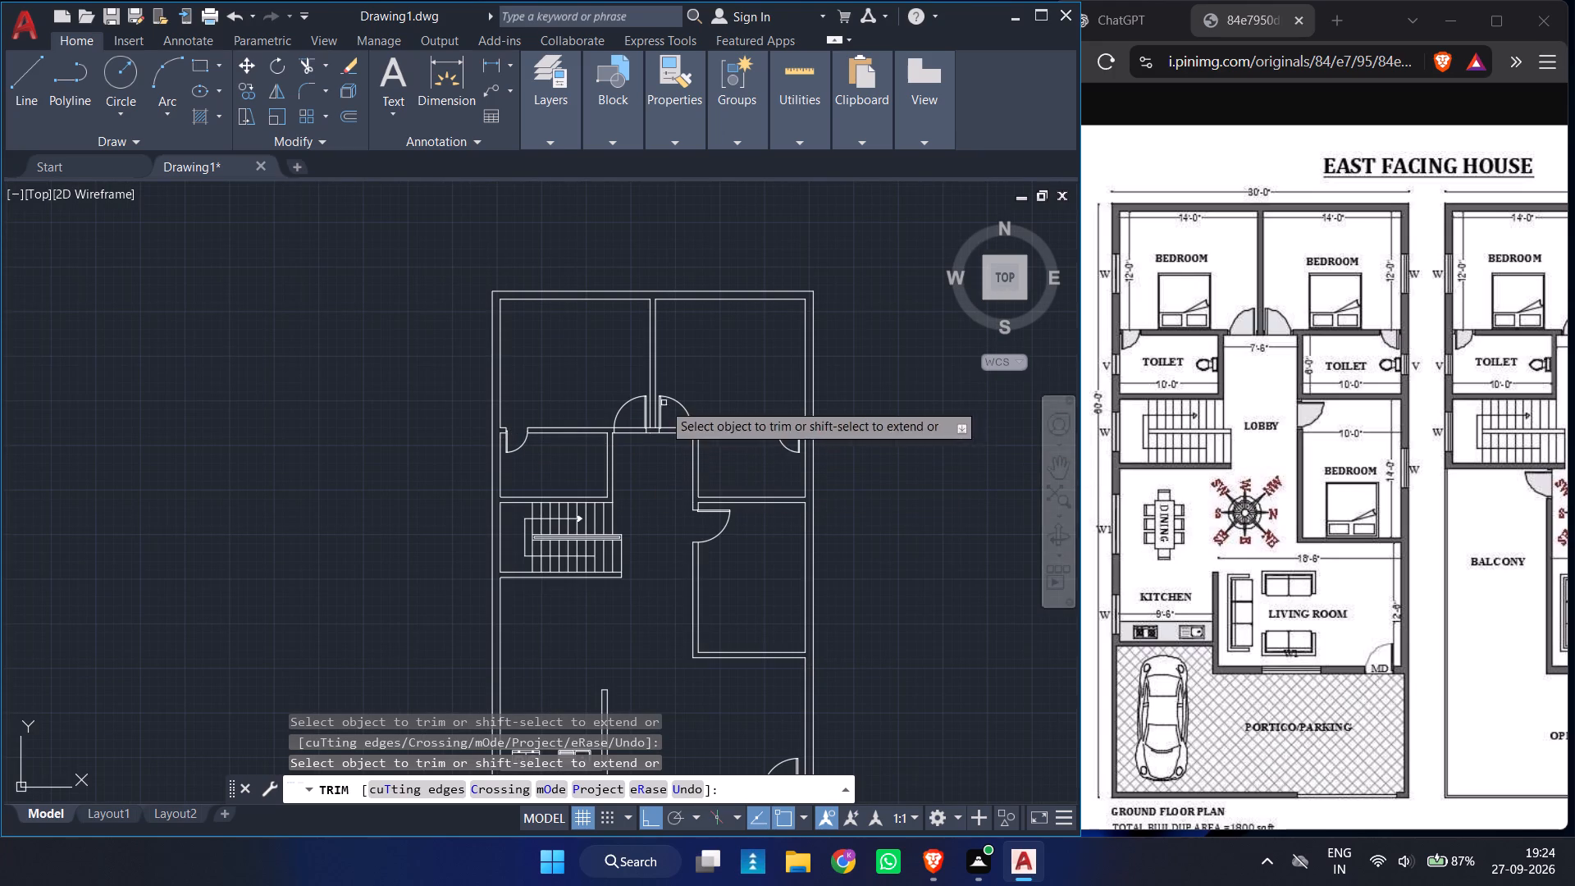
pyautogui.scroll(1, 656, 460)
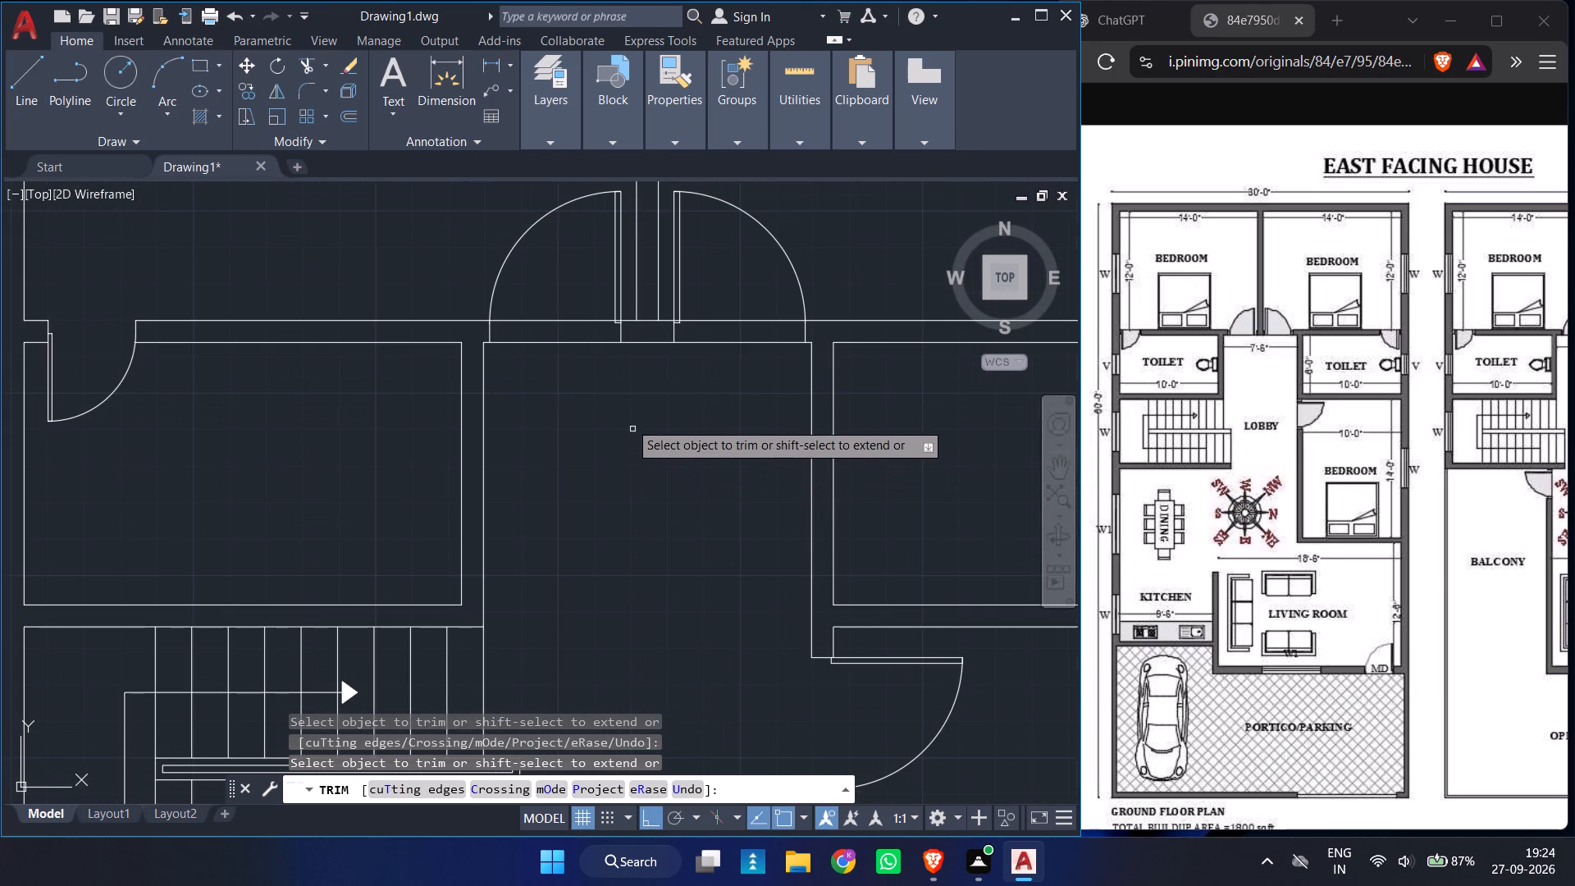
pyautogui.keyDown('ctrl'); pyautogui.scroll(2, 575, 308); pyautogui.keyUp('ctrl')
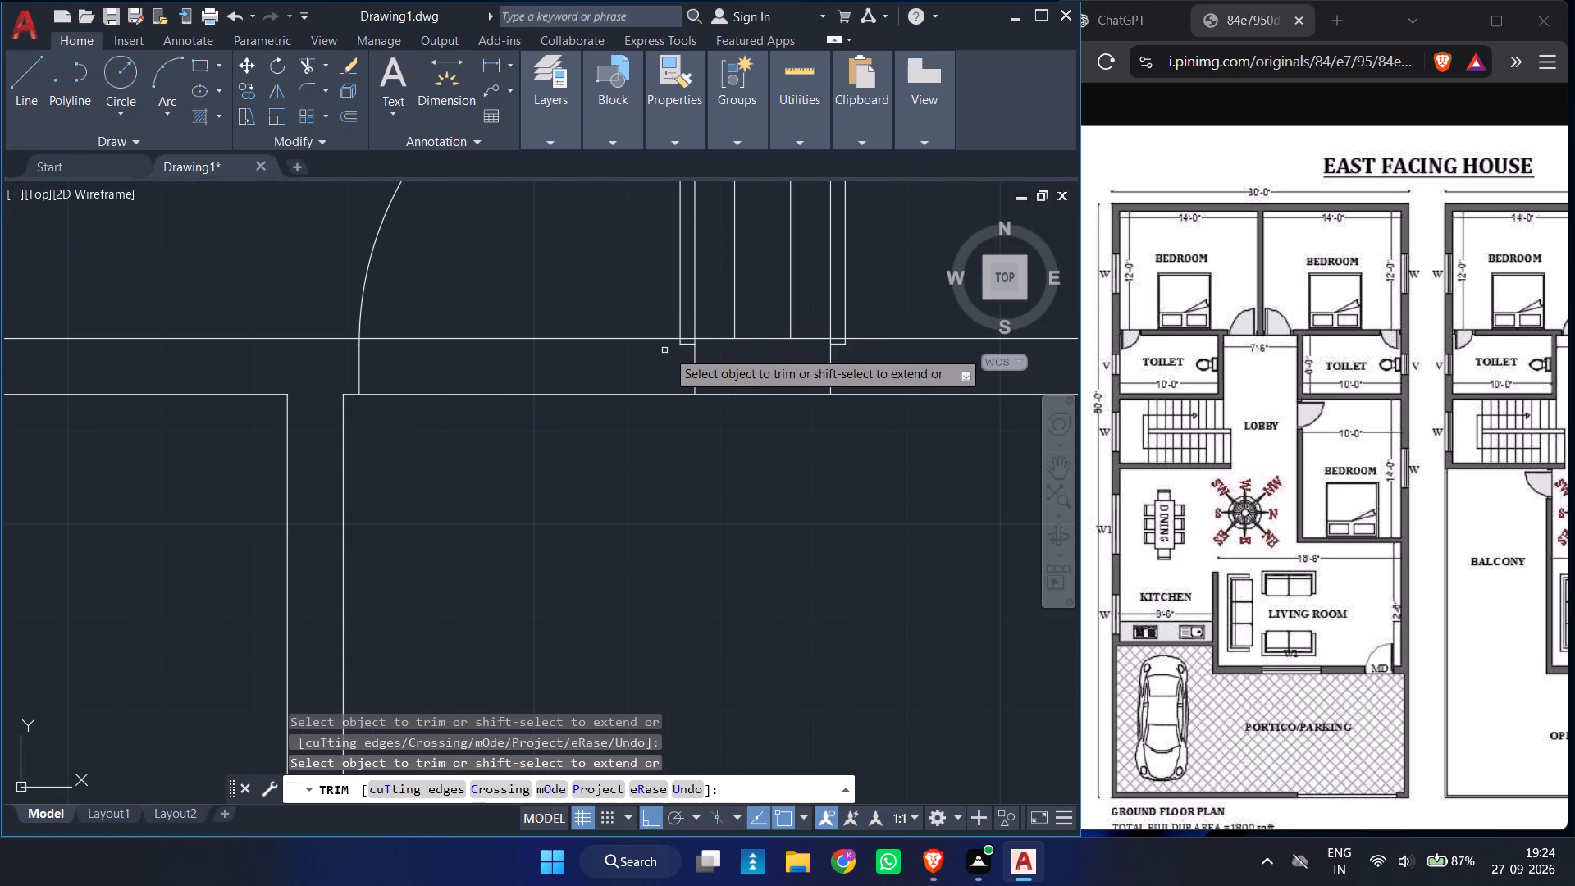
pyautogui.click(690, 336)
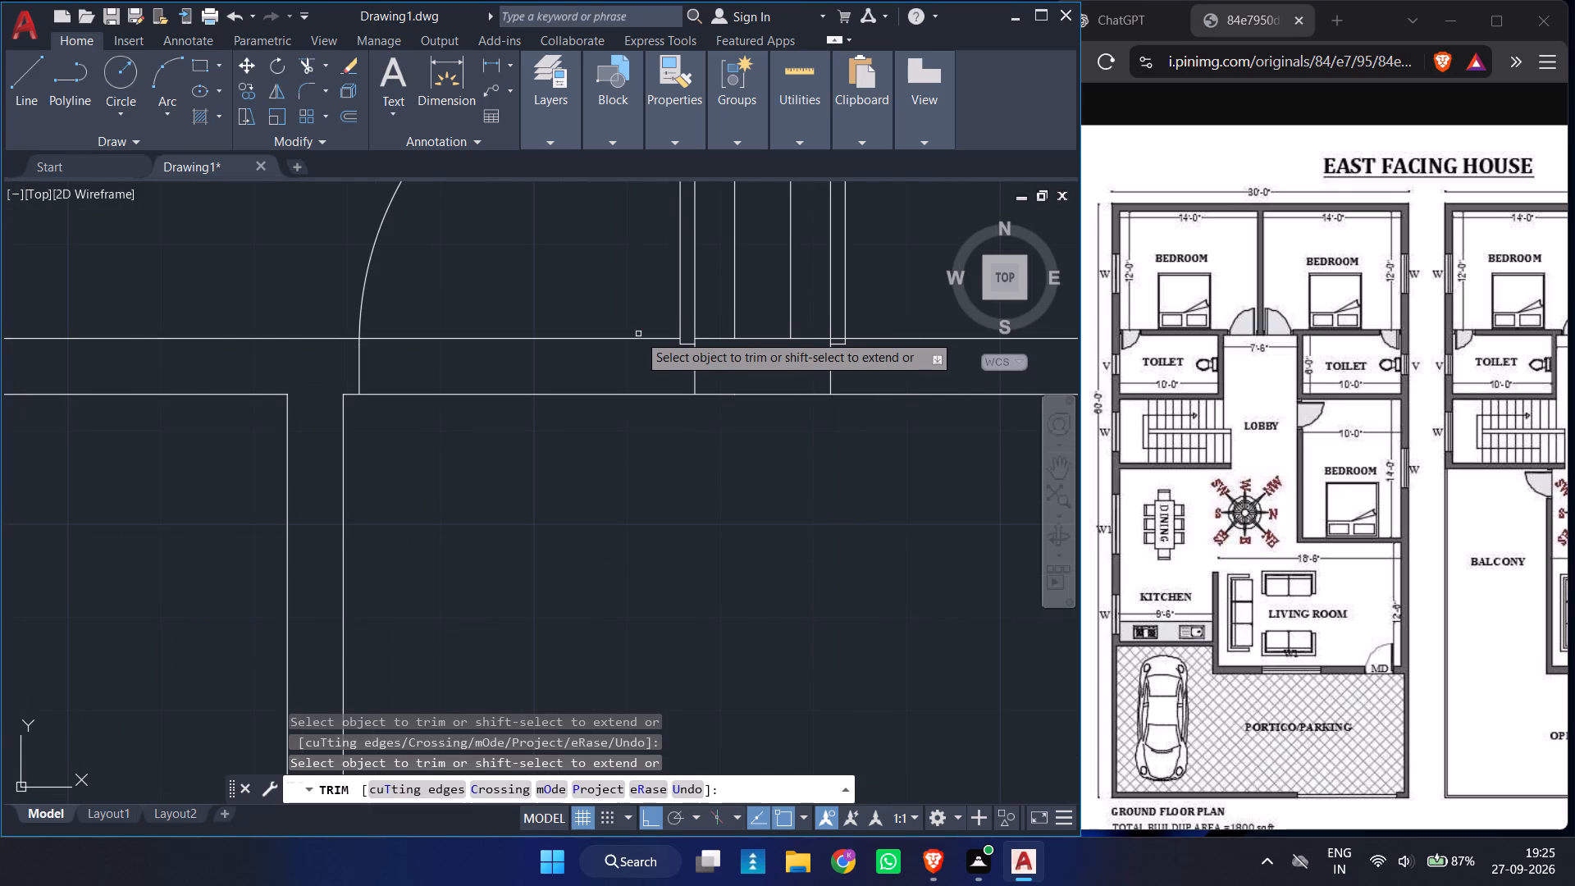
pyautogui.click(632, 336)
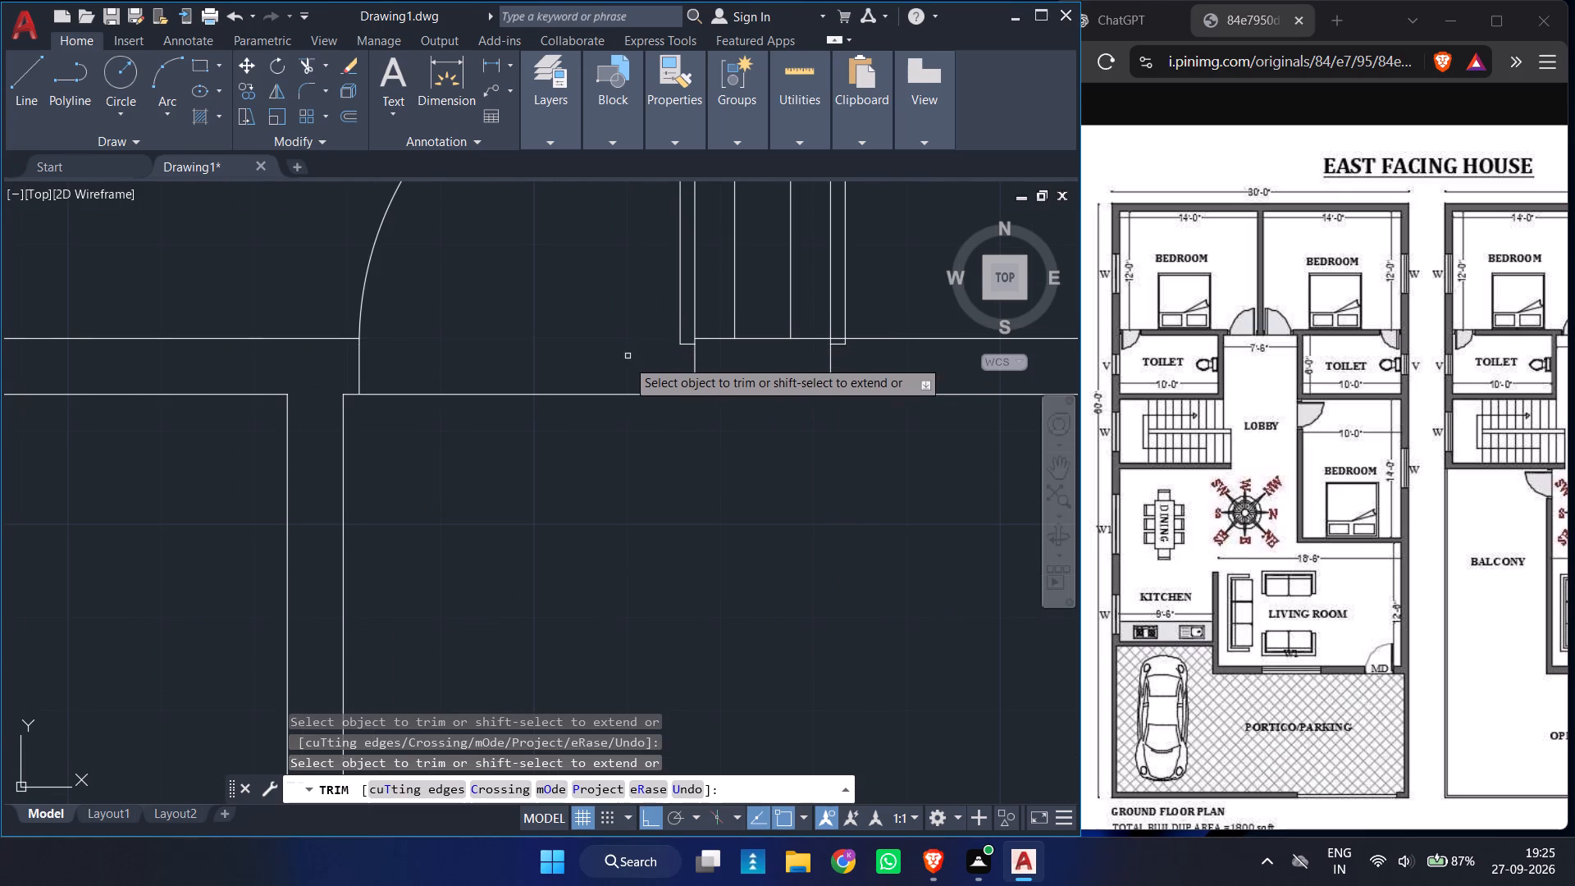
pyautogui.click(621, 394)
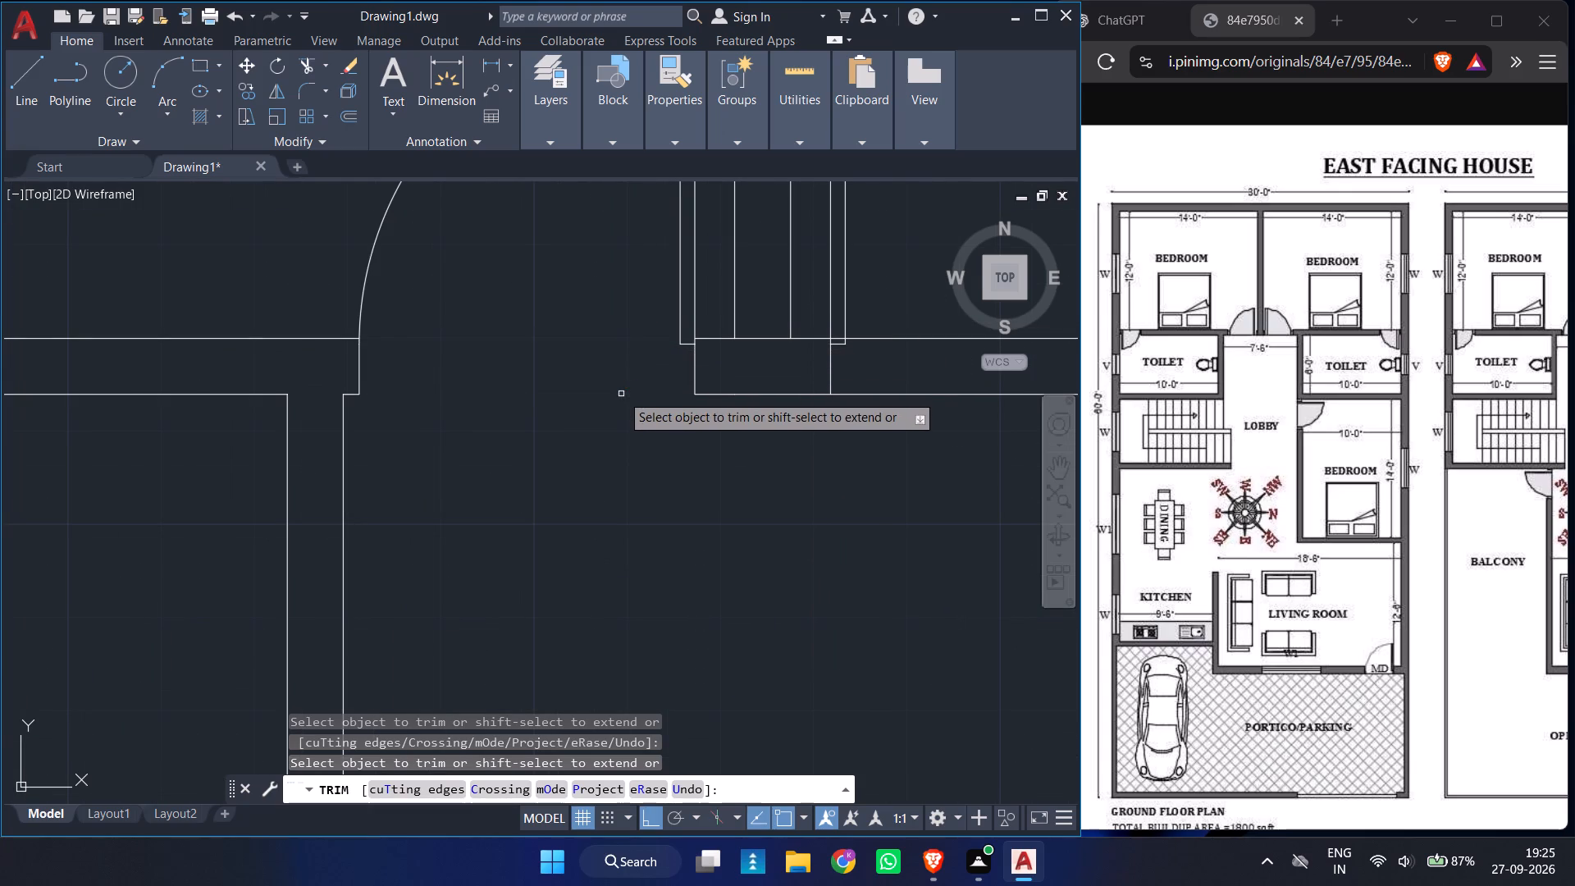
# Trim the wall line between the bedroom partition's faces and both wall lines across the northeast bedroom's door opening, including the piece inside the leaf.
pyautogui.keyDown('ctrl'); pyautogui.scroll(-2, 701, 512); pyautogui.keyUp('ctrl')
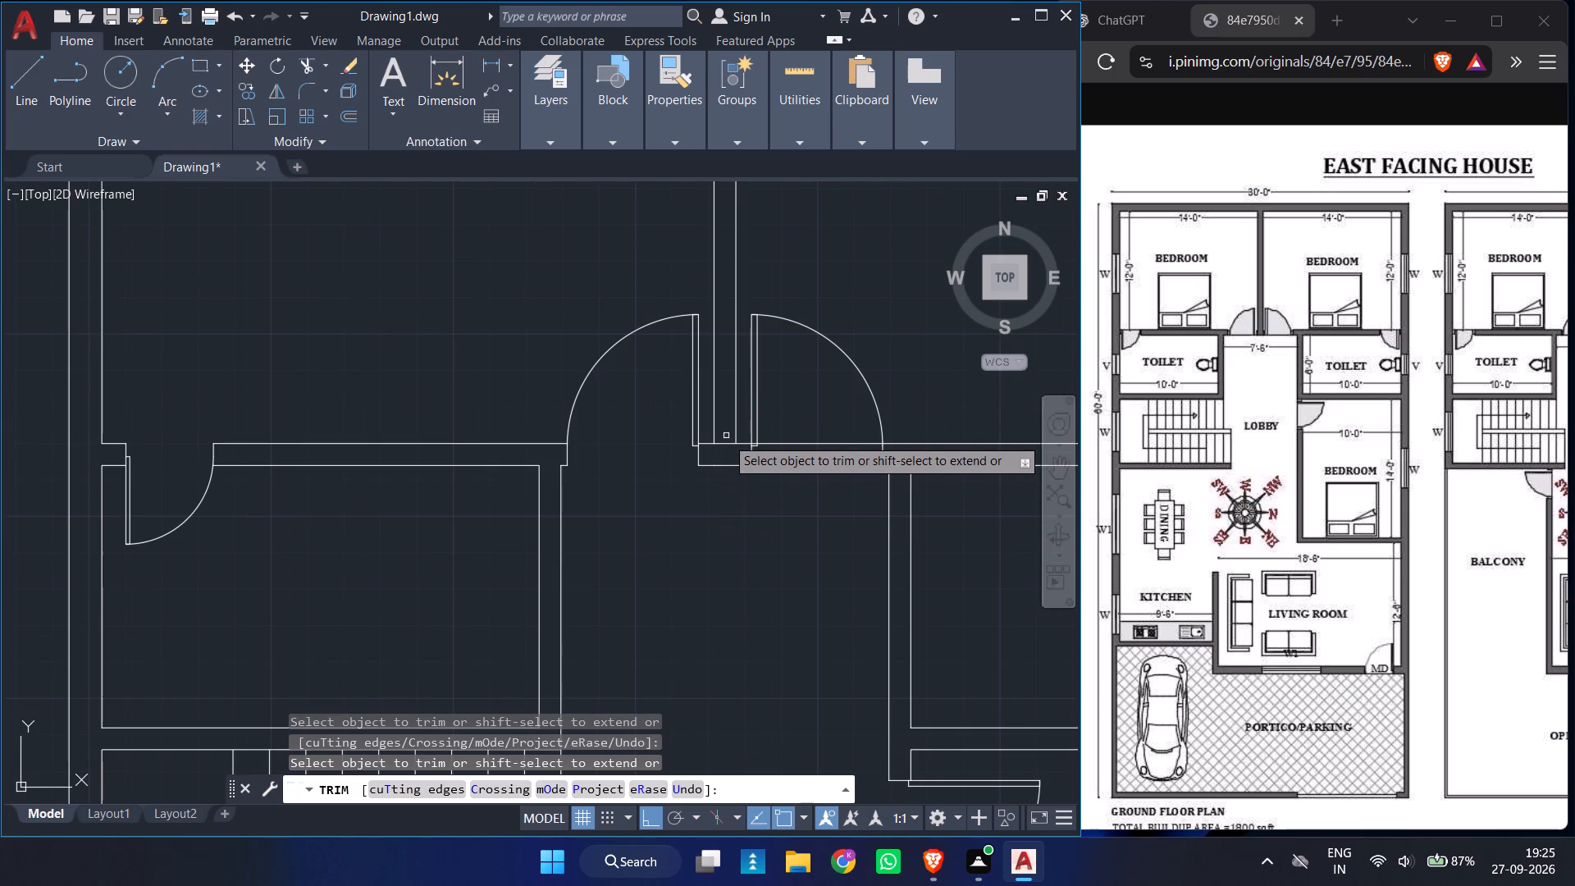
pyautogui.click(723, 445)
pyautogui.moveTo(791, 464); pyautogui.dragTo(798, 439)
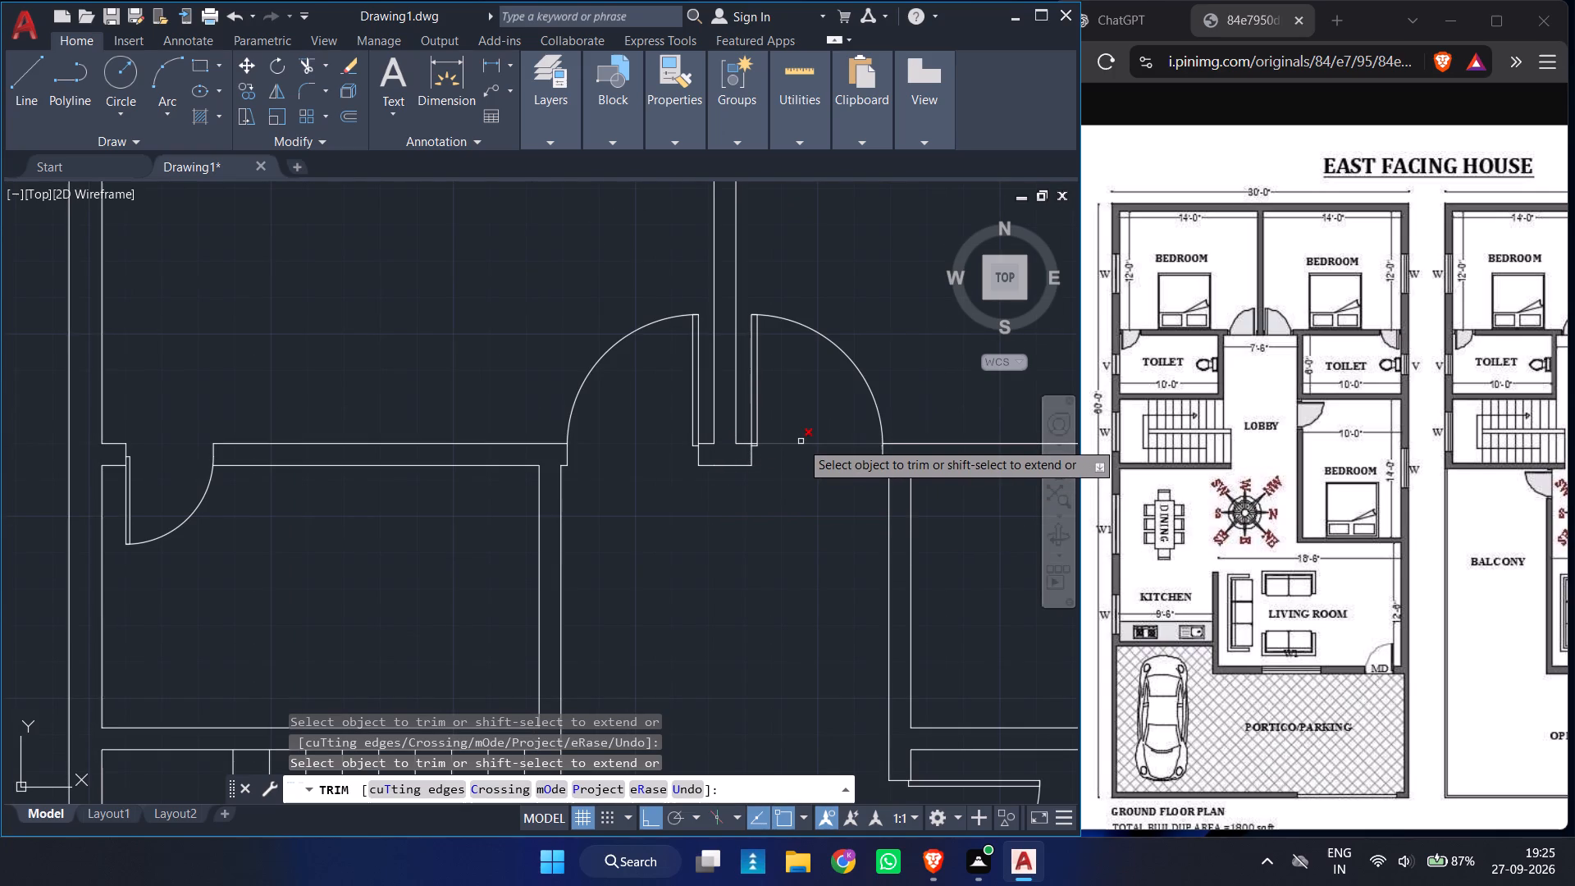
pyautogui.click(801, 441)
pyautogui.keyDown('ctrl'); pyautogui.scroll(2, 760, 436); pyautogui.keyUp('ctrl')
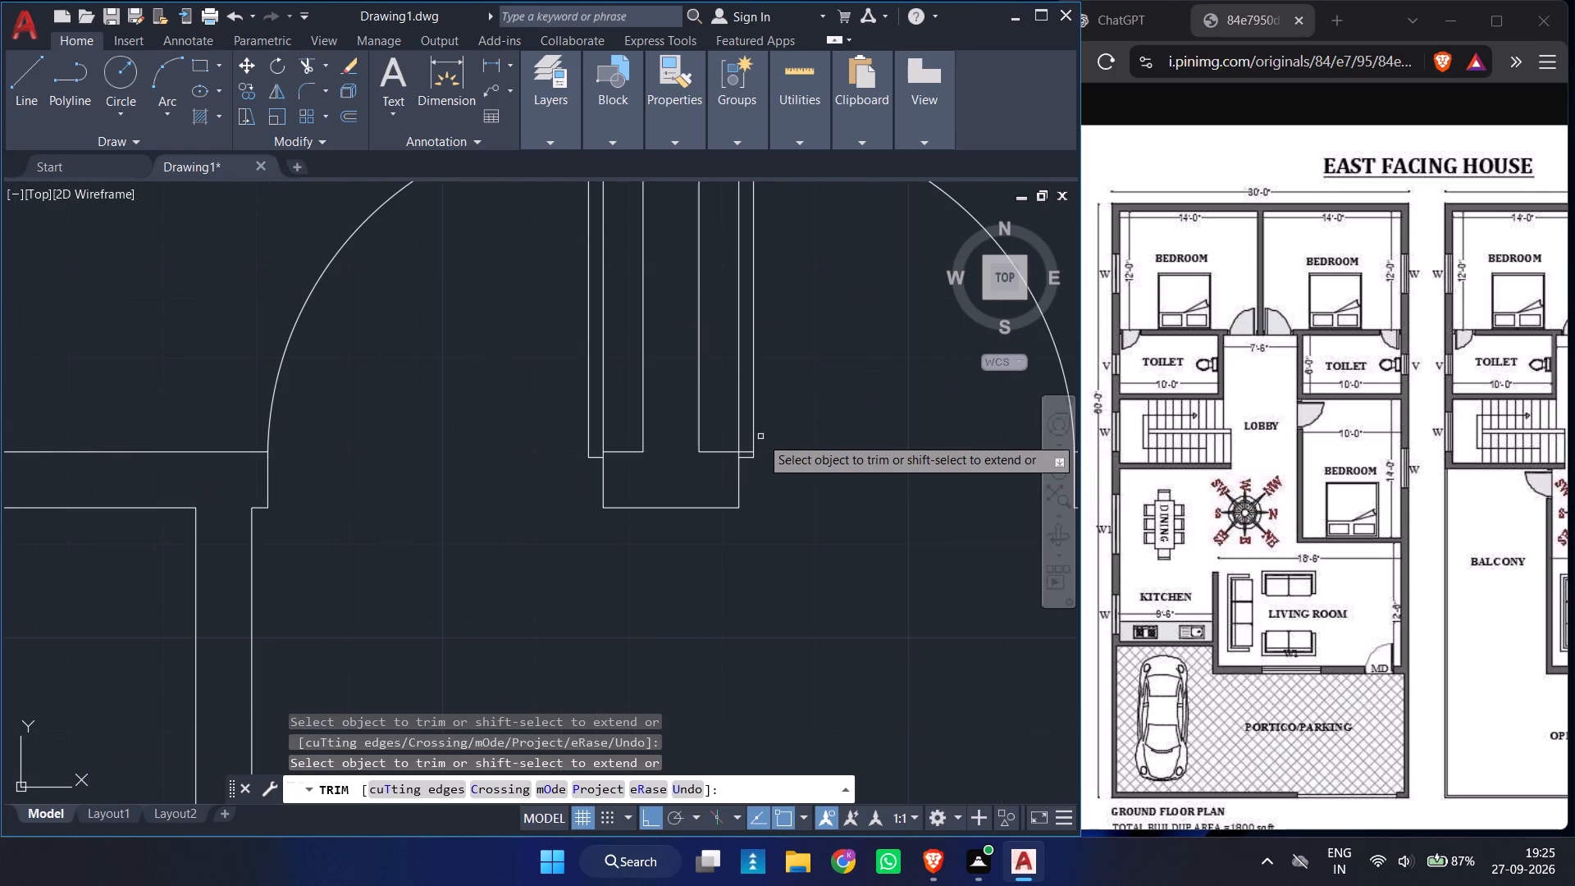
pyautogui.keyDown('ctrl'); pyautogui.scroll(4, 760, 436); pyautogui.keyUp('ctrl')
pyautogui.click(665, 529)
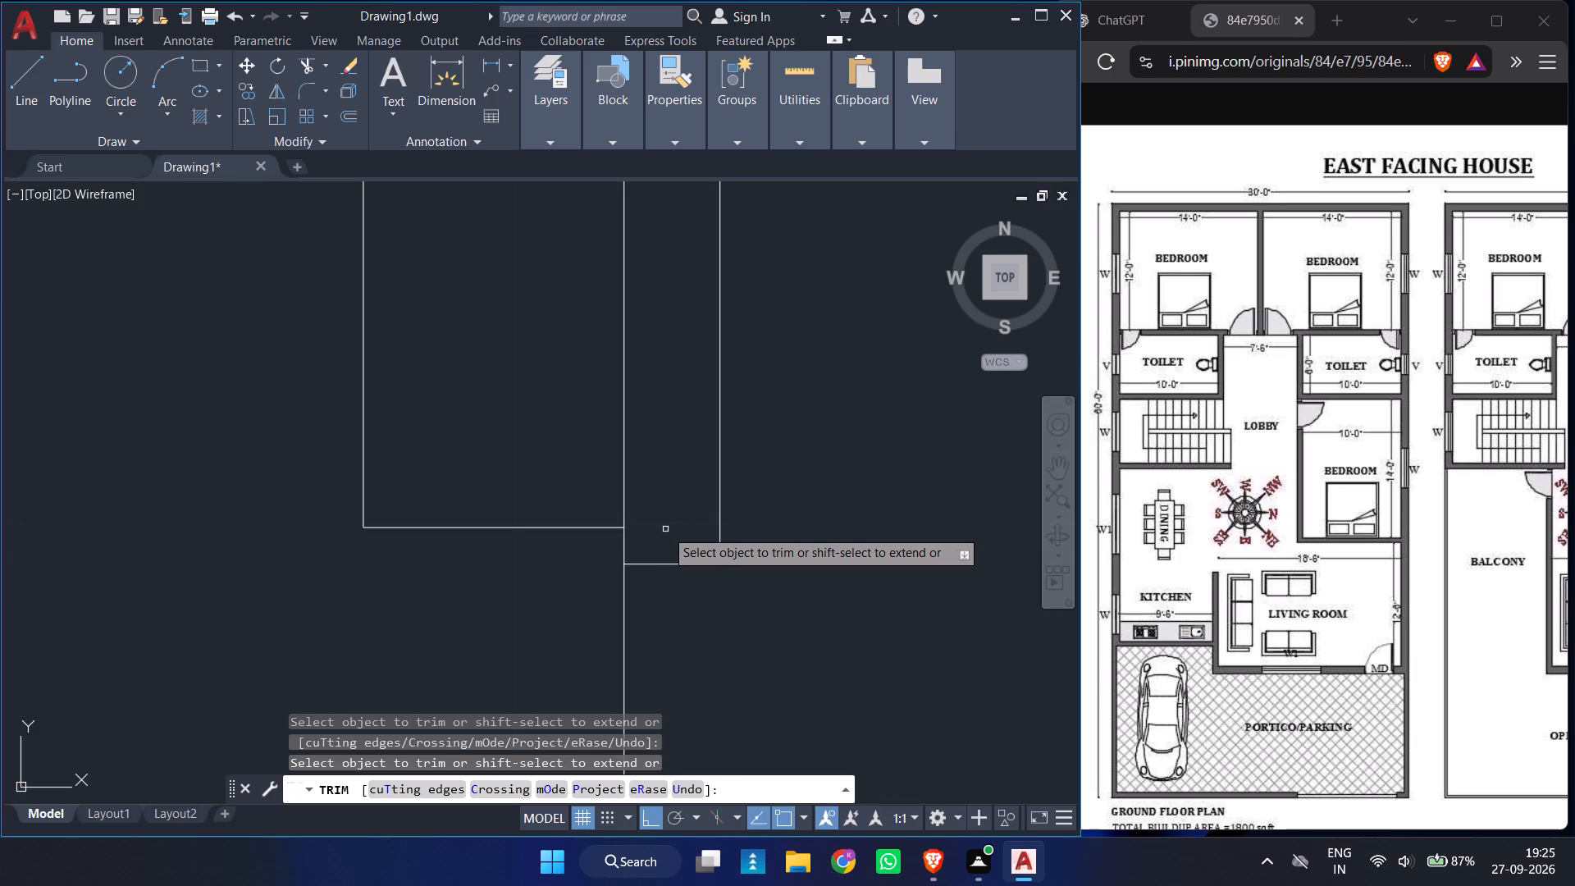
# Trim the inner line of the living room's south wall across the main door opening, including the piece inside the door leaf.
pyautogui.keyDown('ctrl'); pyautogui.scroll(-3, 600, 417); pyautogui.keyUp('ctrl')
pyautogui.scroll(1, 600, 417)
pyautogui.keyDown('ctrl'); pyautogui.scroll(-5, 600, 417); pyautogui.keyUp('ctrl')
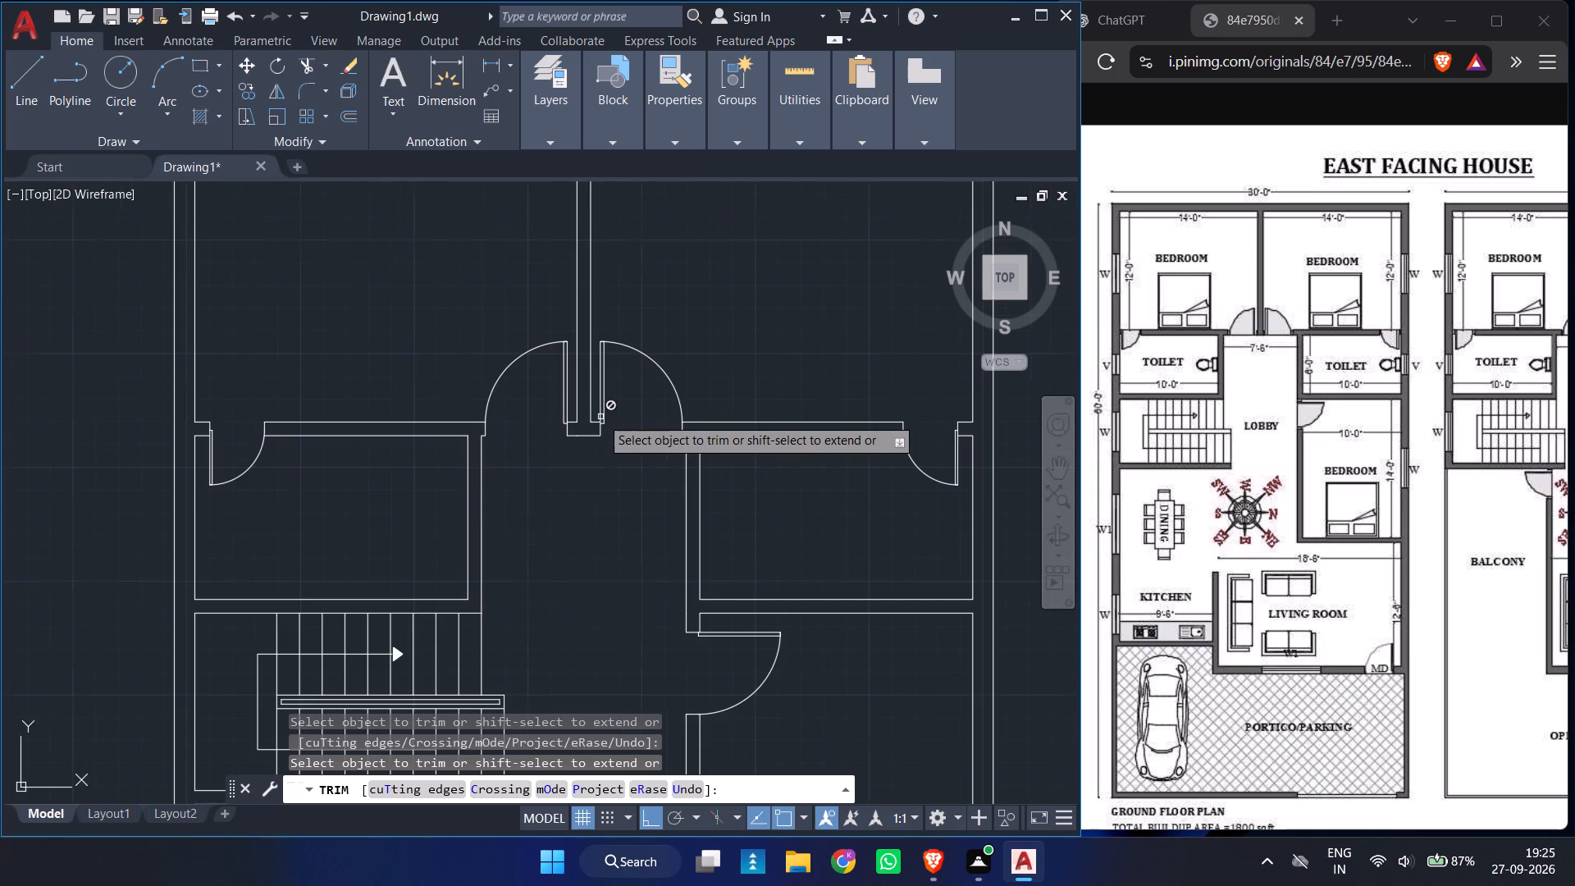
pyautogui.keyDown('ctrl'); pyautogui.scroll(-2, 600, 417); pyautogui.keyUp('ctrl')
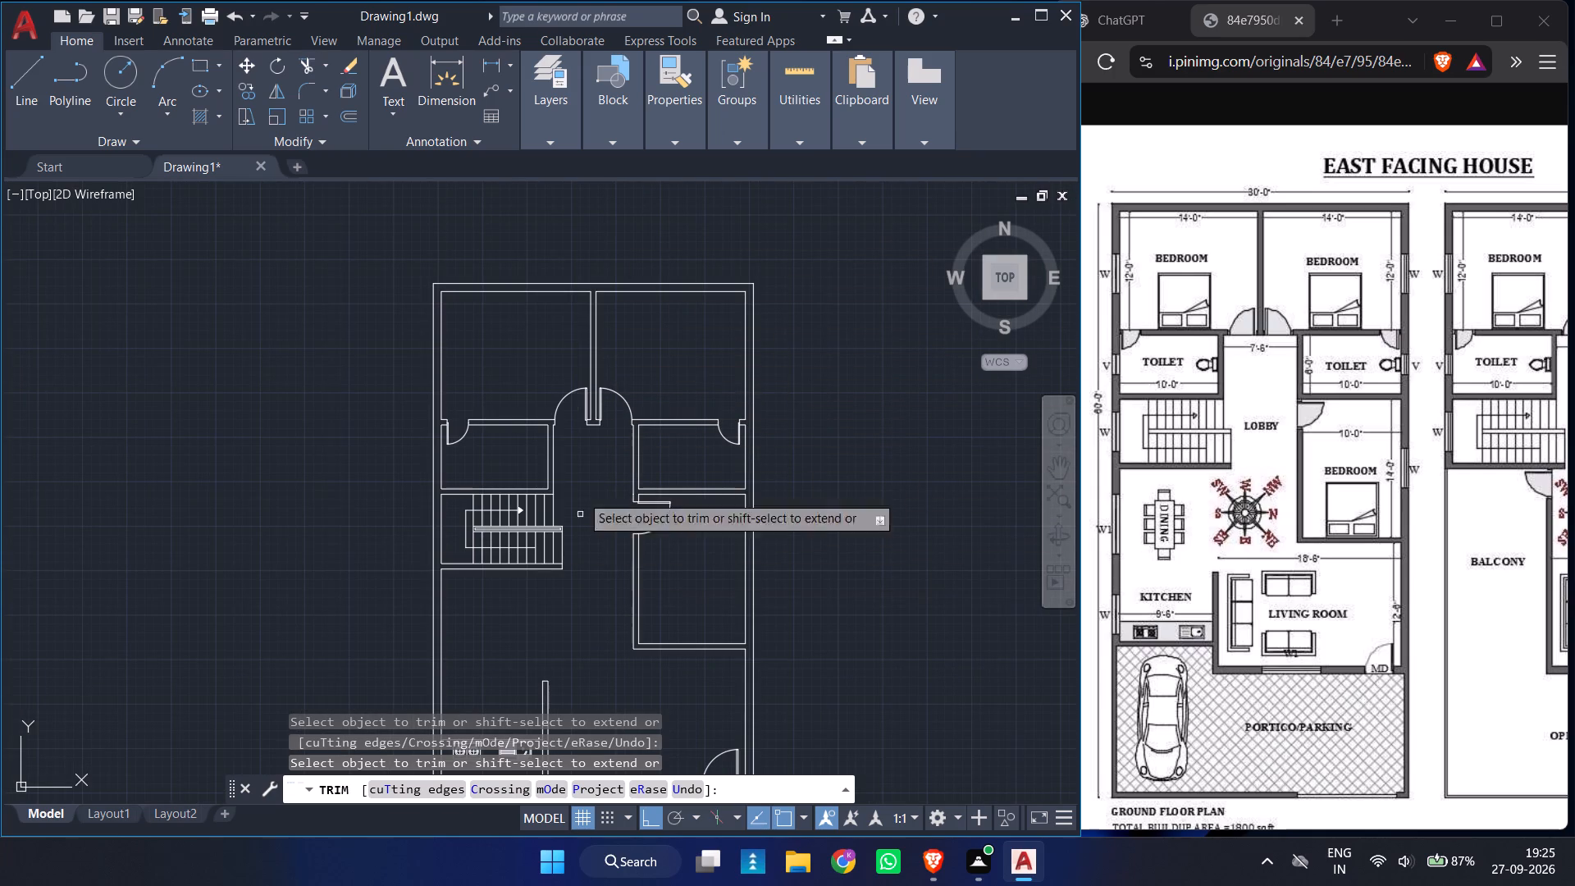
pyautogui.keyDown('ctrl'); pyautogui.scroll(-1, 756, 358); pyautogui.keyUp('ctrl')
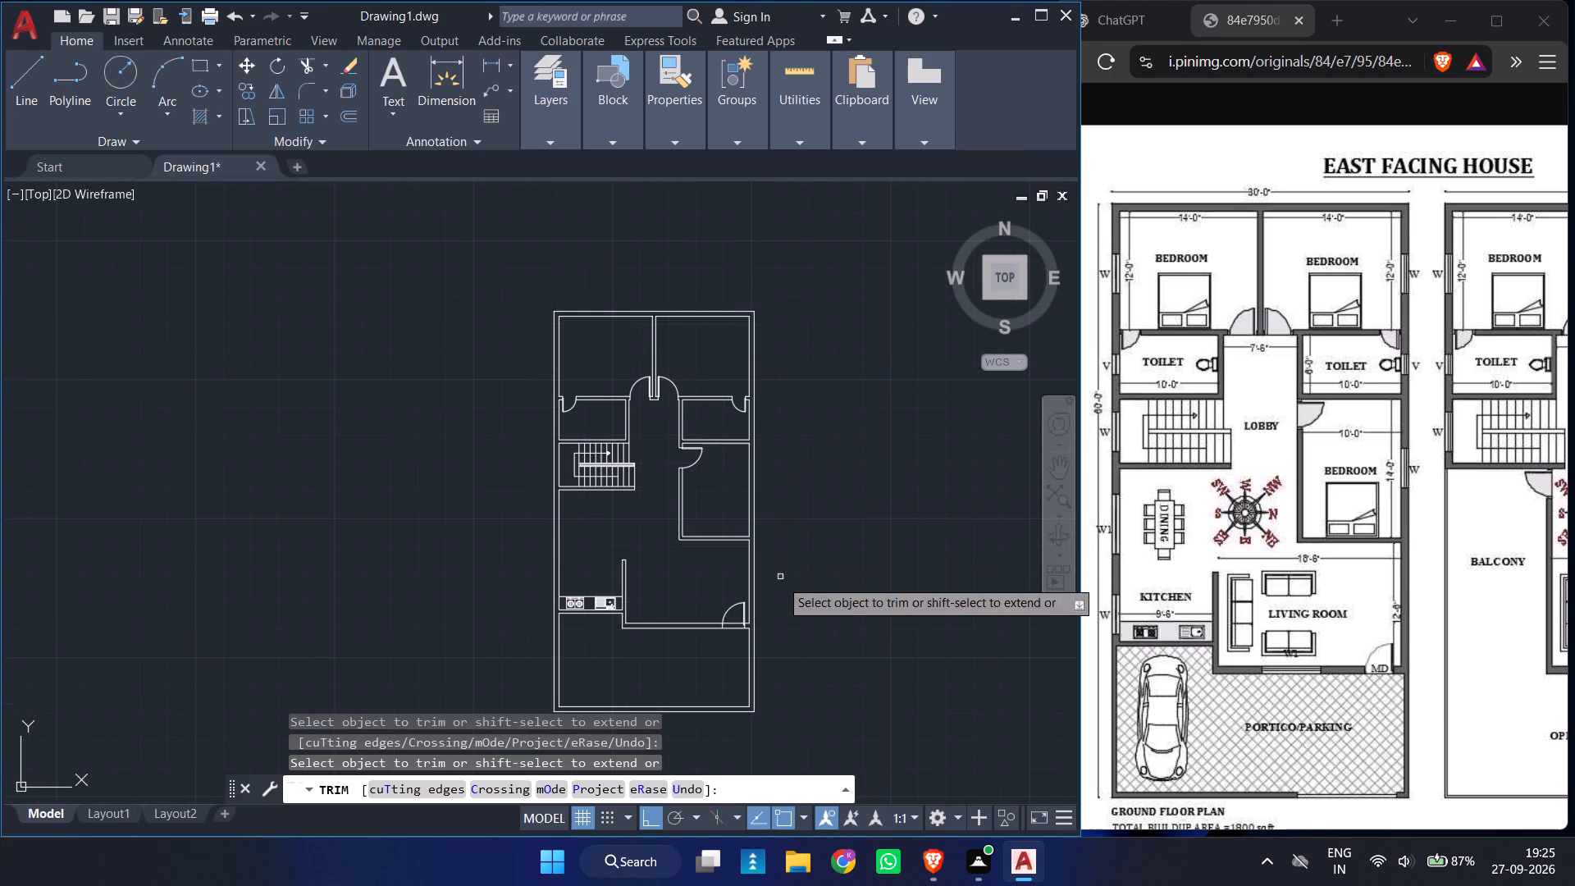
pyautogui.keyDown('ctrl'); pyautogui.scroll(3, 734, 636); pyautogui.keyUp('ctrl')
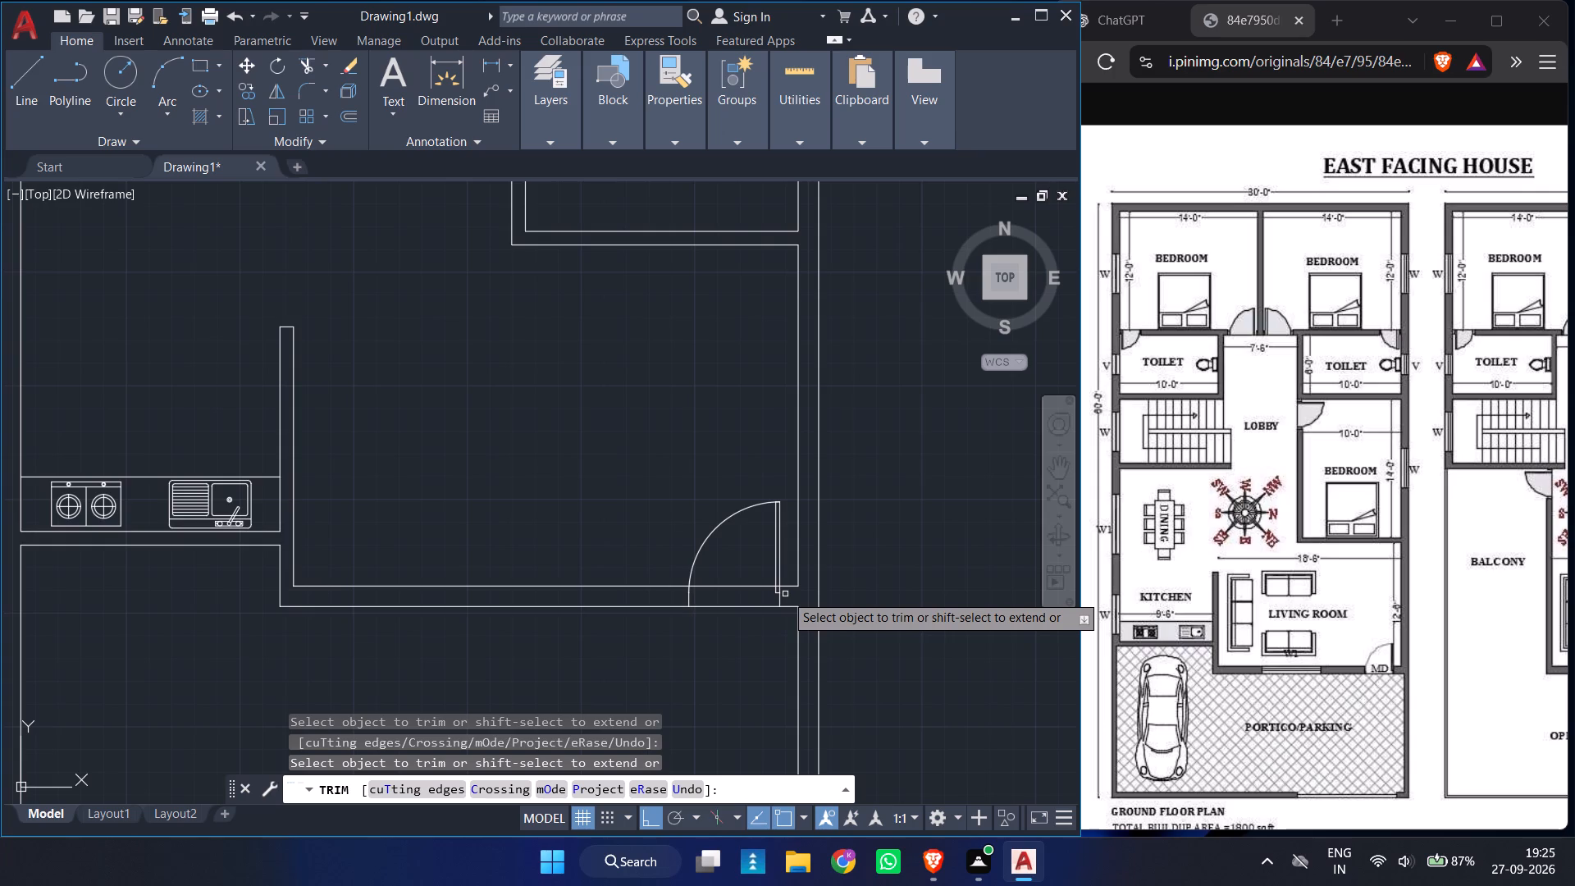
pyautogui.keyDown('ctrl'); pyautogui.scroll(2, 785, 594); pyautogui.keyUp('ctrl')
pyautogui.click(770, 575)
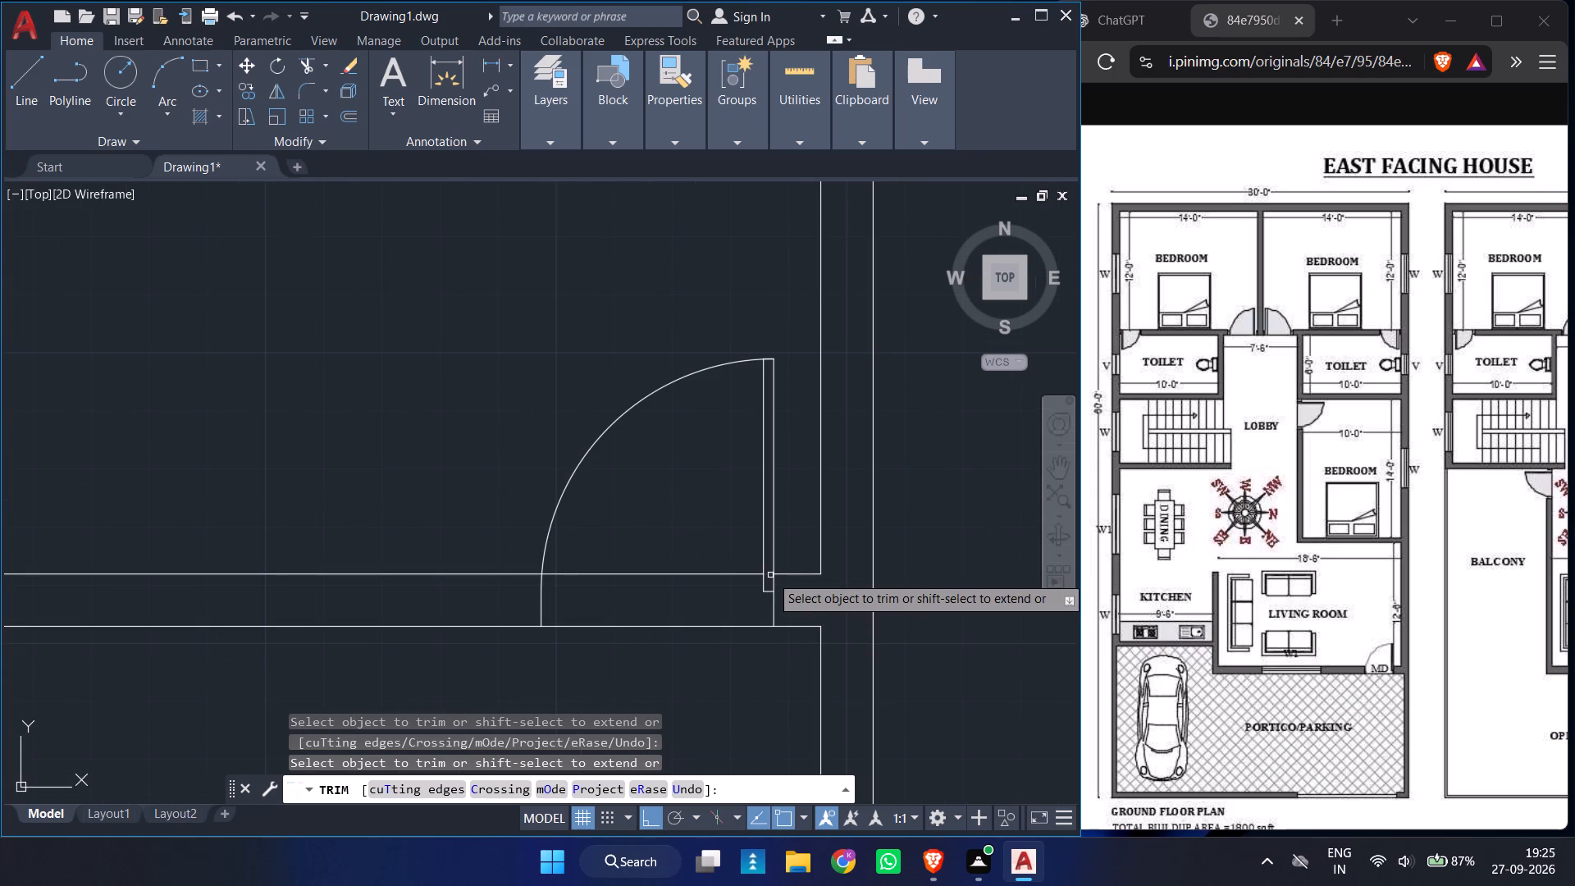
pyautogui.click(744, 575)
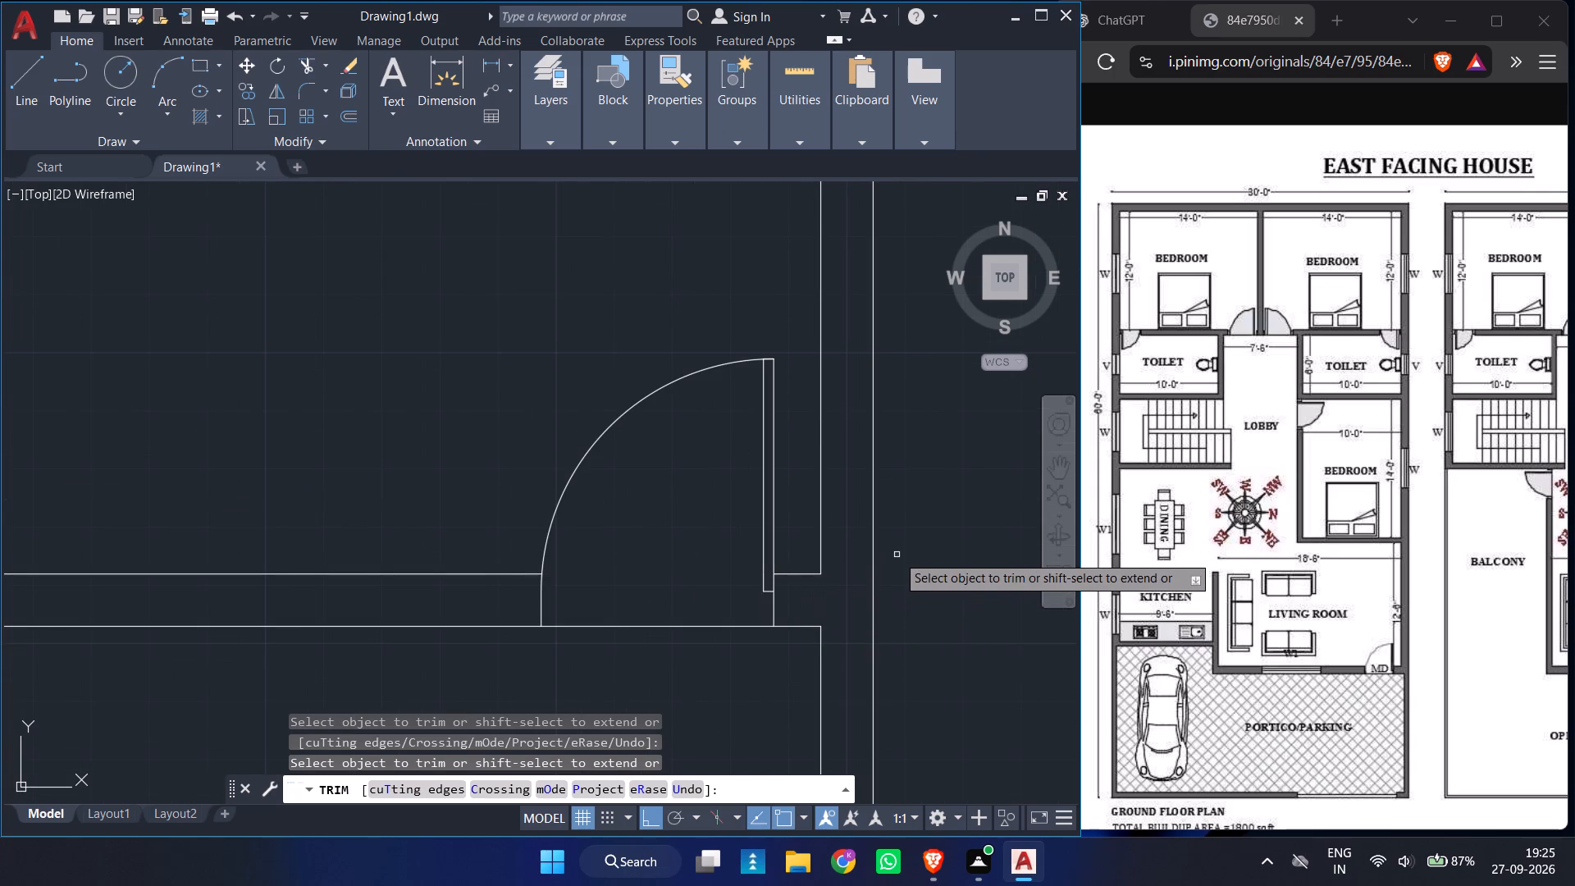
pyautogui.keyDown('ctrl'); pyautogui.scroll(-3, 897, 555); pyautogui.keyUp('ctrl')
pyautogui.keyDown('ctrl'); pyautogui.scroll(-2, 767, 457); pyautogui.keyUp('ctrl')
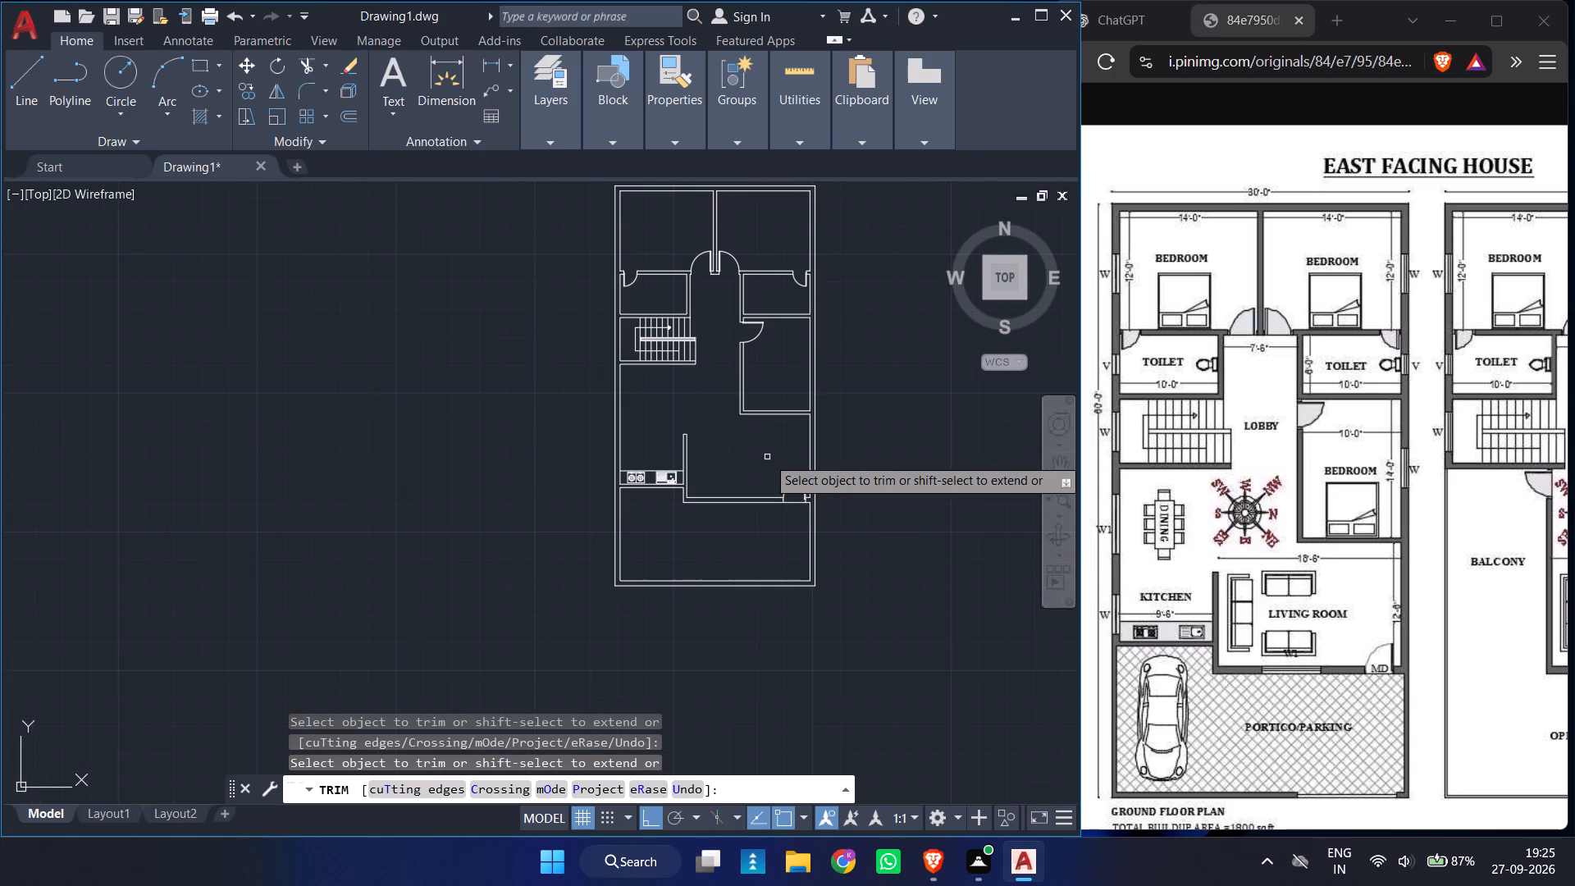
pyautogui.press('Escape')
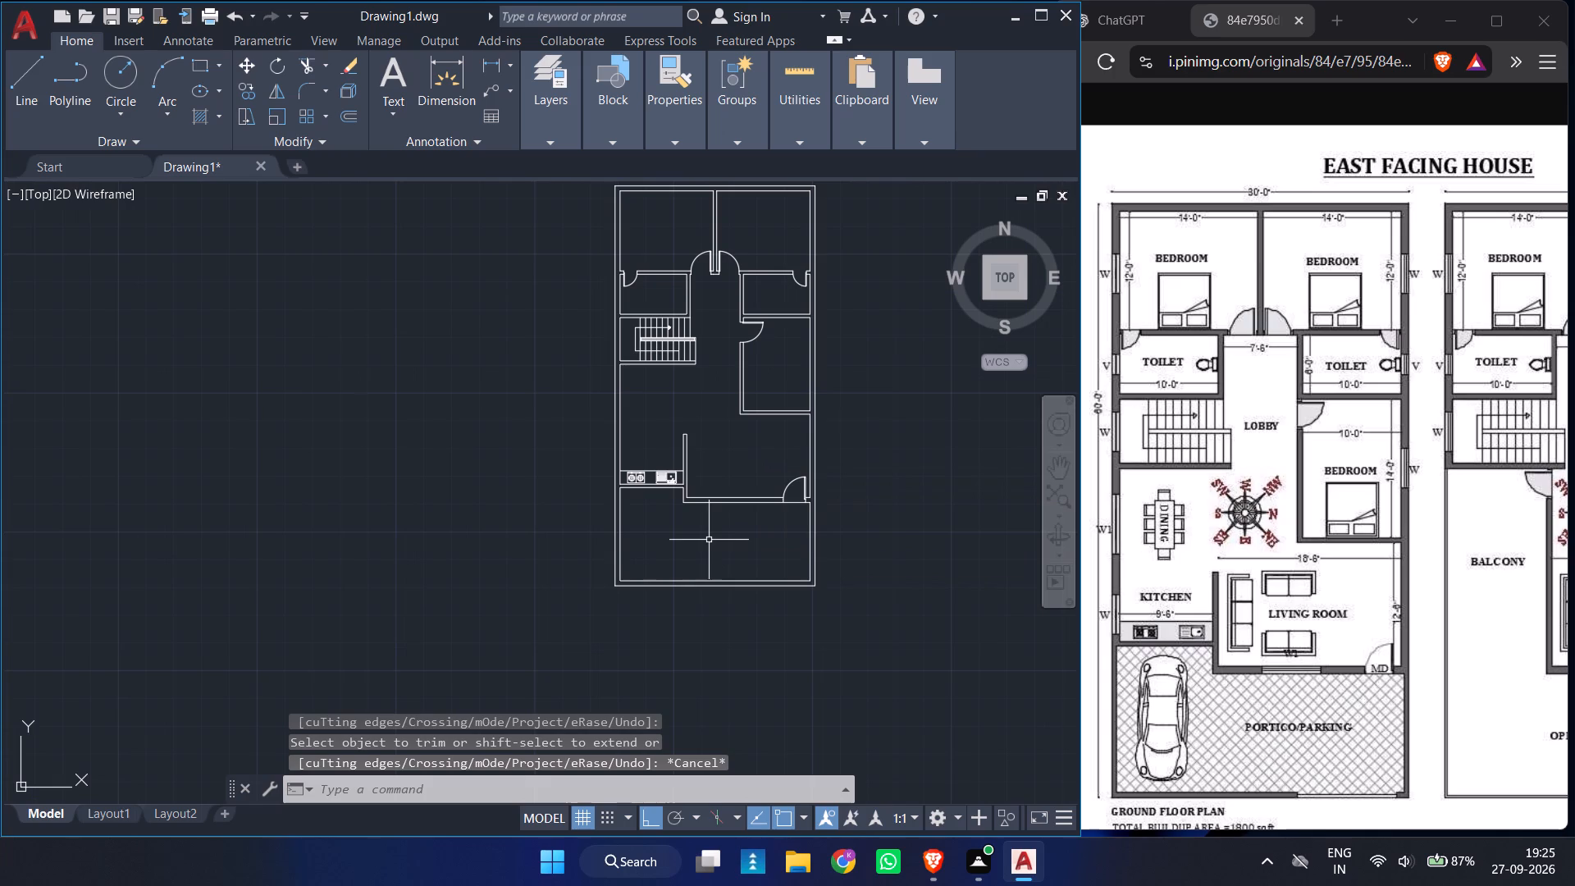
# Insert the Vehicles - Imperial block outside the plan's southeast corner and set its view to Sports Car (Top).
pyautogui.write('TP')
pyautogui.press('Return')
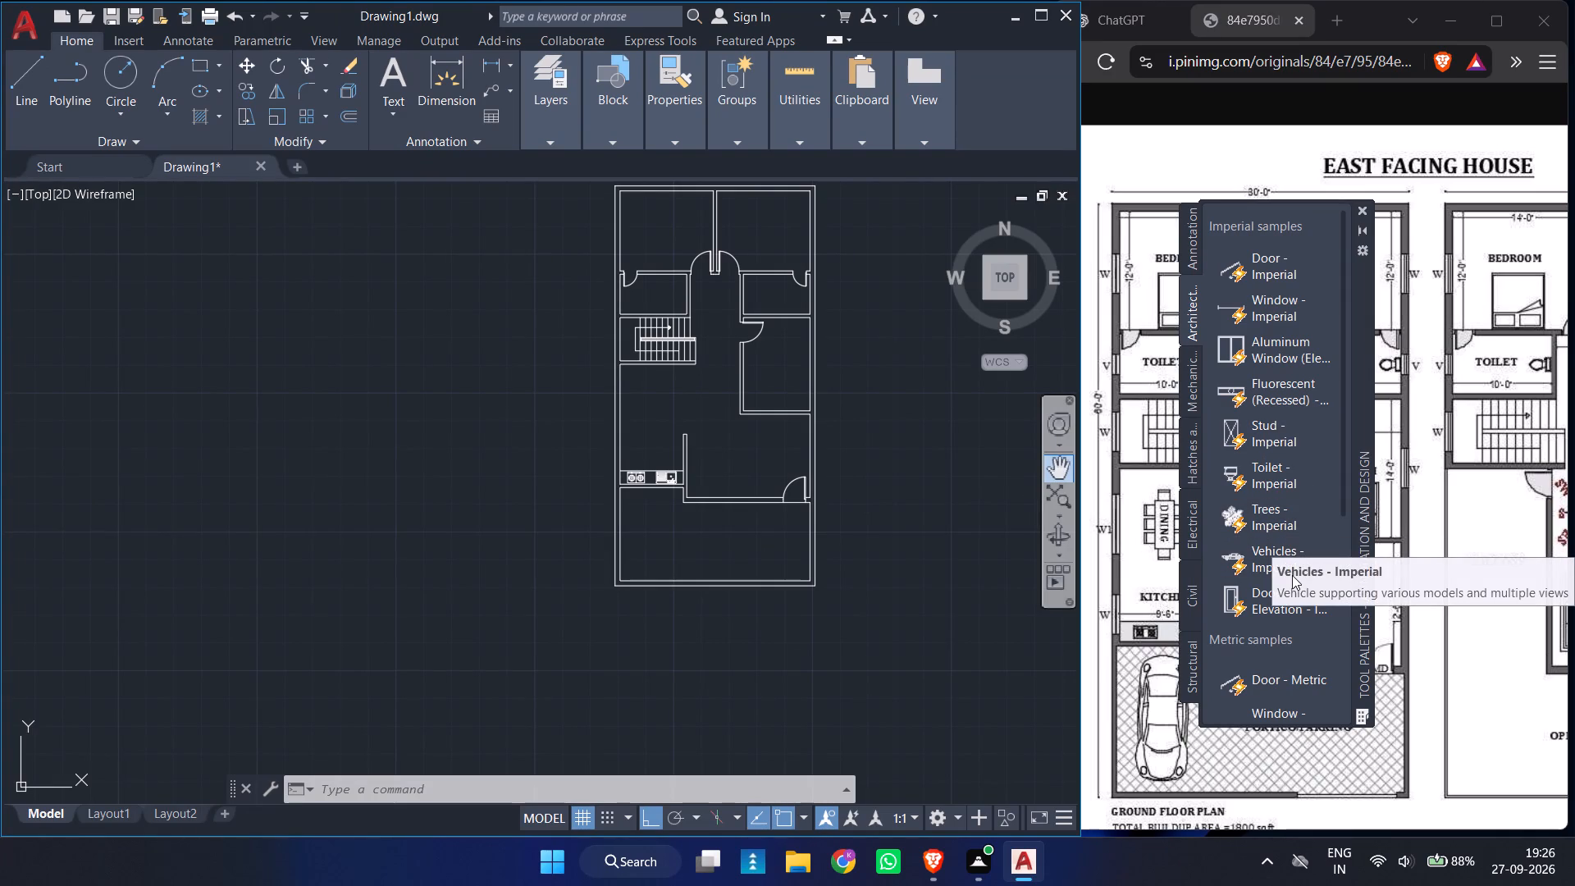
pyautogui.click(1269, 568)
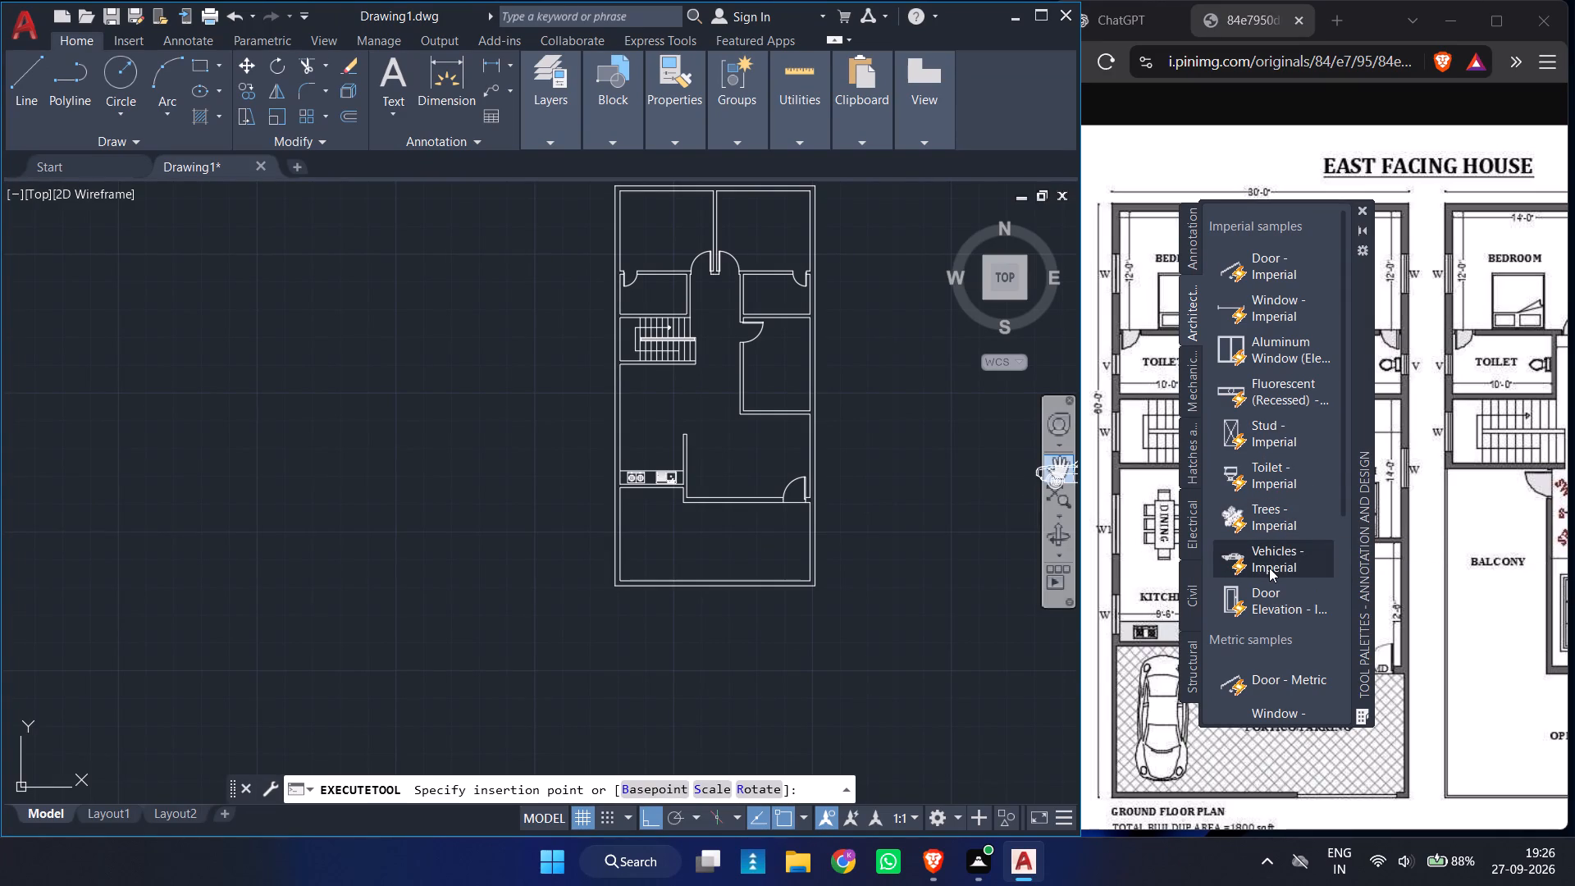
pyautogui.click(830, 696)
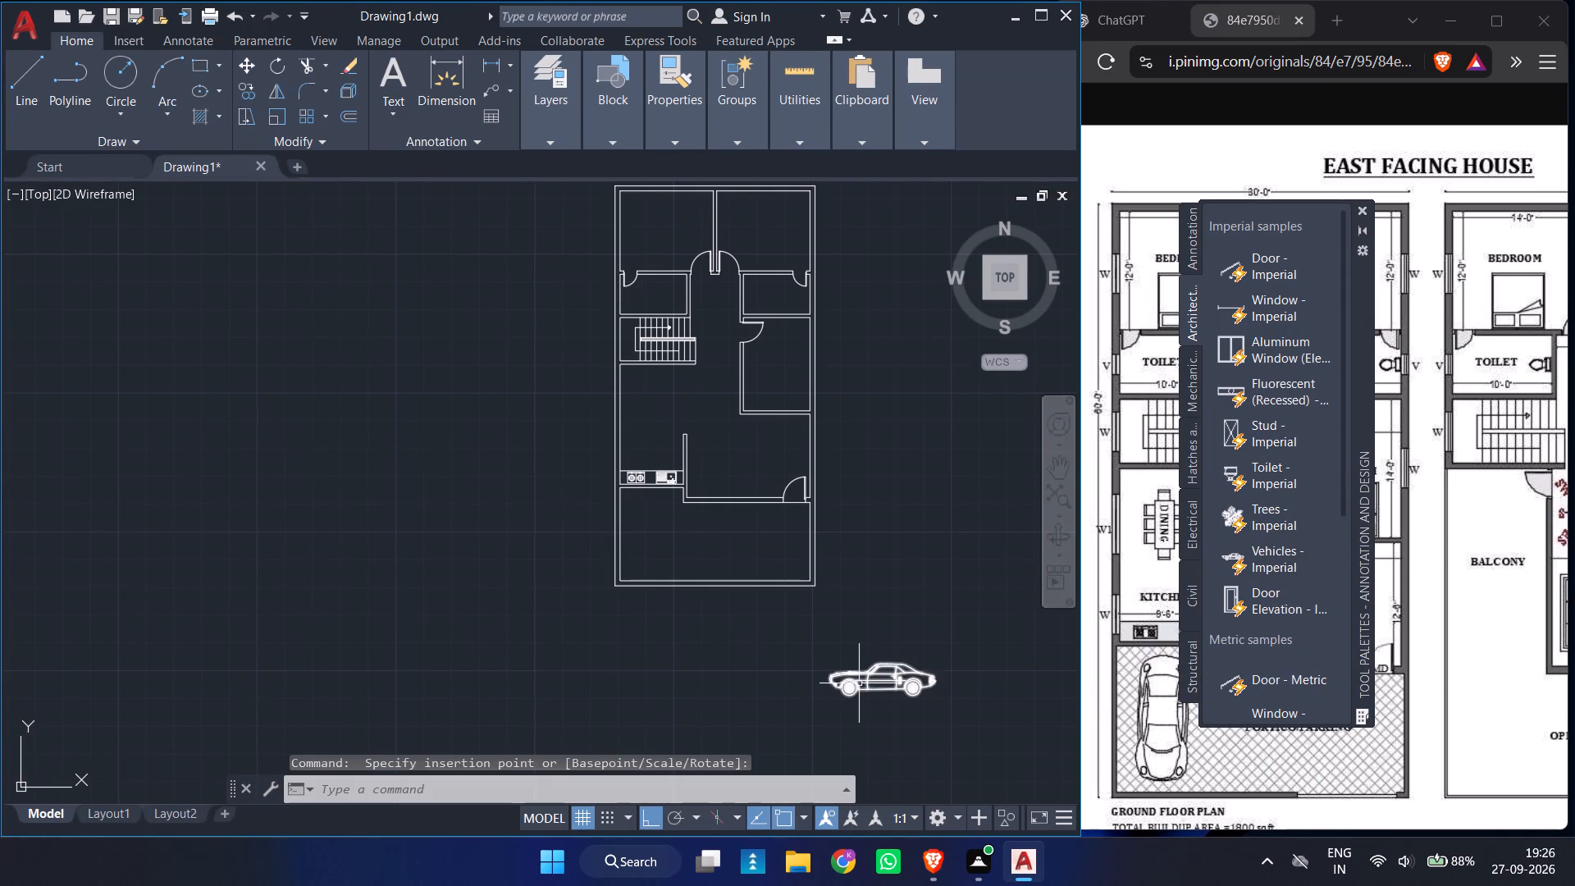
pyautogui.click(860, 684)
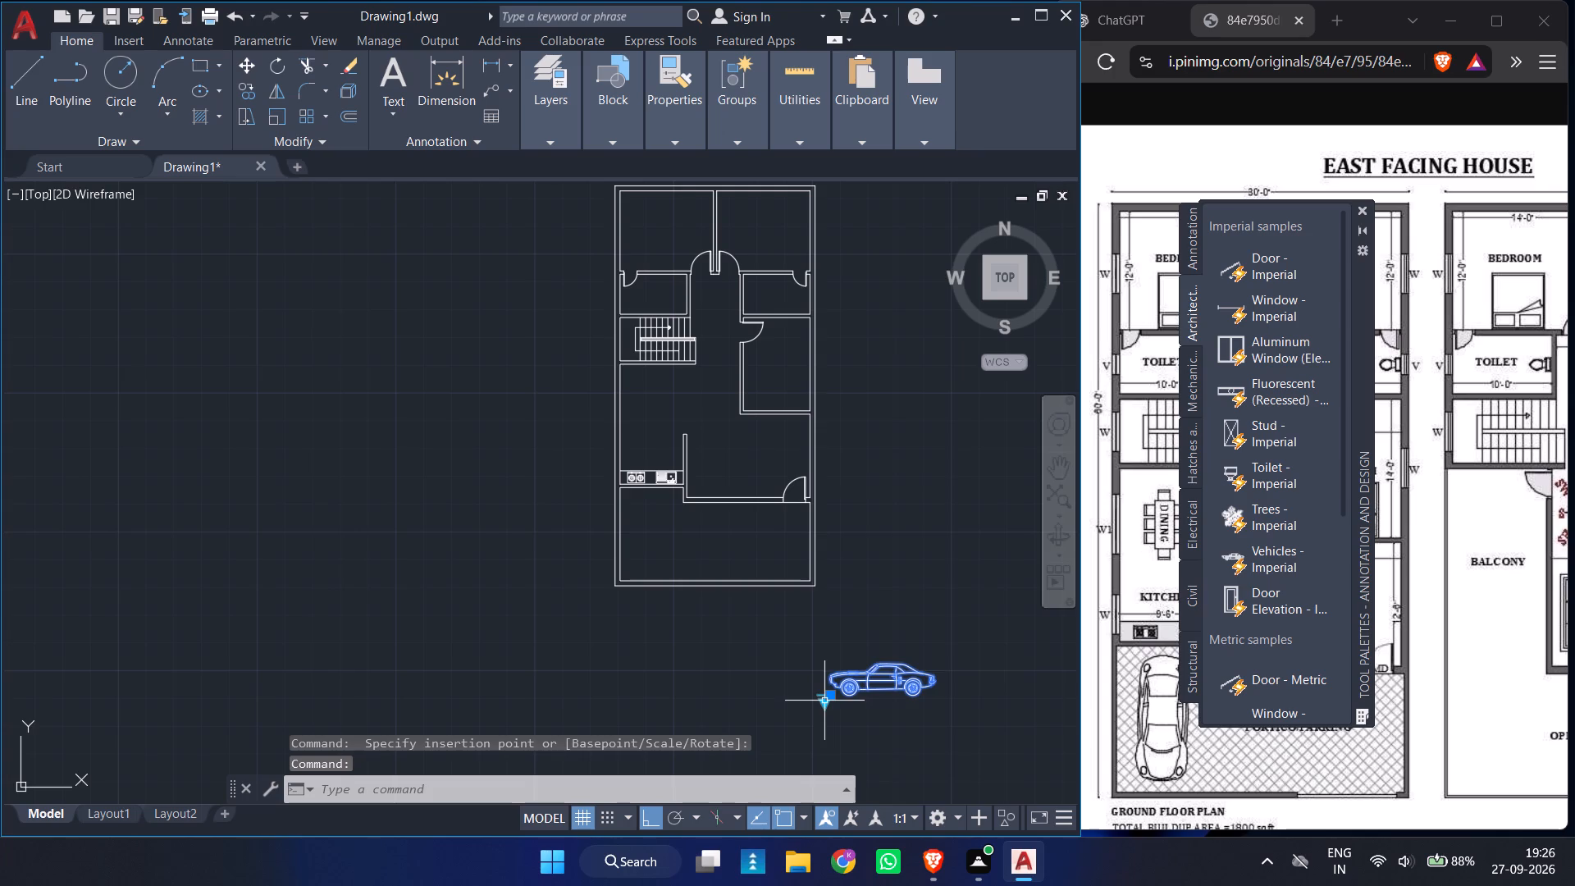
pyautogui.click(825, 706)
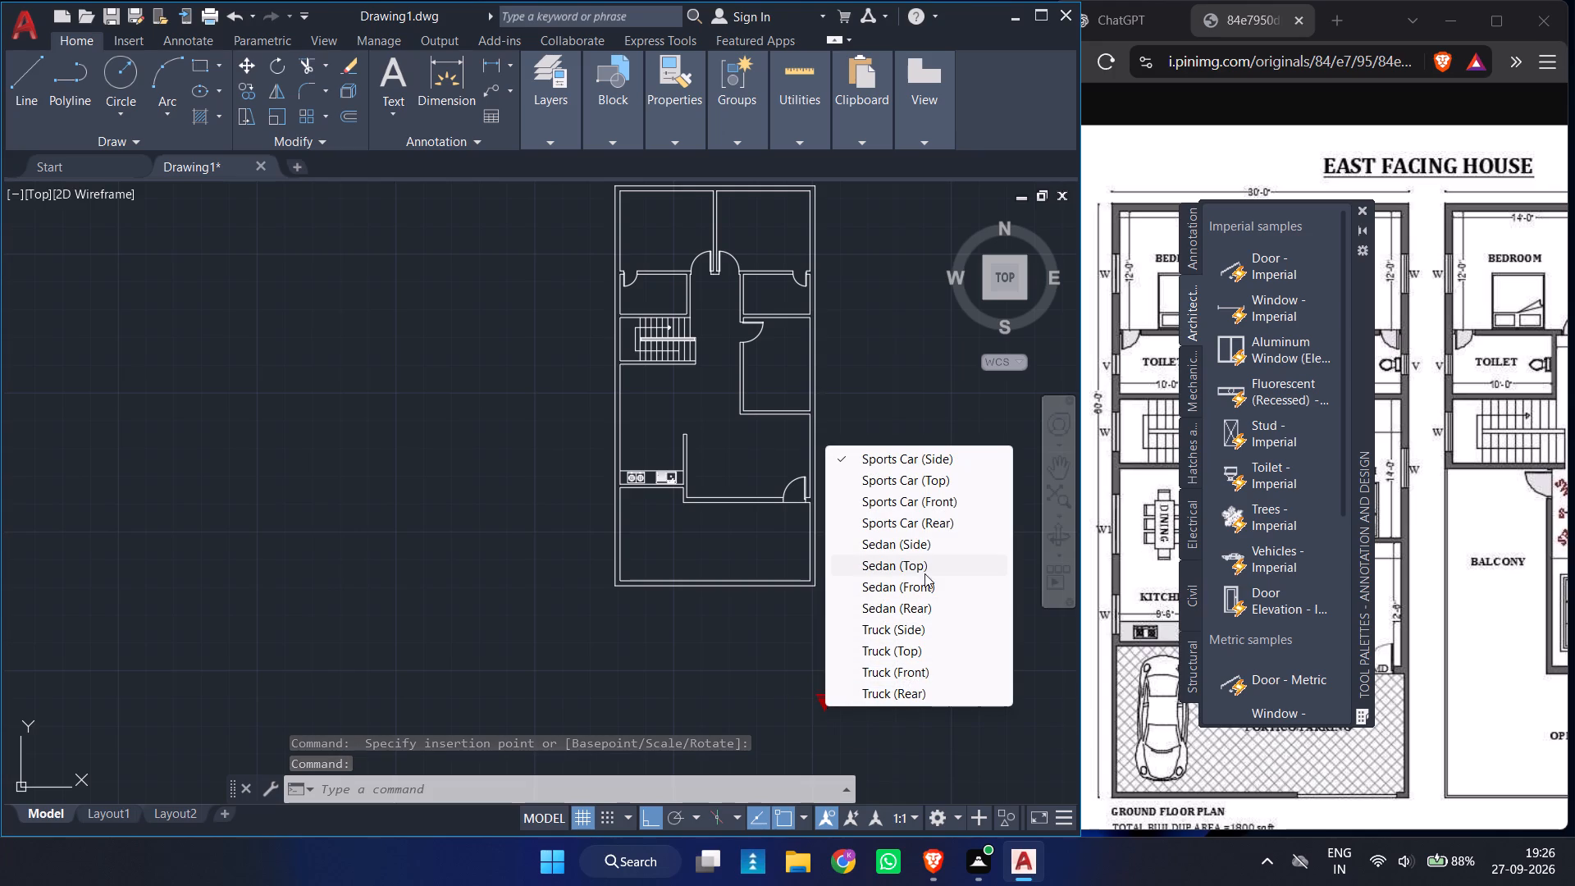
pyautogui.click(956, 487)
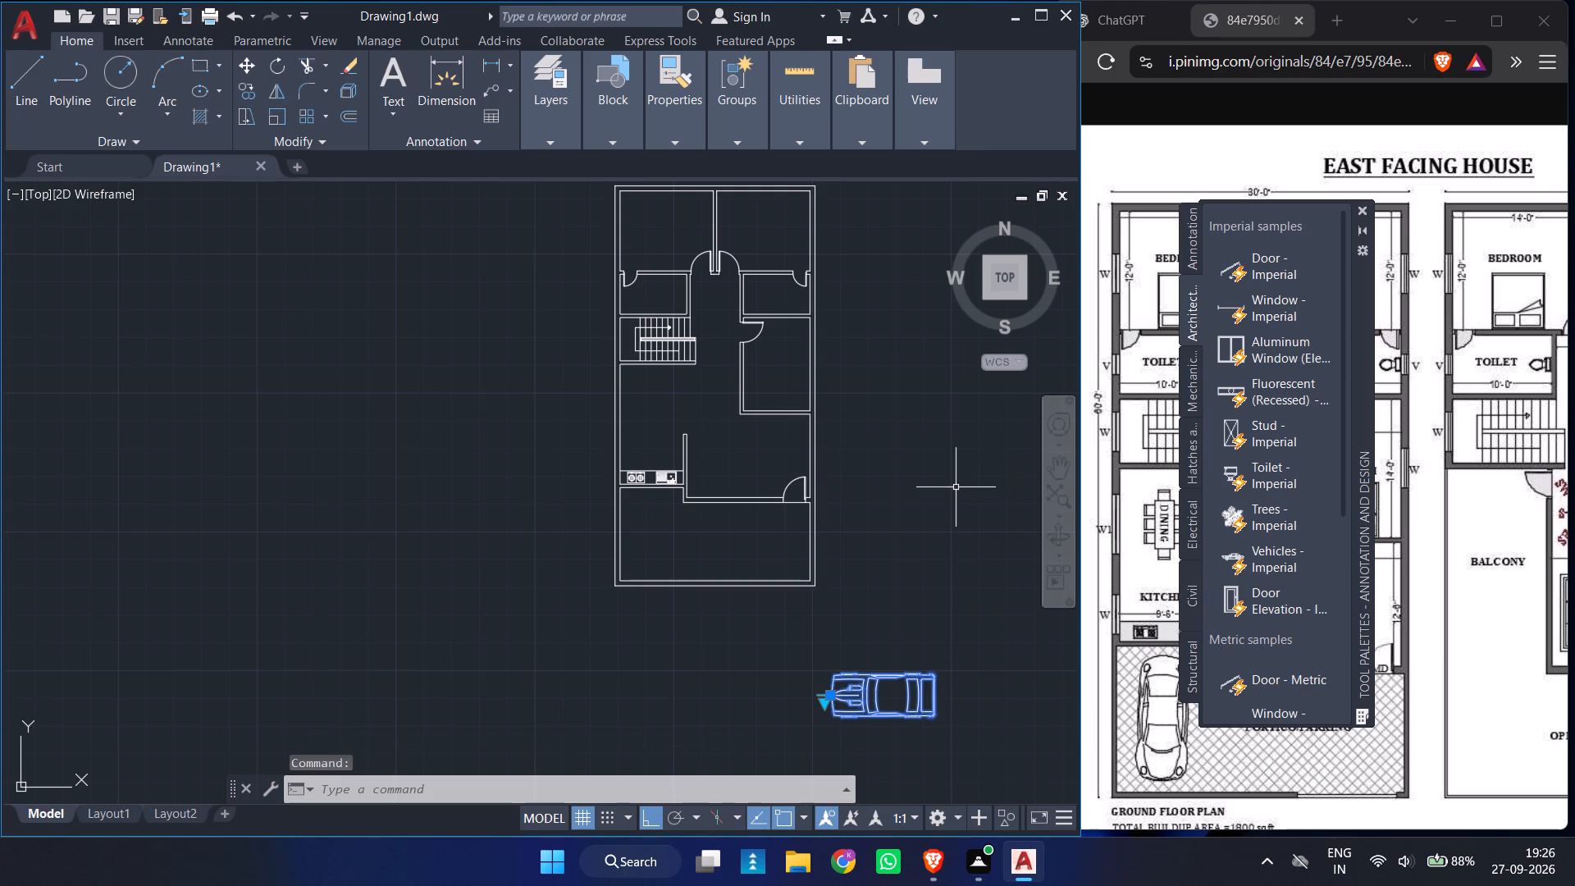
# Move the sports car about 28'-6" north beside the portico and rotate it 270° about its front midpoint so its nose faces north.
pyautogui.click(829, 699)
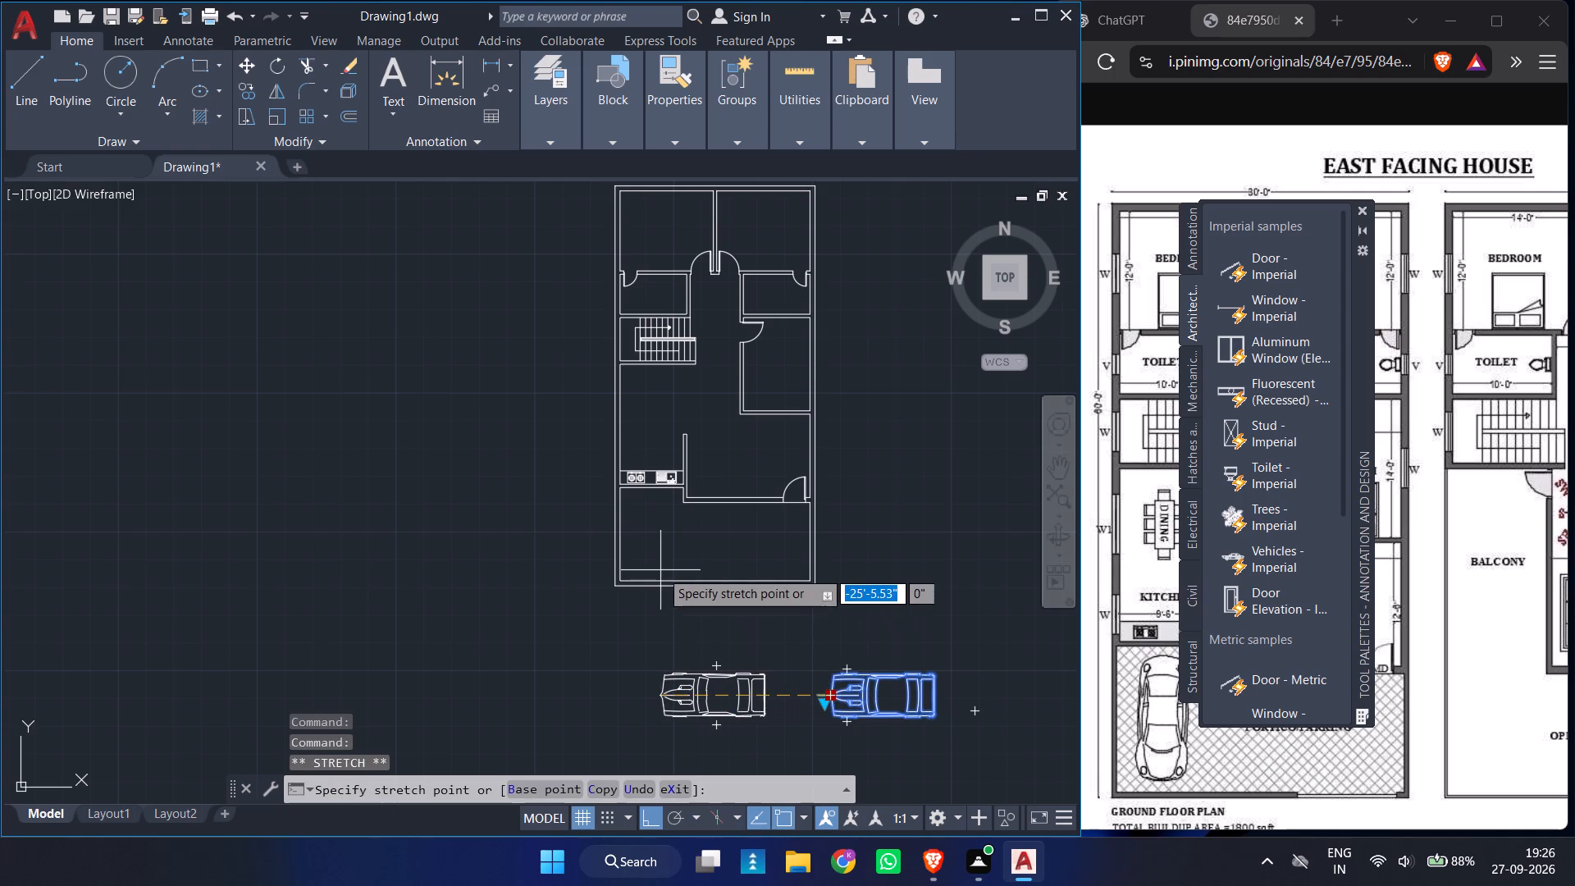
pyautogui.click(650, 505)
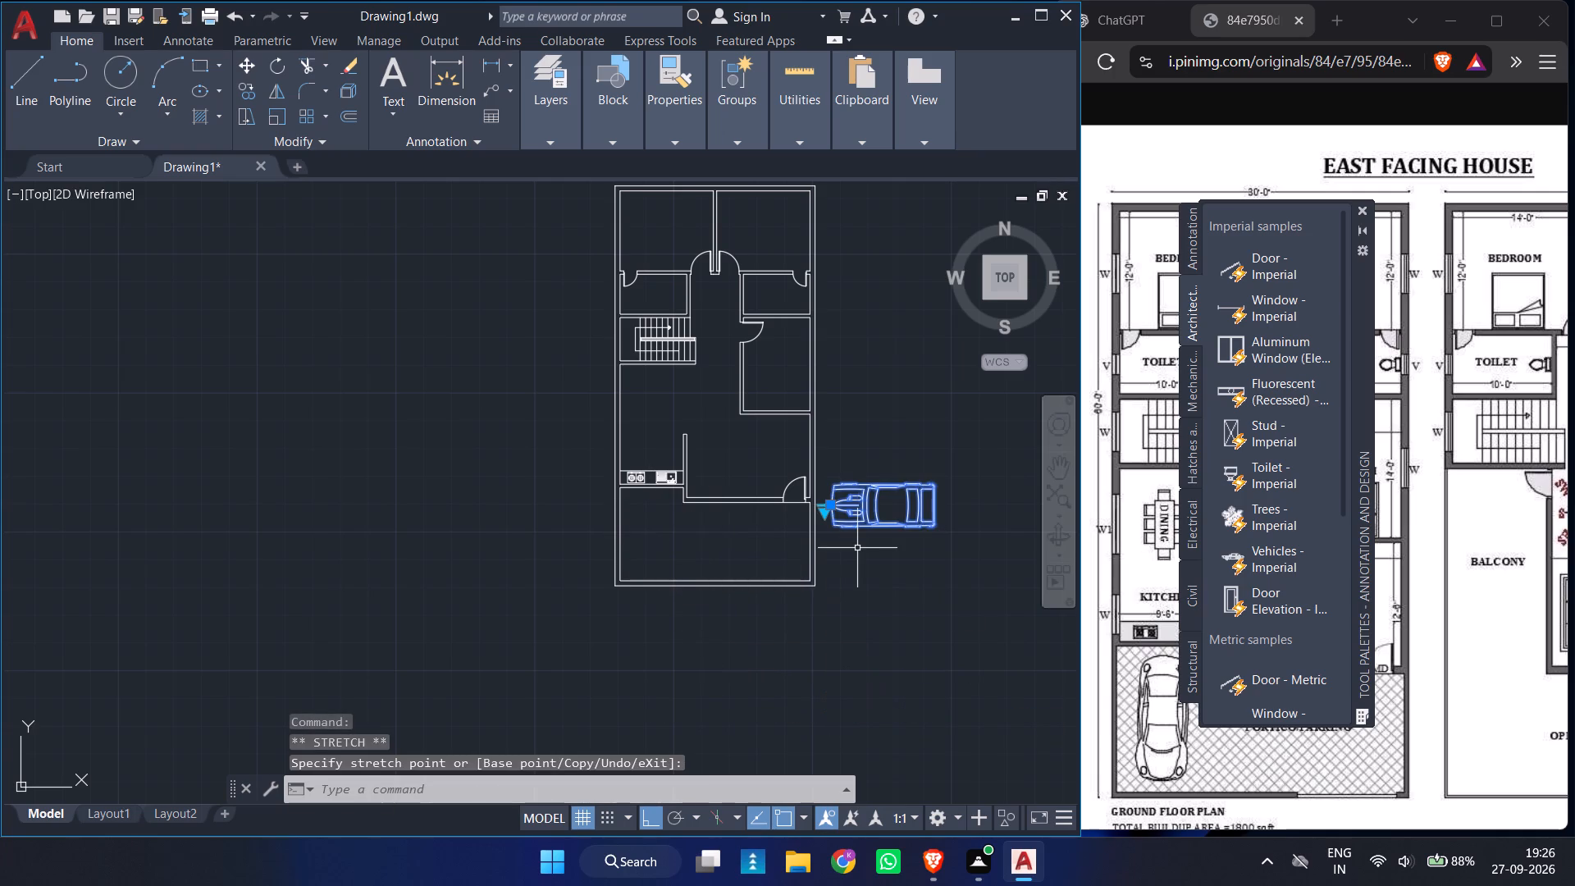
pyautogui.write('RO')
pyautogui.press('Return')
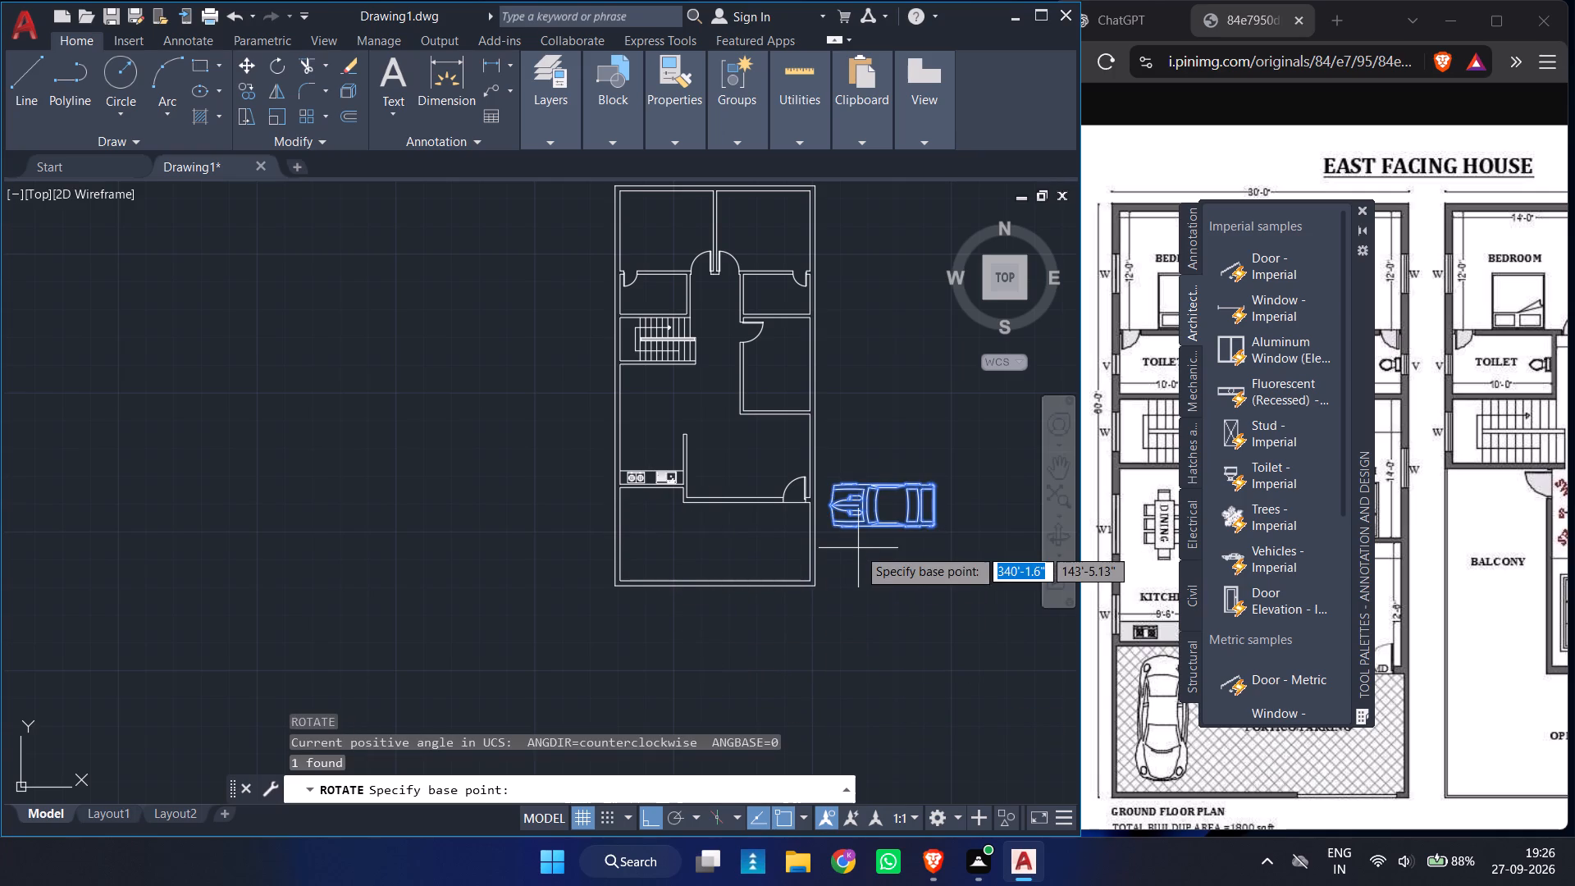
pyautogui.click(828, 507)
pyautogui.click(894, 705)
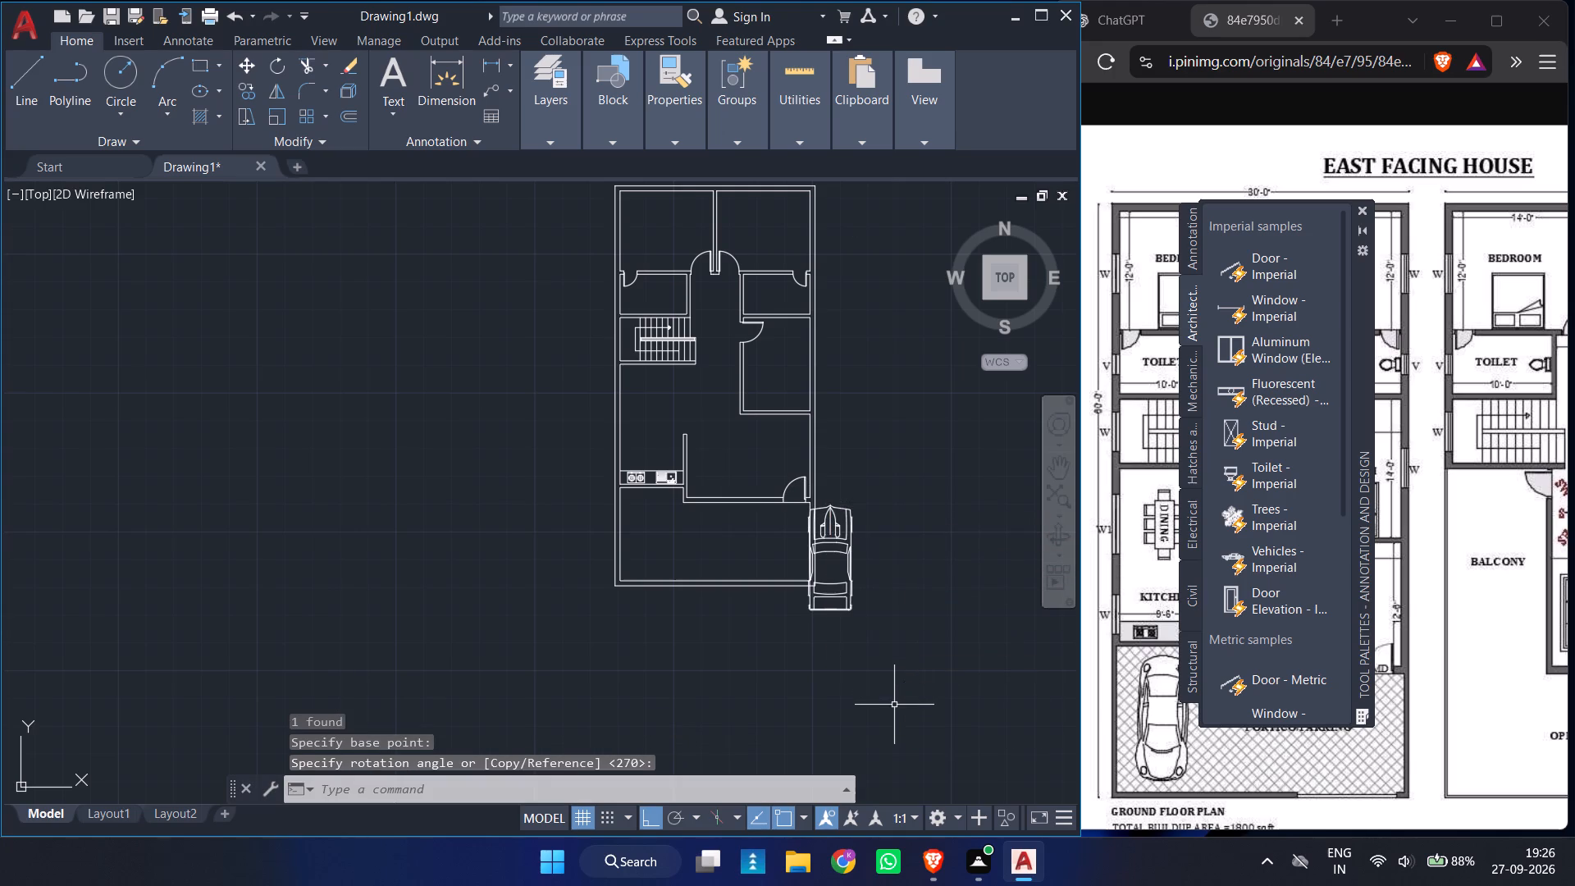
# Scale the sports car down by a factor of about 0.63 from its front midpoint.
pyautogui.click(846, 559)
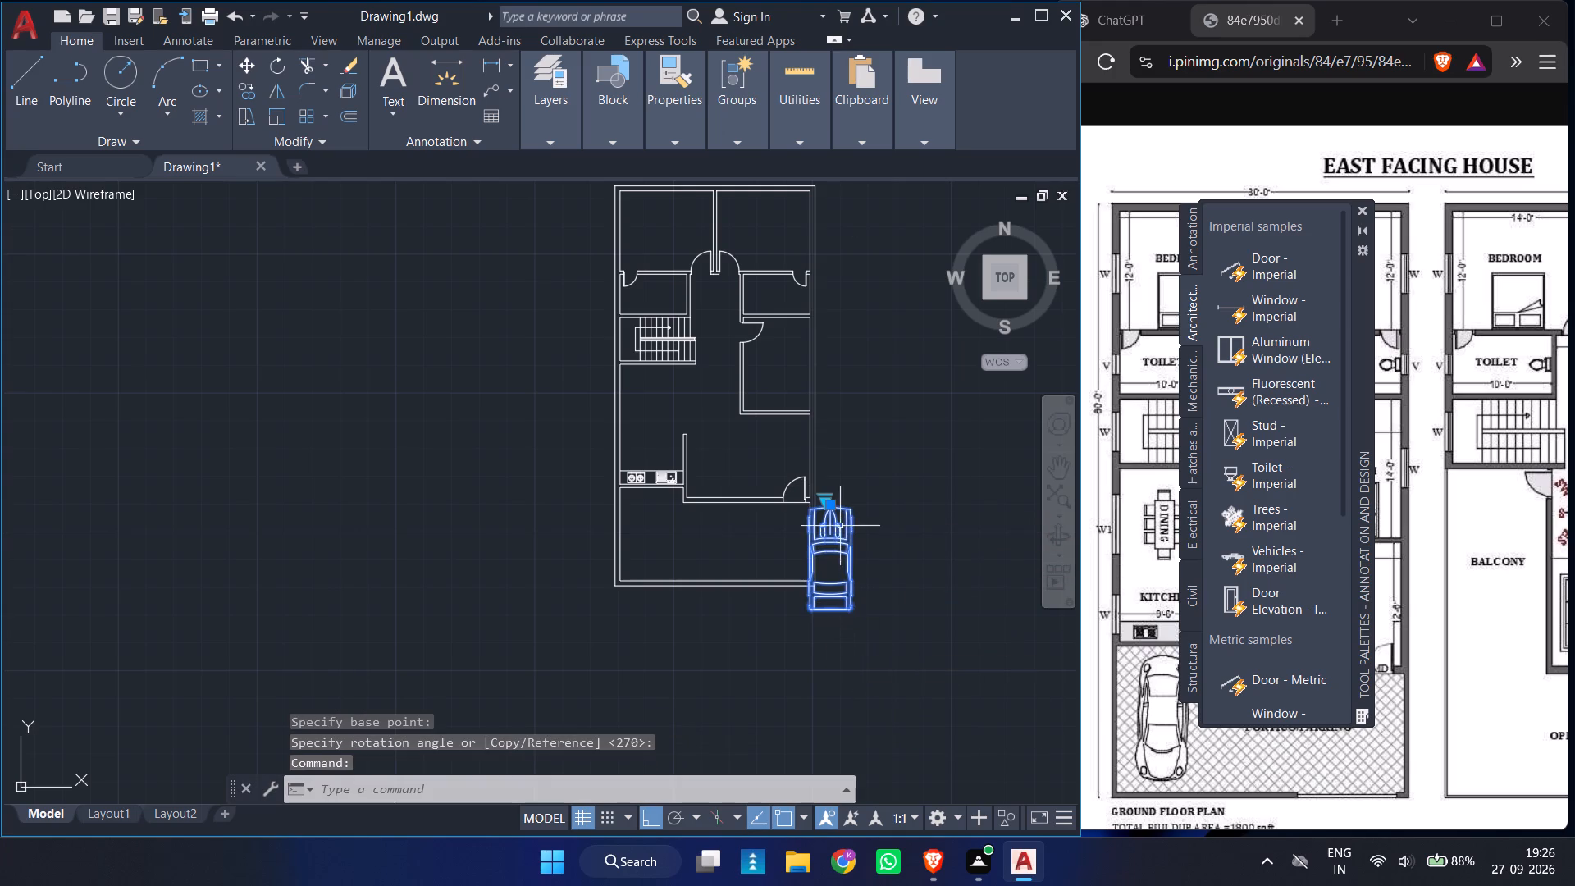
pyautogui.click(830, 508)
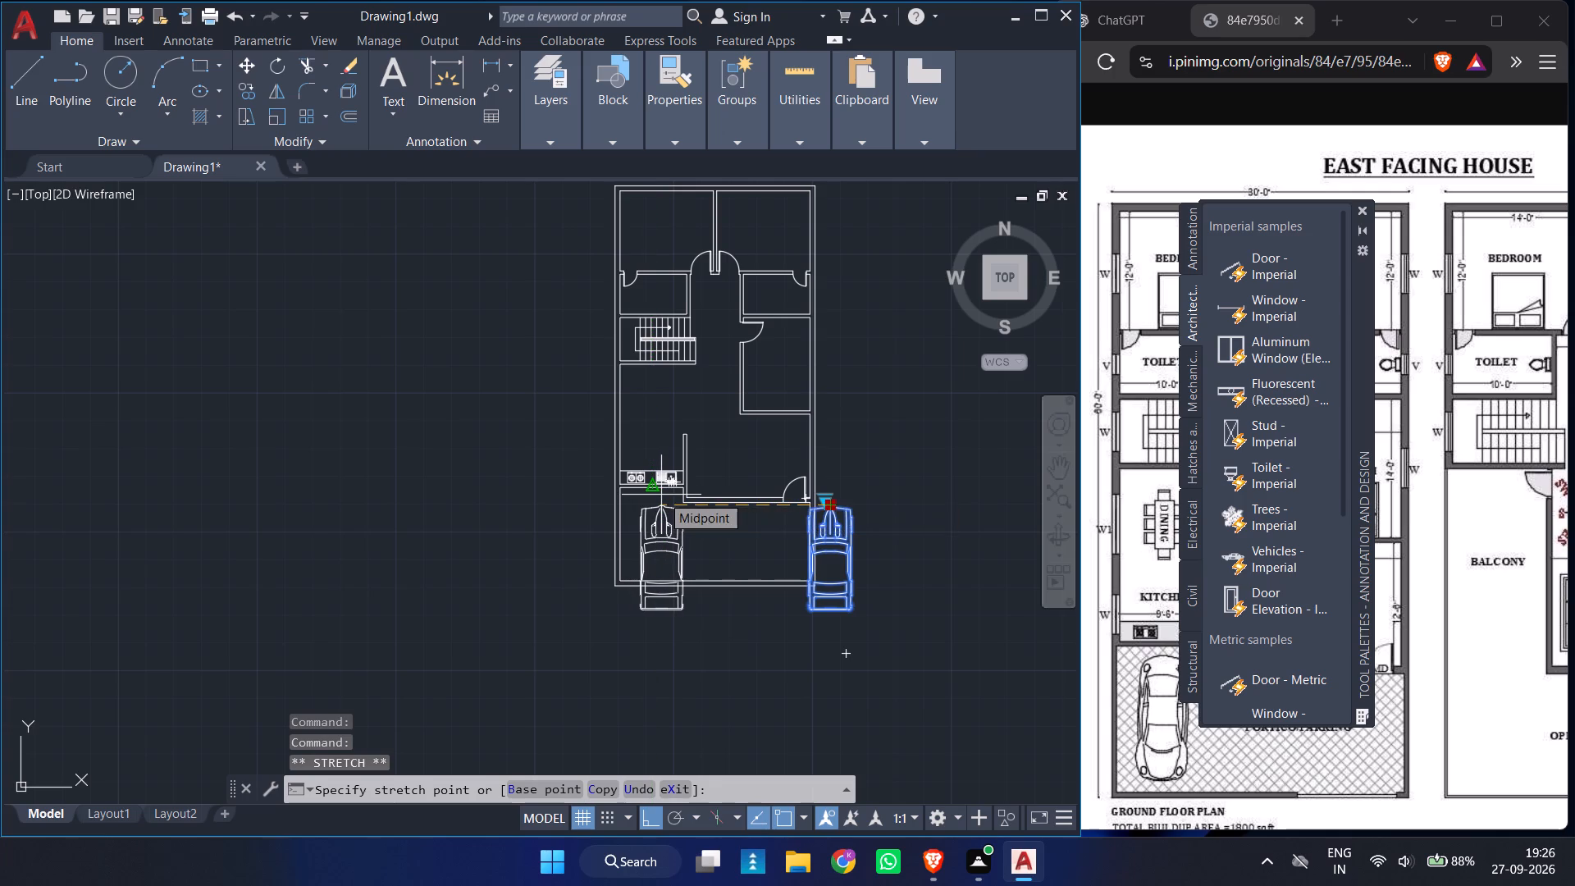
pyautogui.press('Escape')
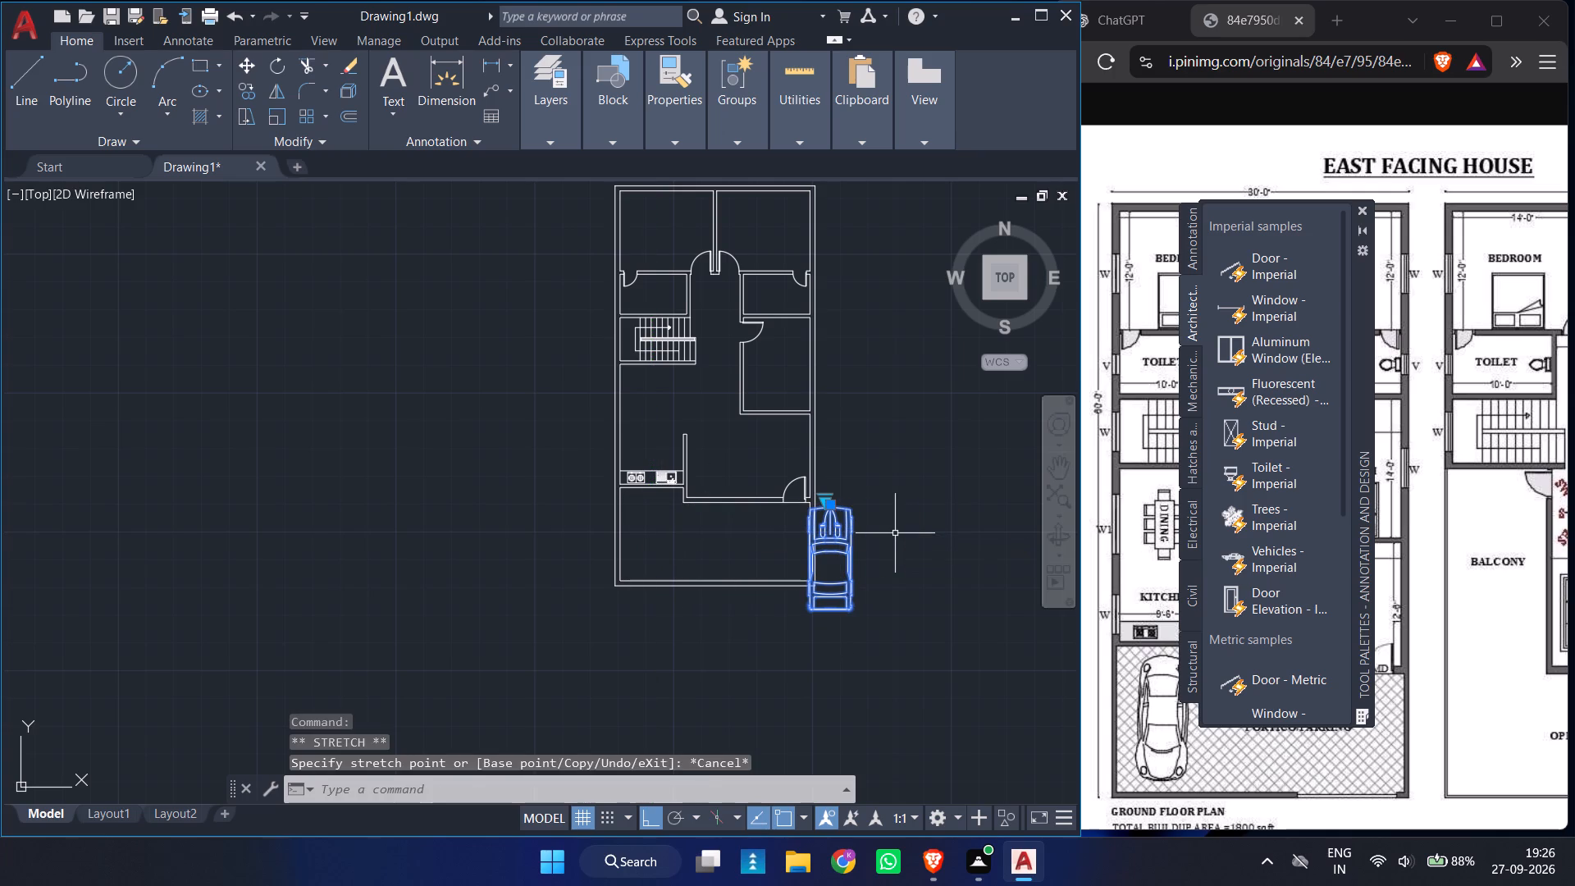
pyautogui.write('SC')
pyautogui.press('space')
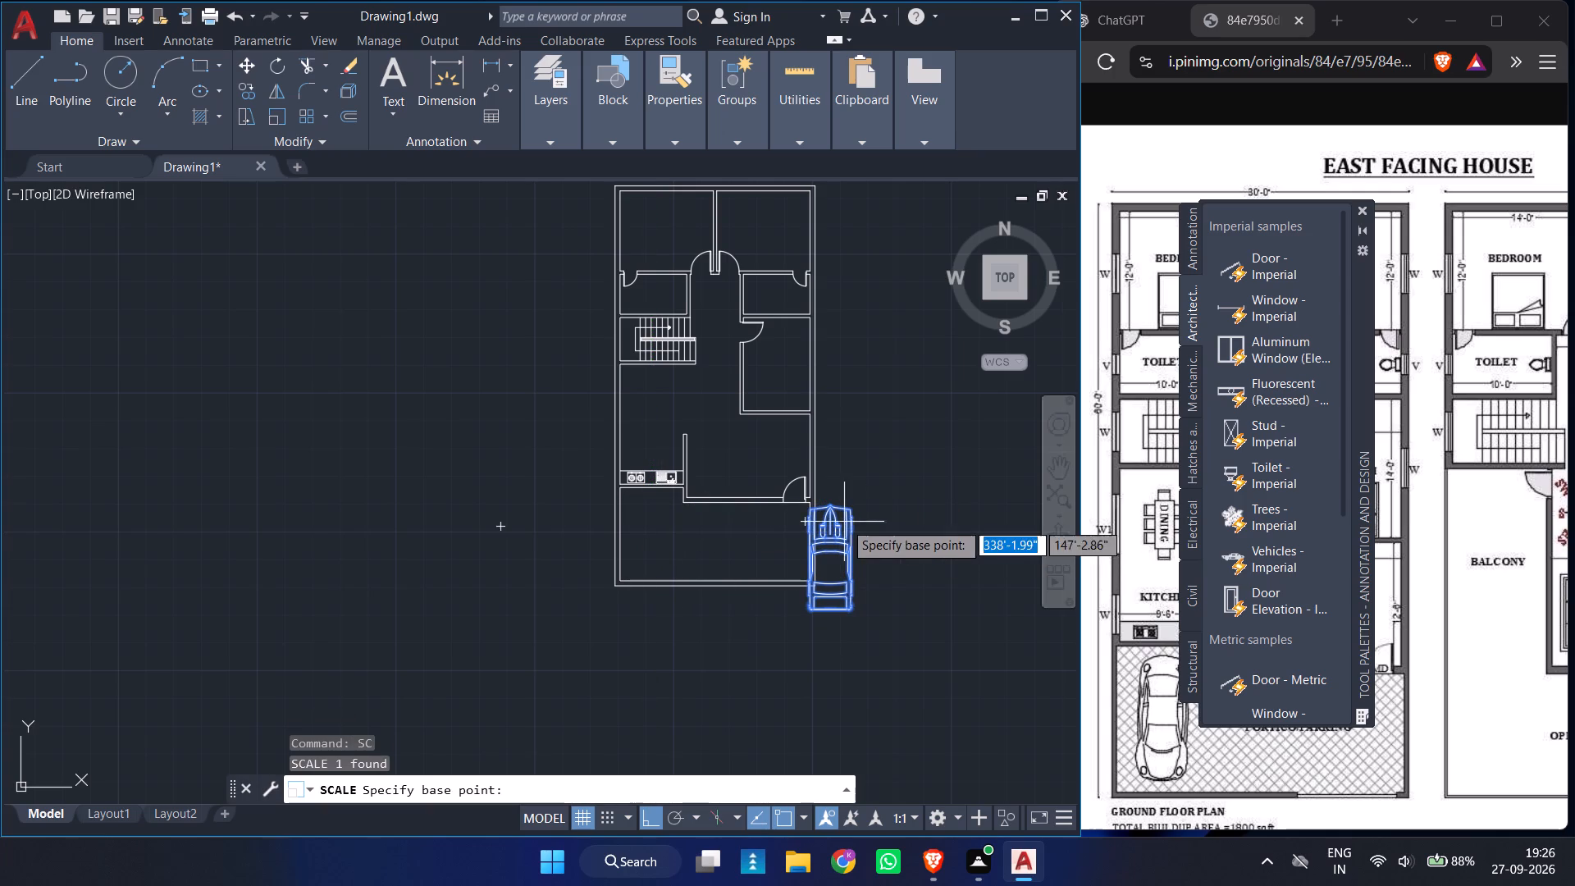
pyautogui.click(829, 507)
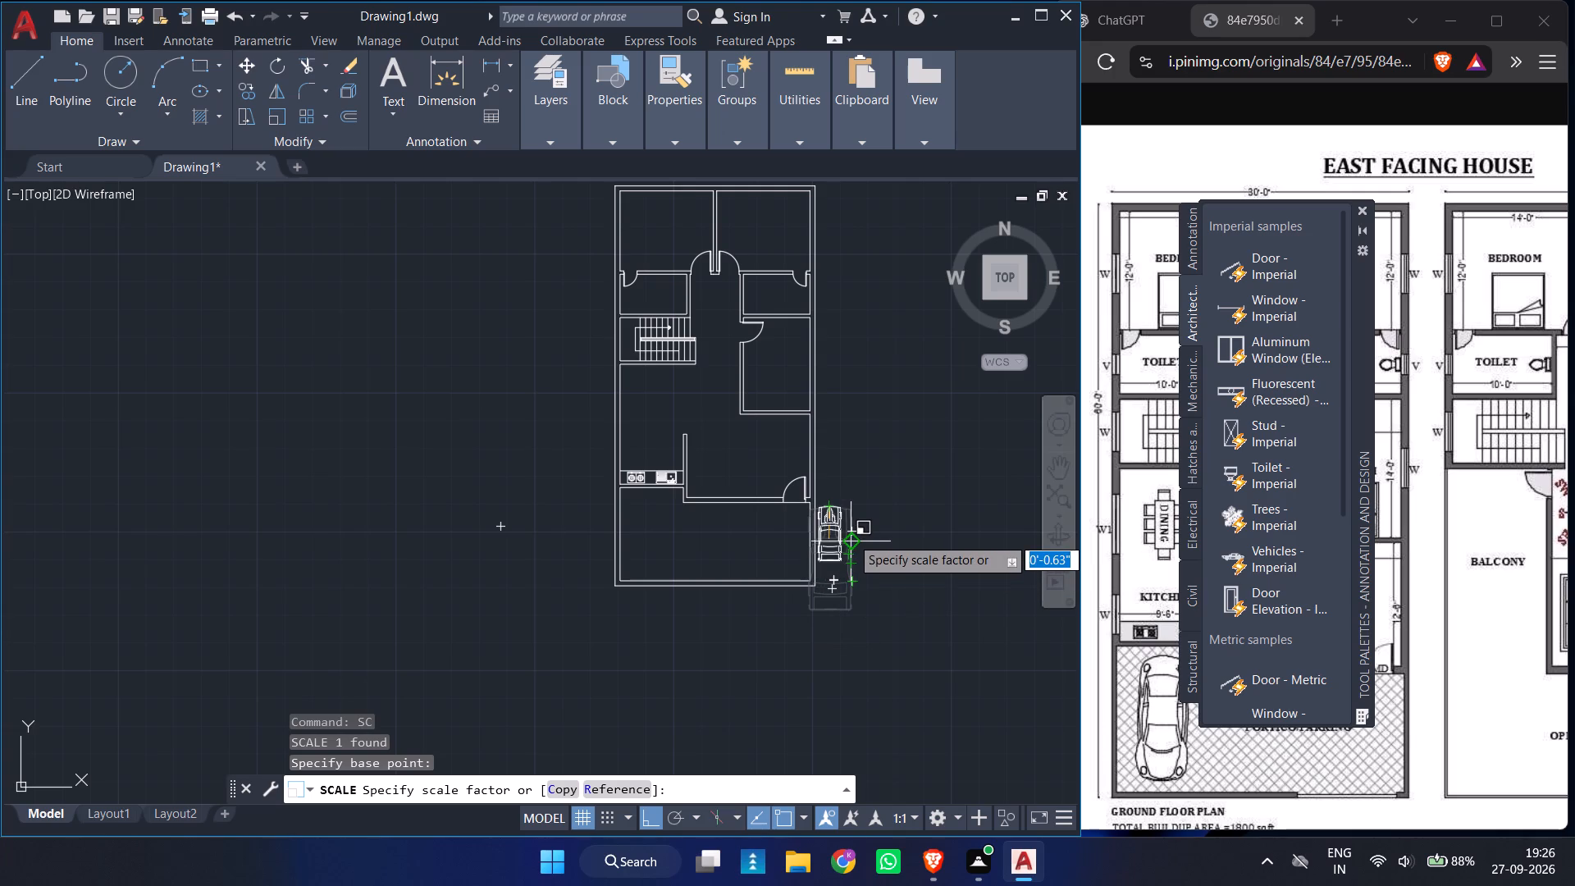
pyautogui.keyDown('ctrl'); pyautogui.scroll(3, 851, 537); pyautogui.keyUp('ctrl')
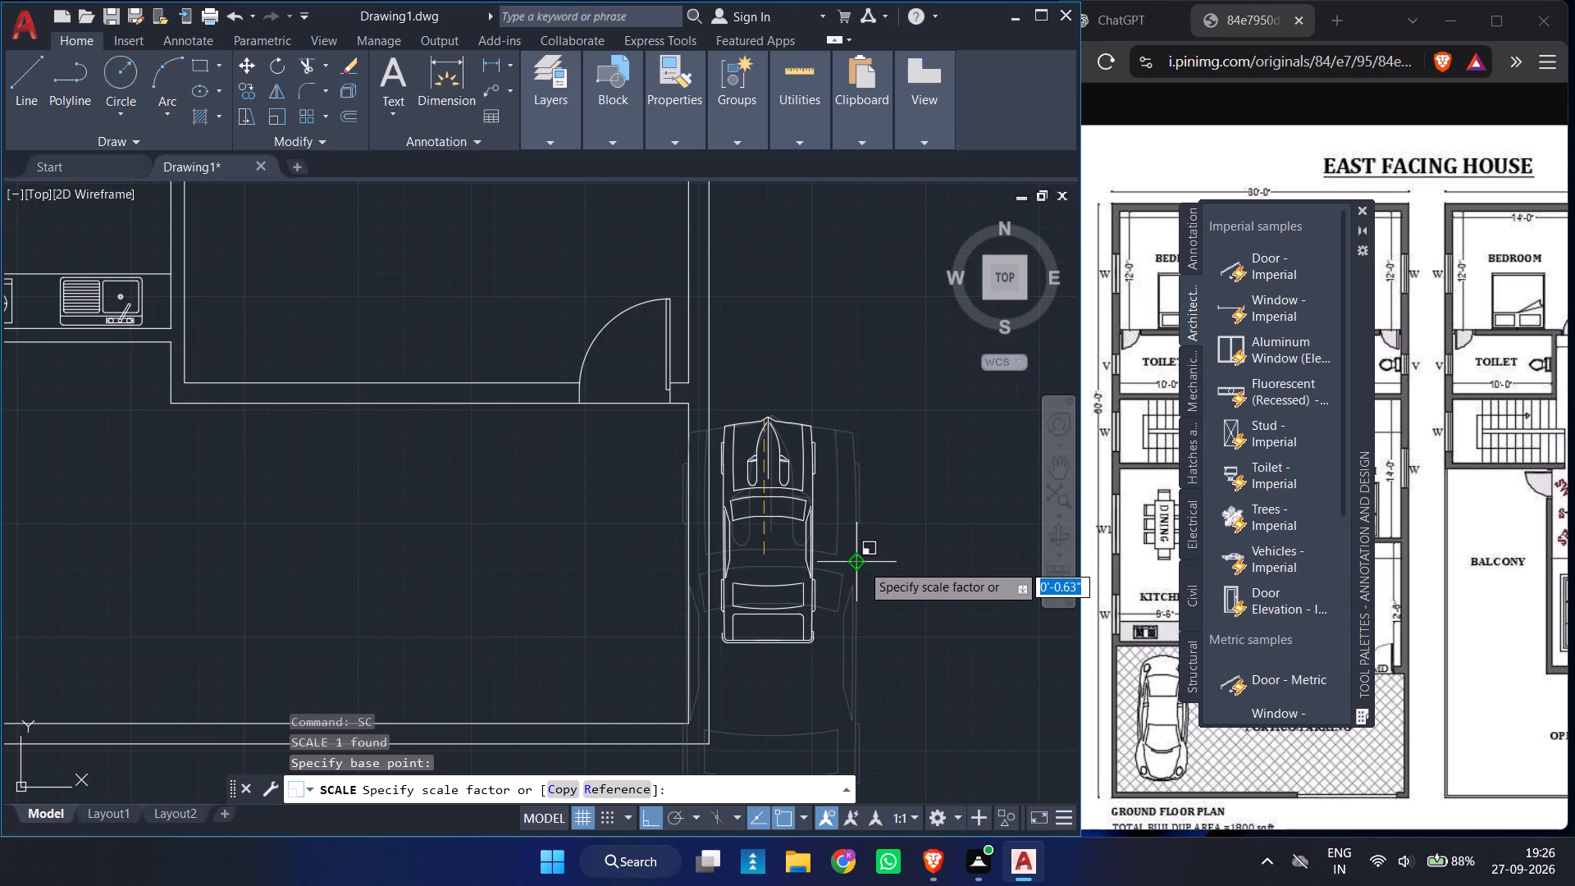
pyautogui.click(861, 562)
# Move the sports car about 26'-9" west into the portico south of the kitchen, and about 11" north.
pyautogui.click(802, 509)
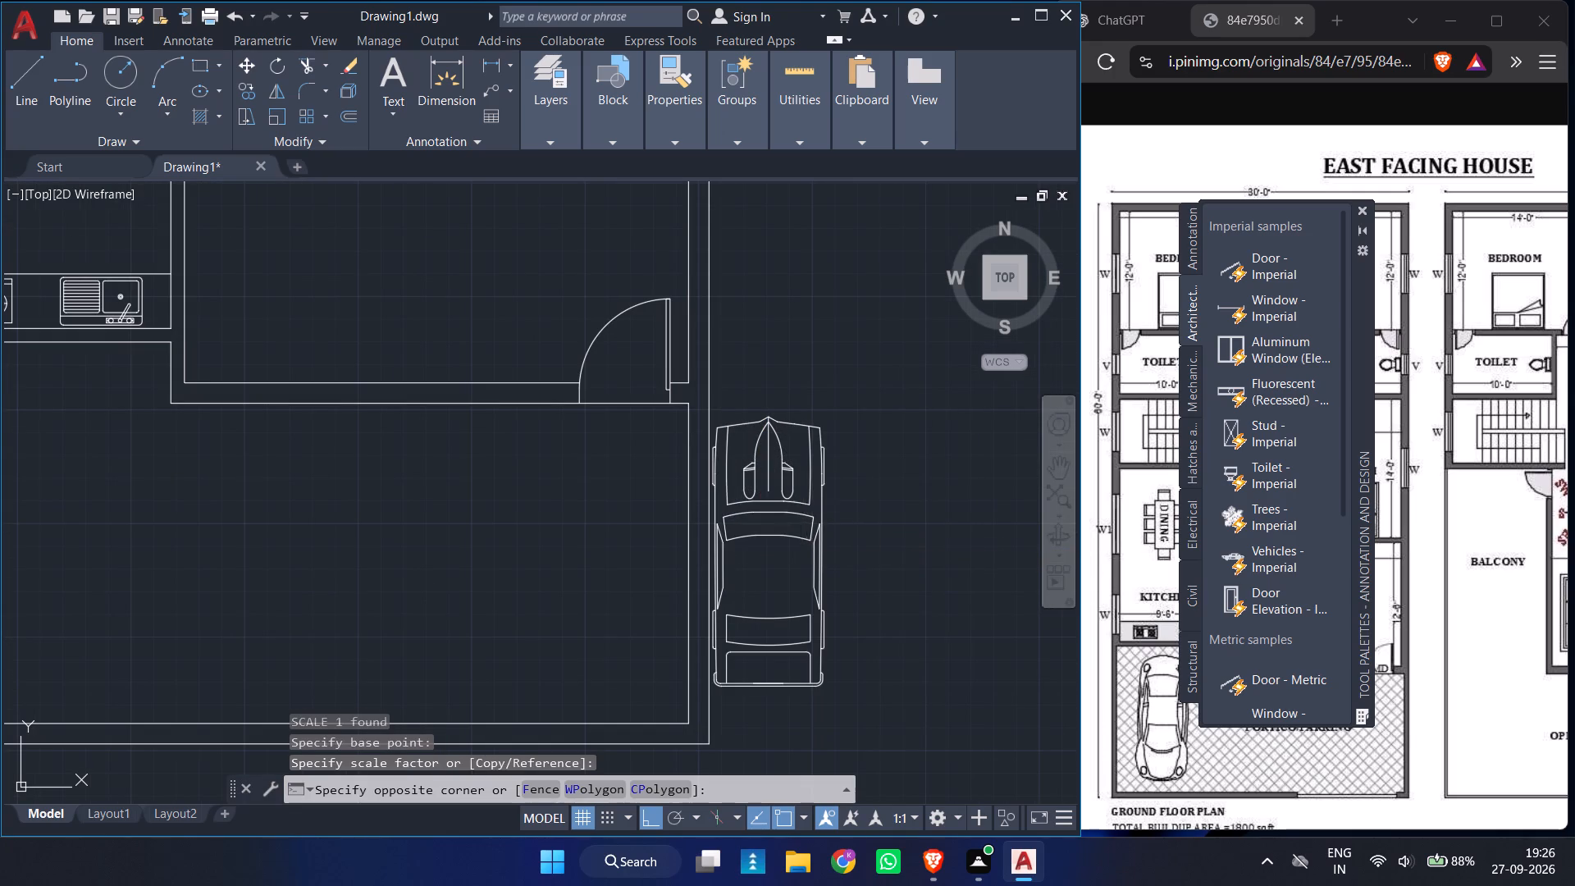
pyautogui.click(766, 525)
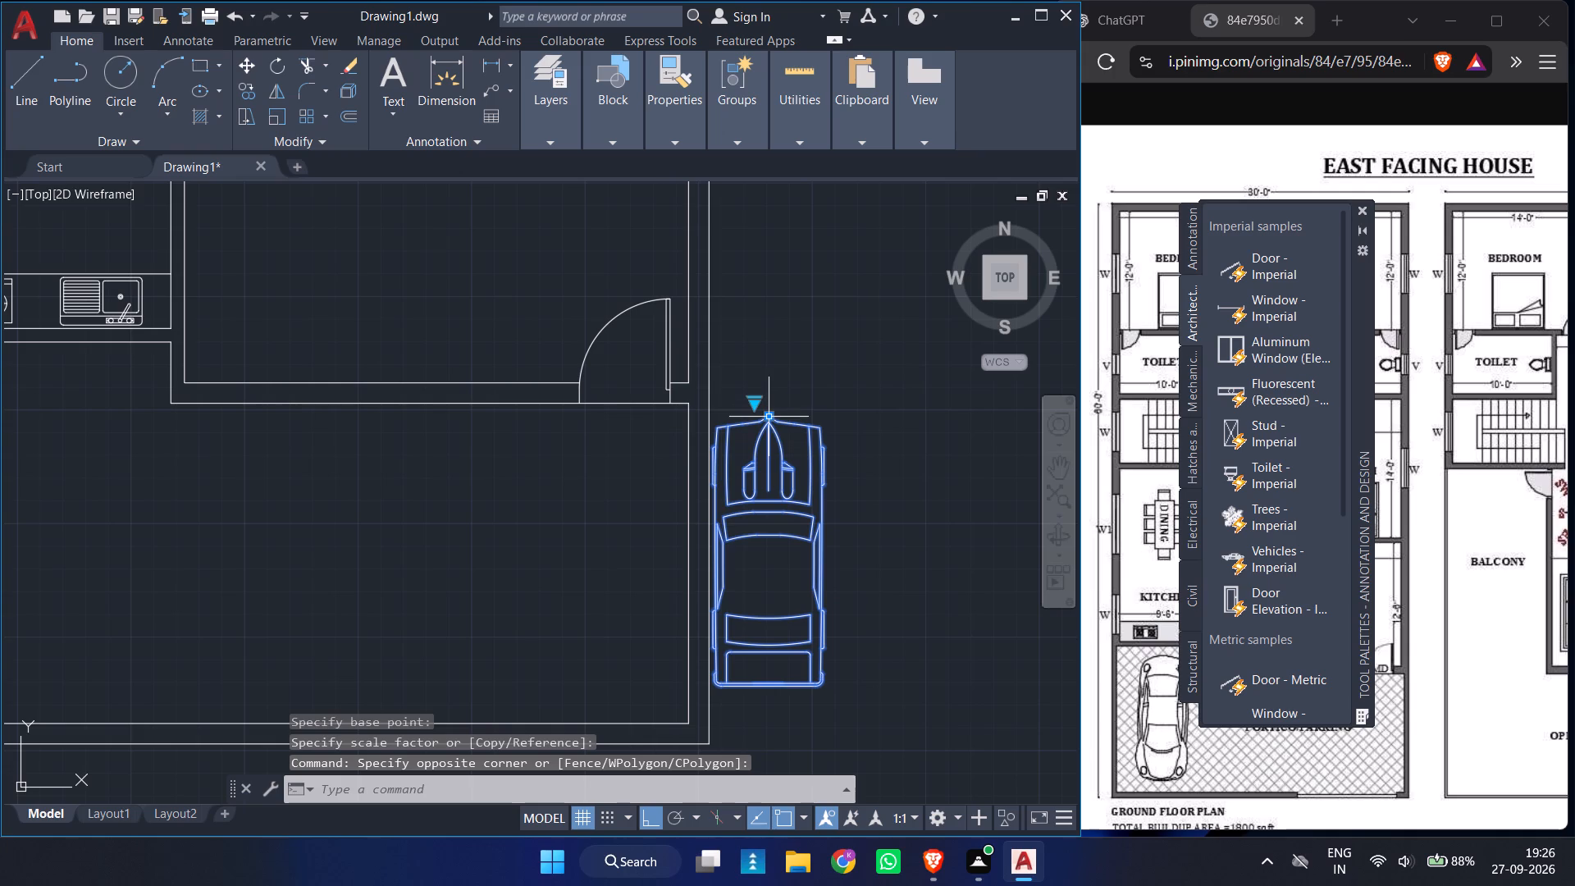
pyautogui.click(773, 413)
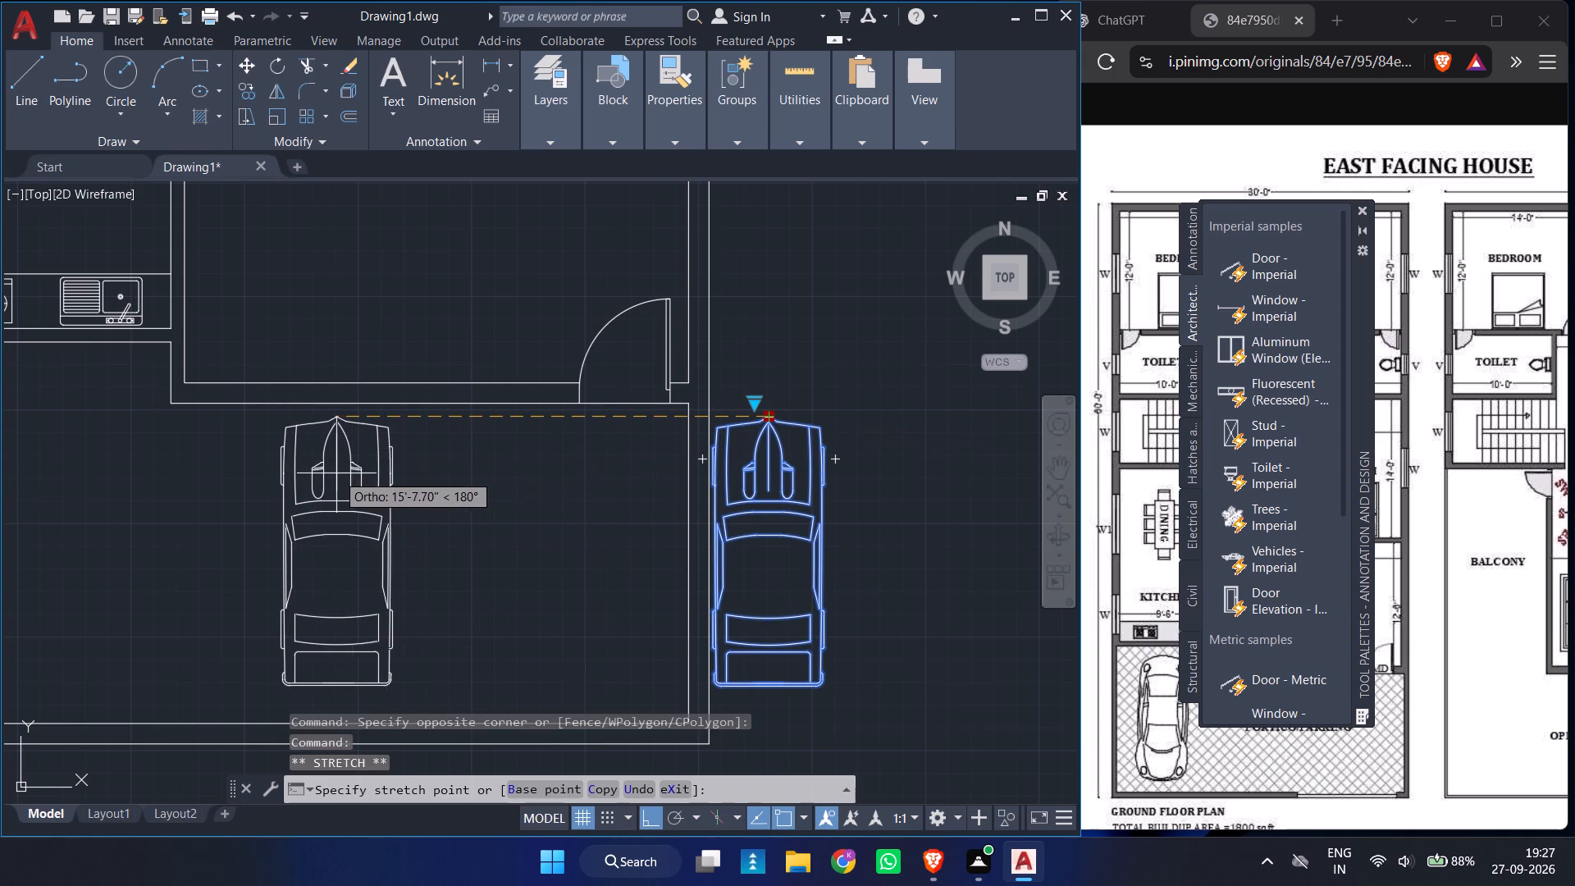
pyautogui.keyDown('ctrl'); pyautogui.scroll(-2, 174, 470); pyautogui.keyUp('ctrl')
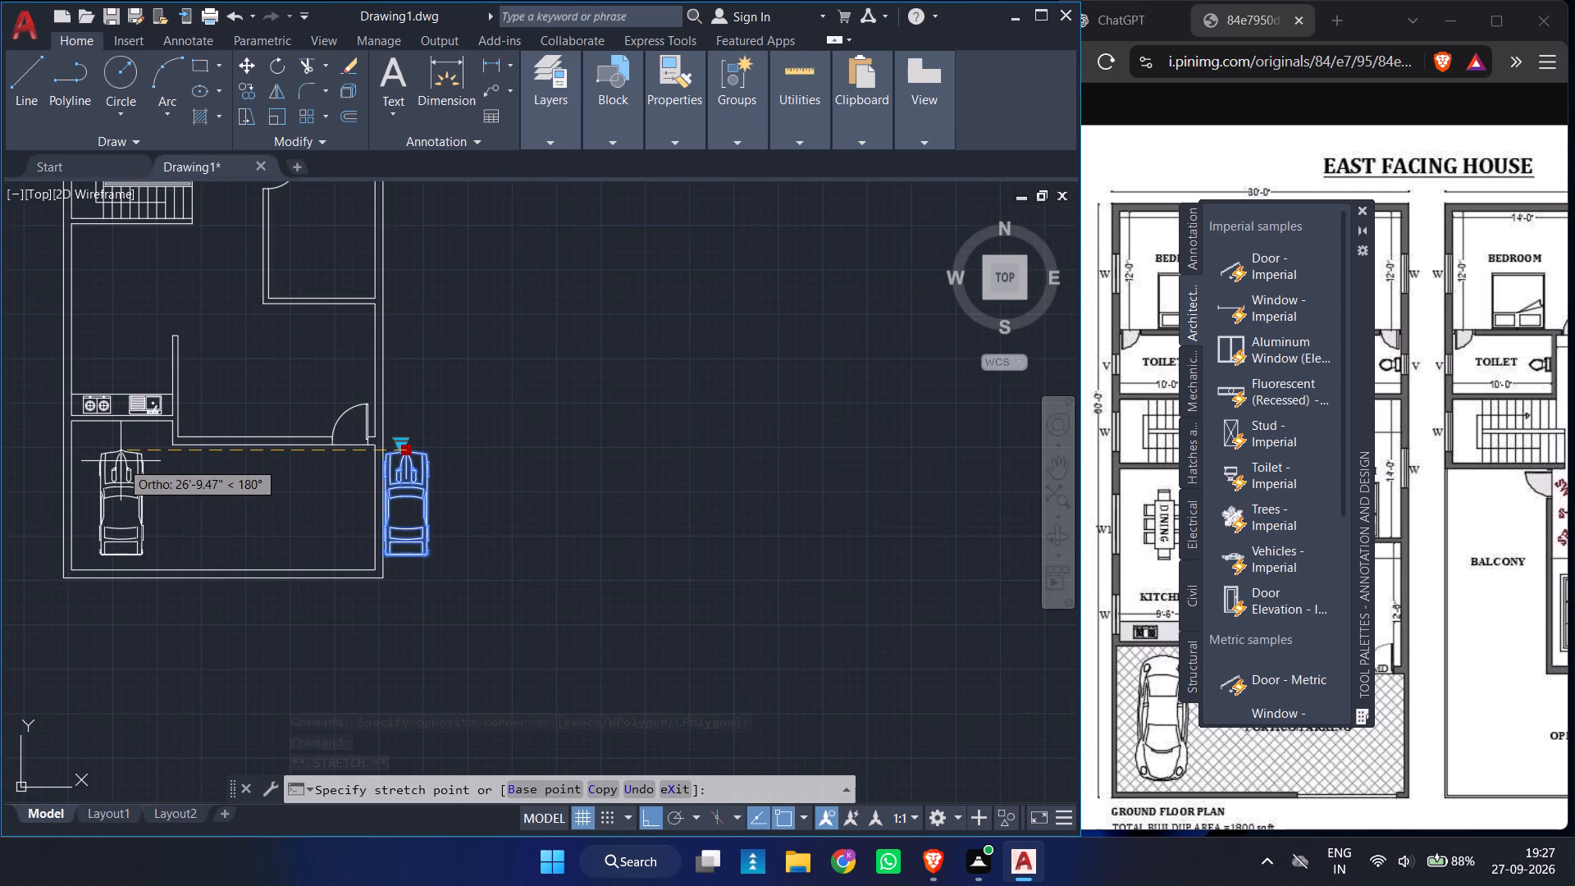
pyautogui.click(121, 461)
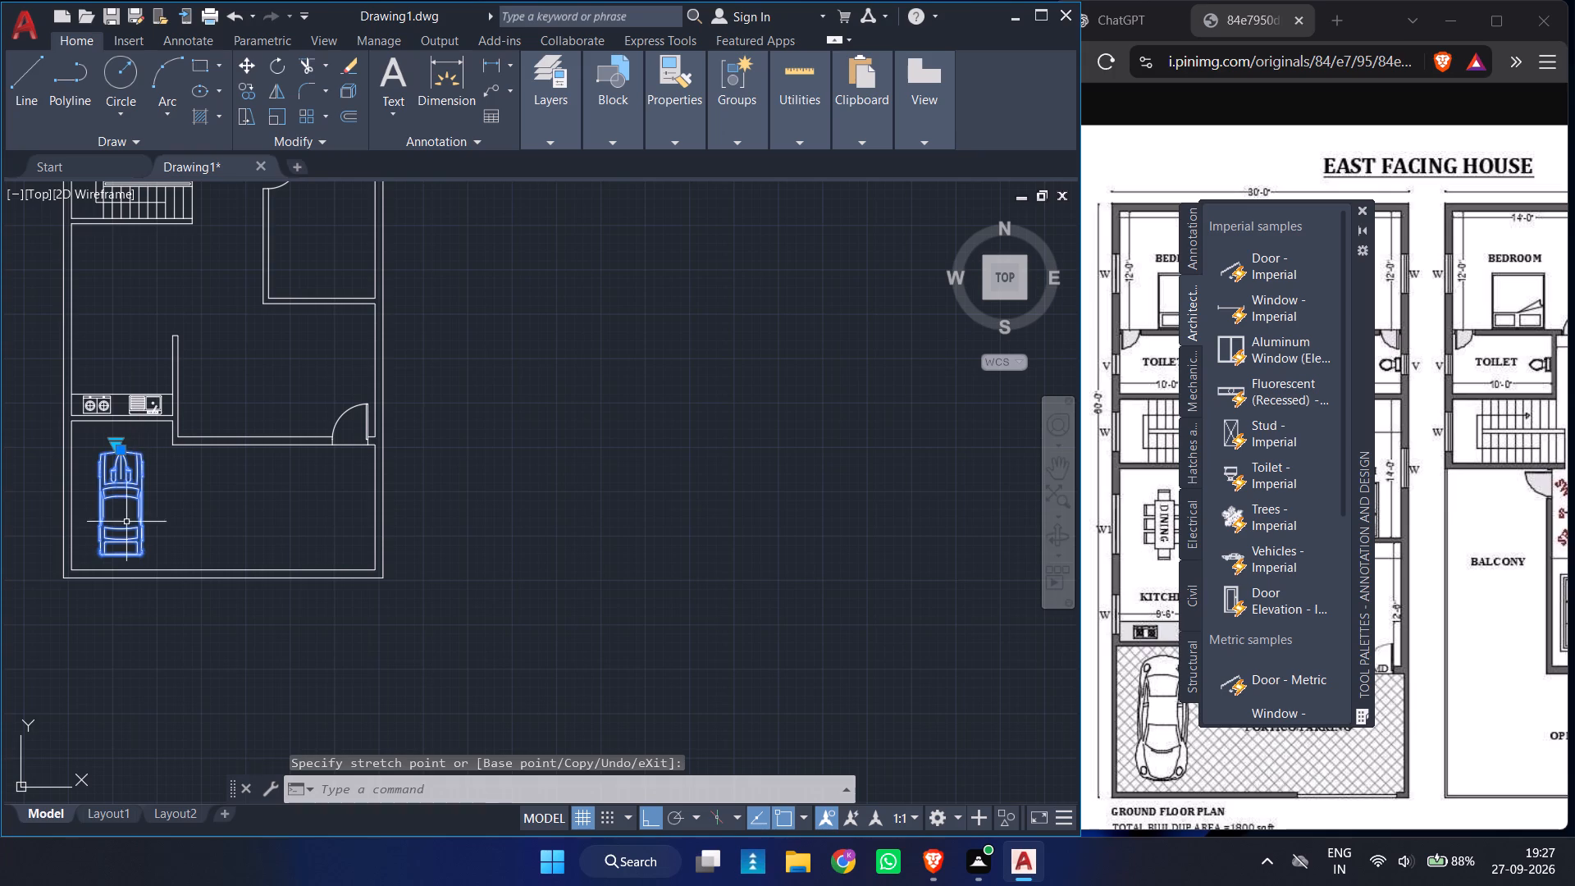
pyautogui.keyDown('ctrl'); pyautogui.scroll(1, 122, 568); pyautogui.keyUp('ctrl')
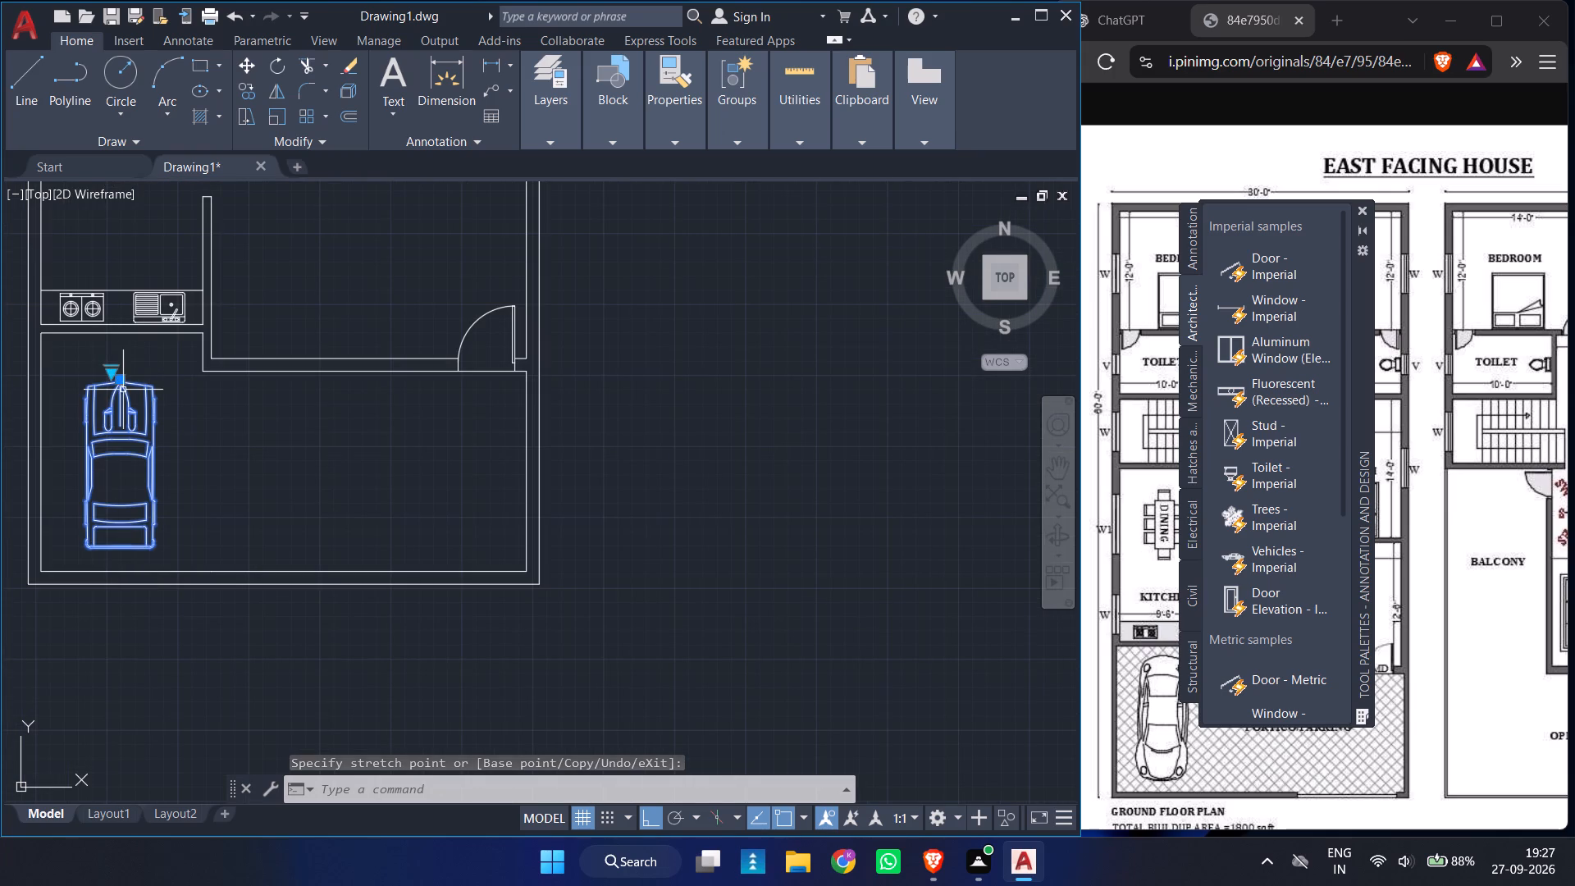
pyautogui.click(120, 378)
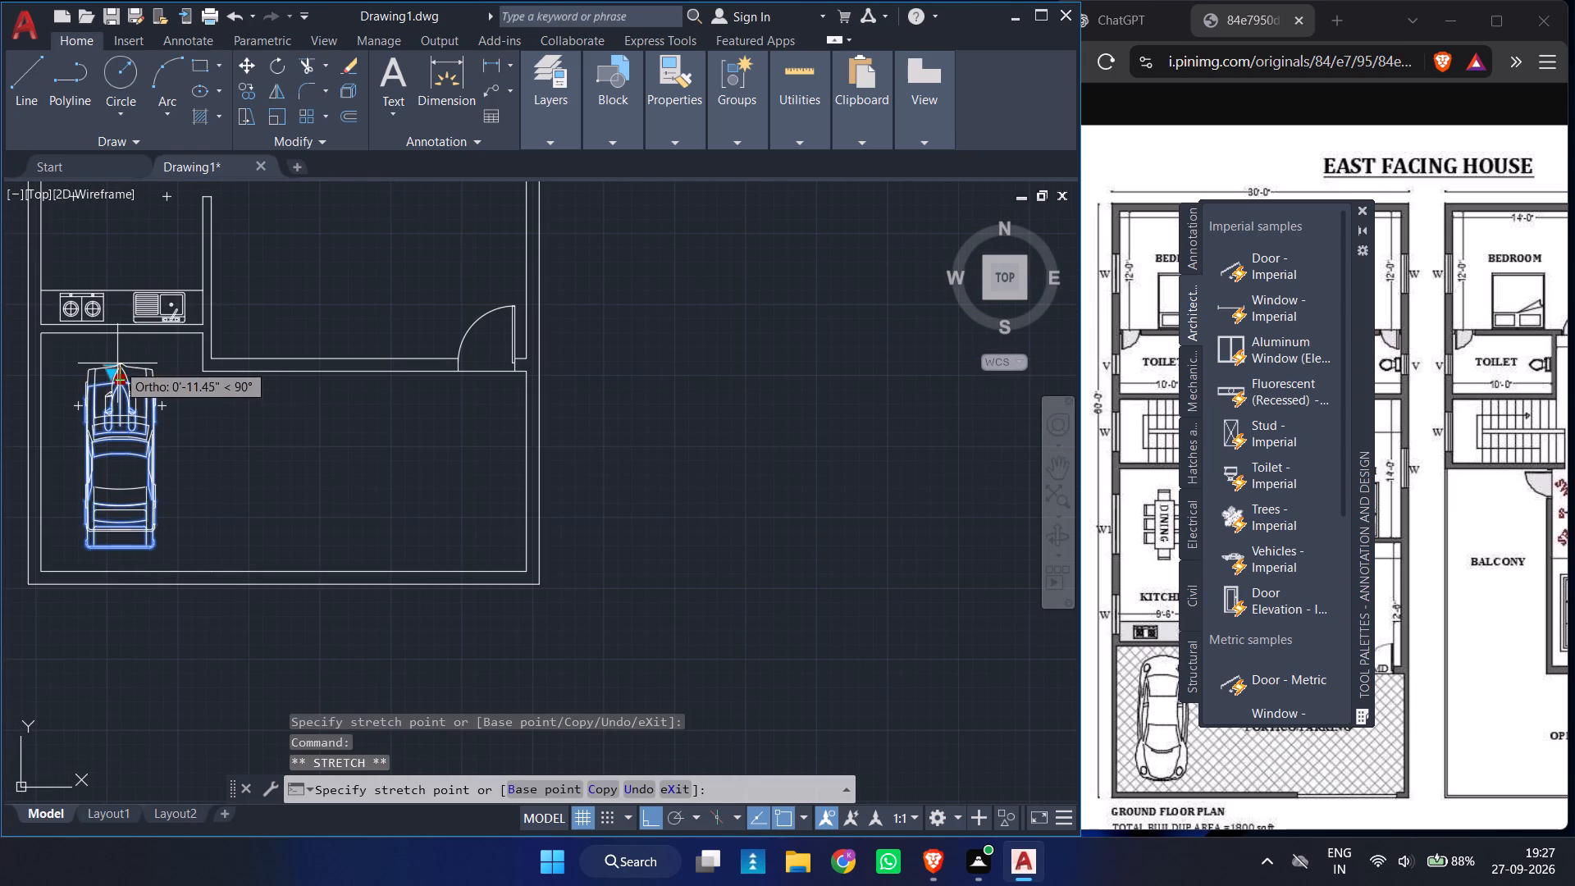
pyautogui.click(117, 363)
pyautogui.keyDown('ctrl'); pyautogui.scroll(-1, 273, 463); pyautogui.keyUp('ctrl')
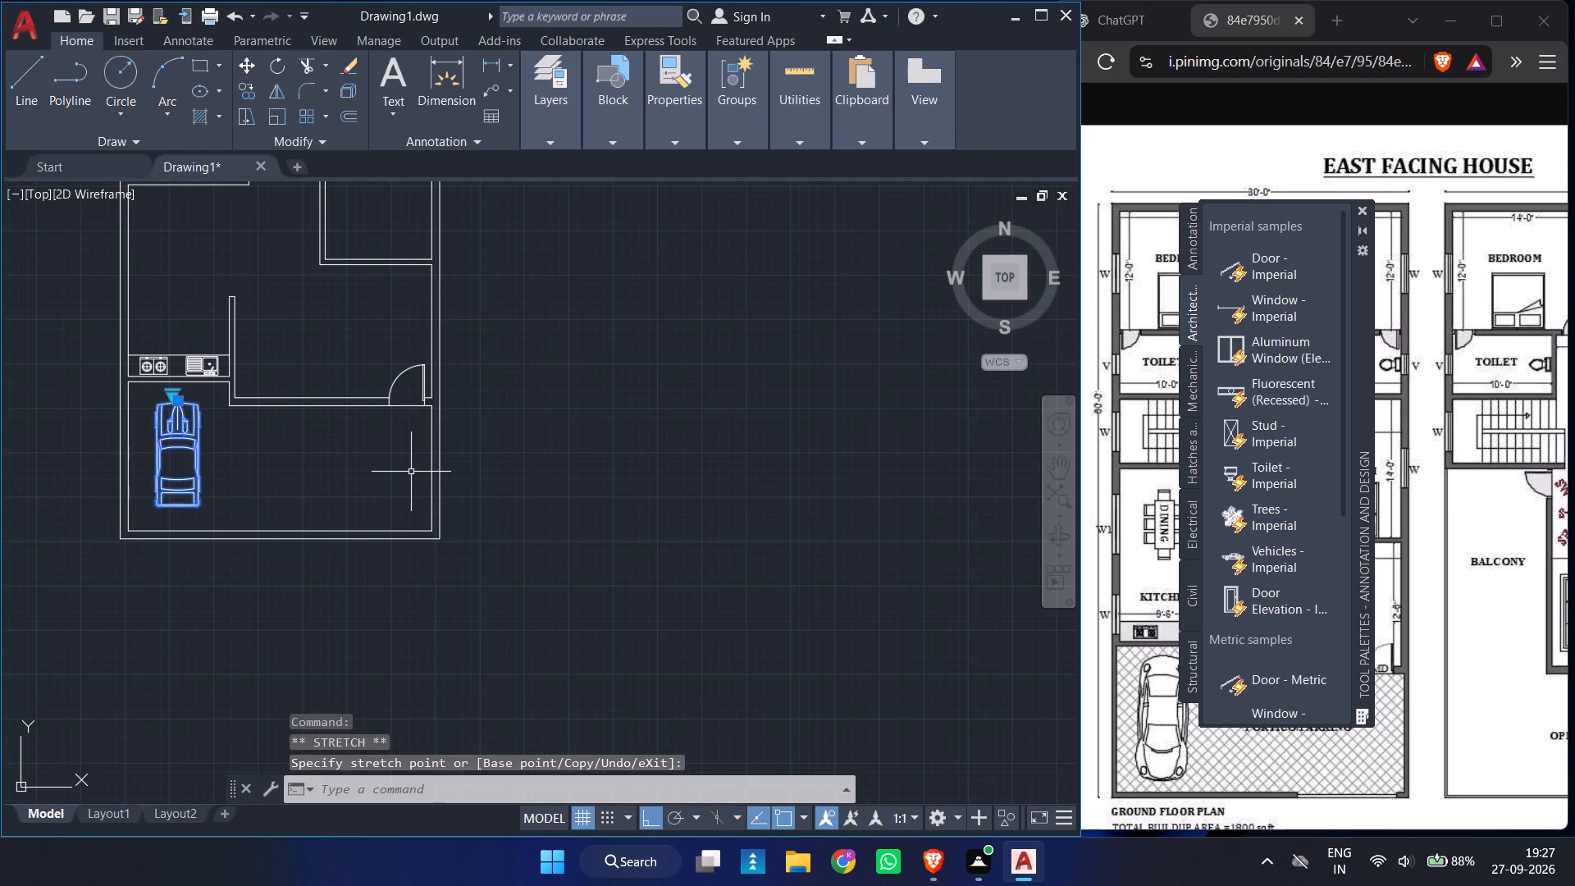
pyautogui.press('Escape')
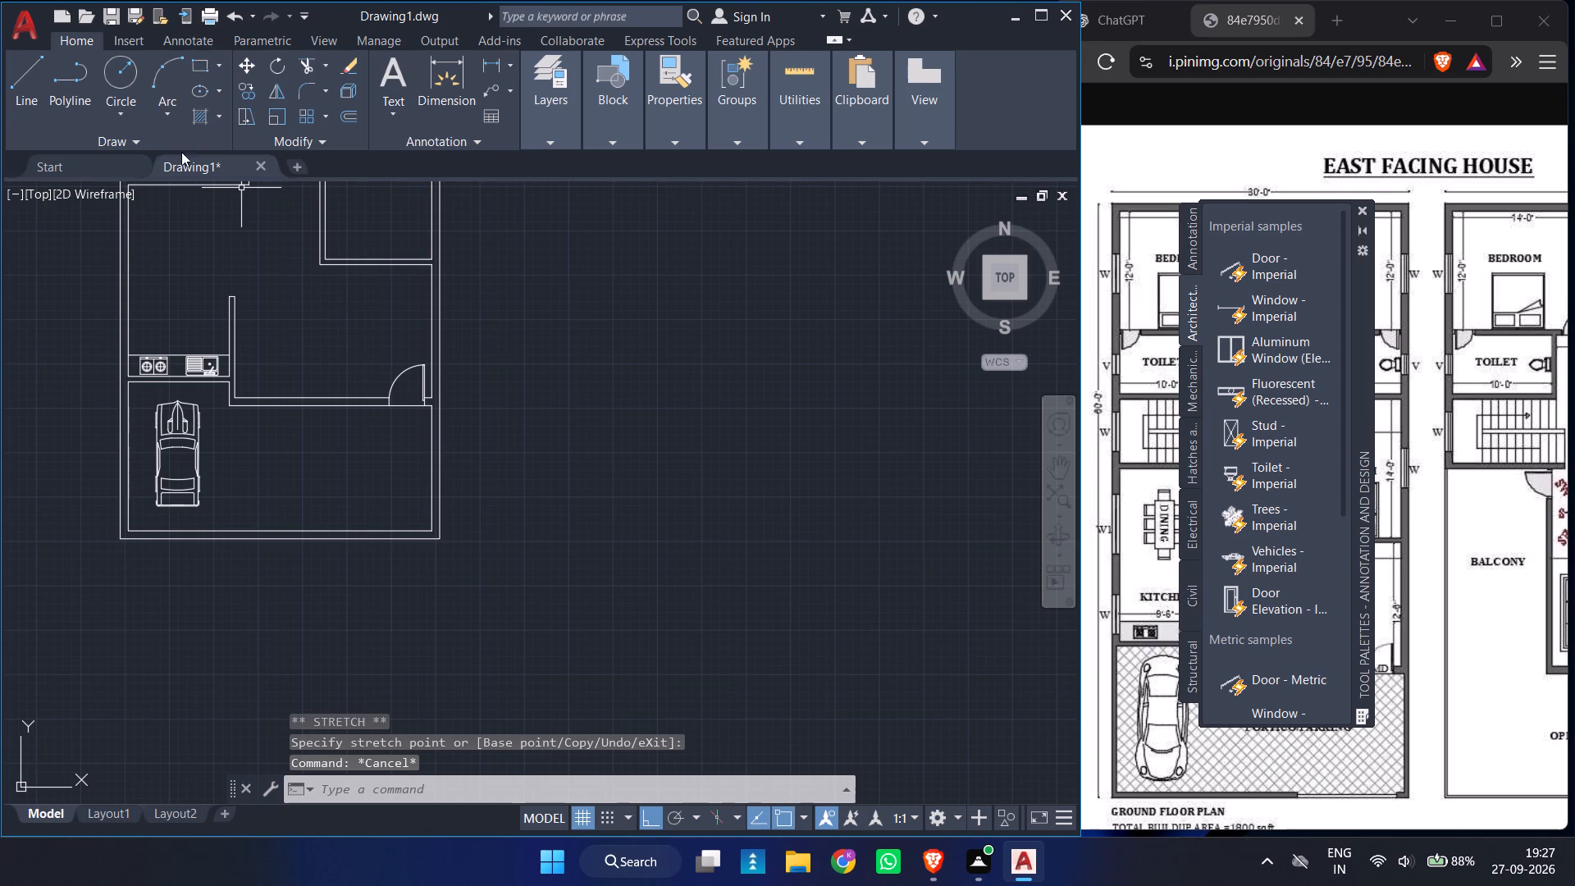
# Hatch the portico floor around the car with the ANSI37 pattern.
pyautogui.click(200, 118)
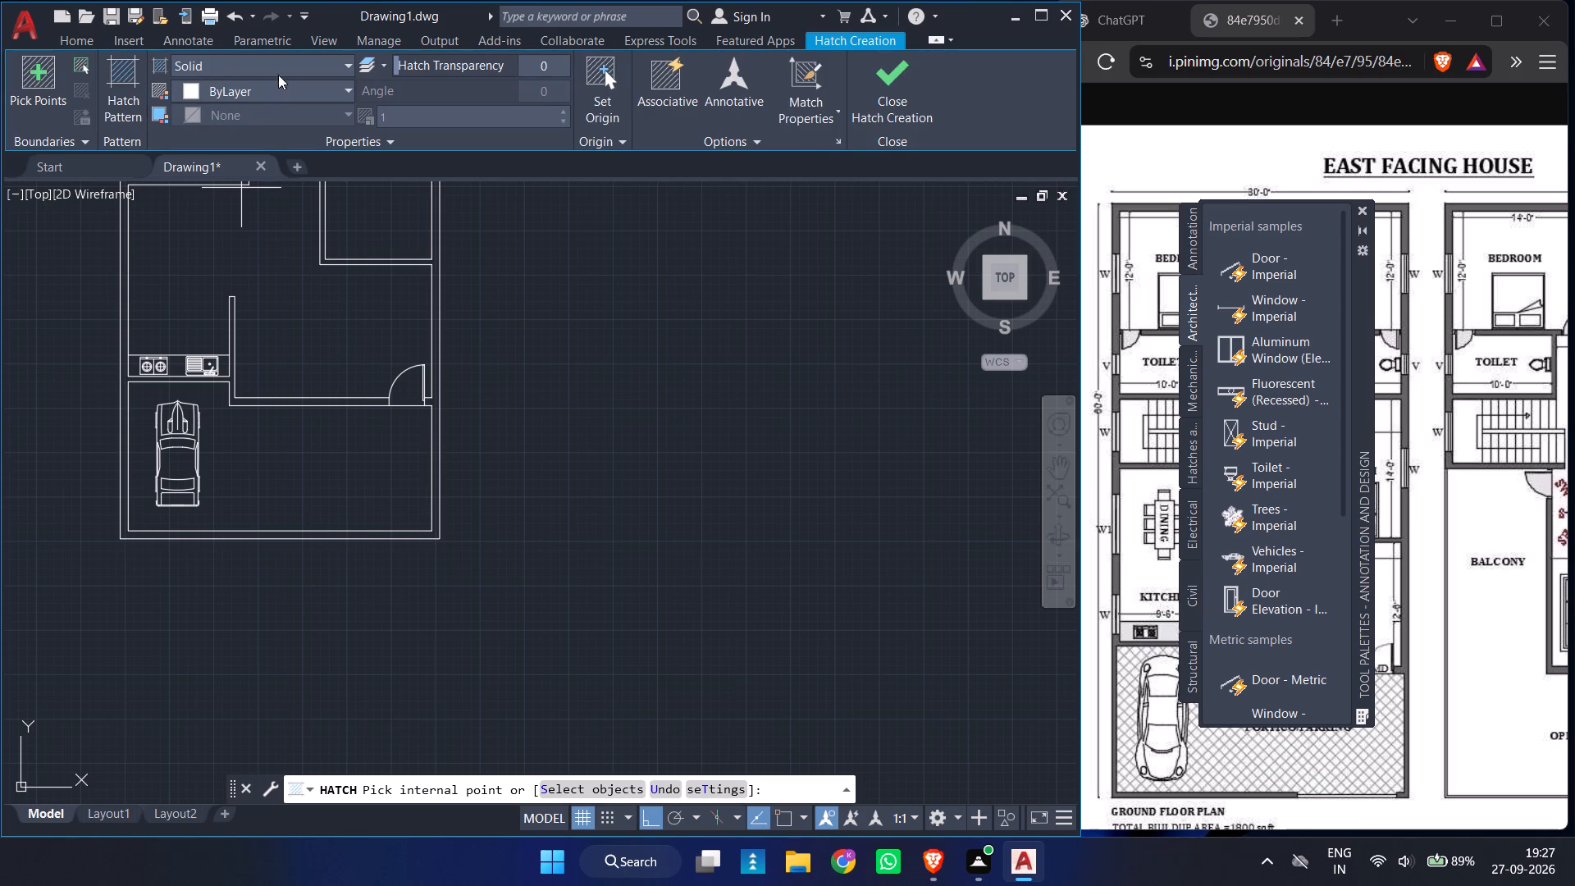
pyautogui.click(345, 74)
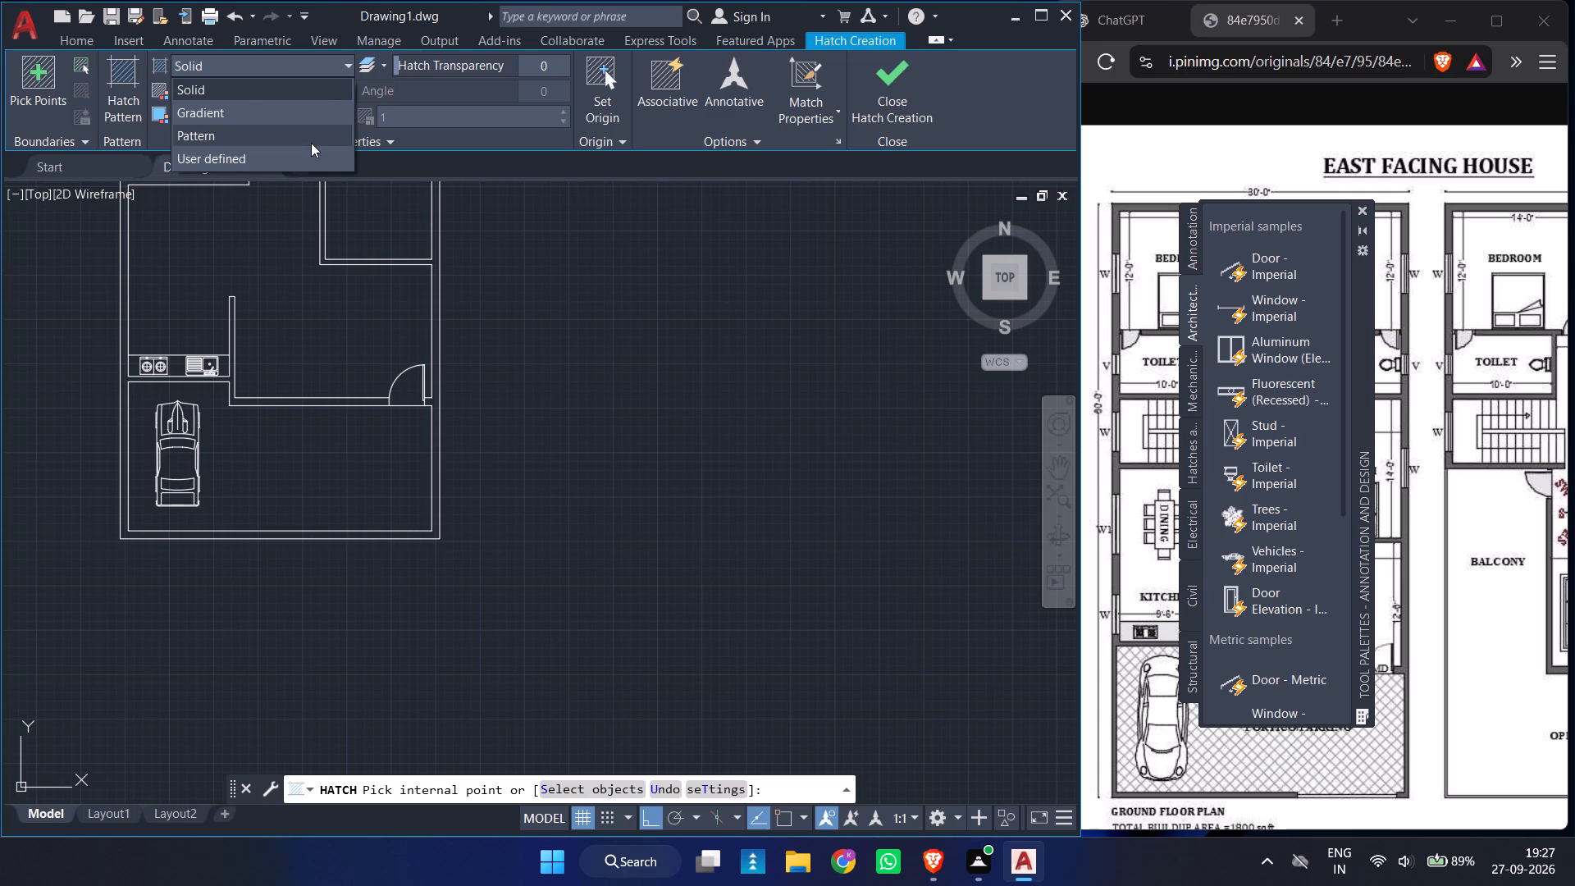
pyautogui.click(311, 143)
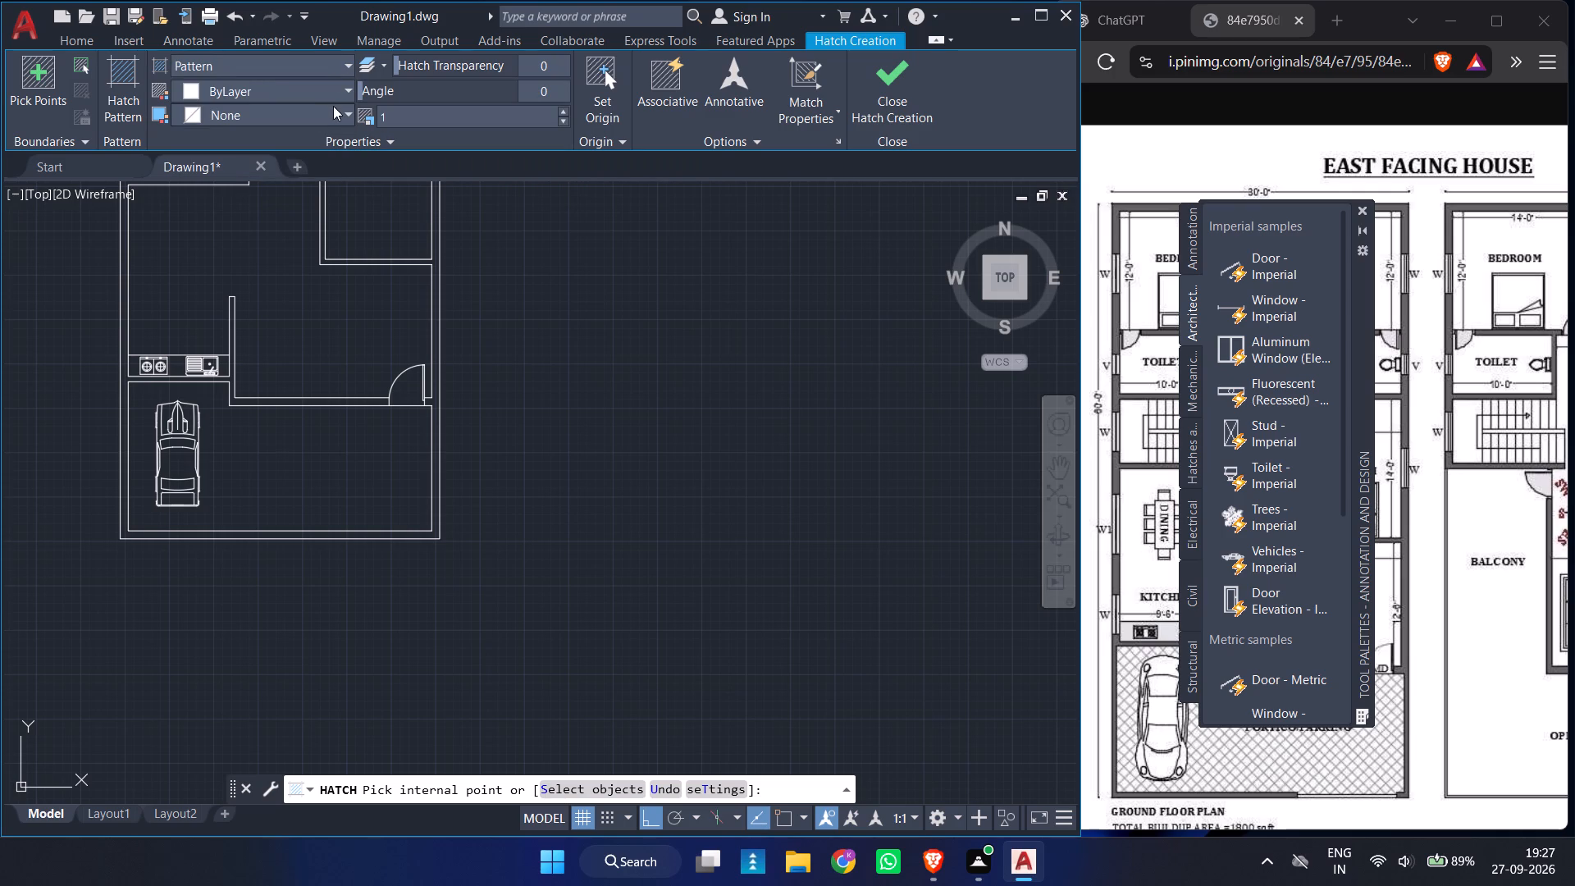
pyautogui.click(343, 112)
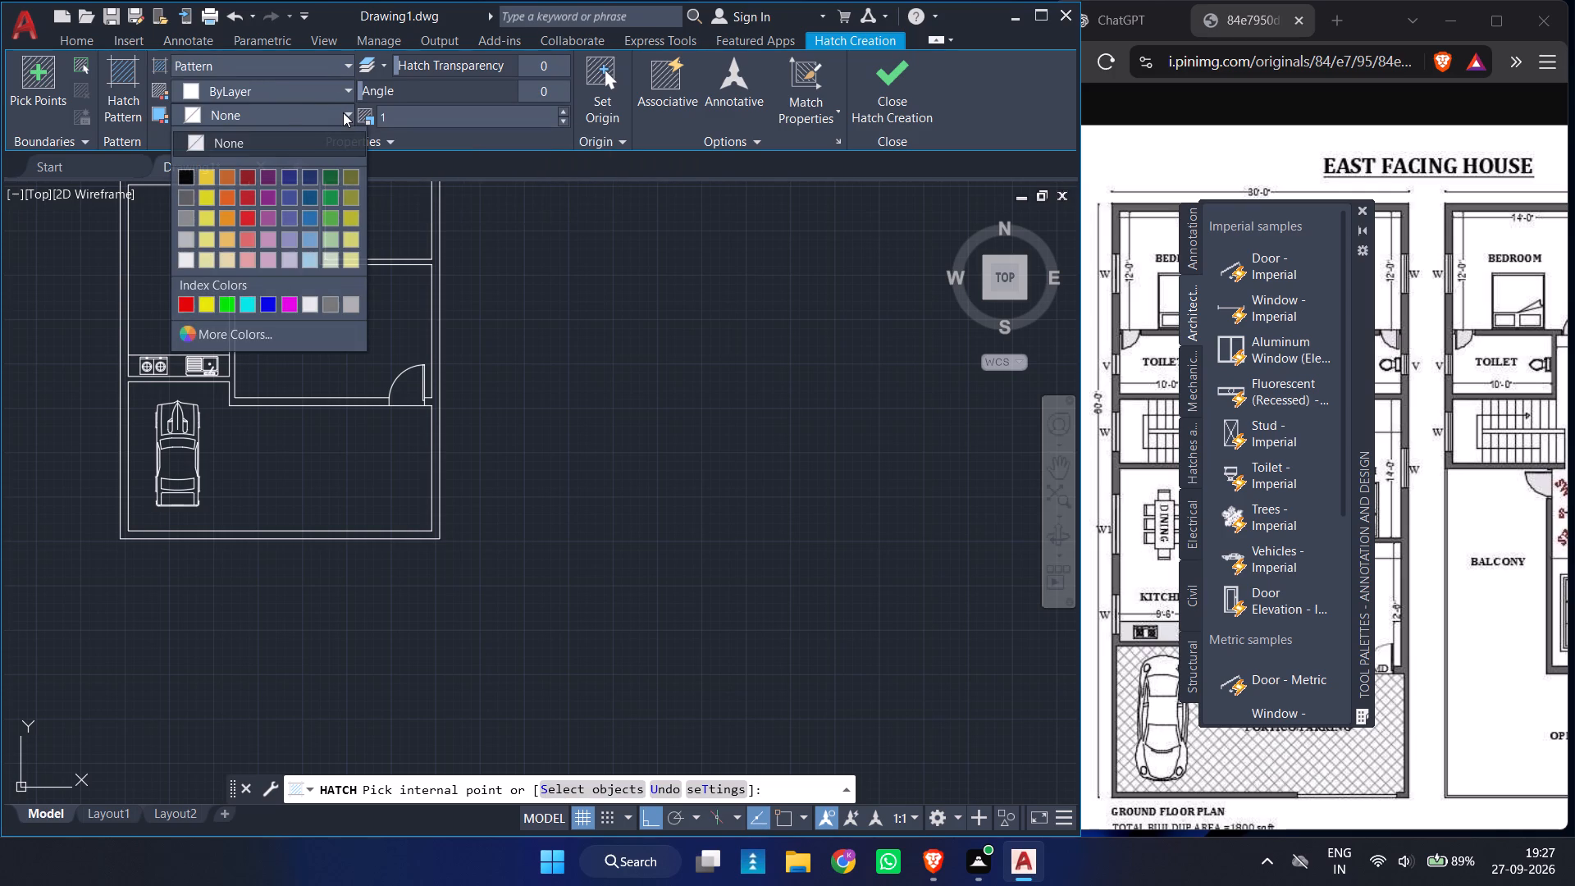
pyautogui.click(291, 94)
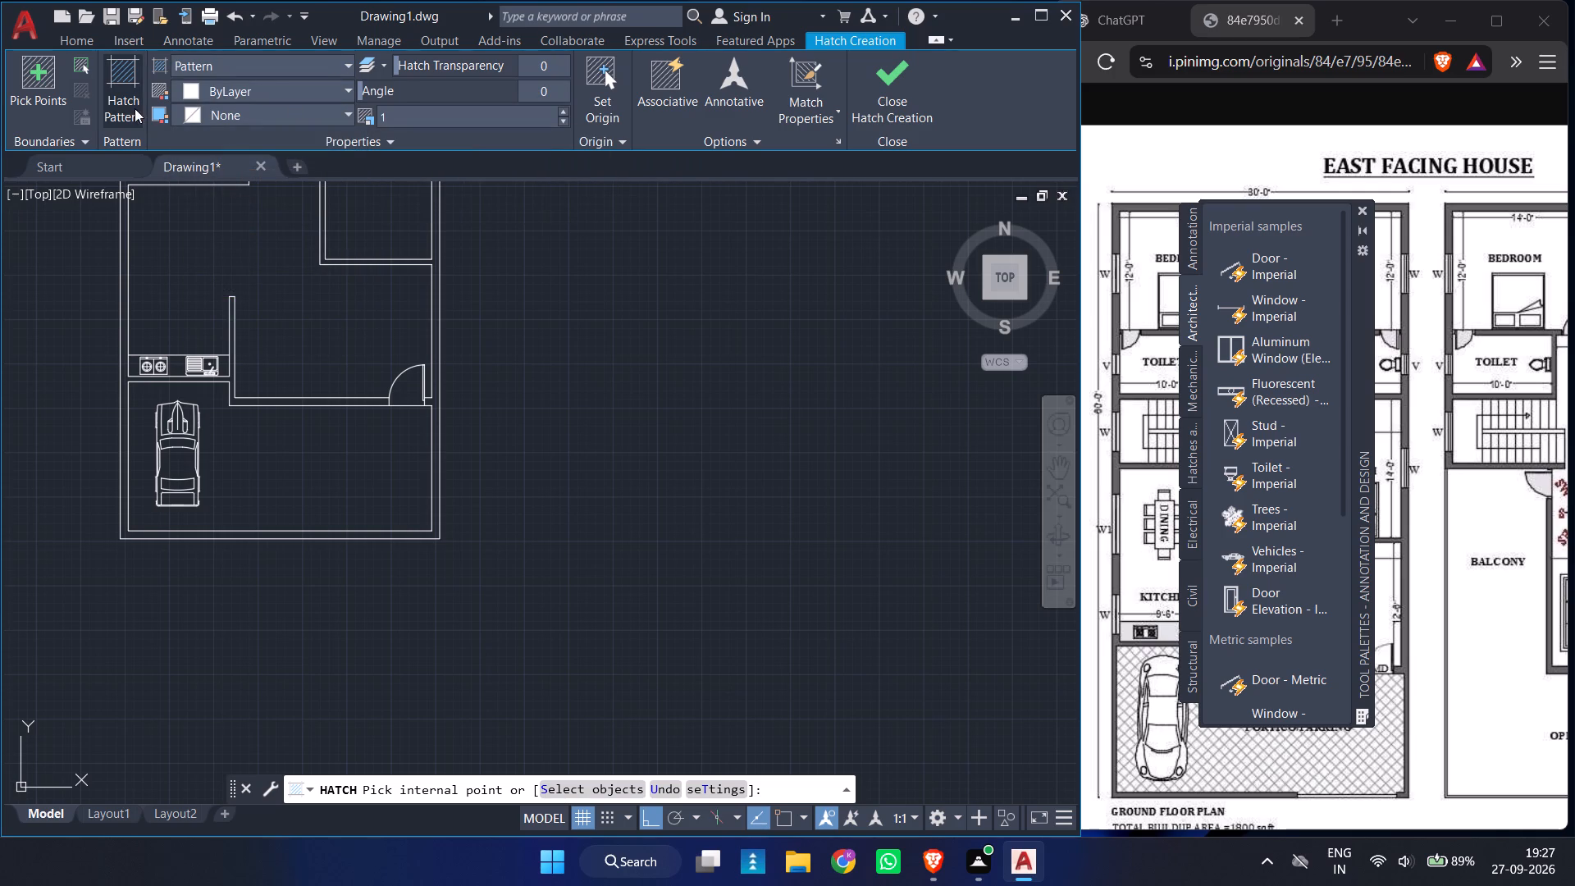
pyautogui.click(128, 76)
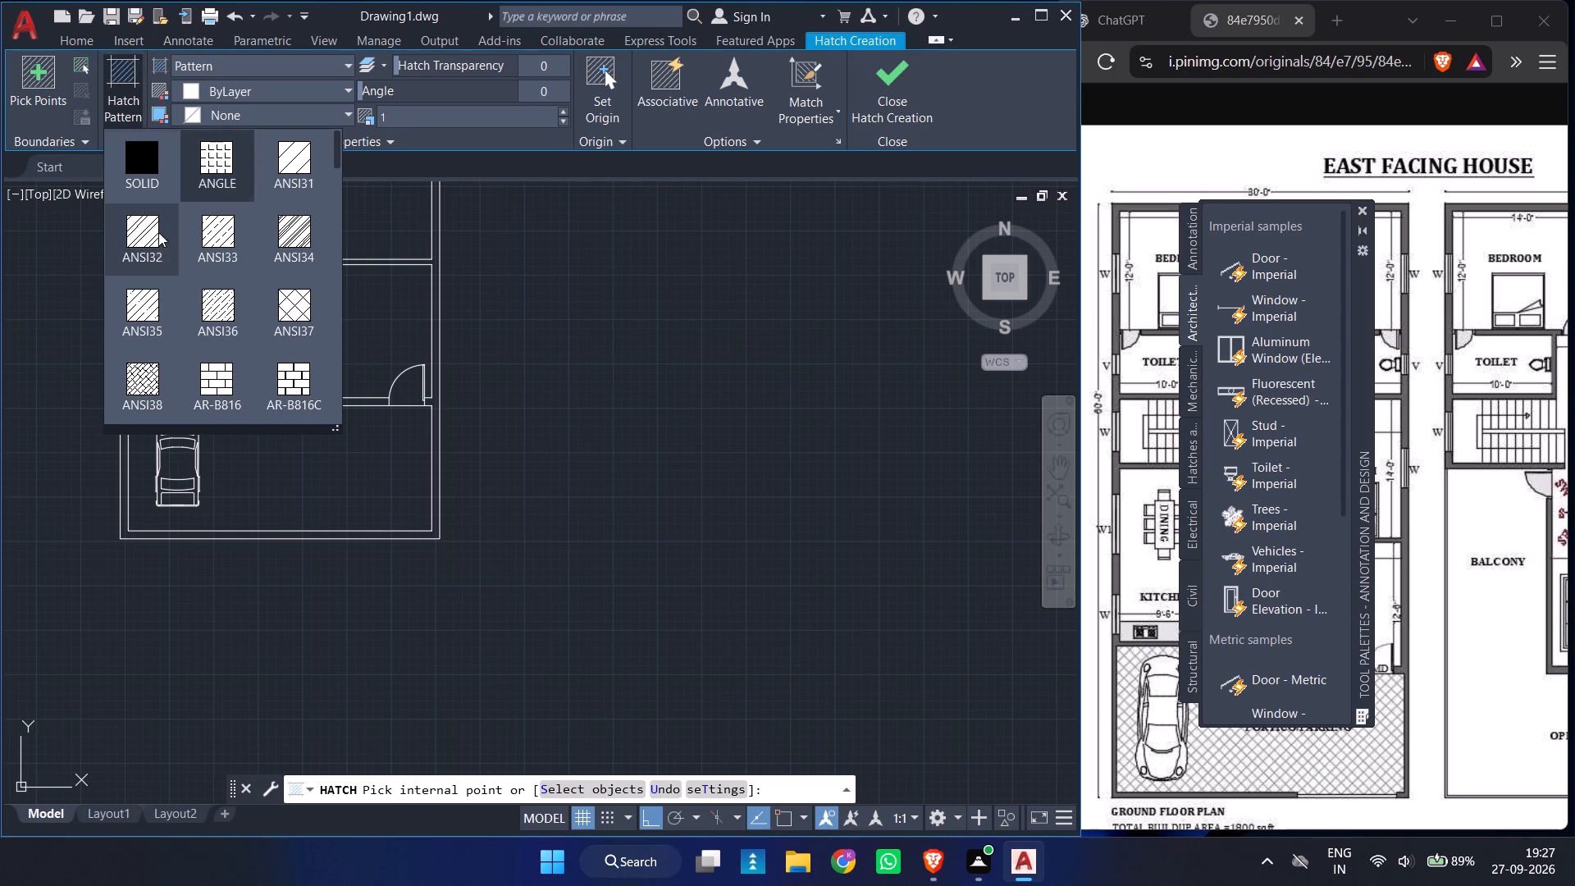
pyautogui.click(279, 315)
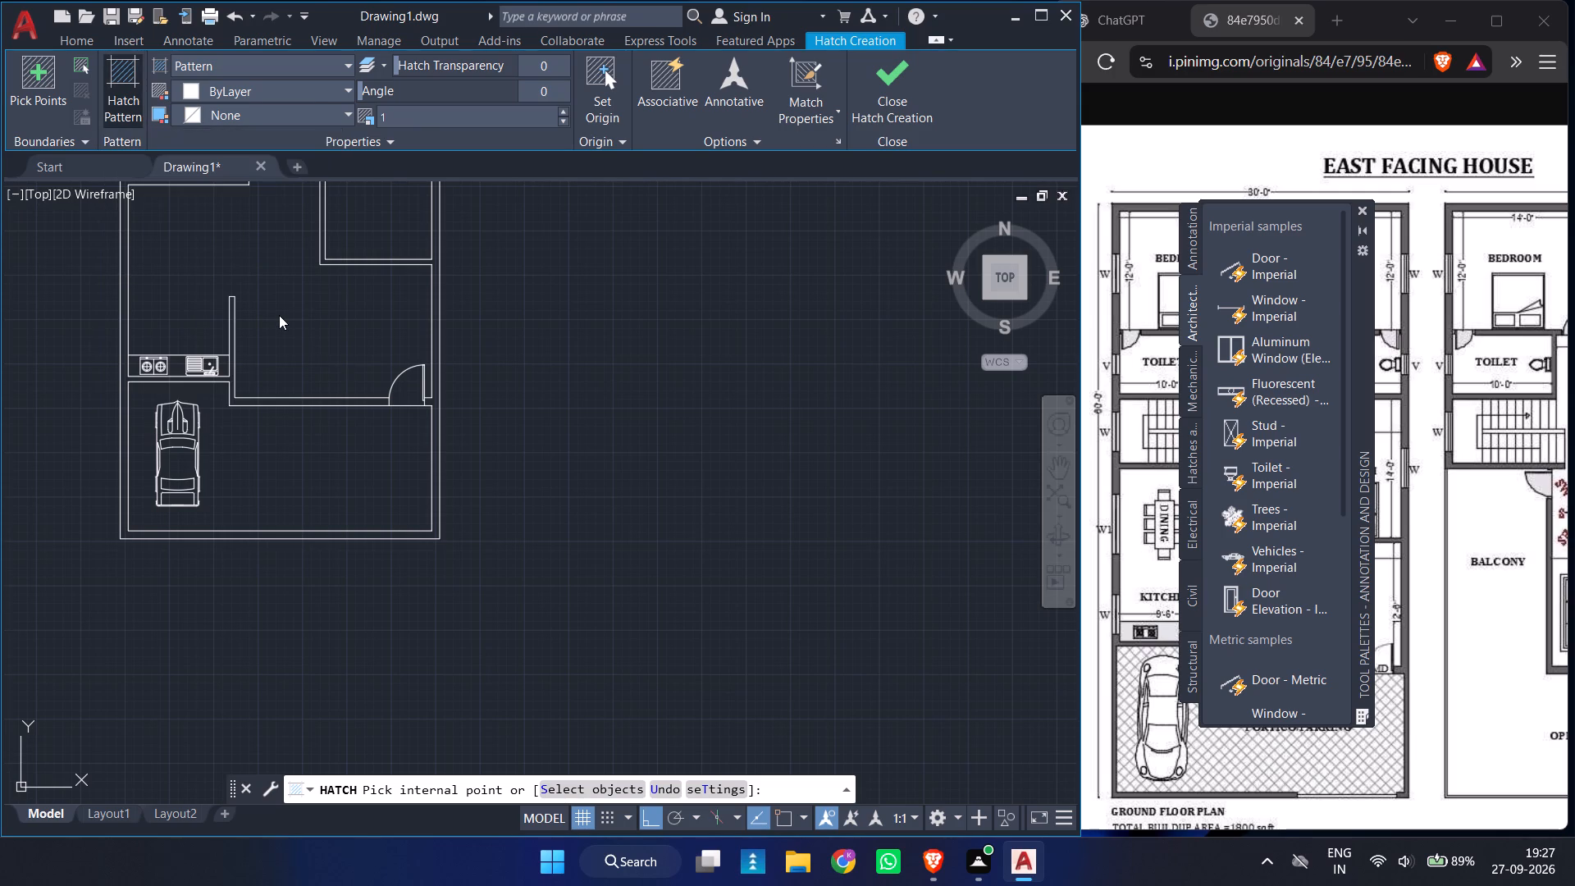
pyautogui.click(273, 445)
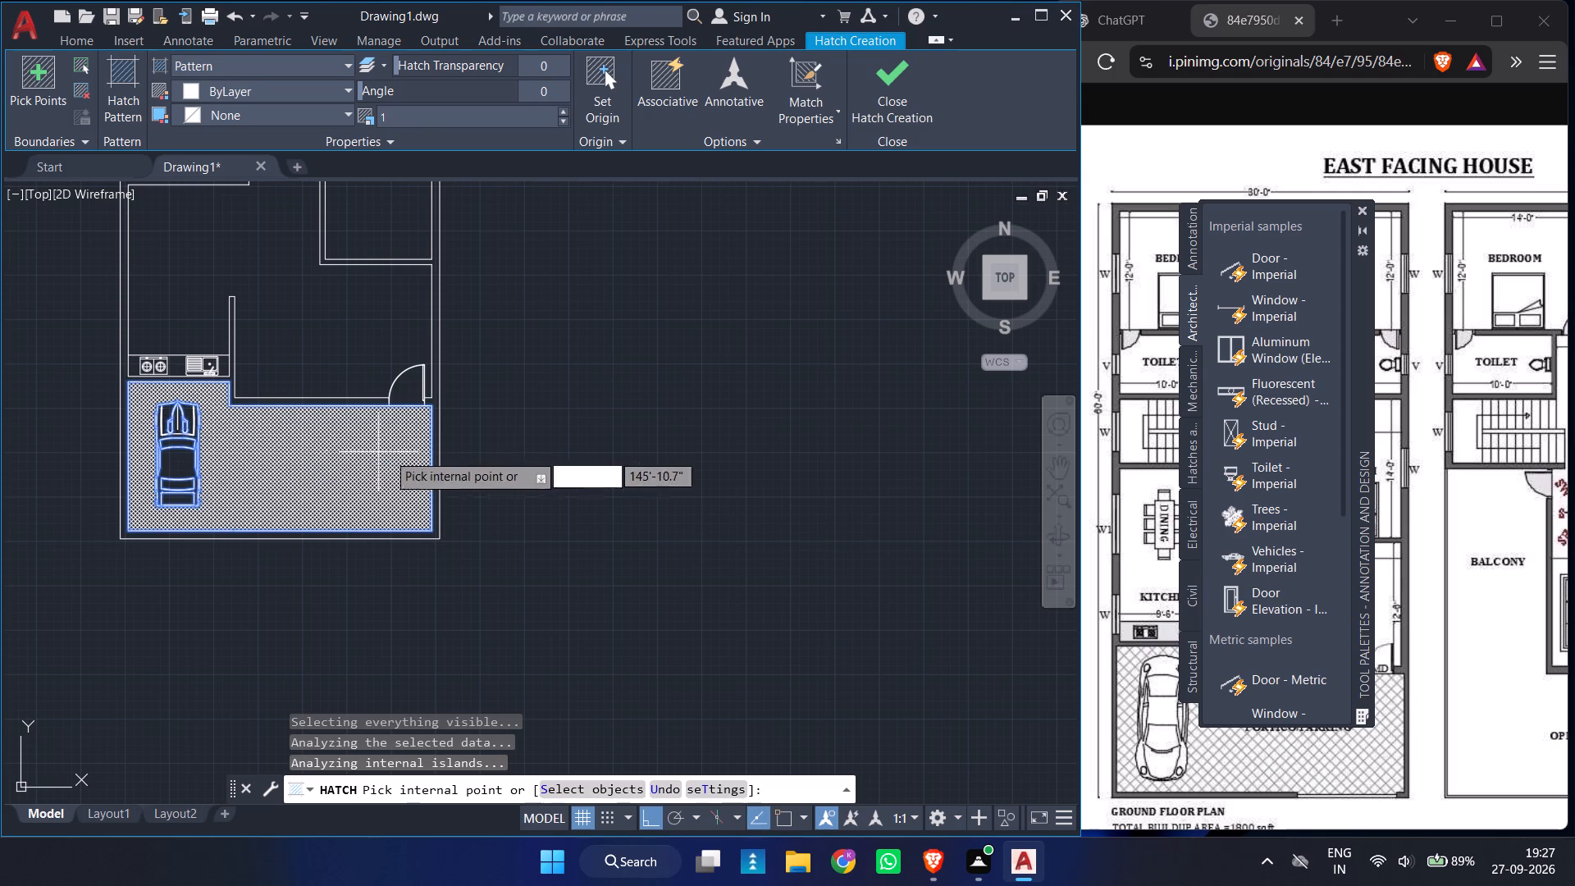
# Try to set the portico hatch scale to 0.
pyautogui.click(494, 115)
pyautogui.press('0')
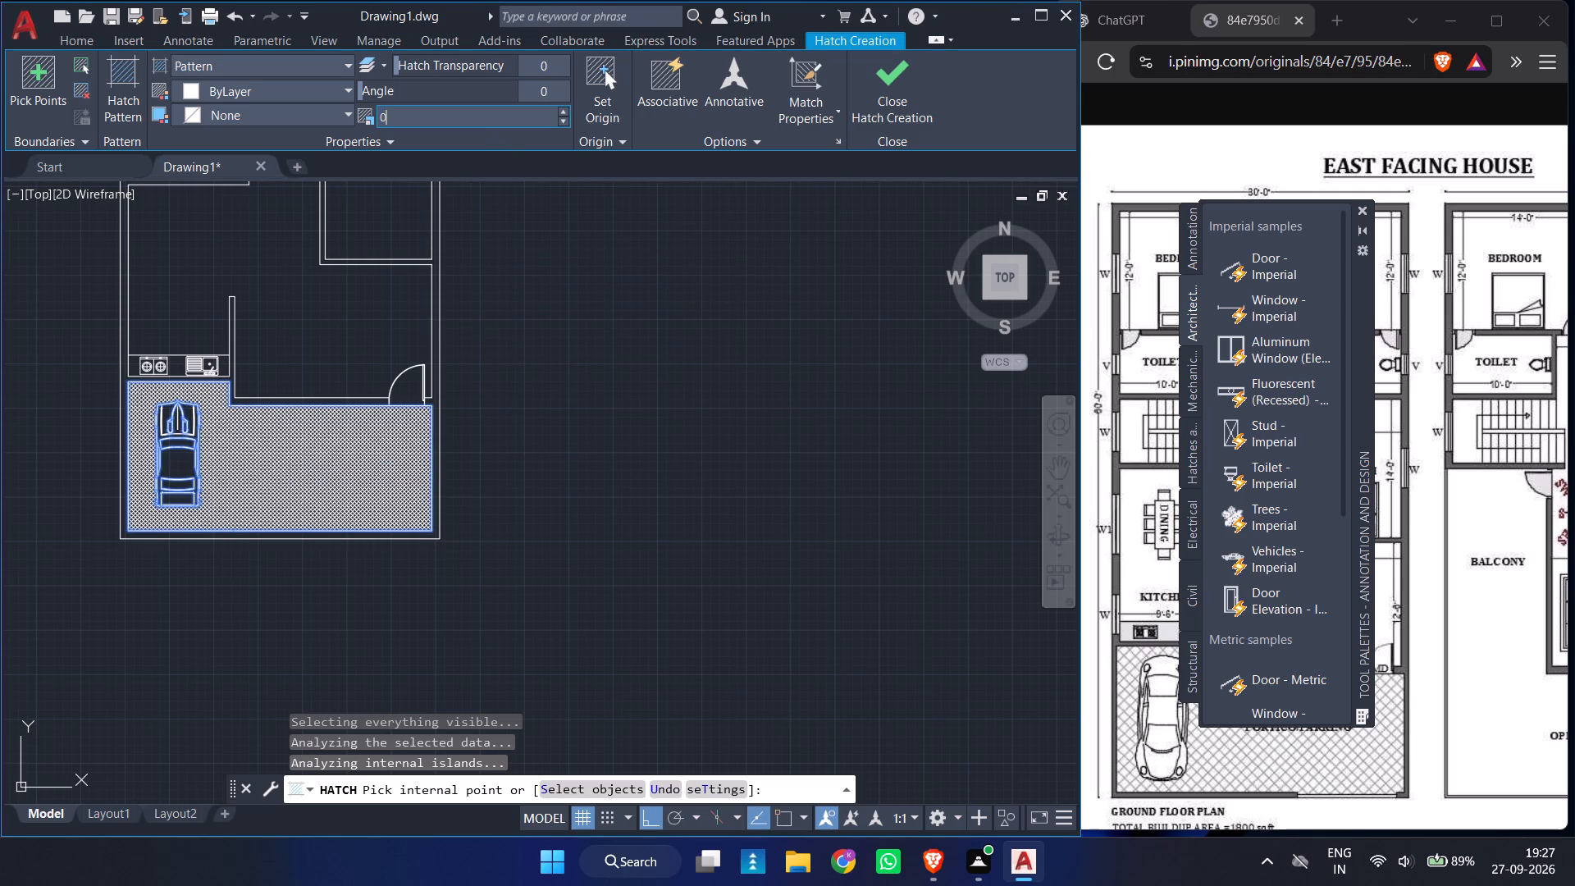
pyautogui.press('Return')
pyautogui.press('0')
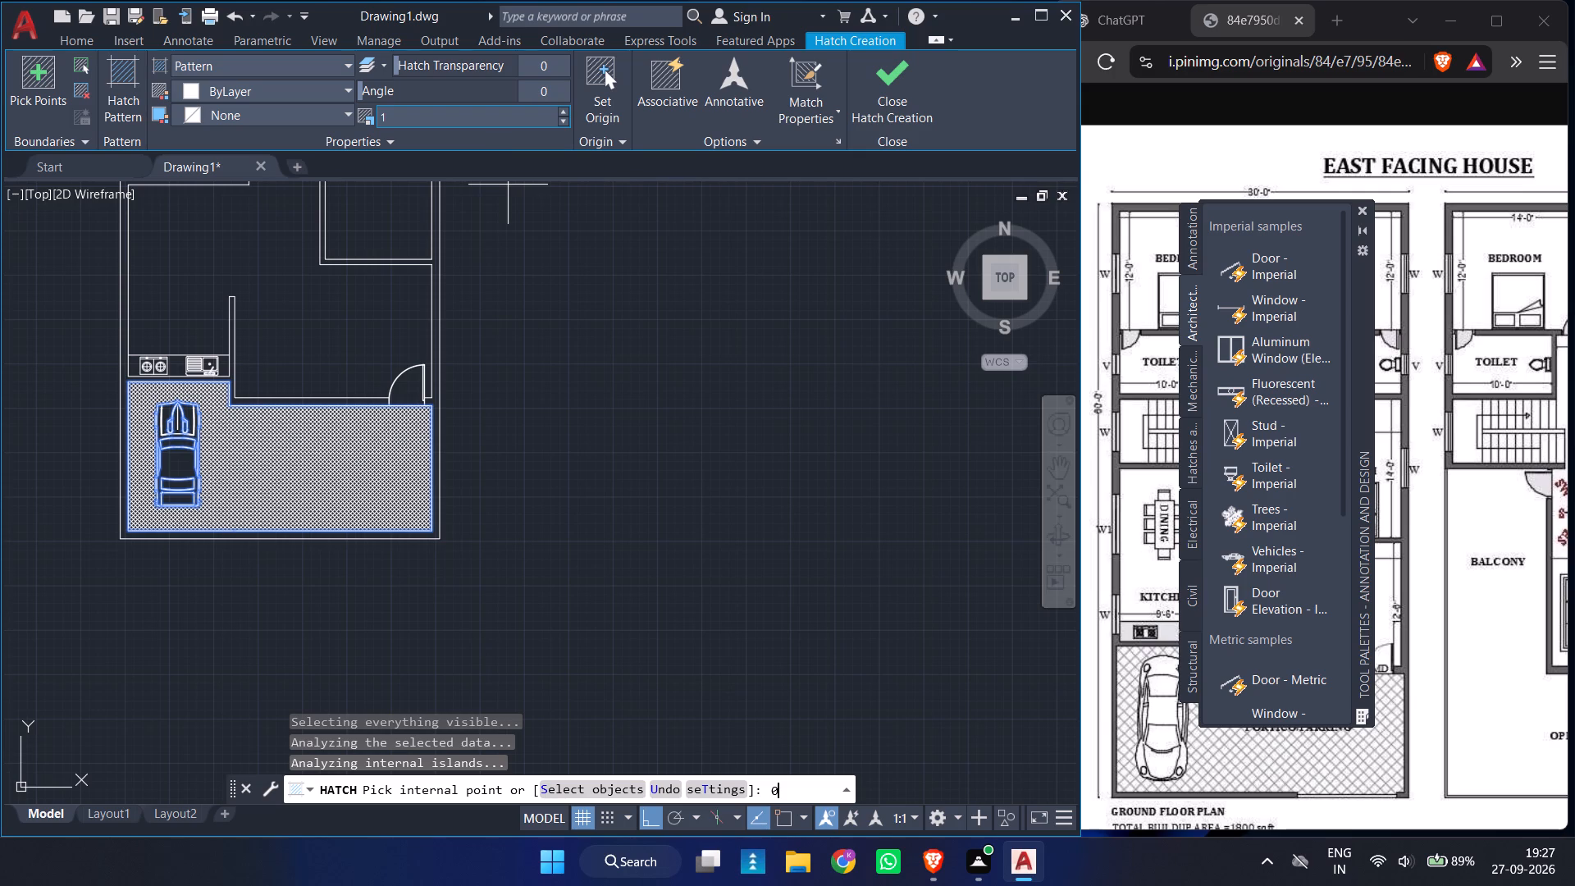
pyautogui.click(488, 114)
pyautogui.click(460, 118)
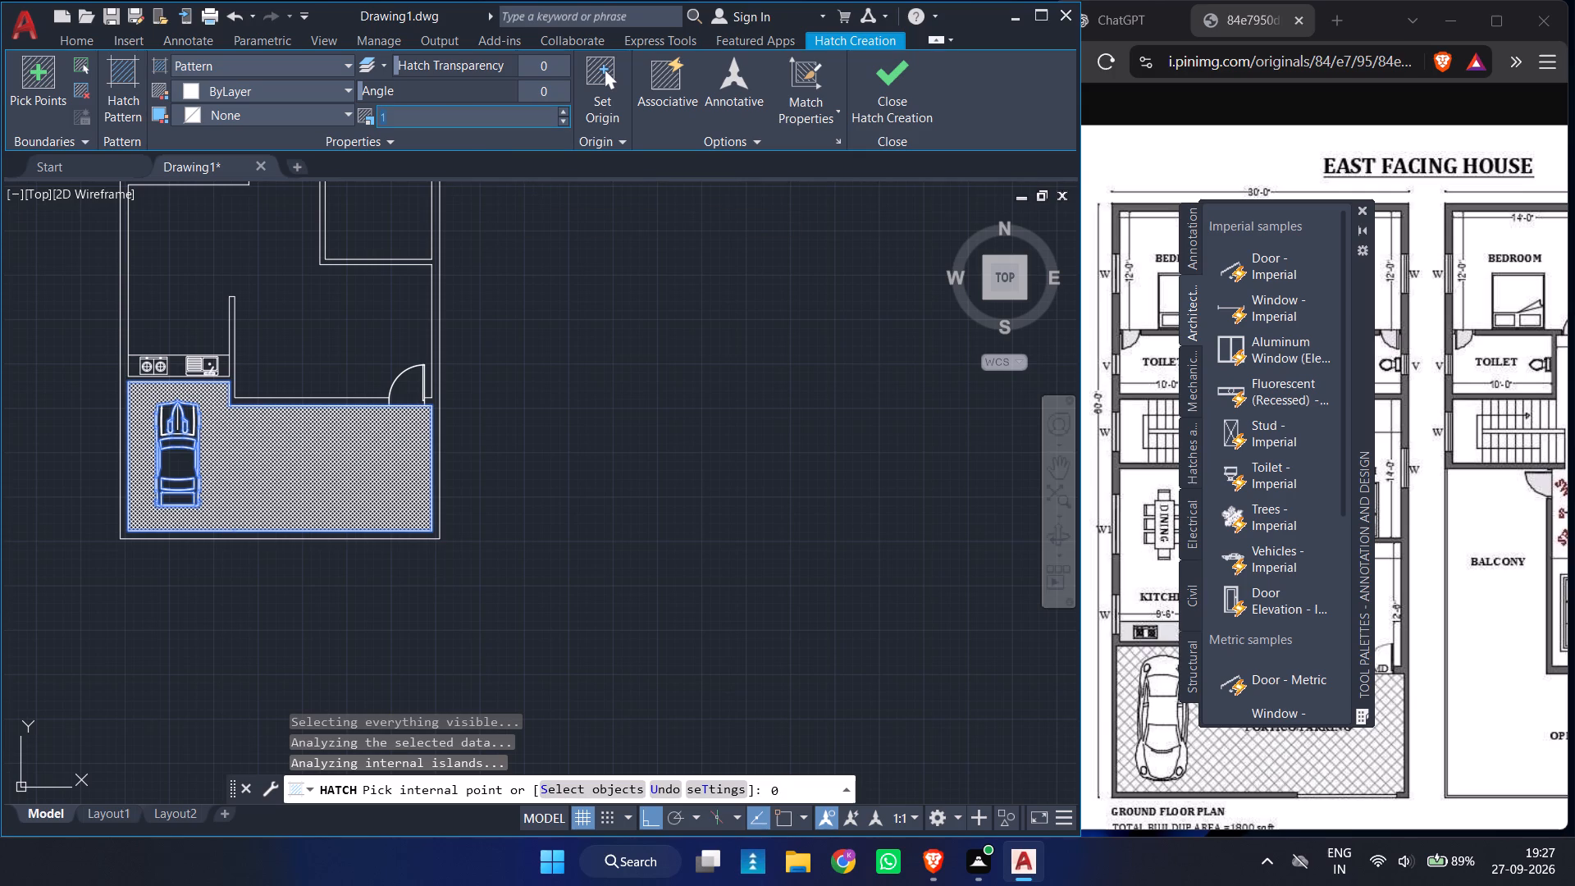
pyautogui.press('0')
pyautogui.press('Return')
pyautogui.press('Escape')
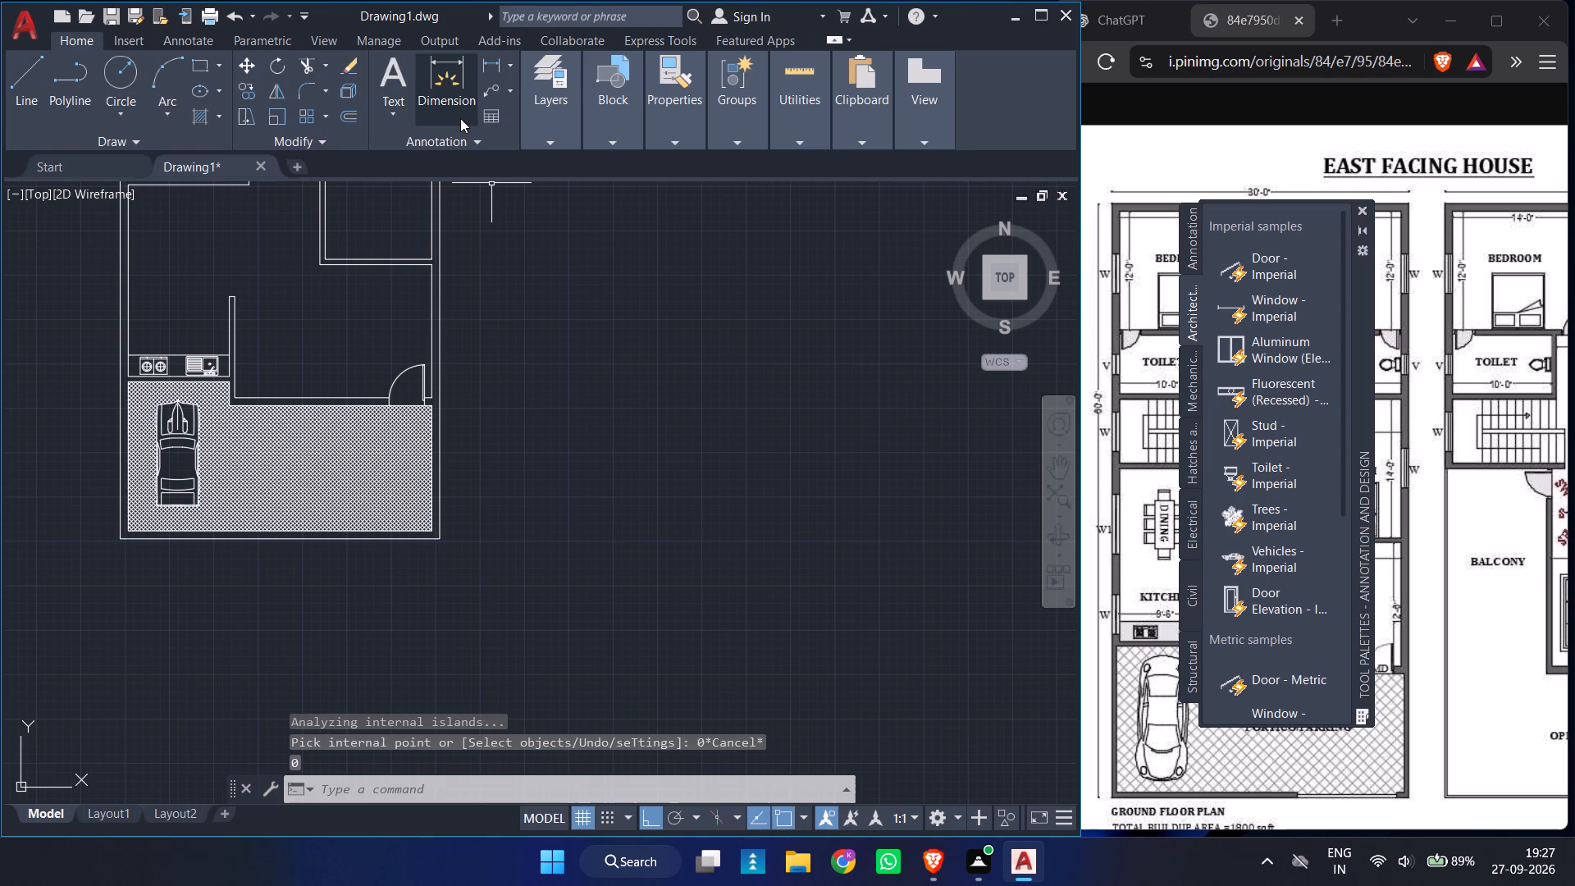
# Undo the portico floor hatch.
pyautogui.hotkey('ctrl', 'z')
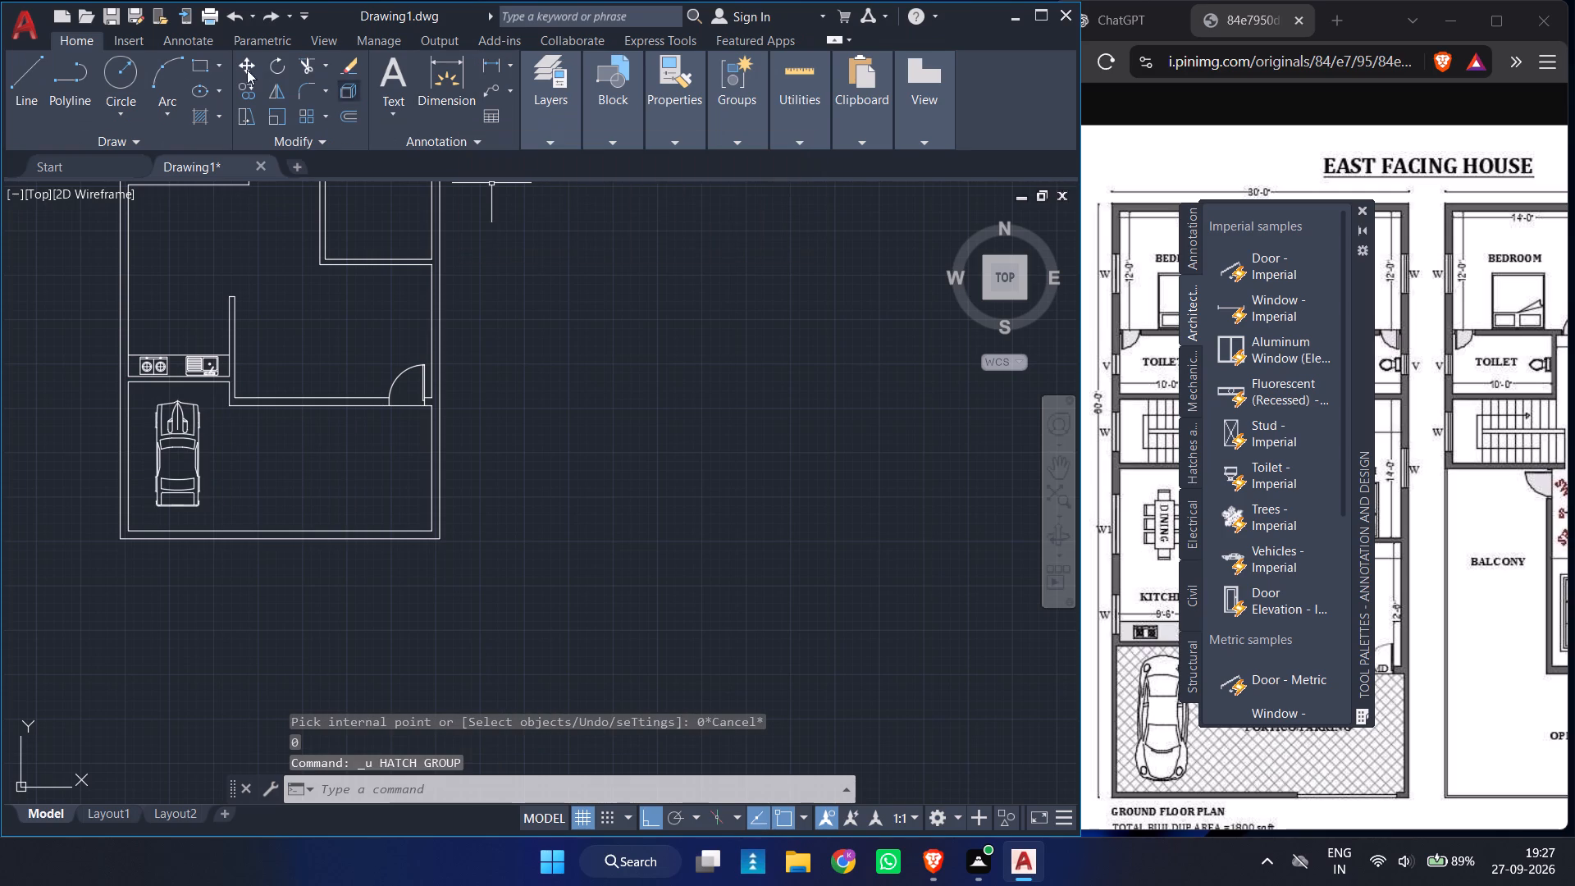
# Hatch the portico floor around the car with the ANSI37 pattern at scale 10.
pyautogui.click(203, 112)
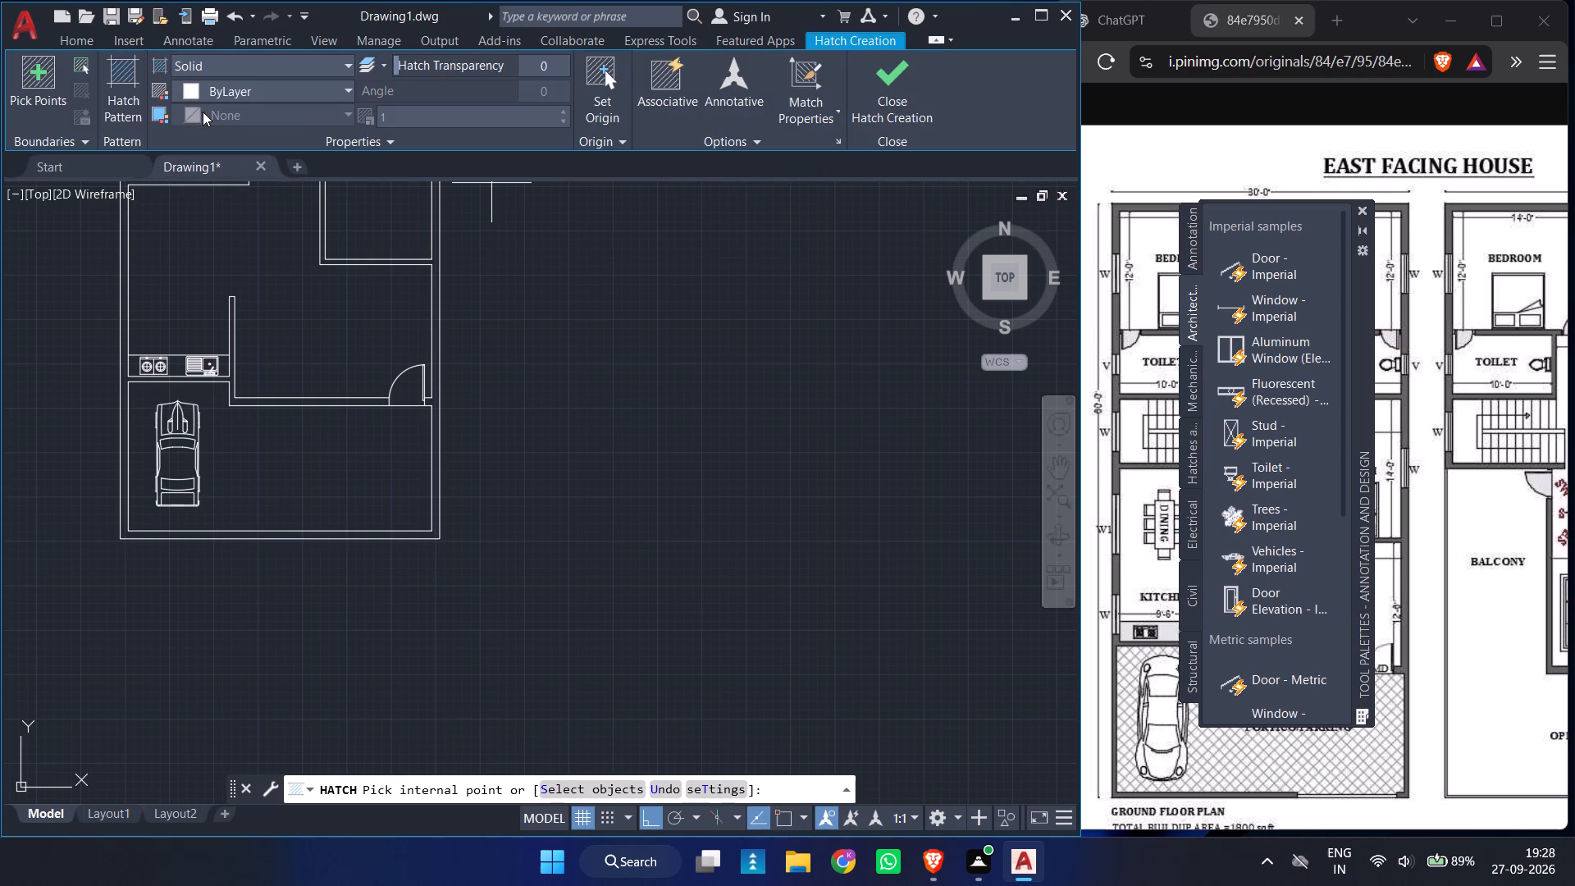
pyautogui.click(120, 116)
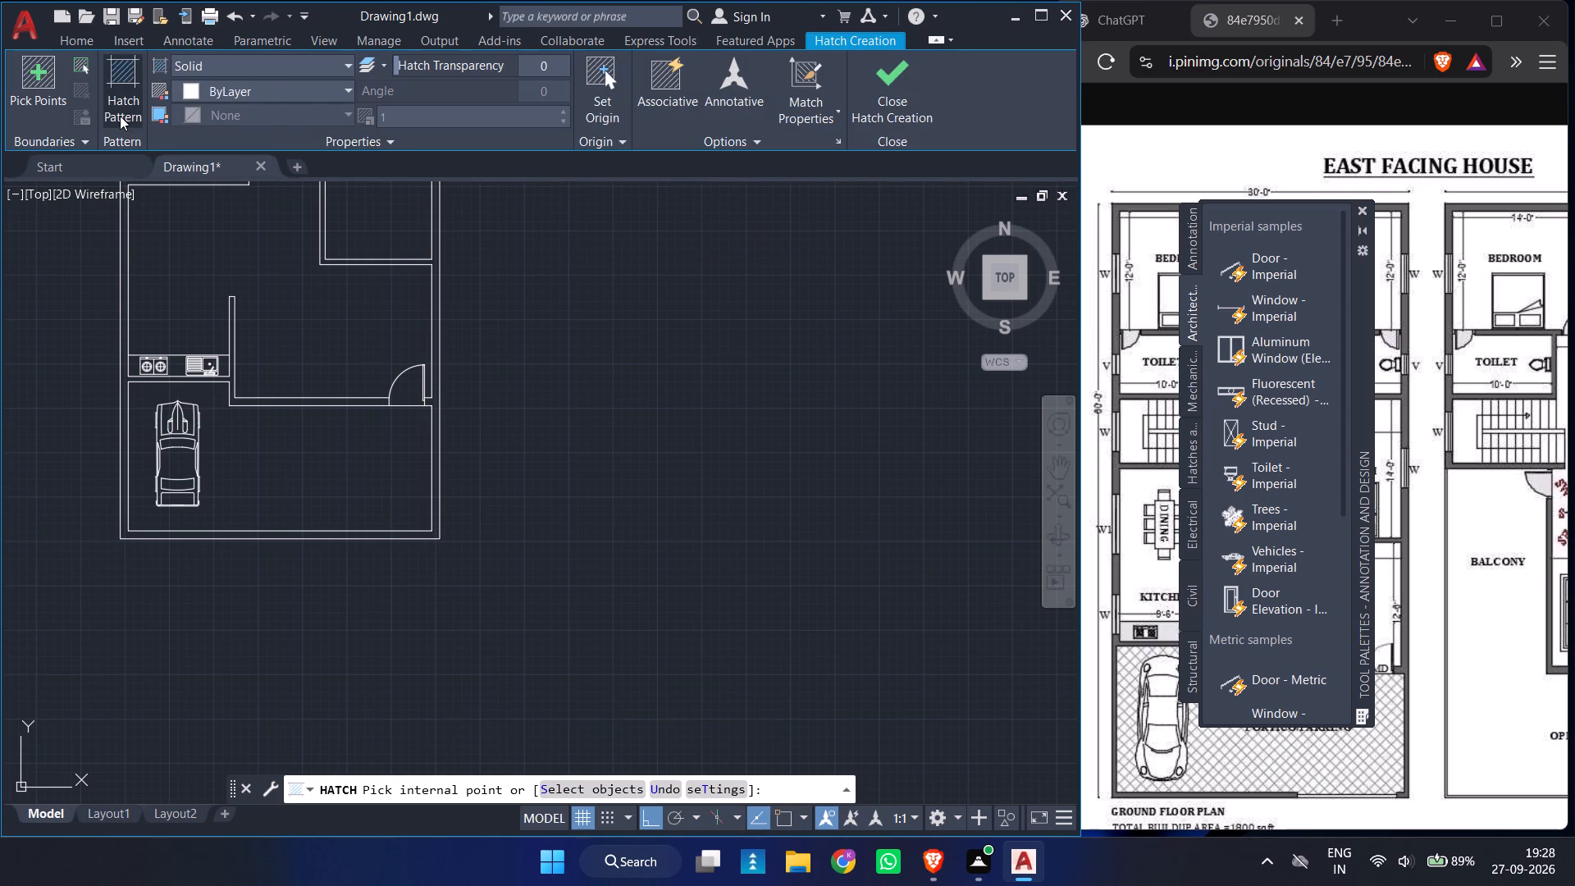
pyautogui.click(314, 307)
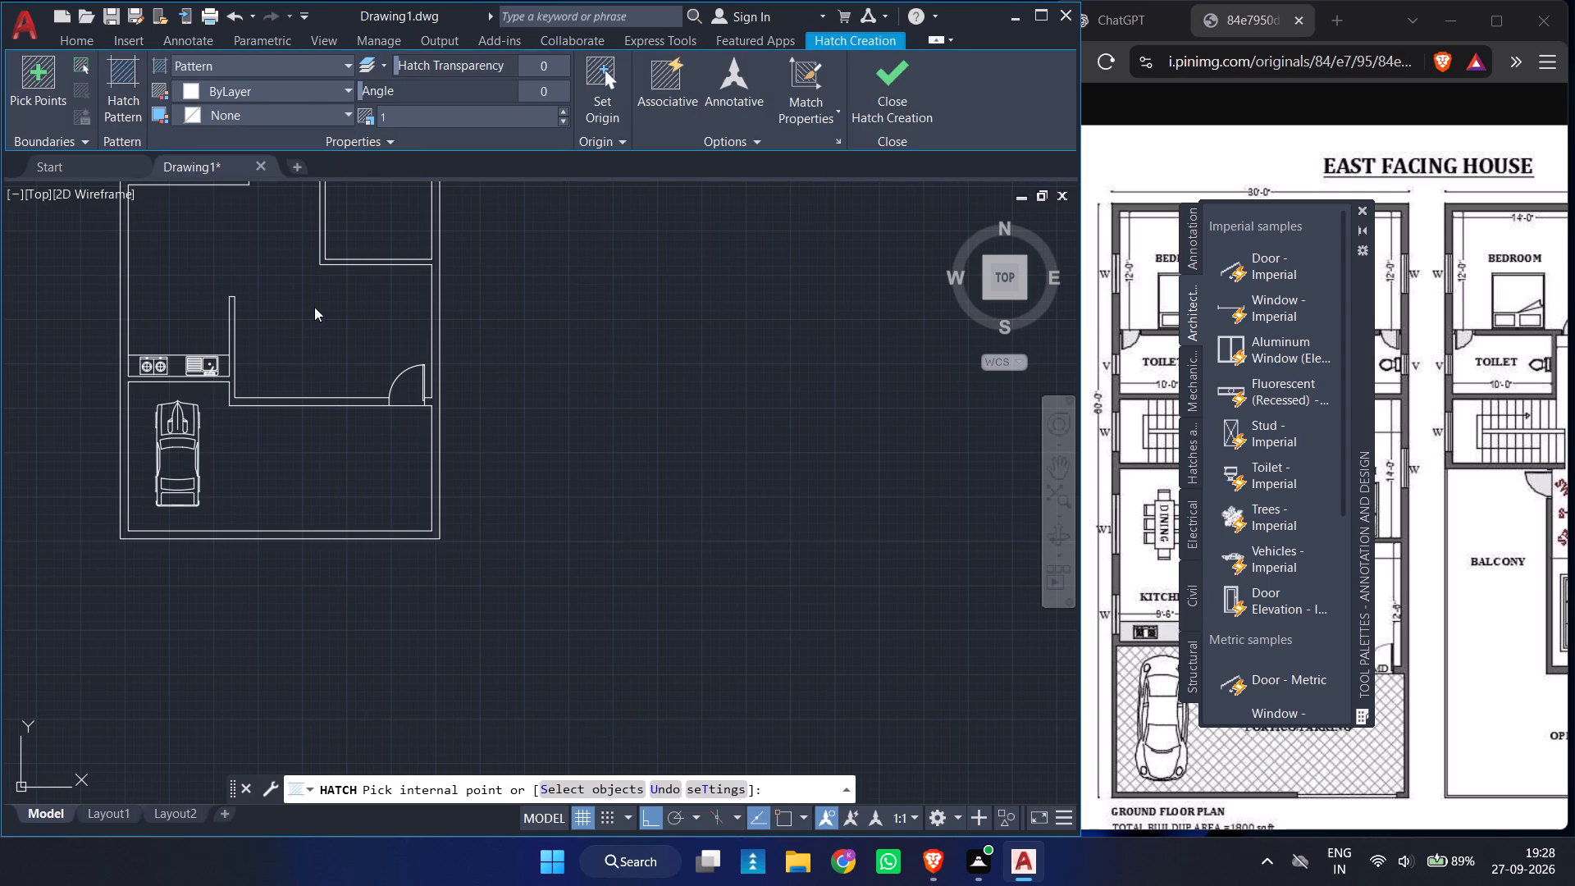
pyautogui.click(417, 107)
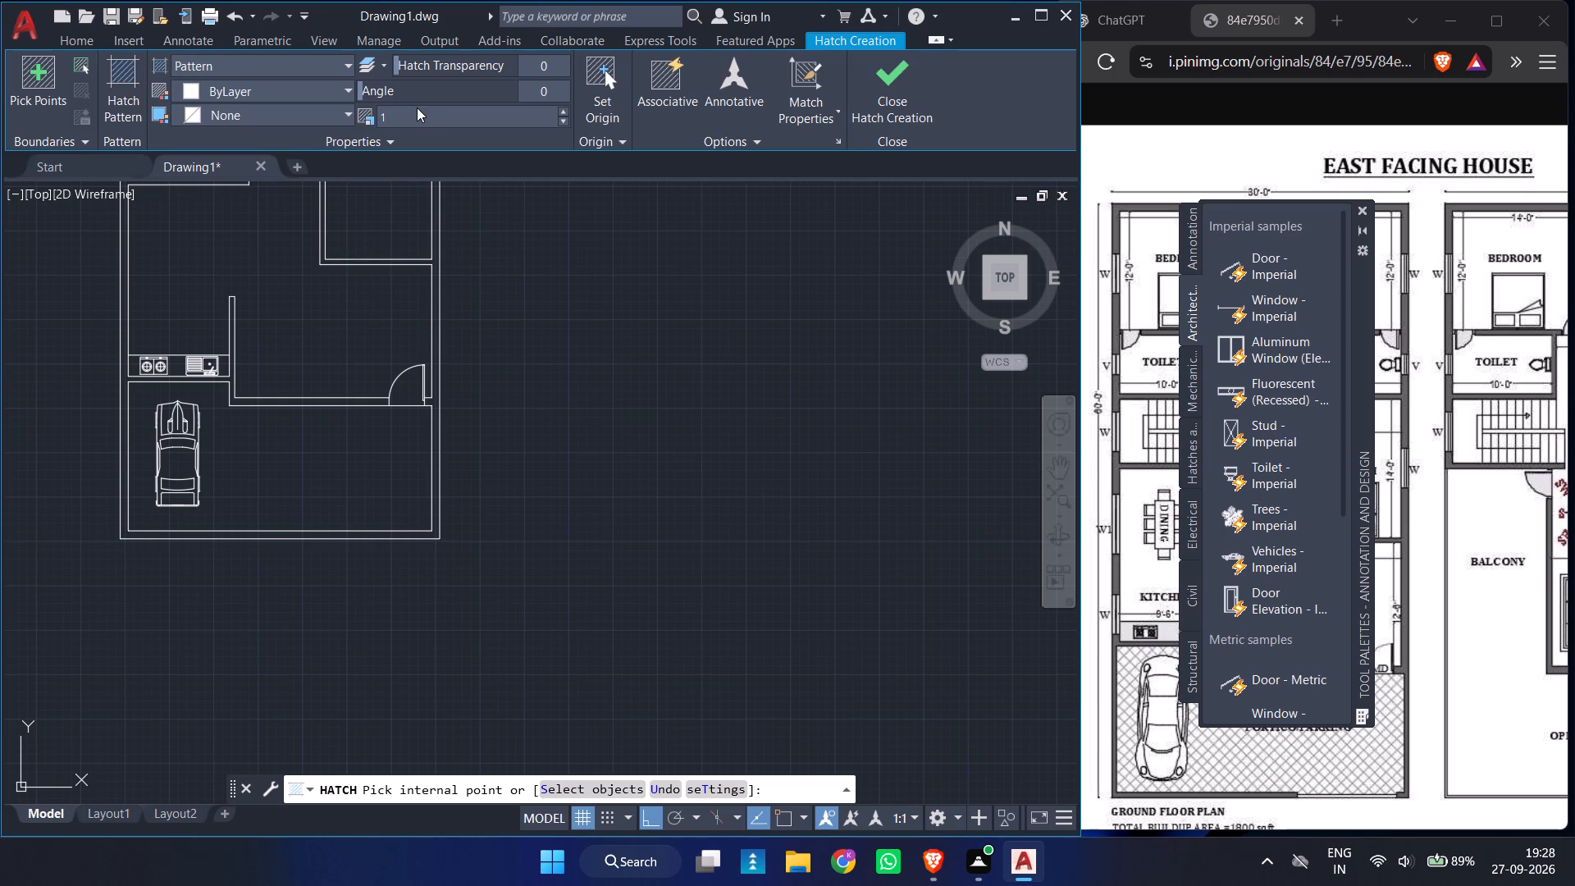
pyautogui.click(422, 112)
pyautogui.press('BackSpace')
pyautogui.write('10')
pyautogui.press('Return')
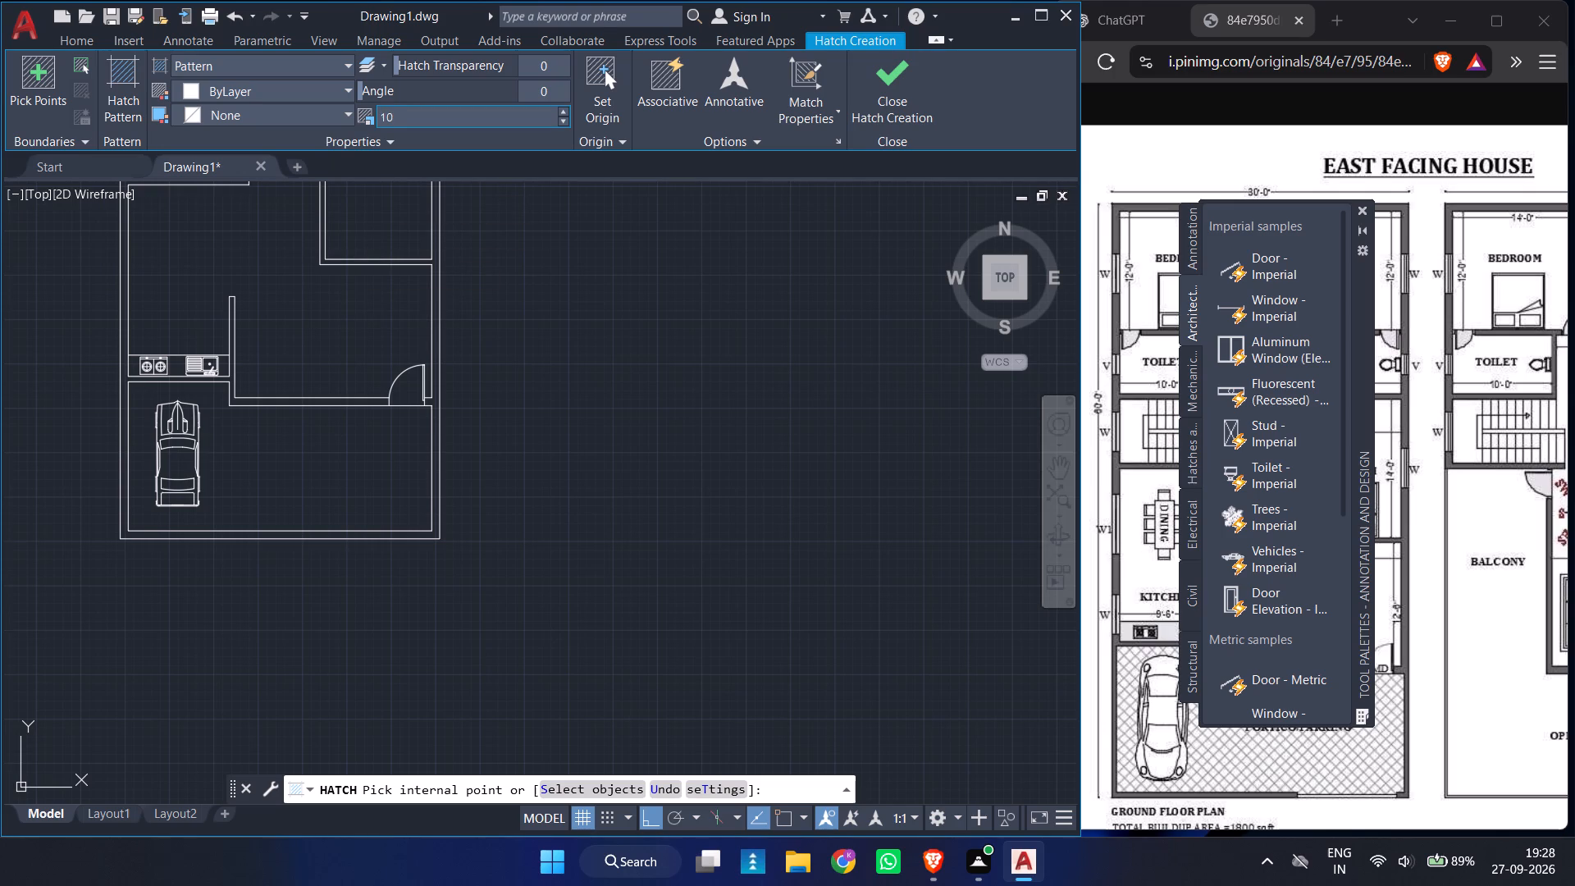
pyautogui.click(311, 457)
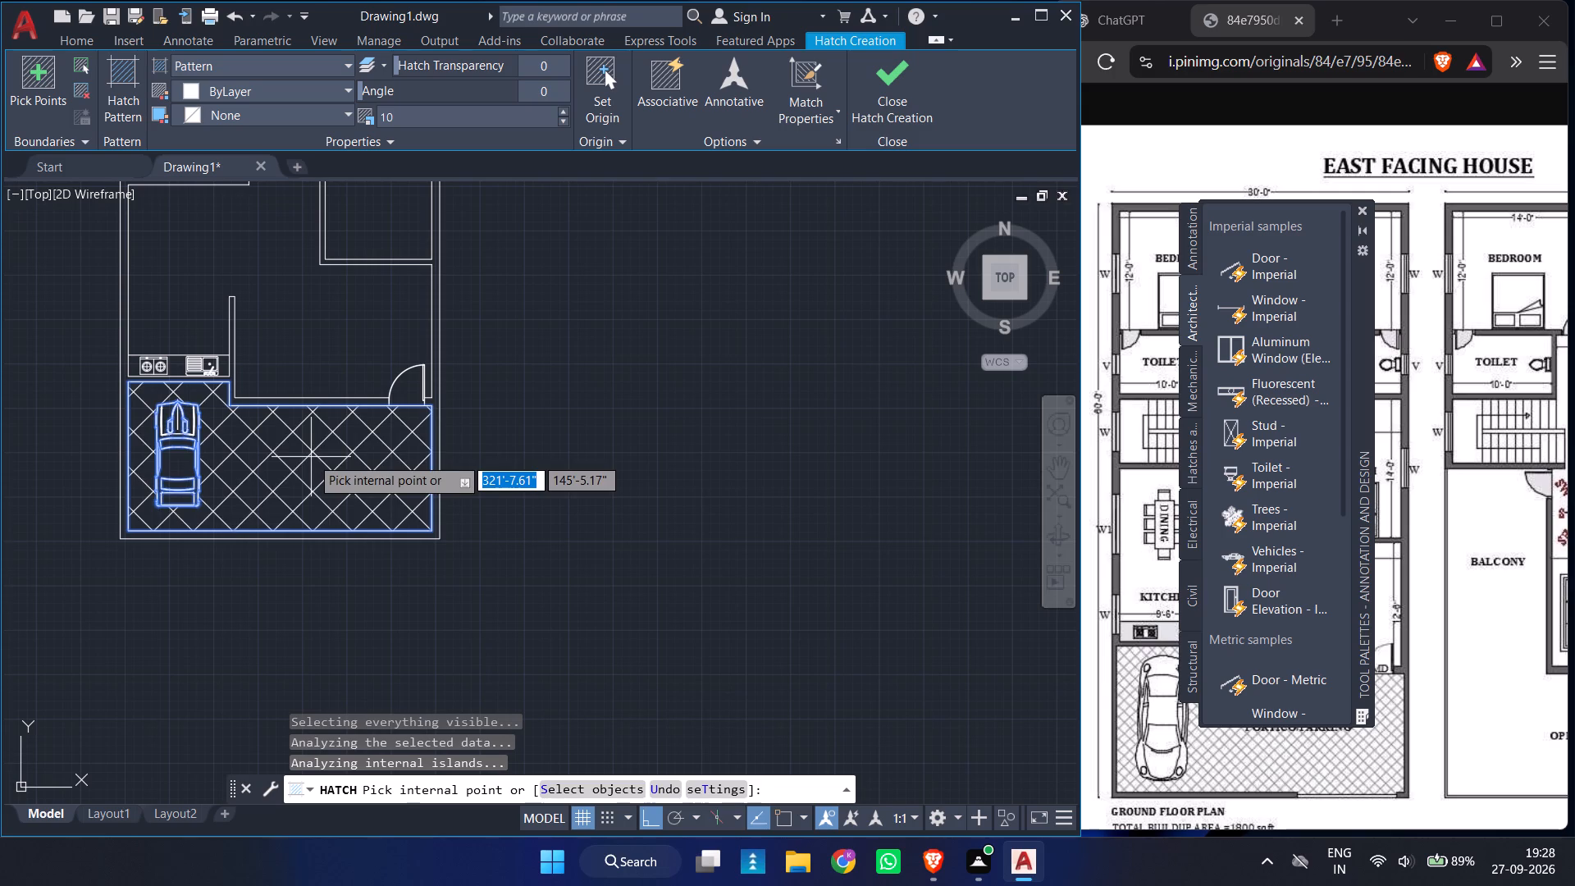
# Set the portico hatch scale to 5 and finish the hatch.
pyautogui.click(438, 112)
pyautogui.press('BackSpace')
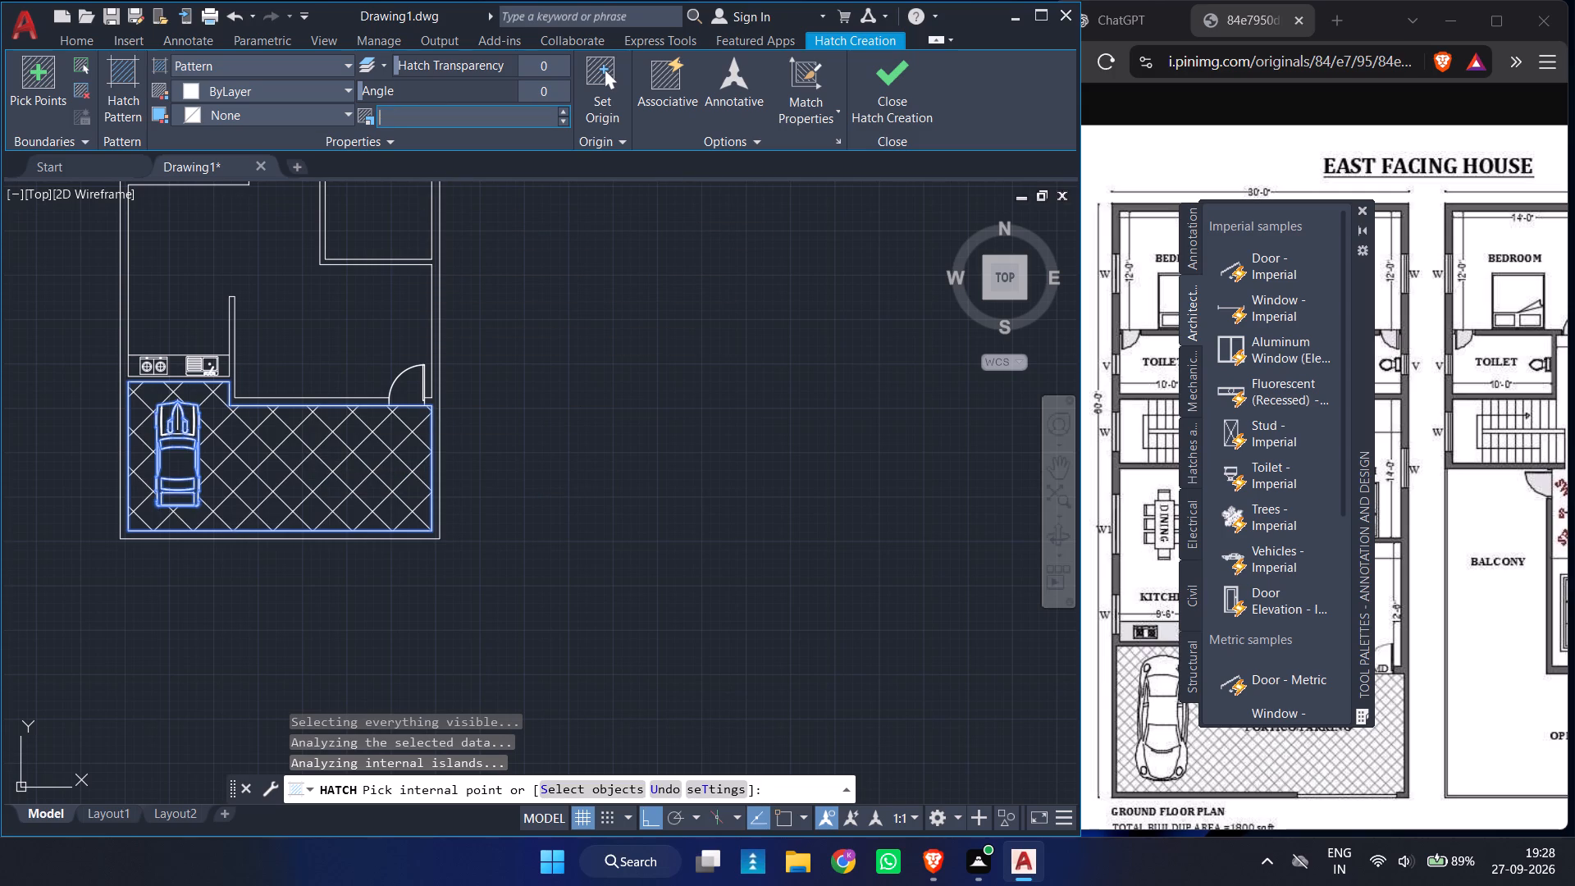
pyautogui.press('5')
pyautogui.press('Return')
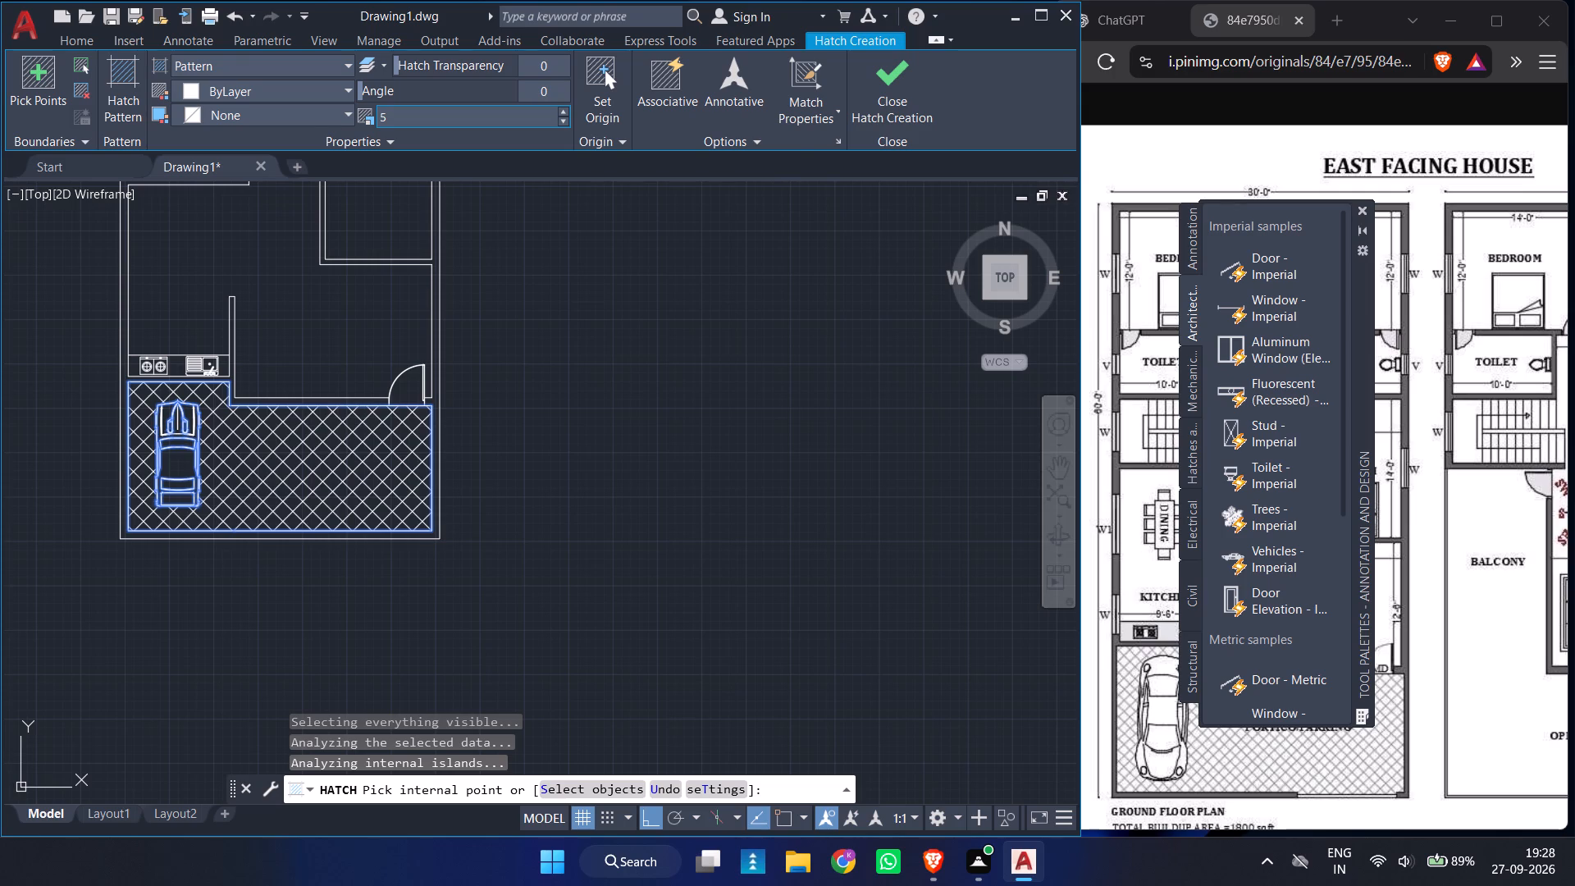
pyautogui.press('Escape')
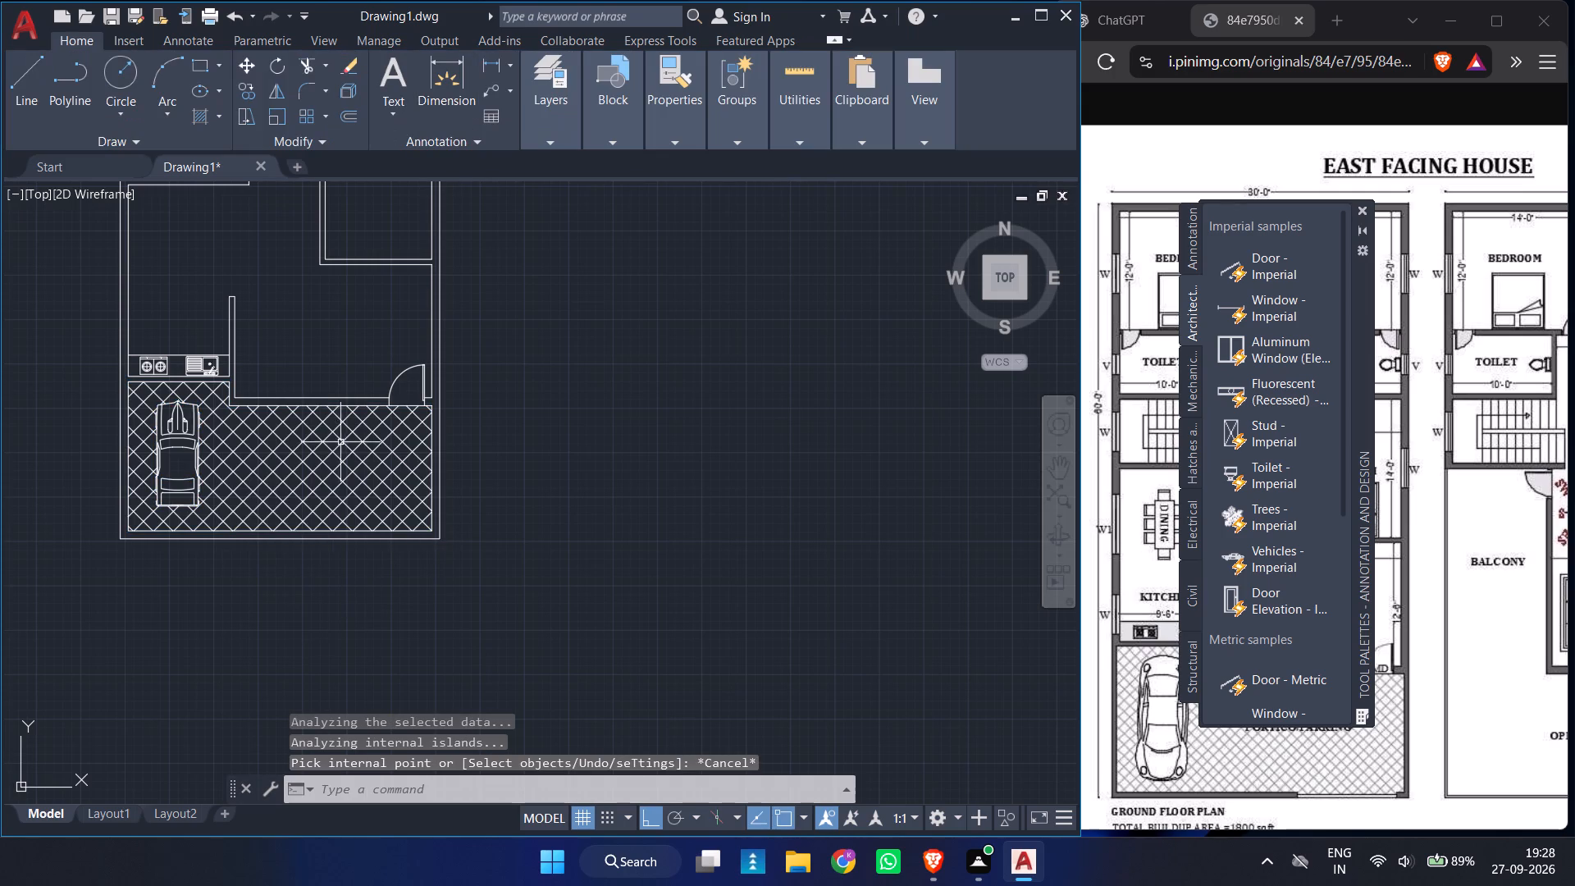
# Set the scale of the existing portico hatch to 3.
pyautogui.click(341, 440)
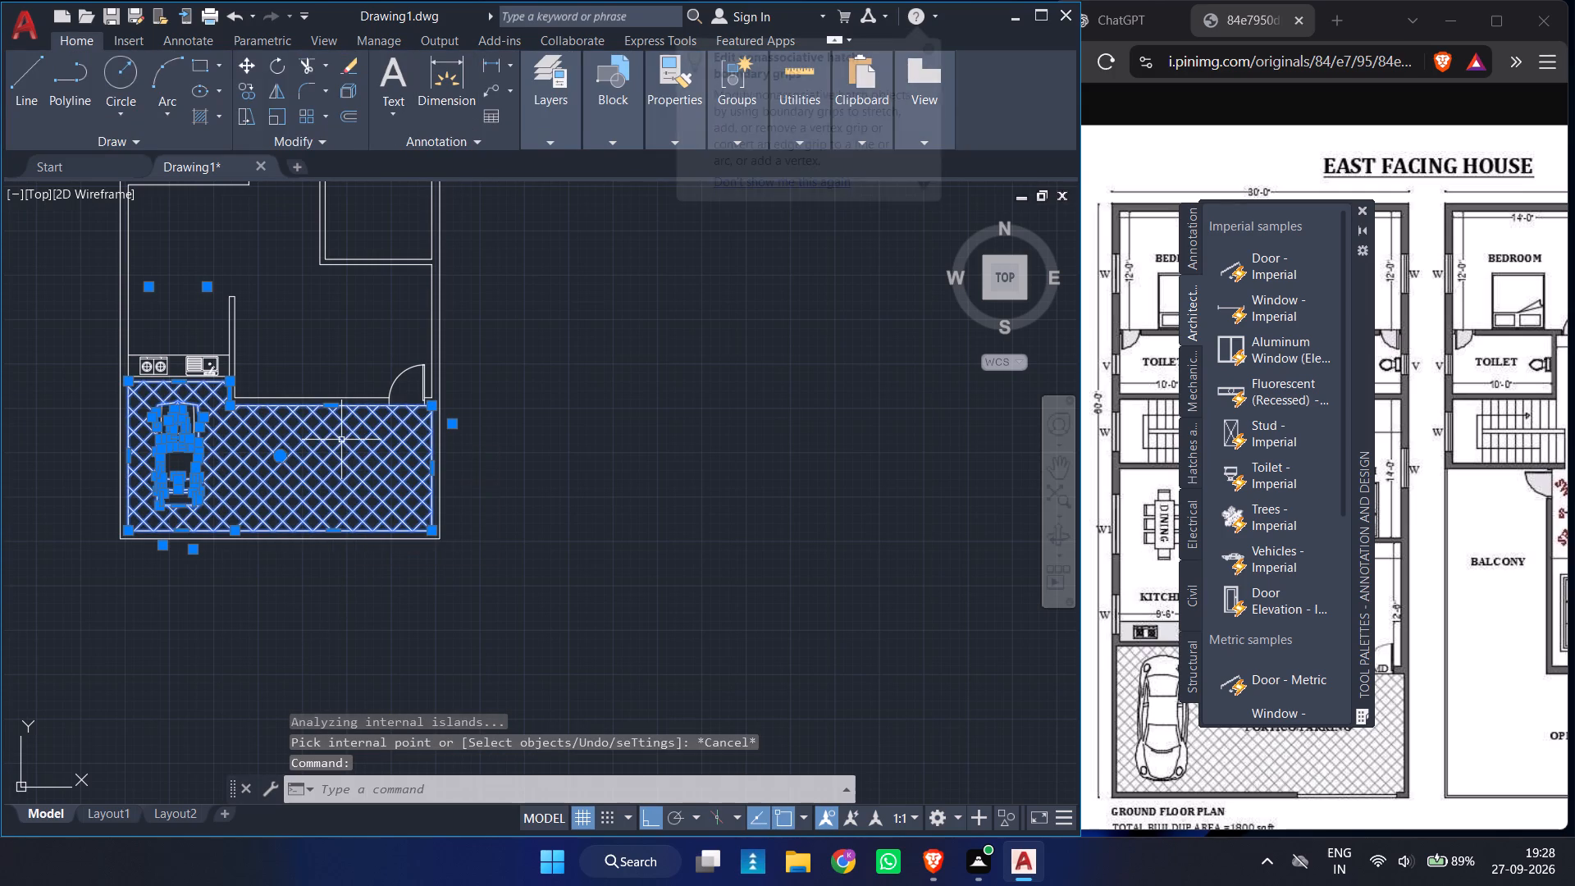
pyautogui.click(415, 112)
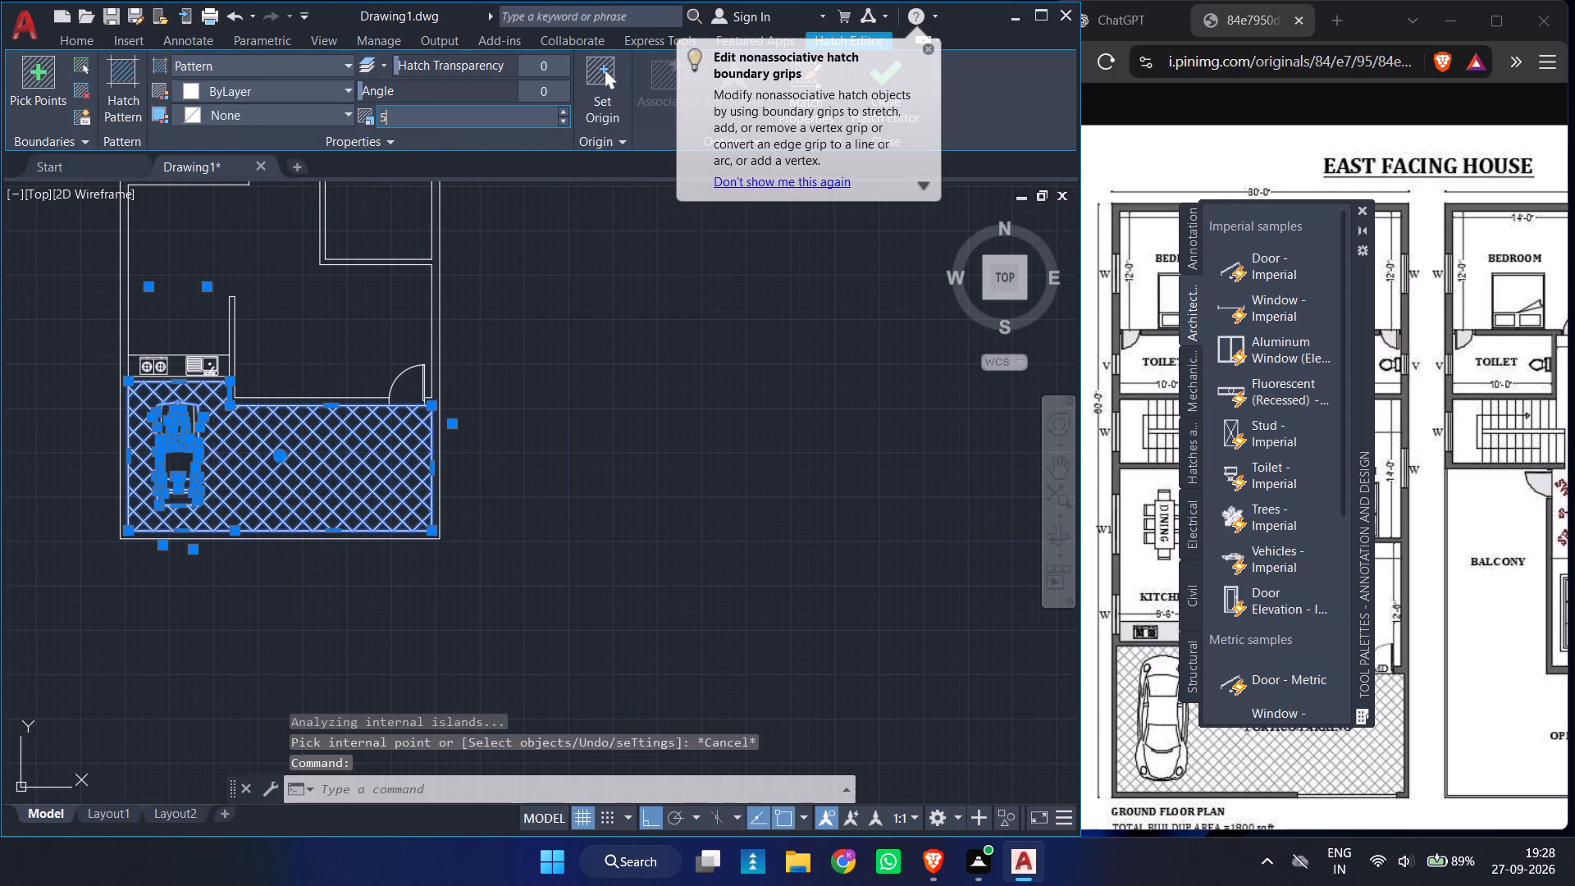
pyautogui.press('BackSpace')
pyautogui.press('3')
pyautogui.press('Return')
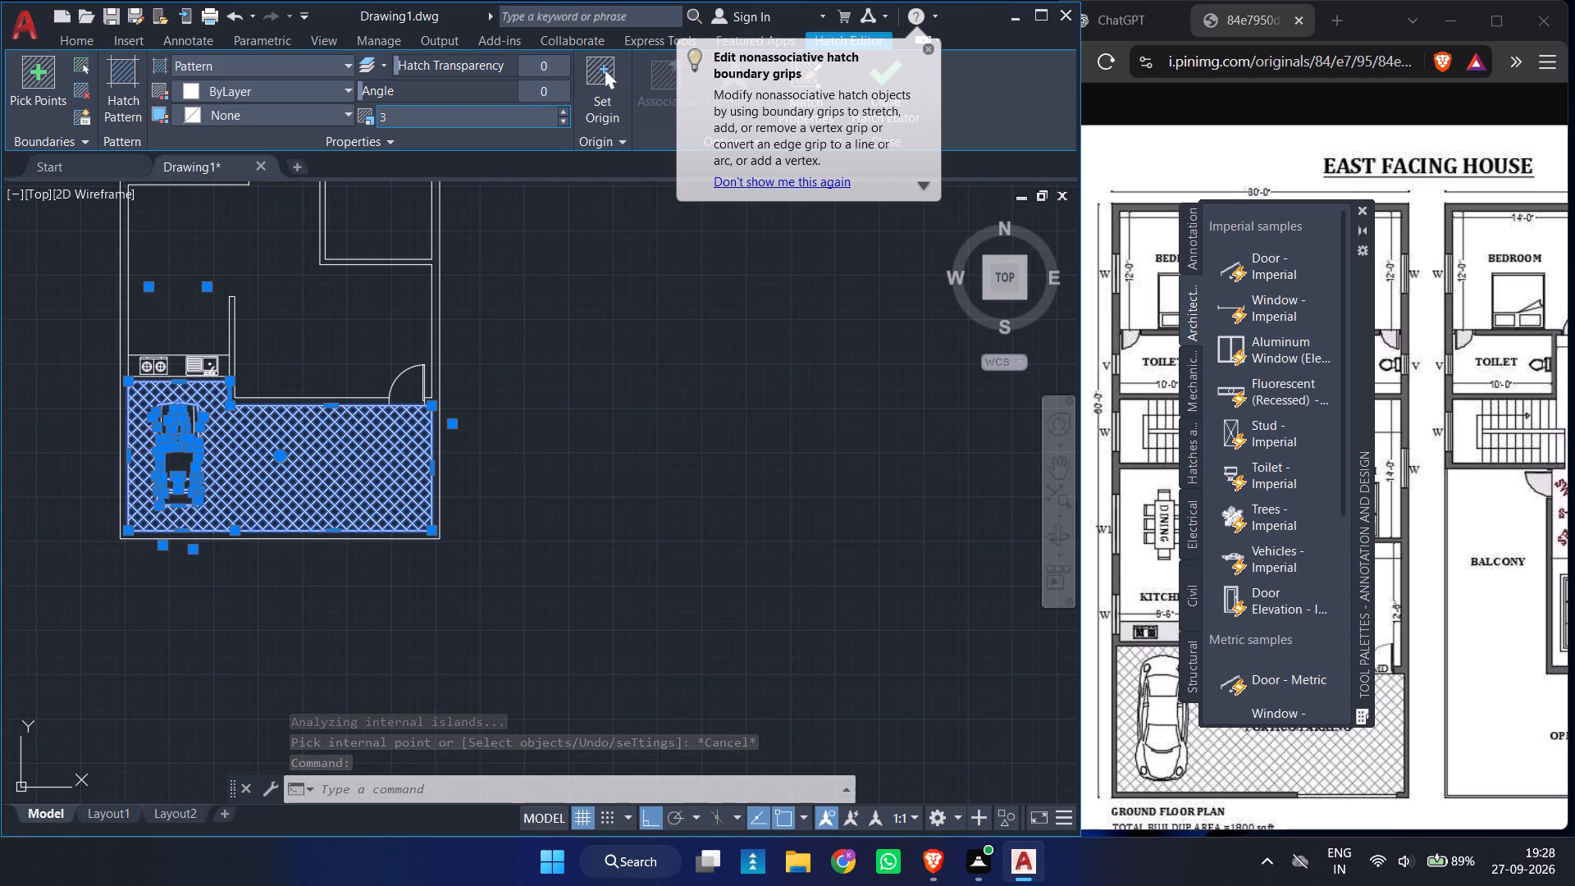
pyautogui.press('Escape')
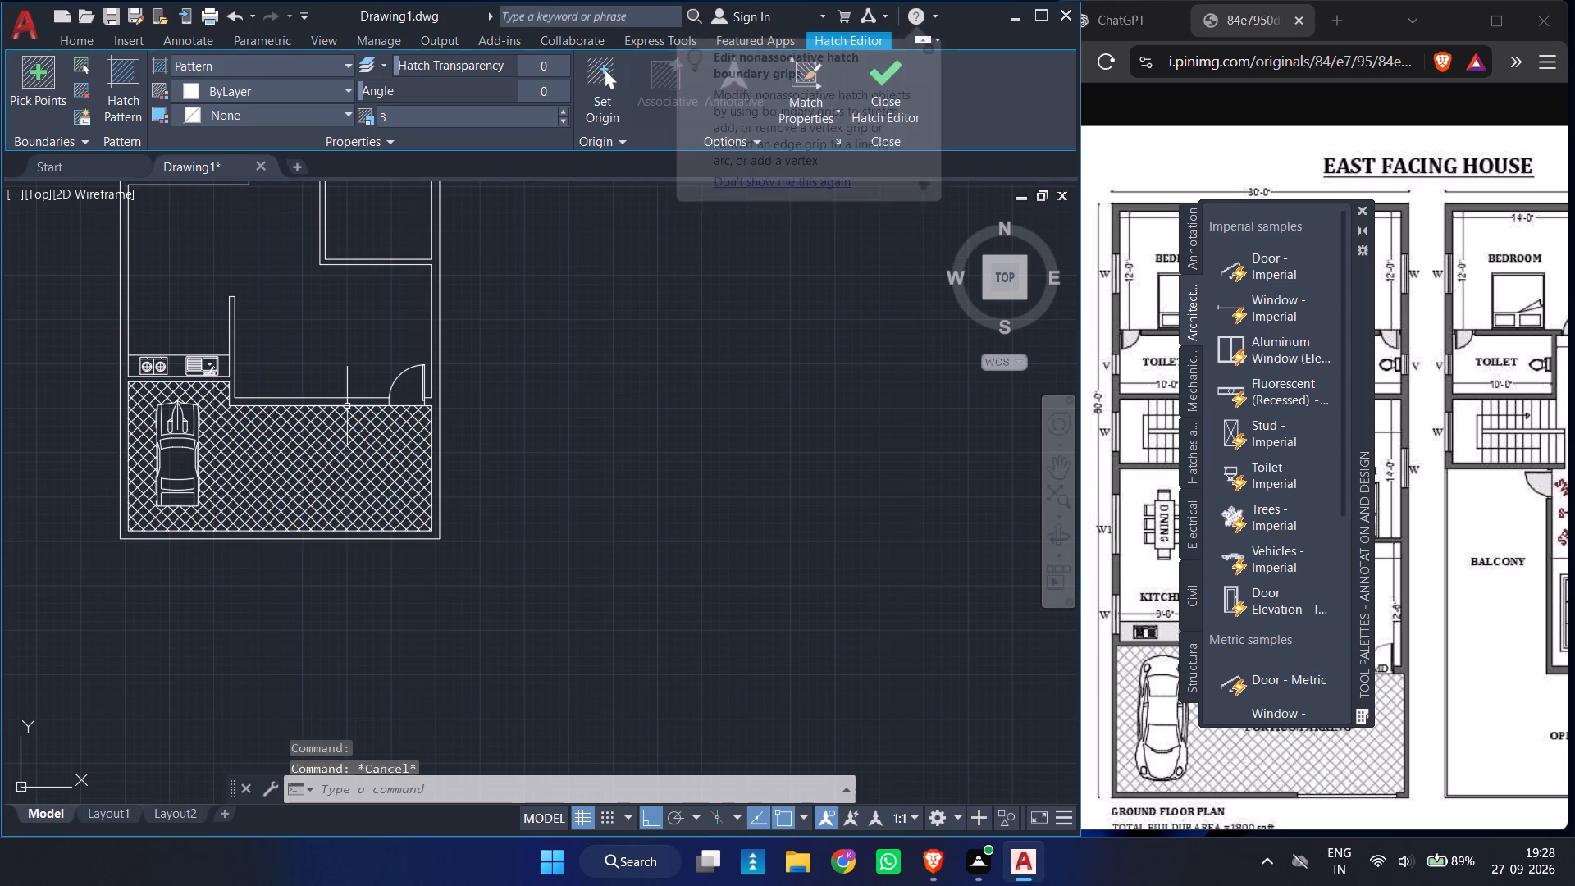
# Close the tool palettes covering the reference plan.
pyautogui.keyDown('ctrl'); pyautogui.scroll(-2, 347, 406); pyautogui.keyUp('ctrl')
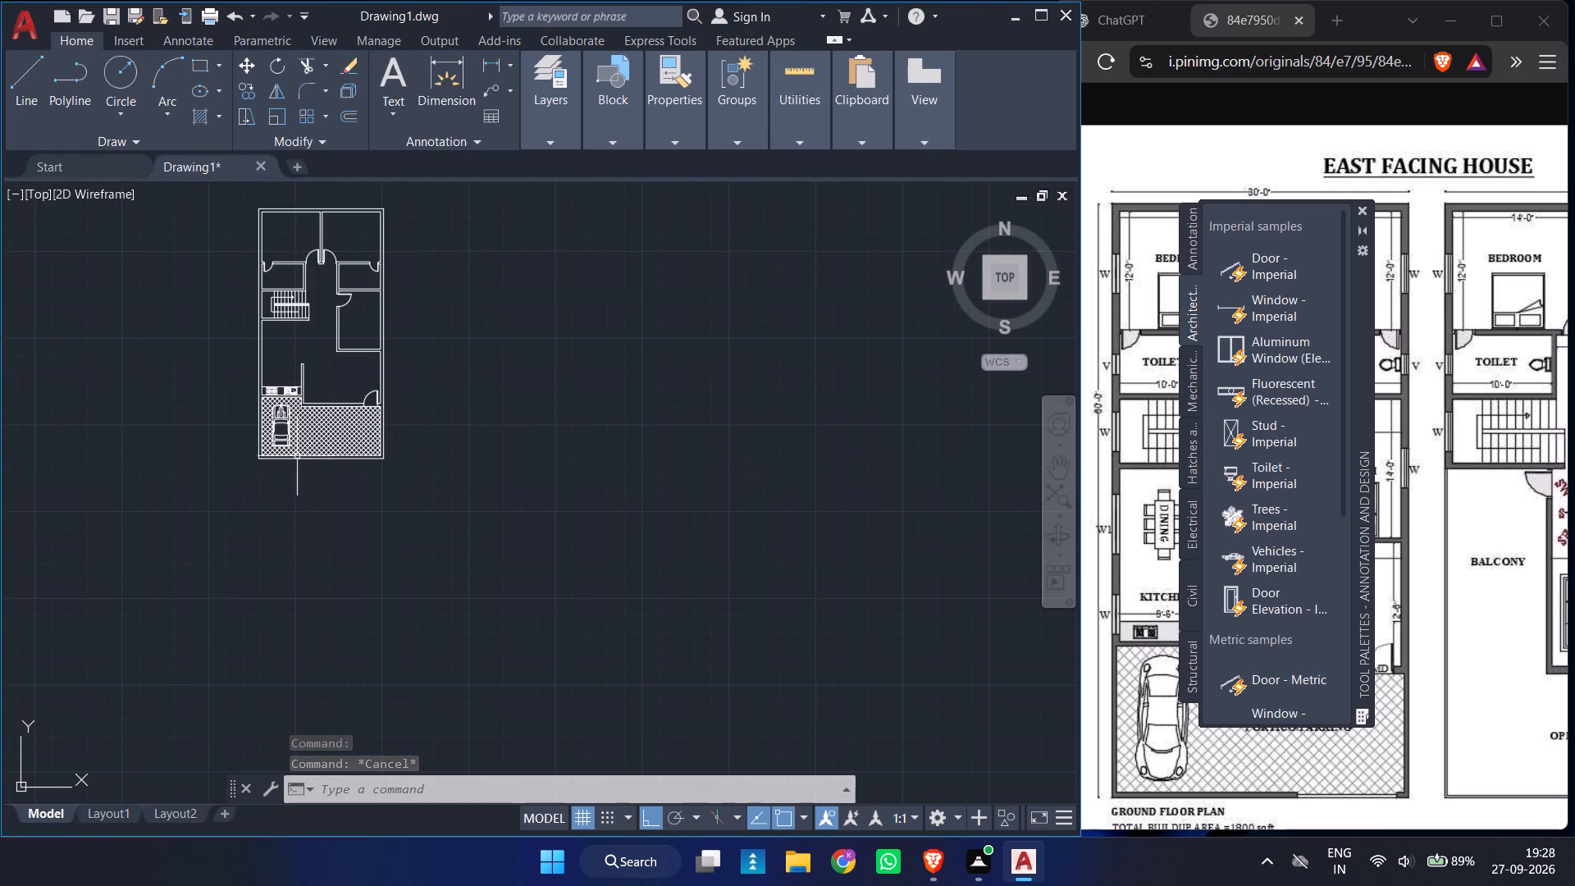
pyautogui.keyDown('ctrl'); pyautogui.scroll(3, 255, 427); pyautogui.keyUp('ctrl')
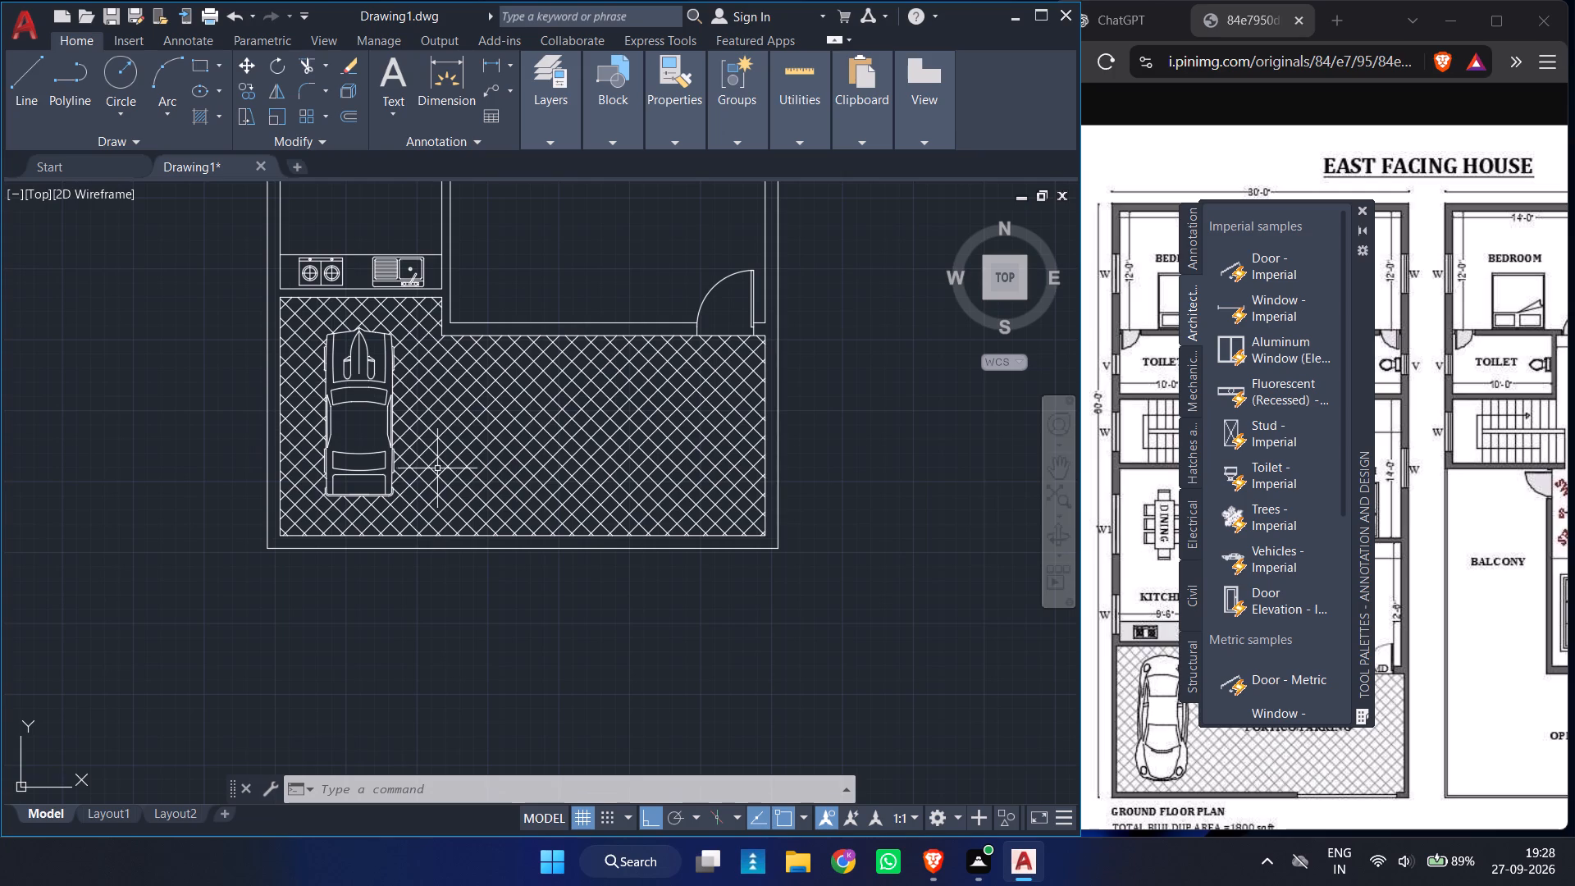
pyautogui.keyDown('ctrl'); pyautogui.scroll(-1, 438, 469); pyautogui.keyUp('ctrl')
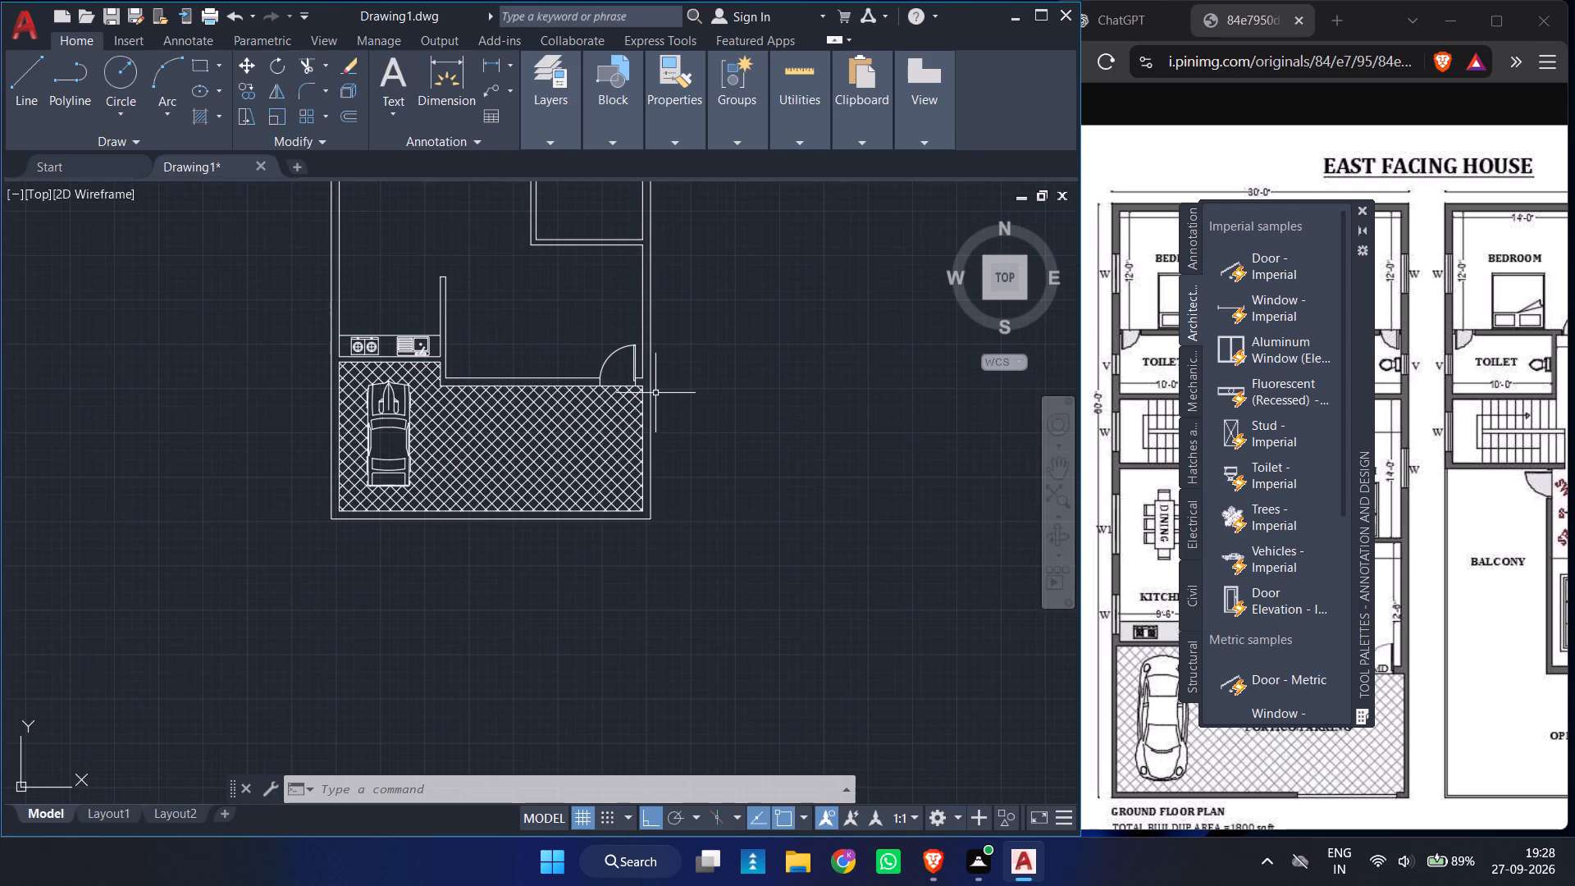
pyautogui.click(1360, 211)
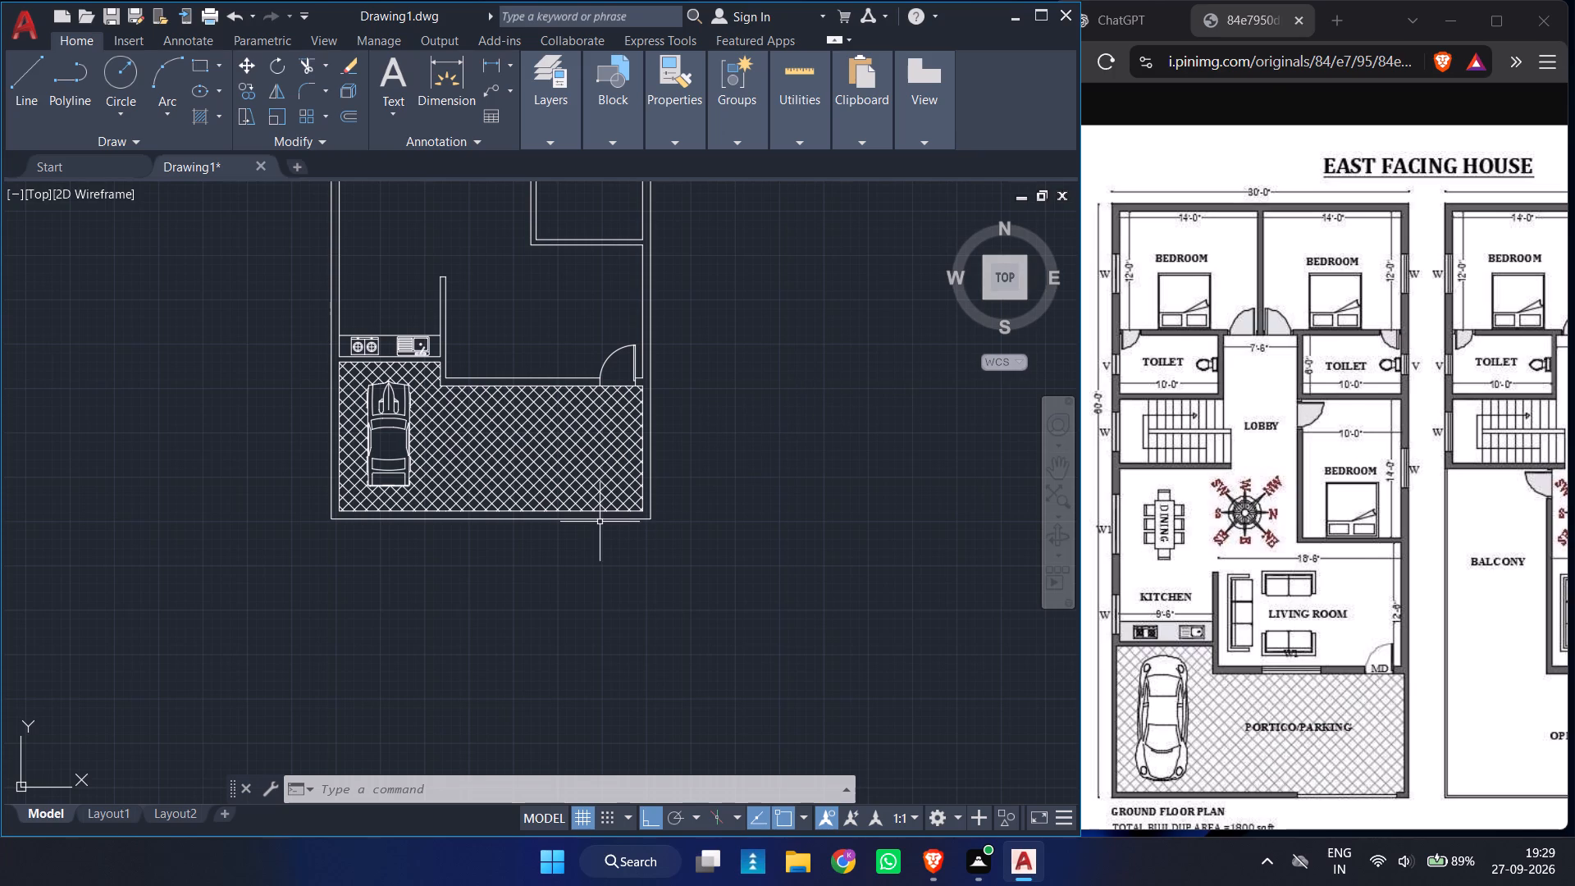
# Draw a line about 9" long straight across the portico's south wall near its southeast corner, from the outer to the inner face.
pyautogui.keyDown('ctrl'); pyautogui.scroll(3, 600, 522); pyautogui.keyUp('ctrl')
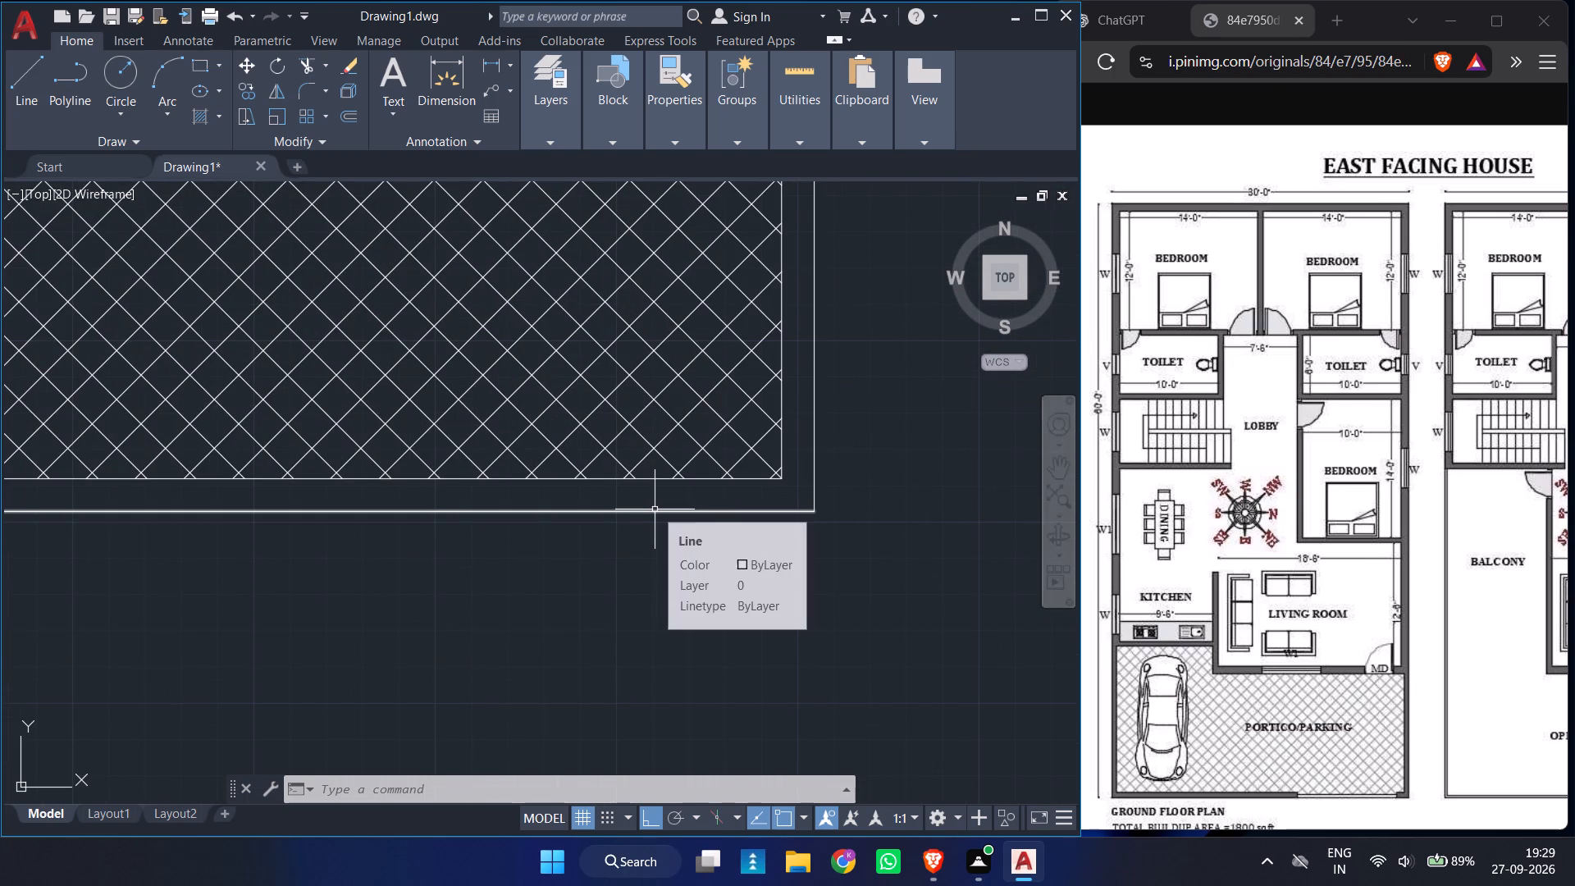
pyautogui.press('l')
pyautogui.press('Return')
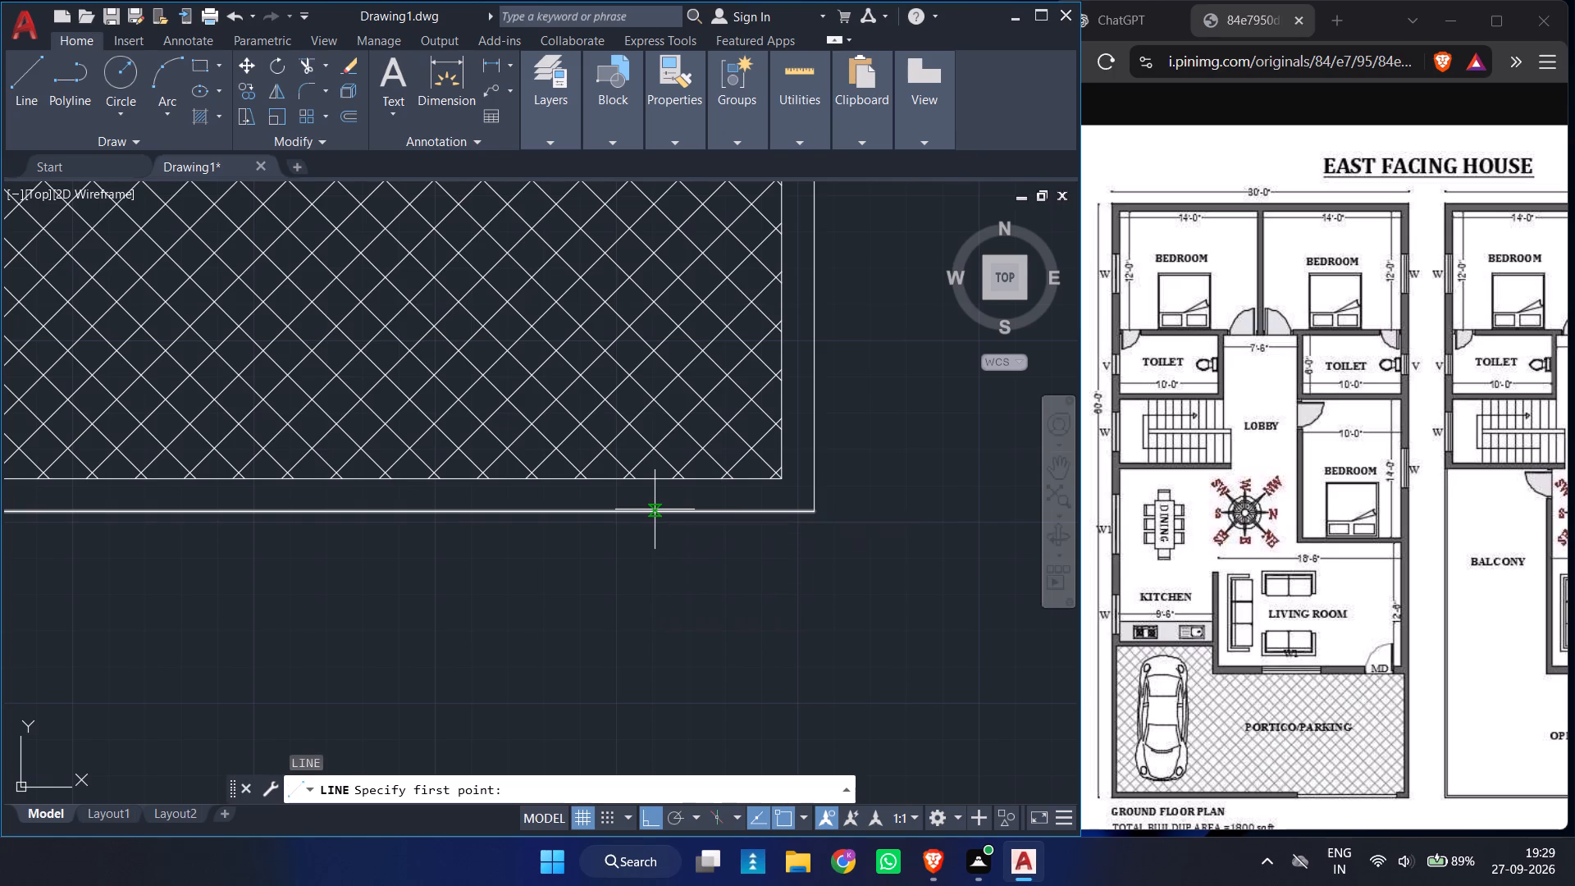
pyautogui.click(696, 513)
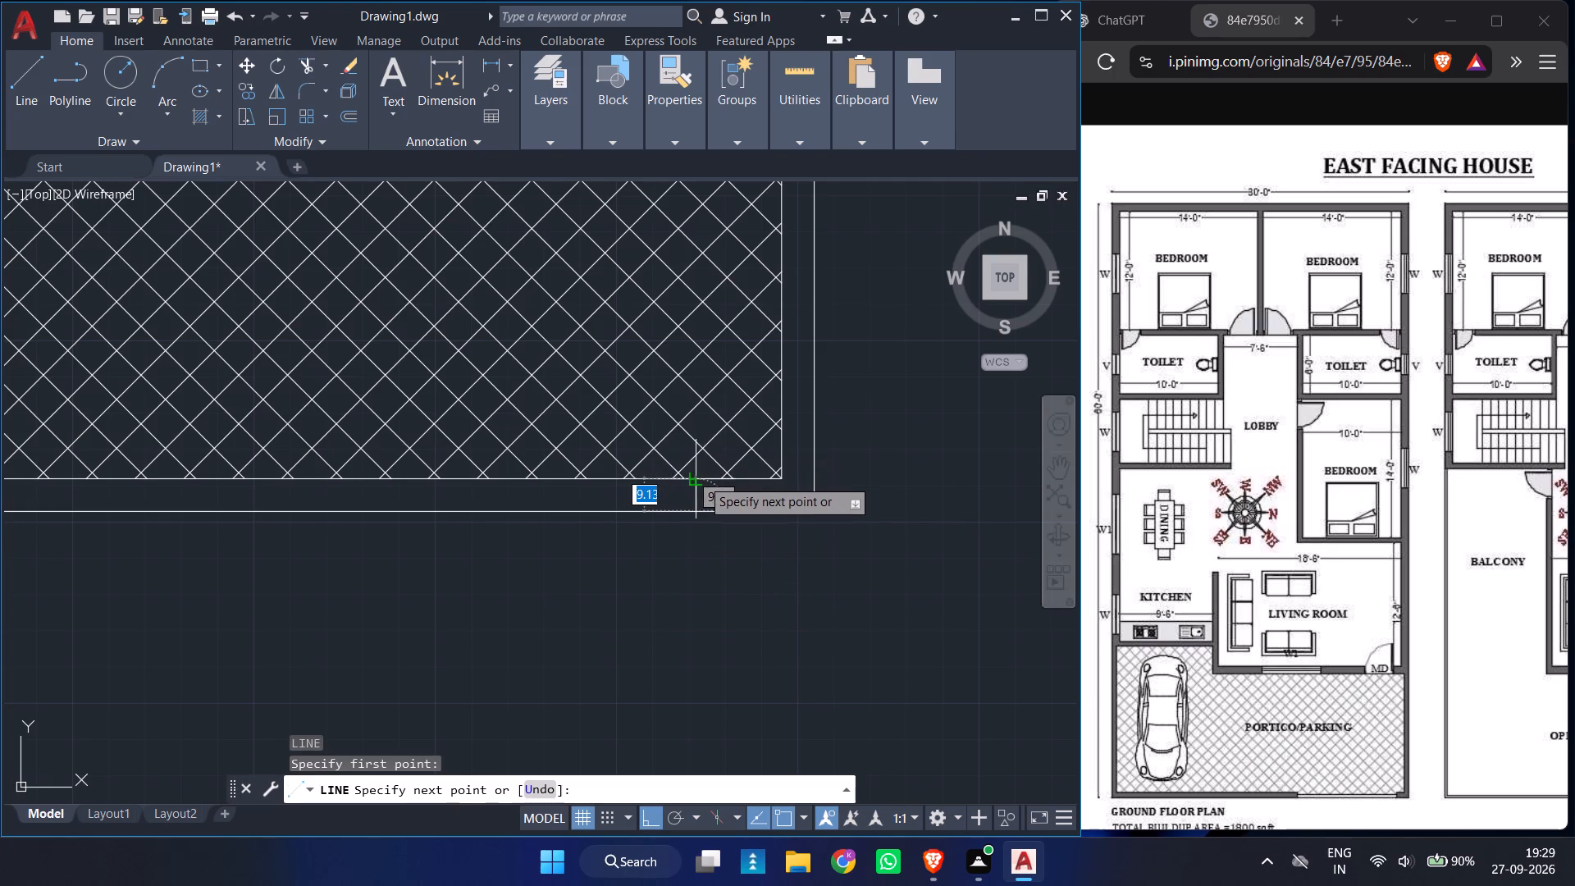
pyautogui.click(699, 476)
pyautogui.press('Return')
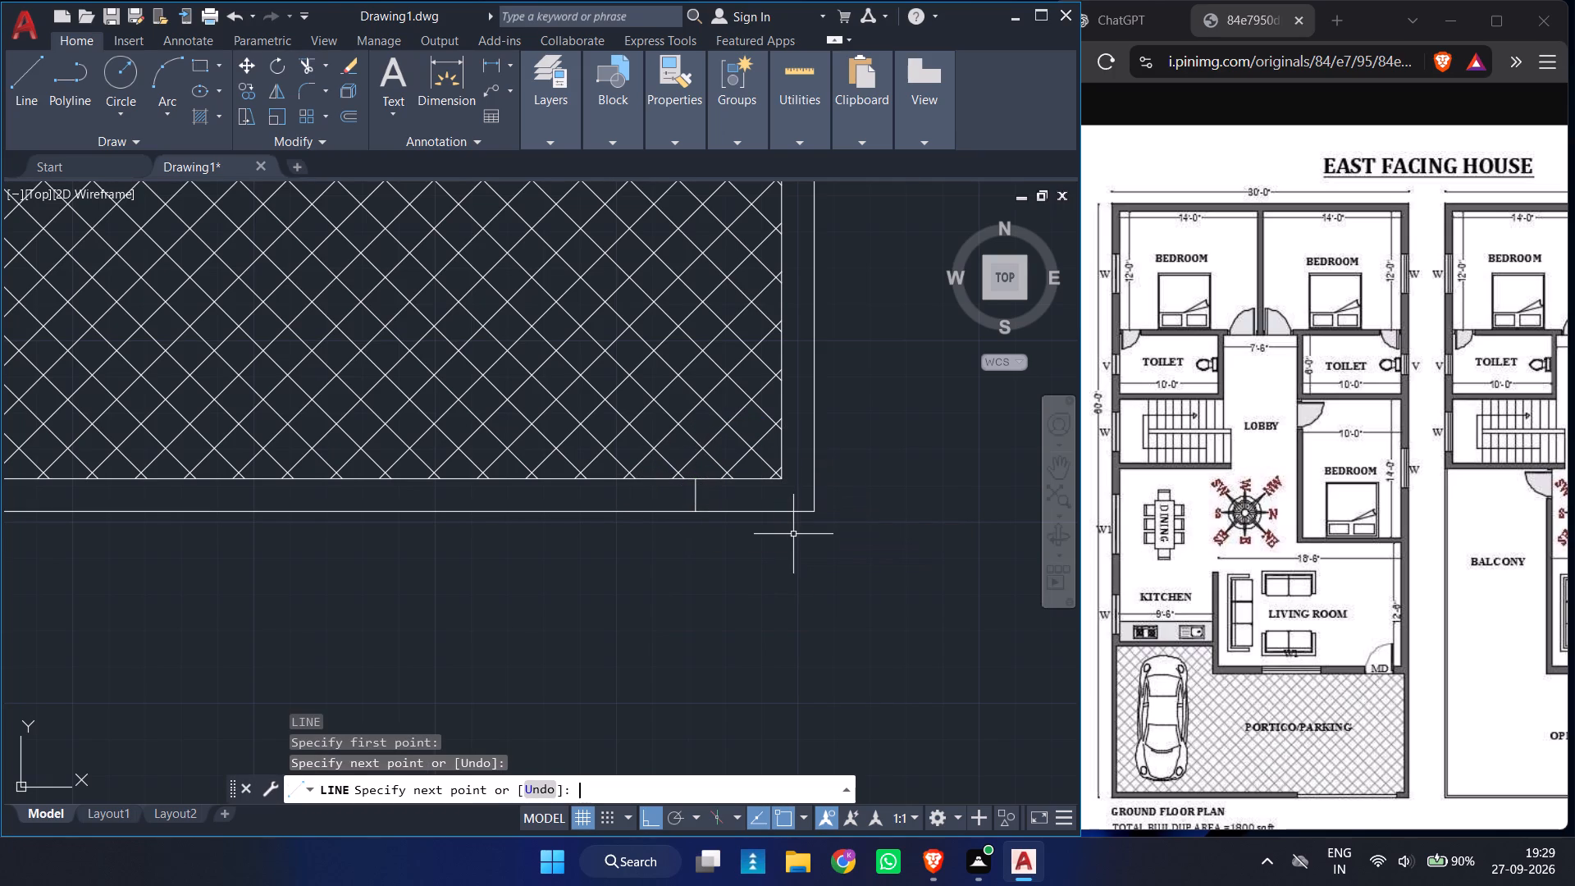
# Offset the short line across the portico's south wall 8' to the west to mark the other side of the entrance opening.
pyautogui.press('o')
pyautogui.press('Return')
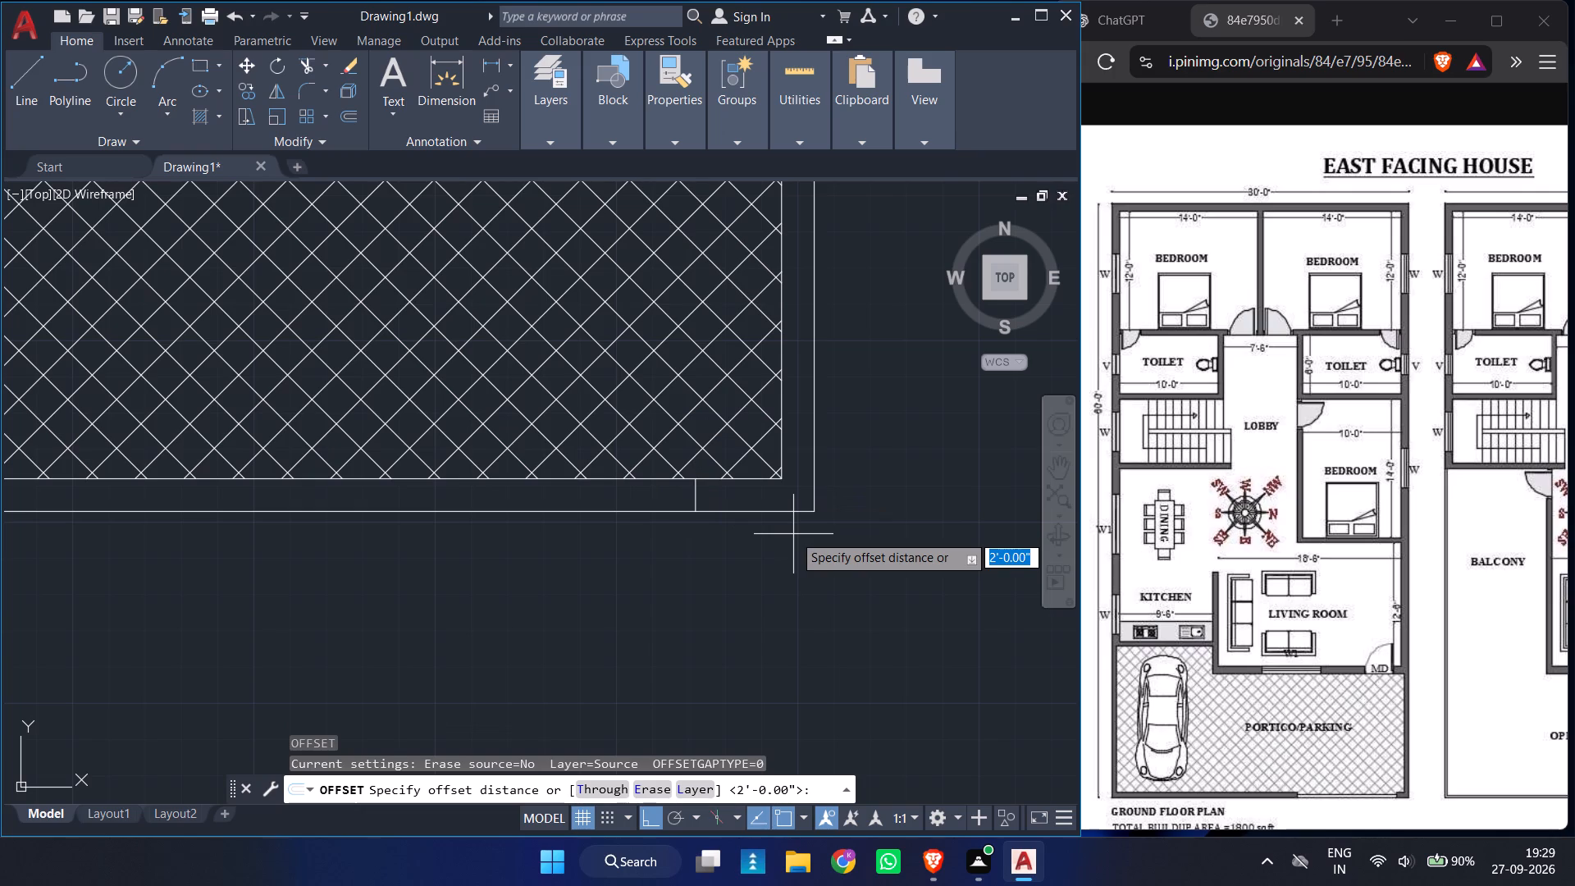
pyautogui.press('6')
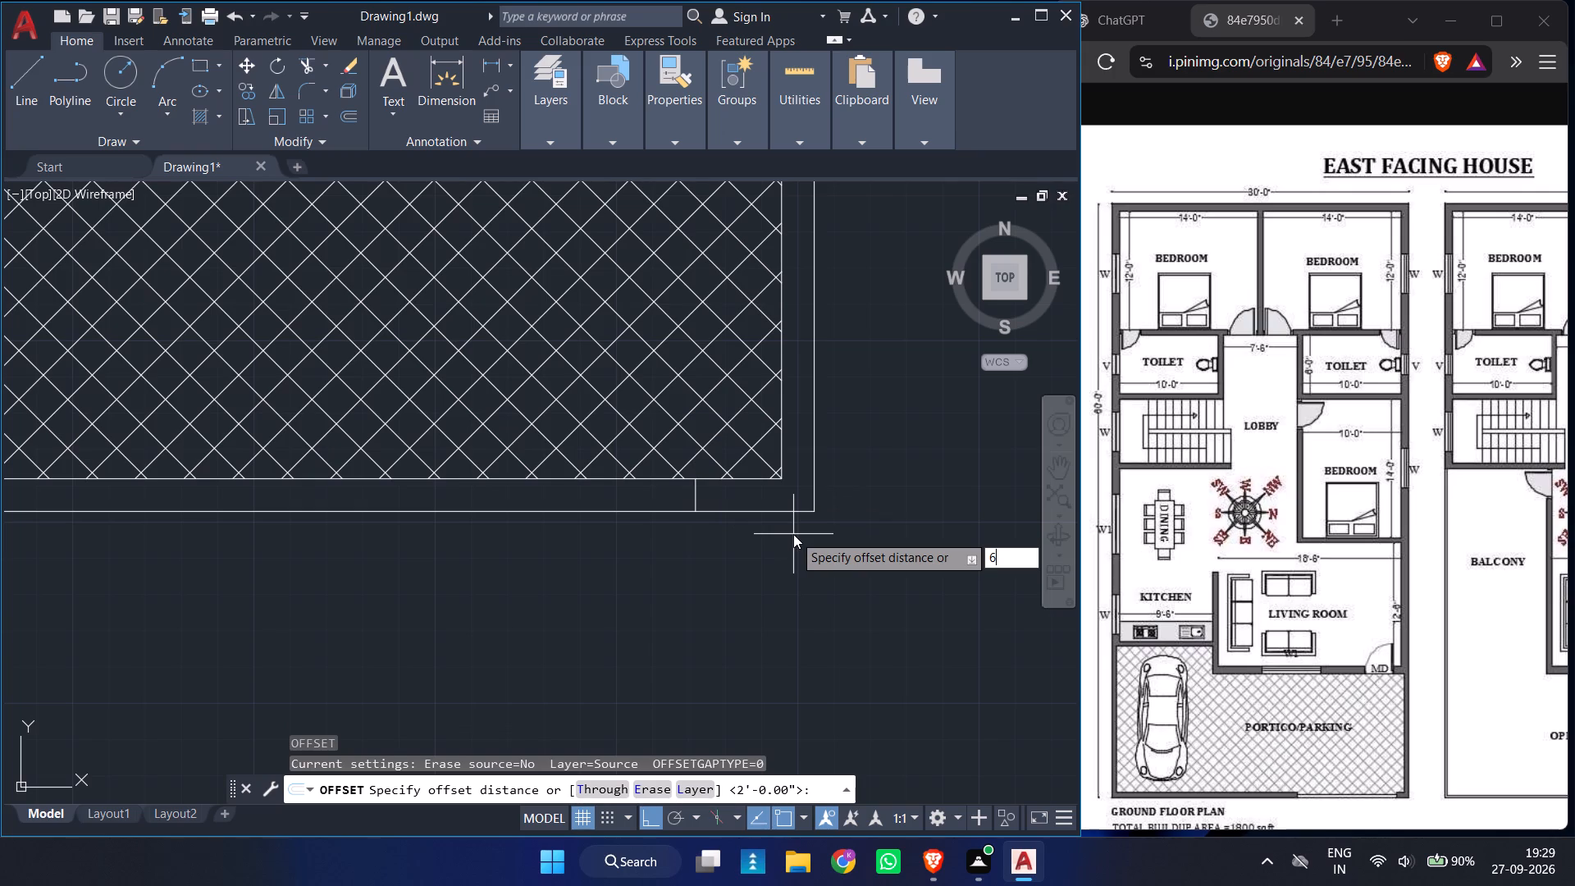
pyautogui.press('BackSpace')
pyautogui.write("8'")
pyautogui.press('Return')
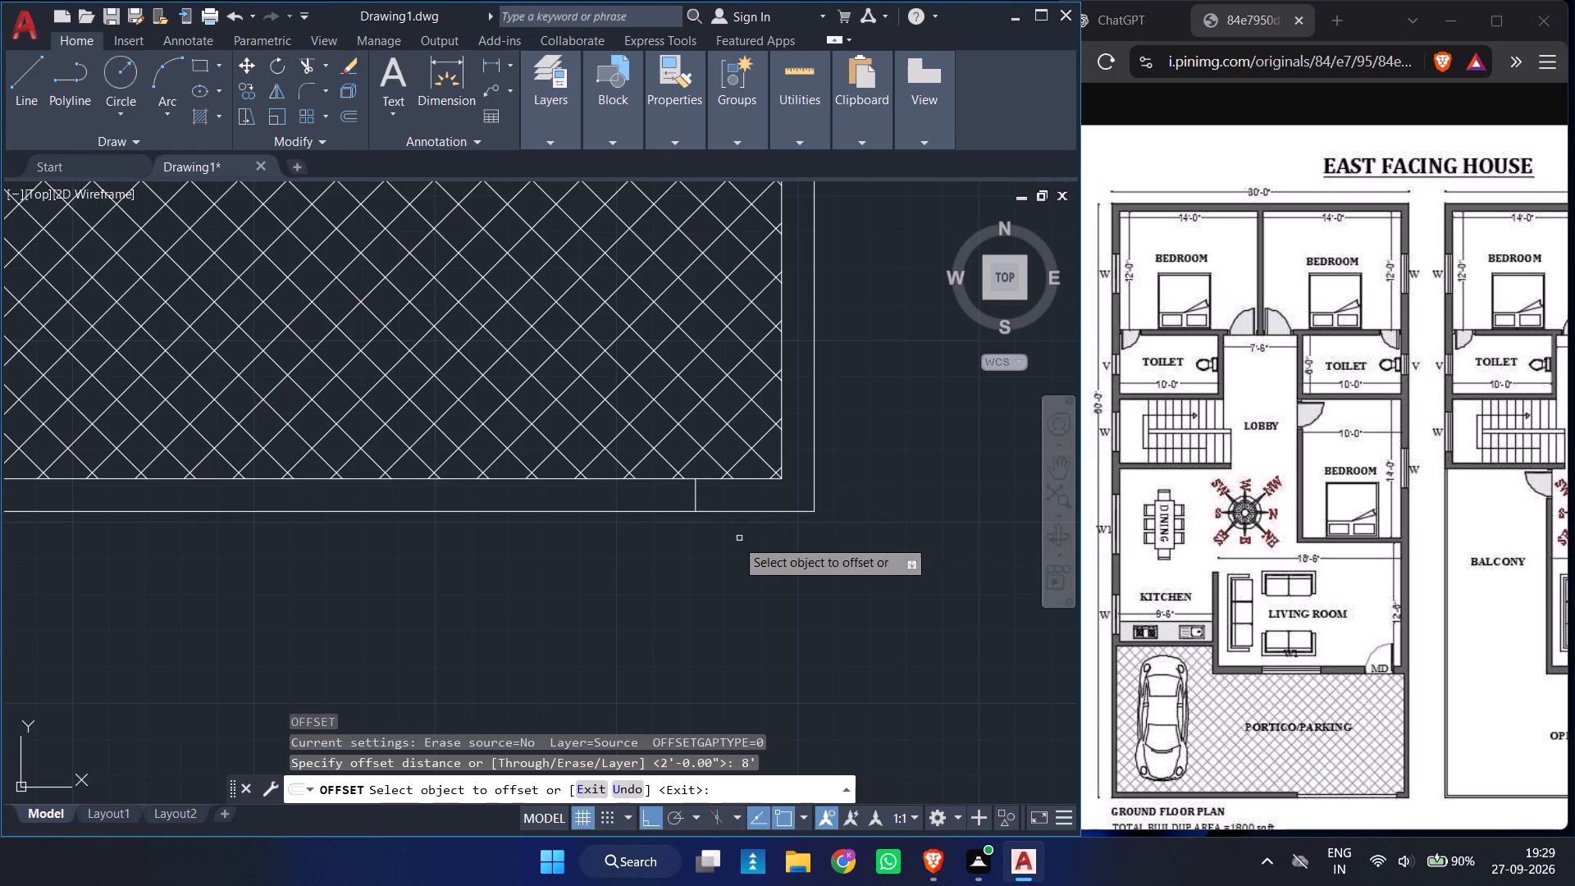
pyautogui.click(695, 499)
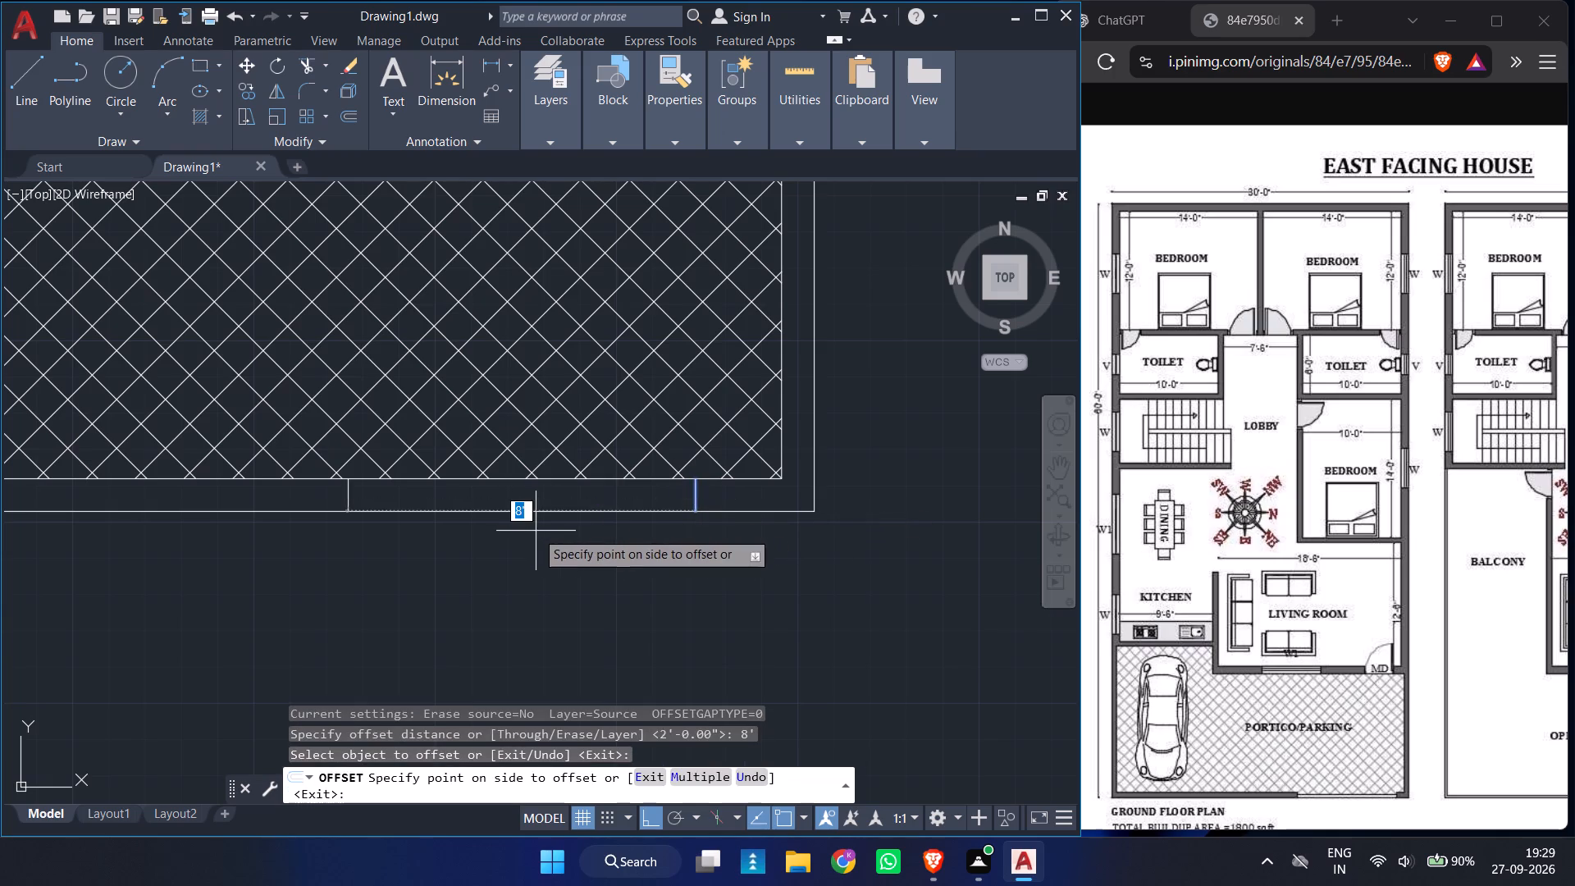
pyautogui.click(536, 530)
pyautogui.keyDown('ctrl'); pyautogui.scroll(-3, 536, 530); pyautogui.keyUp('ctrl')
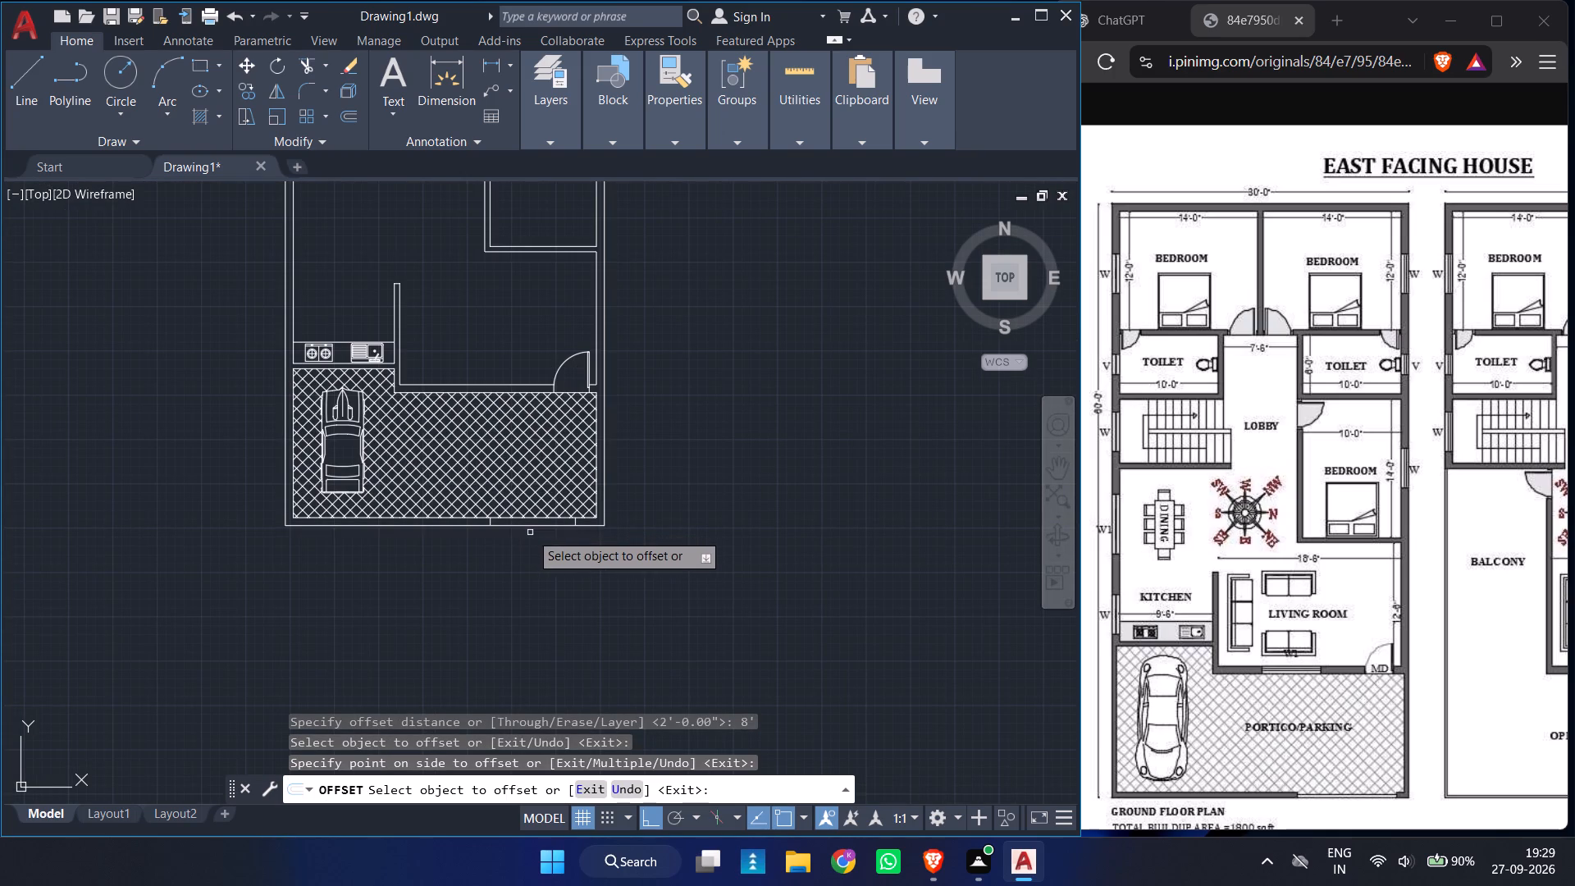
pyautogui.keyDown('ctrl'); pyautogui.scroll(2, 530, 532); pyautogui.keyUp('ctrl')
pyautogui.press('Escape')
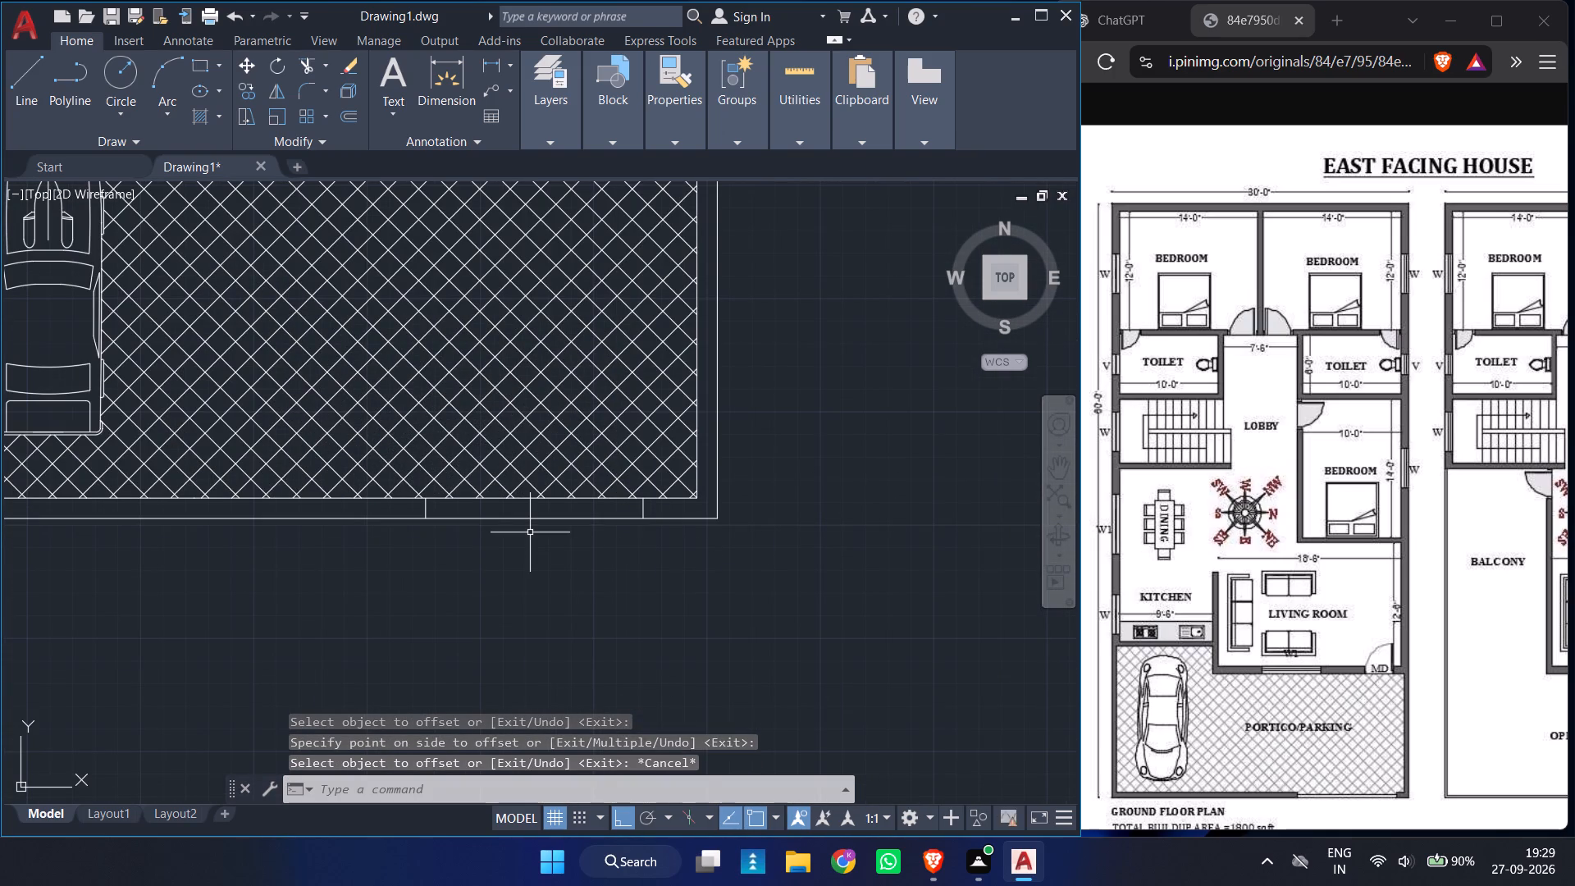
# Draw a horizontal line between the midpoints of the two short lines bounding the entrance opening in the south wall.
pyautogui.press('l')
pyautogui.press('Return')
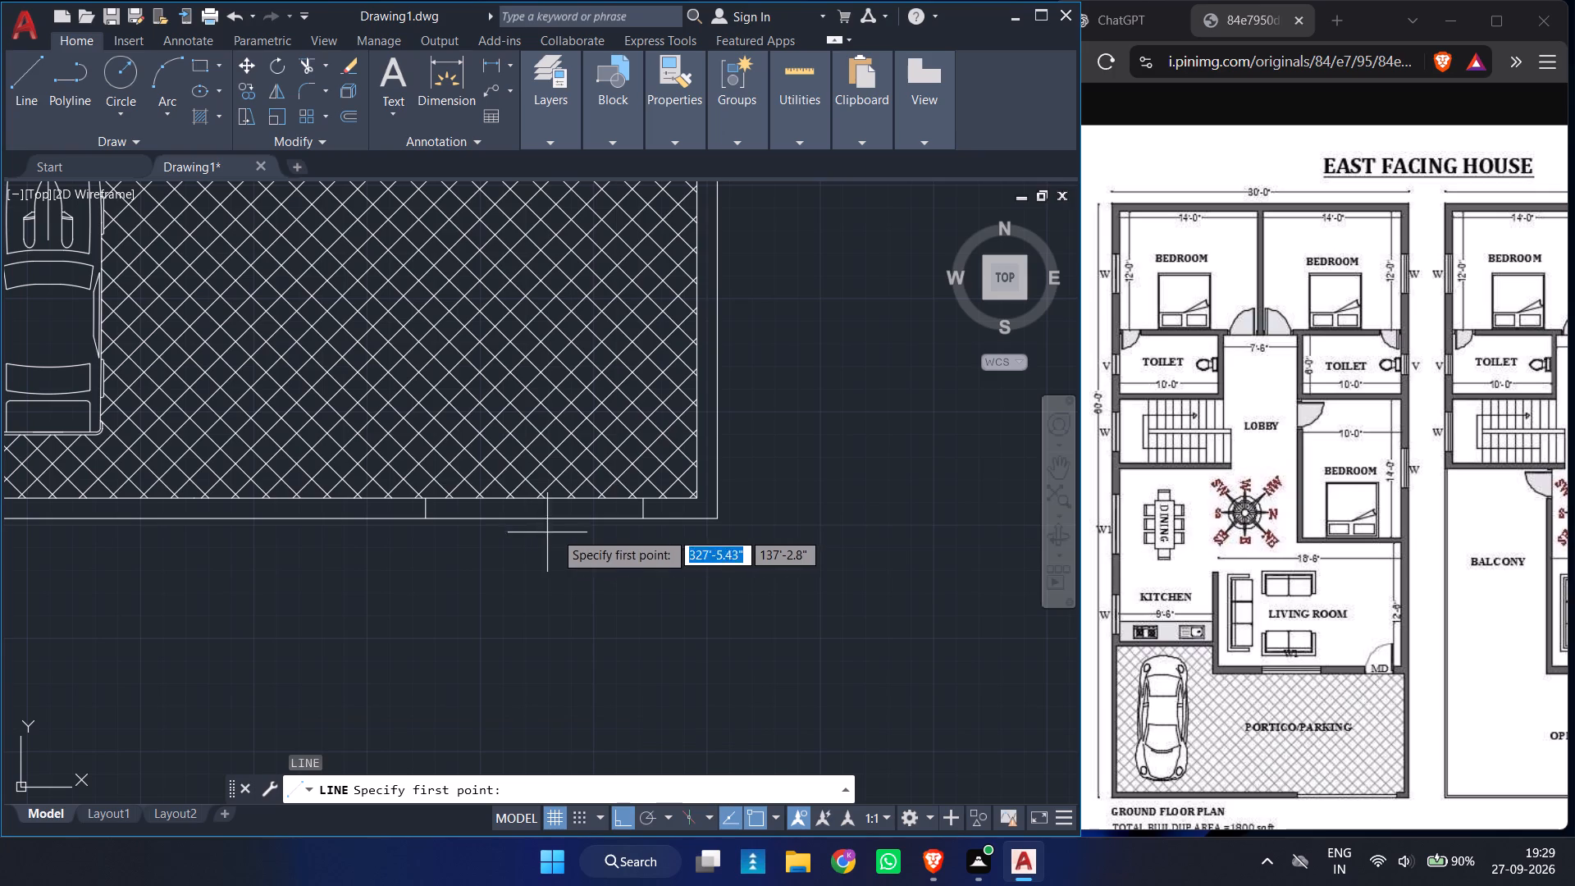
pyautogui.click(637, 507)
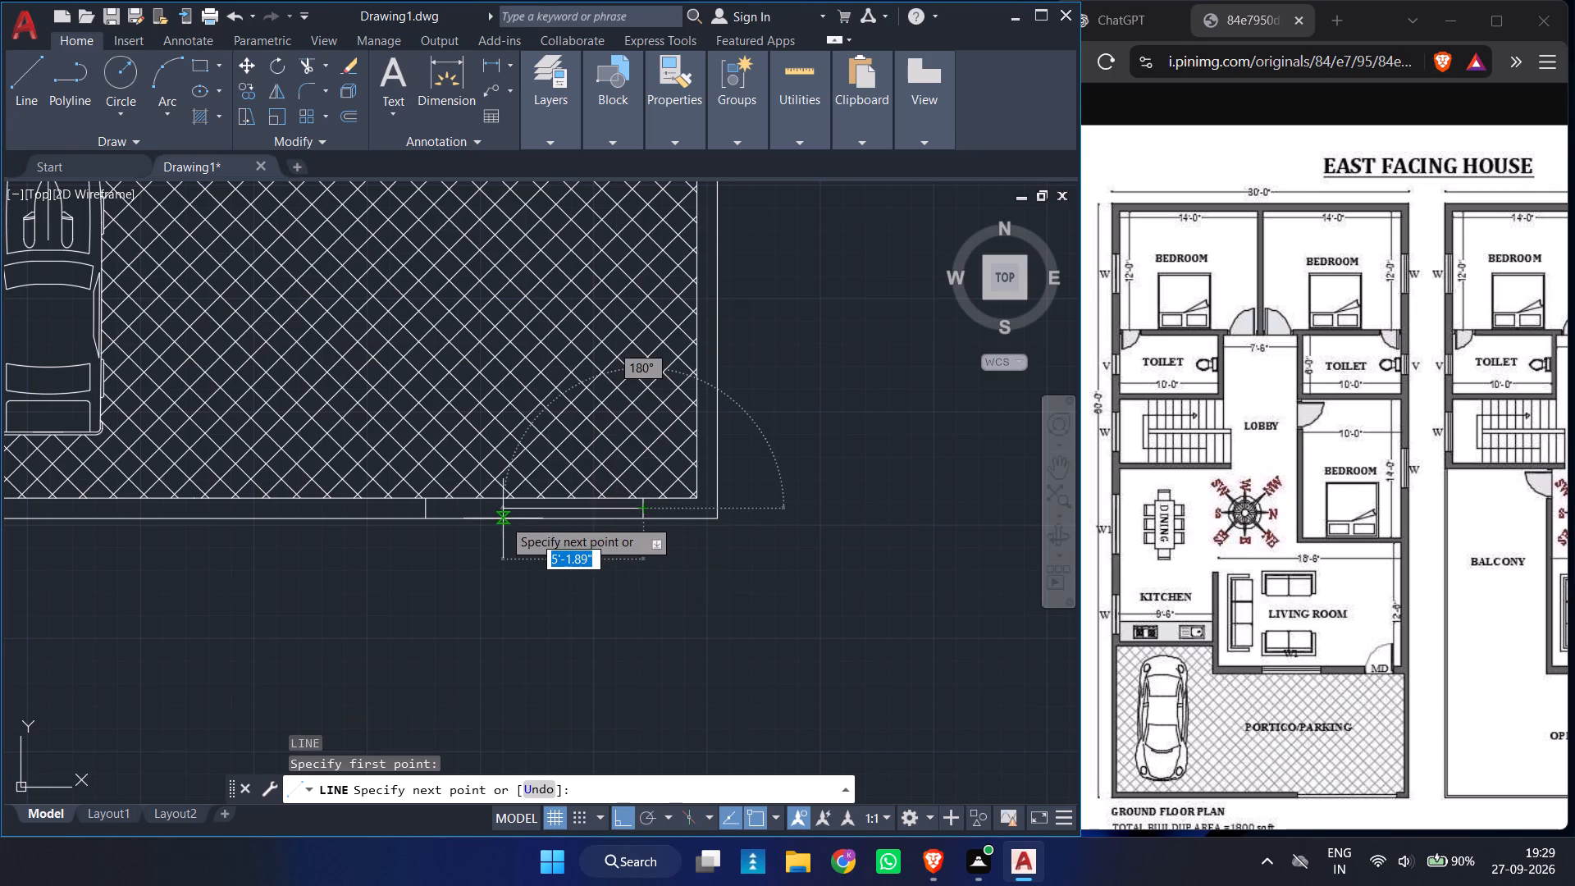
pyautogui.click(422, 506)
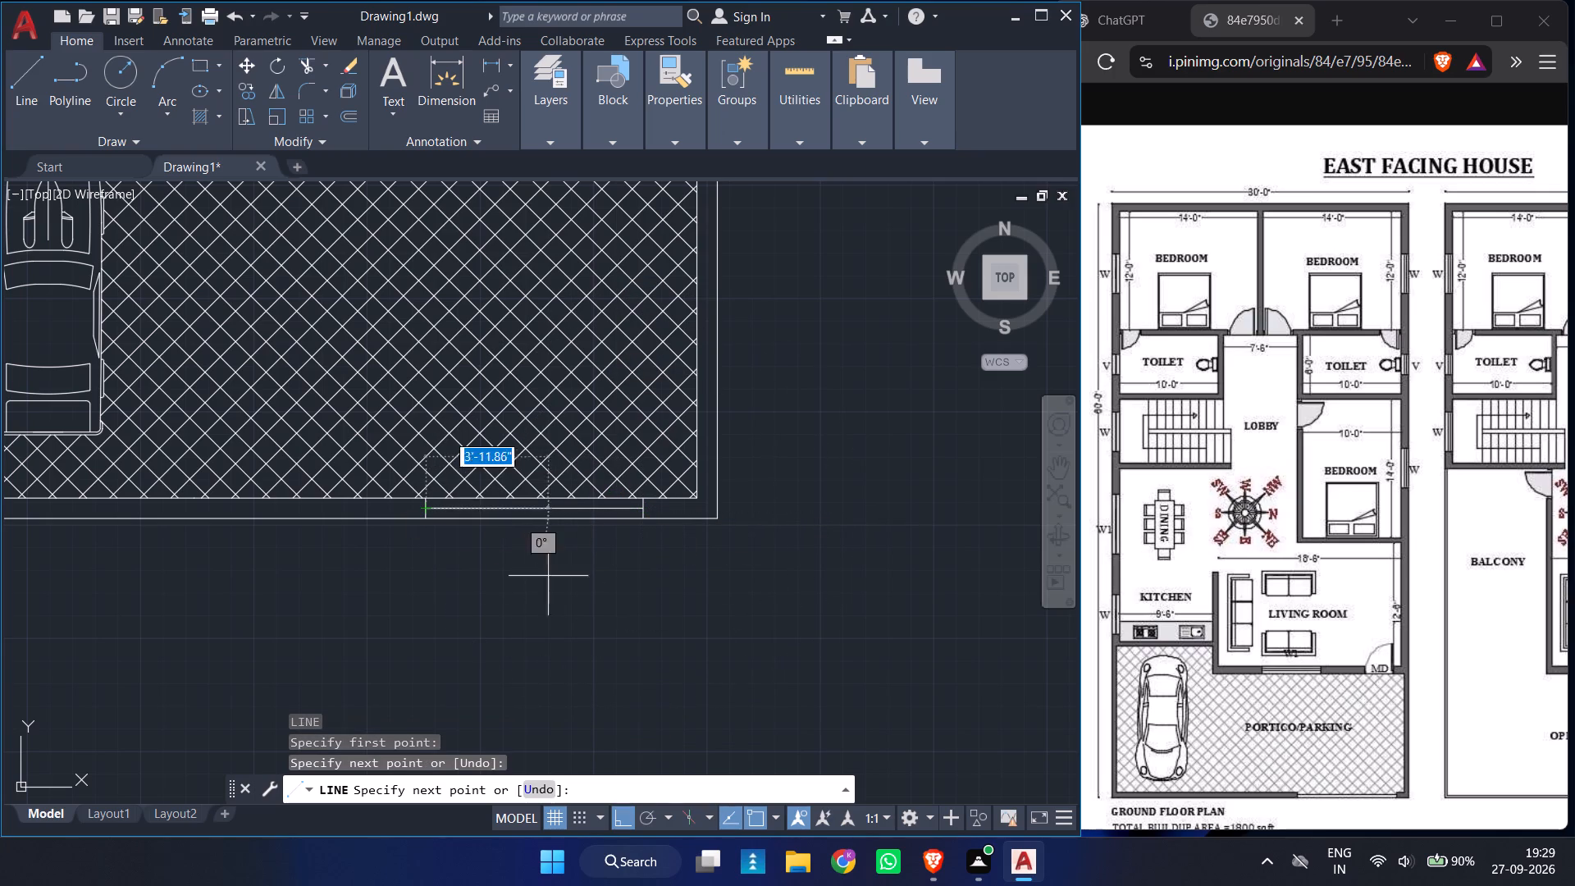
pyautogui.press('Return')
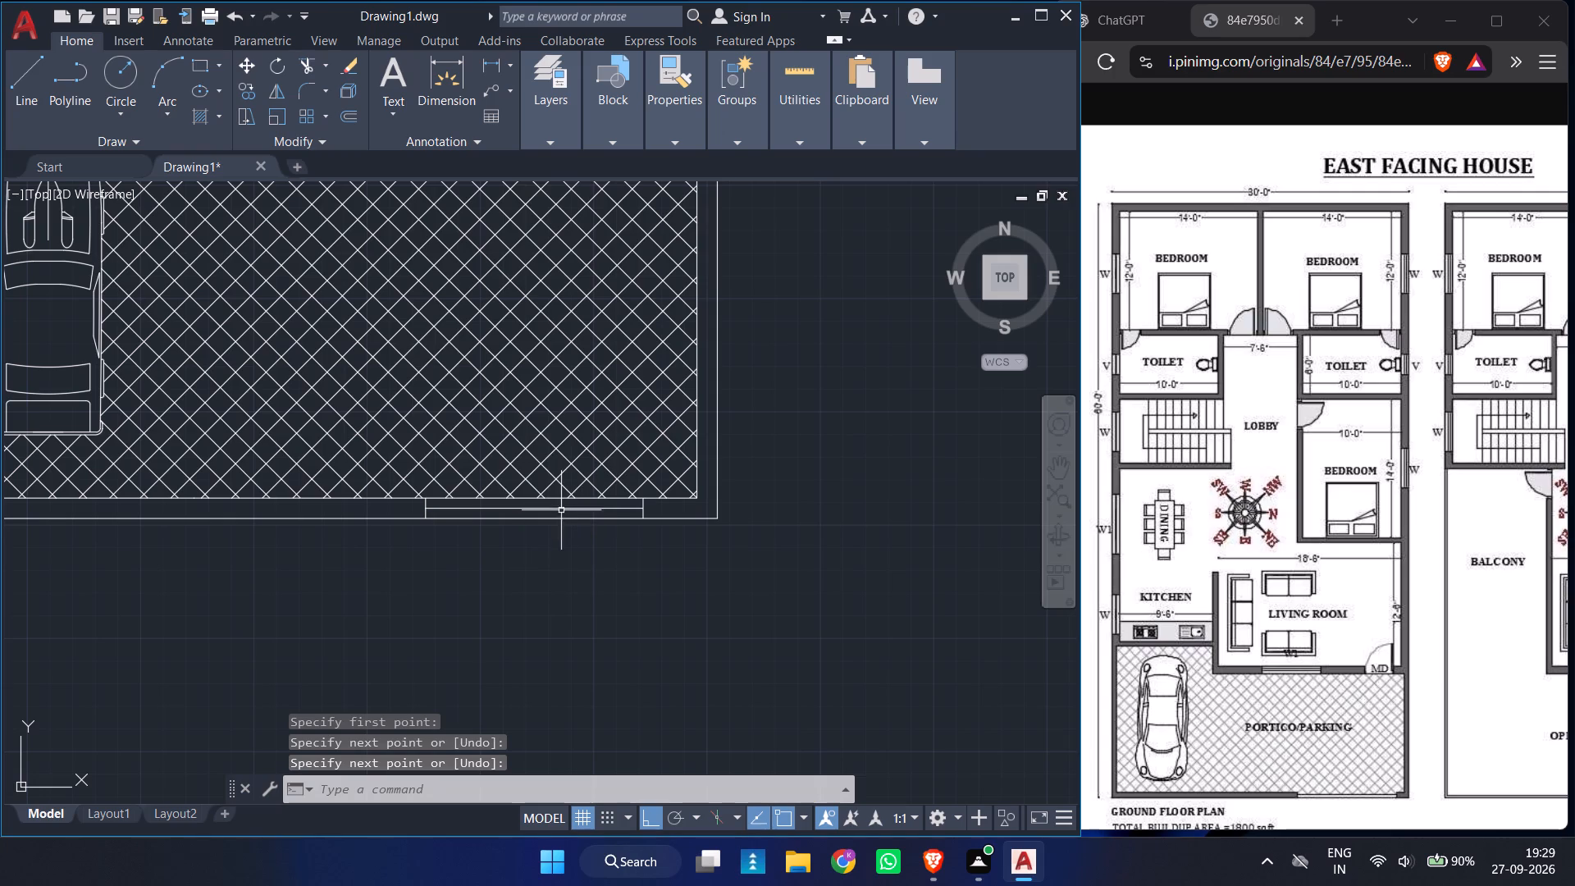
# Trim the south wall's inner face line between the two ends of the entrance opening.
pyautogui.write('TR')
pyautogui.press('space')
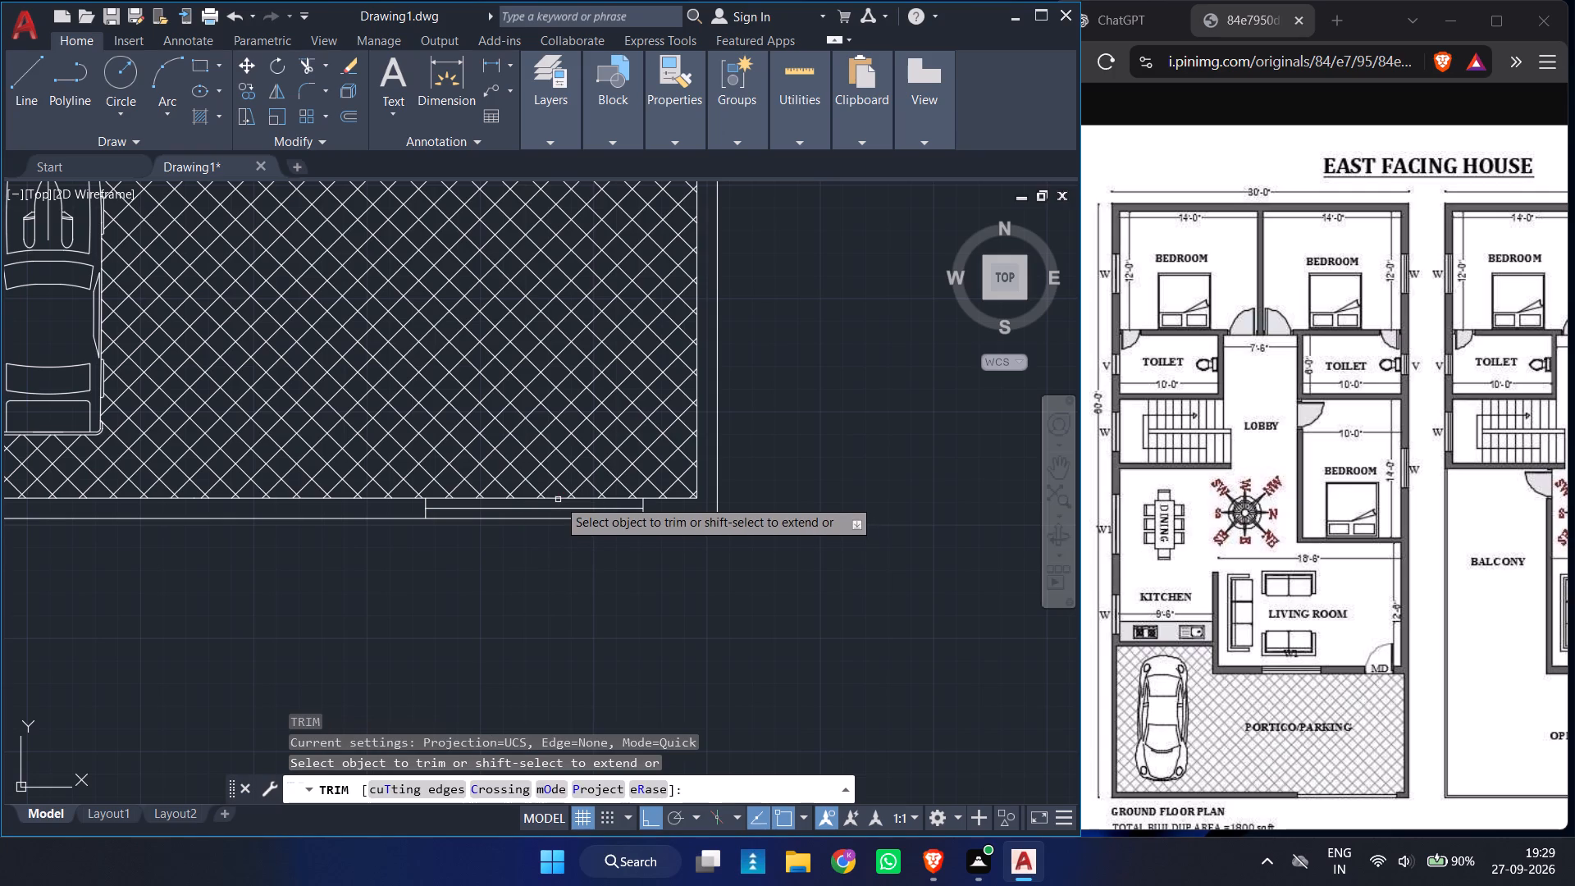
pyautogui.click(558, 498)
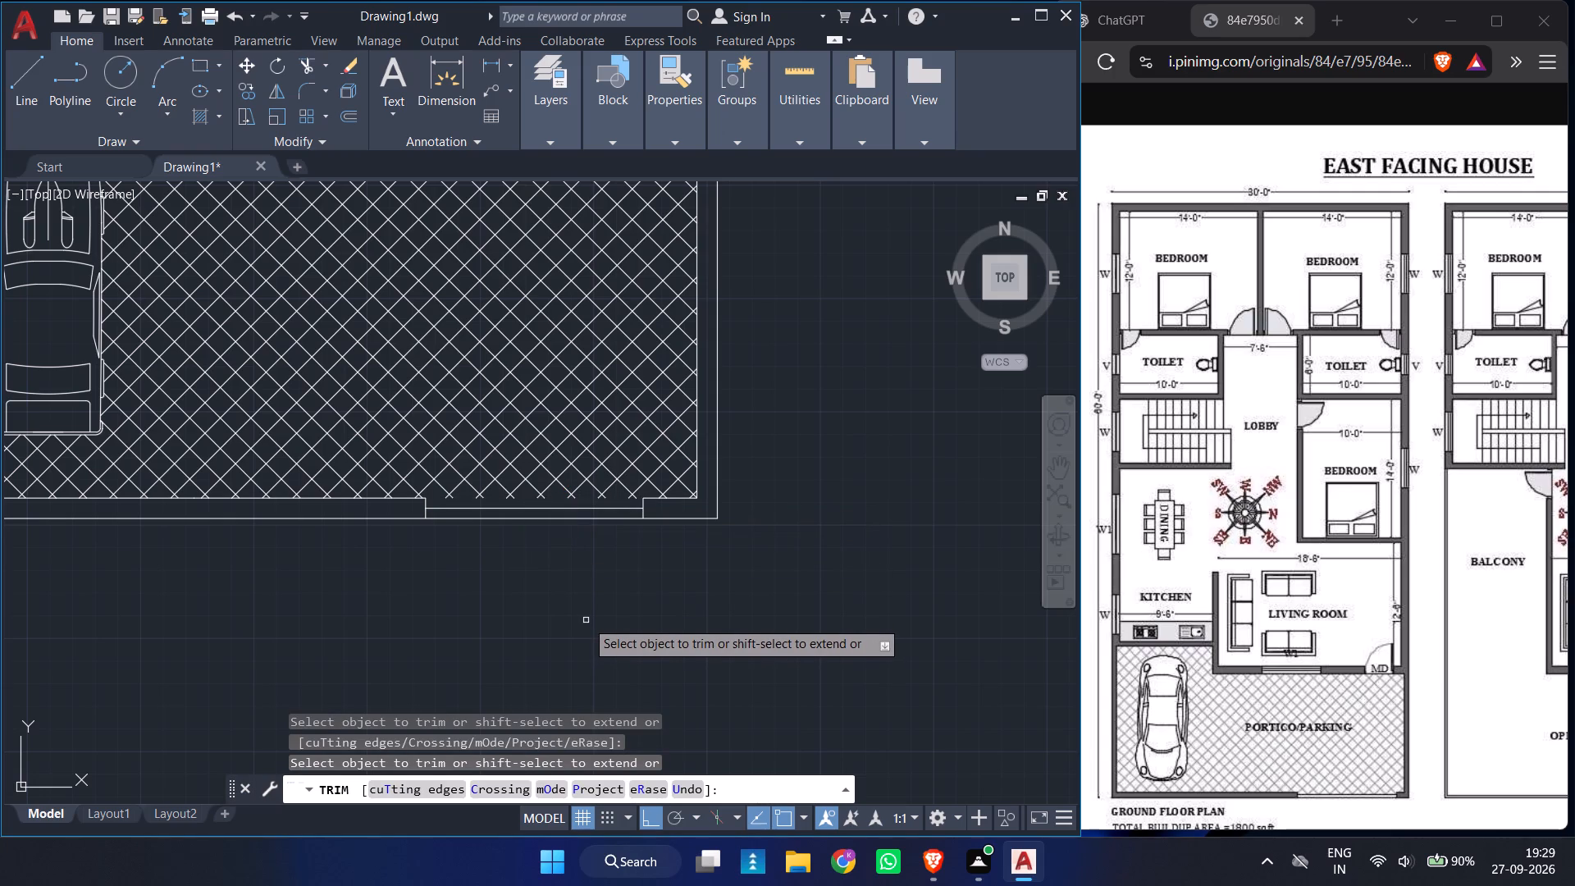
pyautogui.press('Escape')
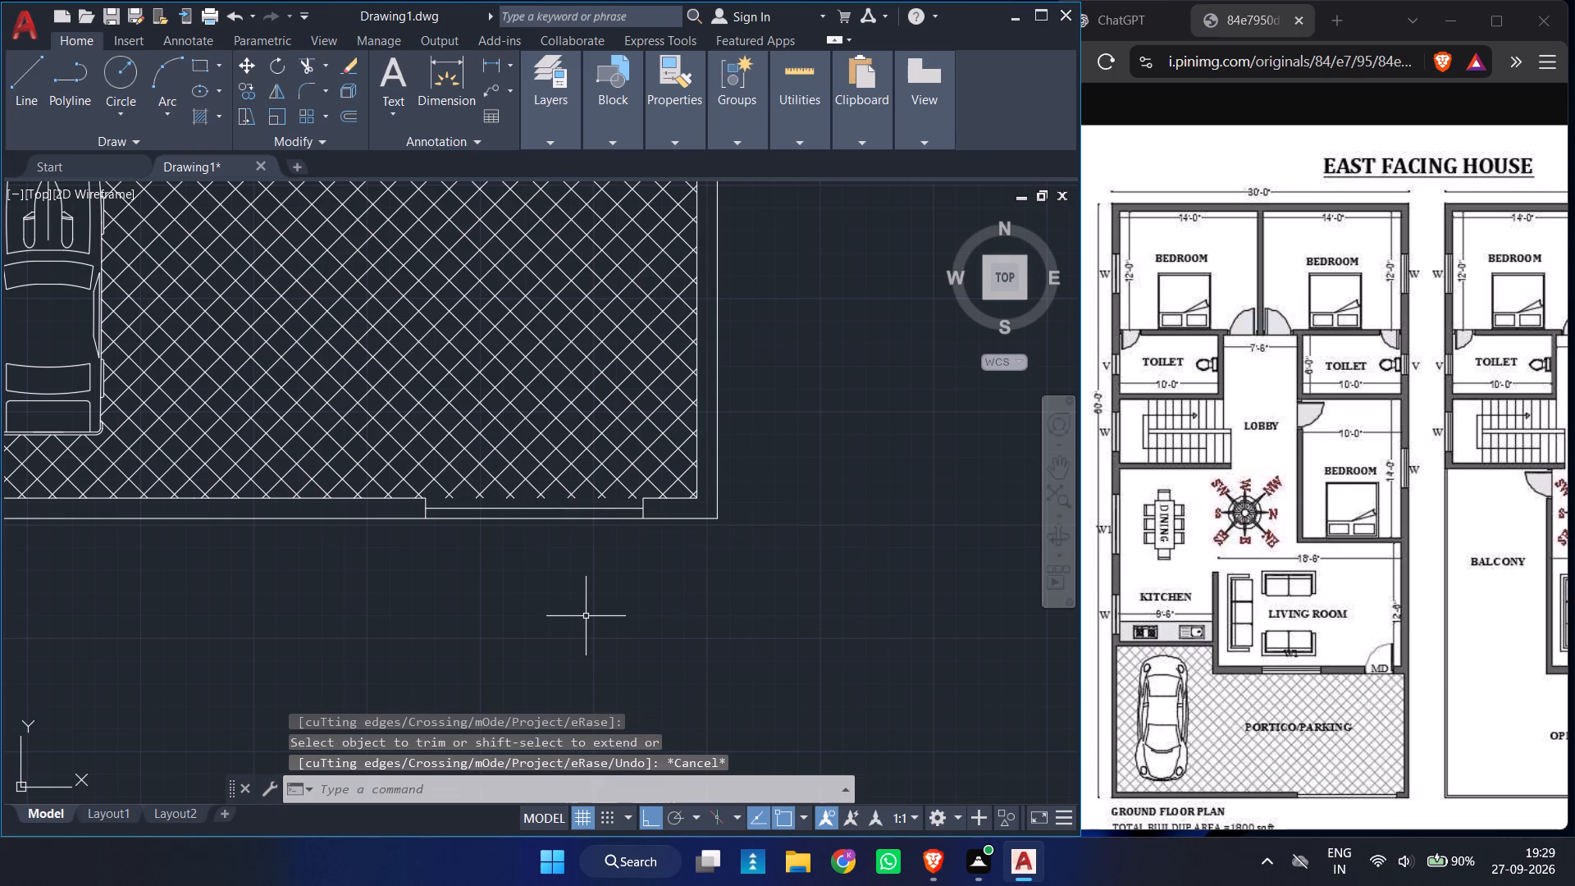
# Delete the existing crosshatch from the portico floor.
pyautogui.click(540, 400)
pyautogui.press('Delete')
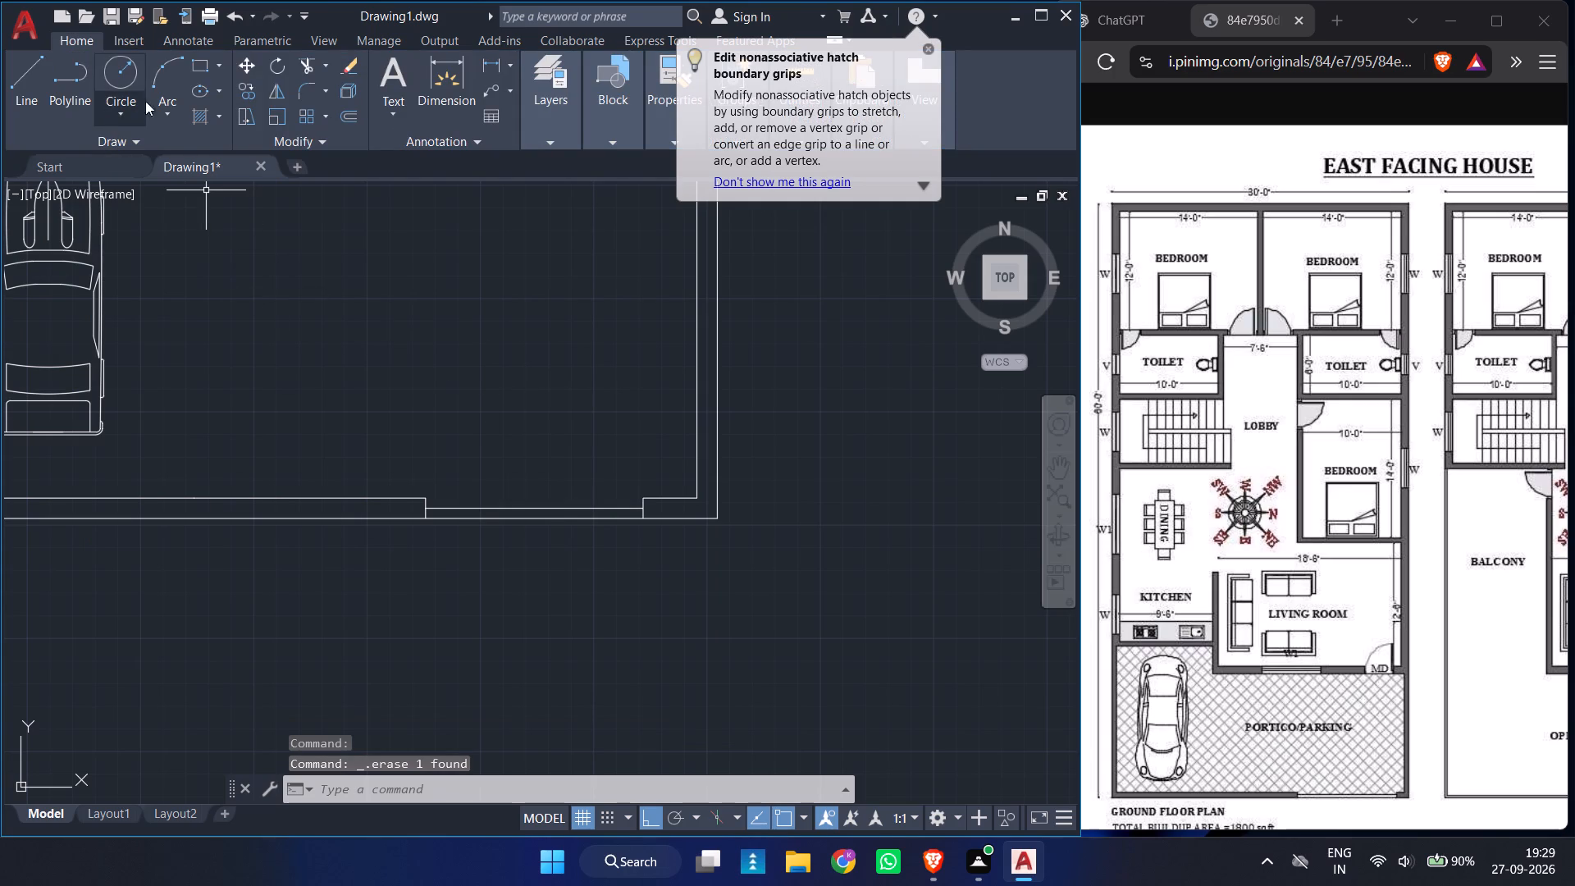
# Hatch the portico floor around the parked car, including the entrance recess, with the ANSI37 pattern at scale 5.
pyautogui.click(206, 119)
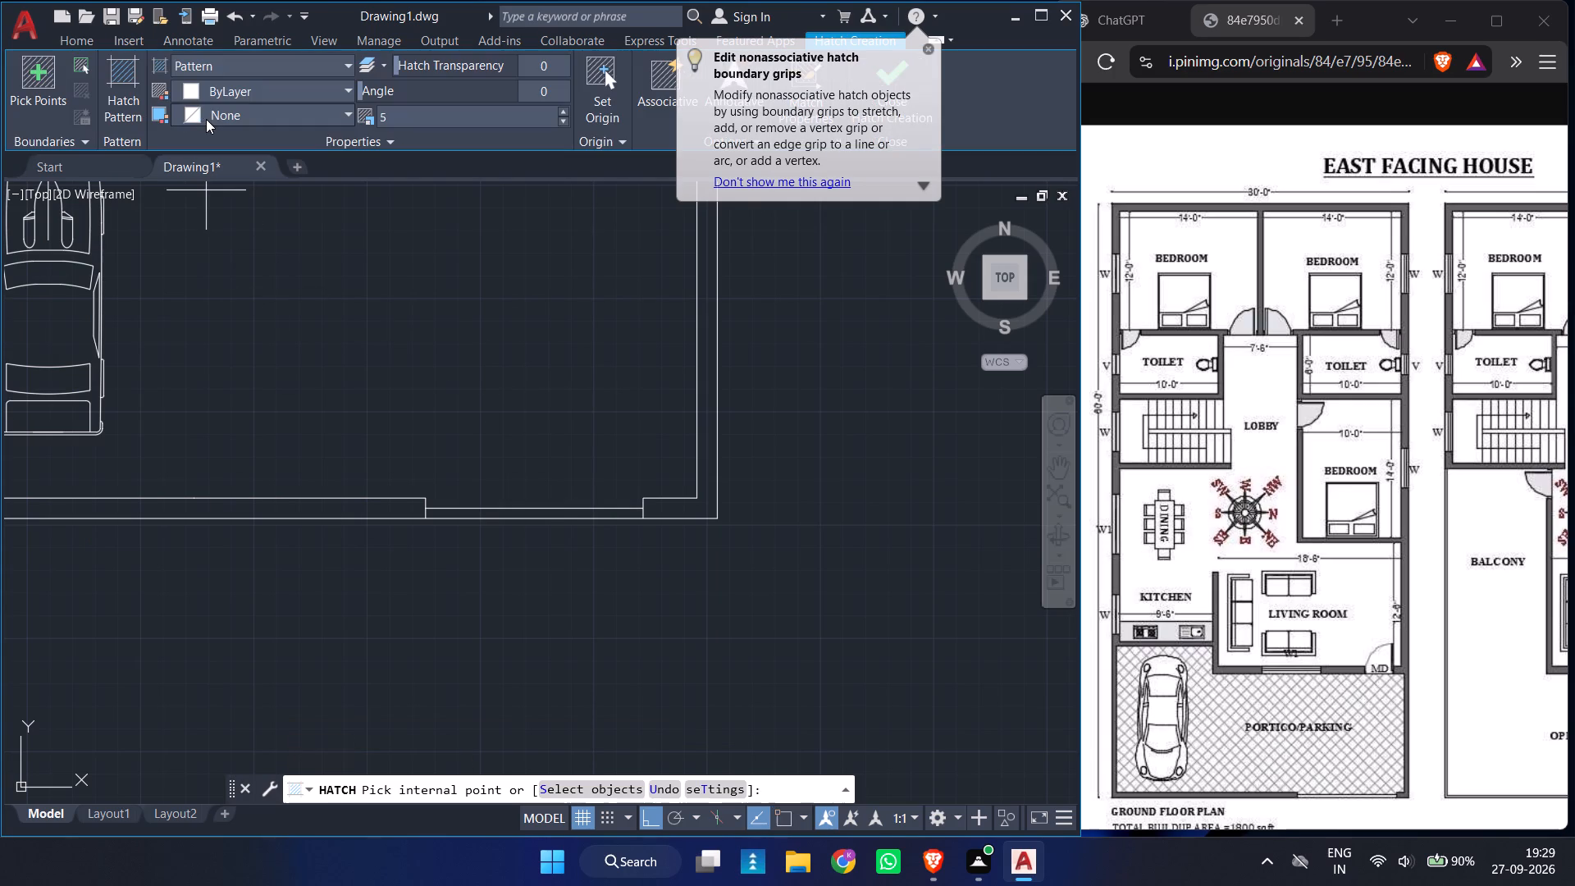
pyautogui.click(127, 129)
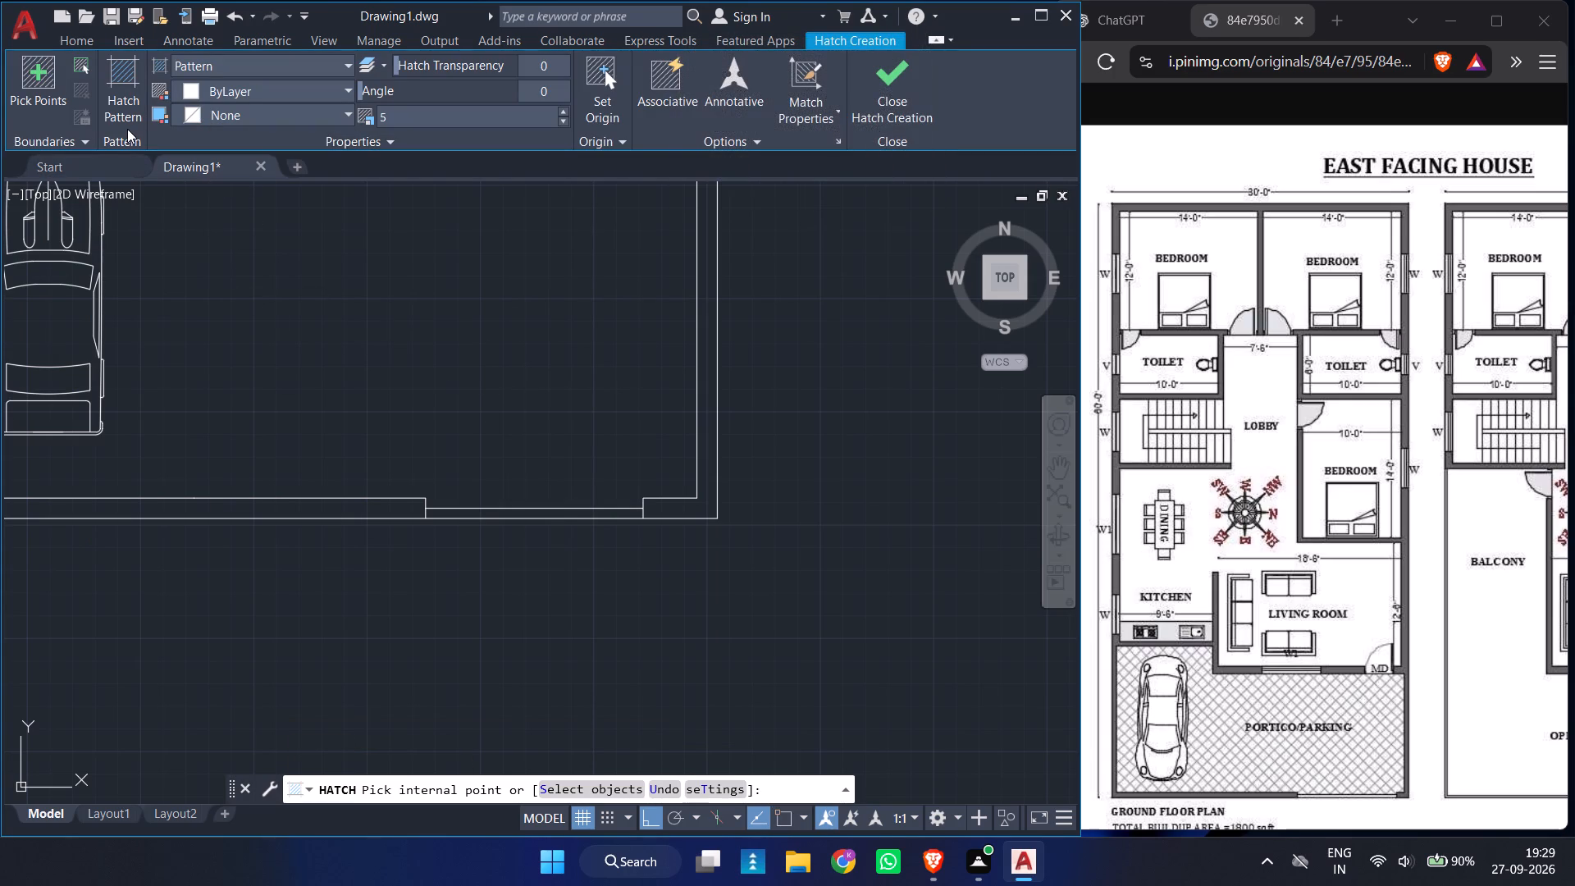
pyautogui.click(124, 101)
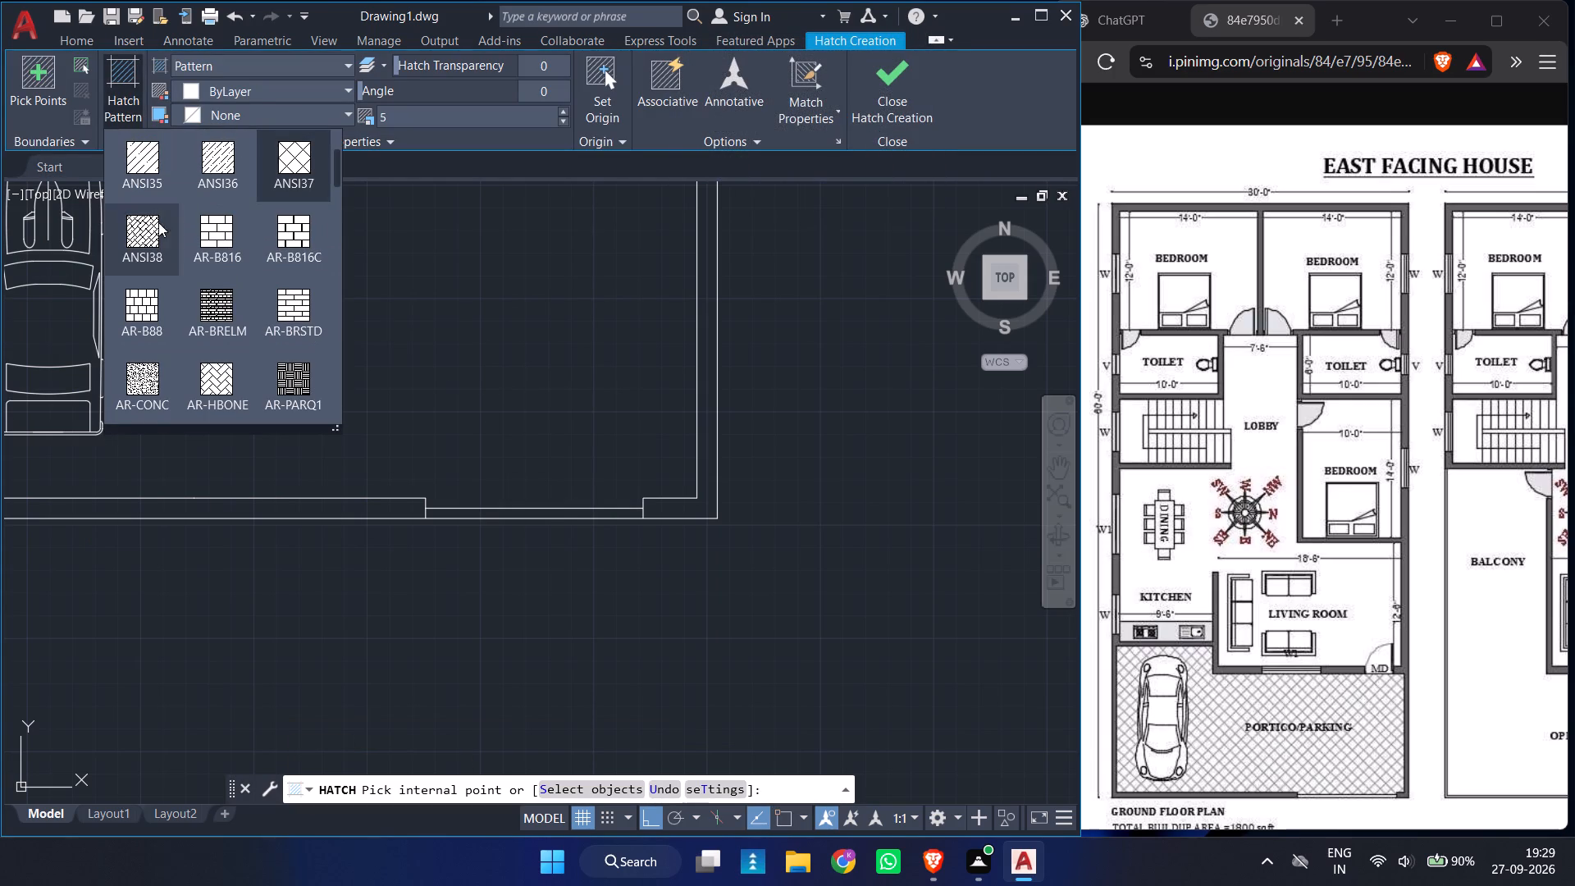
pyautogui.click(295, 159)
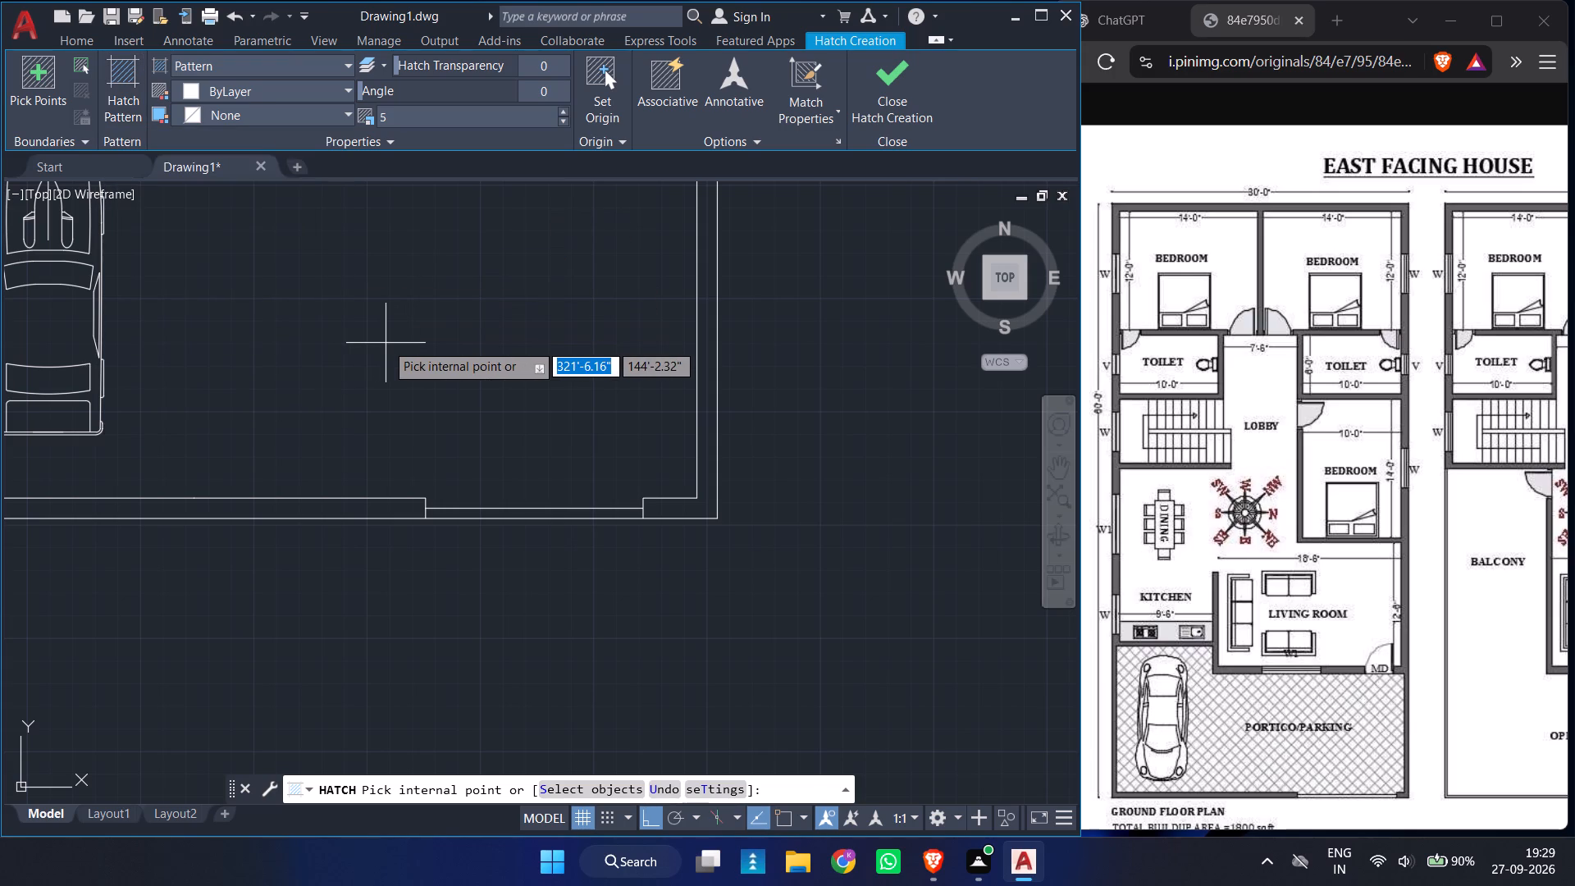
pyautogui.click(386, 343)
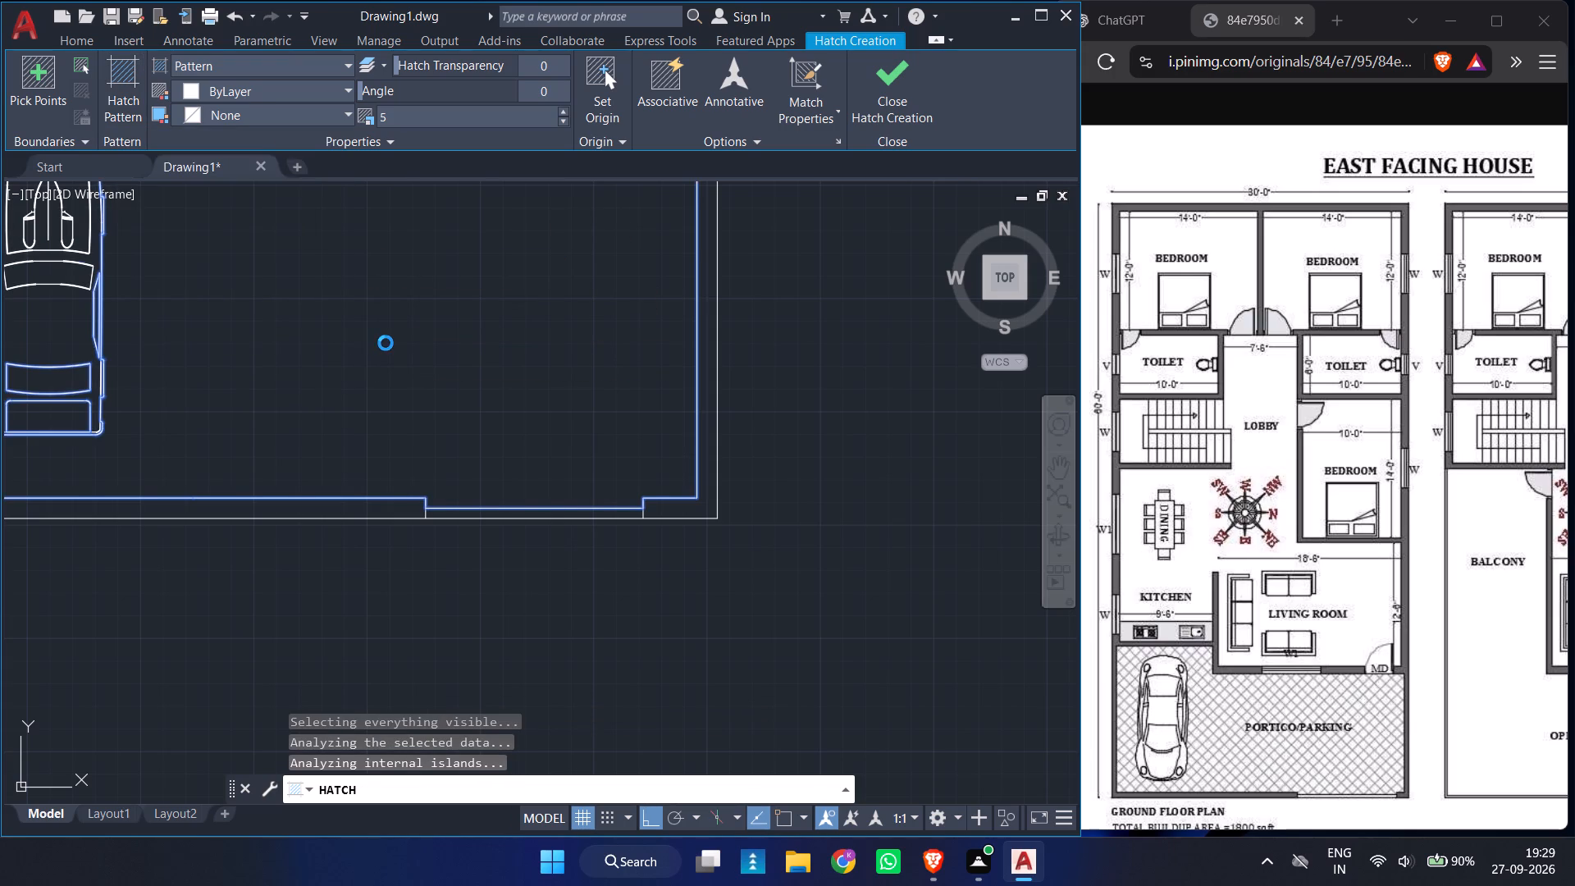
pyautogui.keyDown('ctrl'); pyautogui.scroll(-4, 529, 426); pyautogui.keyUp('ctrl')
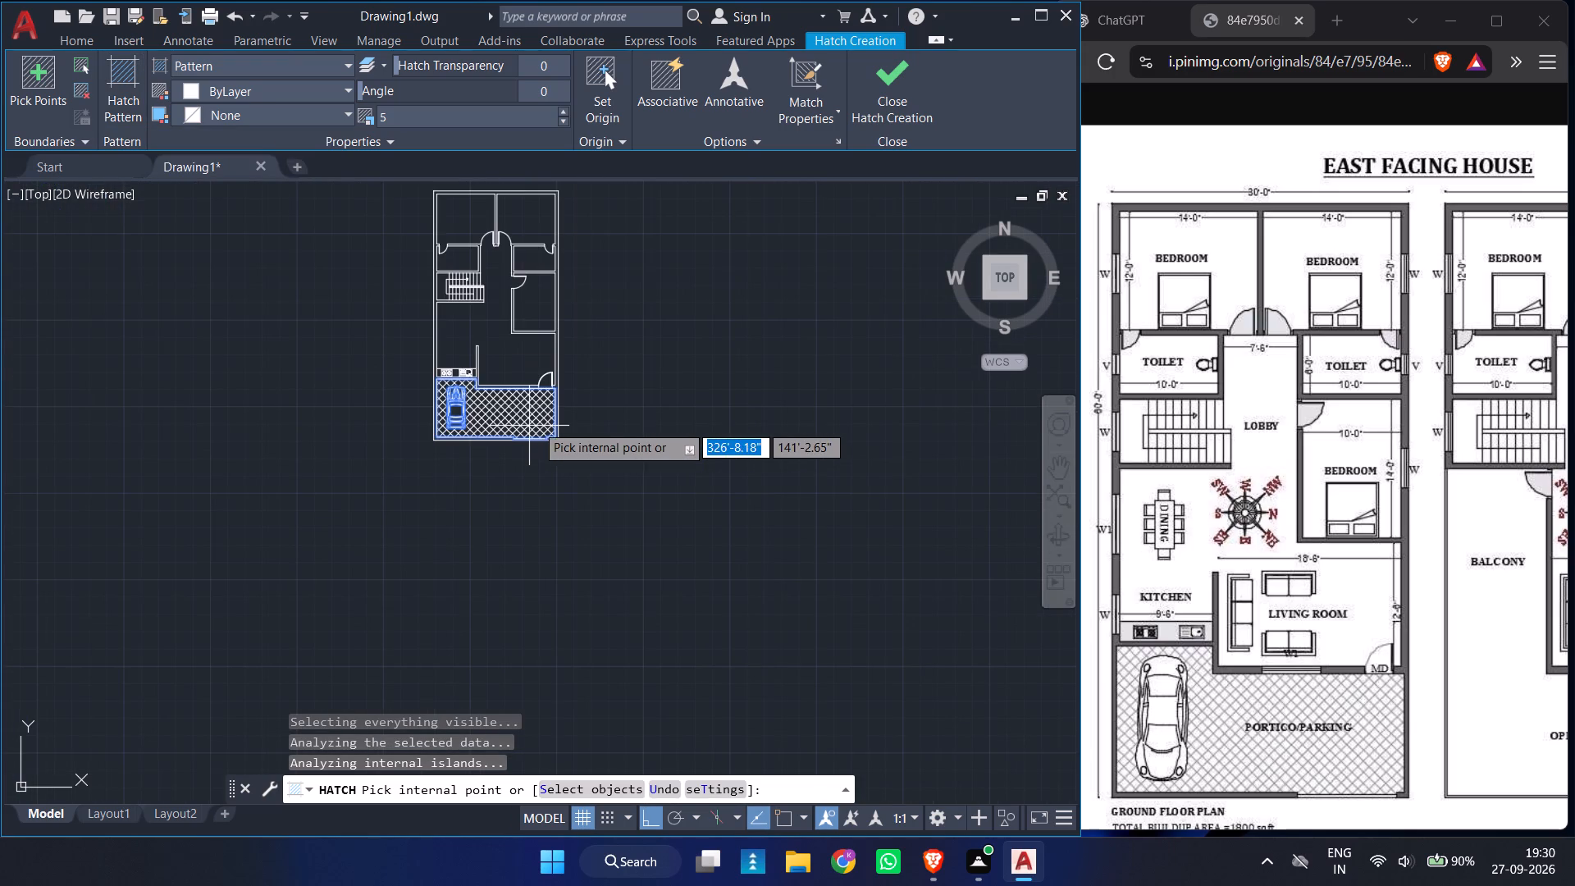
pyautogui.press('Escape')
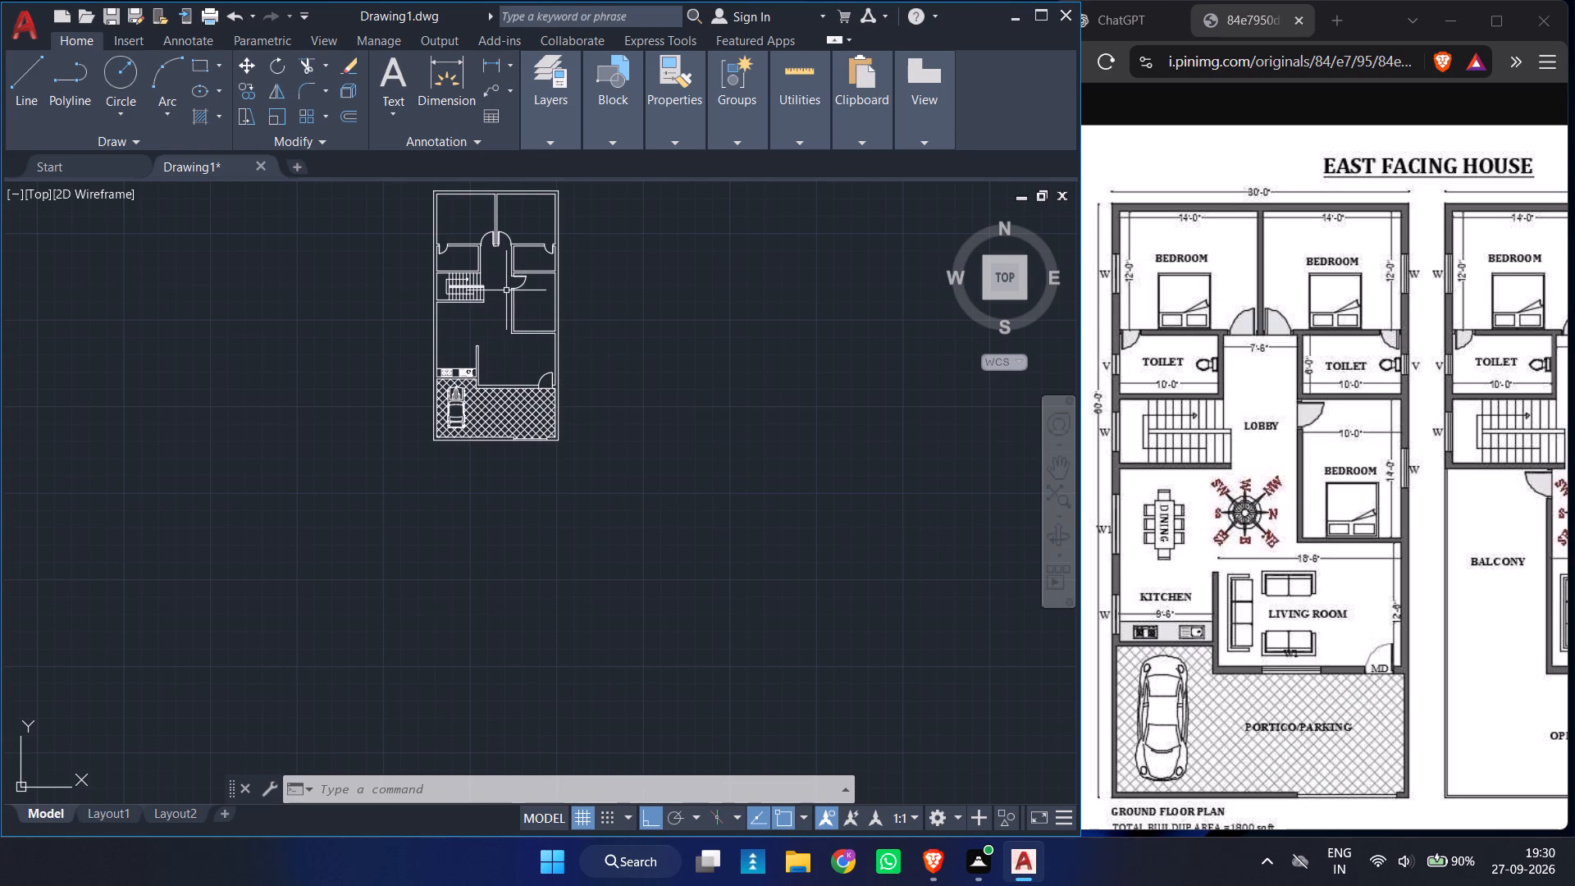
# Insert the Dining Set - 36 x 72 in. block from DesignCenter's Home - Space Planner.dwg just outside the plan, east of the portico.
pyautogui.keyDown('ctrl'); pyautogui.scroll(4, 485, 315); pyautogui.keyUp('ctrl')
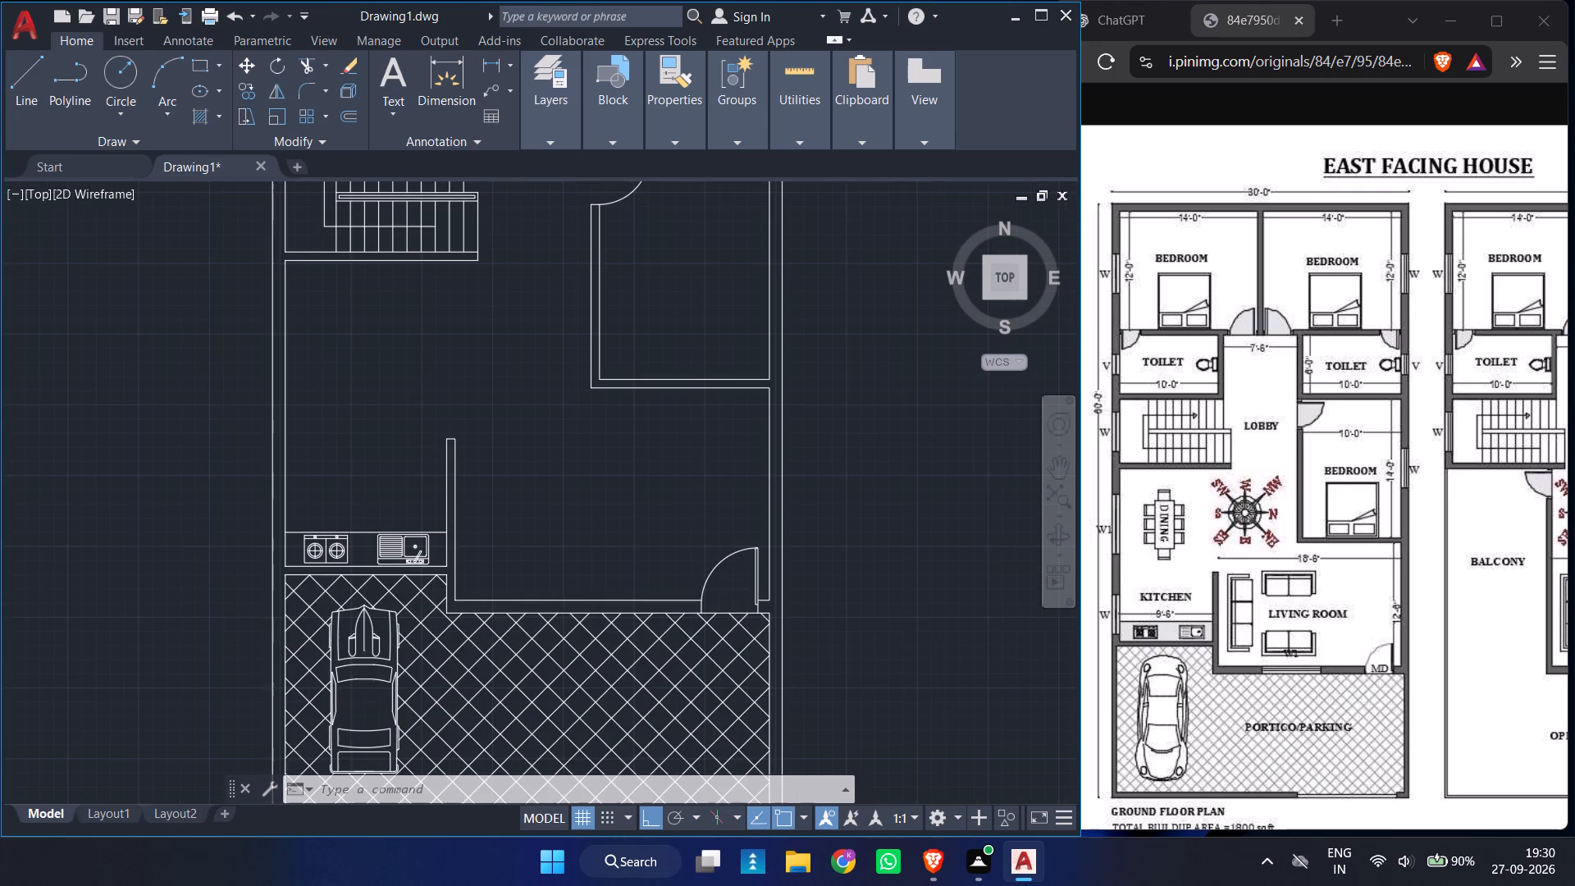
pyautogui.keyDown('ctrl'); pyautogui.scroll(-1, 485, 315); pyautogui.keyUp('ctrl')
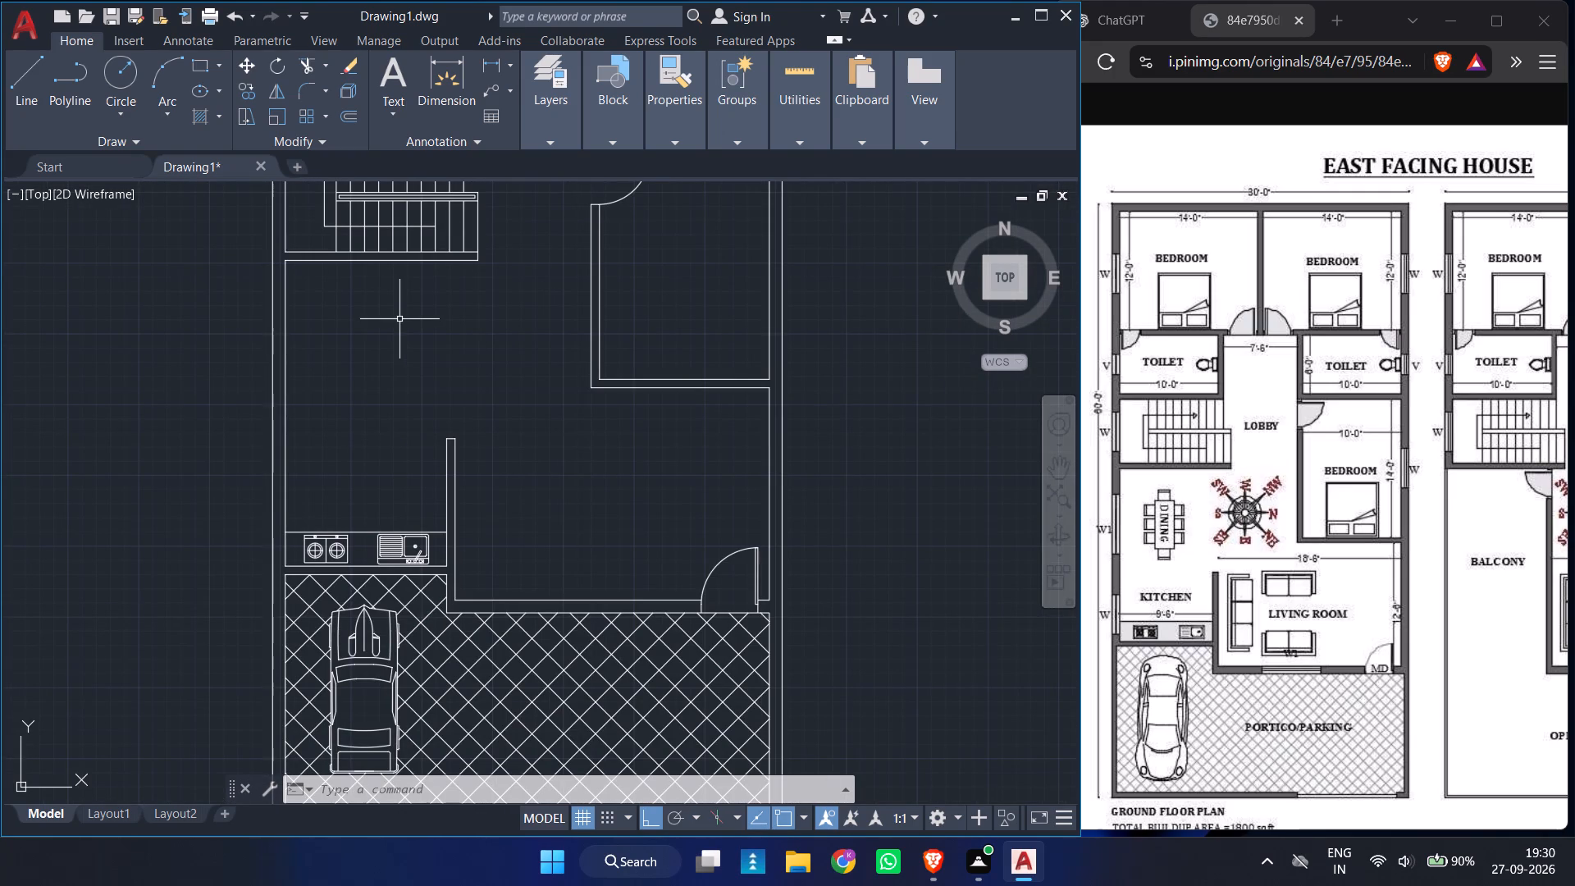
pyautogui.hotkey('ctrl', '3')
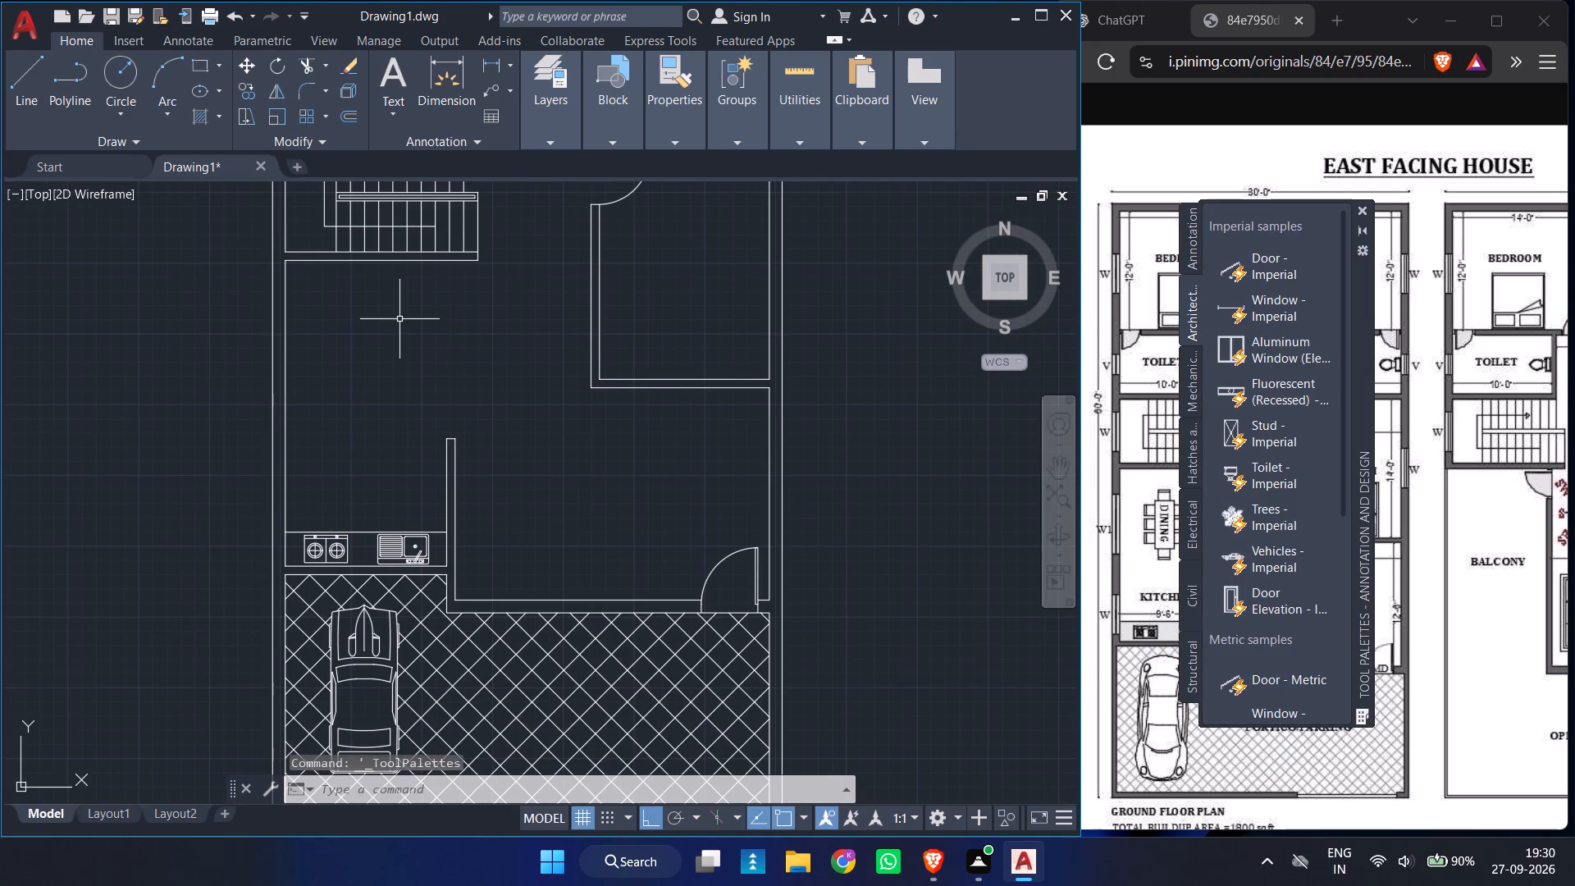
pyautogui.hotkey('ctrl', '2')
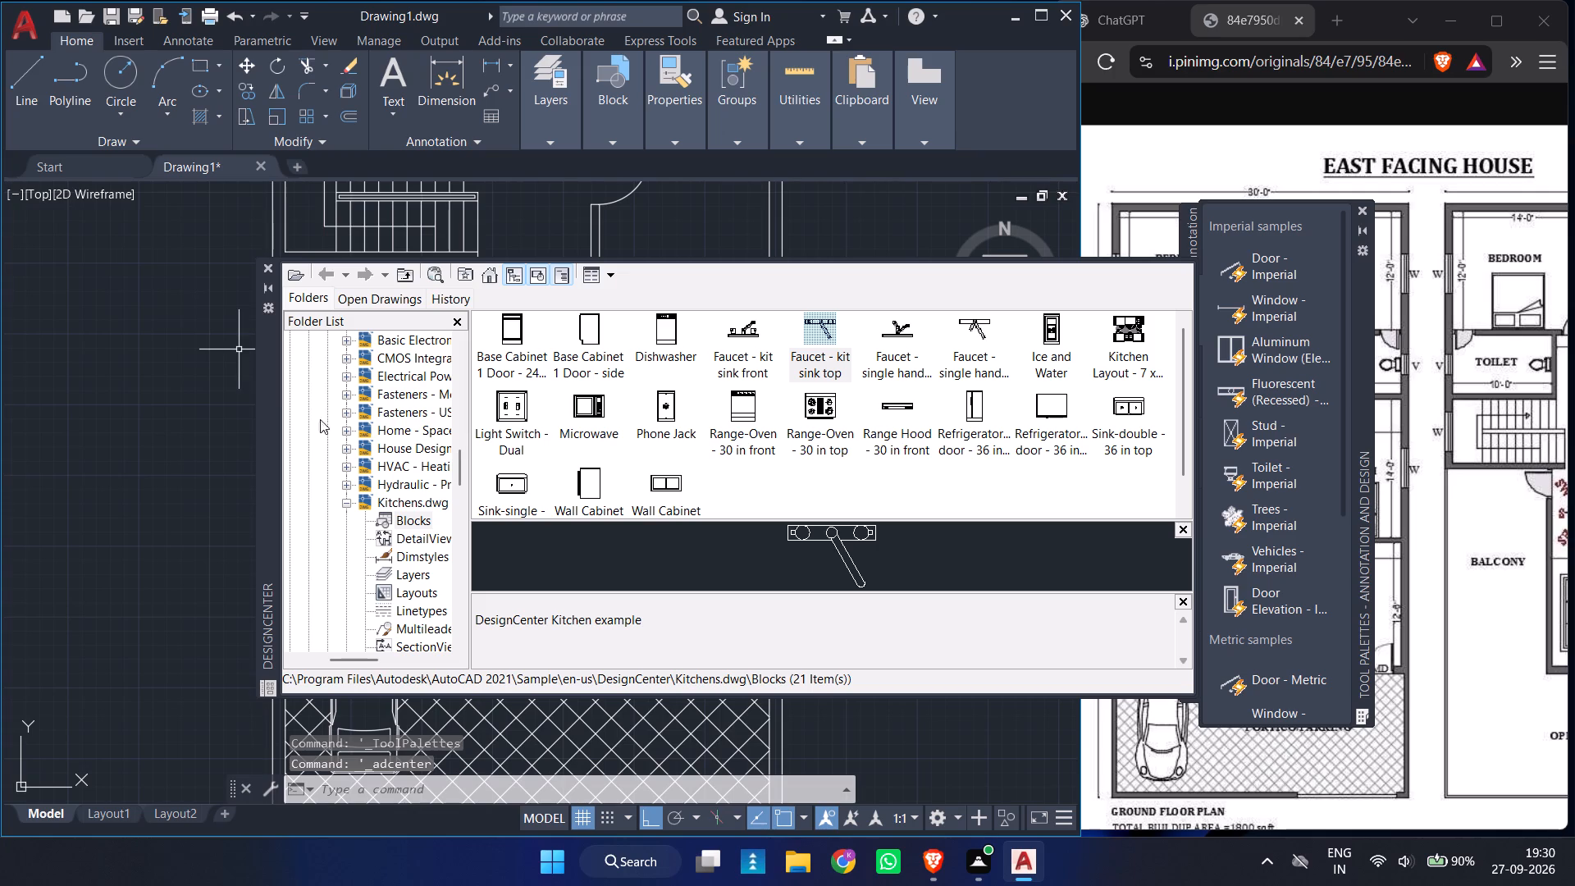
pyautogui.doubleClick(411, 433)
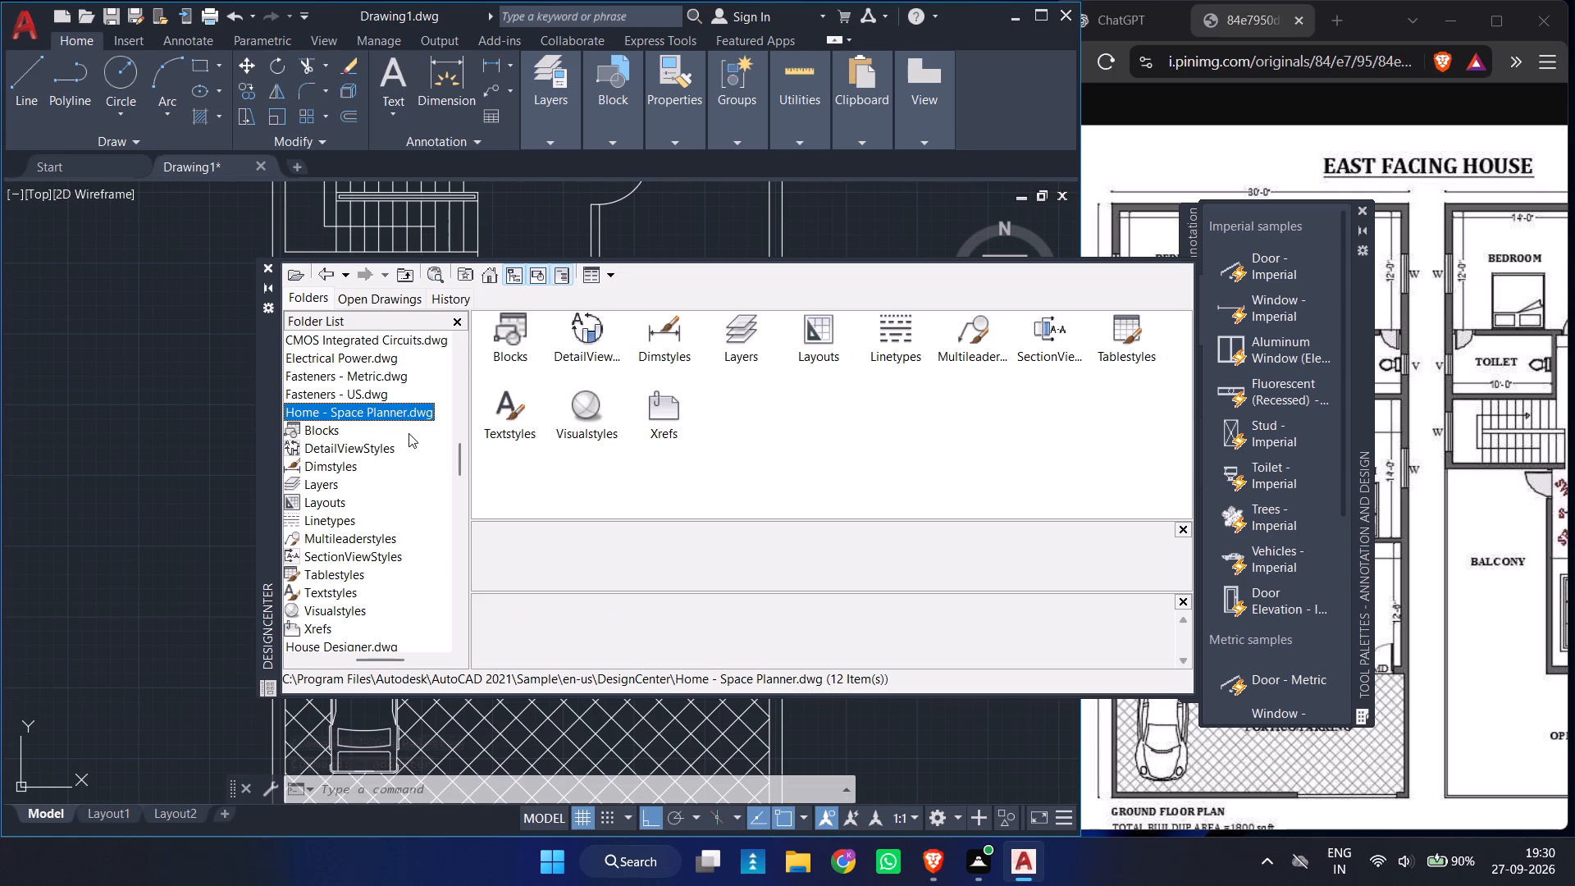
pyautogui.doubleClick(393, 428)
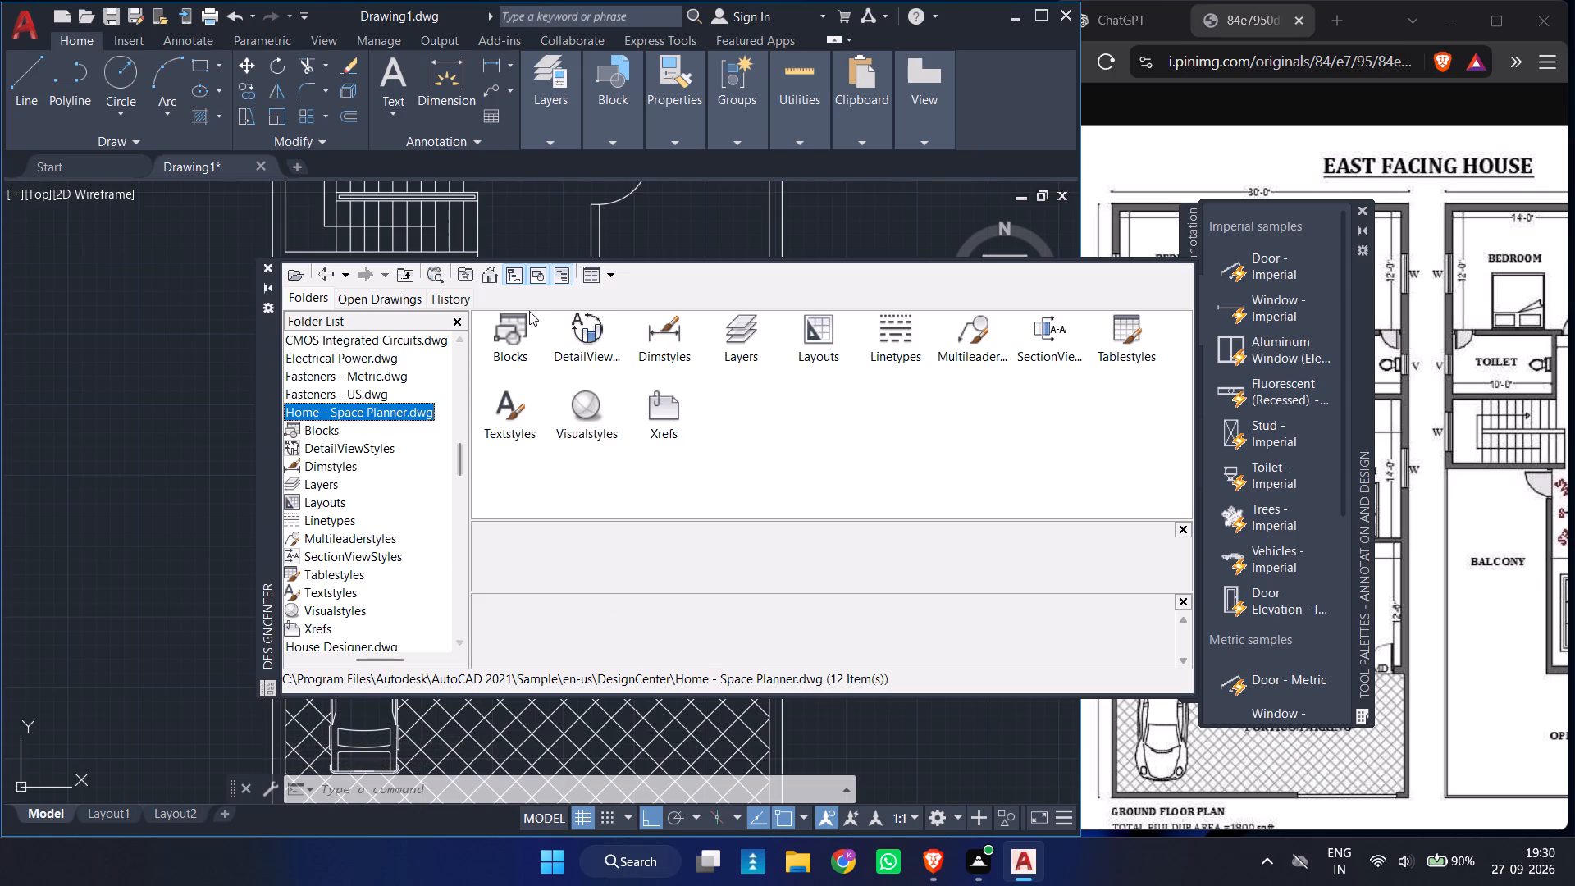
pyautogui.doubleClick(525, 327)
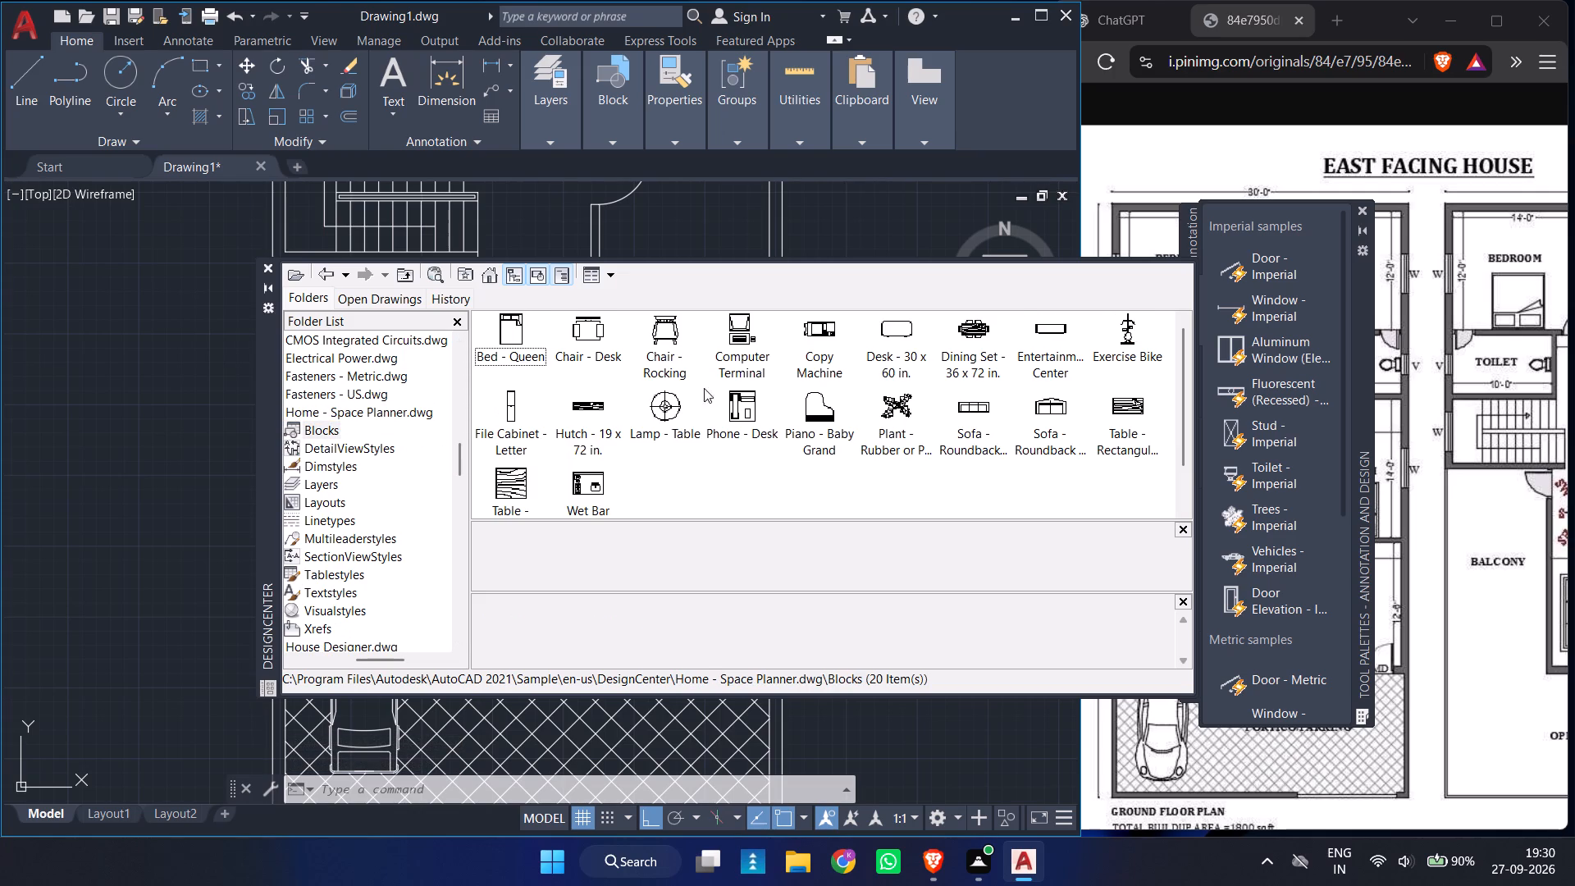
pyautogui.click(968, 320)
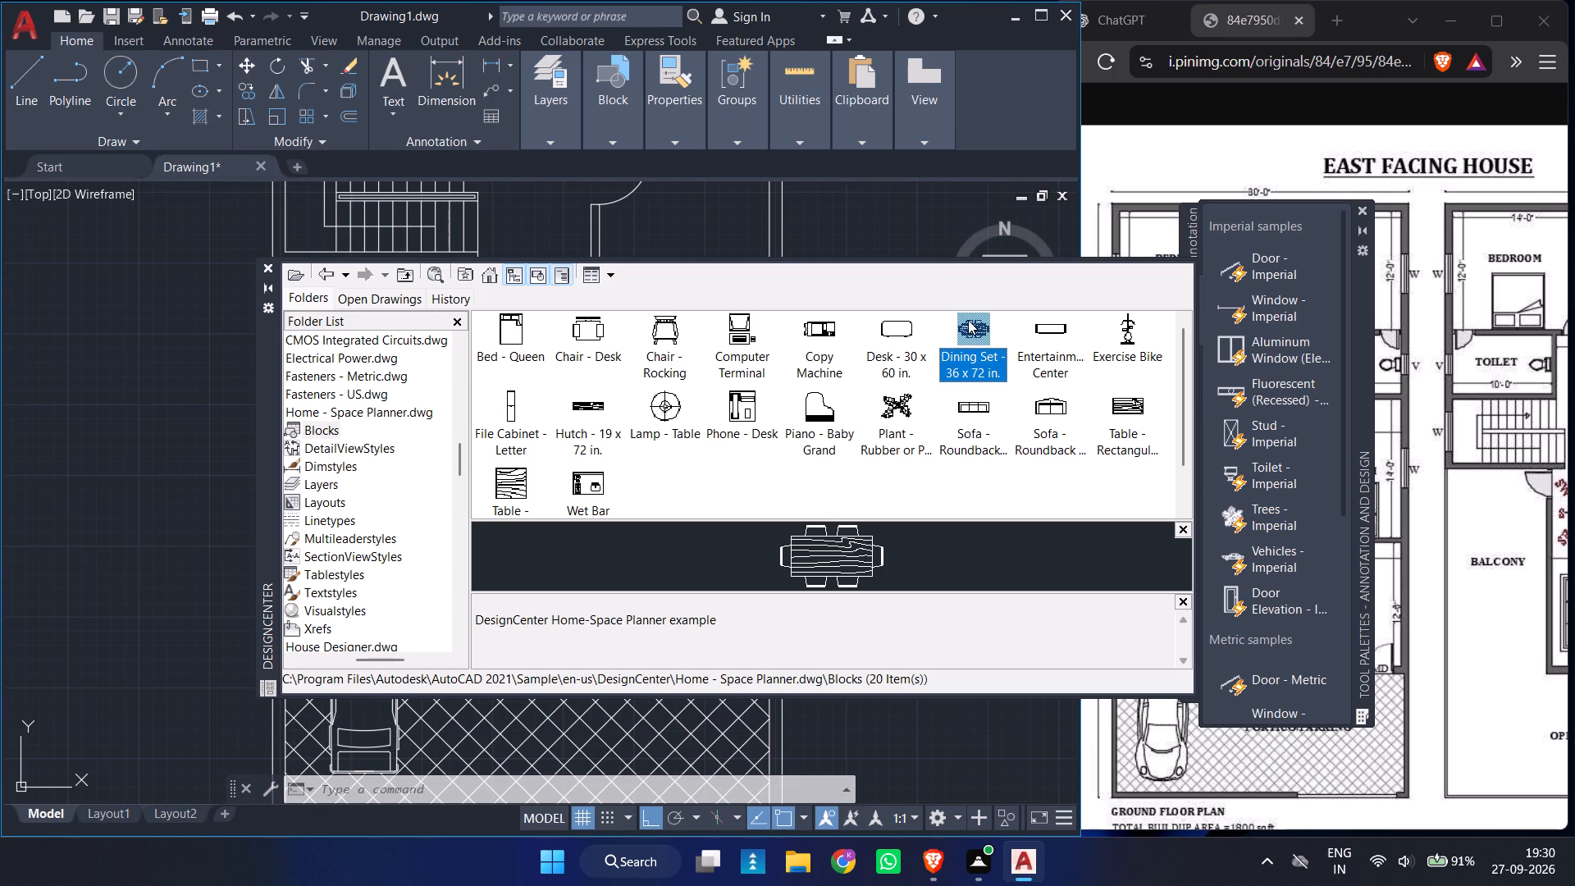
pyautogui.moveTo(968, 320); pyautogui.dragTo(957, 701)
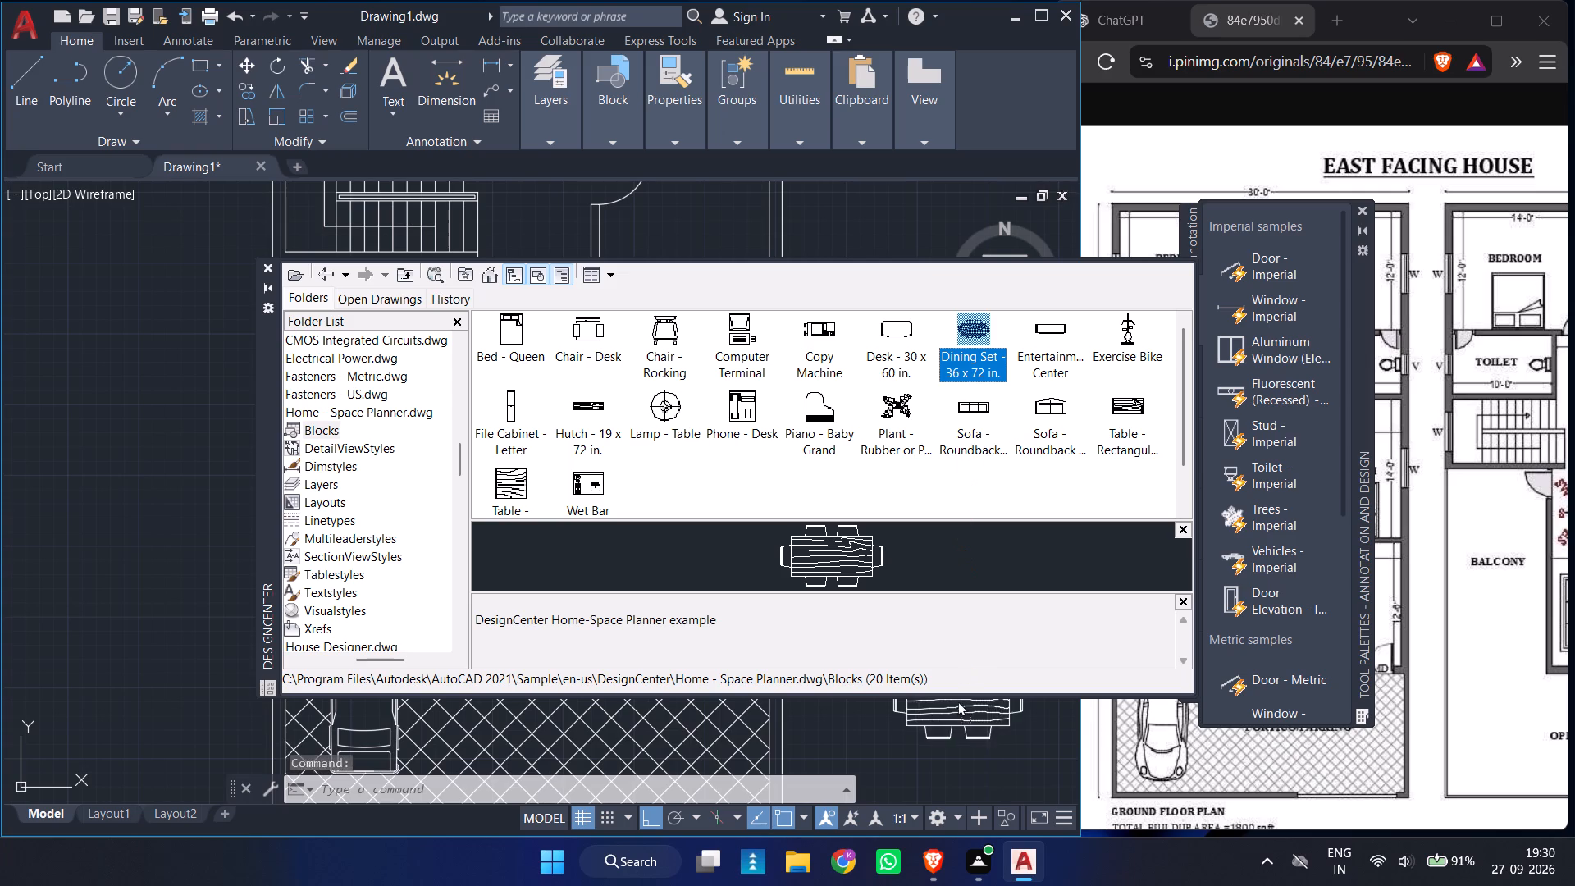
pyautogui.moveTo(957, 701); pyautogui.dragTo(957, 701)
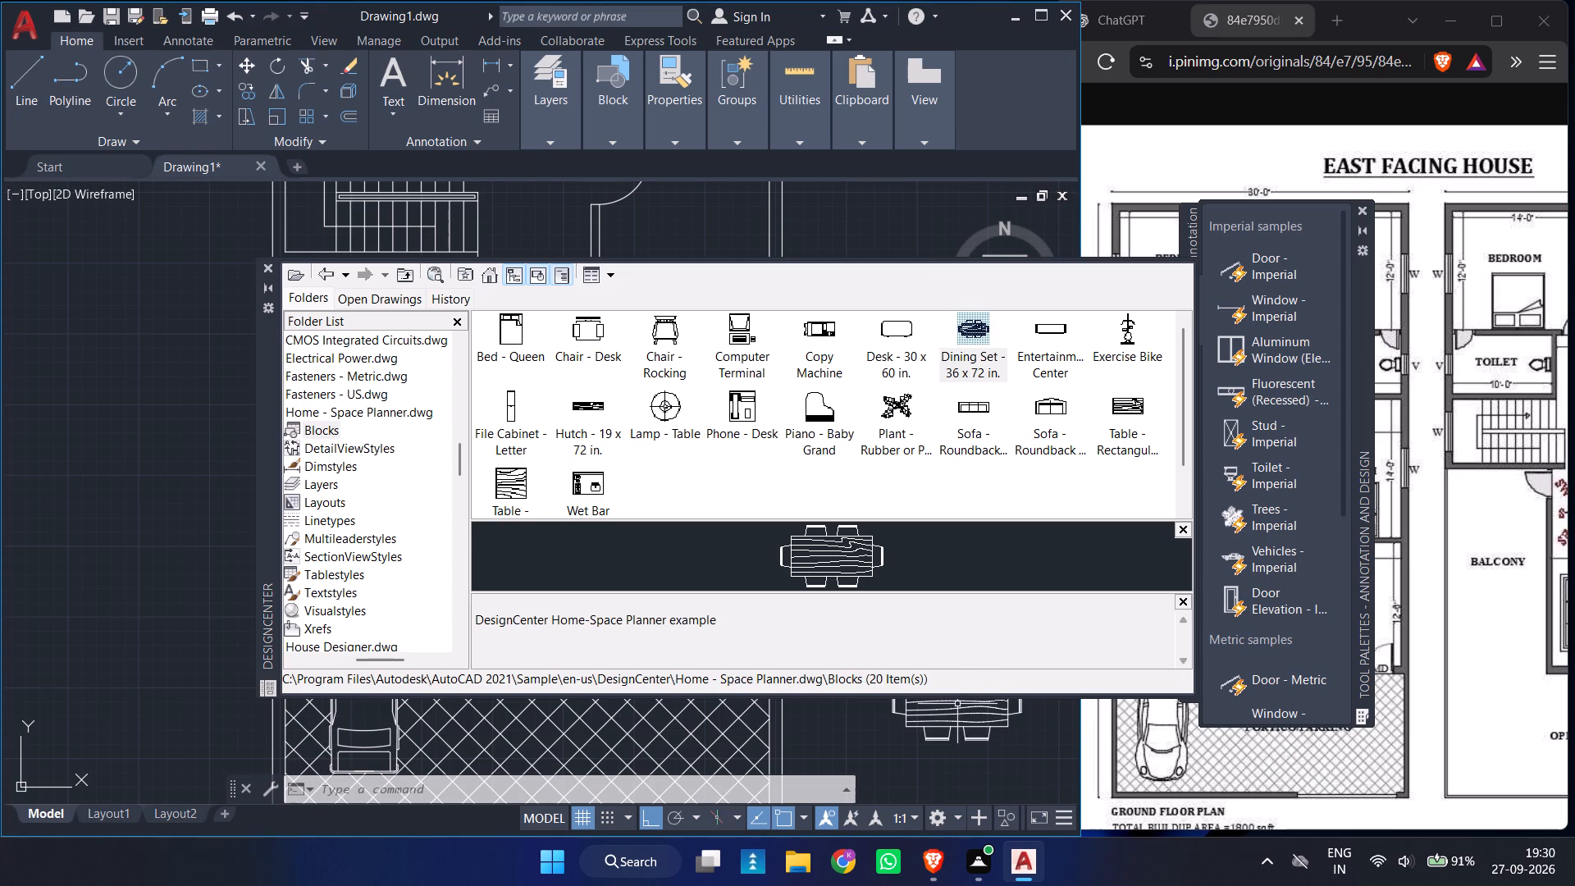
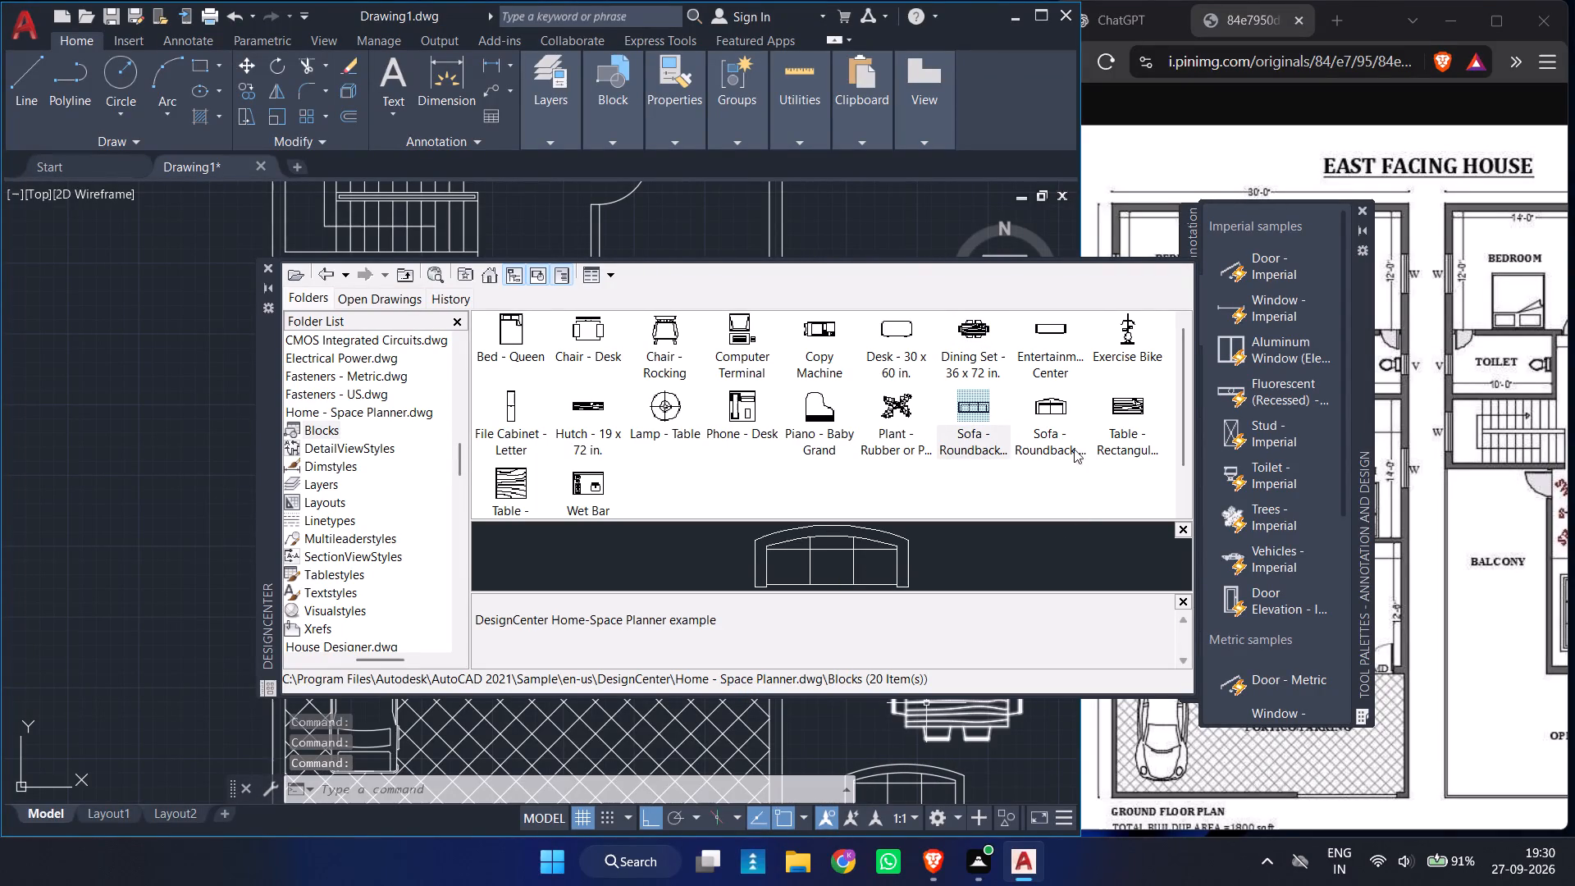
# Insert the two-seat Sofa - Roundback block from Home - Space Planner beside the three-seat sofa, closing DesignCenter and the tool palettes.
pyautogui.moveTo(1061, 413); pyautogui.dragTo(1020, 701)
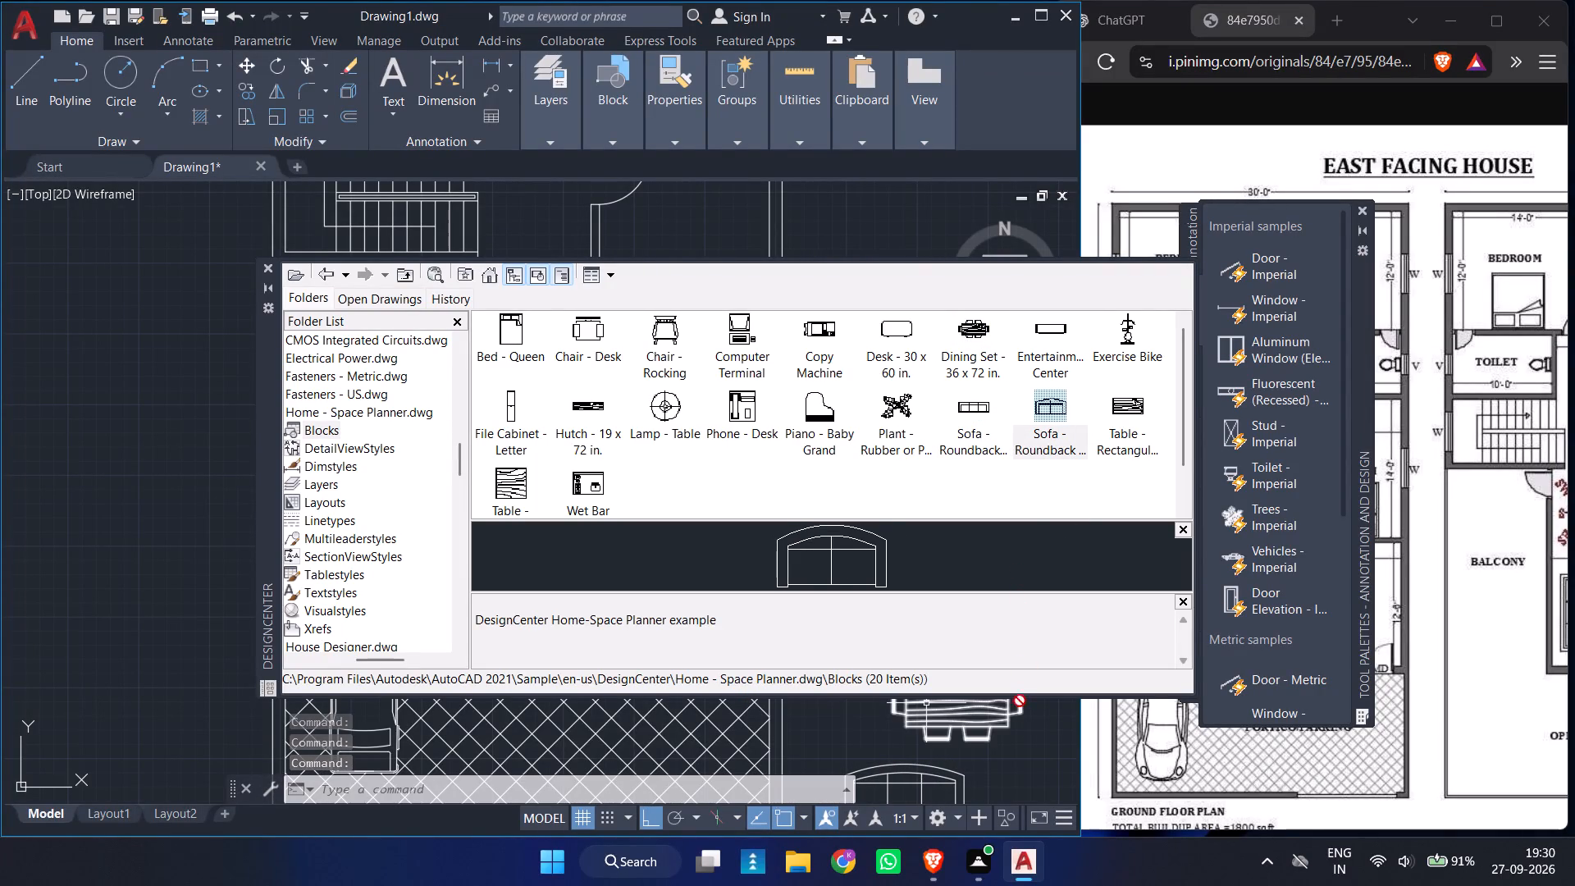
pyautogui.moveTo(1020, 701); pyautogui.dragTo(1017, 741)
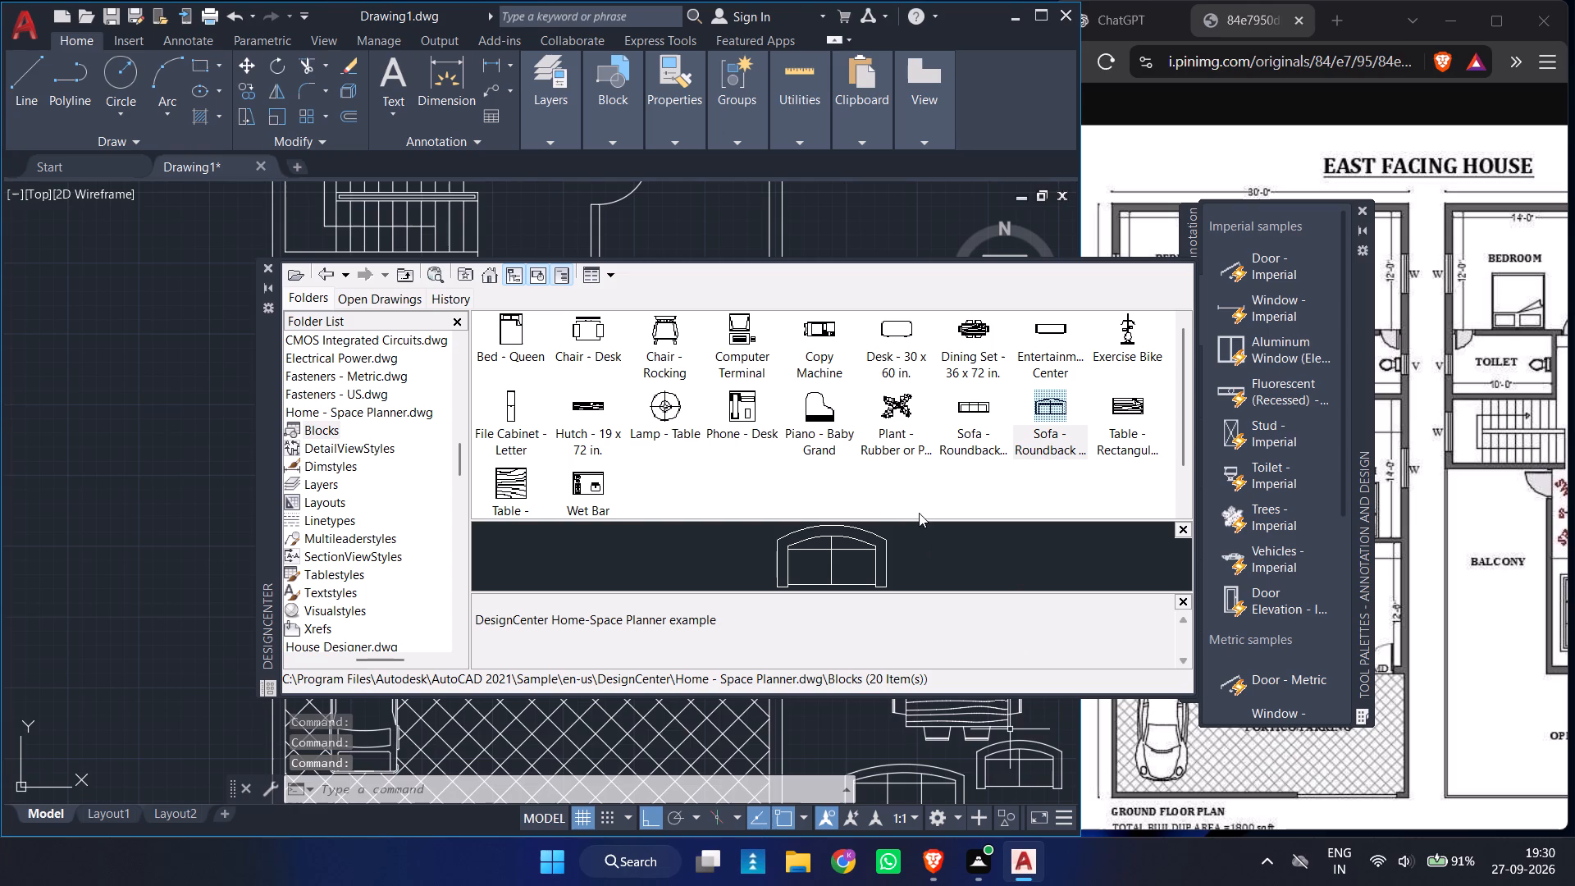
pyautogui.click(272, 265)
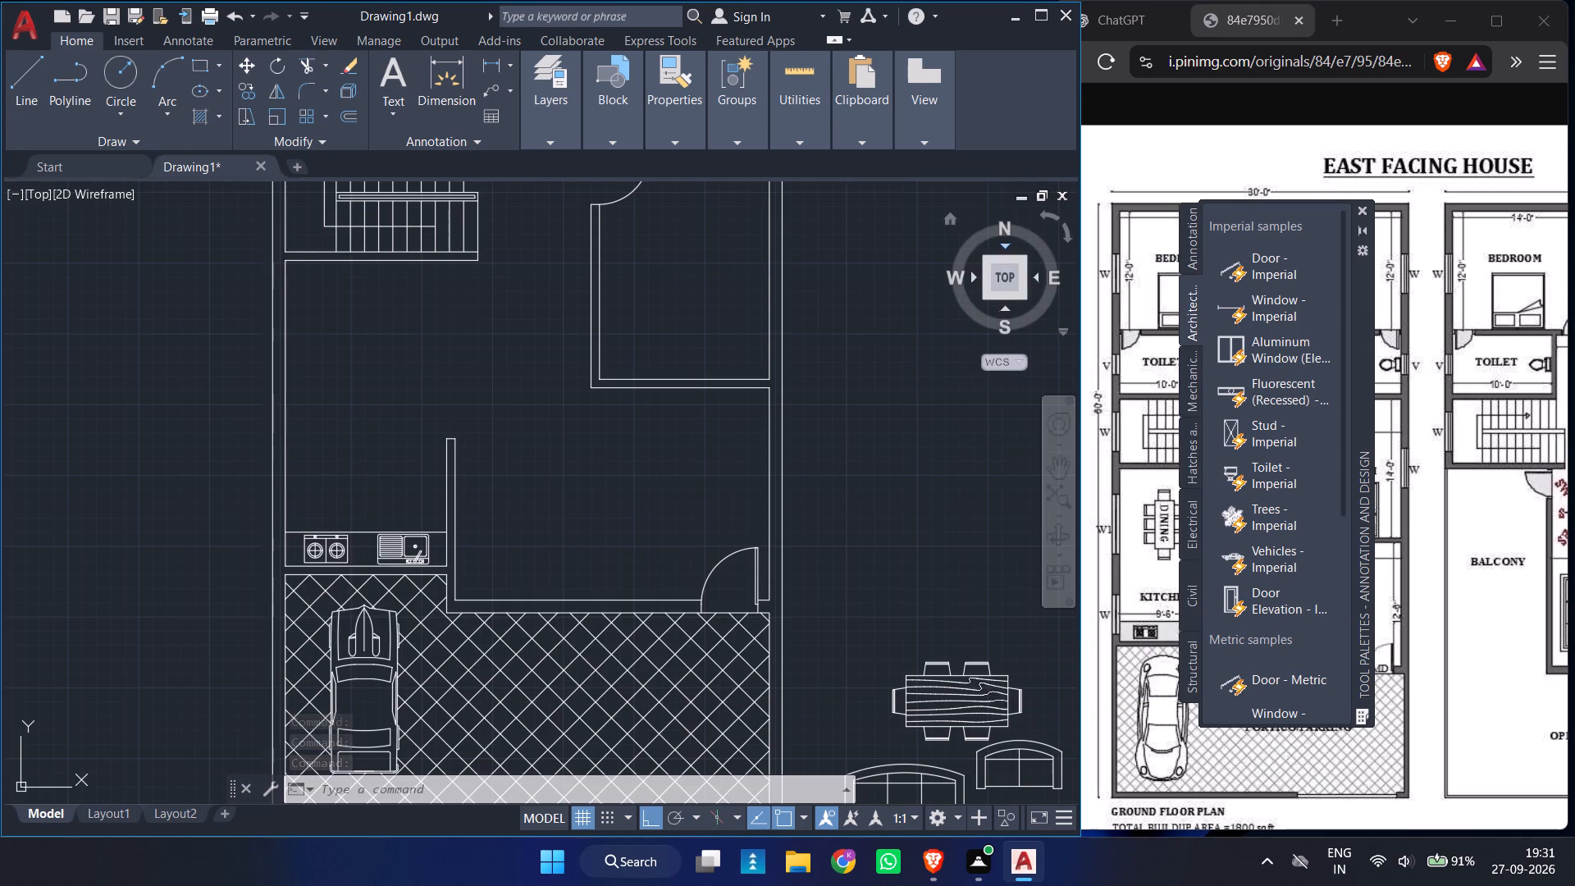
pyautogui.click(1358, 212)
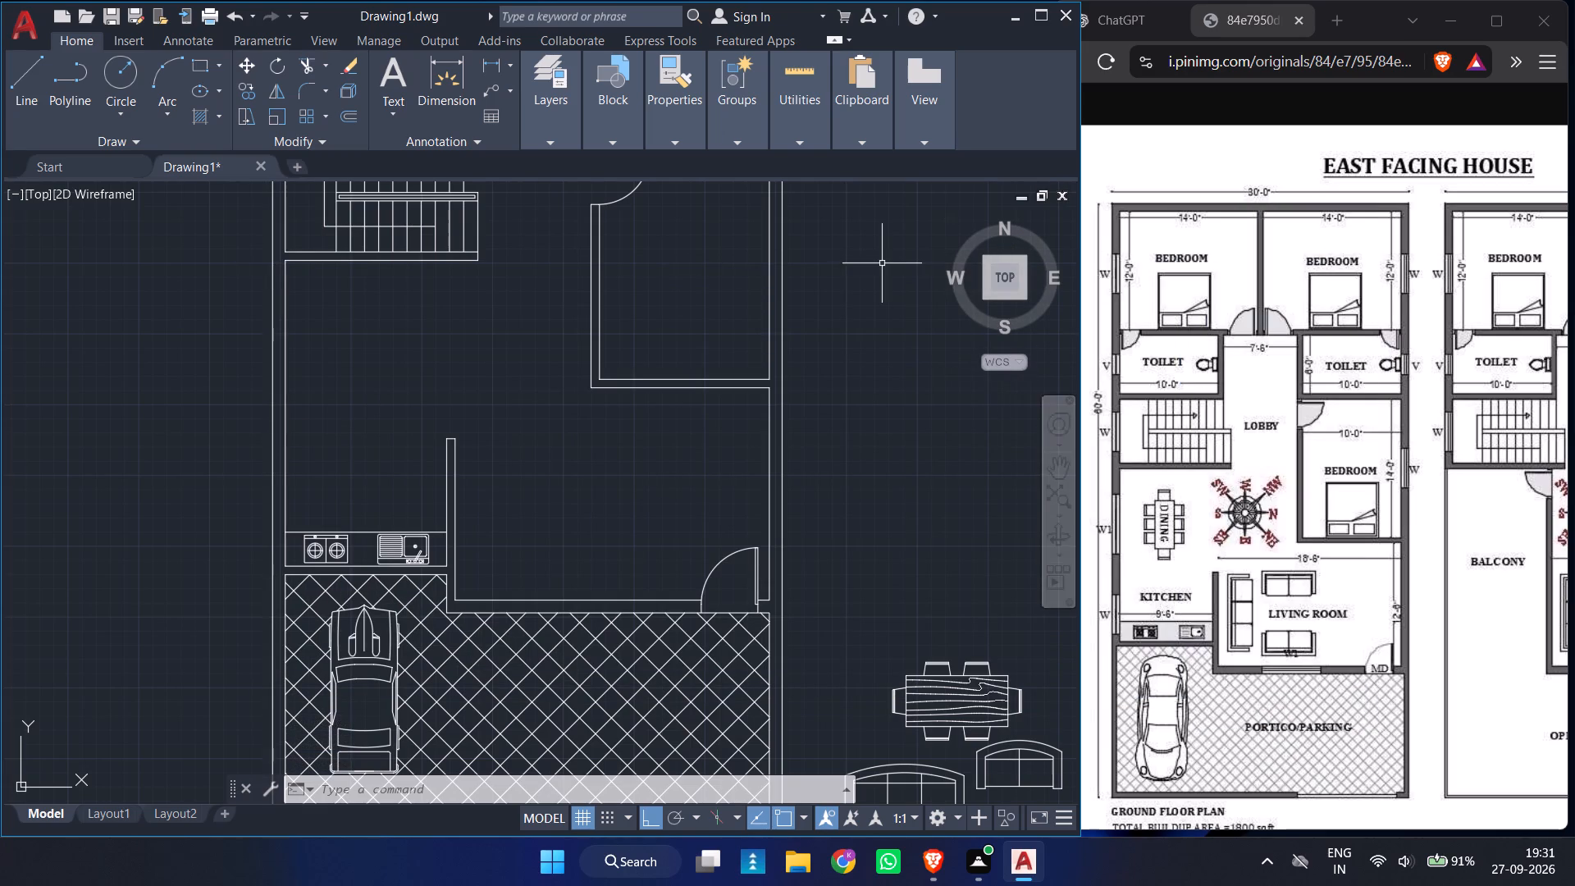
# Erase the dining set block placed outside the floor plan above the two sofas.
pyautogui.keyDown('ctrl'); pyautogui.scroll(-2, 774, 365); pyautogui.keyUp('ctrl')
pyautogui.keyDown('ctrl'); pyautogui.scroll(2, 894, 533); pyautogui.keyUp('ctrl')
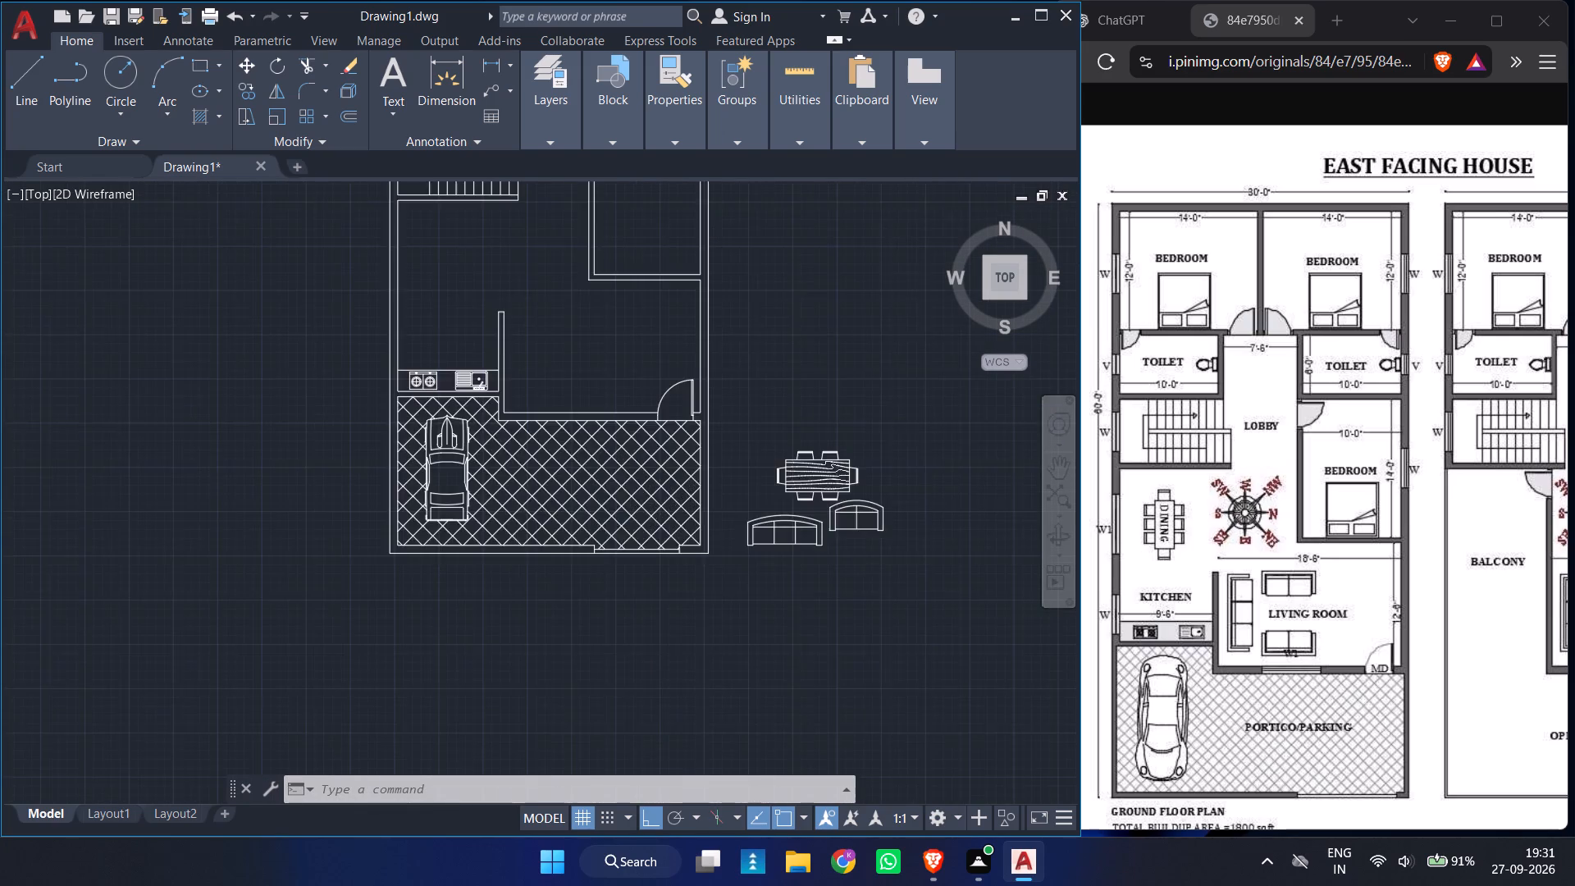
pyautogui.keyDown('ctrl'); pyautogui.scroll(-2, 774, 439); pyautogui.keyUp('ctrl')
pyautogui.keyDown('ctrl'); pyautogui.scroll(2, 774, 439); pyautogui.keyUp('ctrl')
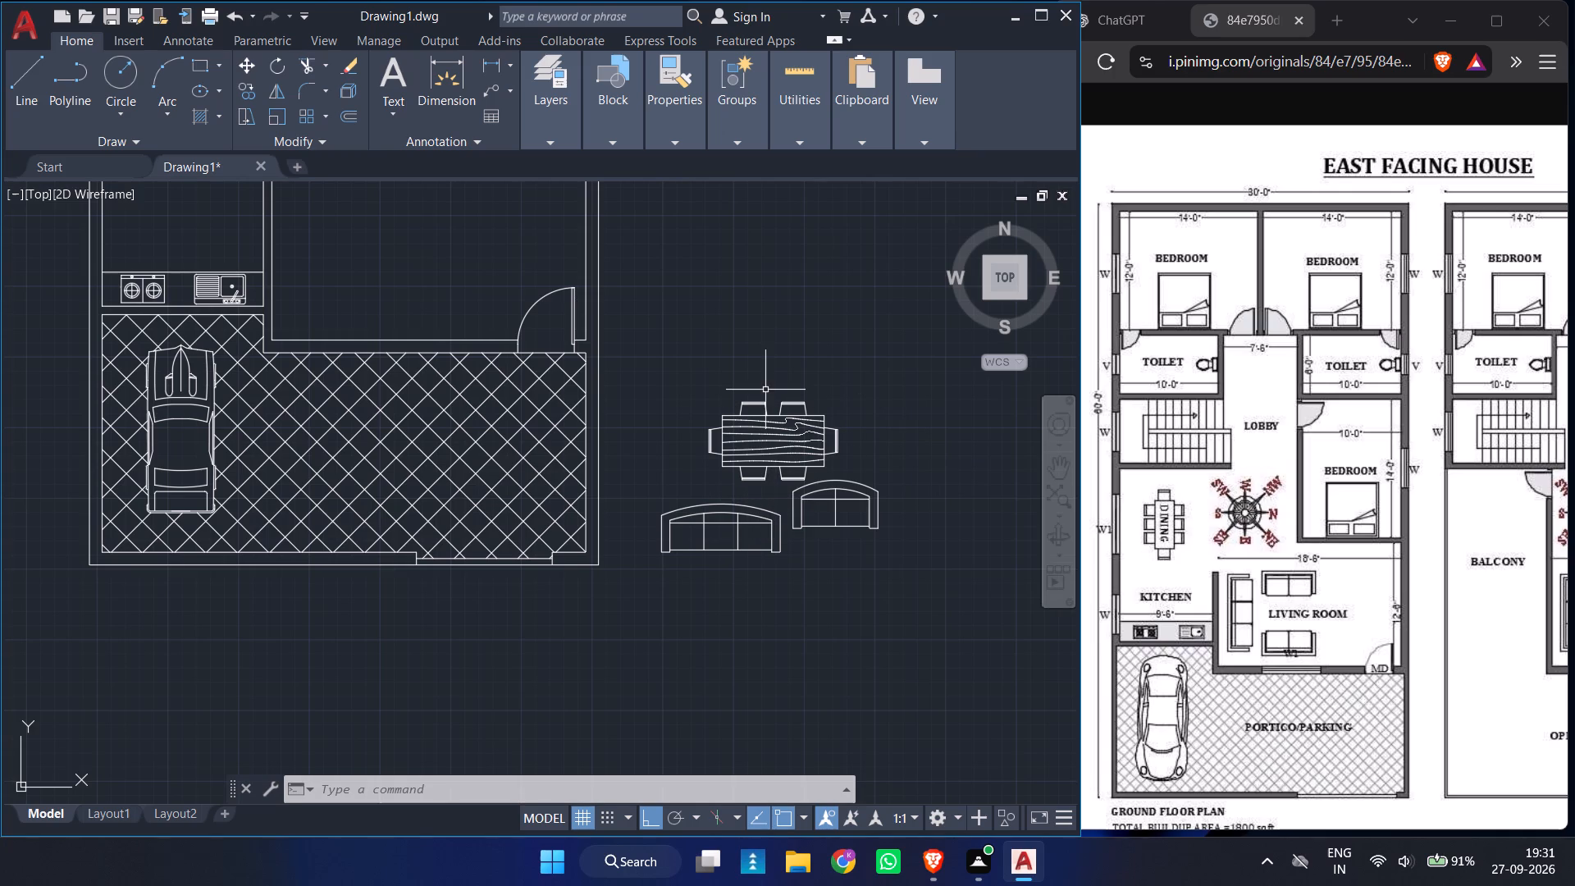
pyautogui.hotkey('ctrl', 'Escape')
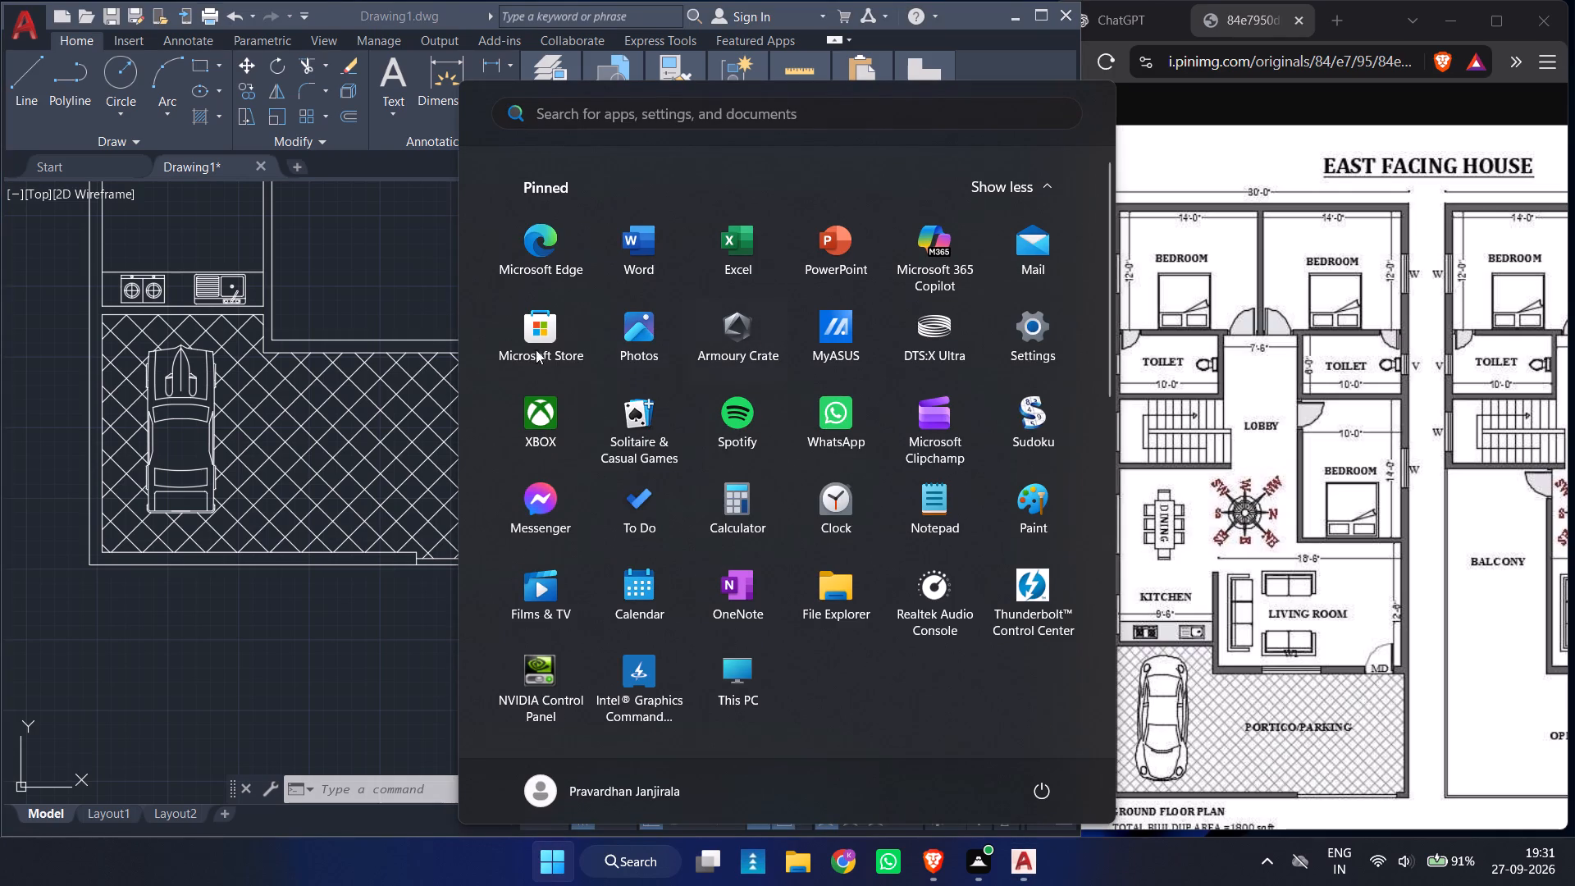
pyautogui.keyDown('ctrl'); pyautogui.click(354, 294); pyautogui.keyUp('ctrl')
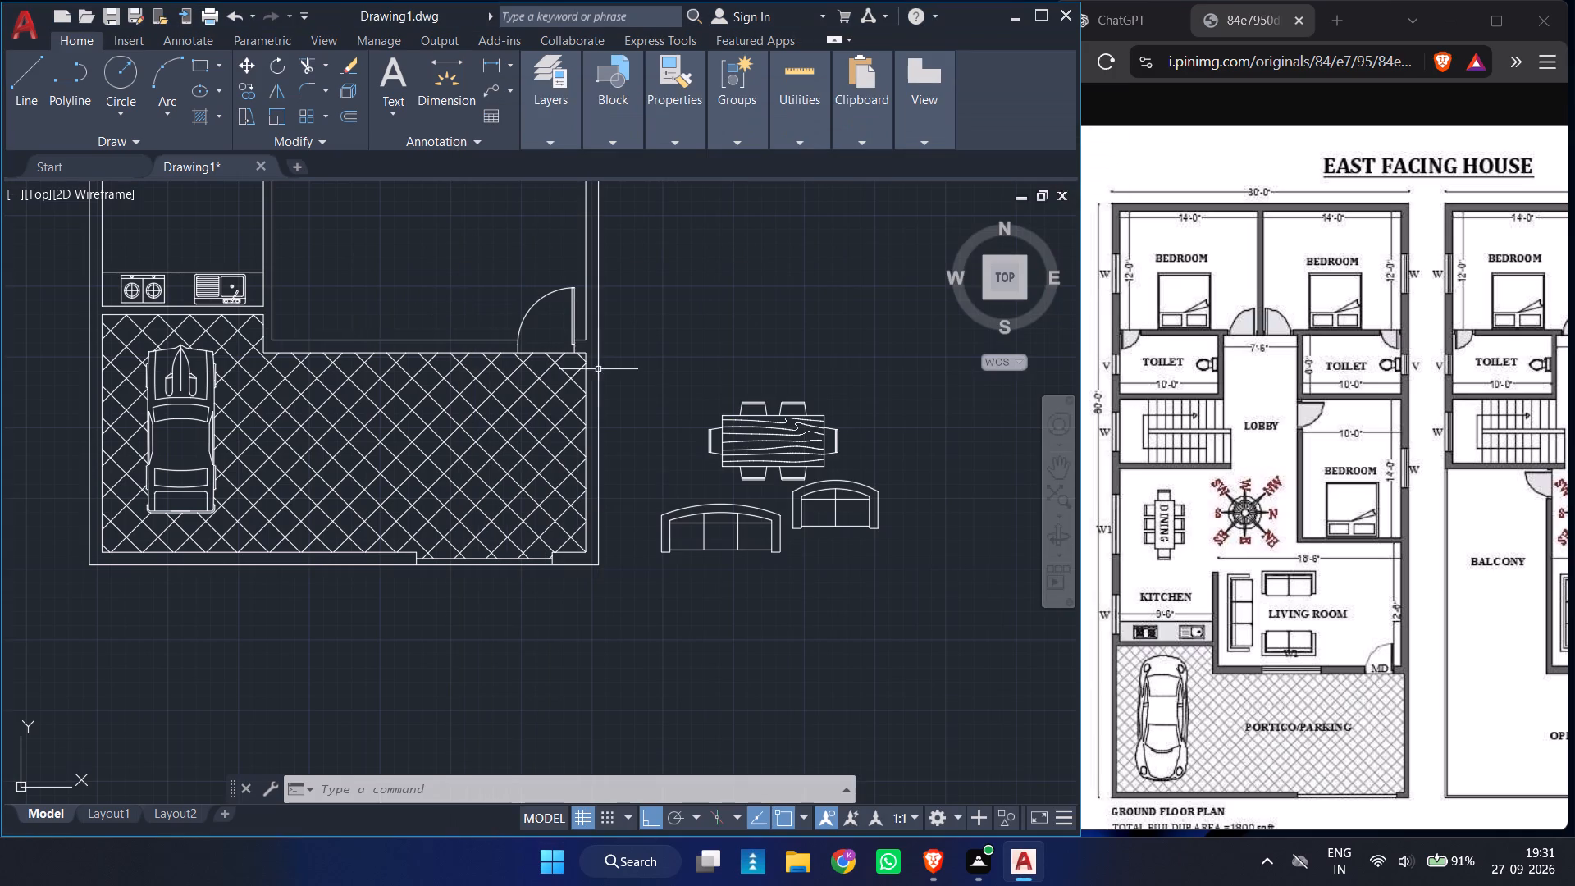
pyautogui.keyDown('ctrl'); pyautogui.scroll(3, 851, 442); pyautogui.keyUp('ctrl')
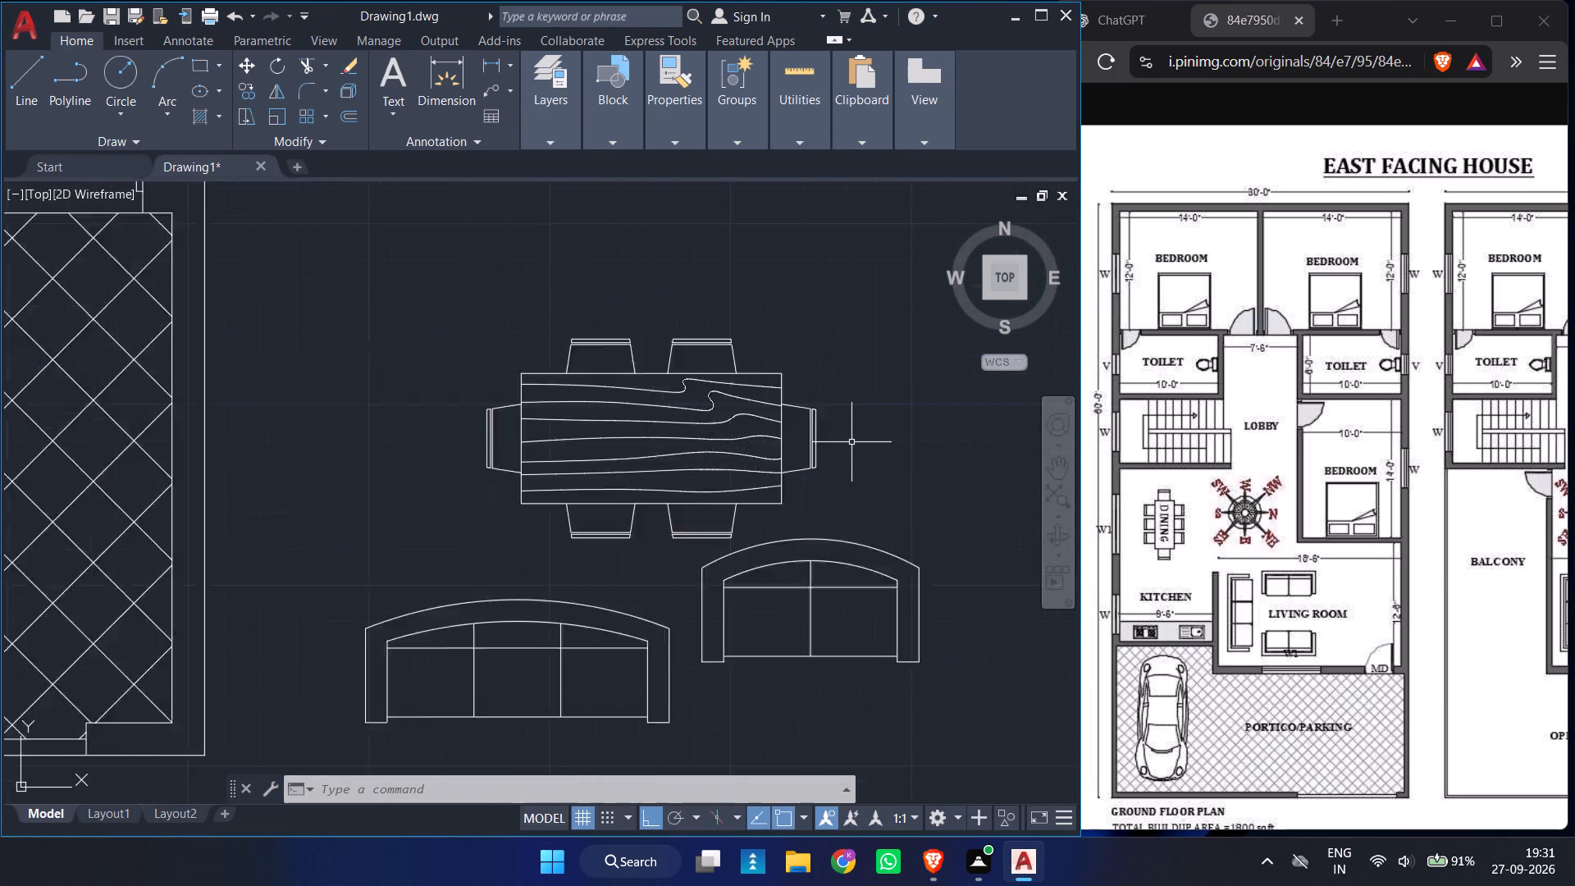
pyautogui.keyDown('ctrl'); pyautogui.scroll(3, 851, 442); pyautogui.keyUp('ctrl')
pyautogui.keyDown('ctrl'); pyautogui.scroll(-3, 851, 442); pyautogui.keyUp('ctrl')
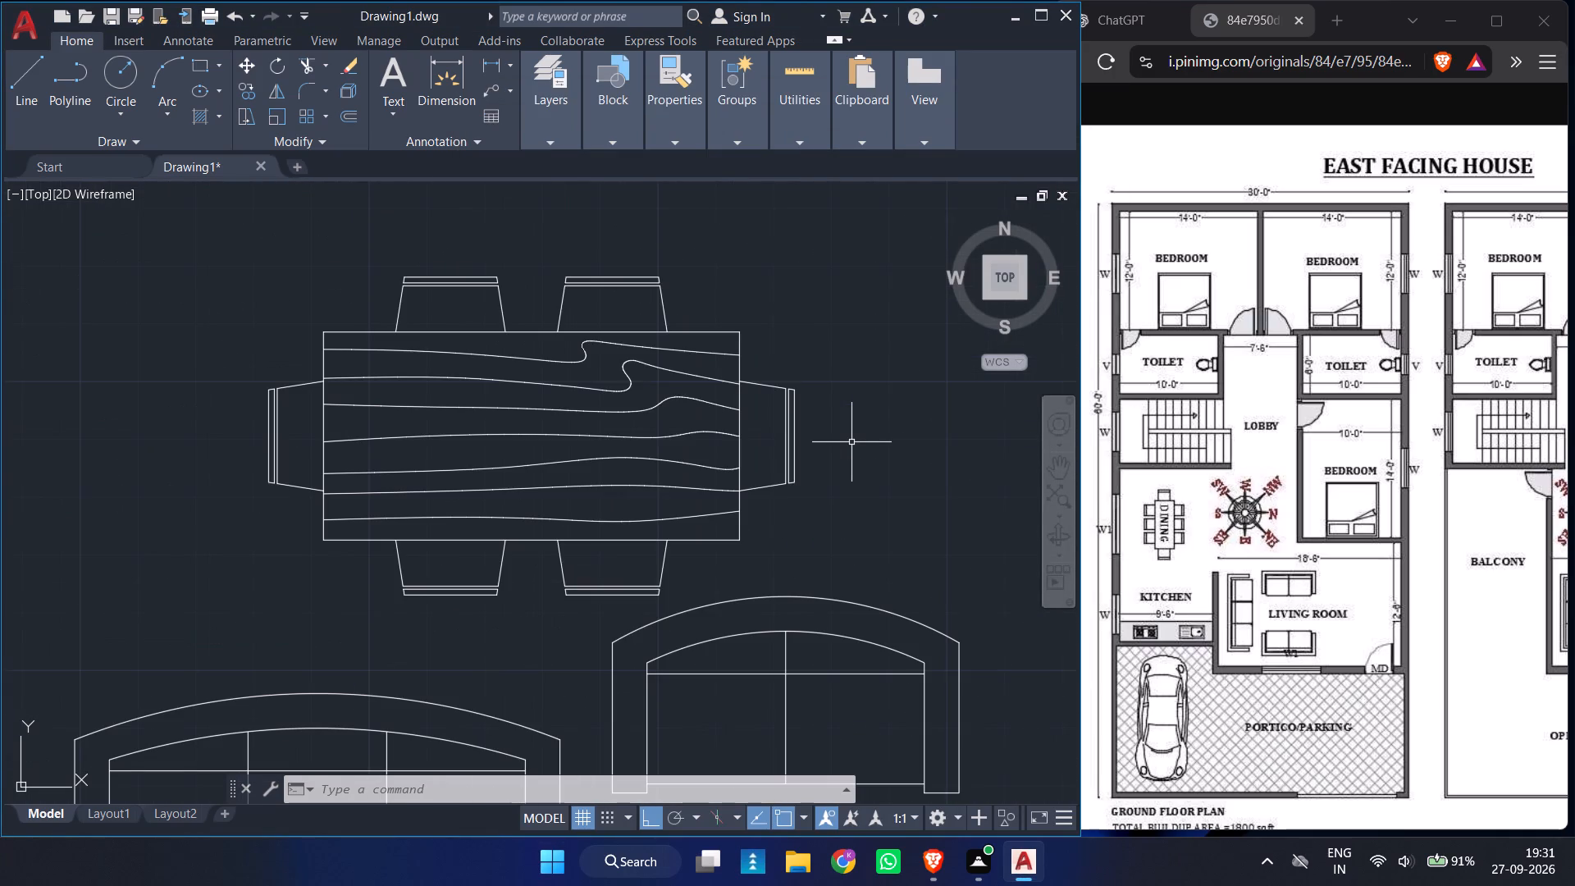
pyautogui.click(722, 527)
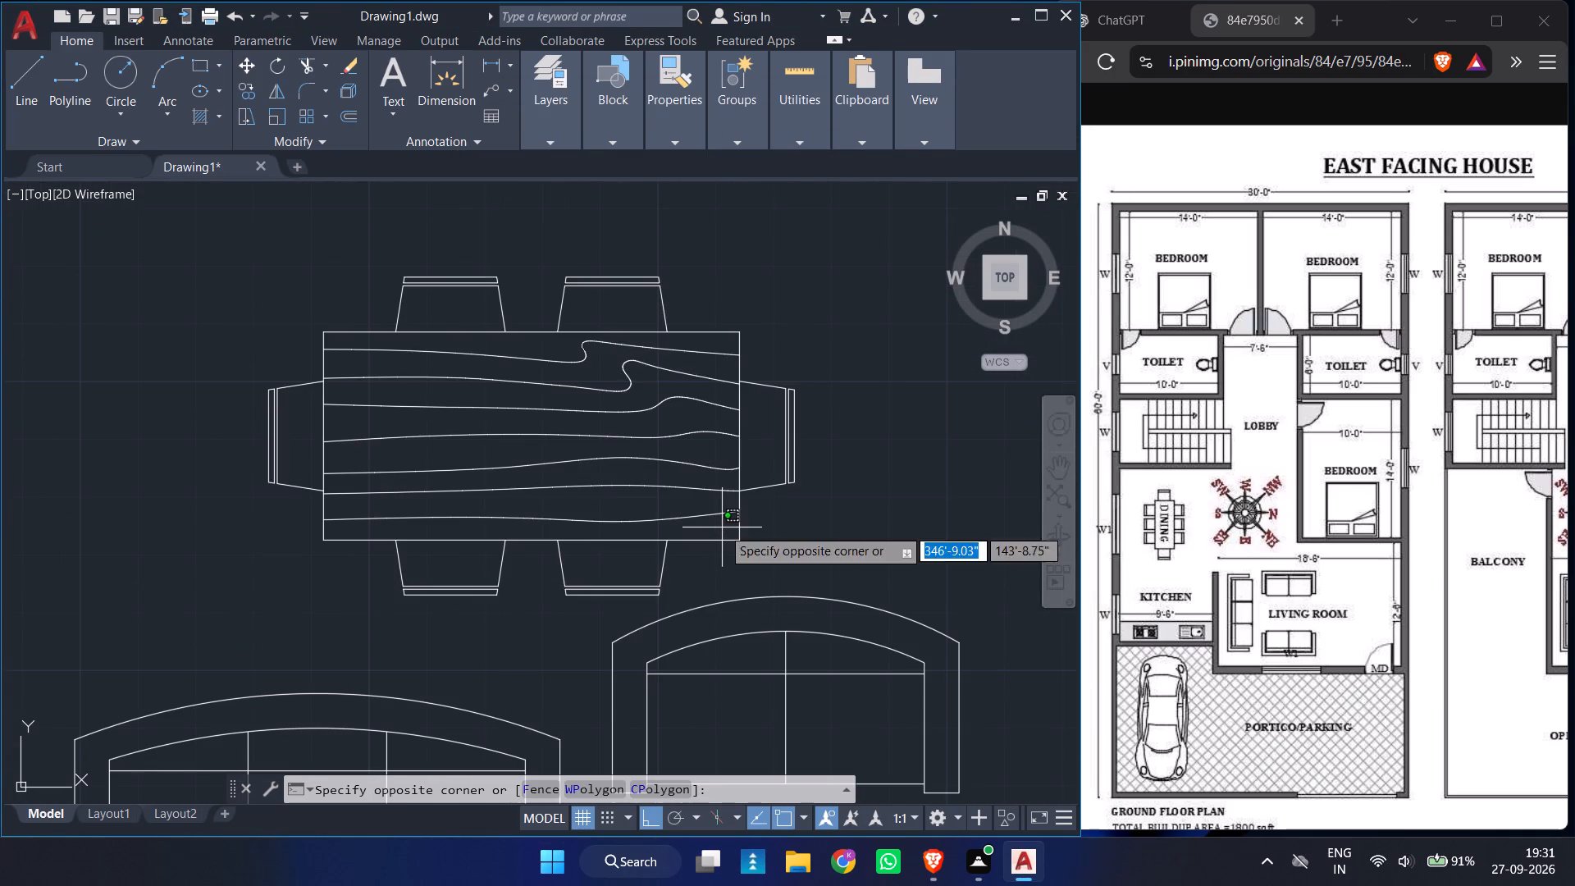
pyautogui.click(670, 447)
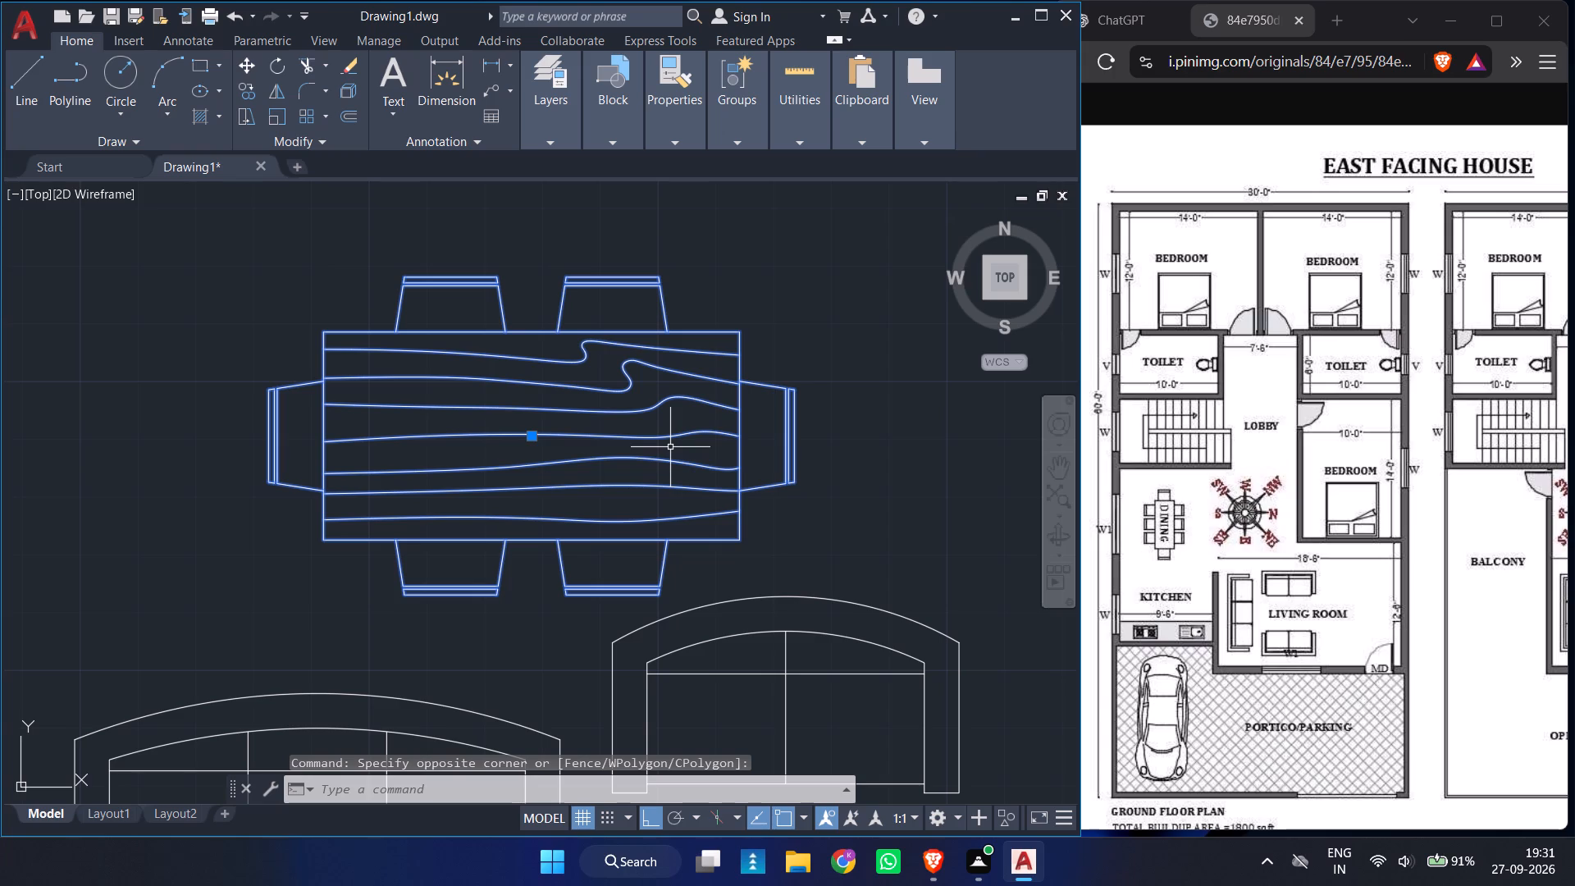
pyautogui.press('e')
pyautogui.press('space')
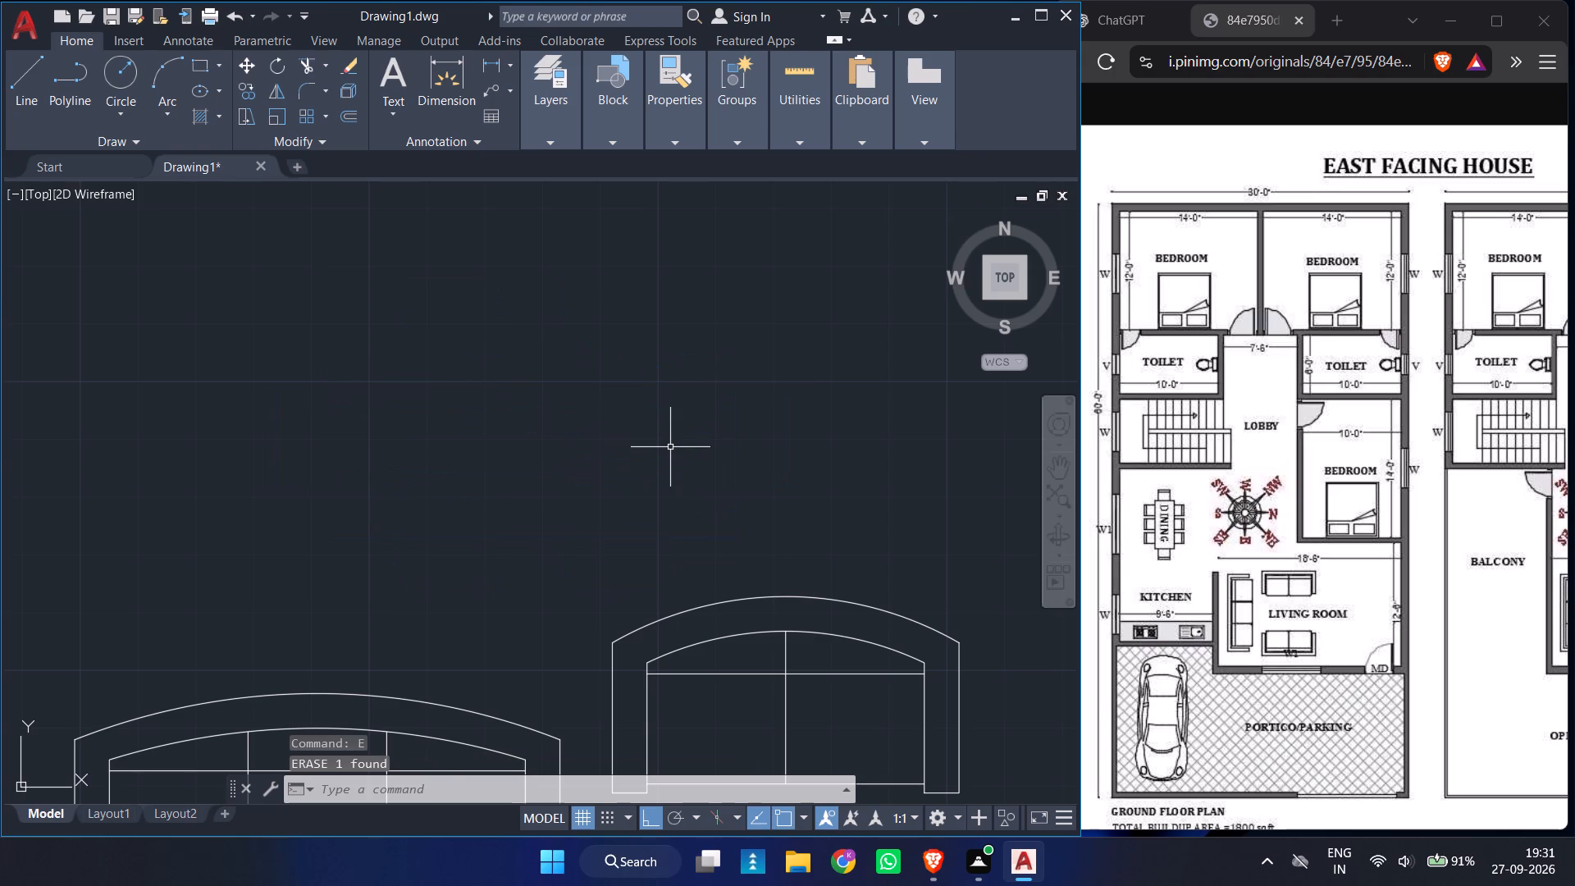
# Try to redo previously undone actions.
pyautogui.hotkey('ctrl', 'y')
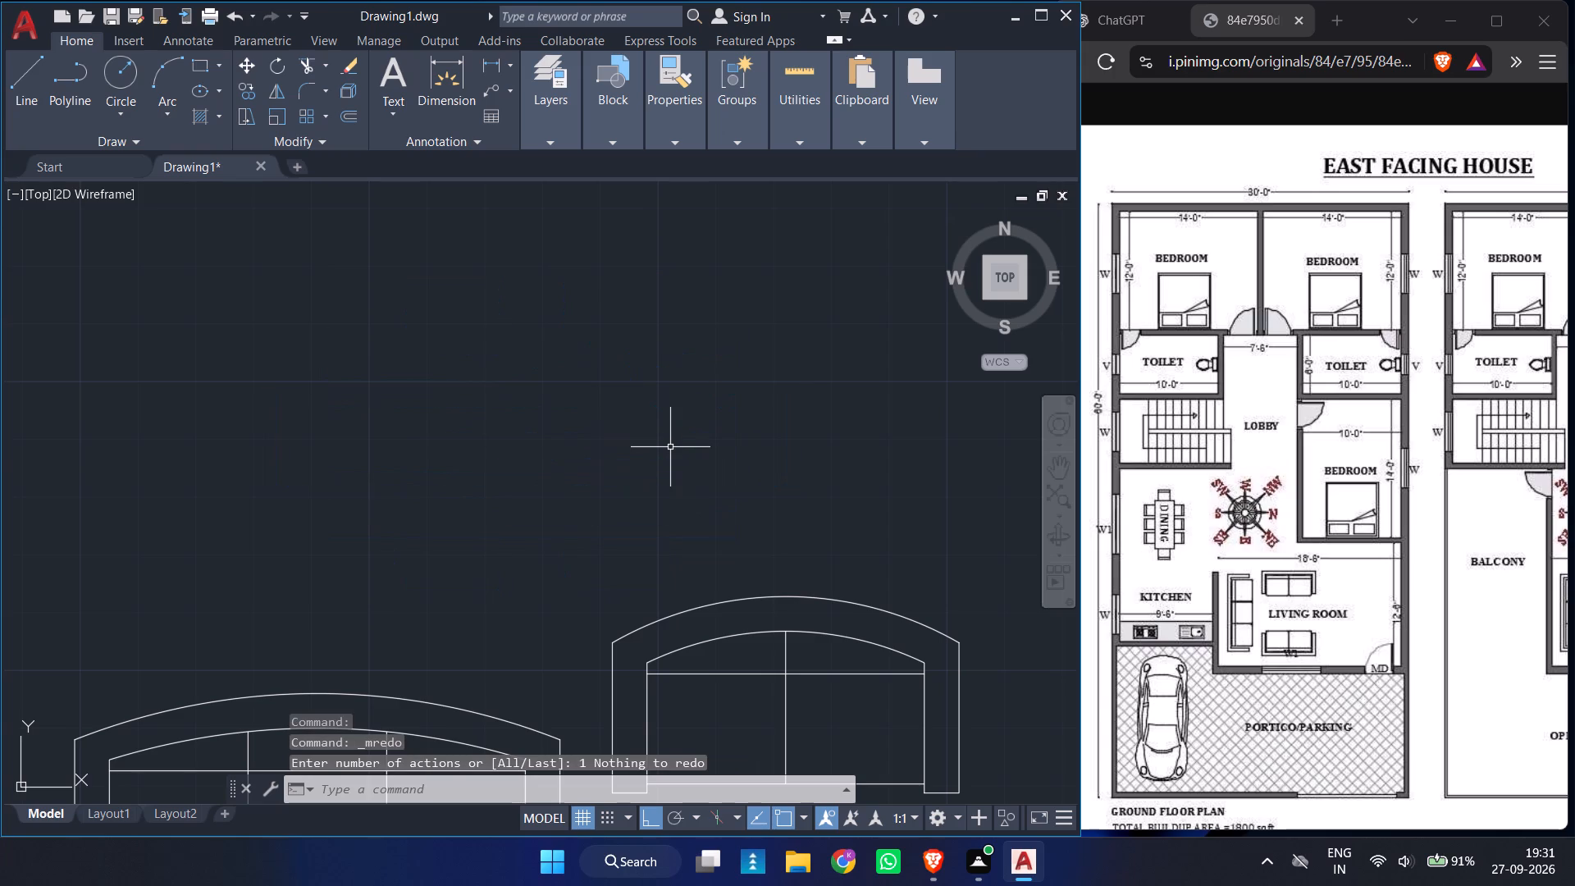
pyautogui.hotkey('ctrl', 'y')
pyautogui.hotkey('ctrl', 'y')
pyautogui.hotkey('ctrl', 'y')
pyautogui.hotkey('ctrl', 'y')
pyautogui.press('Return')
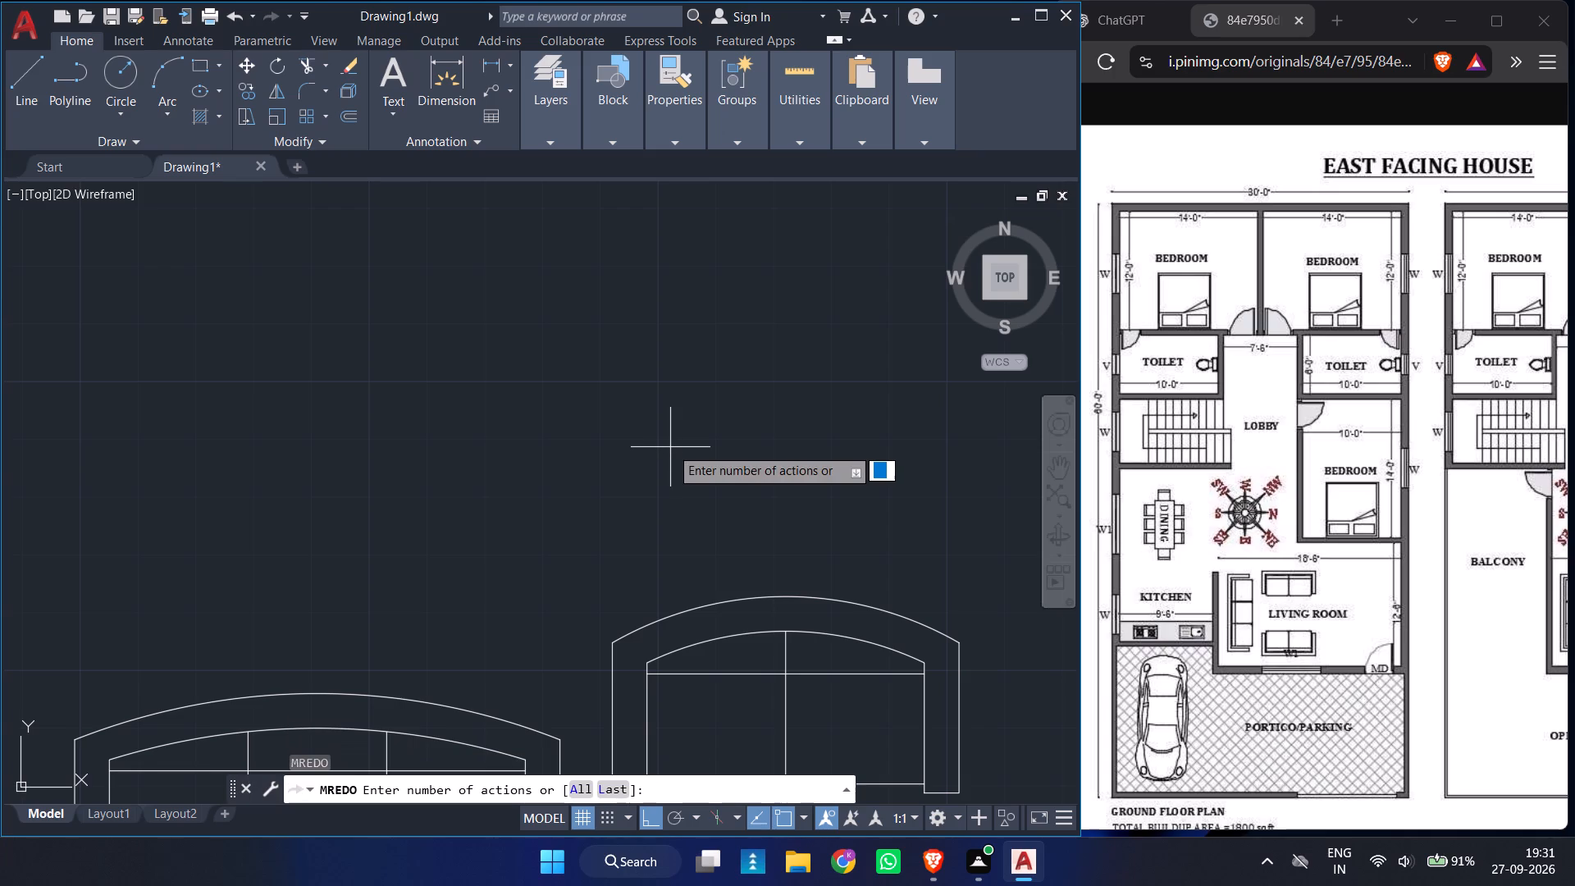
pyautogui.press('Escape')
# Insert the Dining Set - 36 x 72 in. block from Home - Space Planner between the floor plan and the sofas, closing DesignCenter.
pyautogui.hotkey('ctrl', '2')
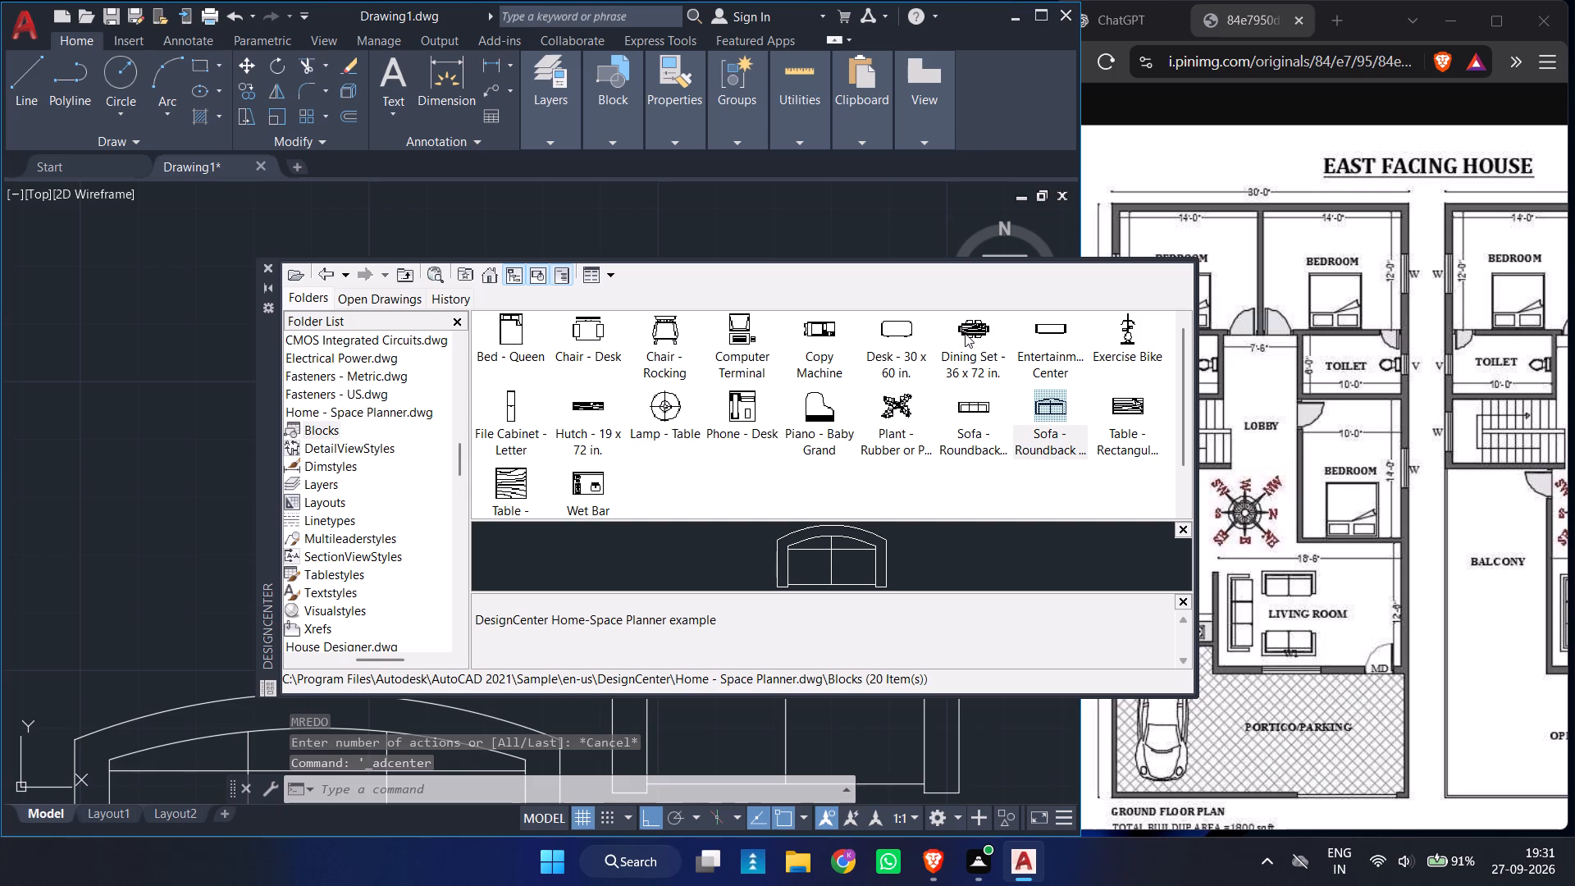
pyautogui.moveTo(965, 333); pyautogui.dragTo(719, 279)
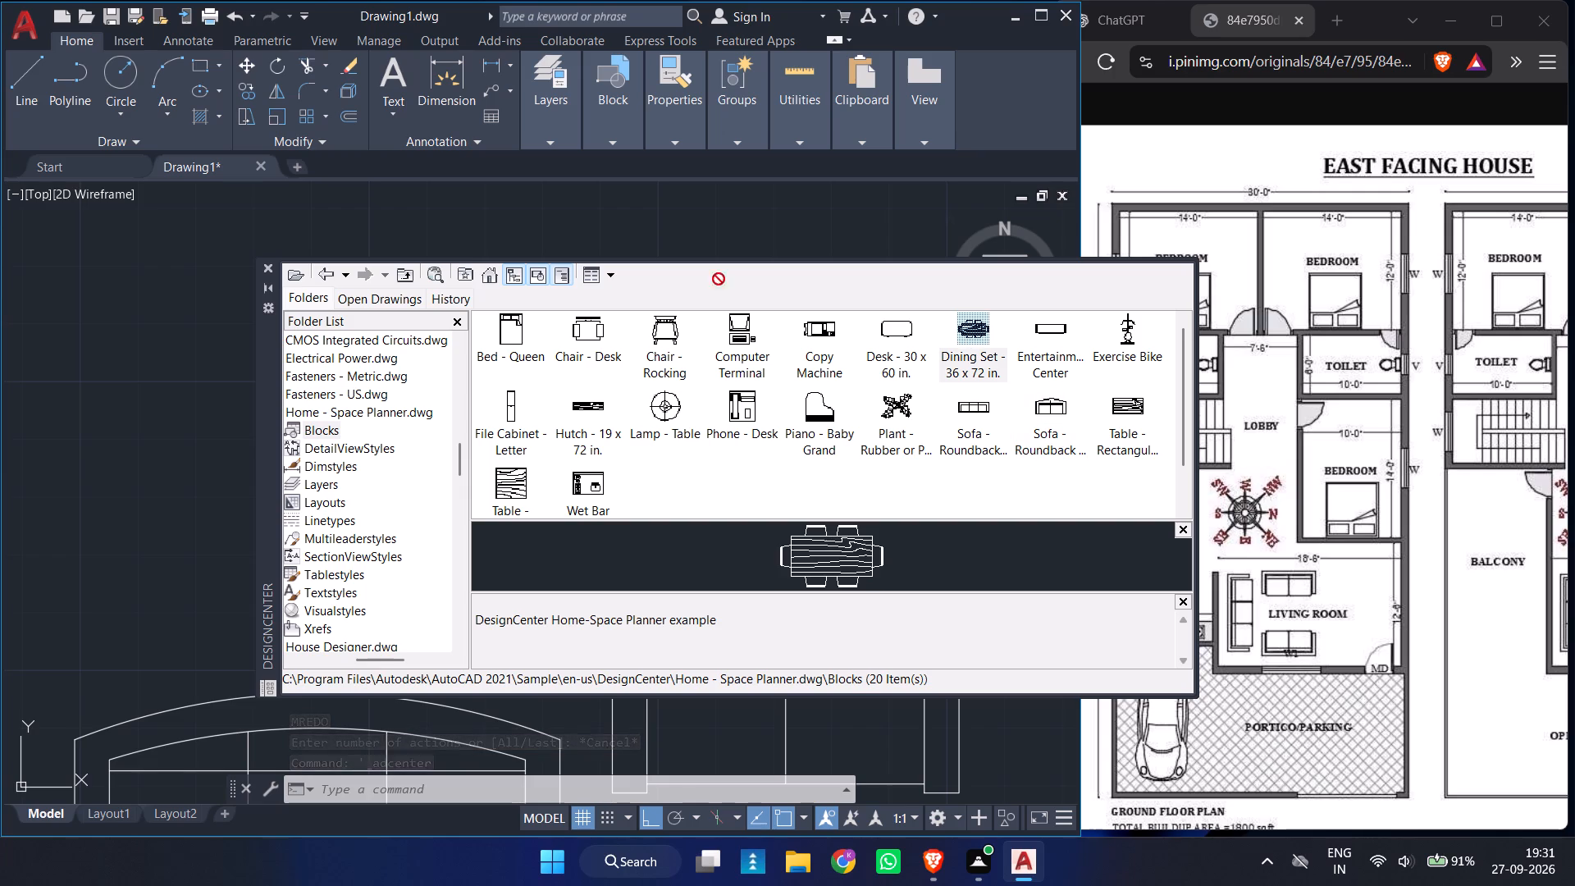
pyautogui.moveTo(719, 279); pyautogui.dragTo(172, 374)
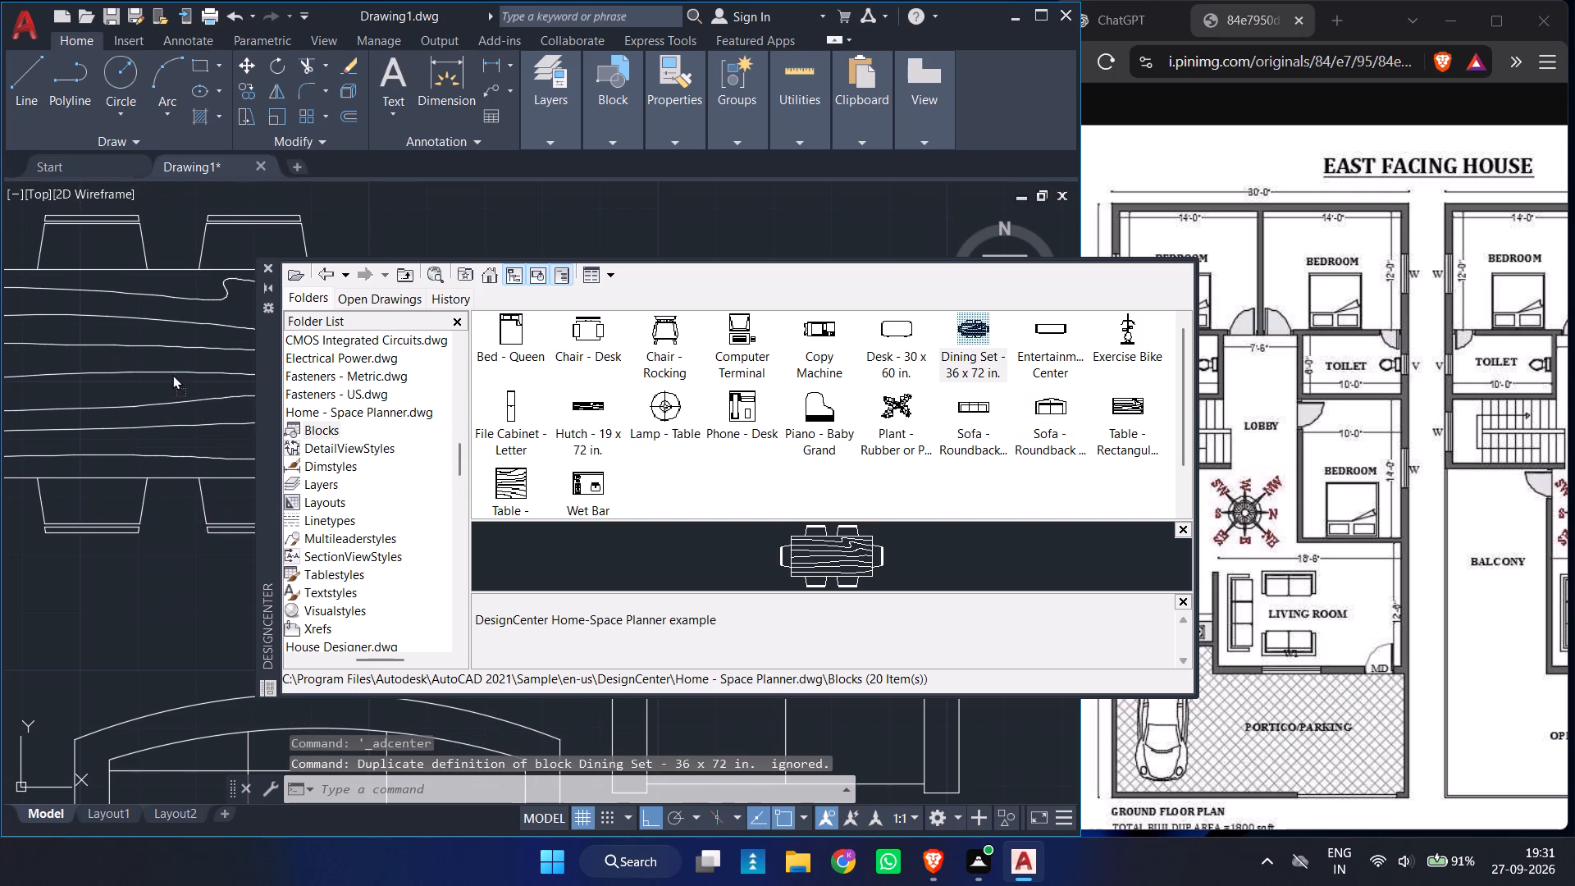
pyautogui.moveTo(172, 374); pyautogui.dragTo(172, 372)
pyautogui.click(267, 269)
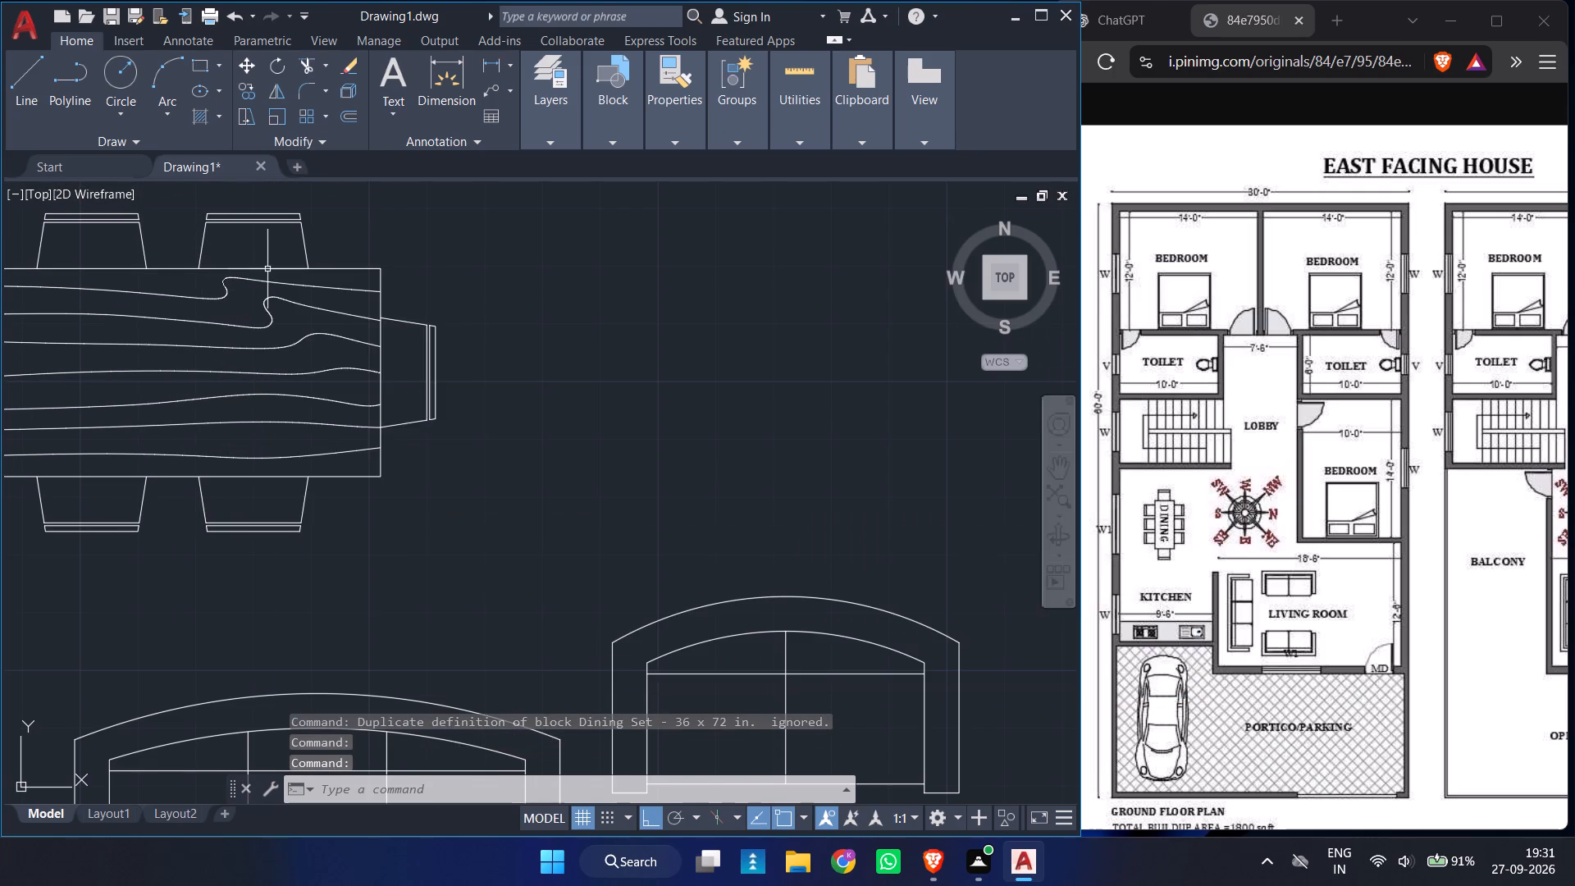
# Explode the newly placed dining set block into separate objects.
pyautogui.keyDown('ctrl'); pyautogui.scroll(-3, 394, 357); pyautogui.keyUp('ctrl')
pyautogui.click(366, 356)
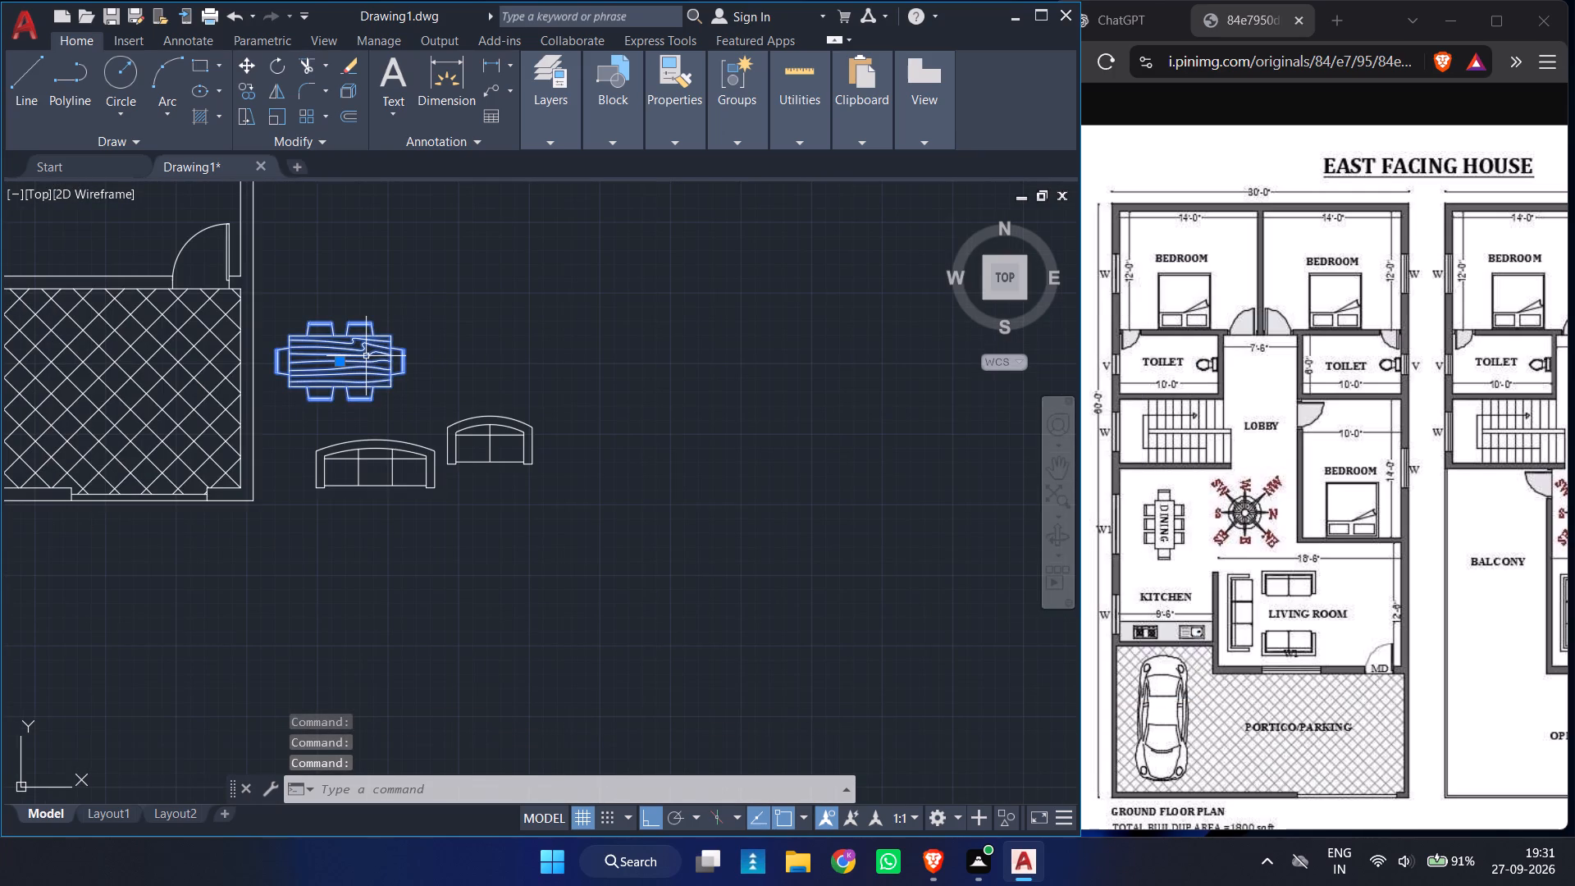
pyautogui.write('X')
pyautogui.press('space')
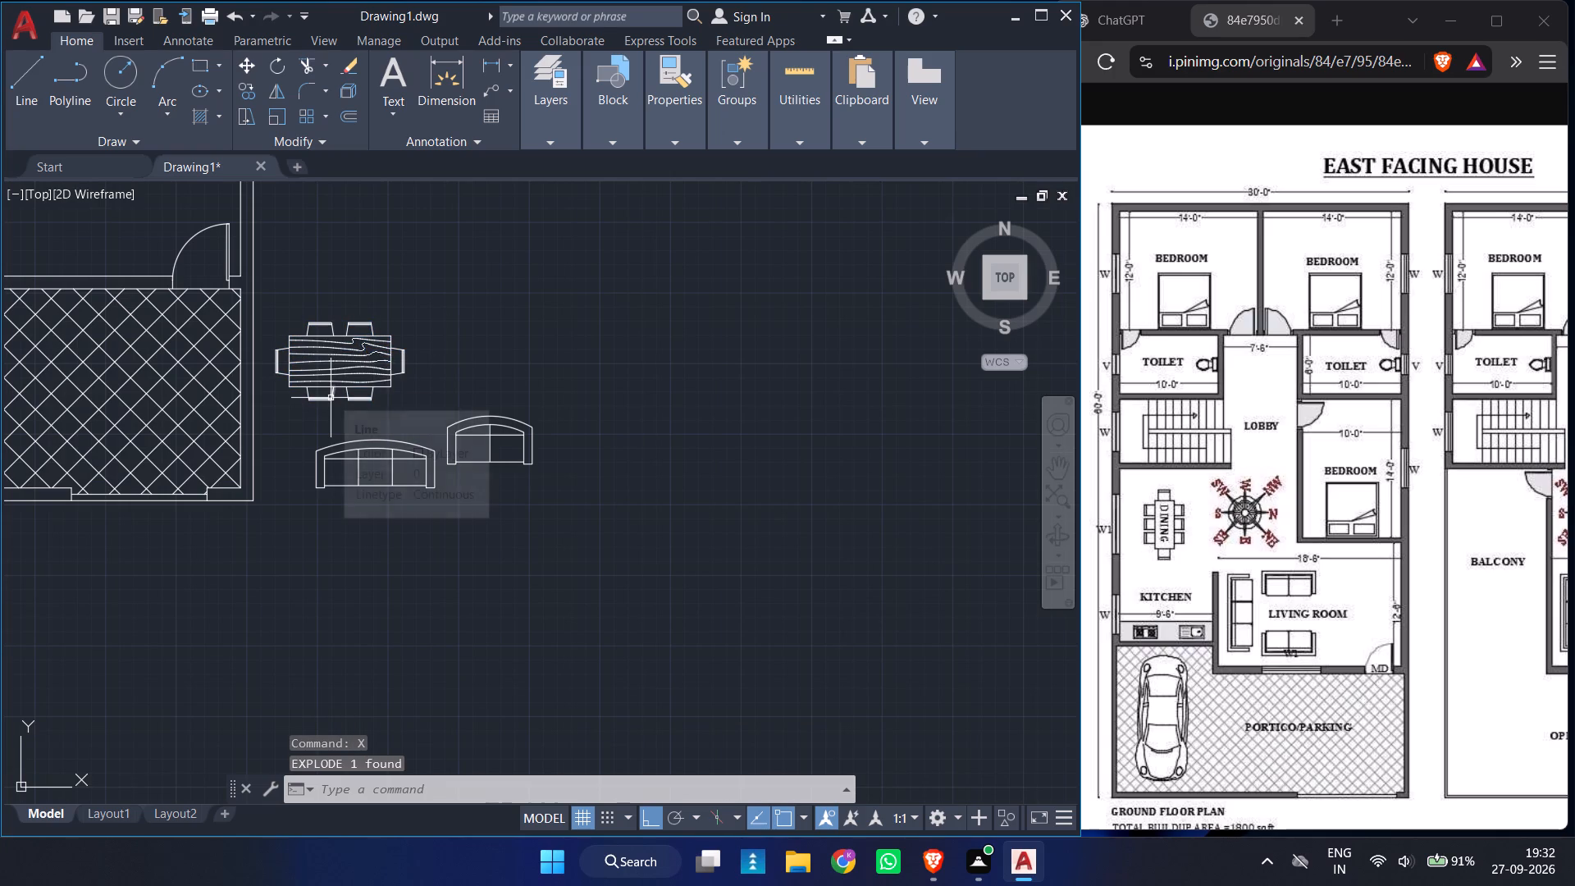
# Delete all the wood-grain lines inside the dining table top.
pyautogui.keyDown('ctrl'); pyautogui.scroll(4, 340, 347); pyautogui.keyUp('ctrl')
pyautogui.scroll(-1, 340, 347)
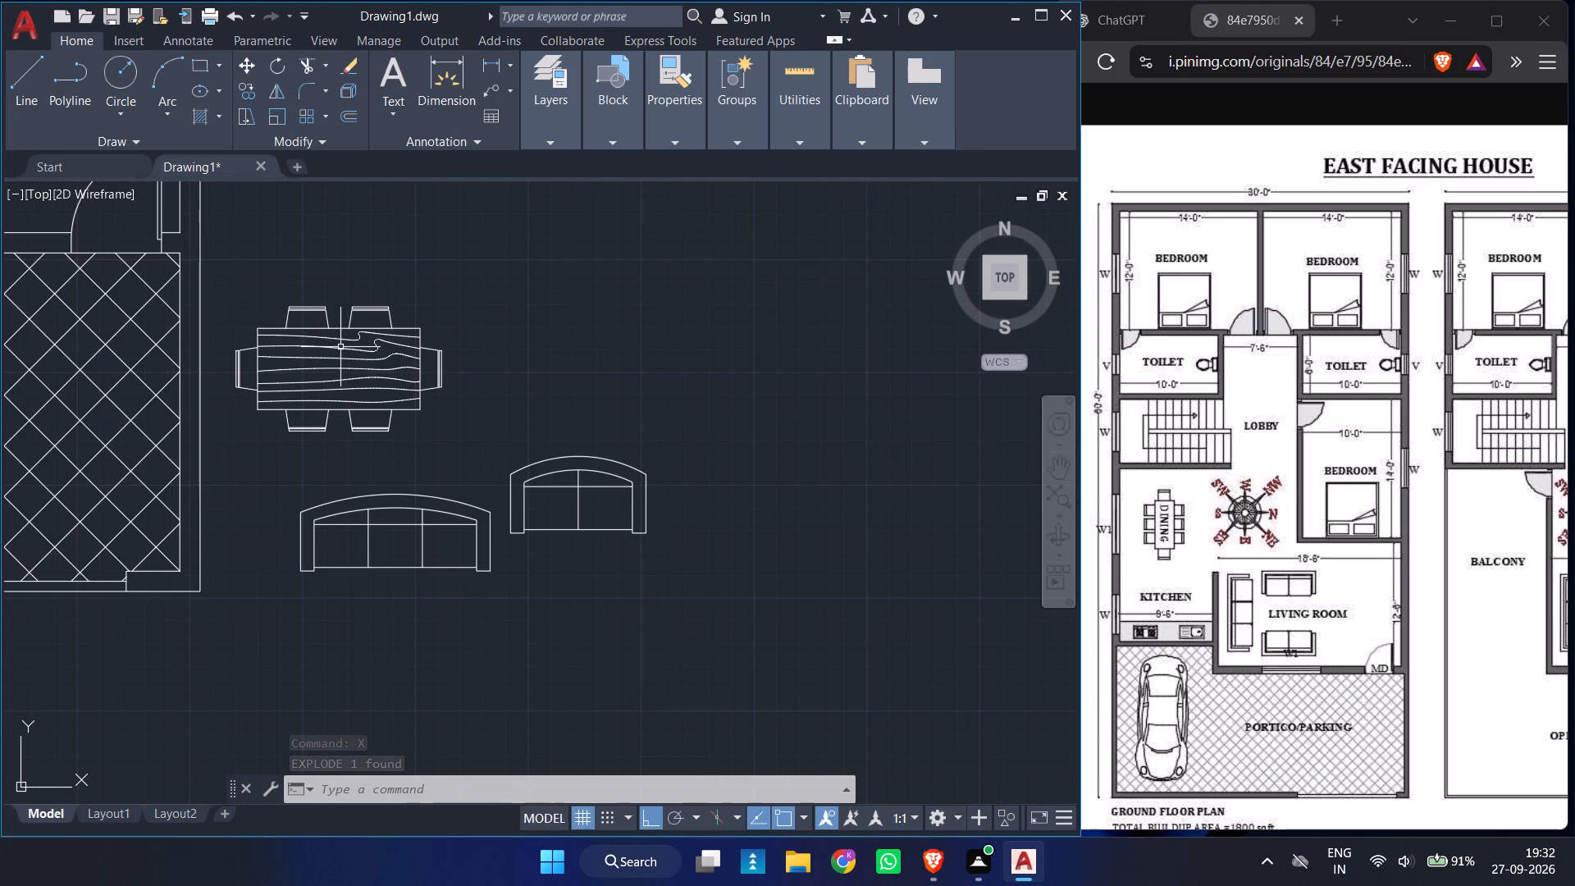
pyautogui.keyDown('ctrl'); pyautogui.scroll(4, 262, 421); pyautogui.keyUp('ctrl')
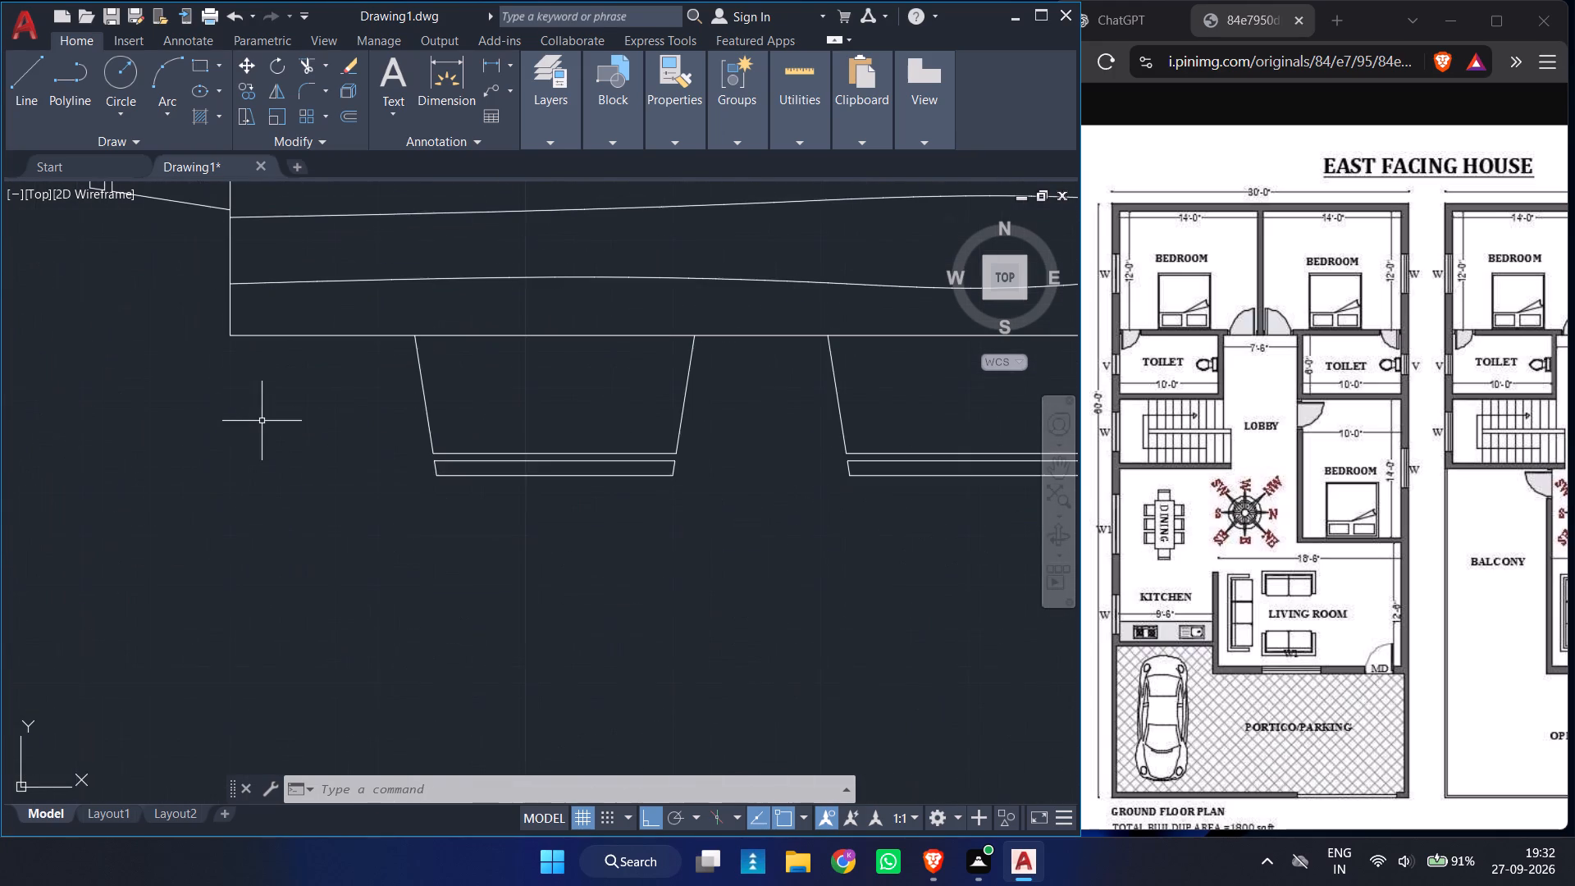
pyautogui.keyDown('ctrl'); pyautogui.scroll(-3, 262, 421); pyautogui.keyUp('ctrl')
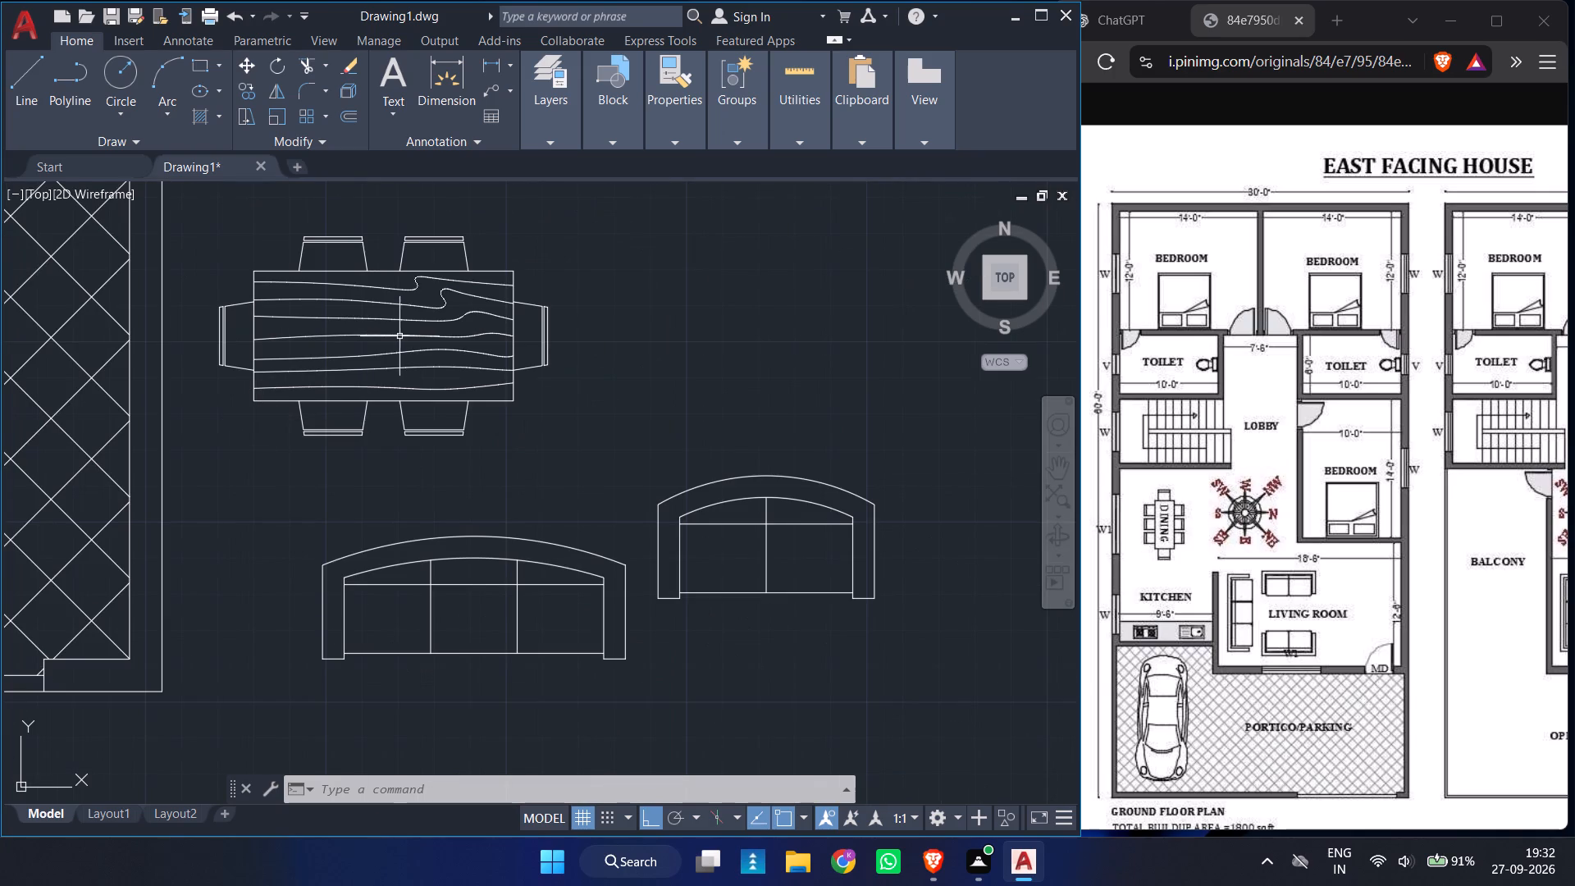
pyautogui.click(498, 391)
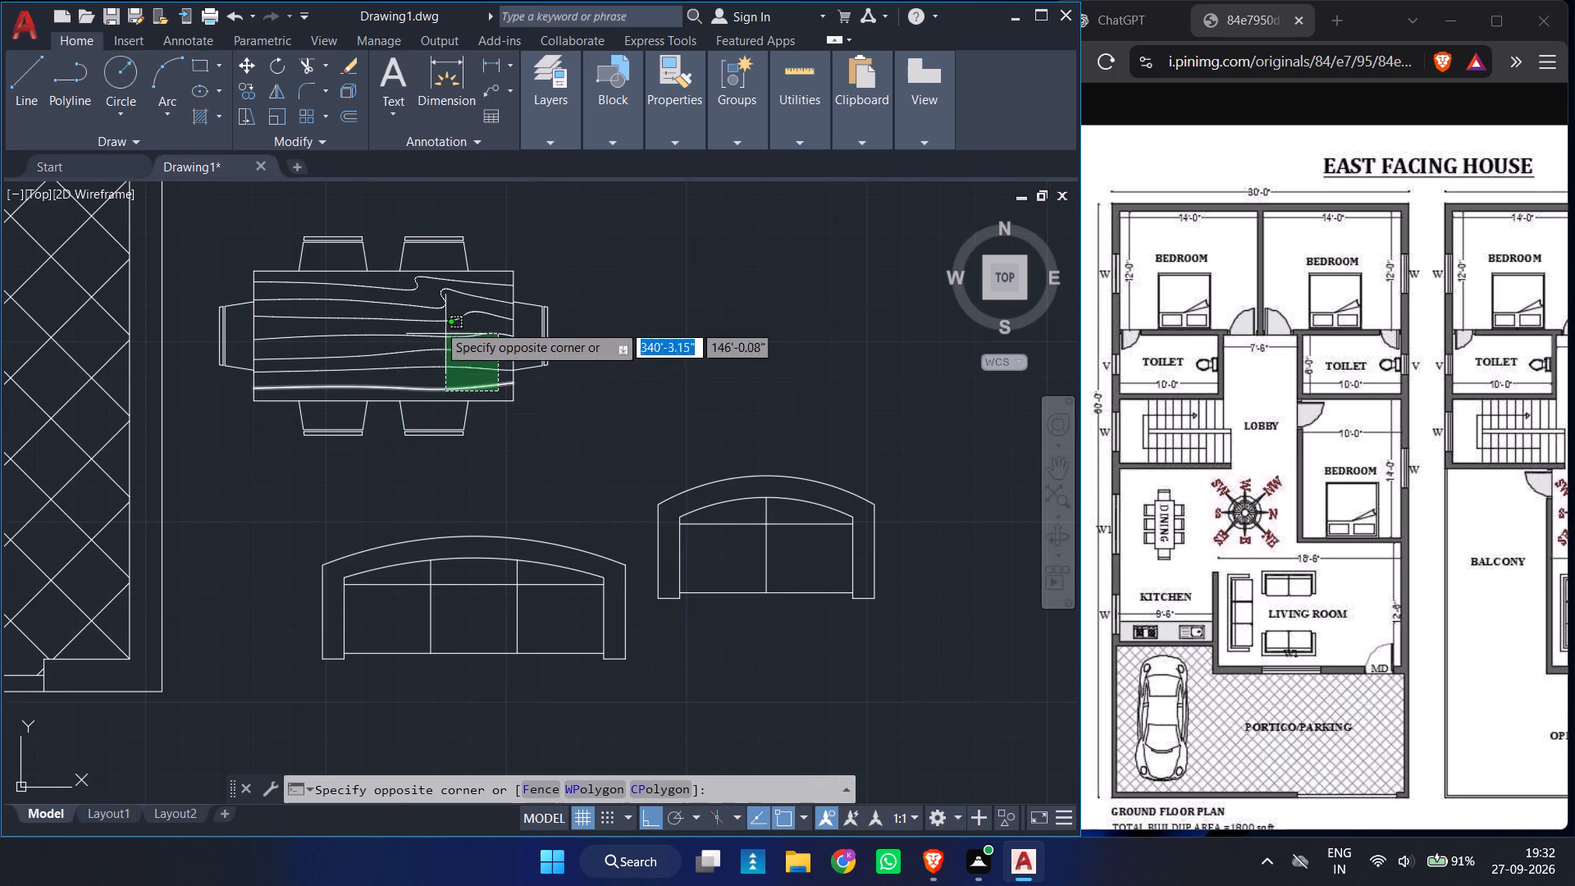
pyautogui.click(404, 285)
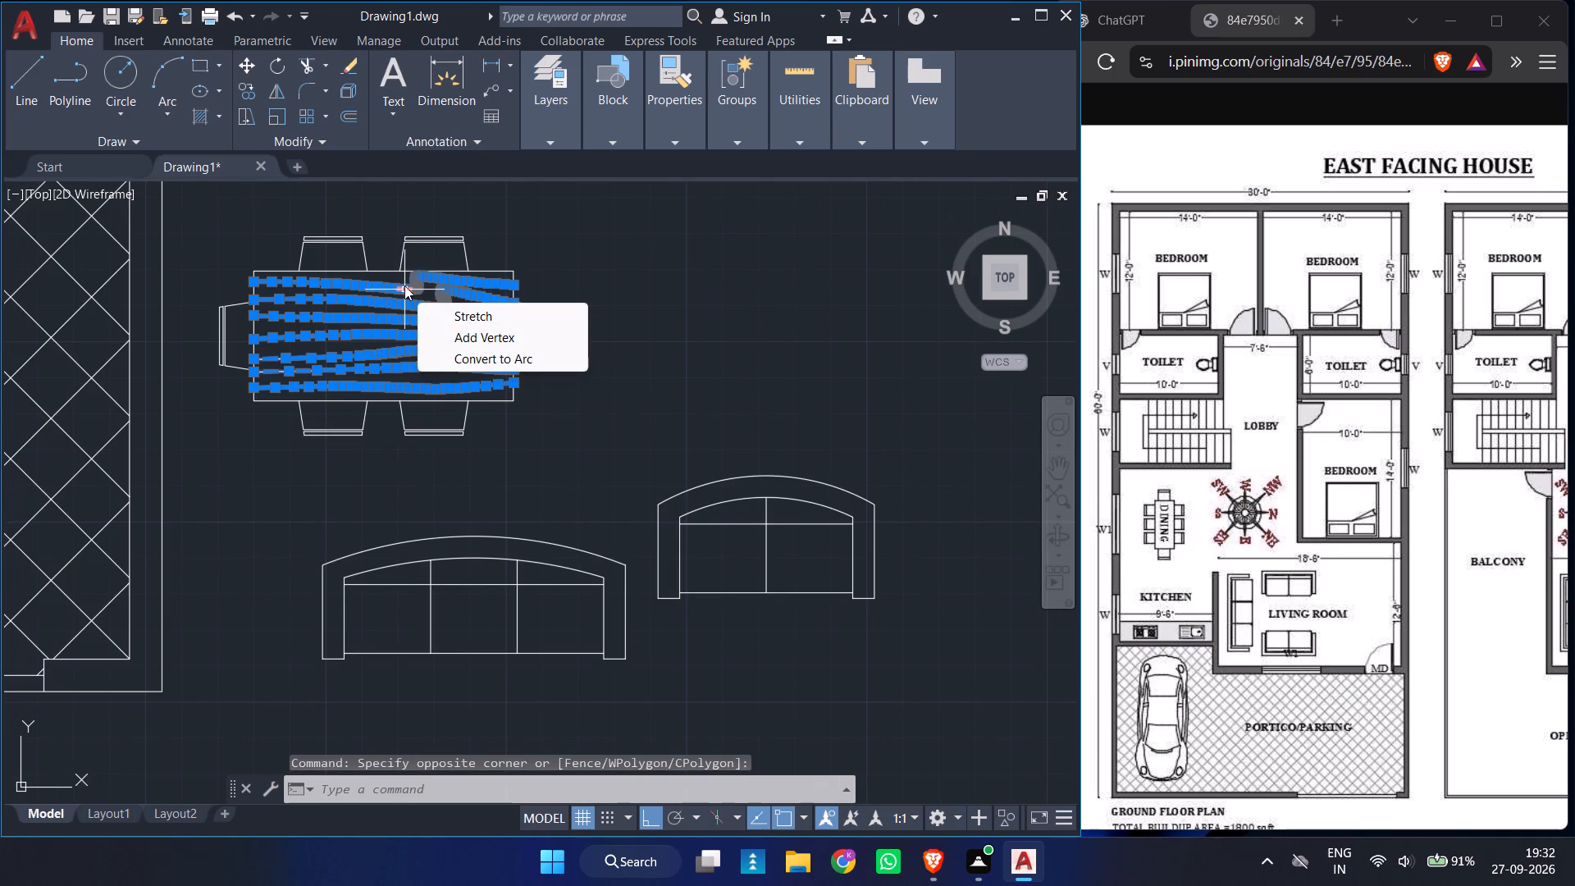
pyautogui.press('Delete')
pyautogui.press('Delete')
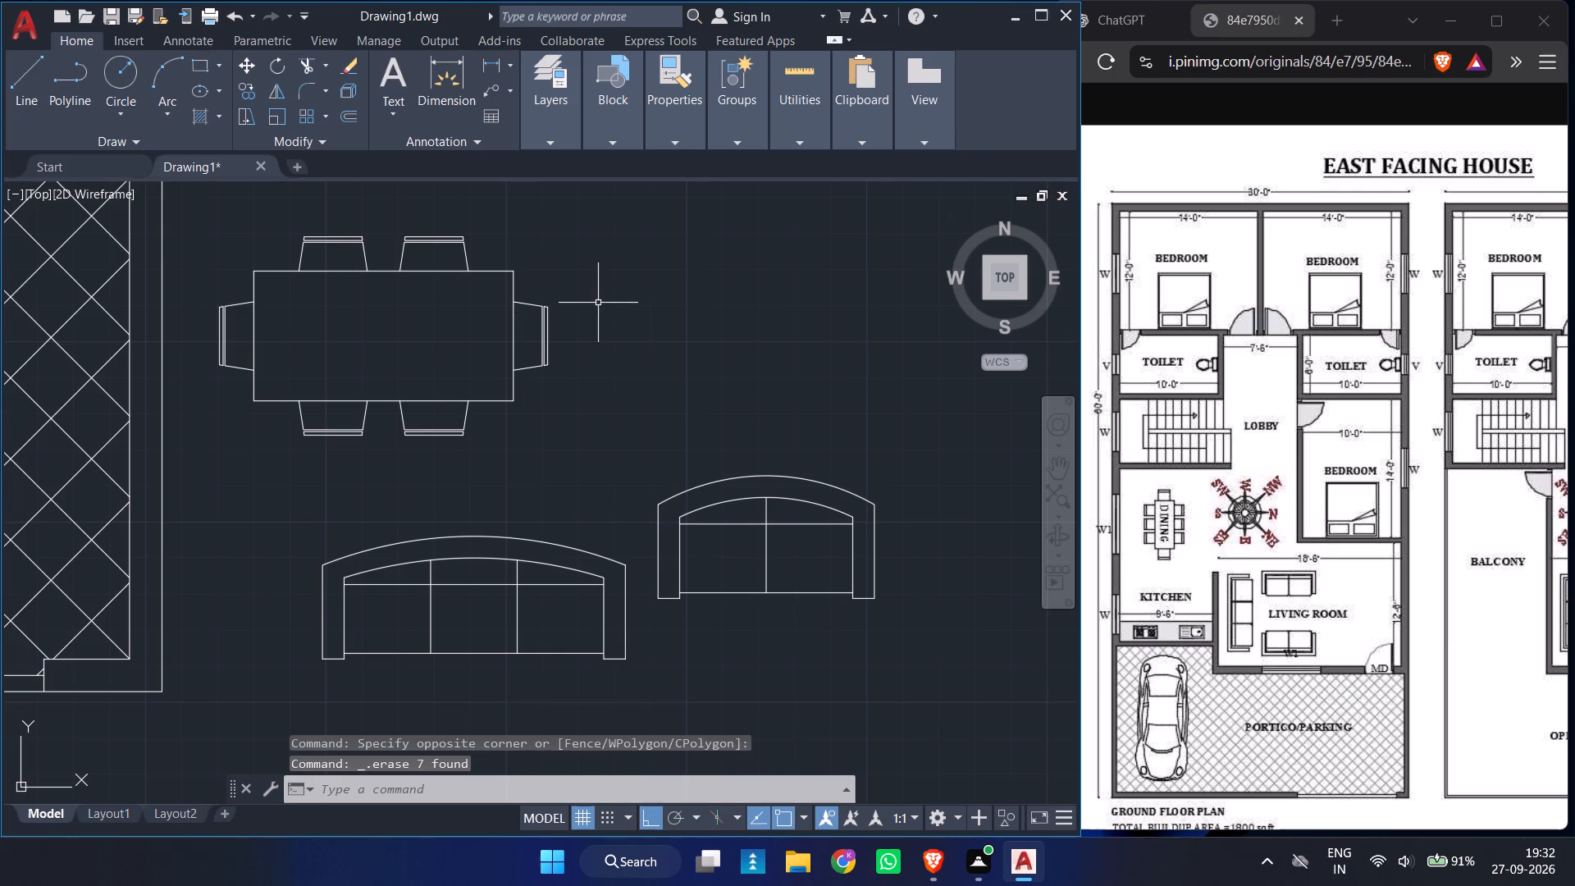
# Move the dining table's east short edge and its end chair about 1'-9" horizontally away from the table.
pyautogui.click(598, 282)
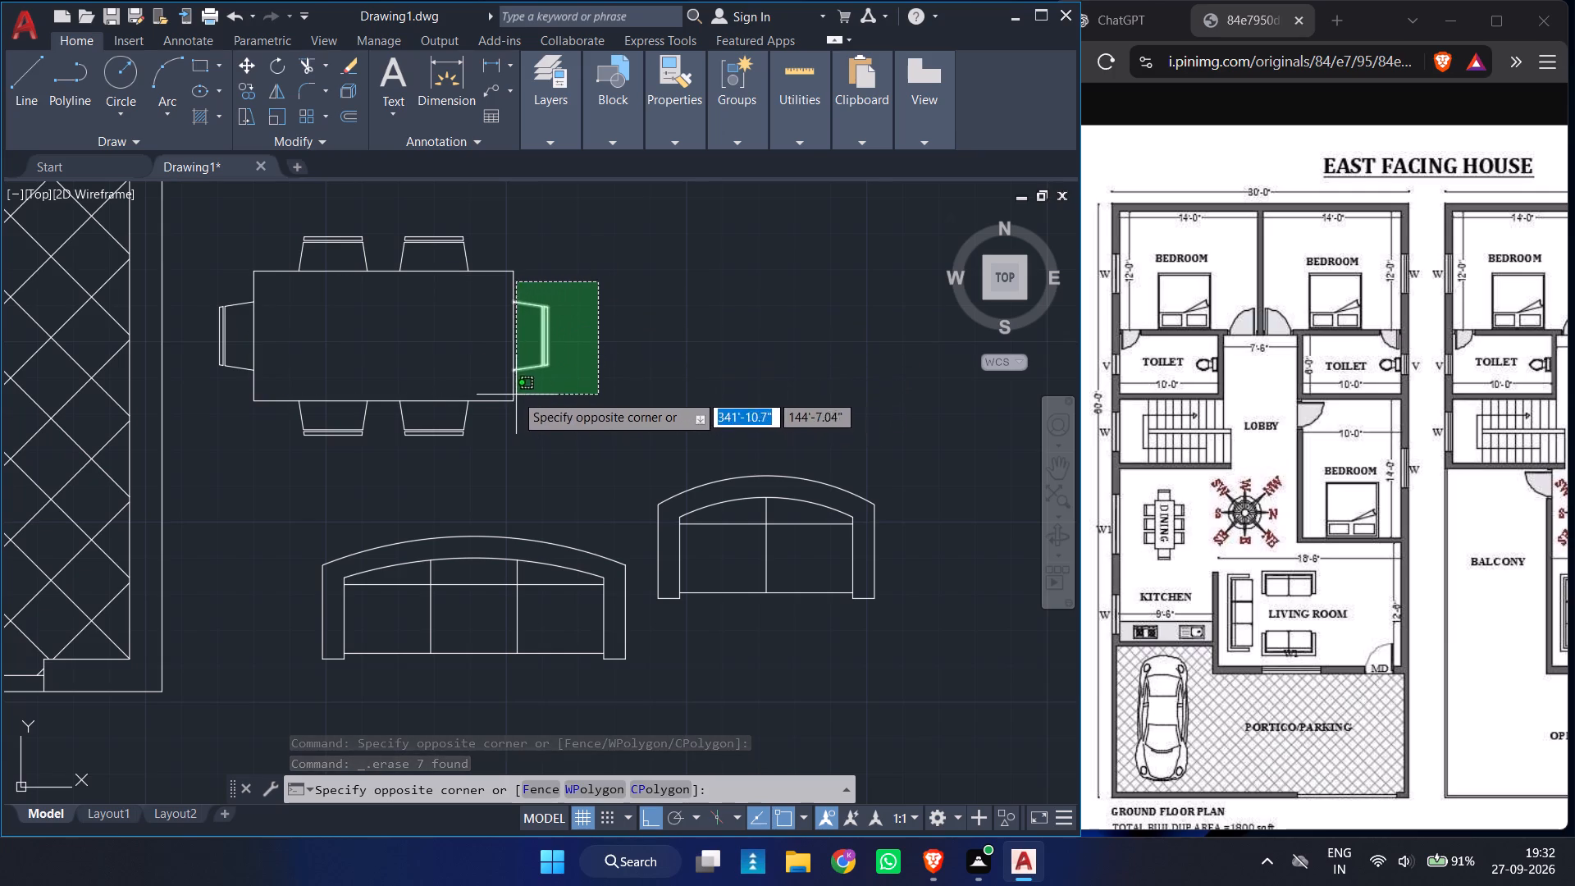
pyautogui.click(505, 384)
pyautogui.press('m')
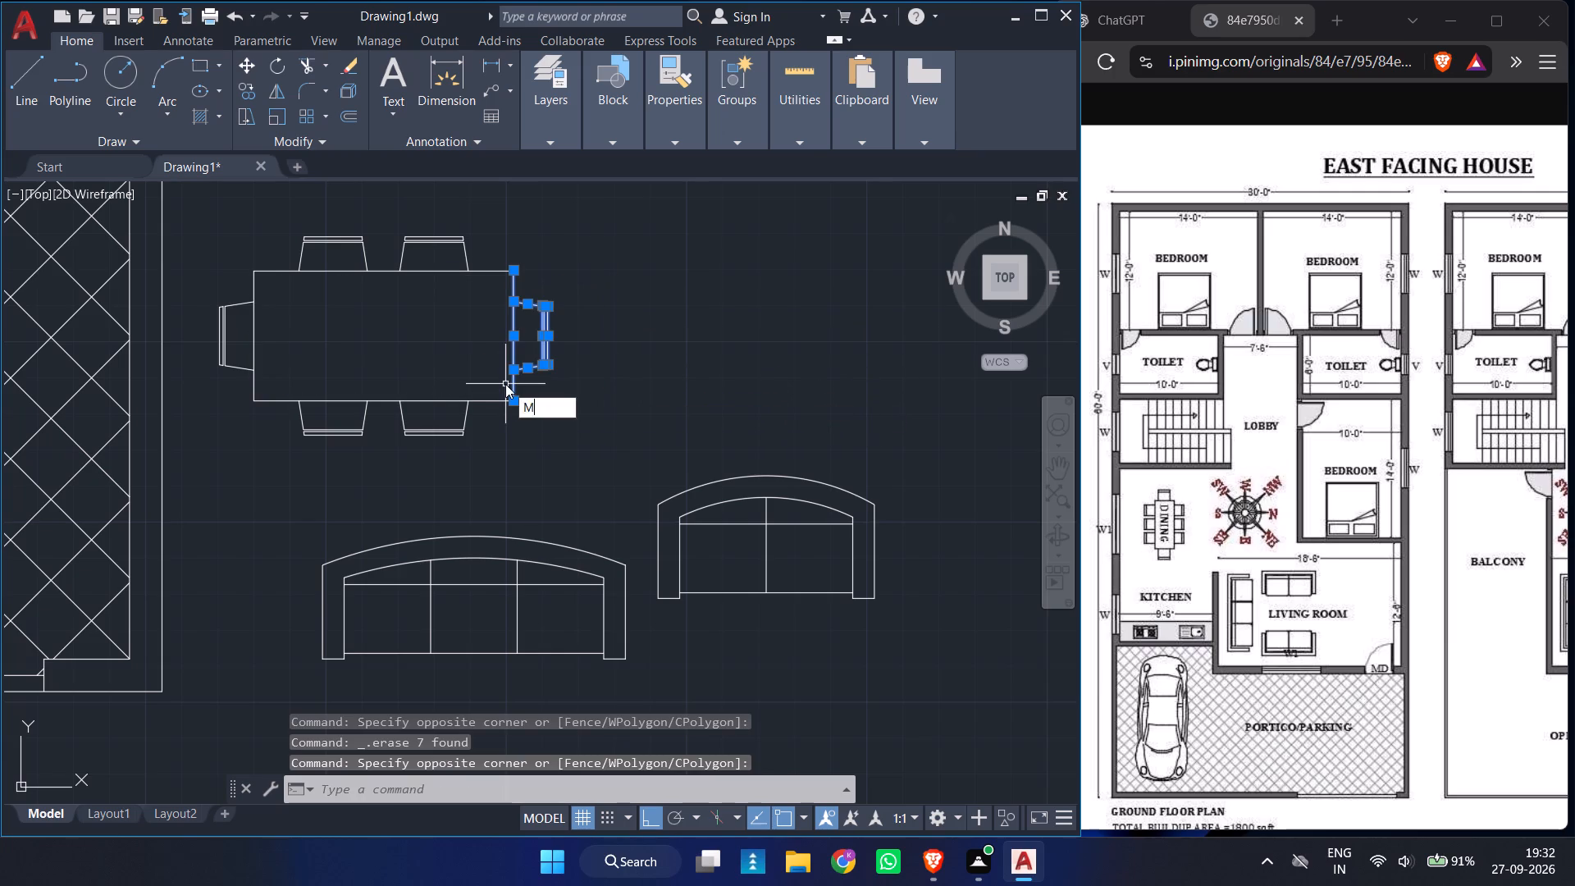
pyautogui.press('Return')
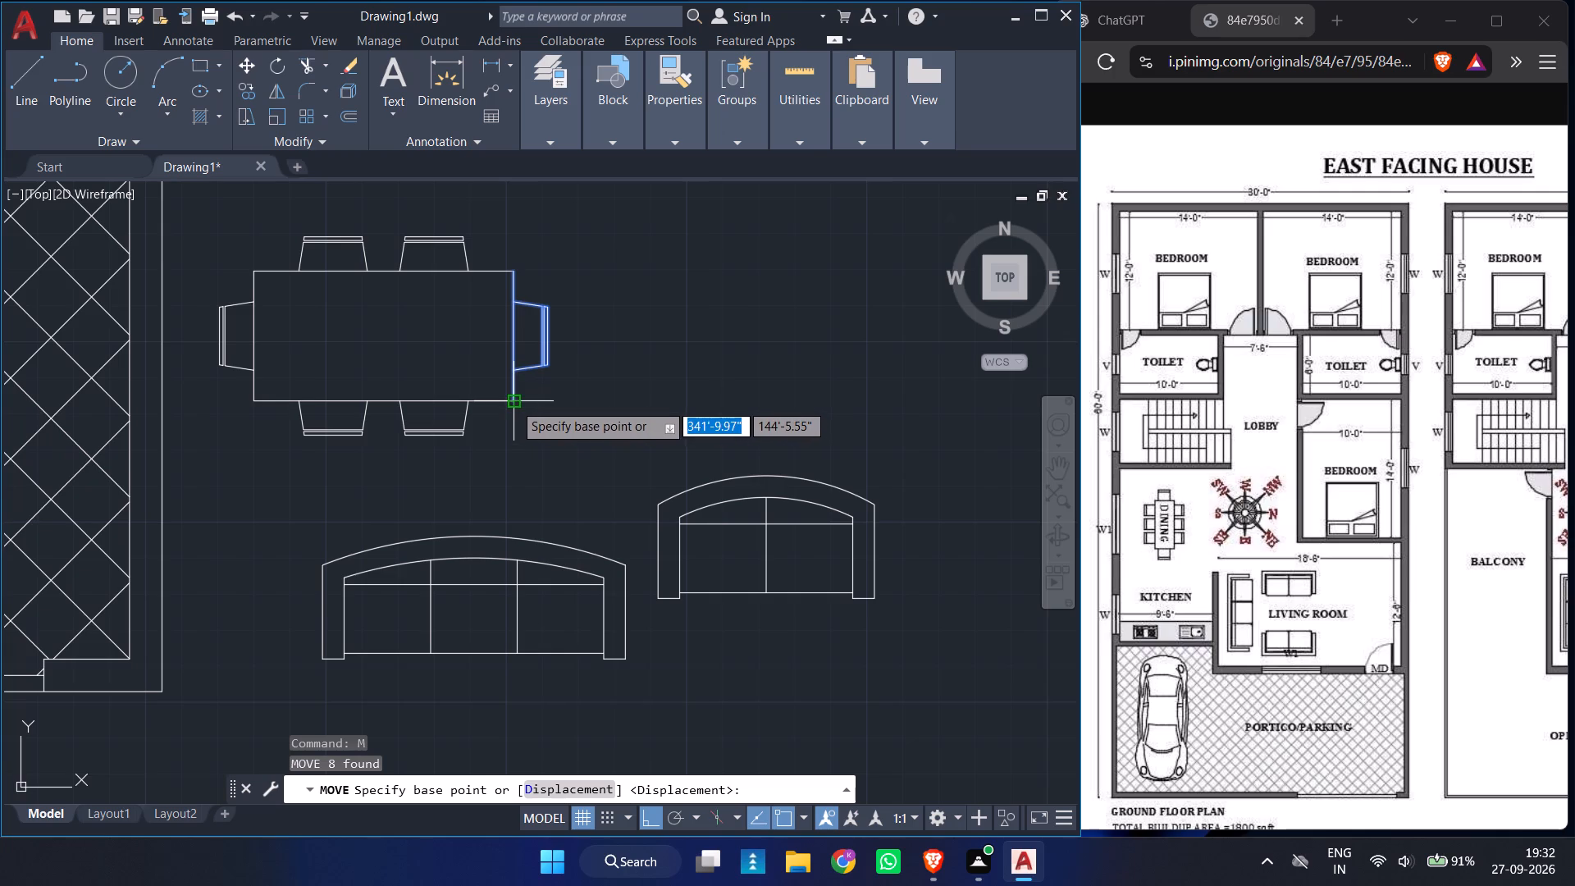
pyautogui.click(514, 403)
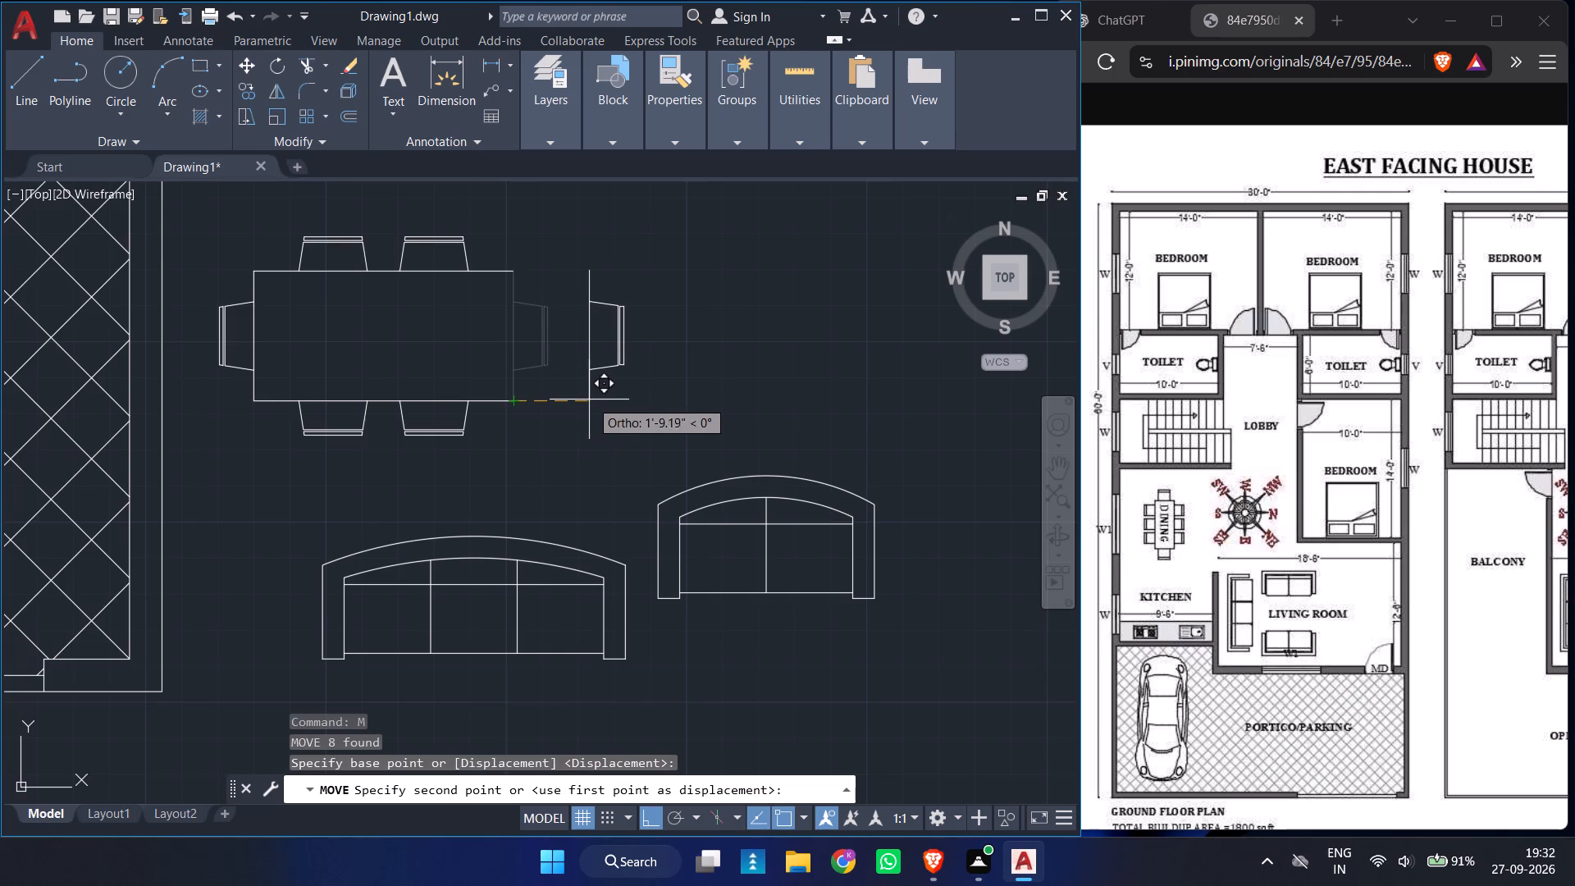
pyautogui.click(587, 398)
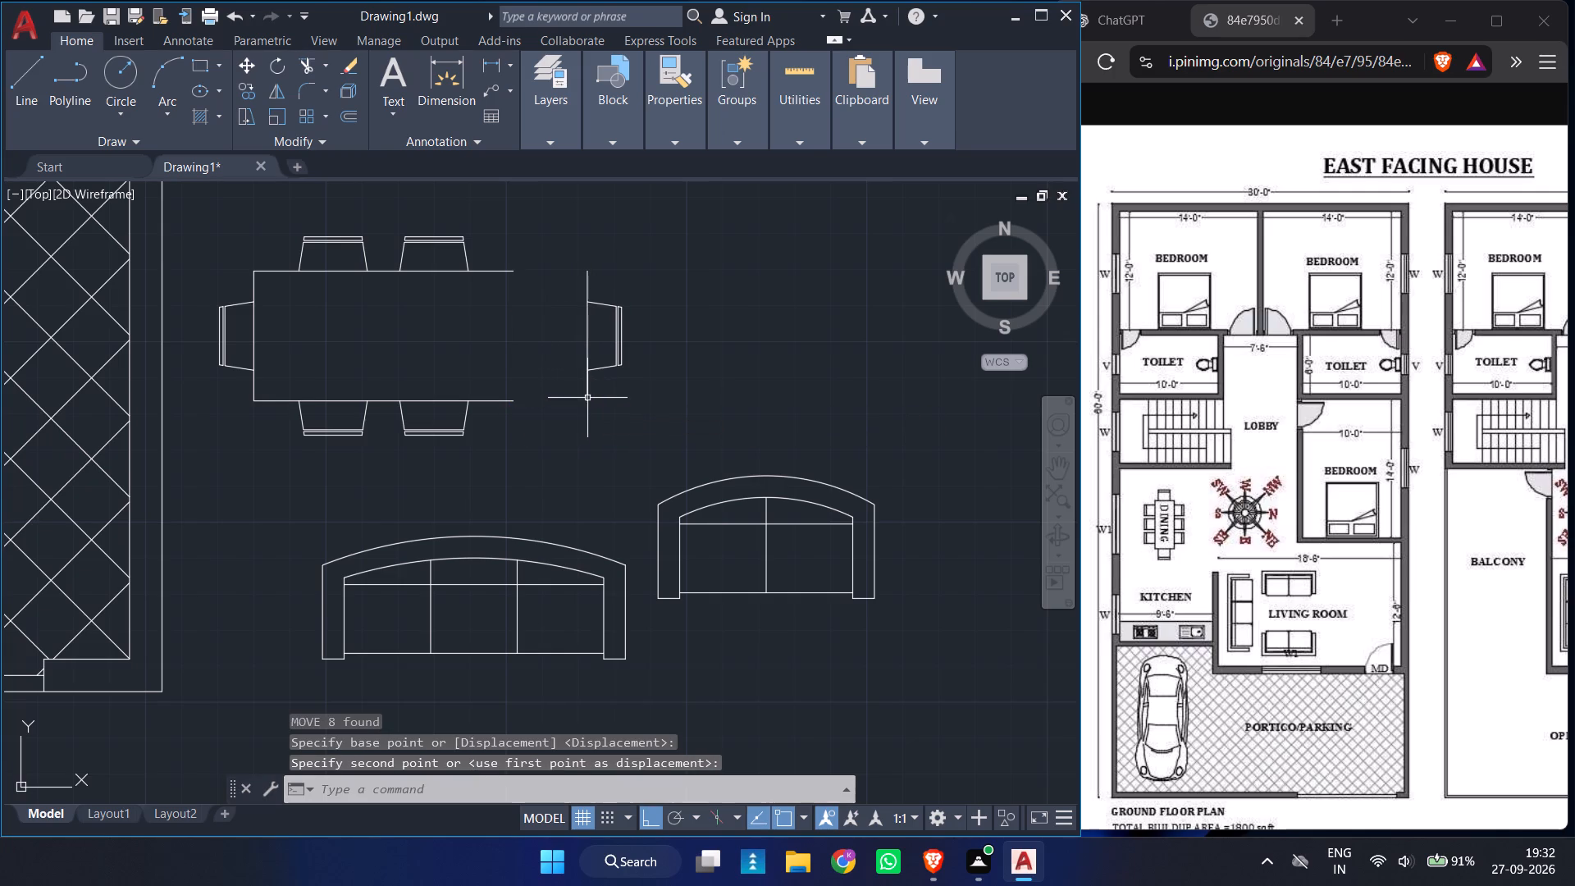
# Extend the dining table's two long edges to meet the relocated east short edge.
pyautogui.click(495, 256)
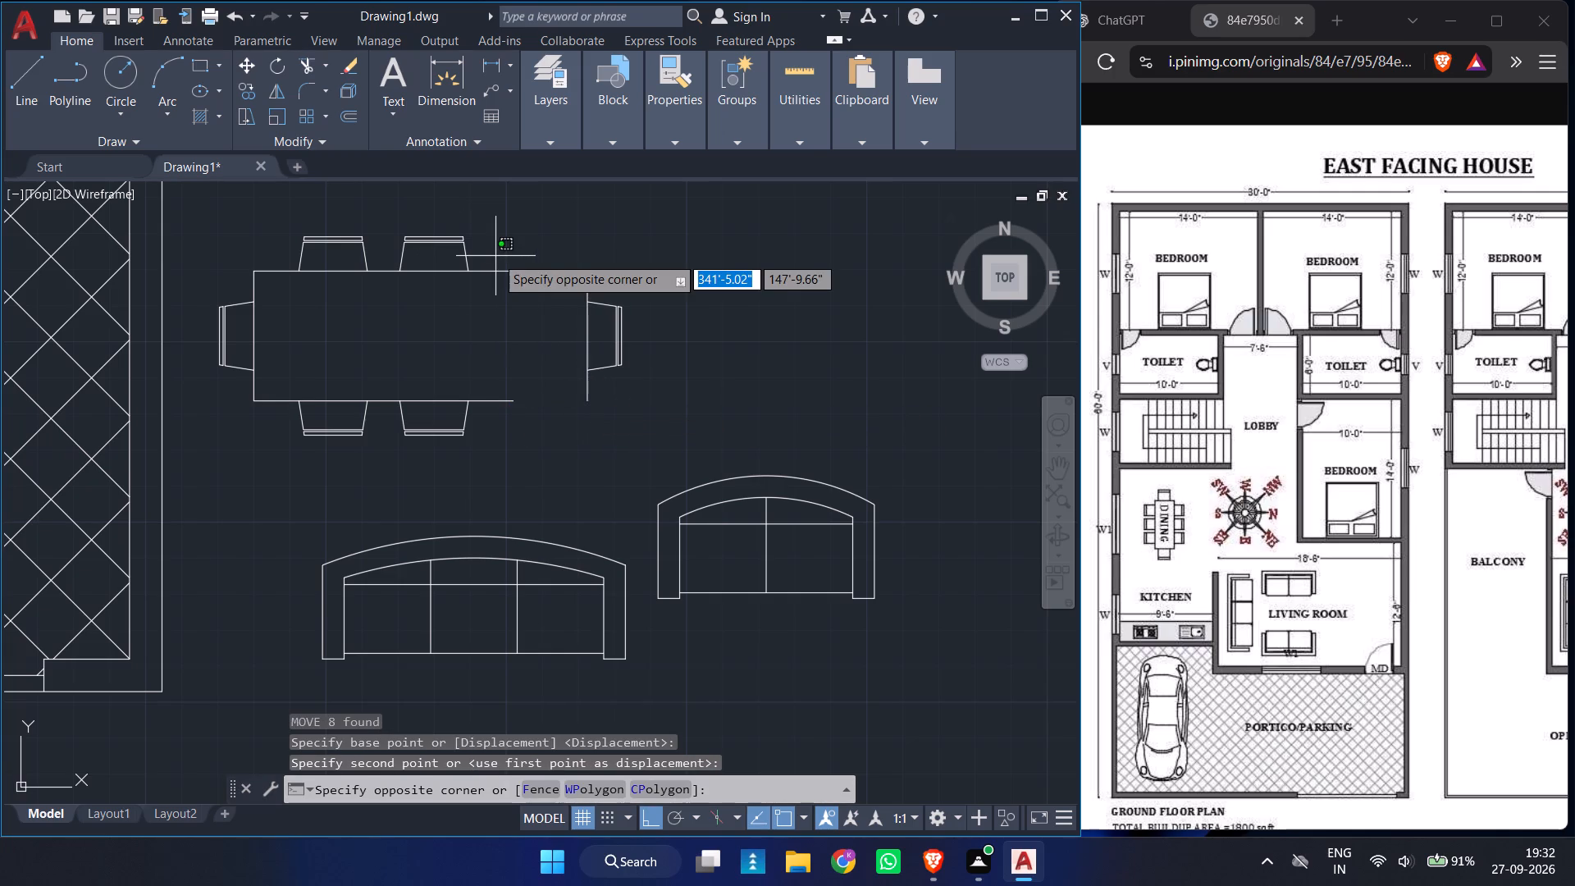
pyautogui.click(499, 254)
pyautogui.write('EX')
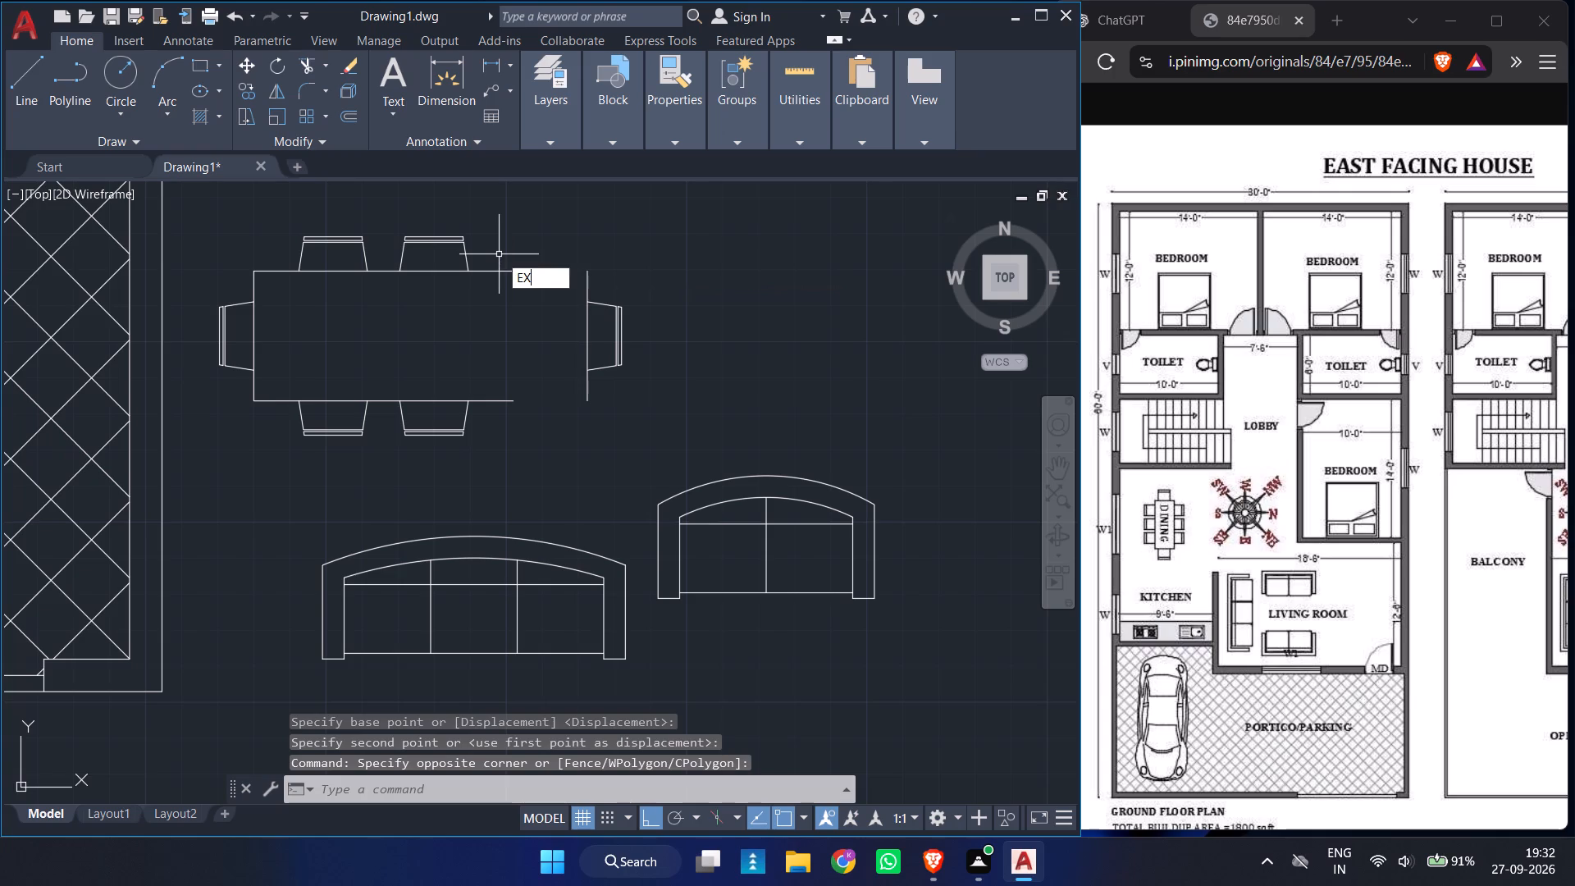
pyautogui.press('space')
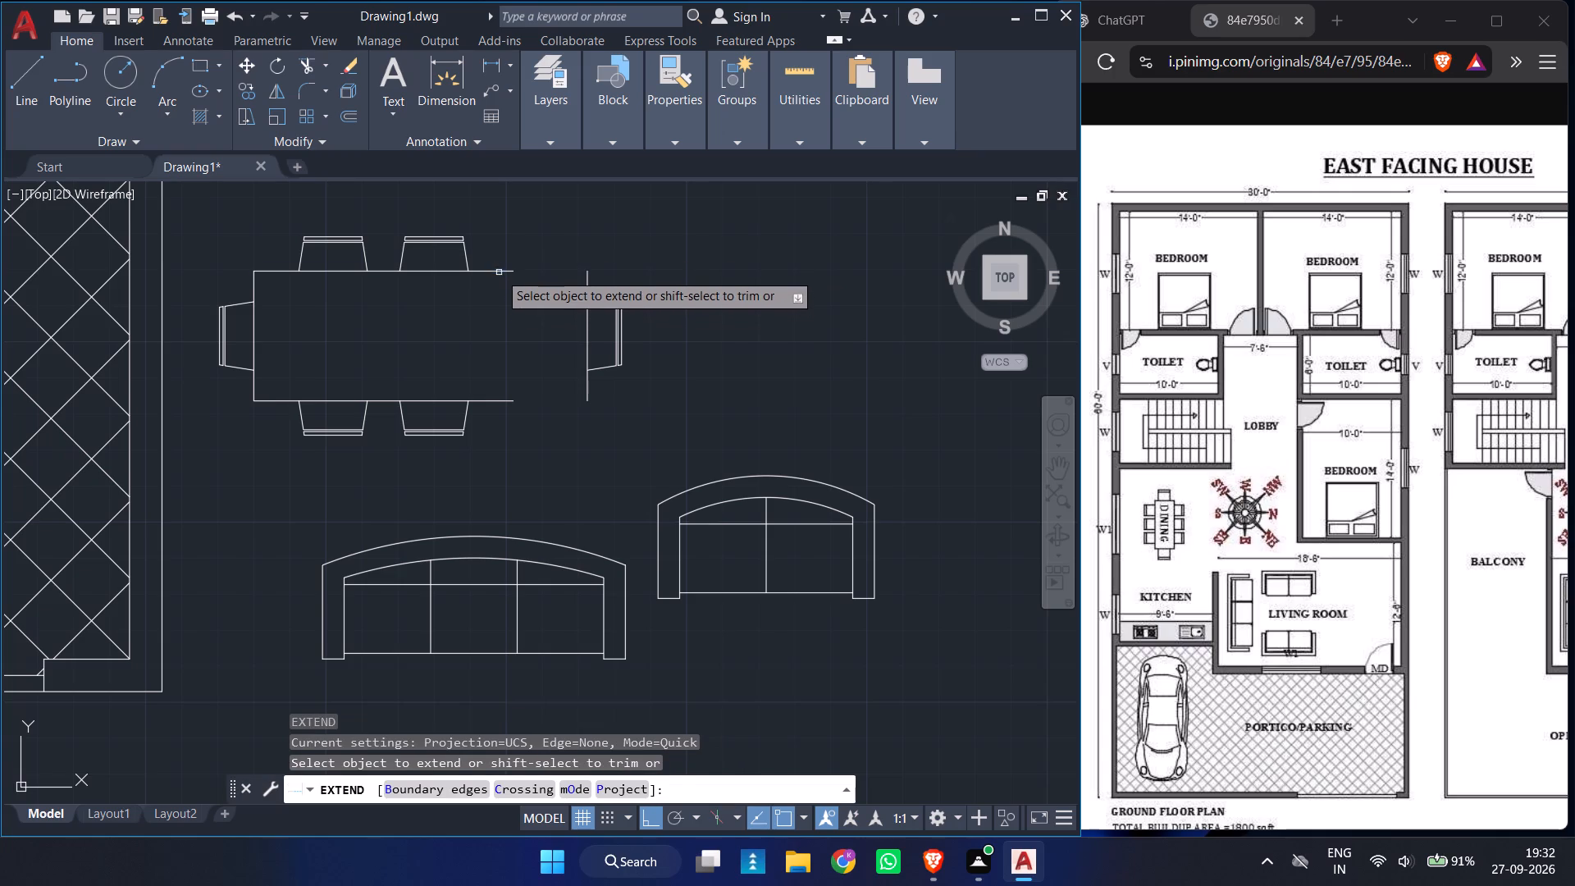
pyautogui.click(499, 269)
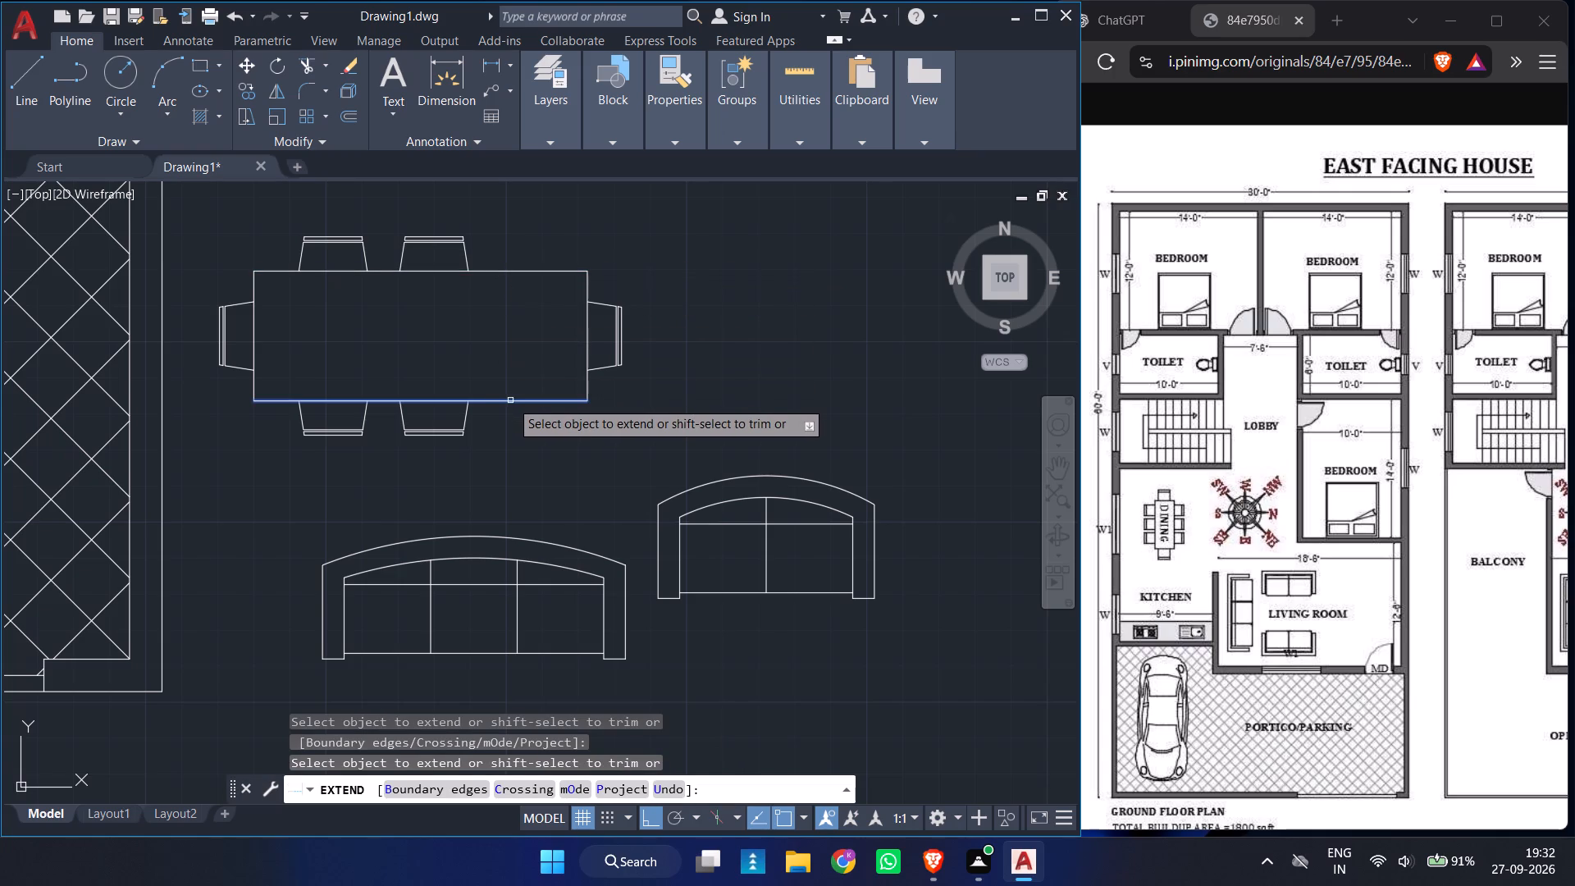
pyautogui.click(510, 400)
pyautogui.press('Escape')
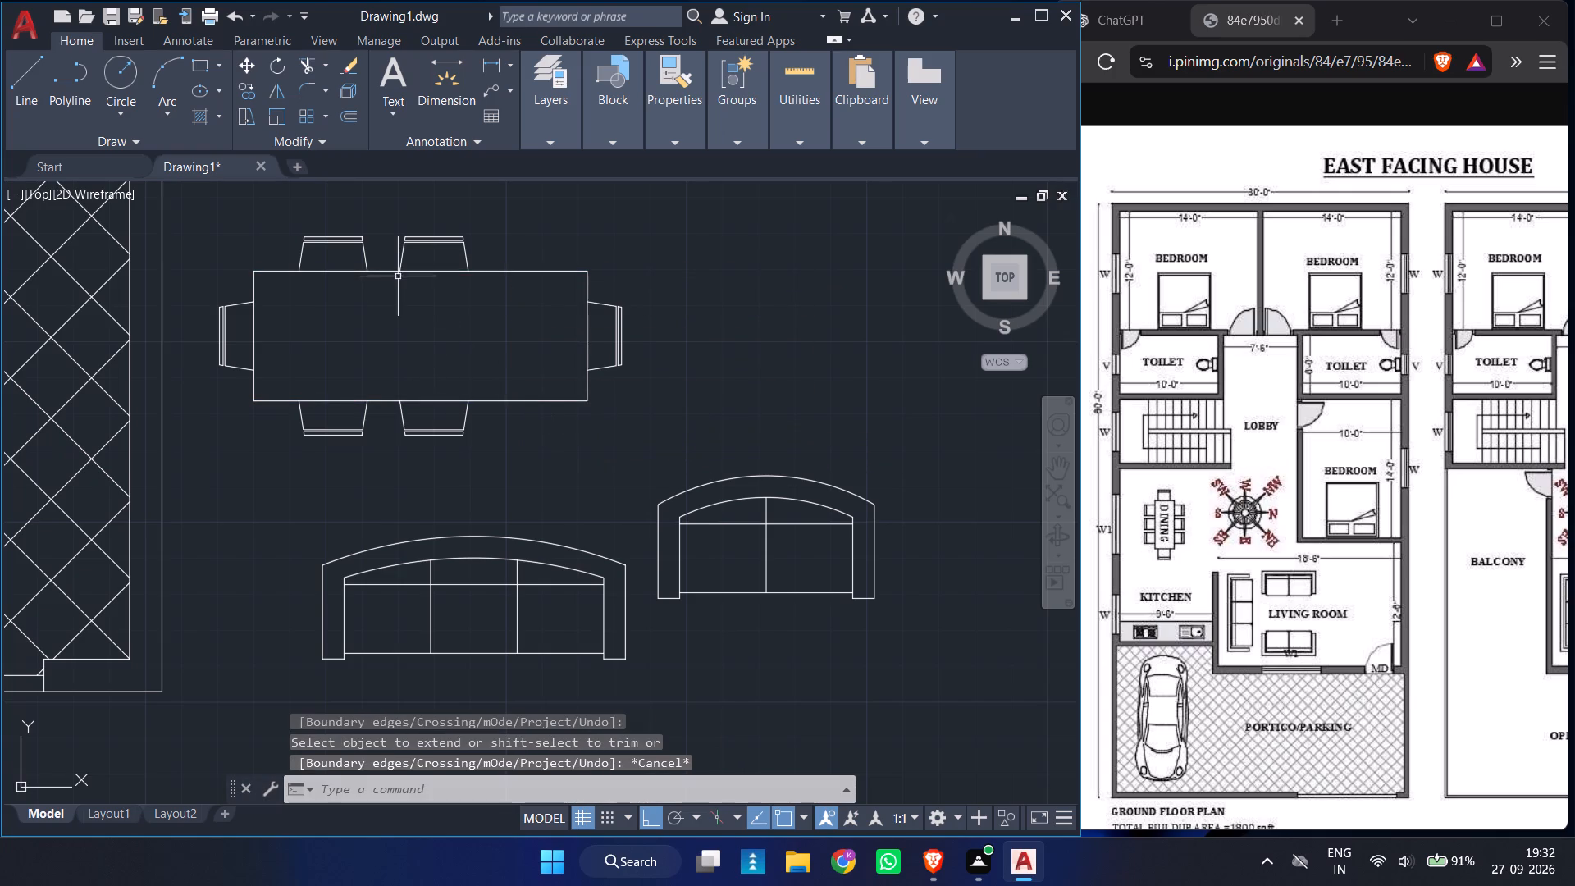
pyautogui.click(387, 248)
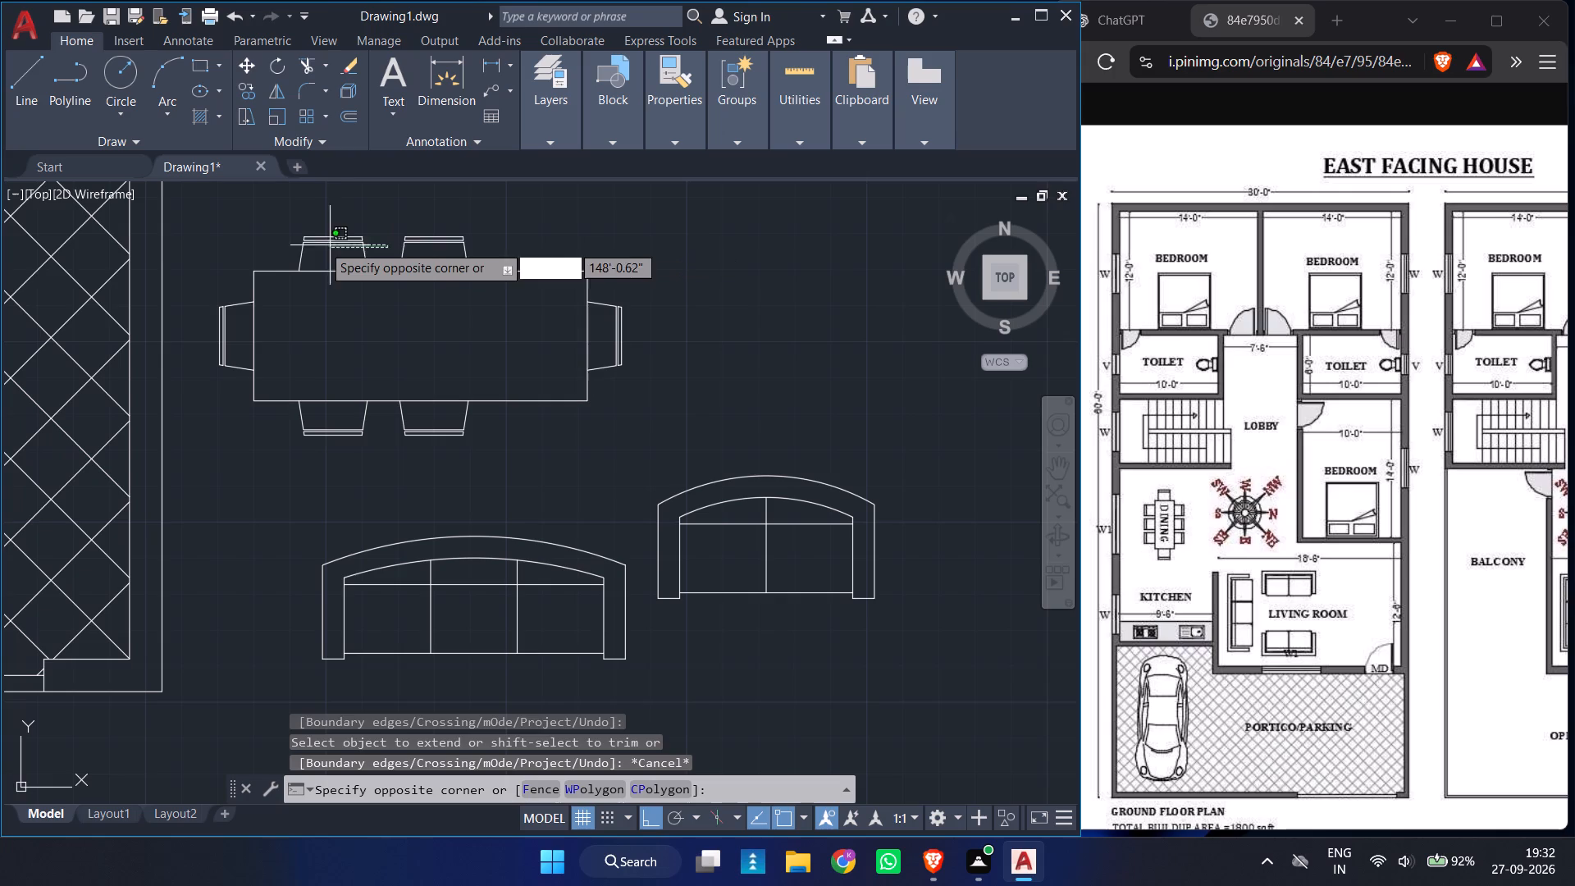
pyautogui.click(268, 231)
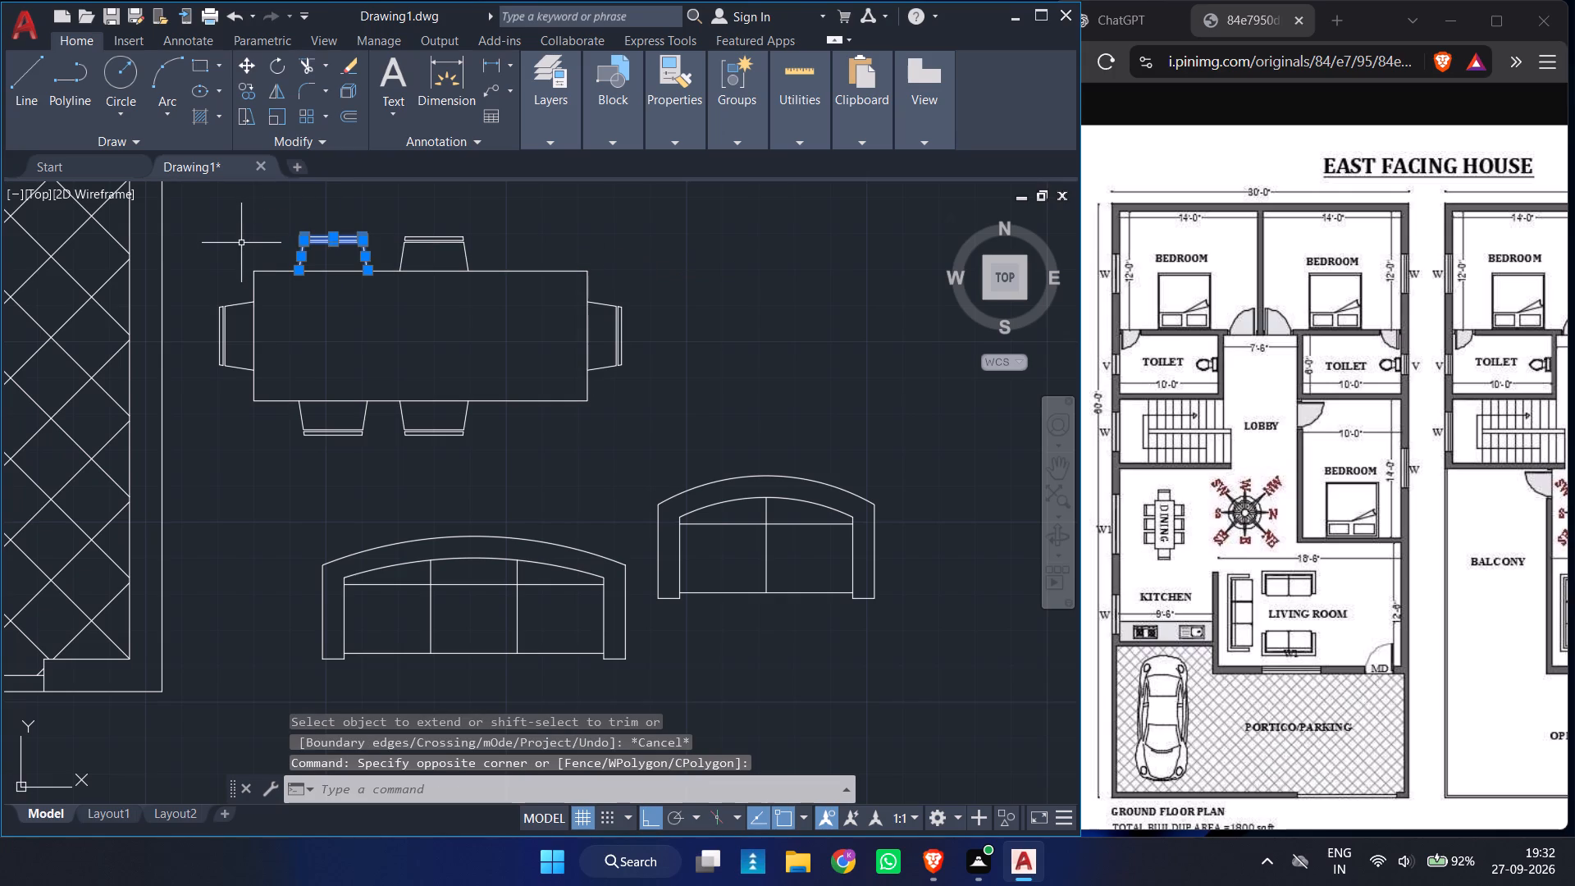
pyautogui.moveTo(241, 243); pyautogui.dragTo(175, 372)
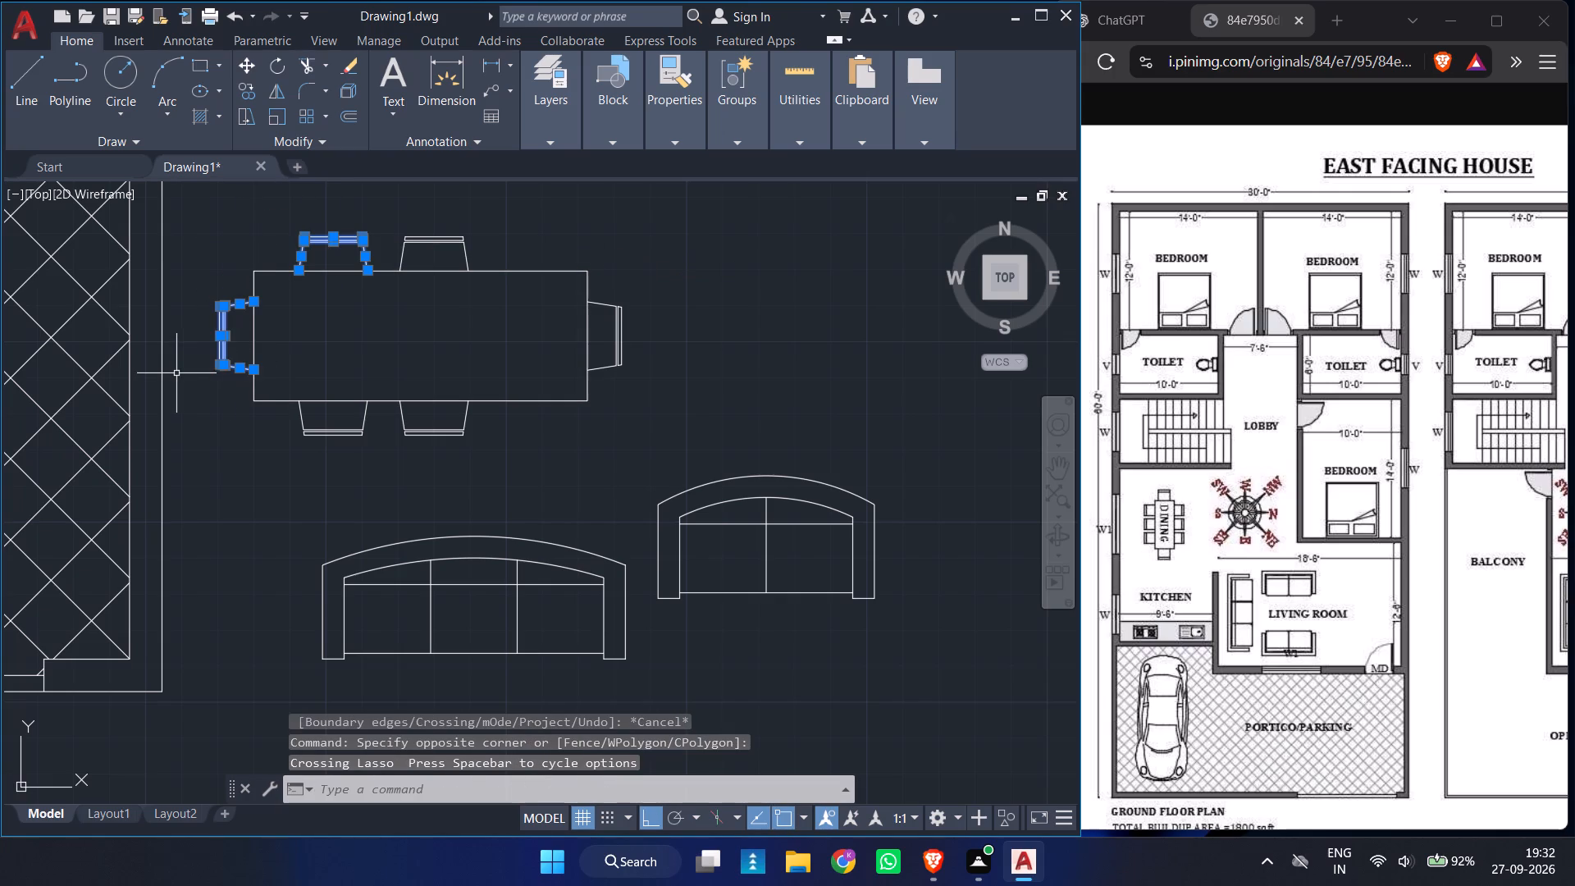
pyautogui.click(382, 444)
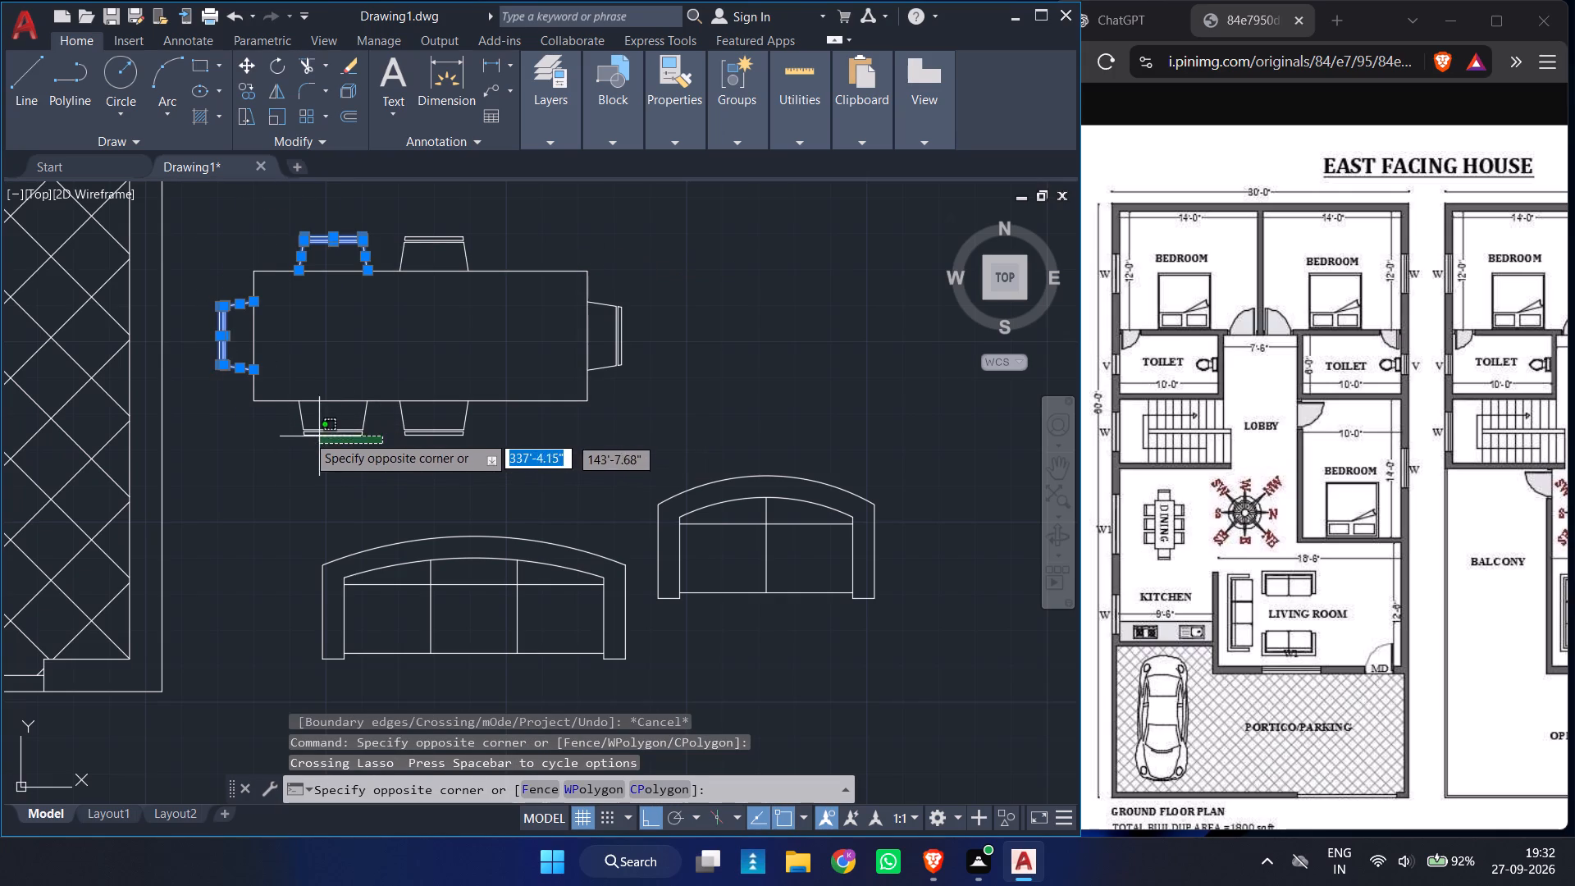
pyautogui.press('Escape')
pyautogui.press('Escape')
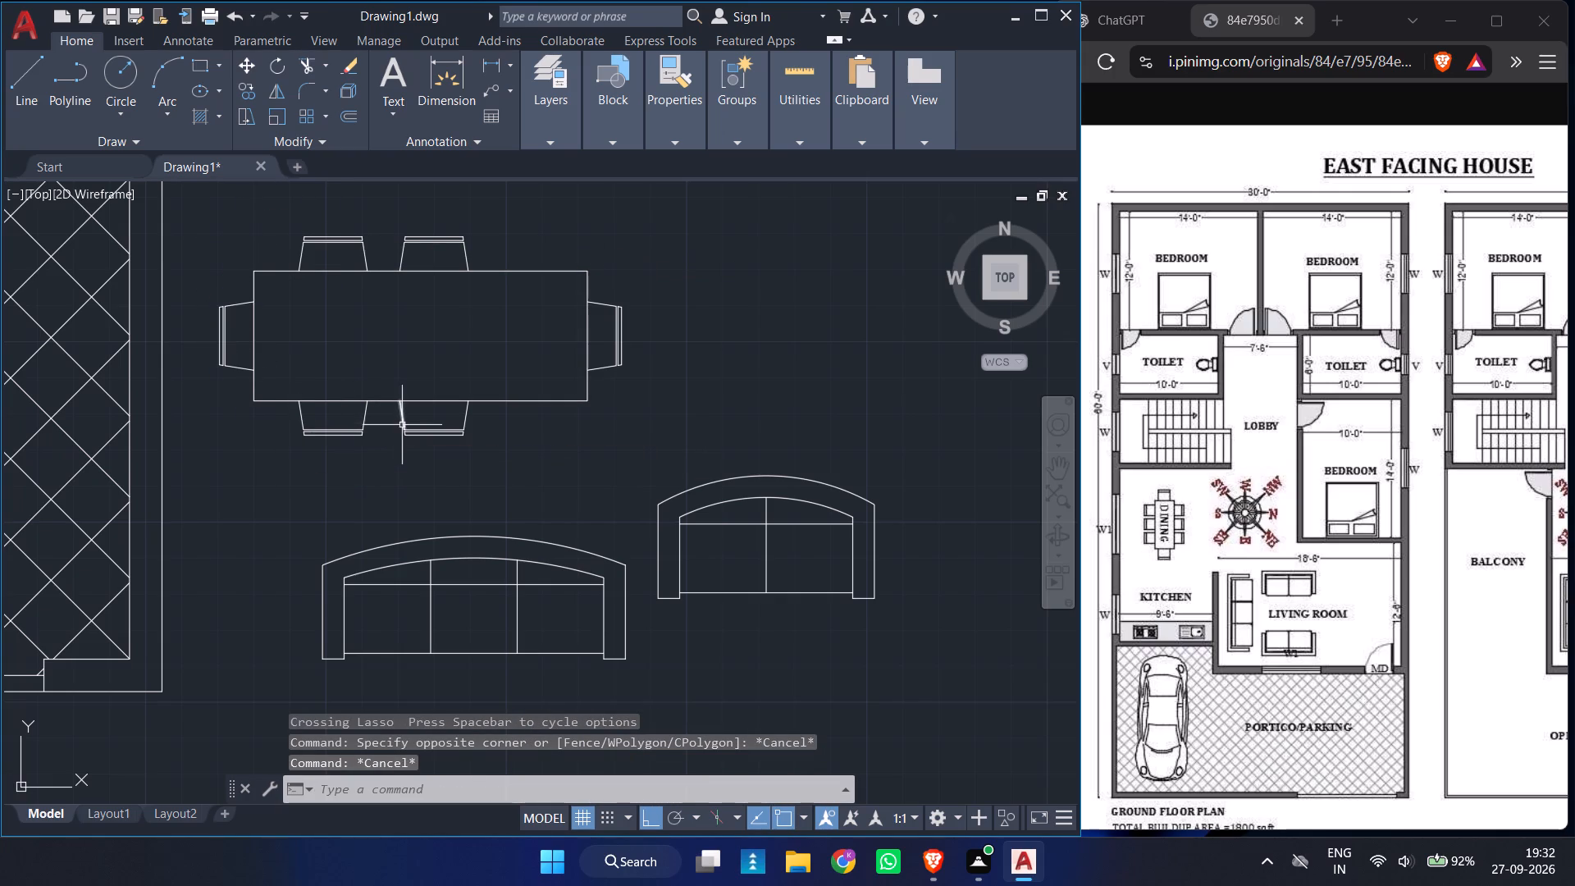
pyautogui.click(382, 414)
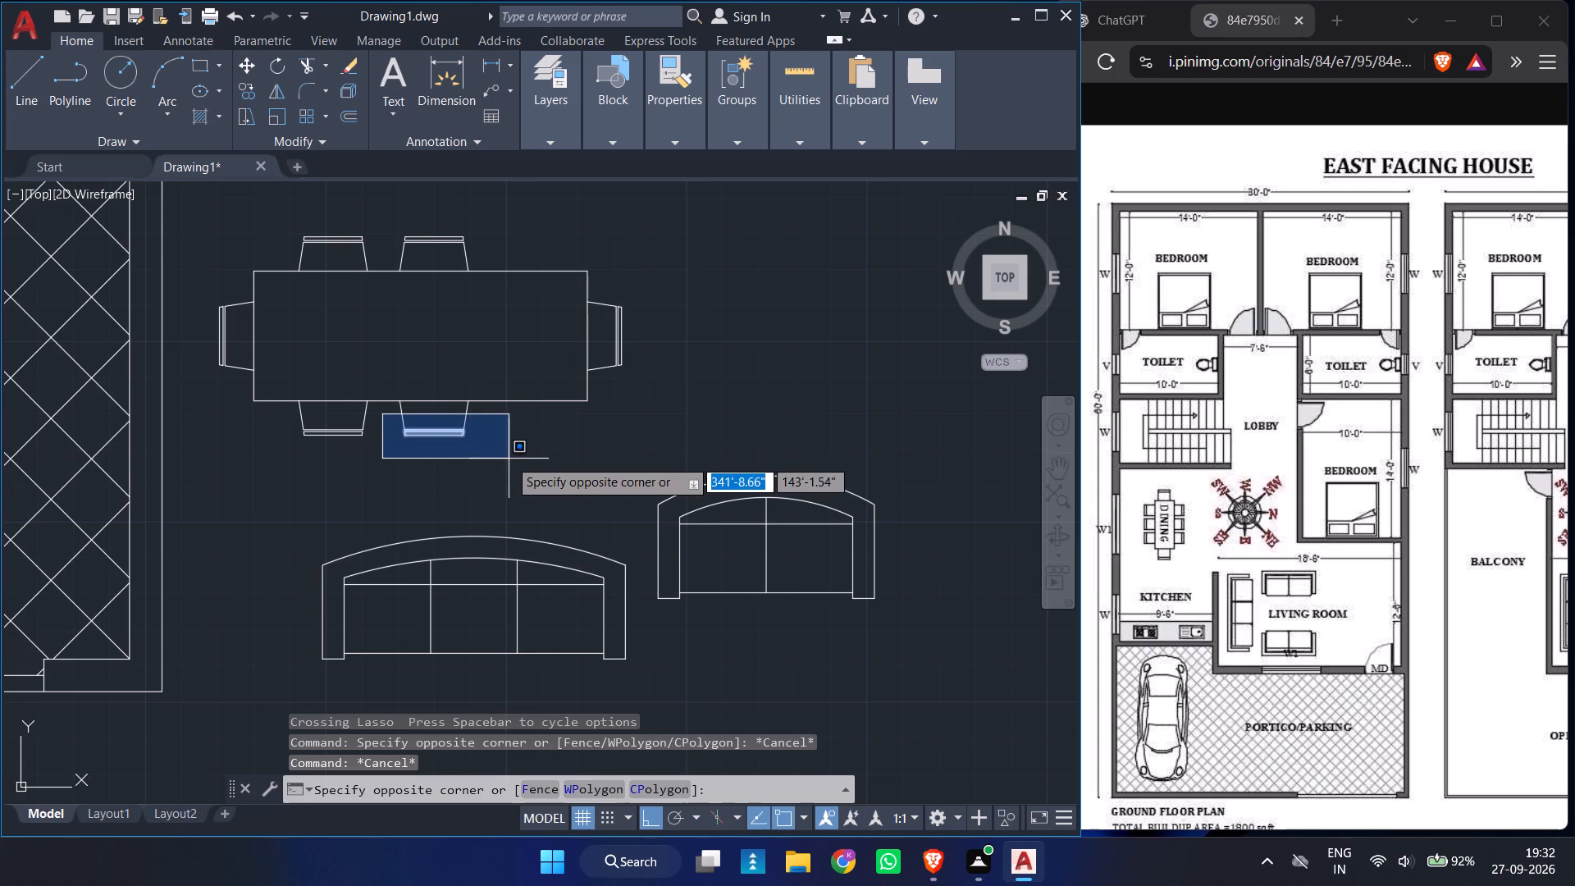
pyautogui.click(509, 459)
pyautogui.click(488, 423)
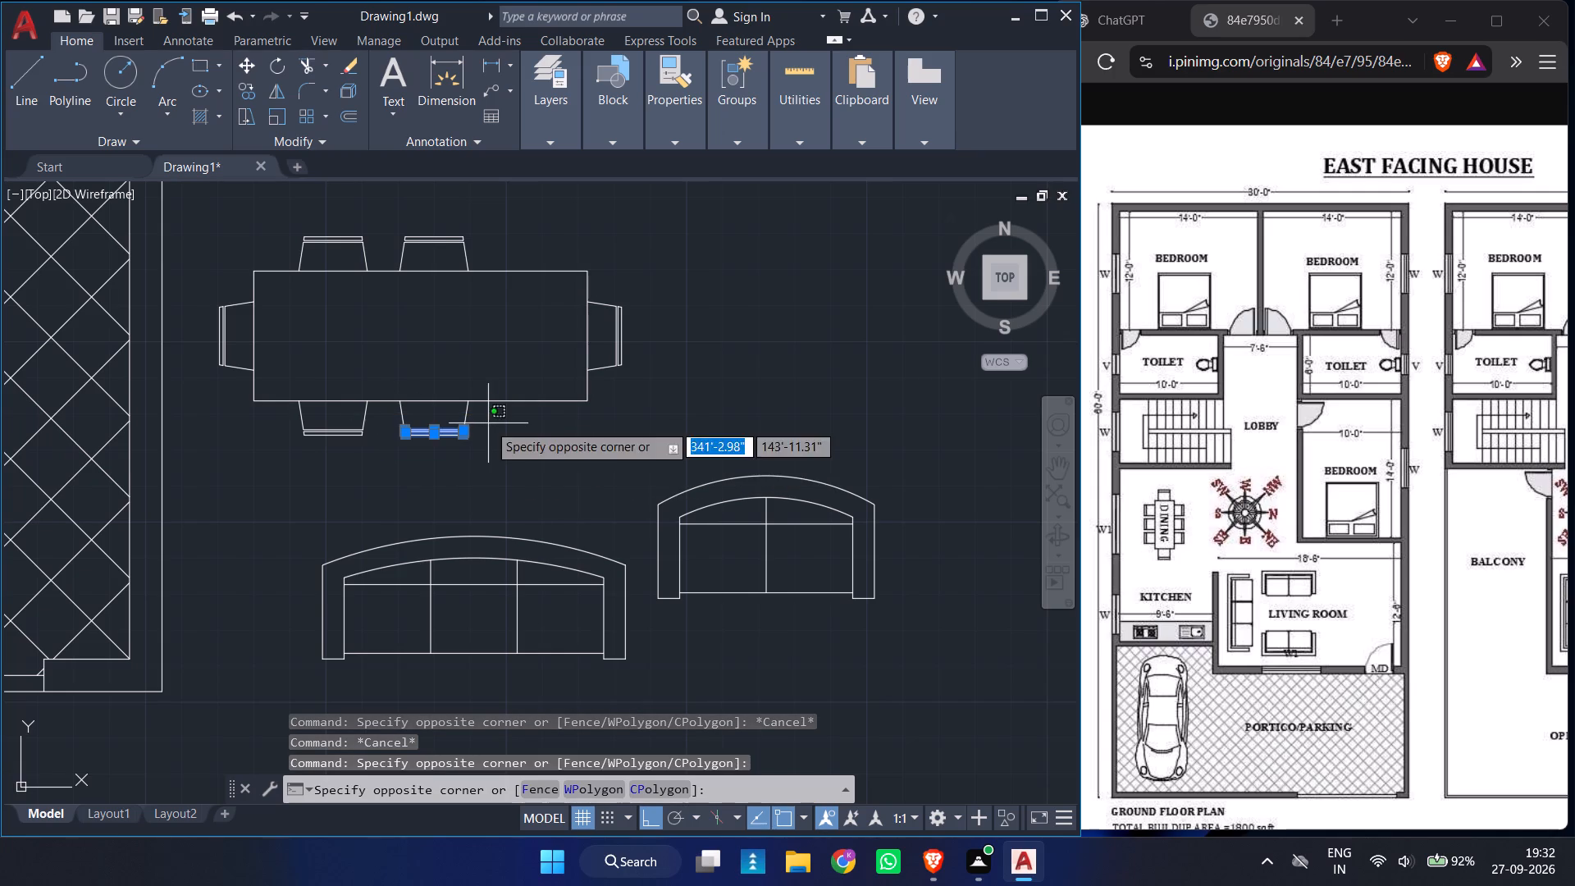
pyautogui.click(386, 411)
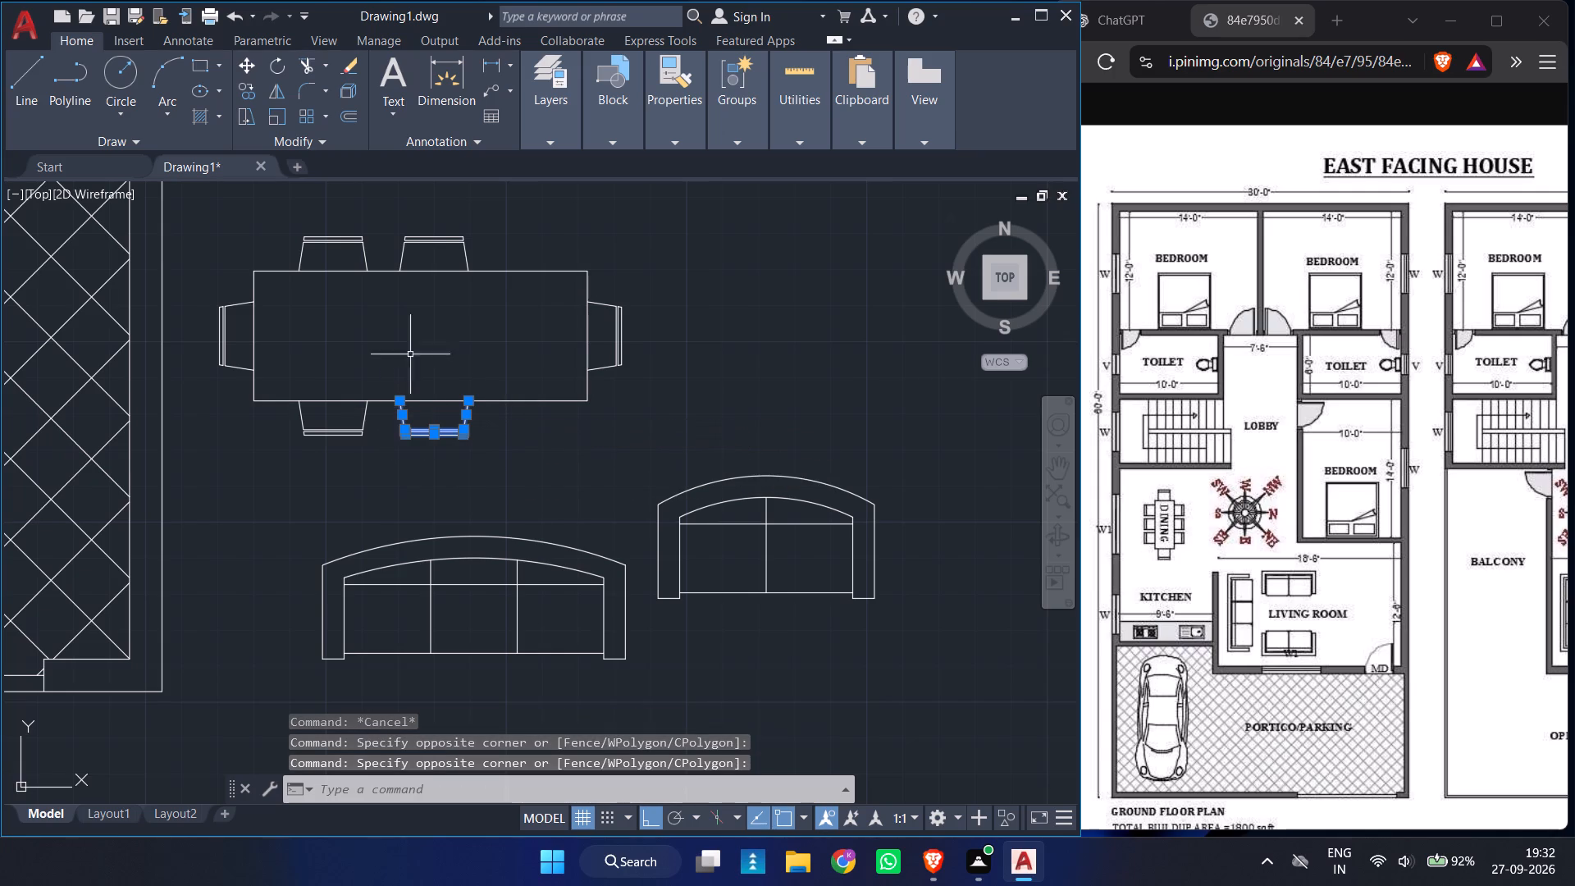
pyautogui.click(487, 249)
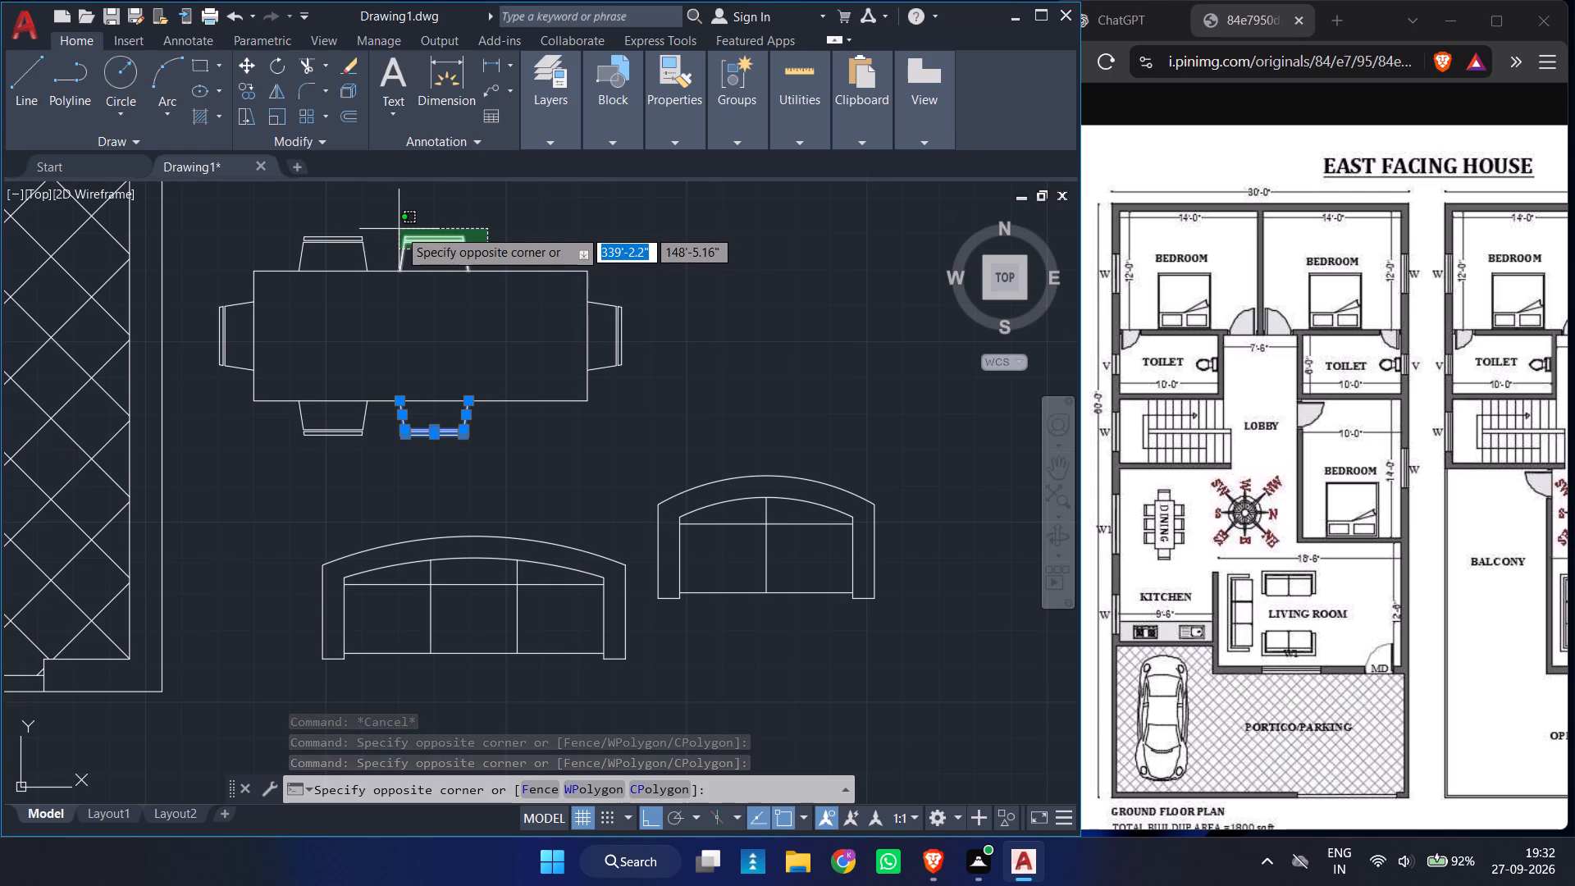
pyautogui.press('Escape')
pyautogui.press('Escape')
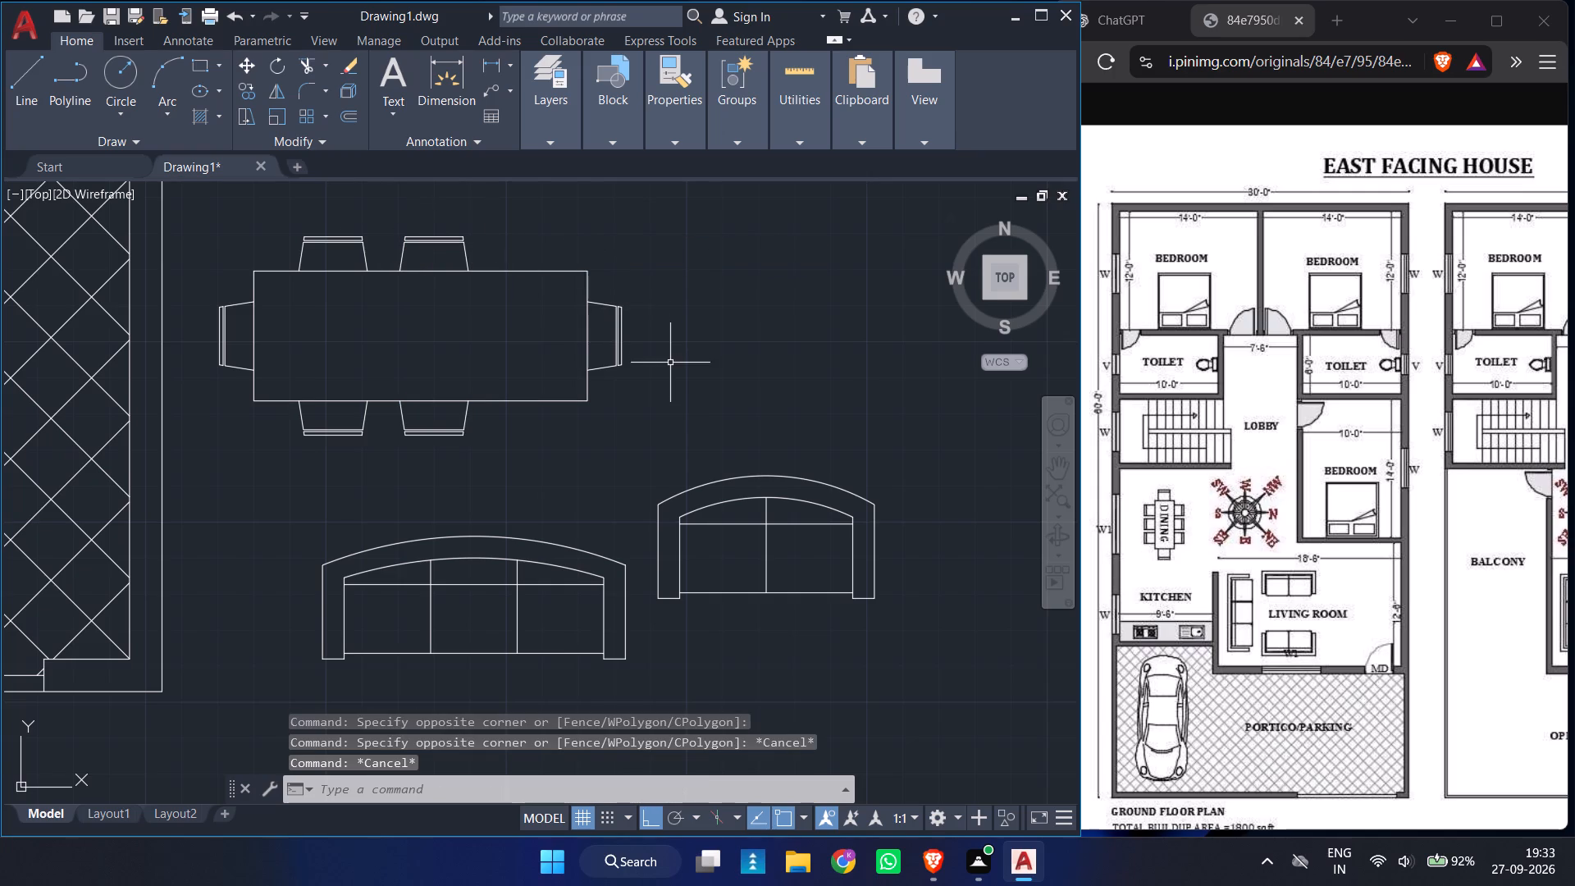
# Delete the dining table's east short edge together with its end chair.
pyautogui.click(673, 384)
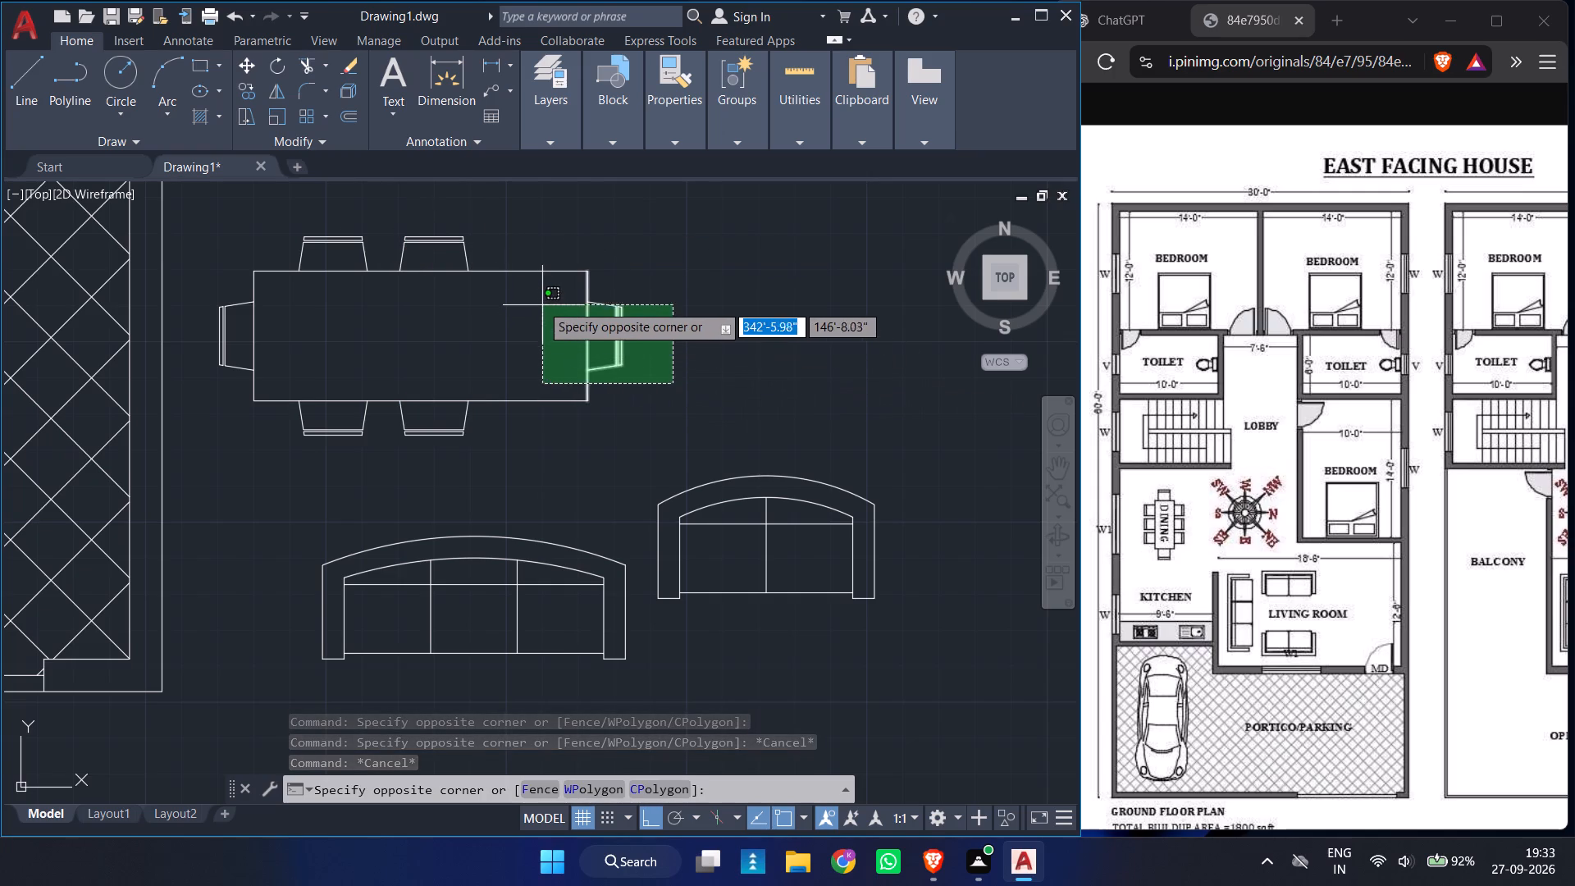
pyautogui.click(541, 298)
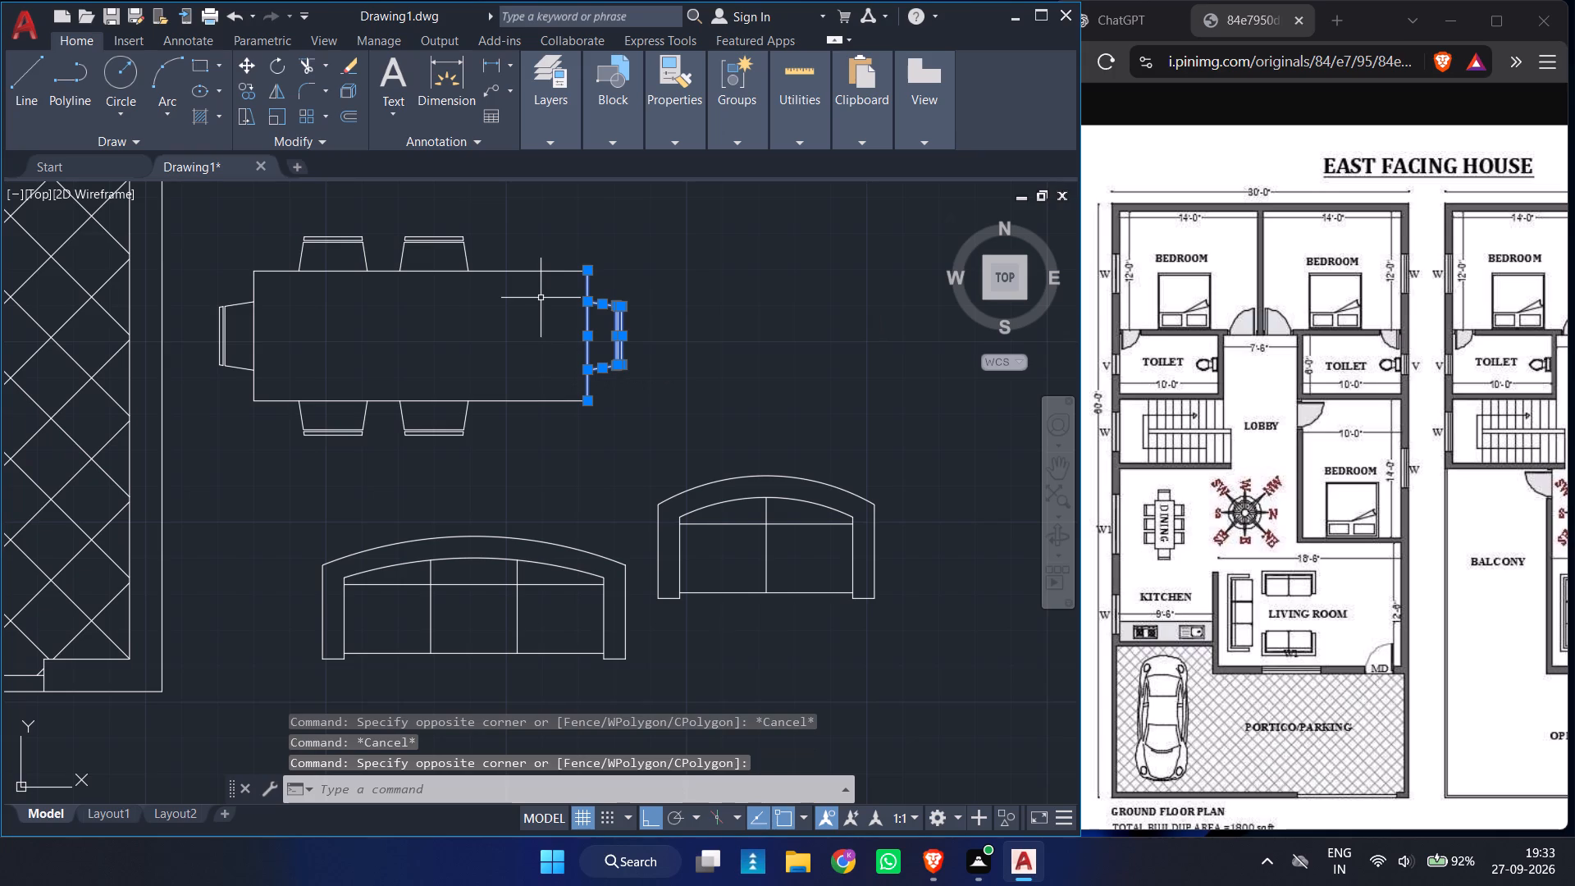
pyautogui.press('Delete')
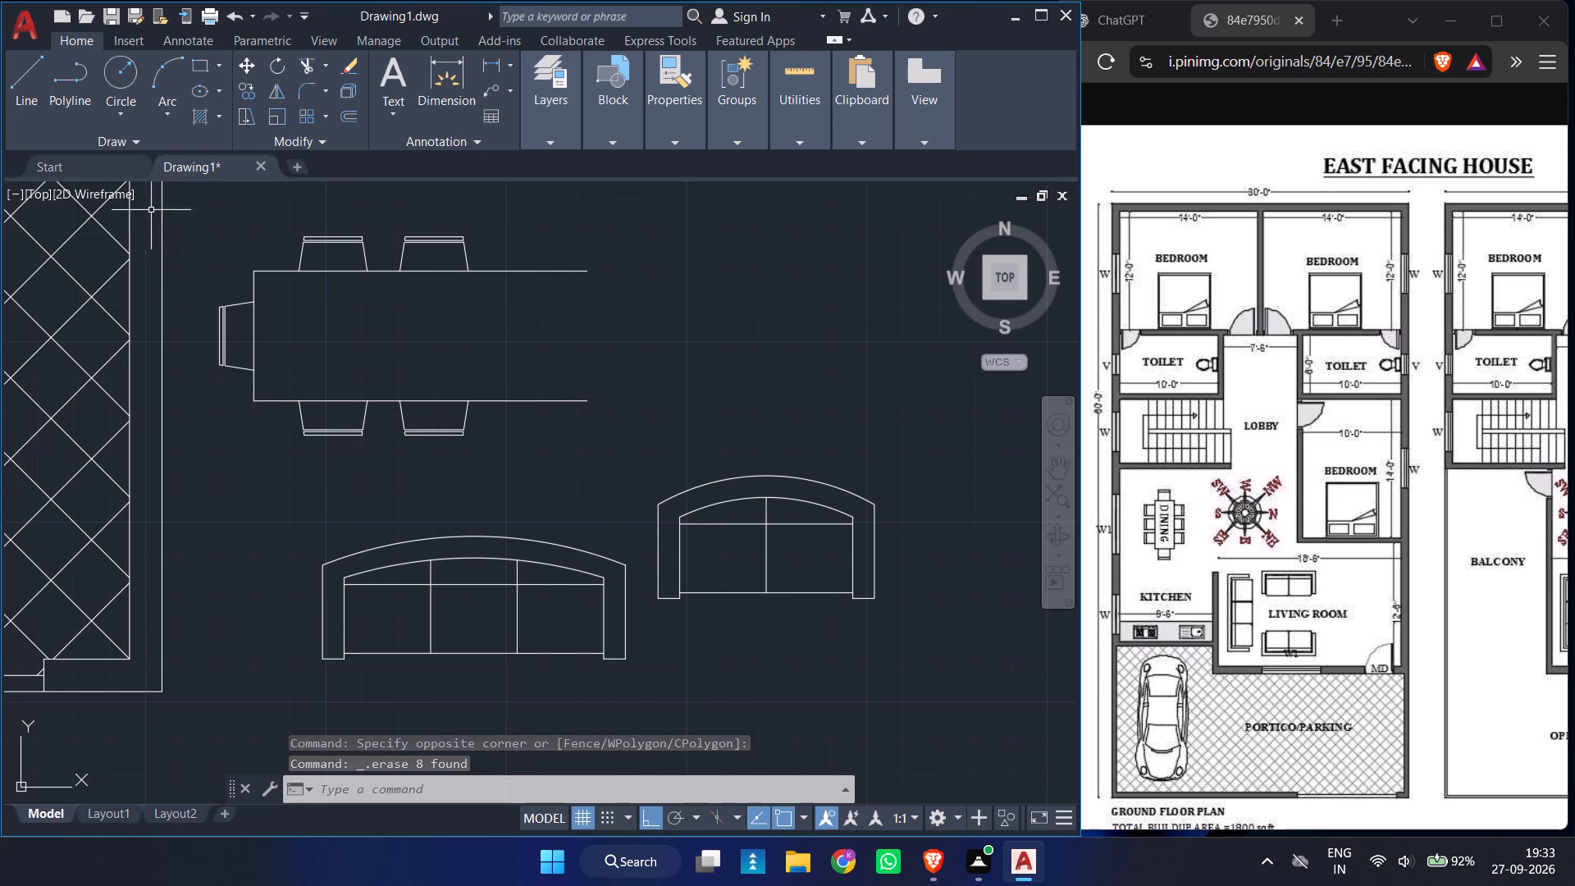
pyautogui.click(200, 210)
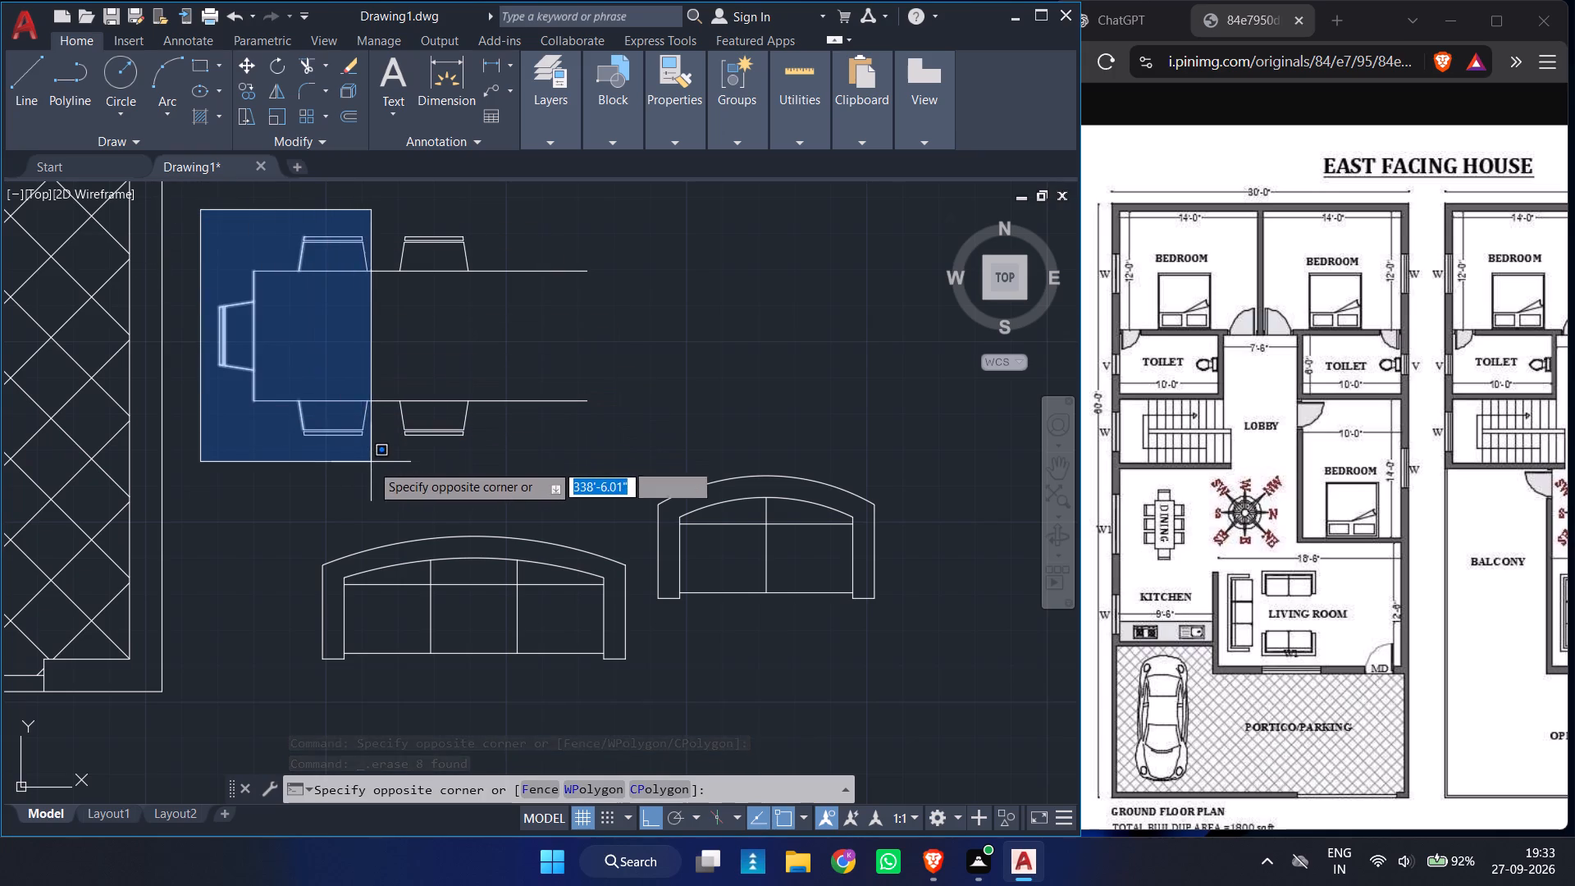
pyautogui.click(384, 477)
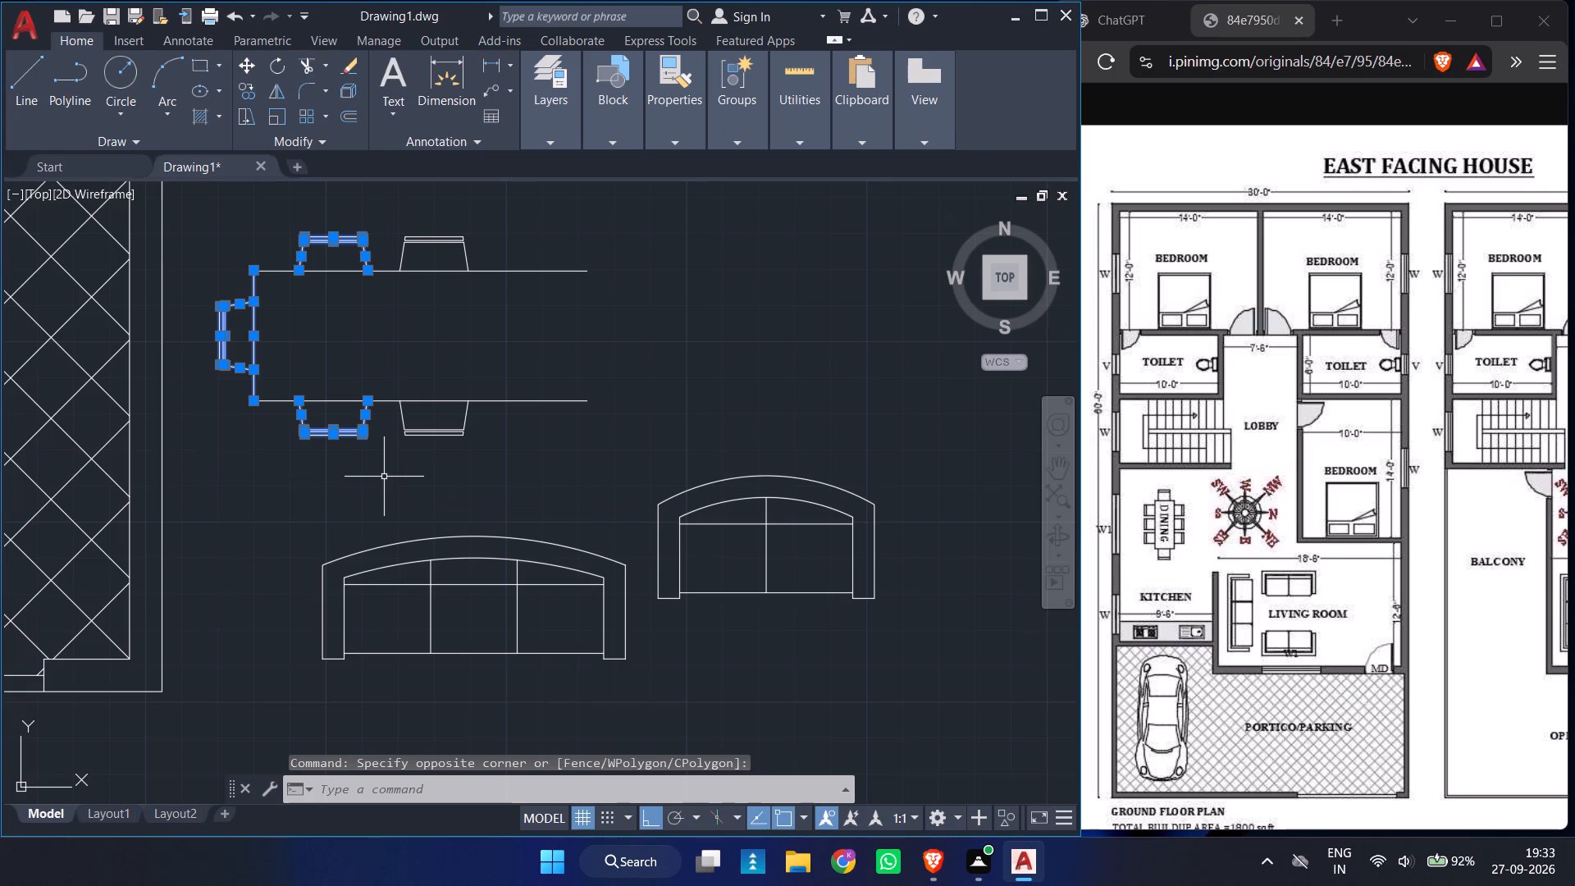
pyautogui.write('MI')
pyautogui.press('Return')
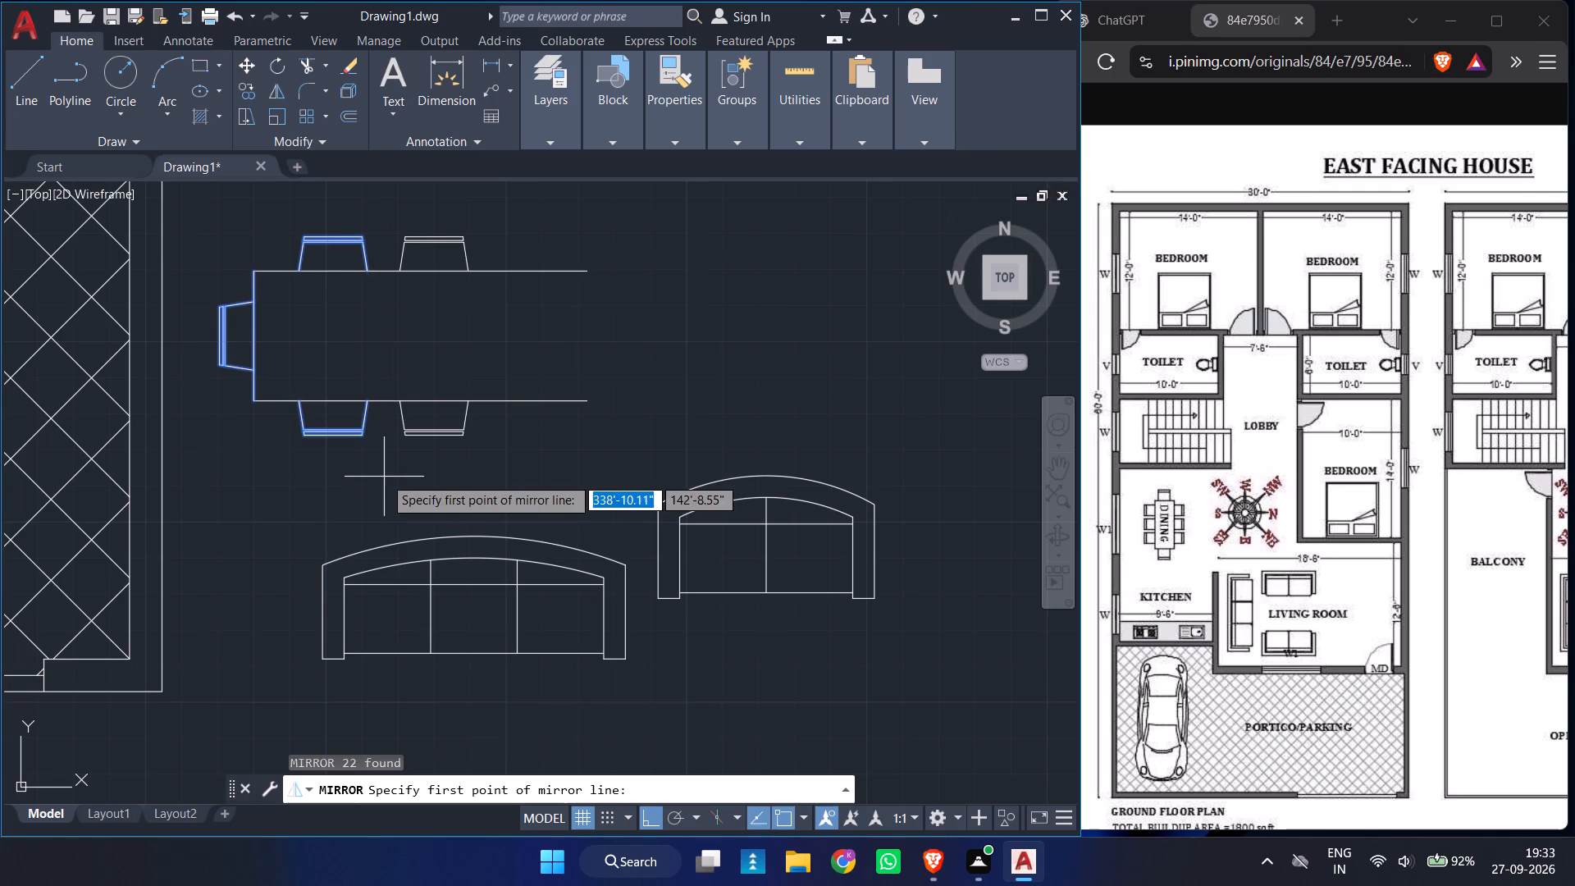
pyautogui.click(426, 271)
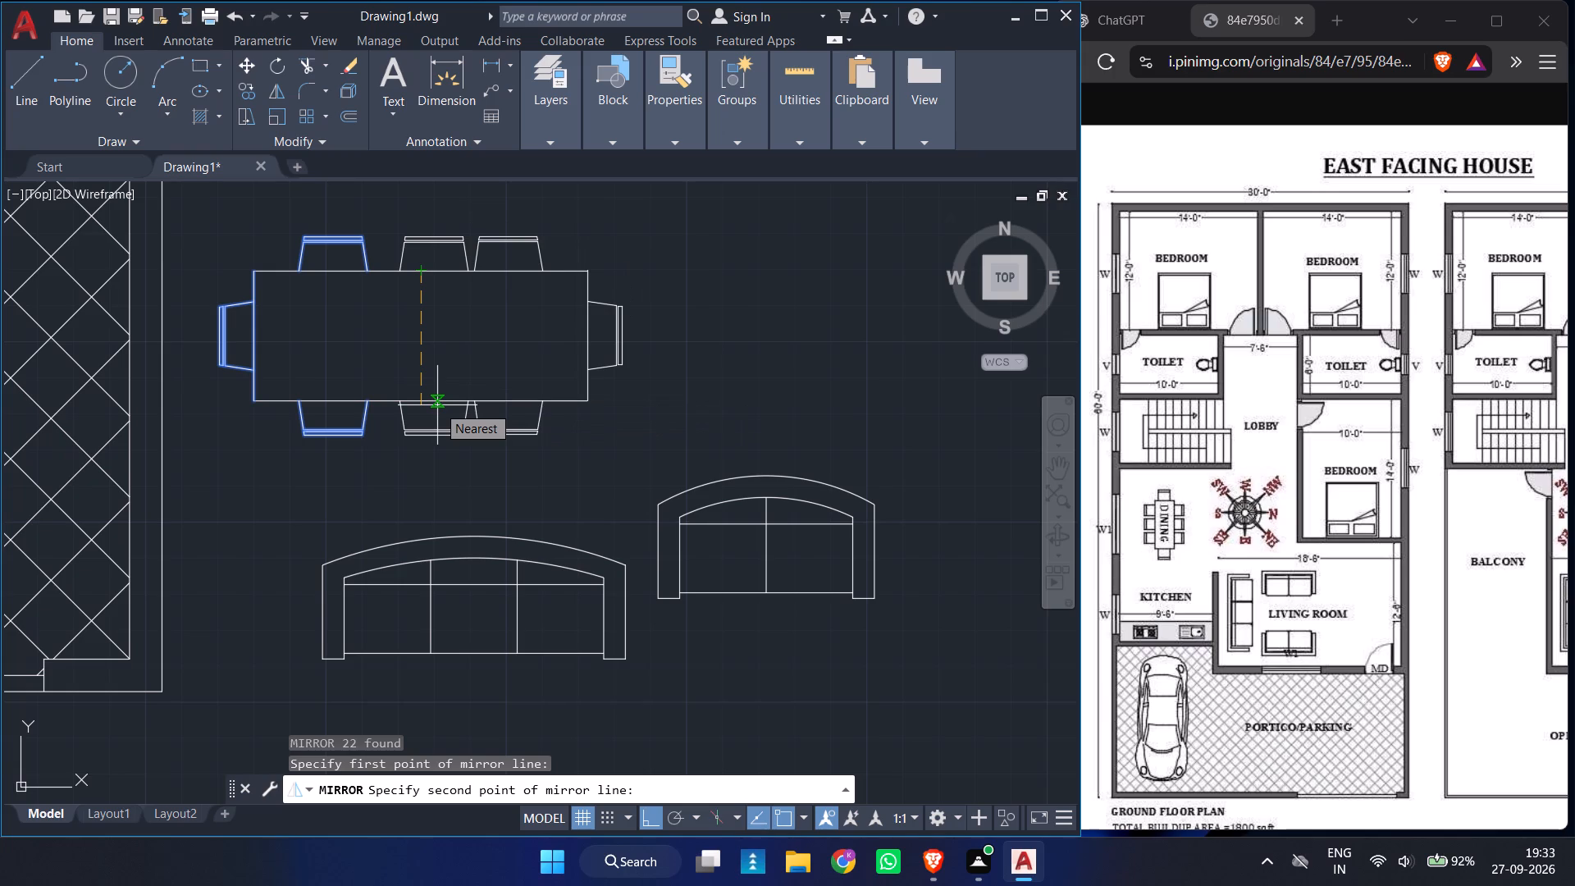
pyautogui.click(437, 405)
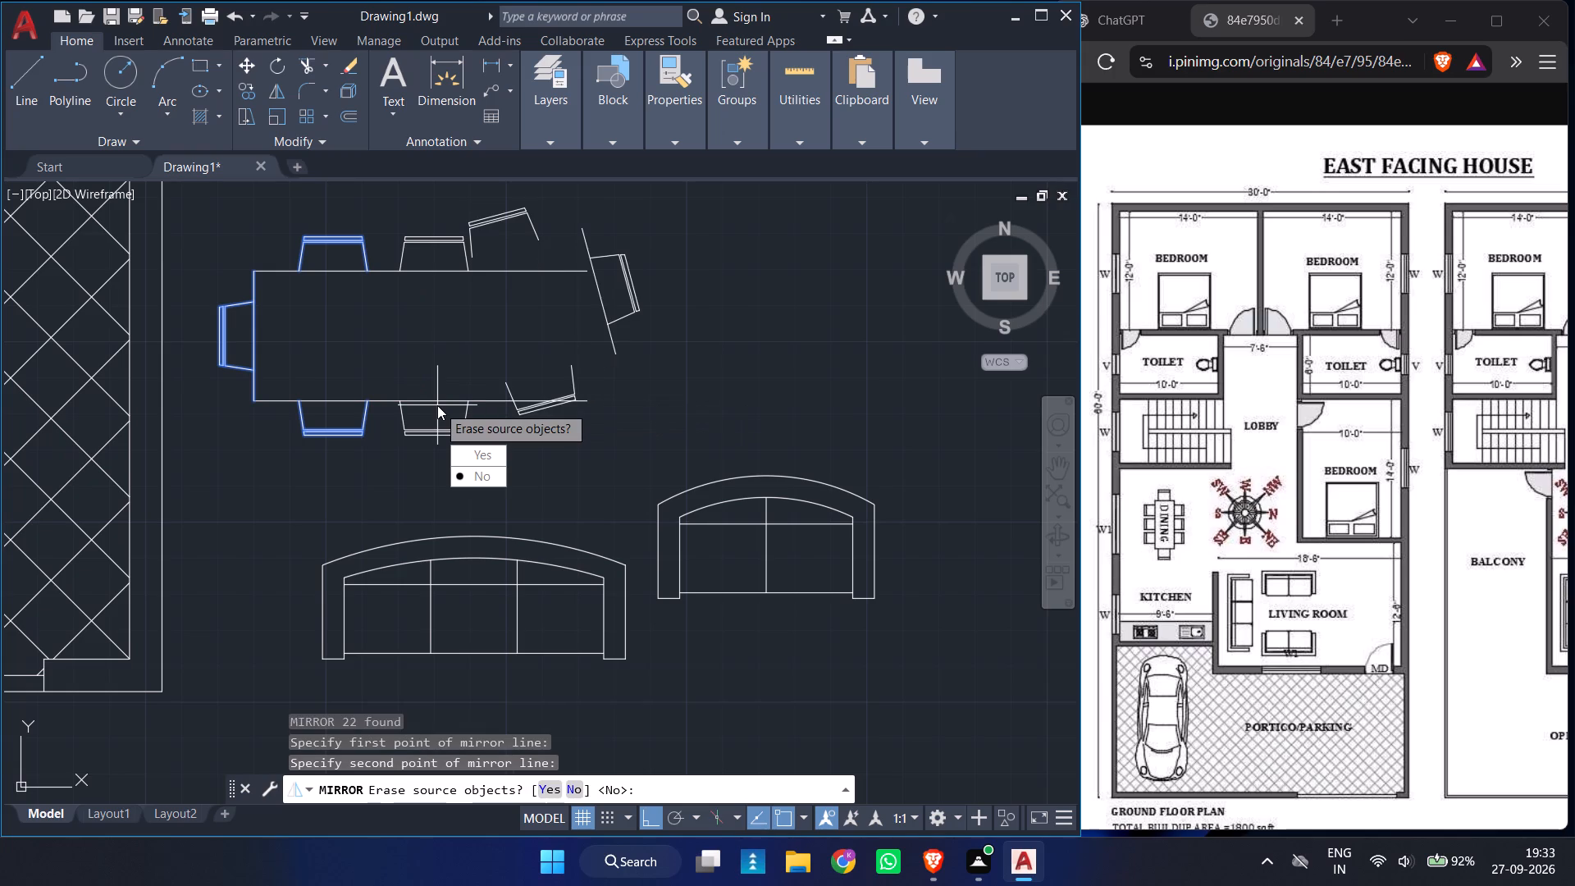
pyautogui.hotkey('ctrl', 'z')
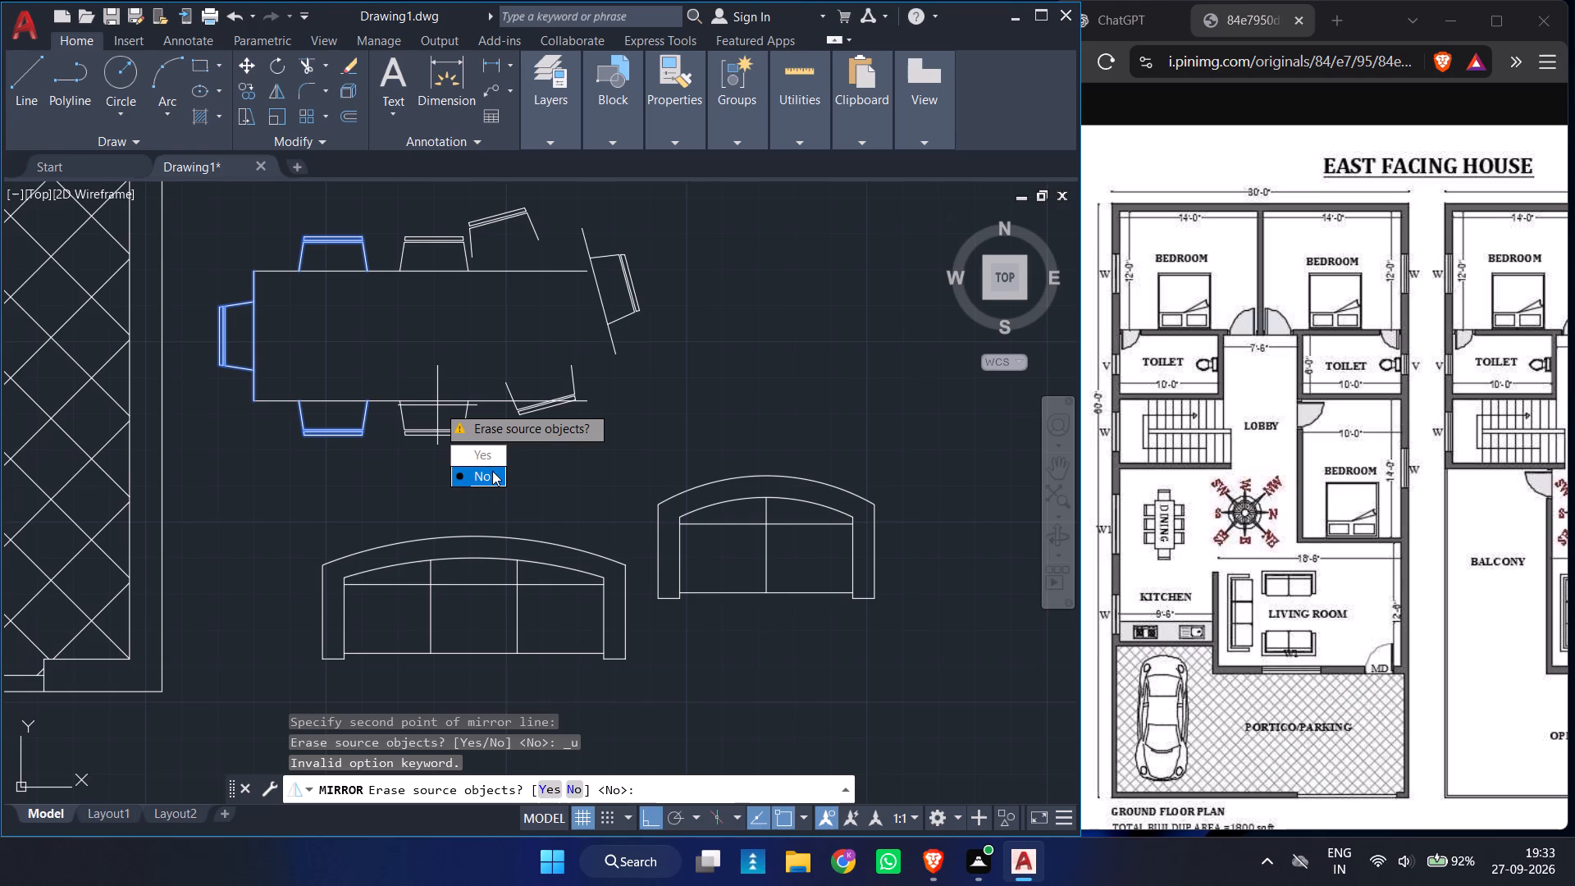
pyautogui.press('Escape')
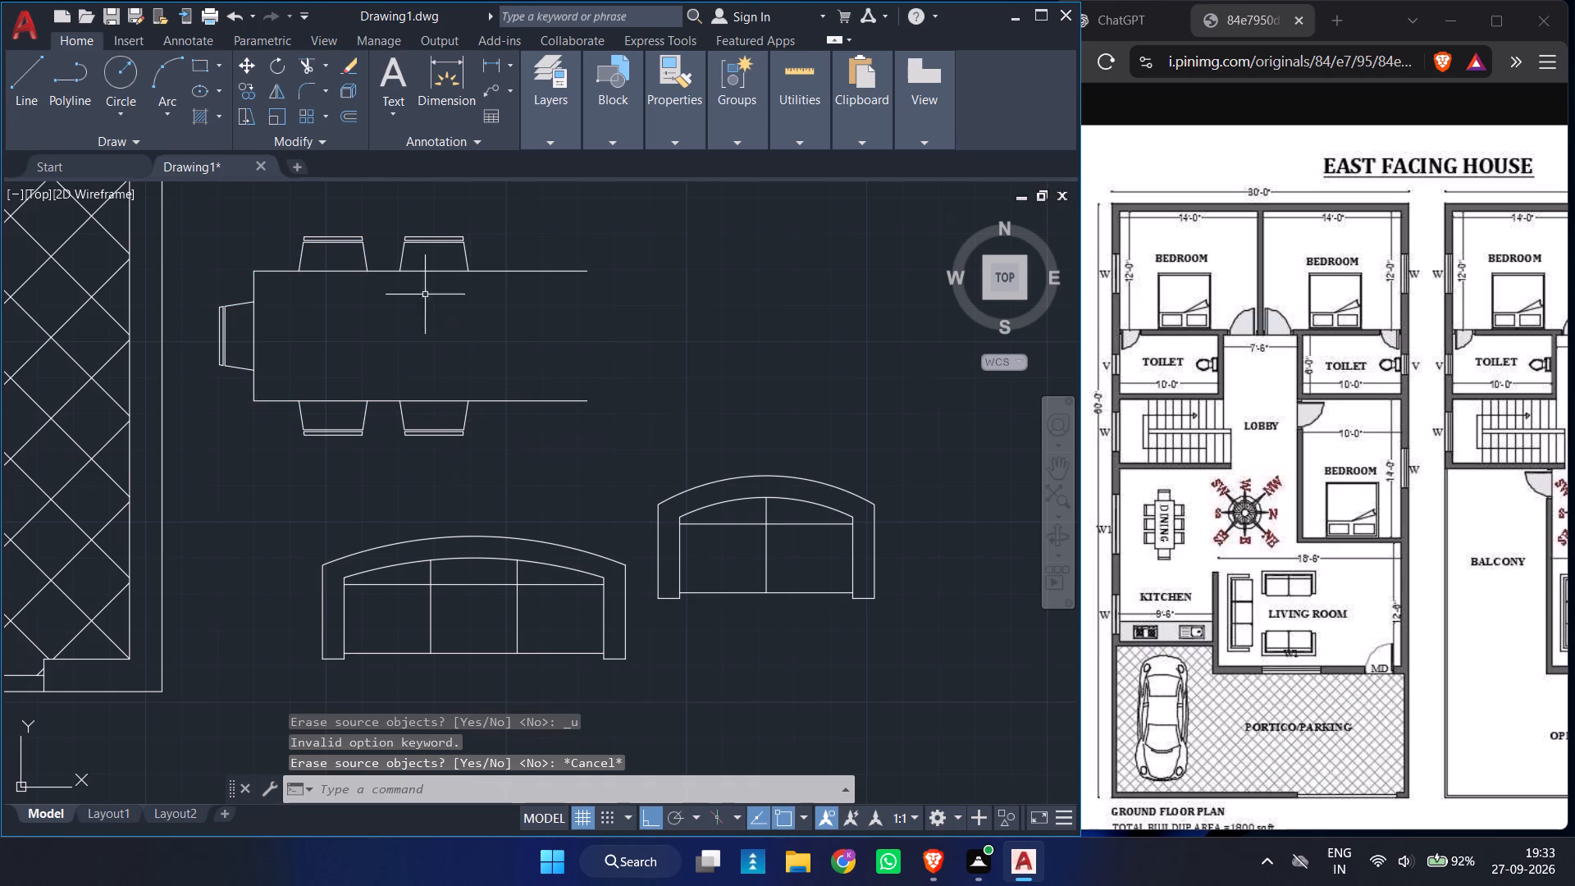
# Mirror the table's west short edge, end chair and two westernmost side chairs about the vertical midline of the other side chairs, keeping the originals.
pyautogui.click(366, 217)
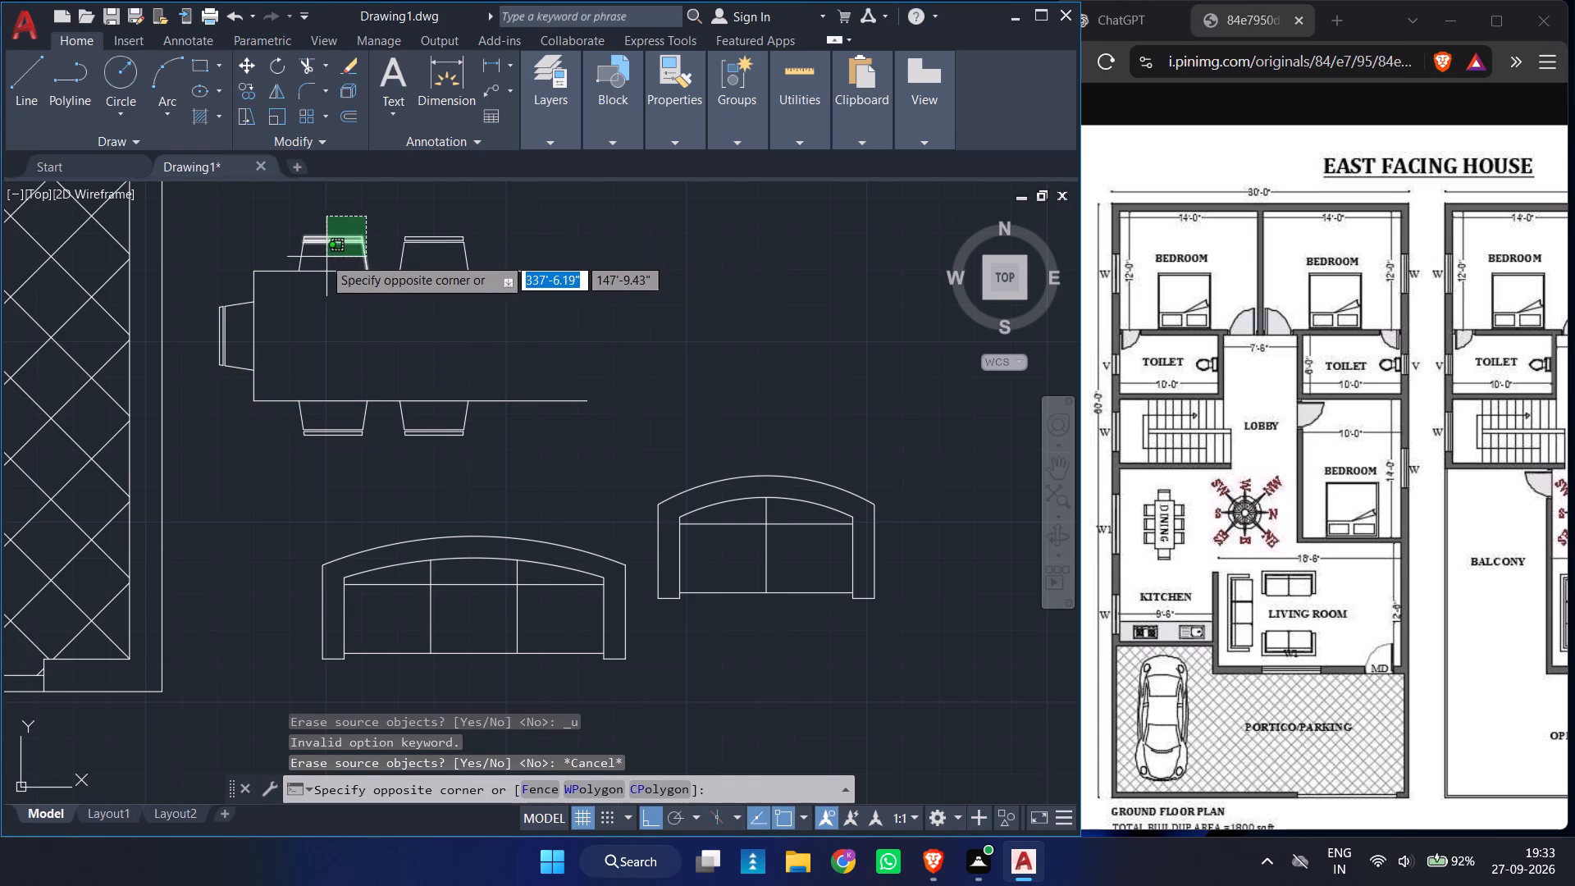
pyautogui.click(270, 249)
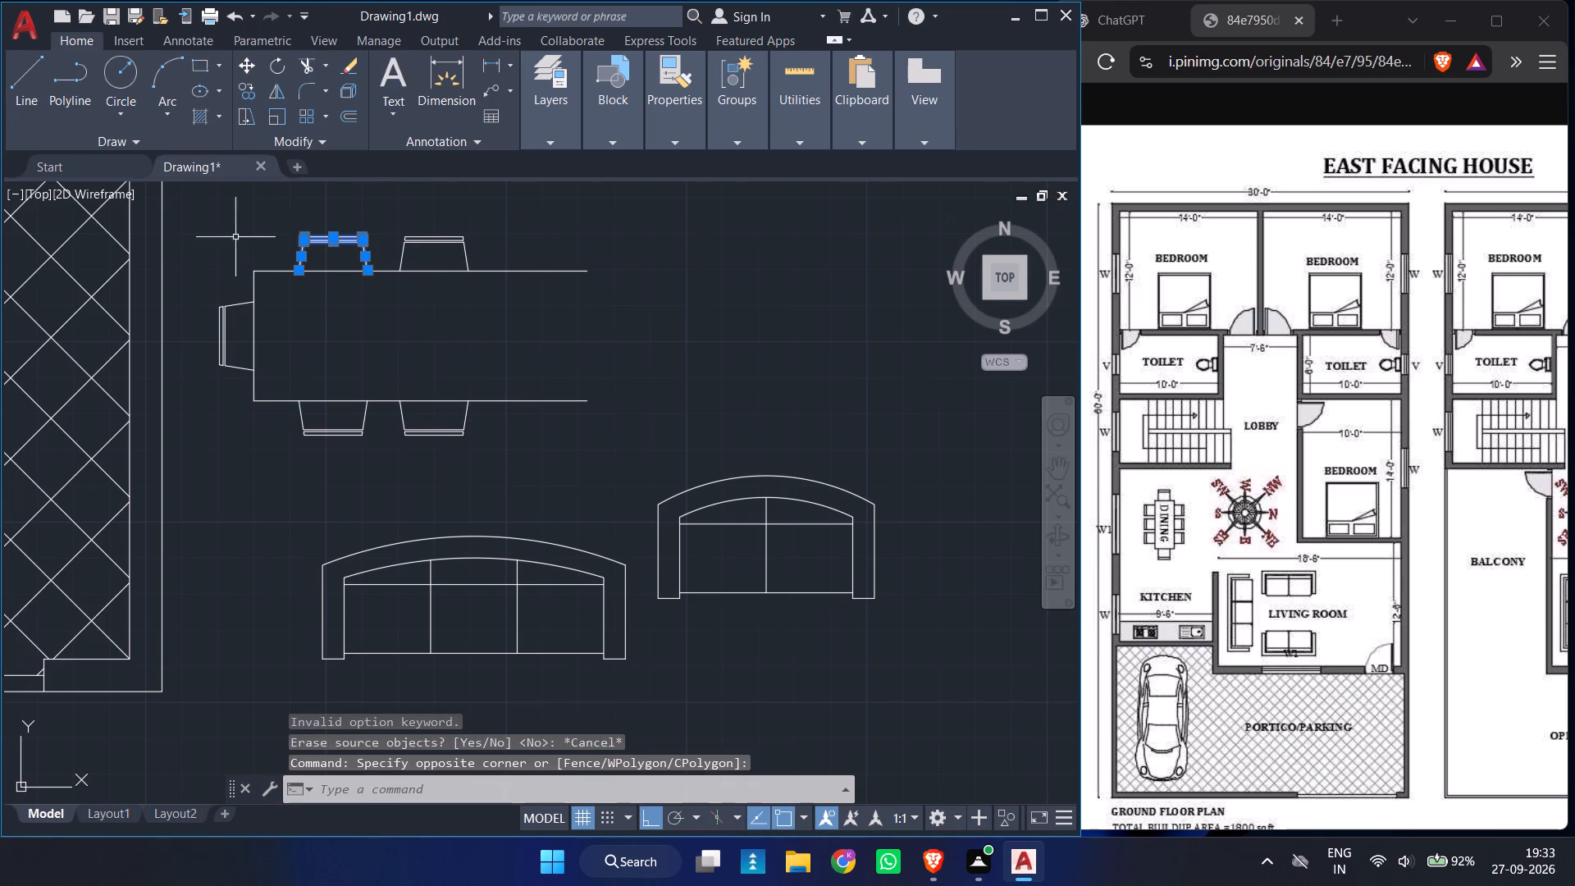
pyautogui.click(198, 220)
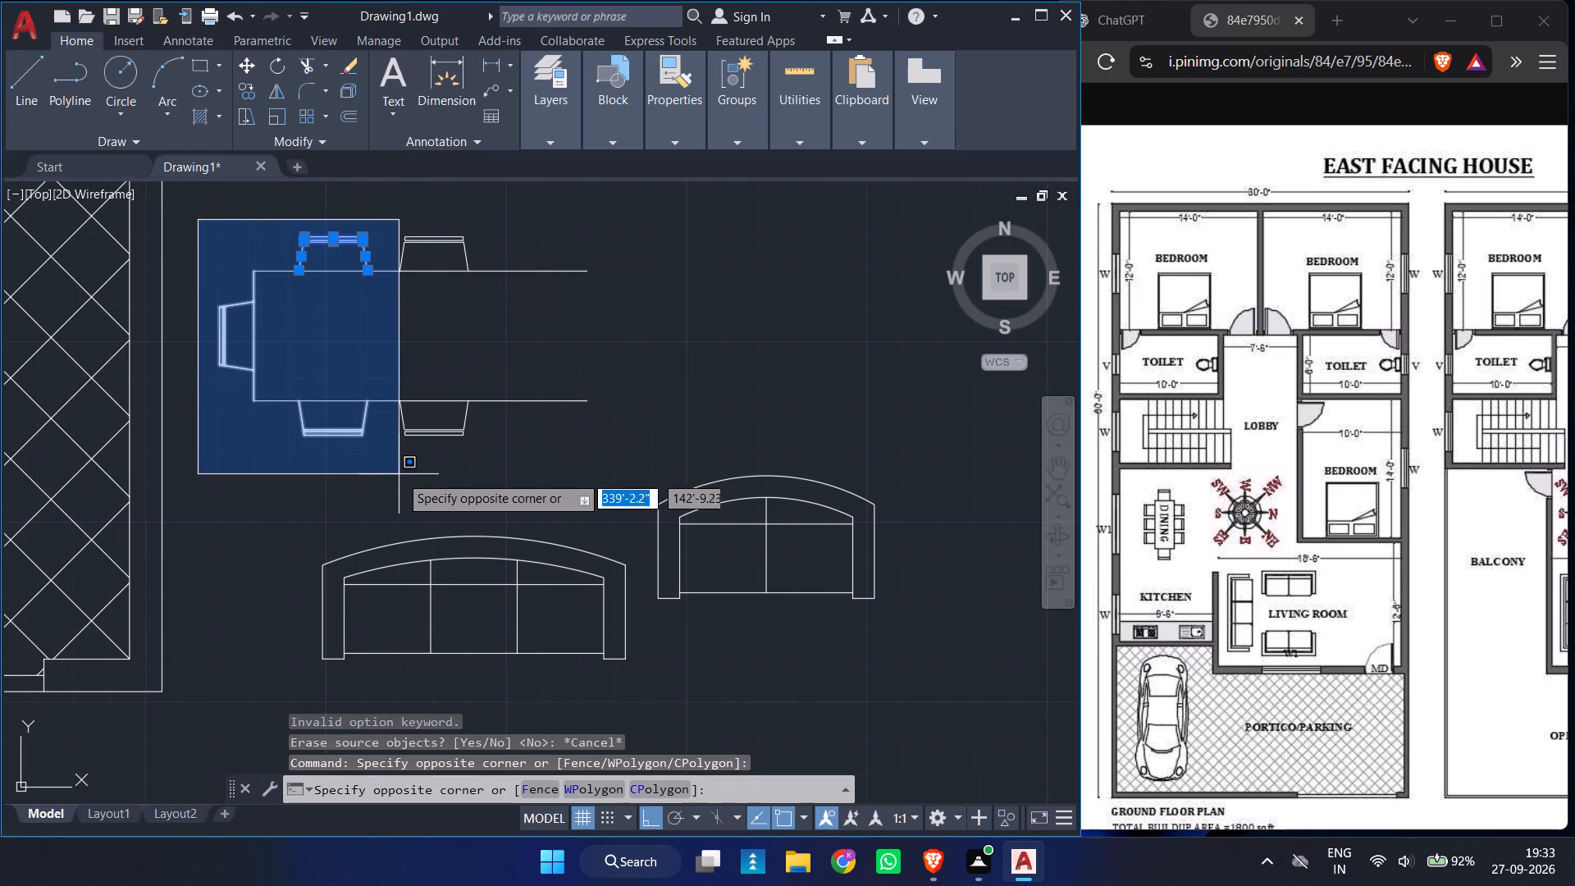
pyautogui.click(385, 468)
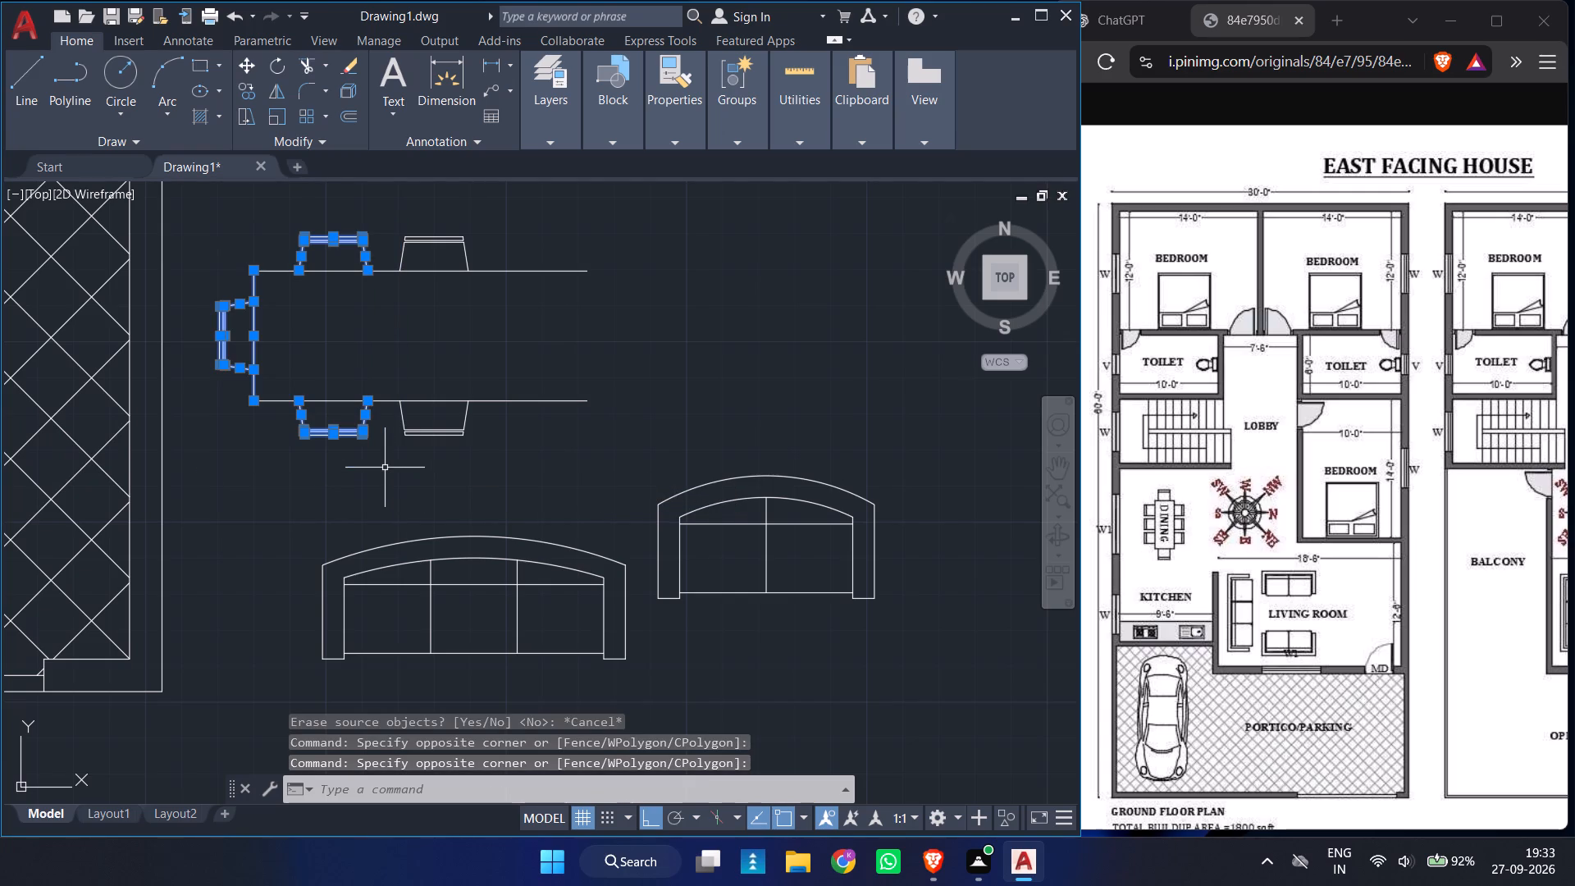
pyautogui.write('MI')
pyautogui.press('Return')
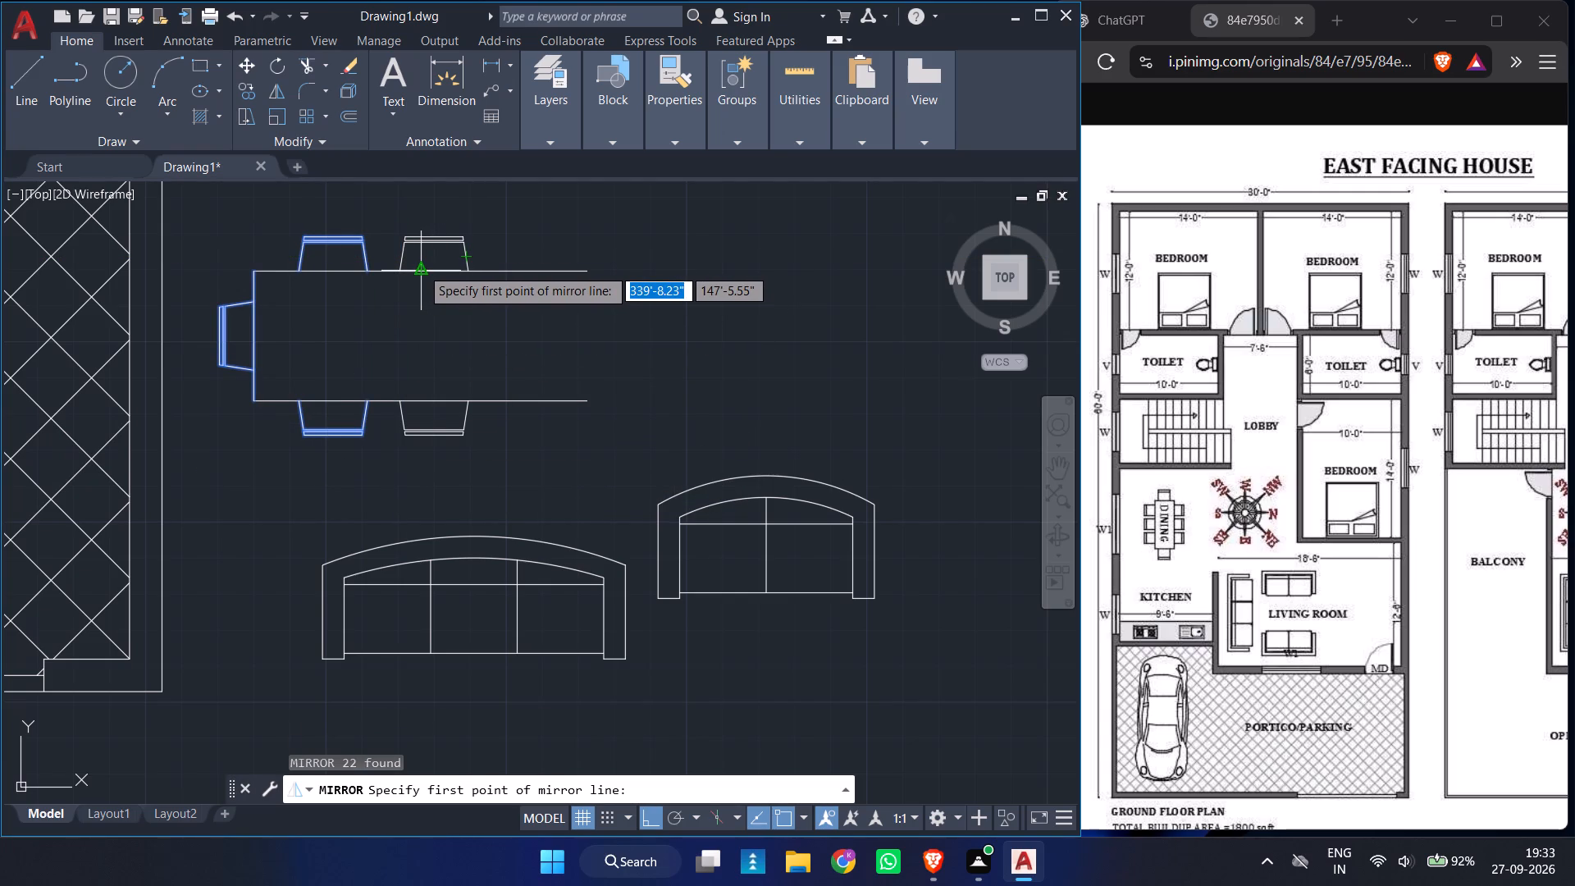
pyautogui.click(436, 242)
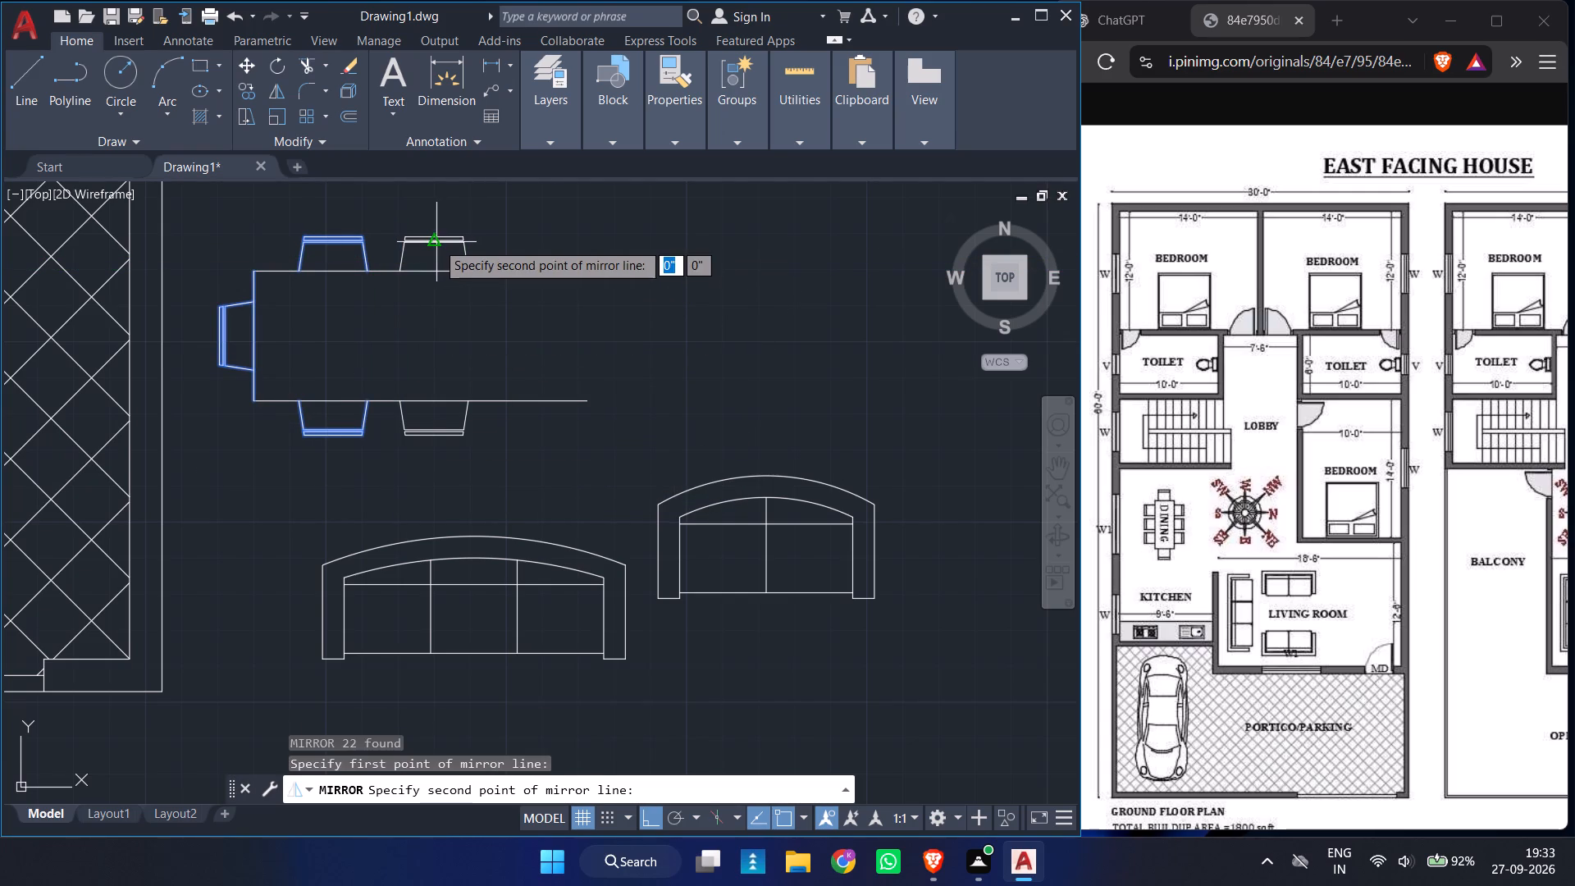
pyautogui.click(437, 424)
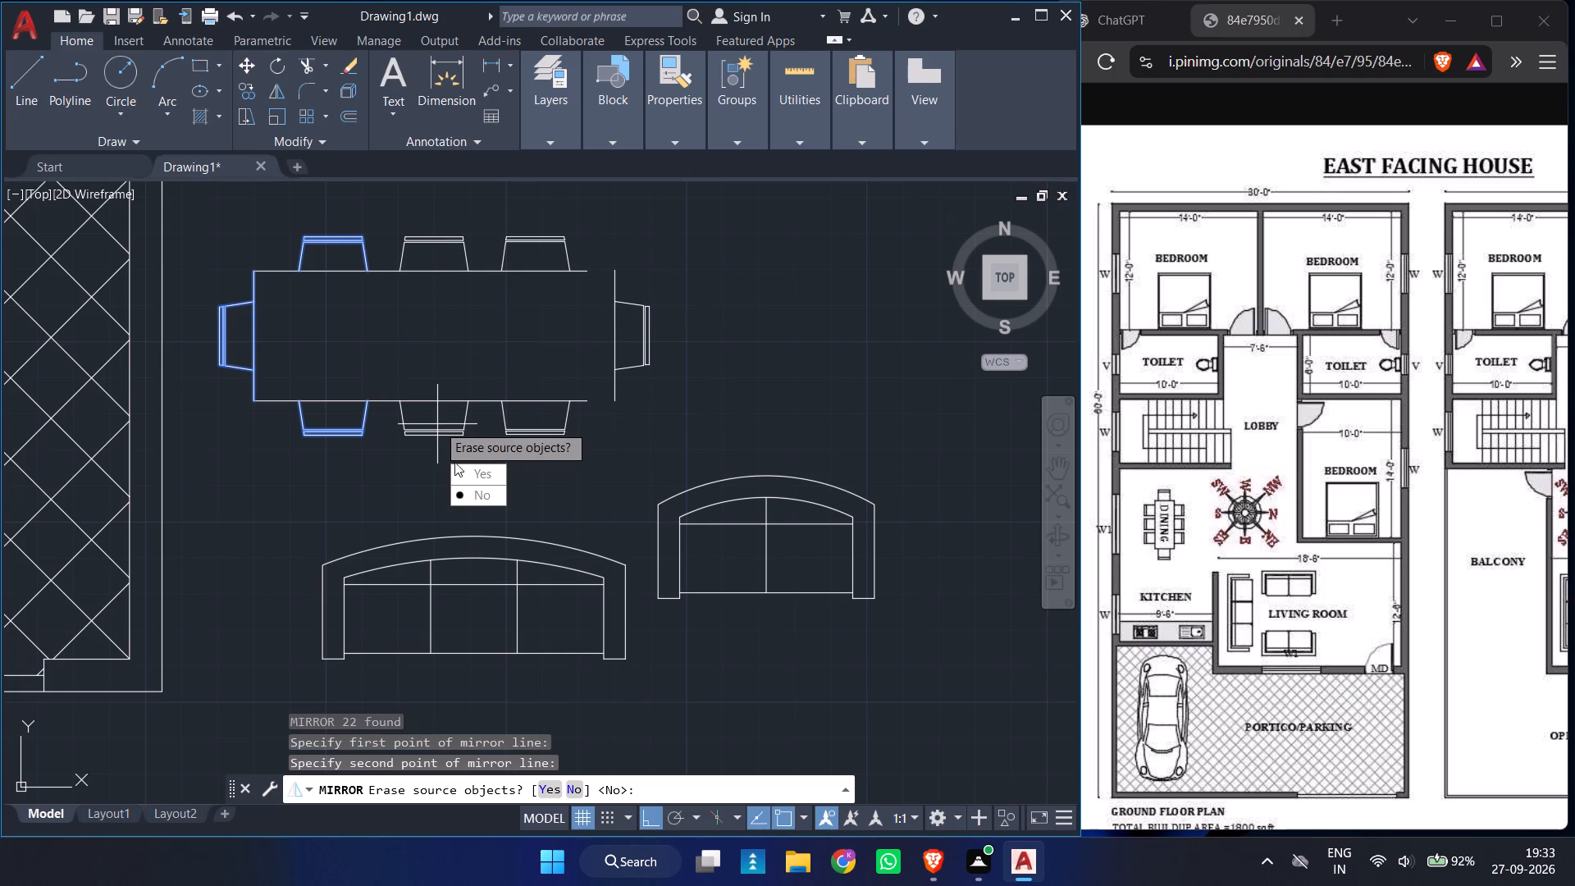
pyautogui.moveTo(482, 494); pyautogui.dragTo(437, 424)
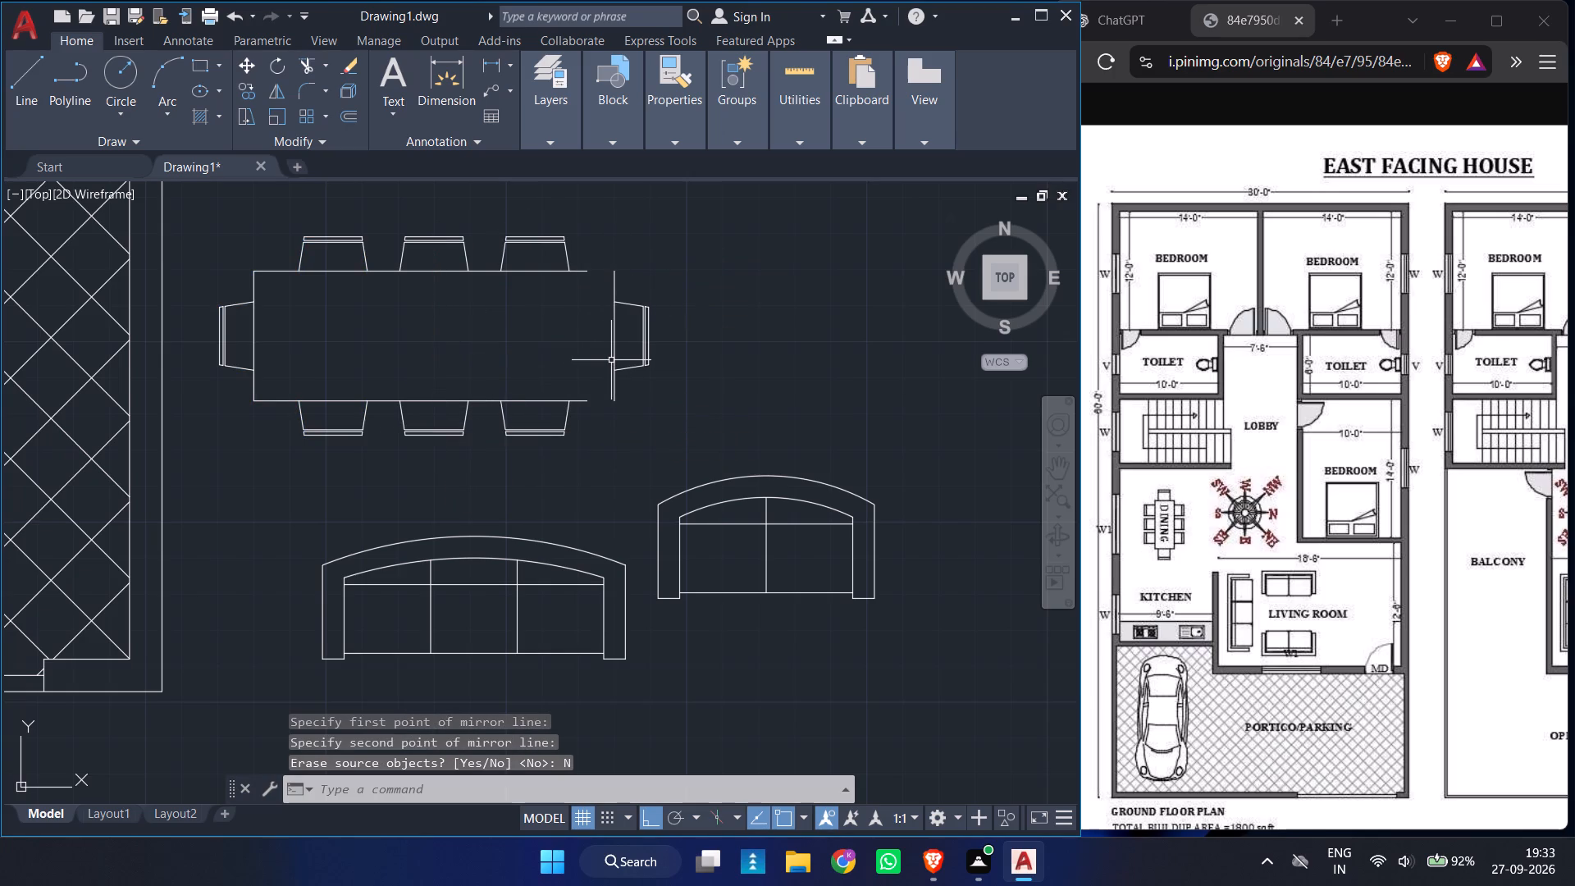
# Extend the dining table's north and south long edges to meet its mirrored east short edge.
pyautogui.write('EX')
pyautogui.press('space')
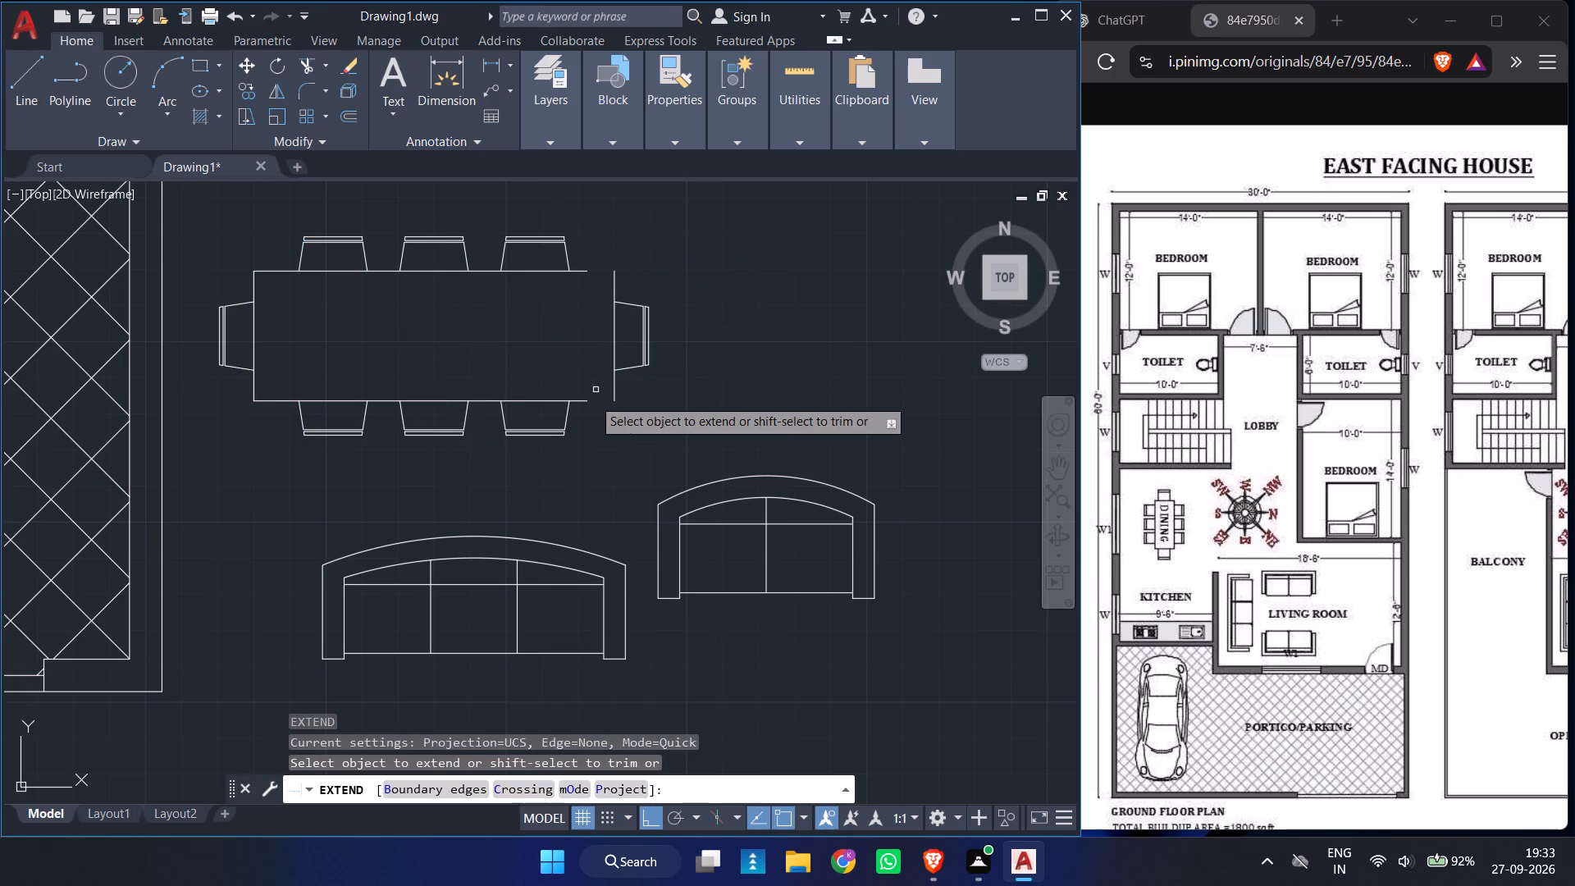
pyautogui.click(585, 403)
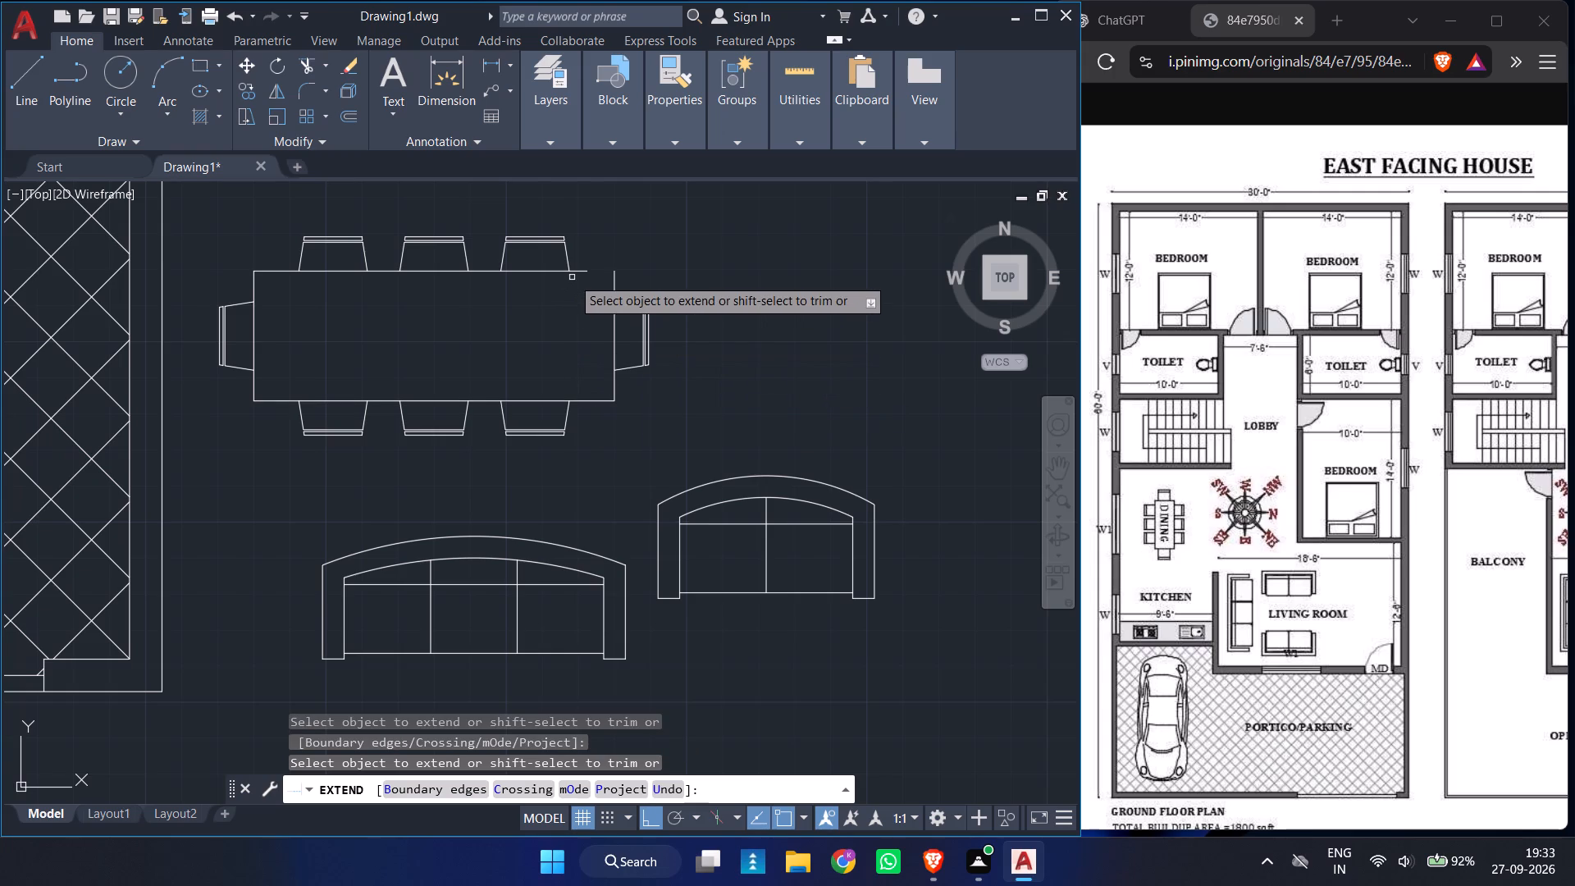
pyautogui.moveTo(577, 270); pyautogui.dragTo(712, 294)
pyautogui.press('Escape')
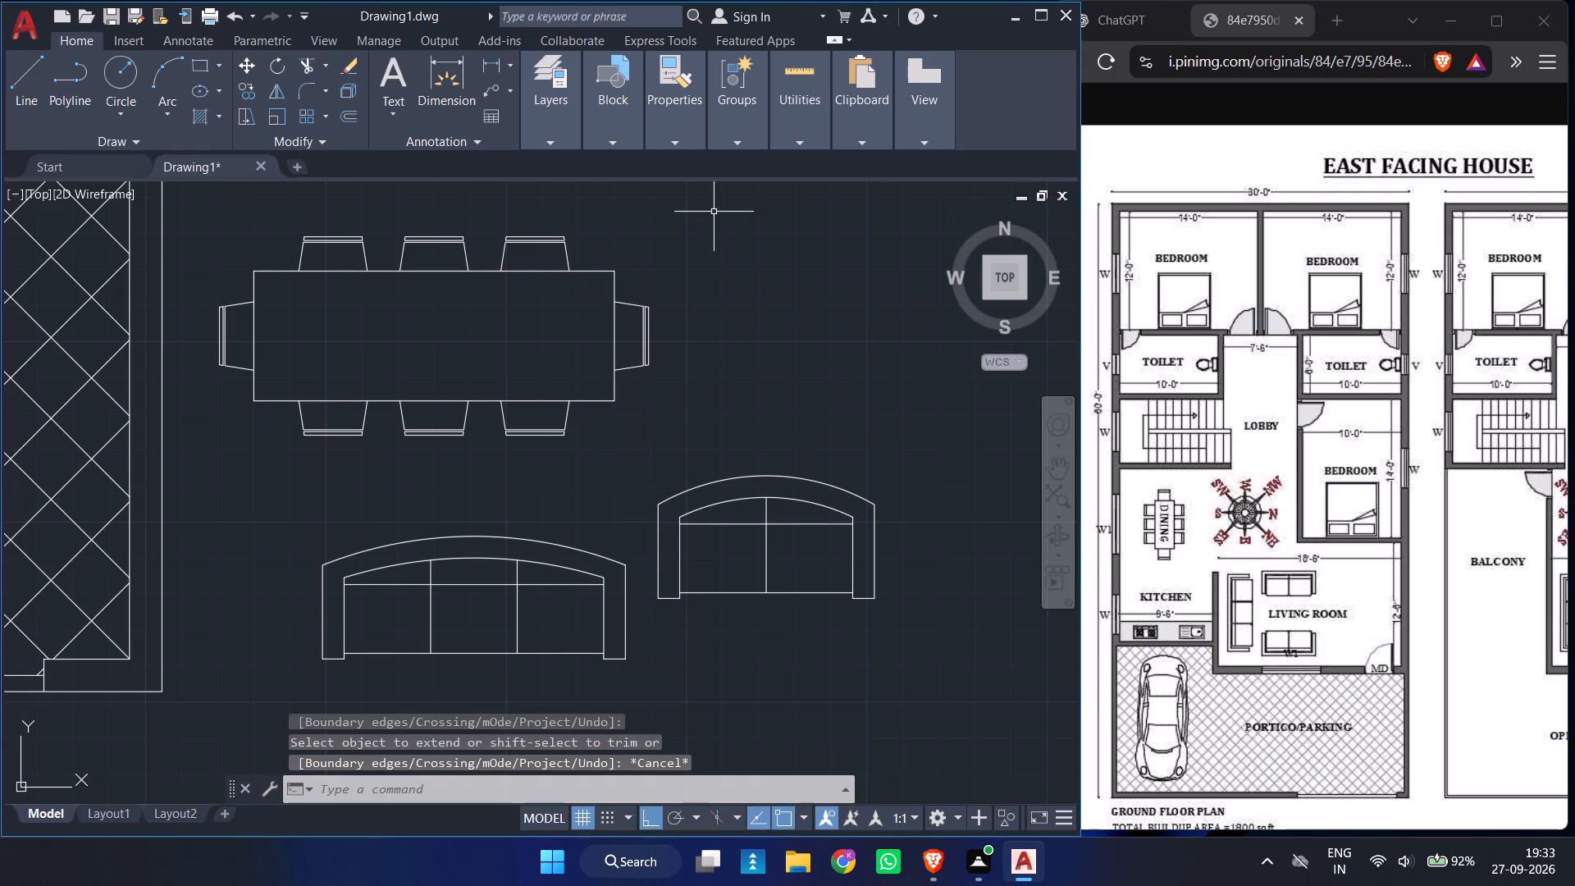
# Group the complete dining table and its eight chairs into one object.
pyautogui.click(714, 212)
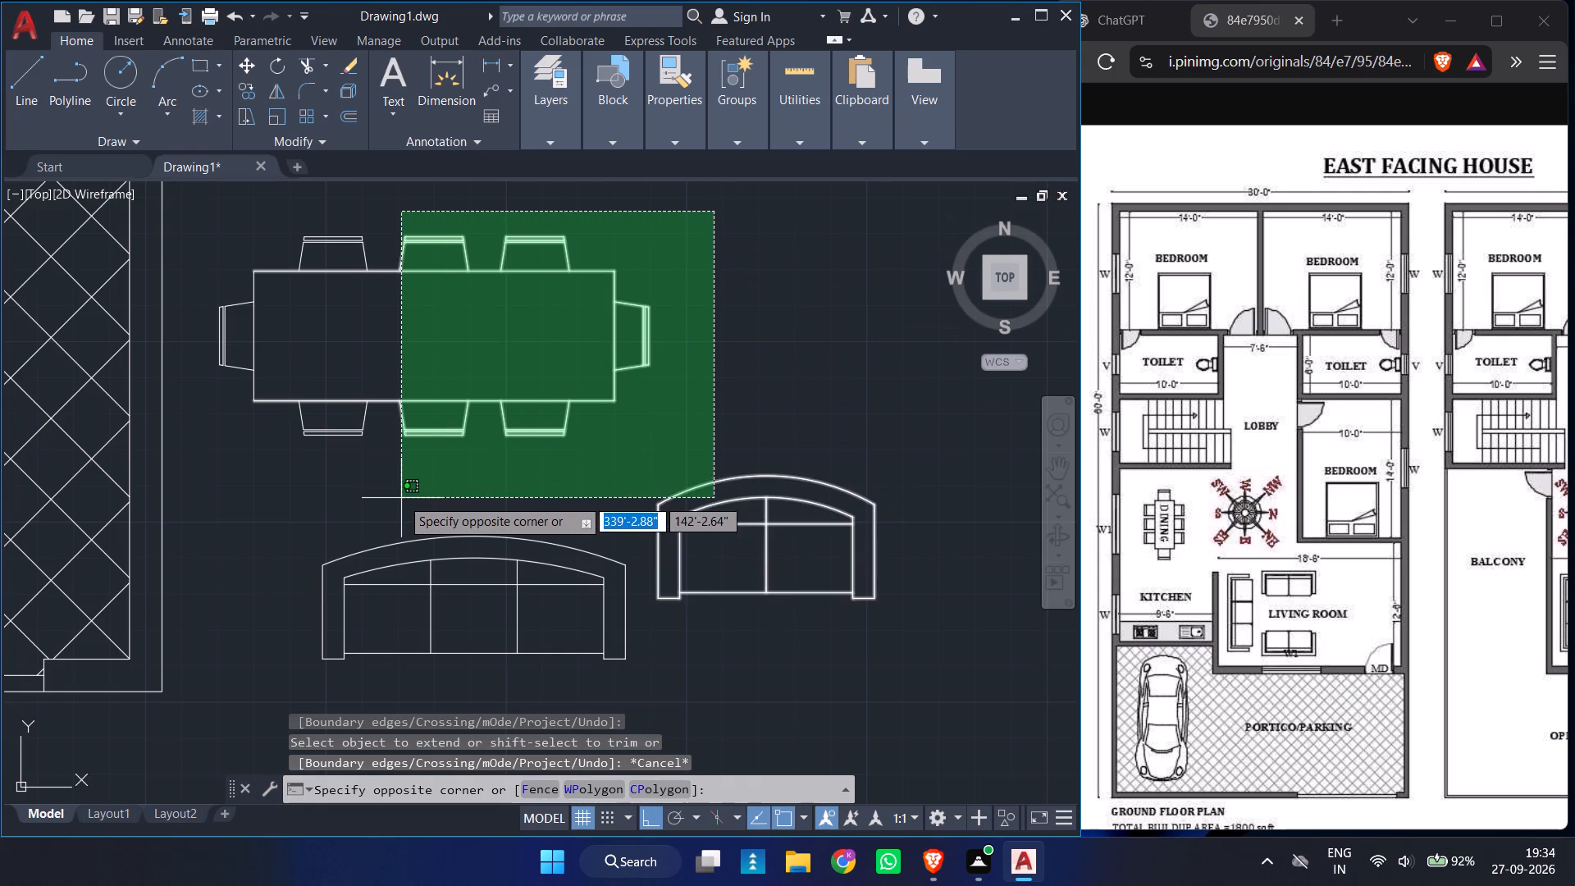
pyautogui.click(189, 437)
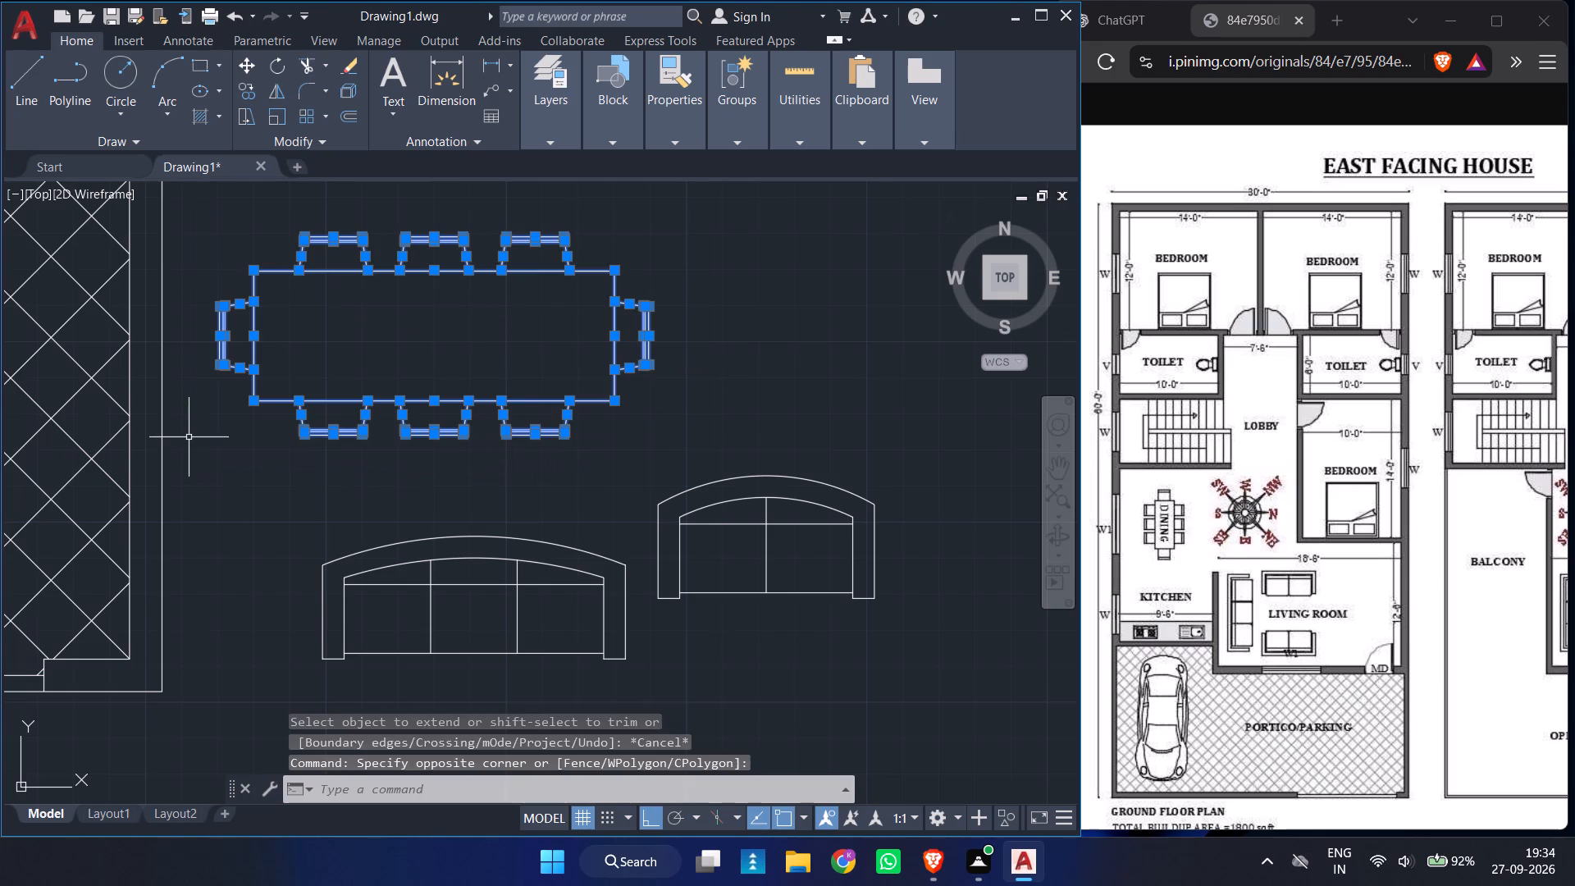
pyautogui.write('G')
pyautogui.press('space')
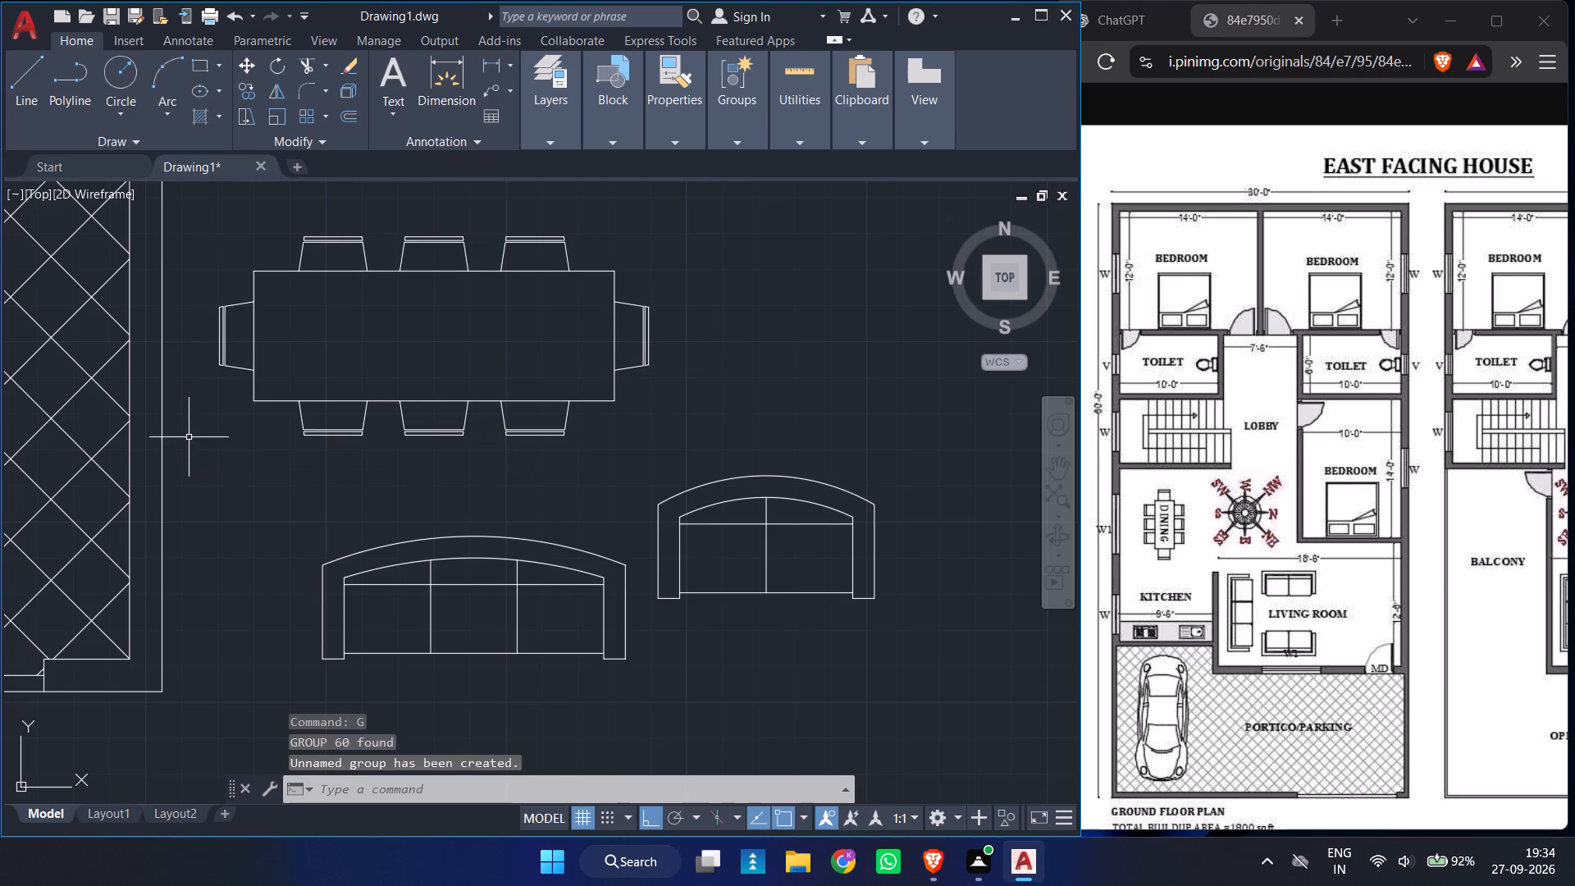
# Rotate the grouped dining set 270° about the table's southeast corner so it stands vertically.
pyautogui.keyDown('ctrl'); pyautogui.scroll(-3, 189, 437); pyautogui.keyUp('ctrl')
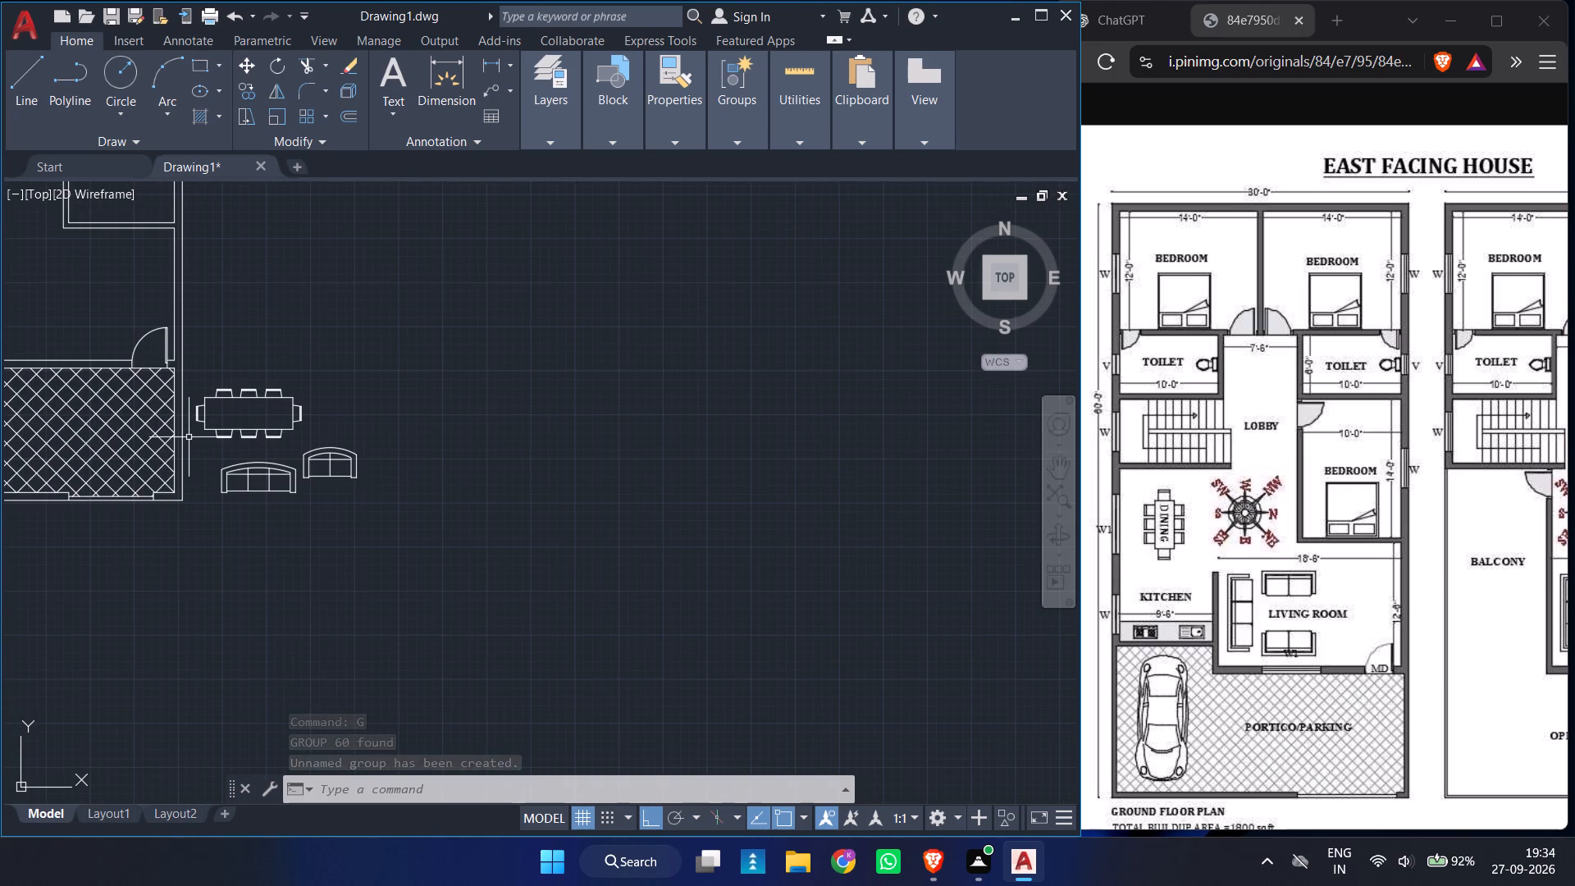
pyautogui.click(261, 397)
pyautogui.write('RO')
pyautogui.press('Return')
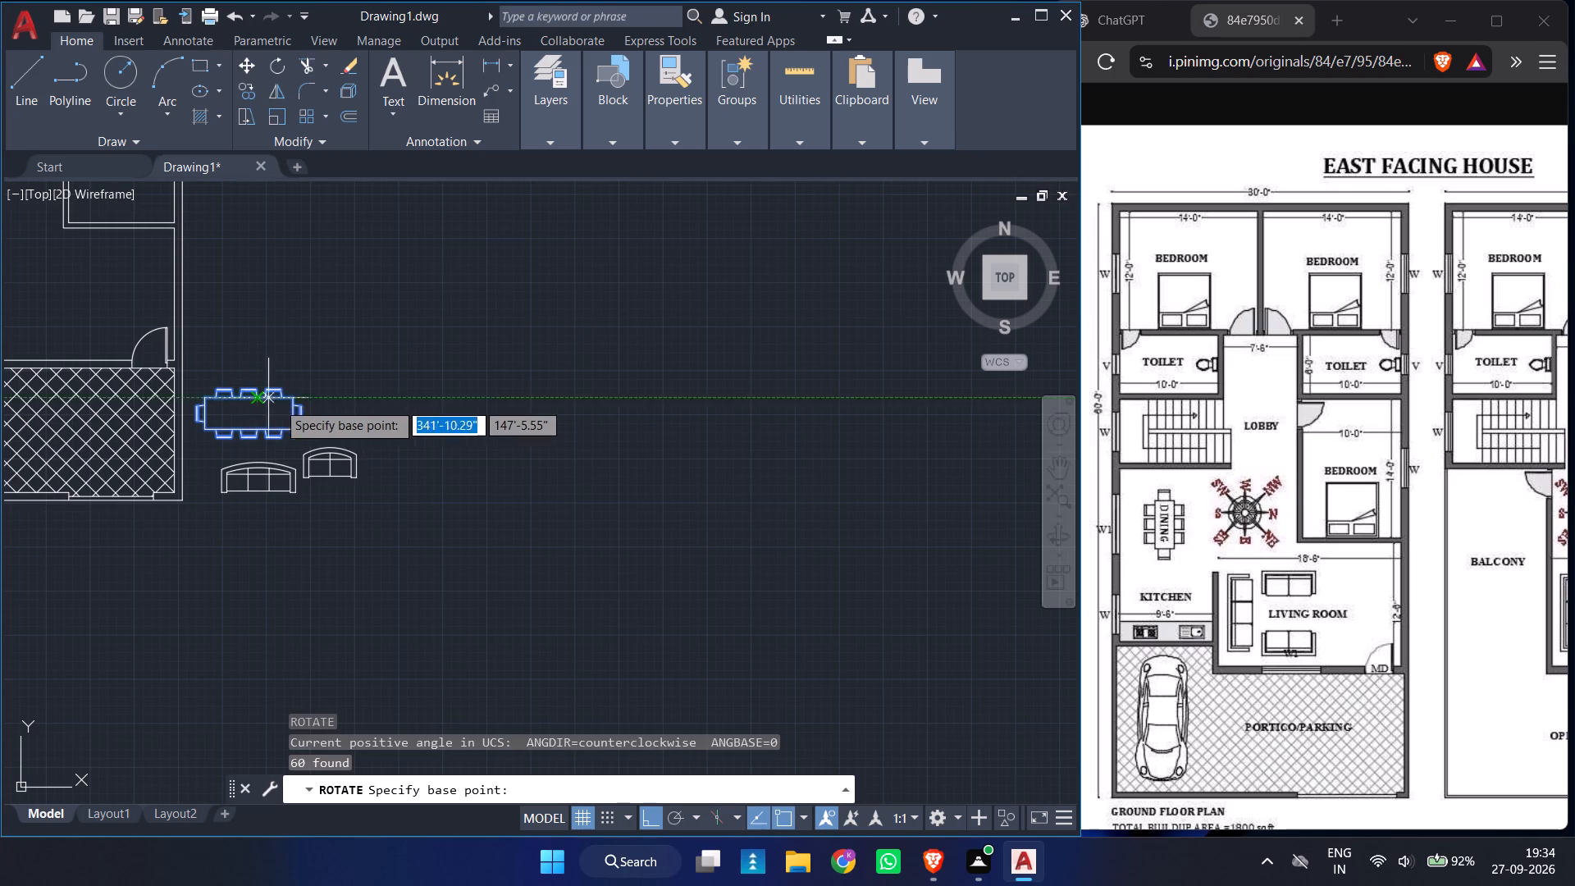
pyautogui.click(293, 430)
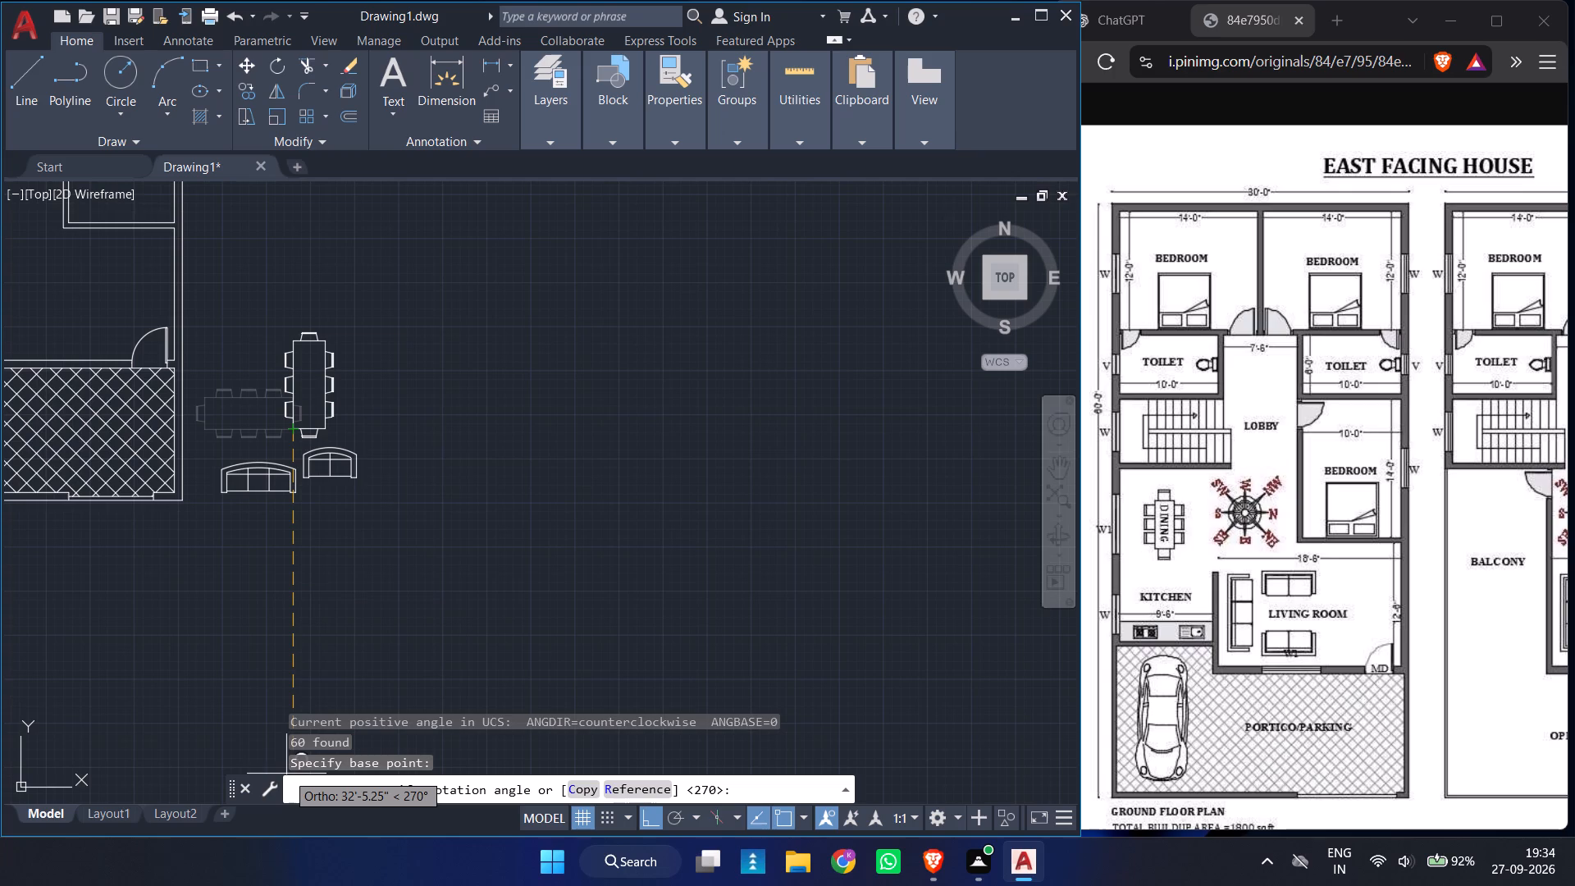
pyautogui.click(299, 659)
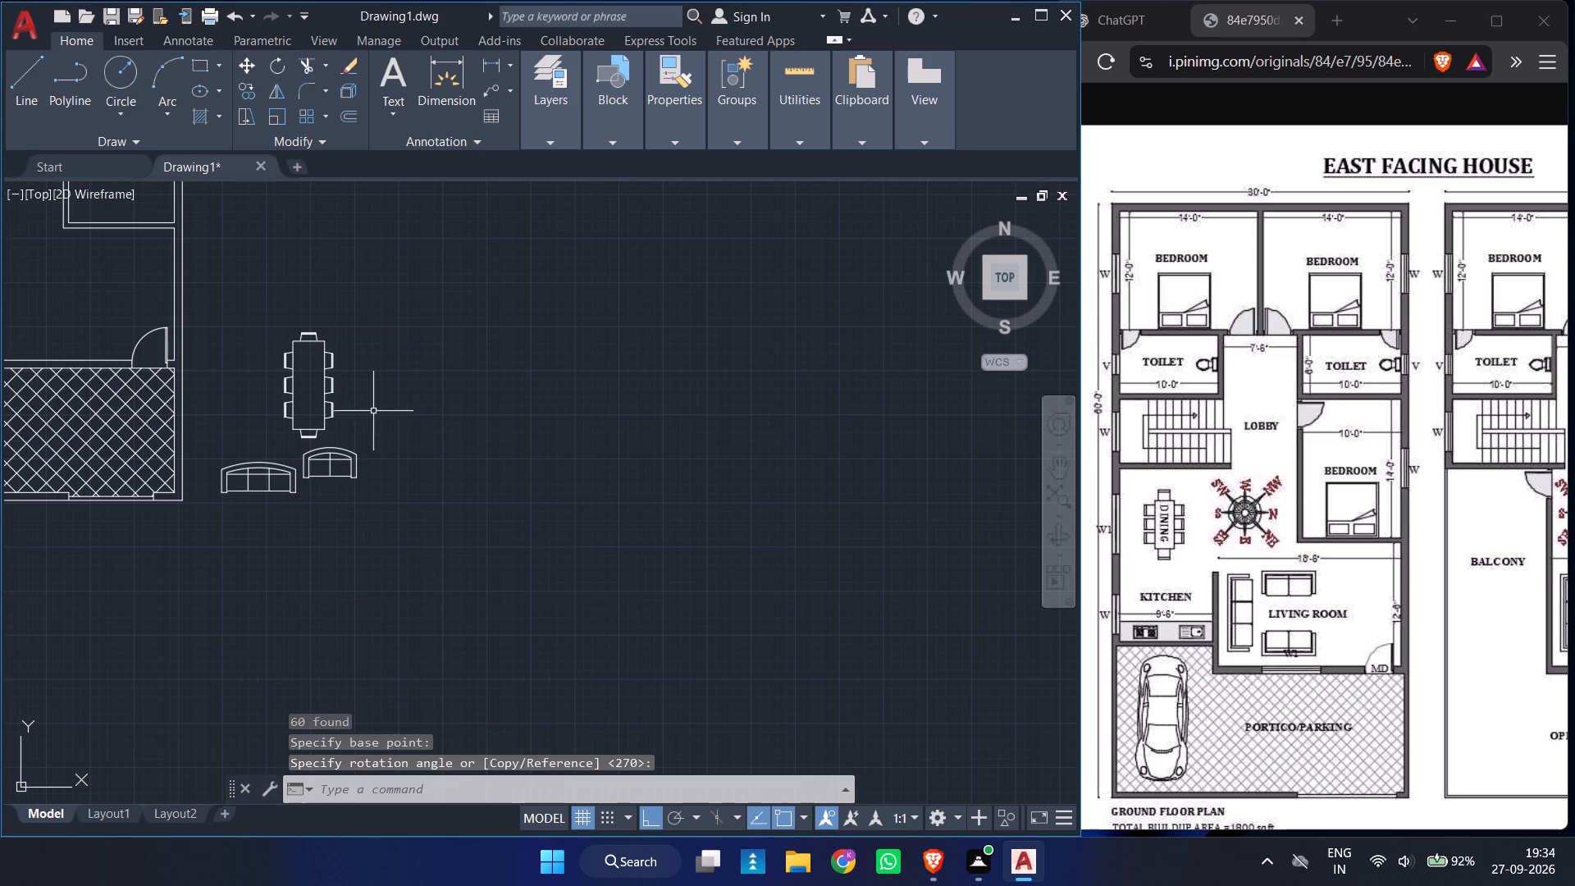
# With Ortho off, move the dining set by its centre into the dining area between the staircase and kitchen counter.
pyautogui.keyDown('ctrl'); pyautogui.scroll(-1, 377, 418); pyautogui.keyUp('ctrl')
pyautogui.click(345, 409)
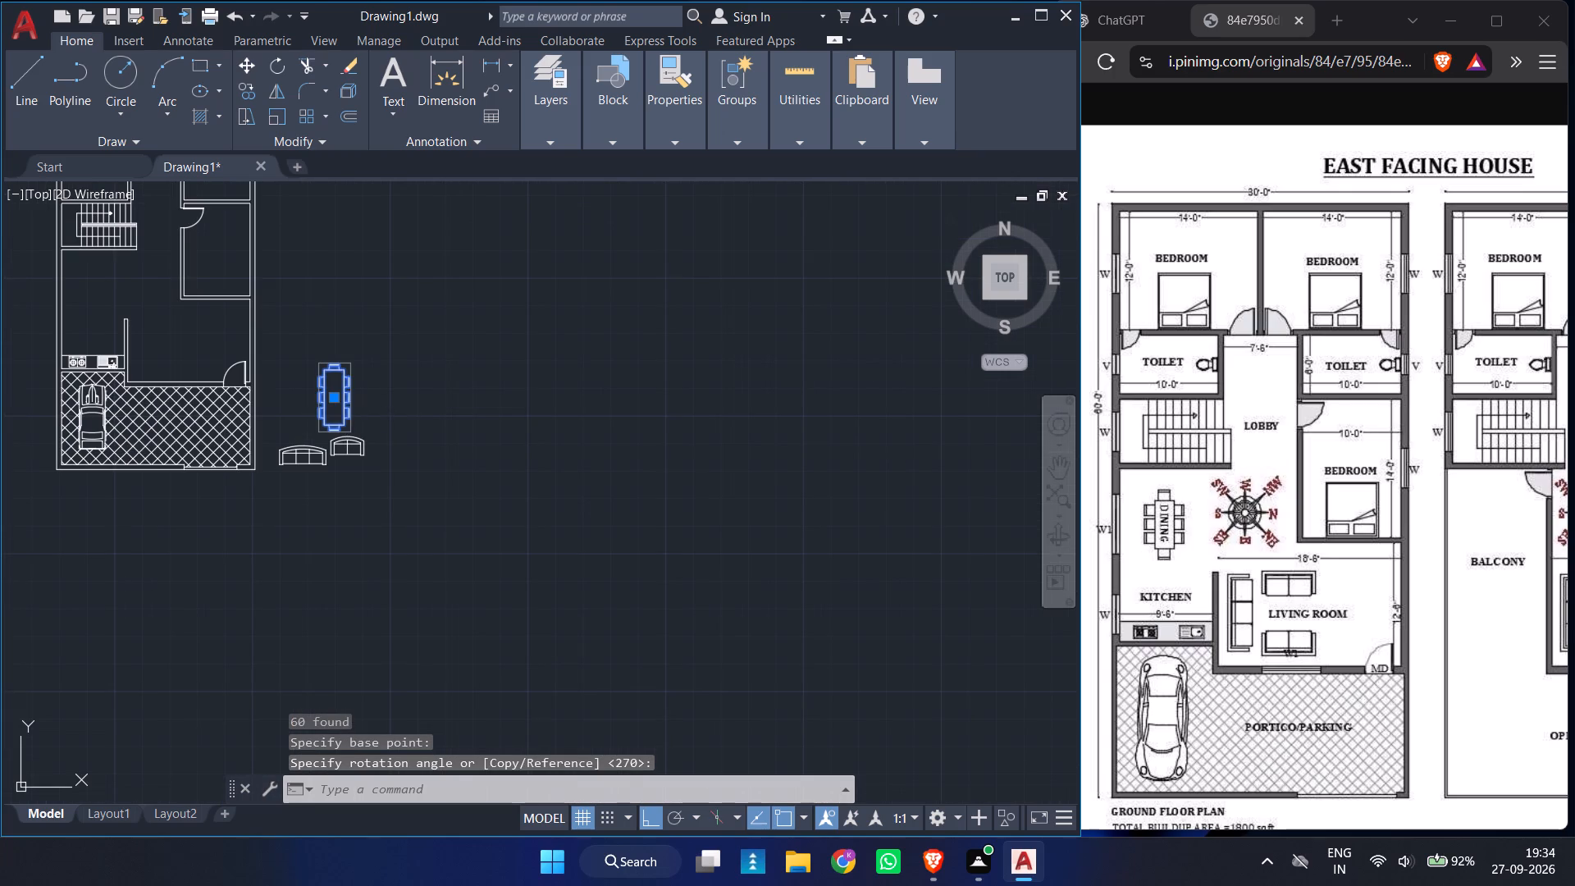
pyautogui.click(332, 396)
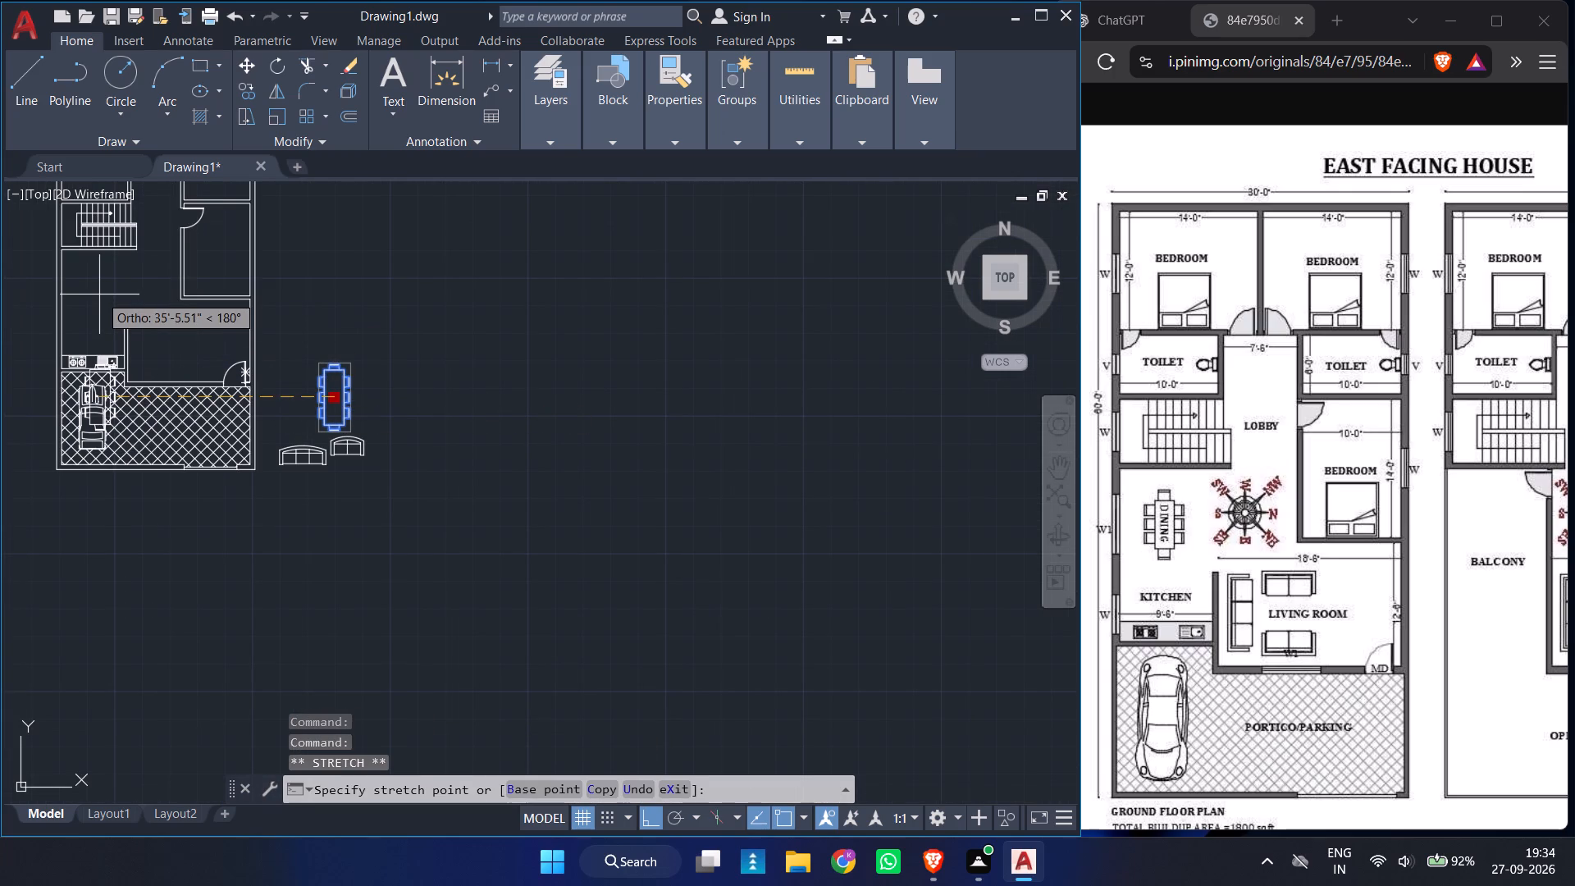
pyautogui.press('F8')
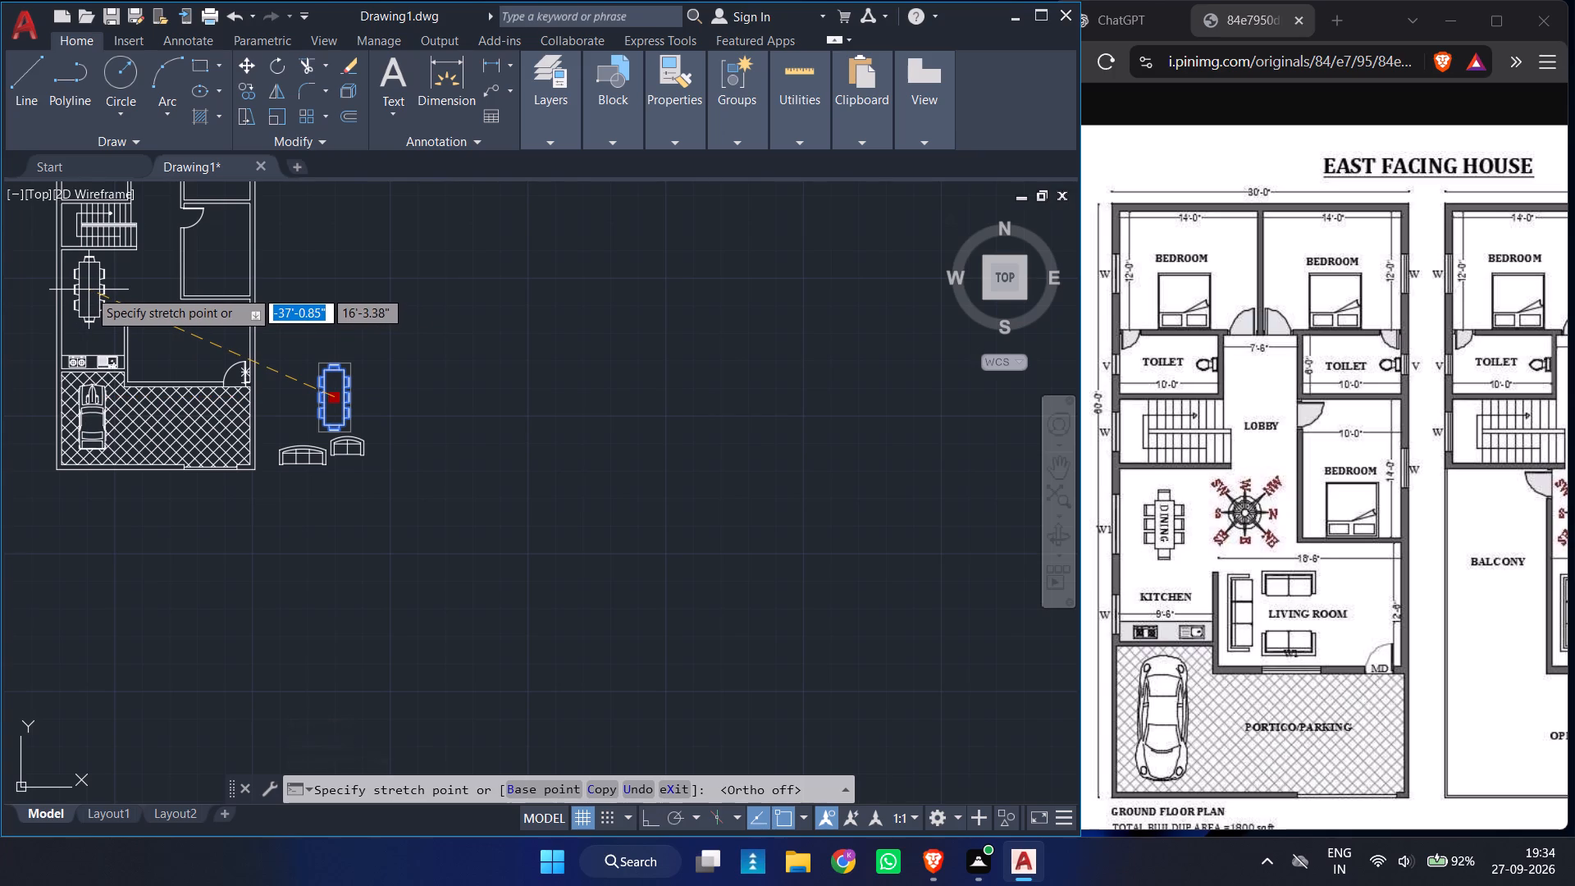
pyautogui.hscroll(-1, 89, 290)
pyautogui.keyDown('ctrl'); pyautogui.scroll(3, 89, 290); pyautogui.keyUp('ctrl')
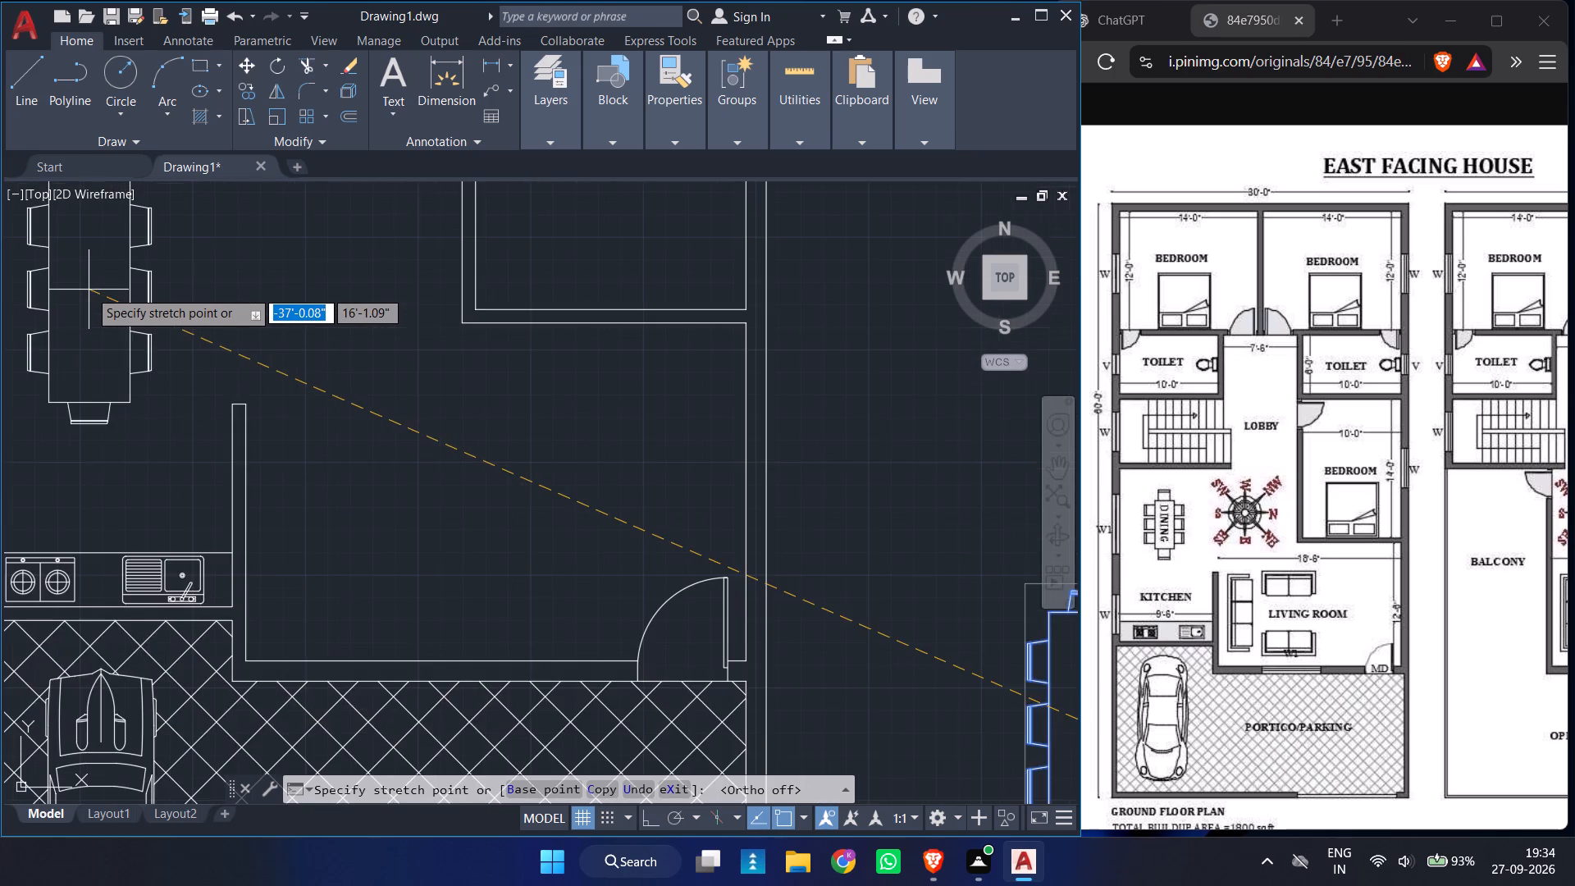
pyautogui.keyDown('ctrl'); pyautogui.scroll(-1, 89, 290); pyautogui.keyUp('ctrl')
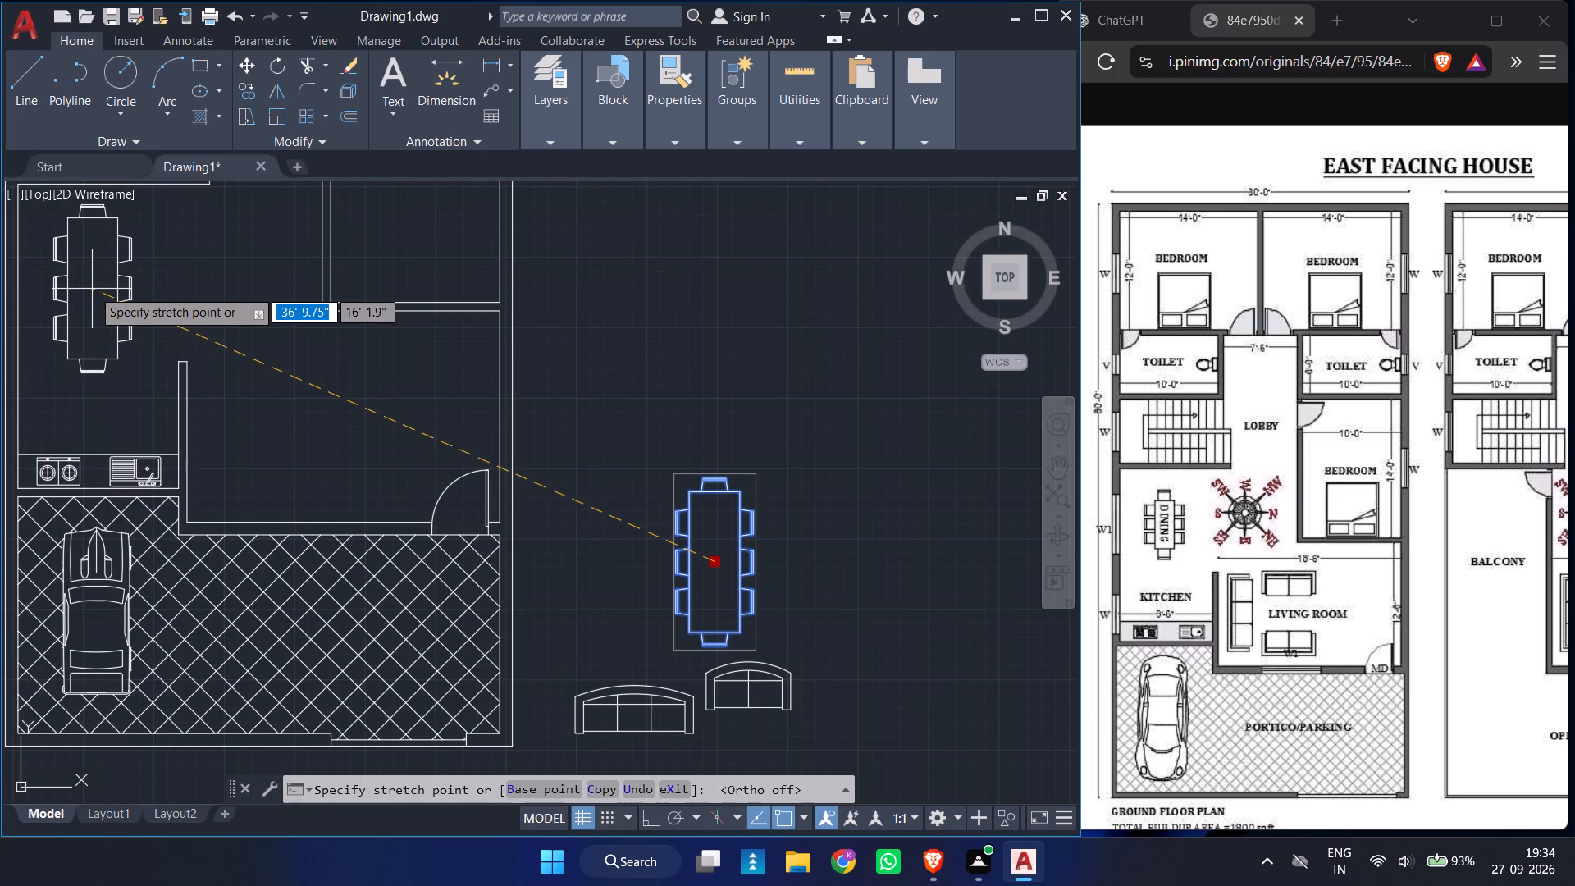
pyautogui.keyDown('ctrl'); pyautogui.scroll(-2, 92, 289); pyautogui.keyUp('ctrl')
pyautogui.click(92, 289)
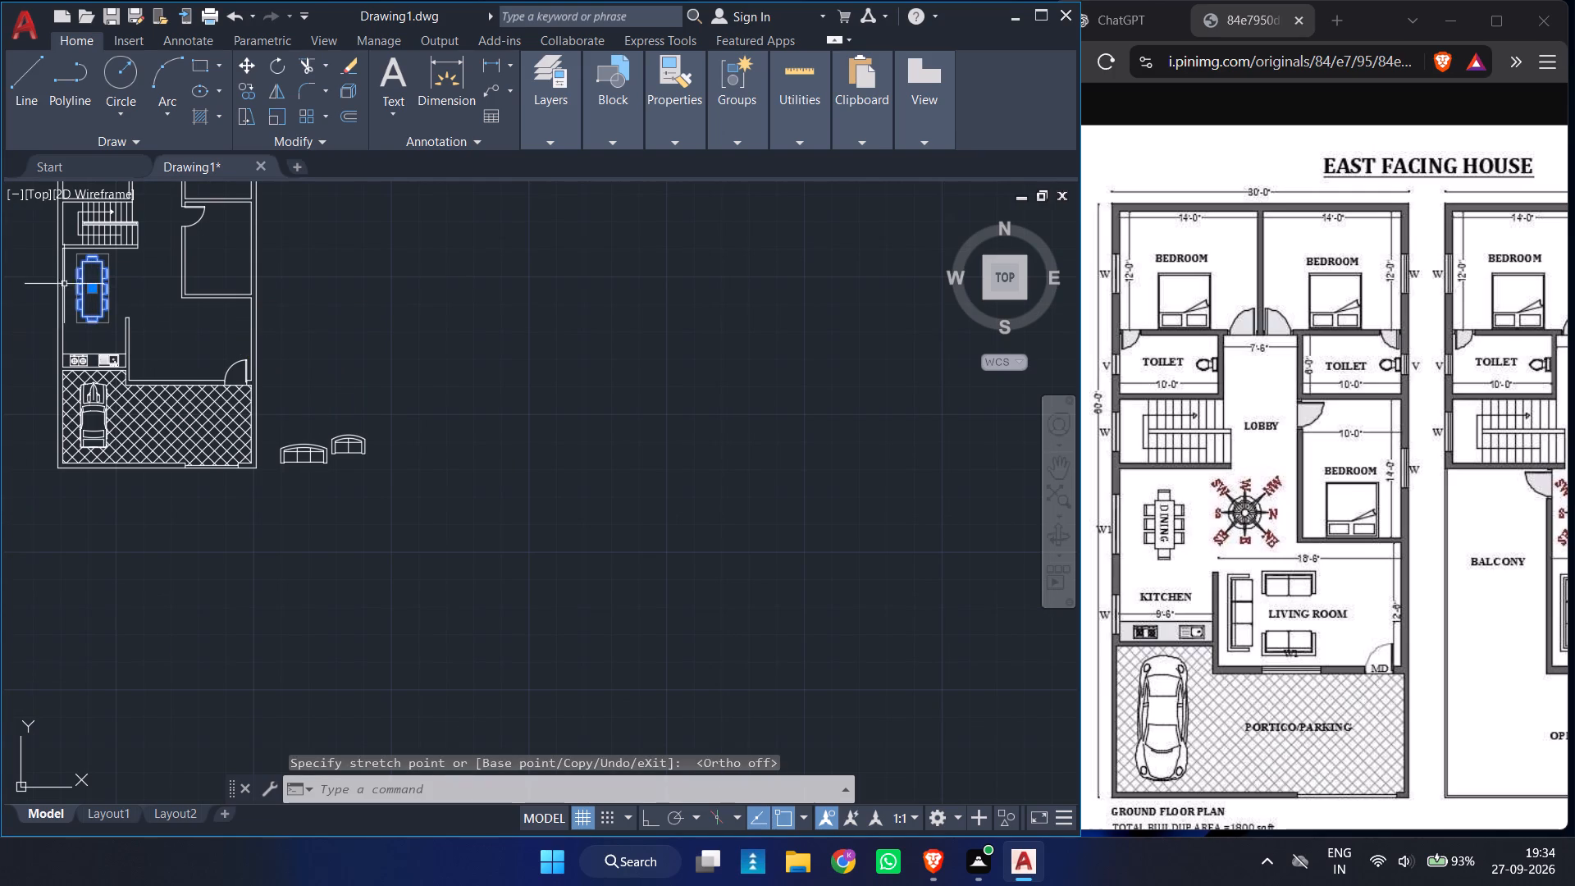
# Scale the dining set down about its centre by a factor of about 0.75.
pyautogui.keyDown('ctrl'); pyautogui.scroll(3, 25, 257); pyautogui.keyUp('ctrl')
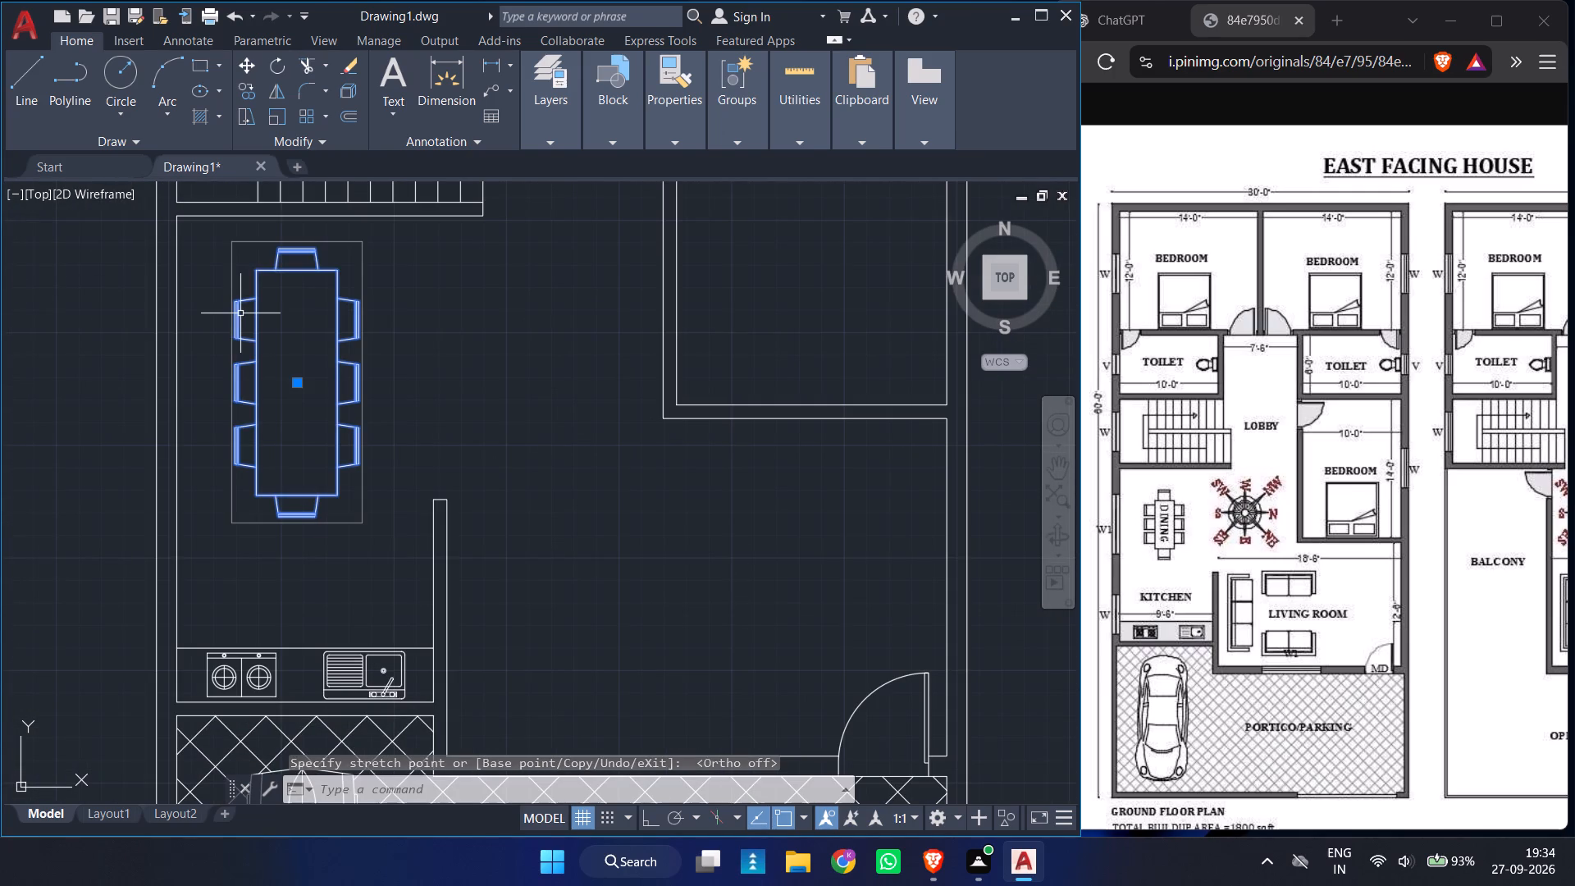
pyautogui.write('SC')
pyautogui.press('space')
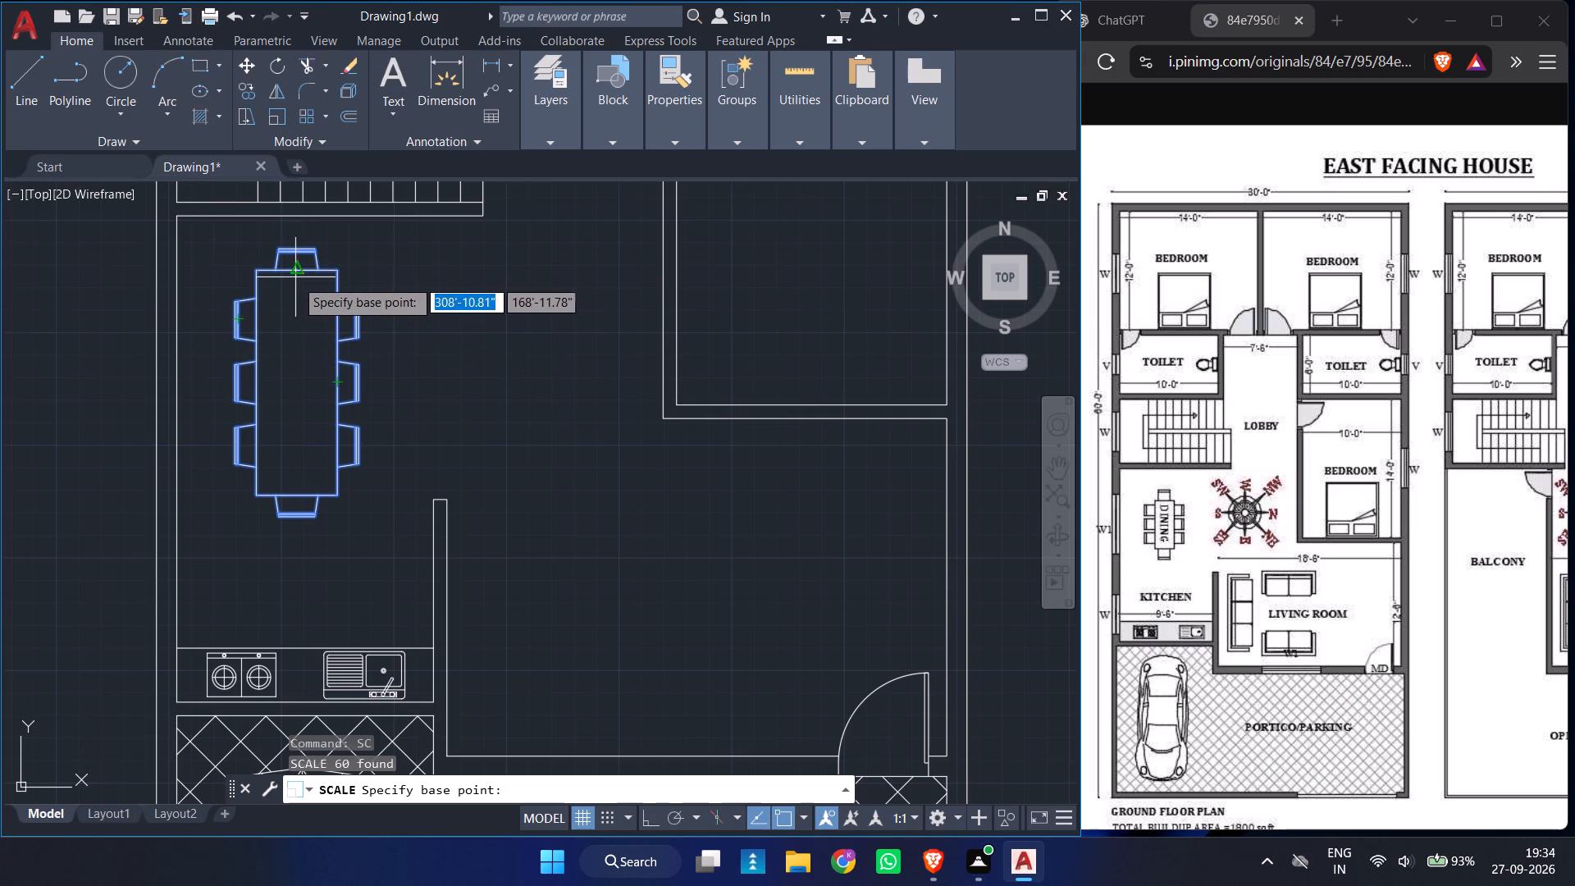
pyautogui.click(295, 383)
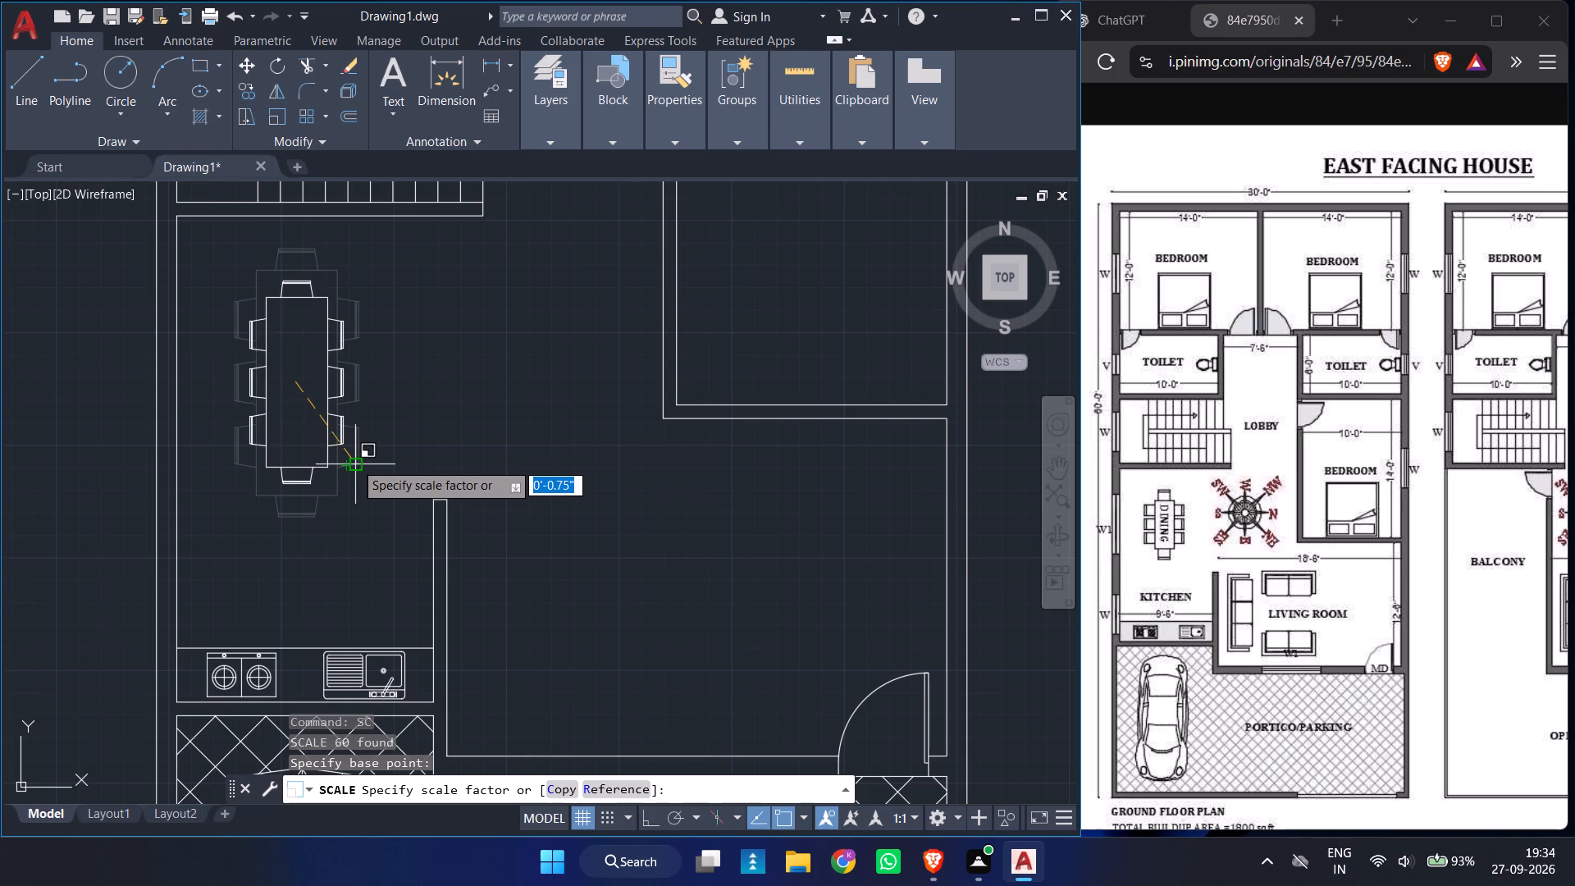
pyautogui.click(354, 462)
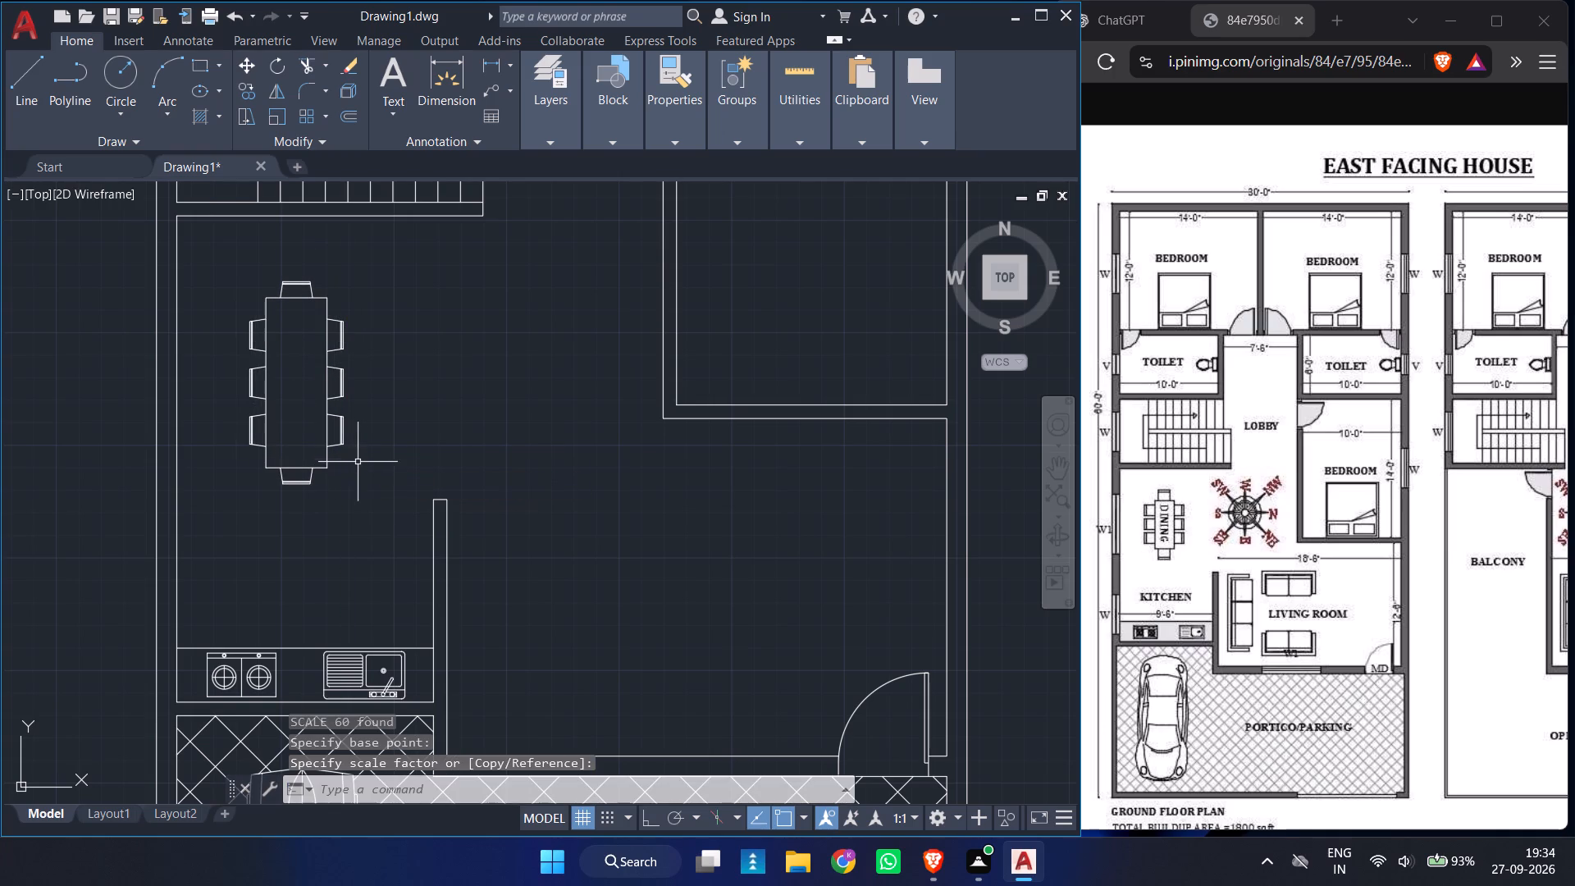
# Shift the reduced dining set slightly northwest, closer to the west wall and the staircase.
pyautogui.click(377, 484)
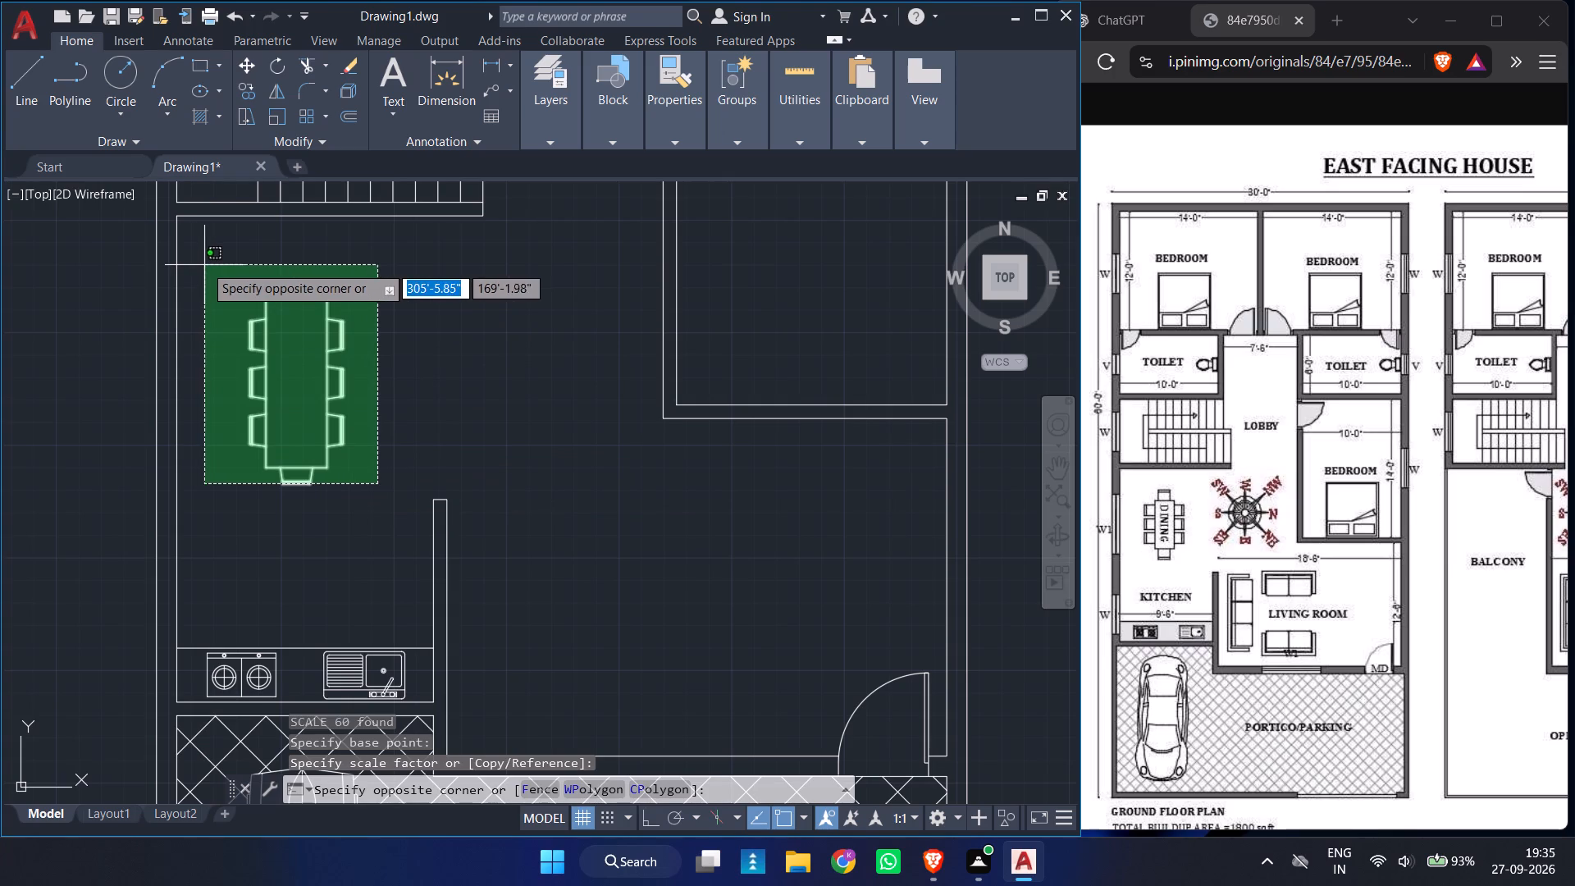
pyautogui.click(204, 265)
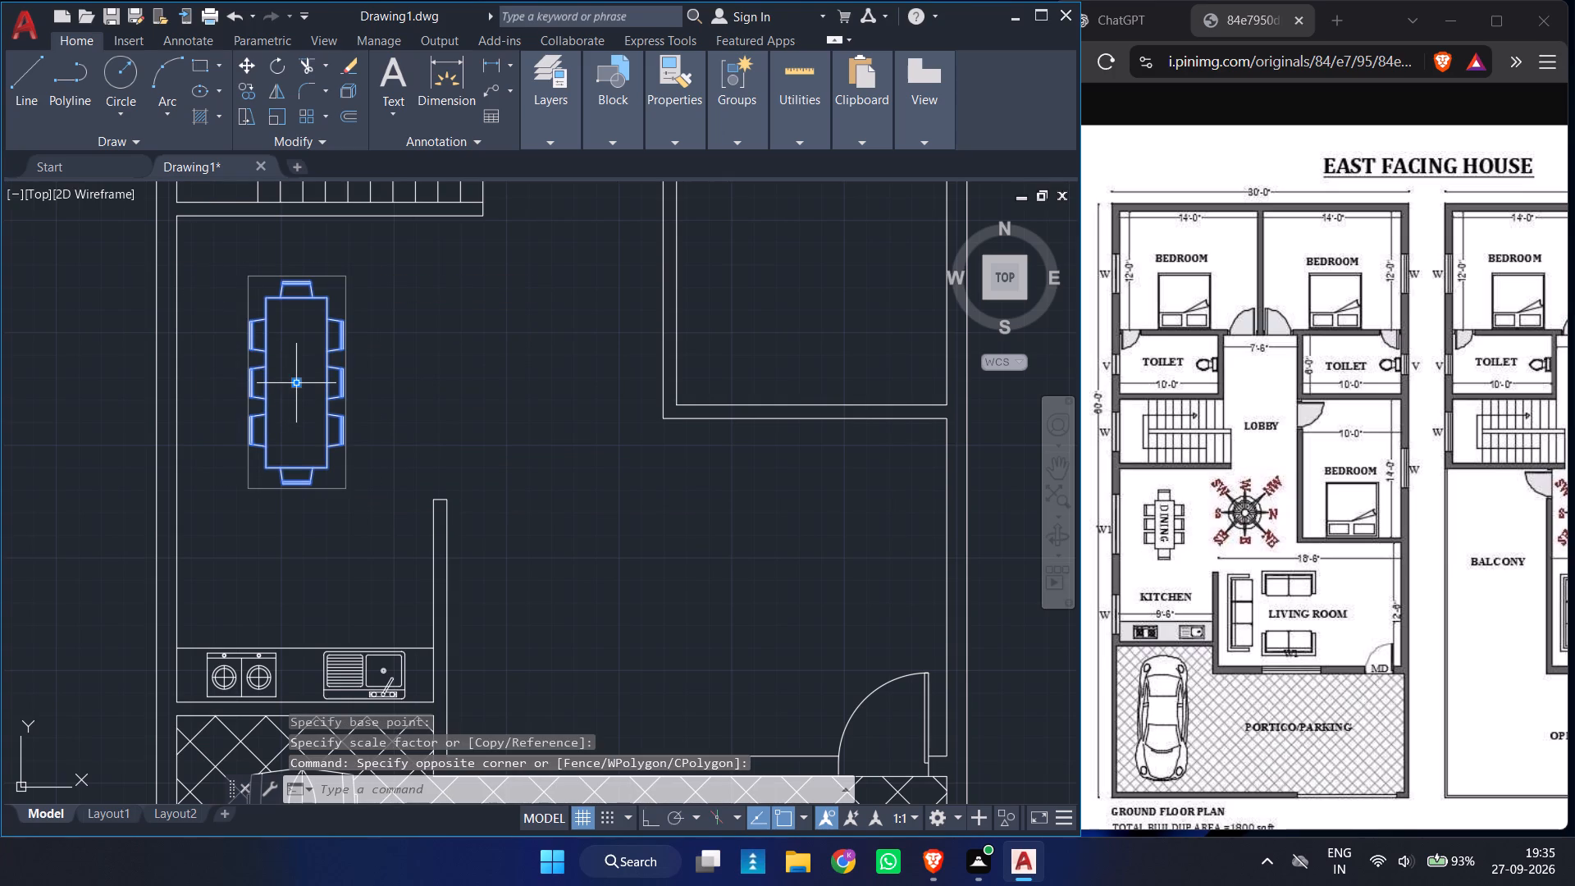
pyautogui.click(297, 380)
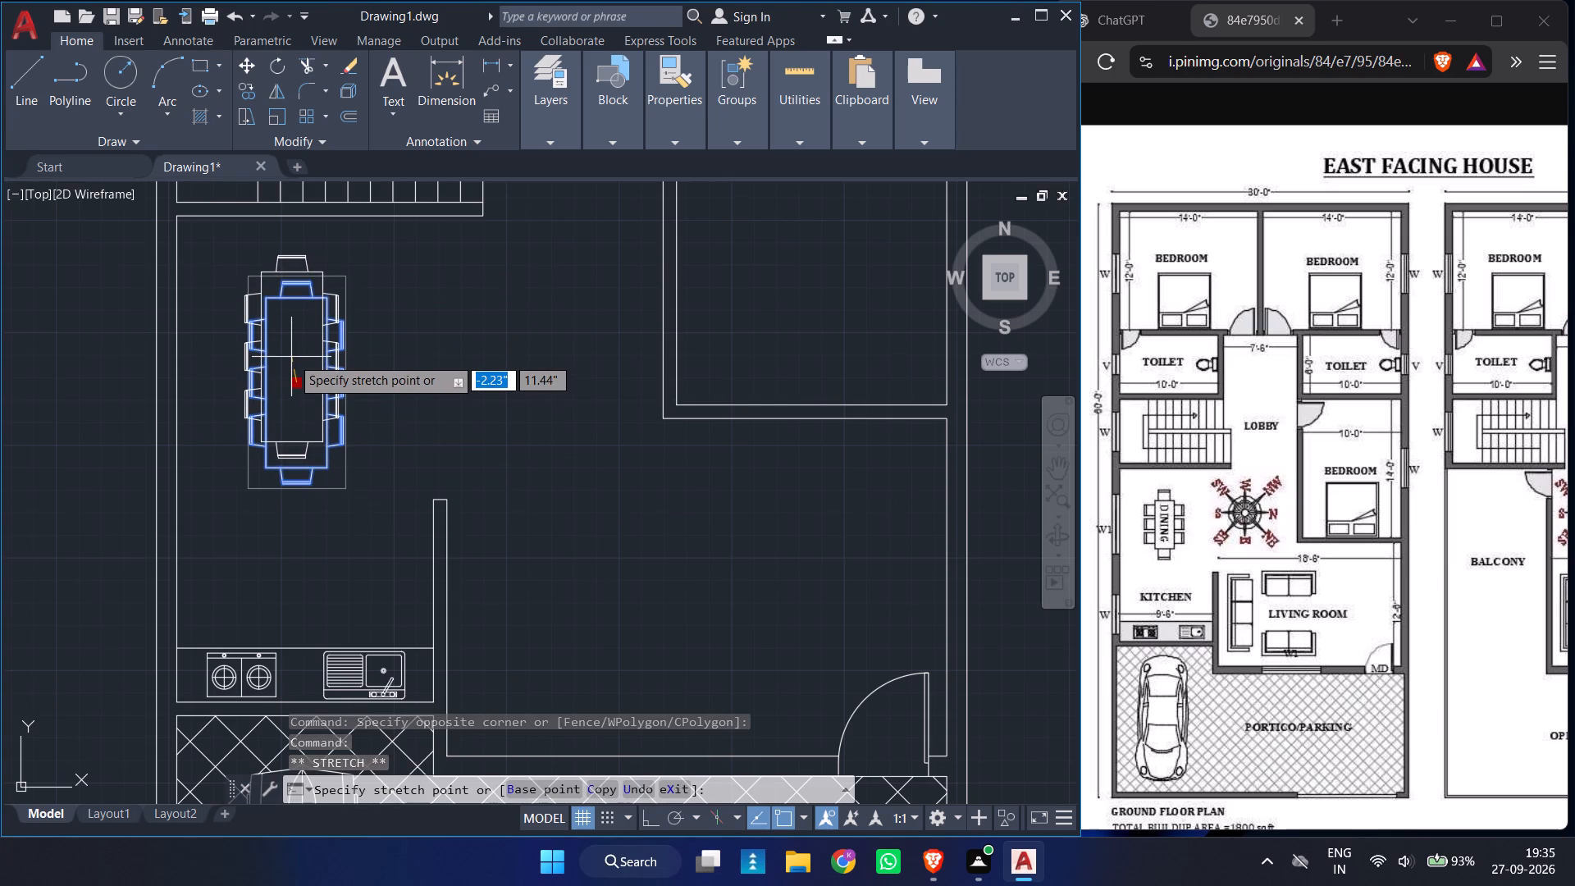
pyautogui.click(282, 360)
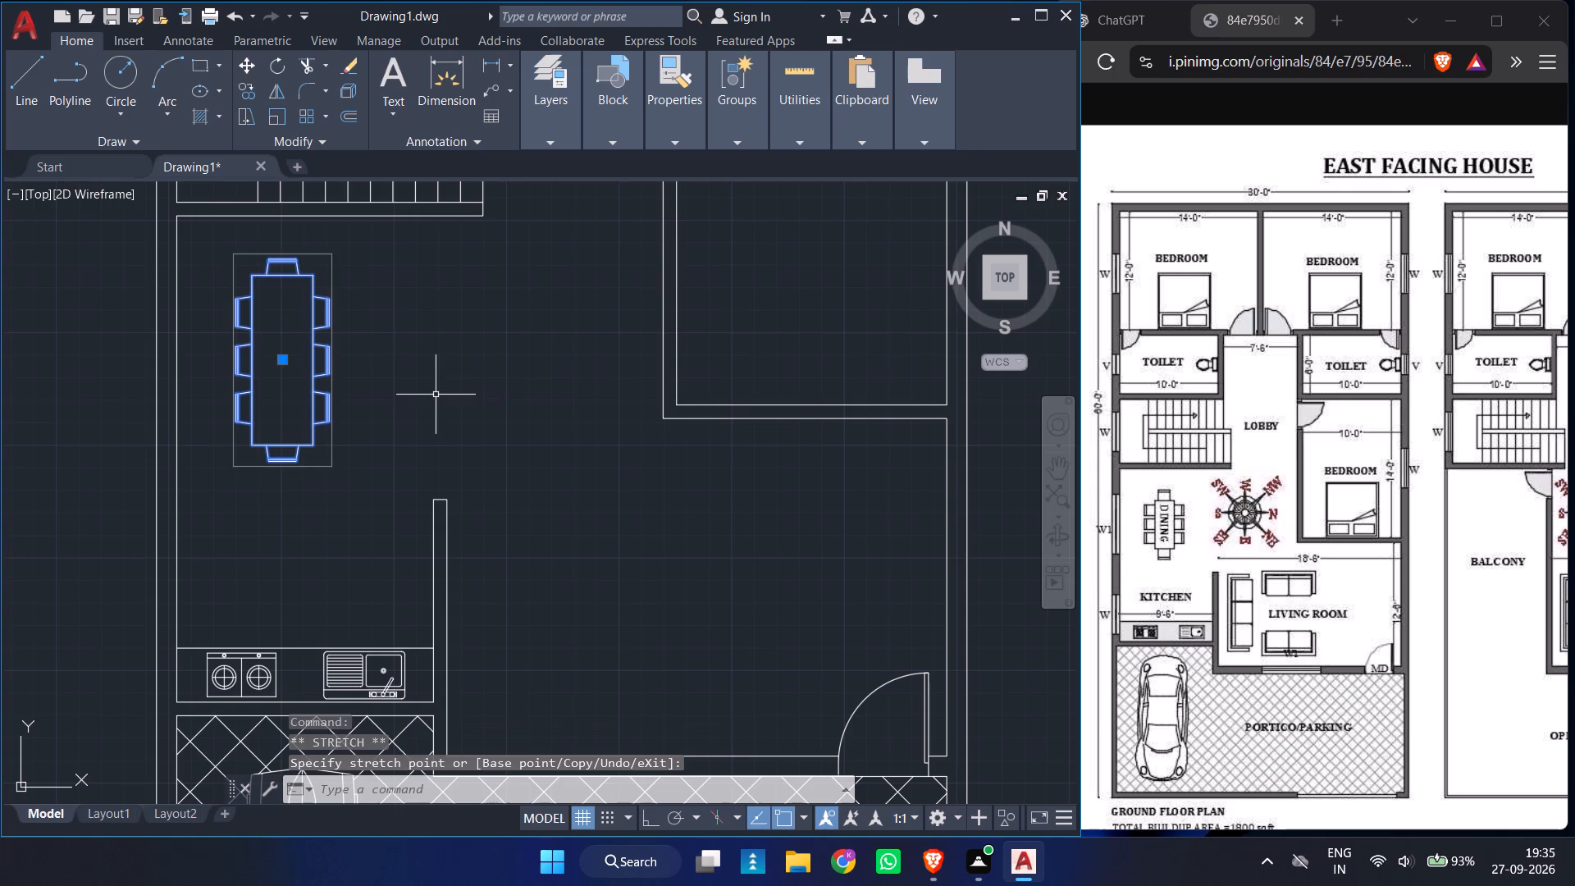
pyautogui.press('Escape')
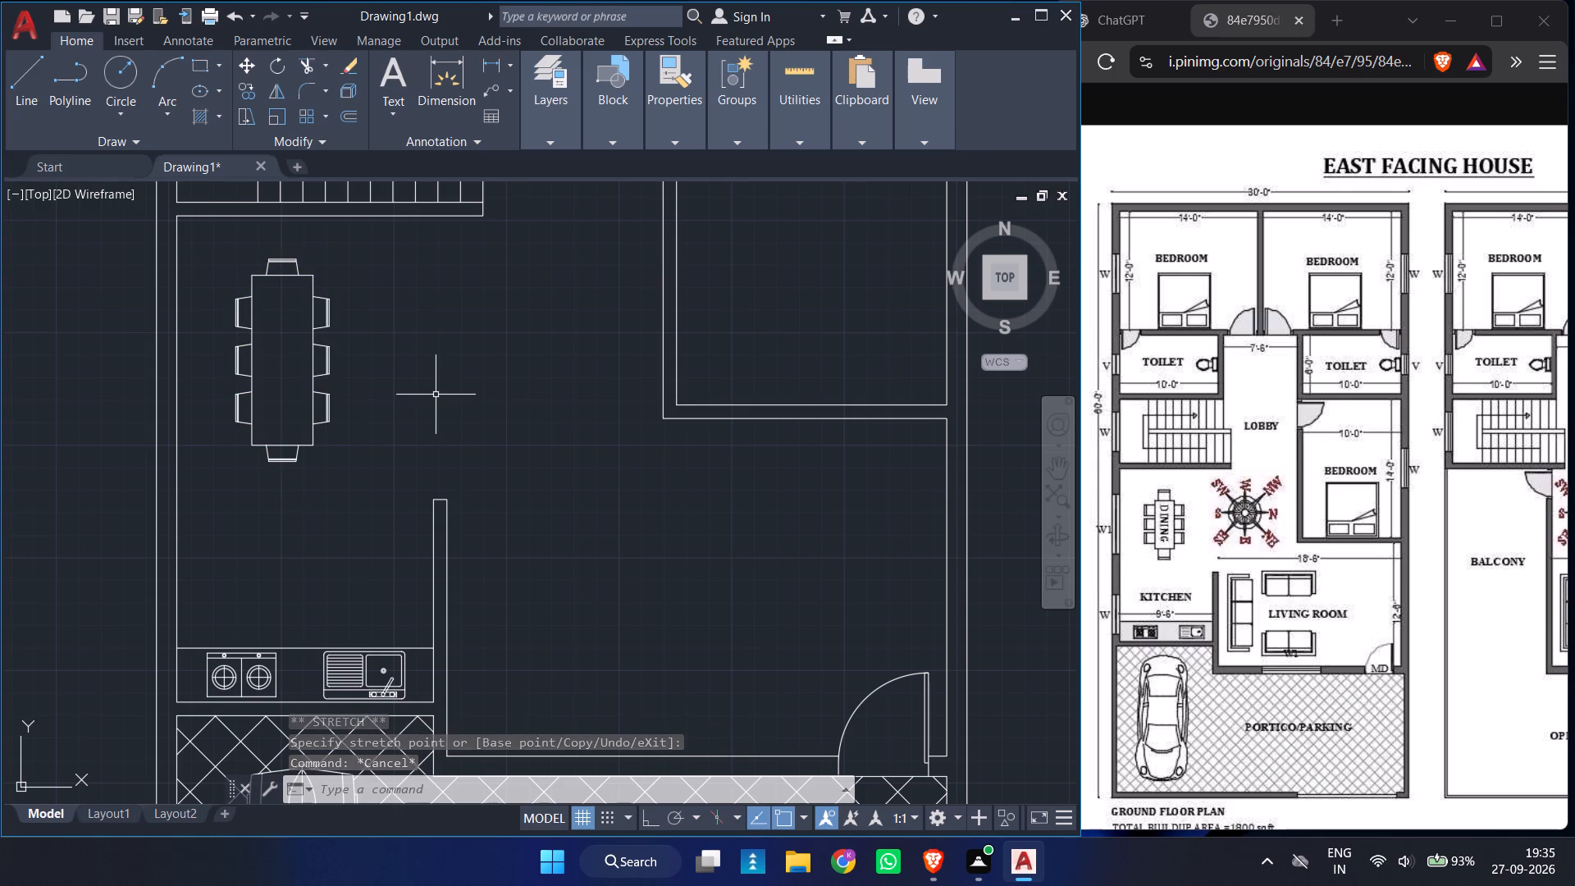
# Explode the three-seat and two-seat sofas outside the plan into separate lines and arcs.
pyautogui.keyDown('ctrl'); pyautogui.scroll(-1, 436, 395); pyautogui.keyUp('ctrl')
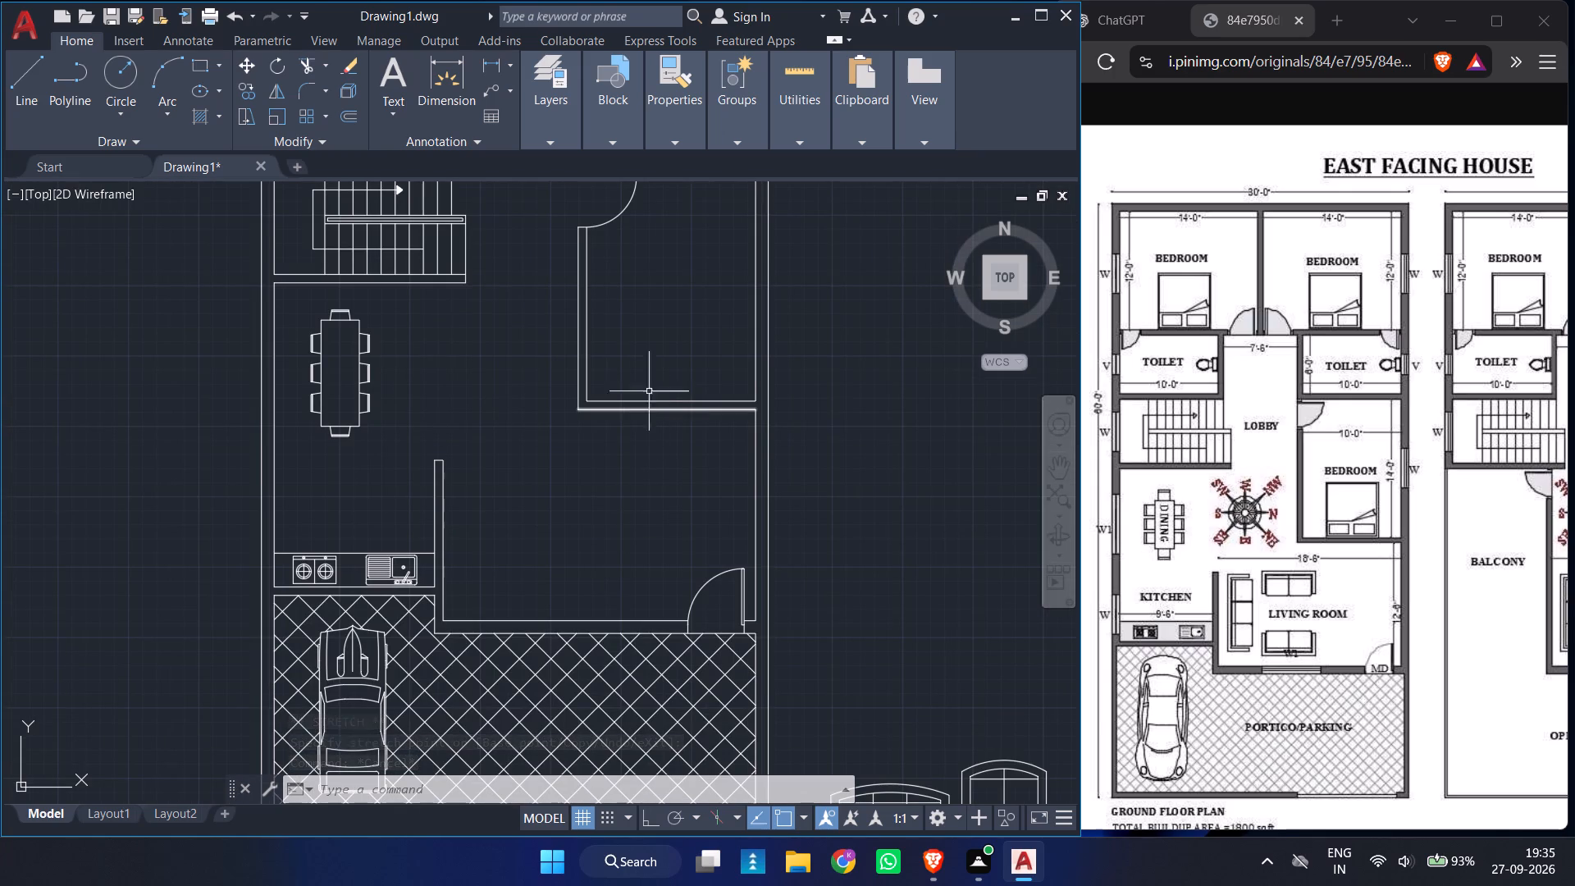
pyautogui.keyDown('ctrl'); pyautogui.scroll(-1, 779, 390); pyautogui.keyUp('ctrl')
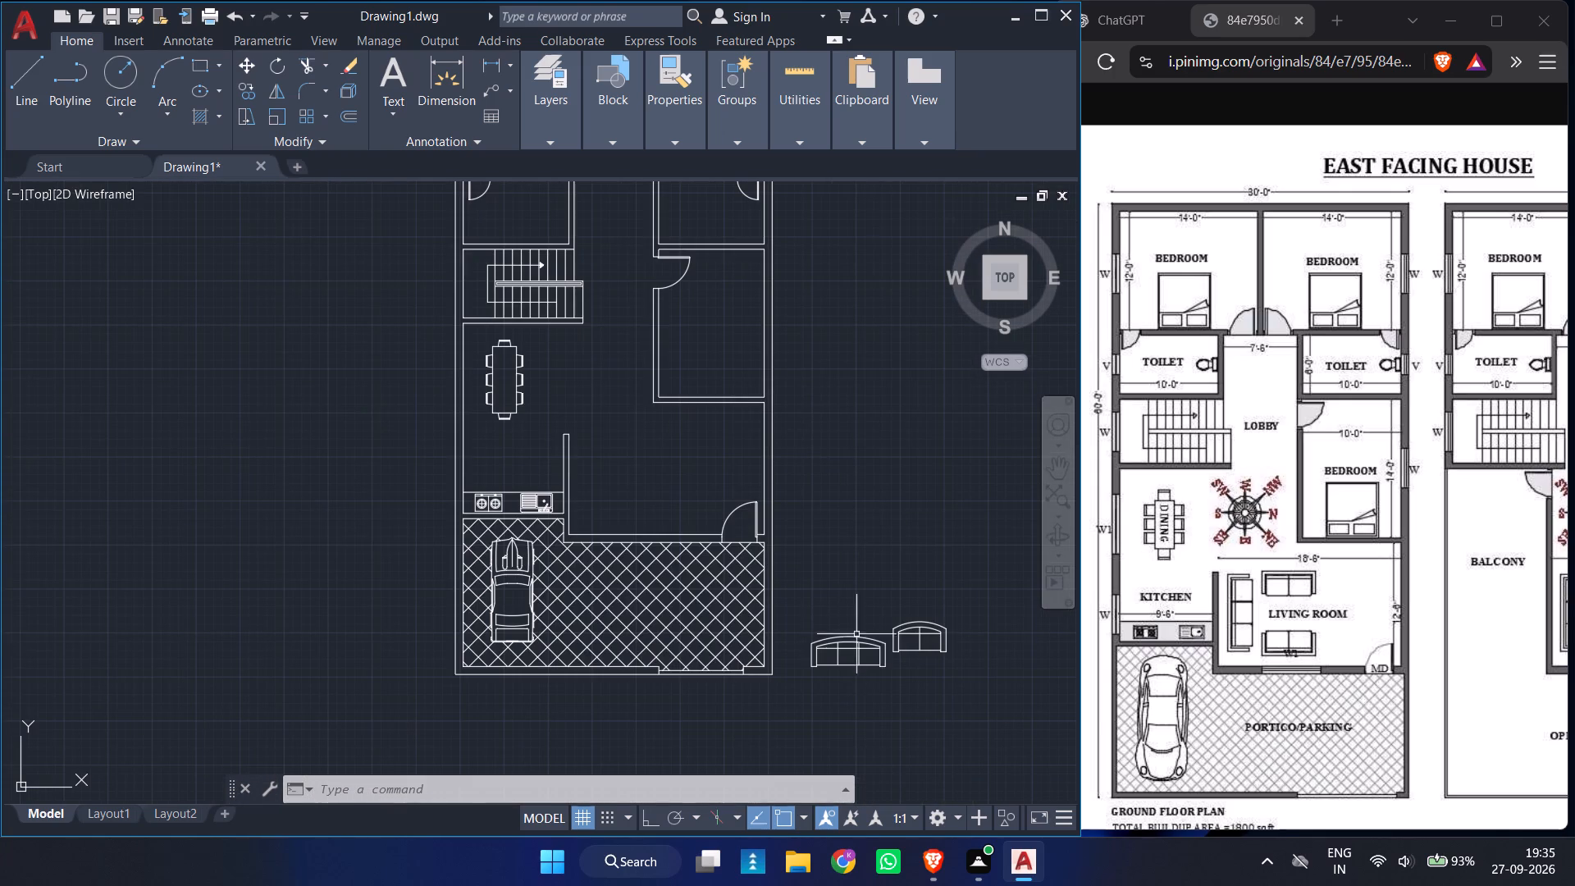
pyautogui.click(874, 691)
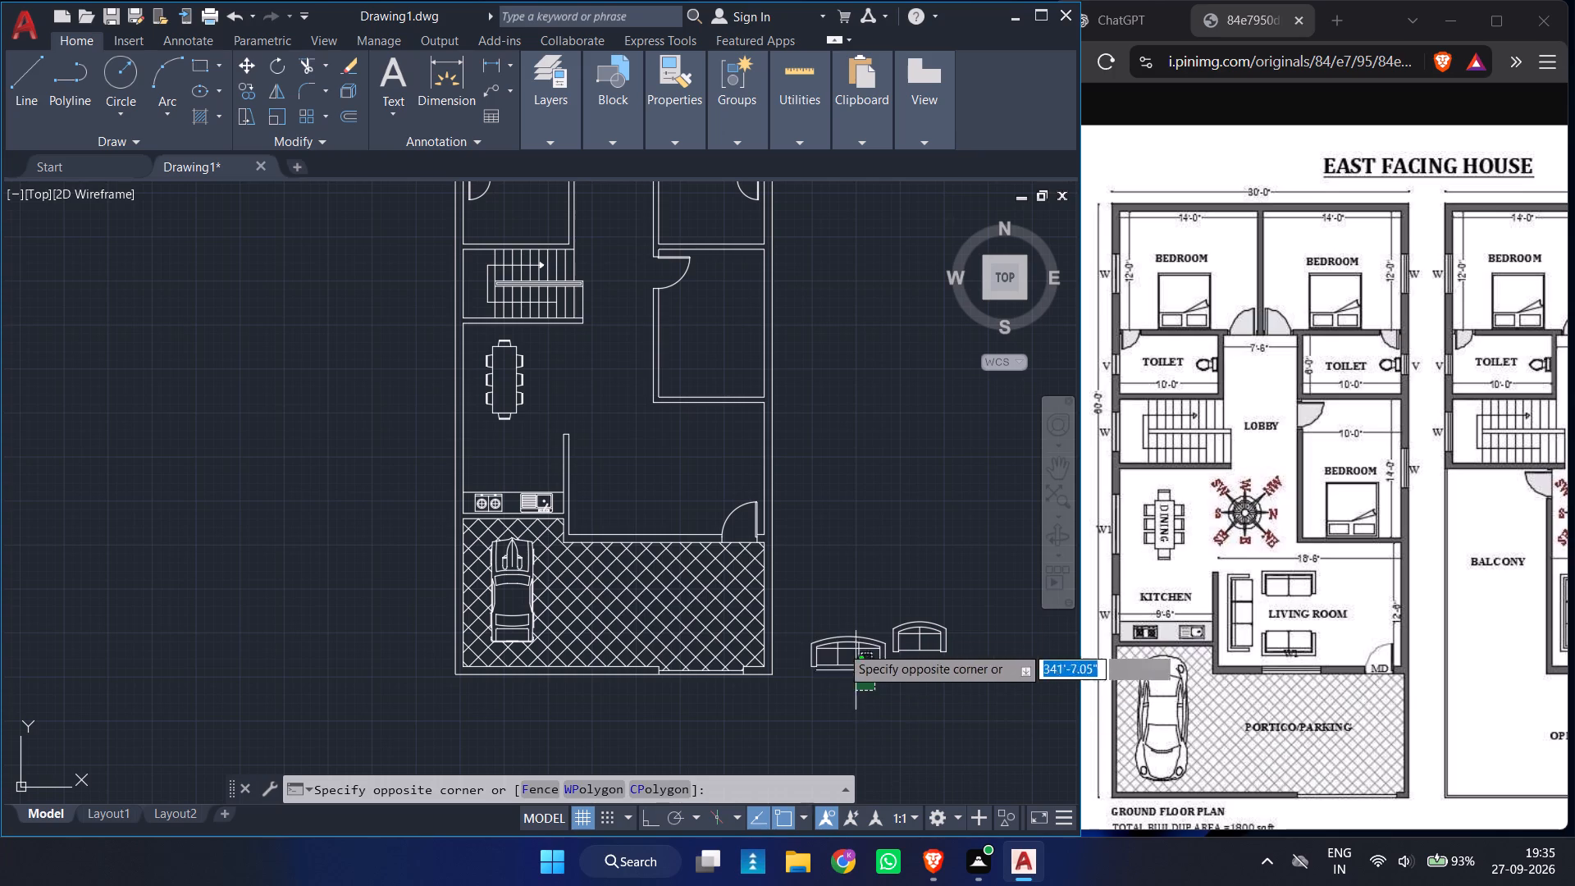
pyautogui.click(827, 611)
pyautogui.click(979, 694)
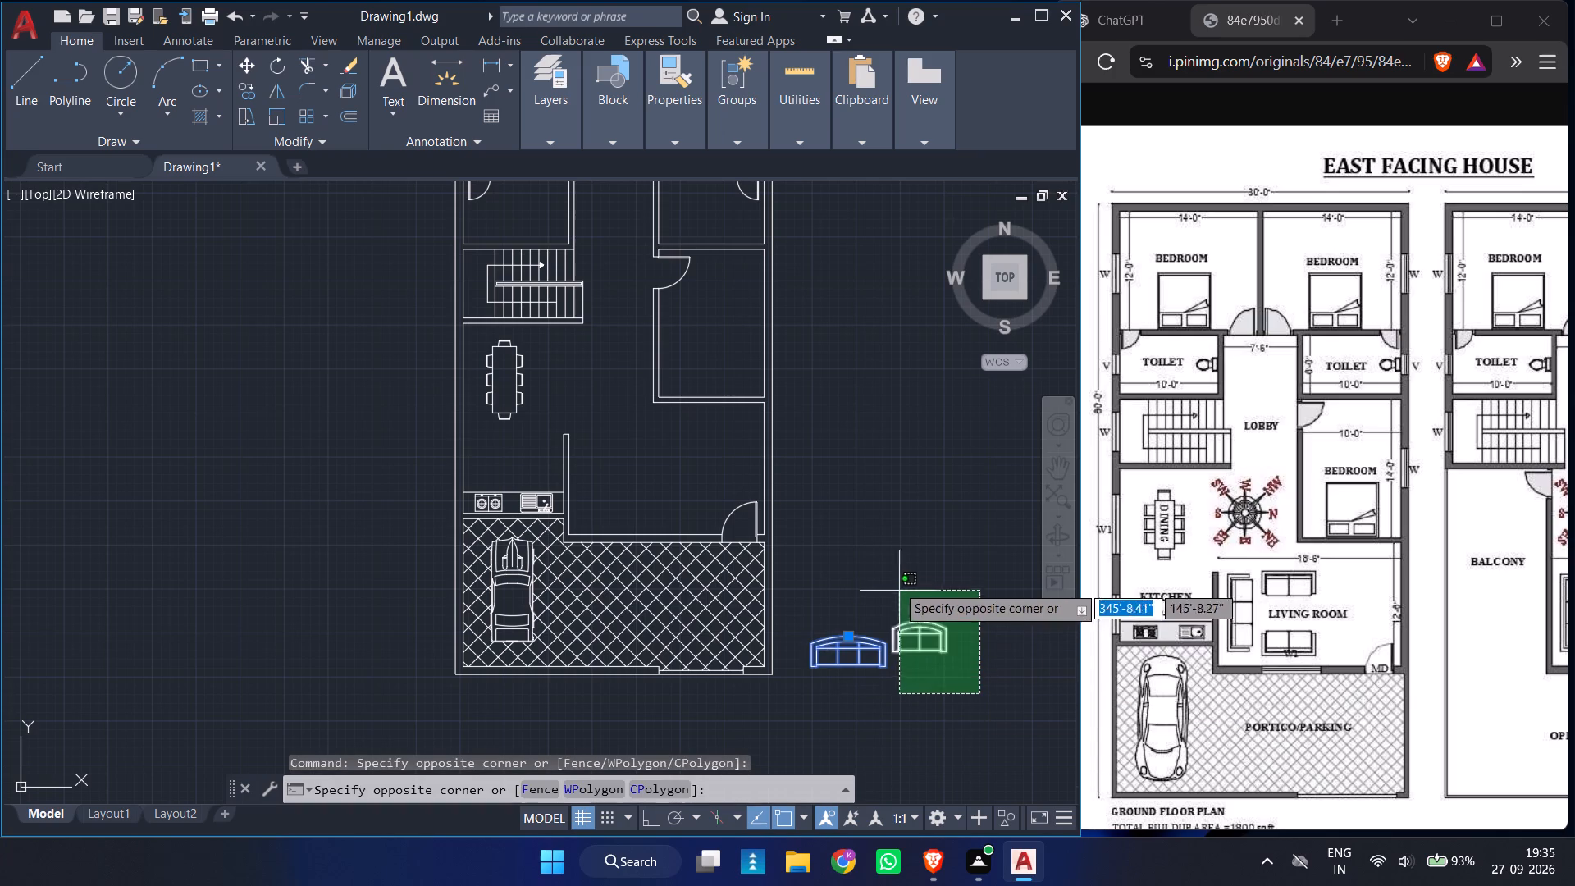
pyautogui.click(895, 583)
pyautogui.write('X')
pyautogui.press('space')
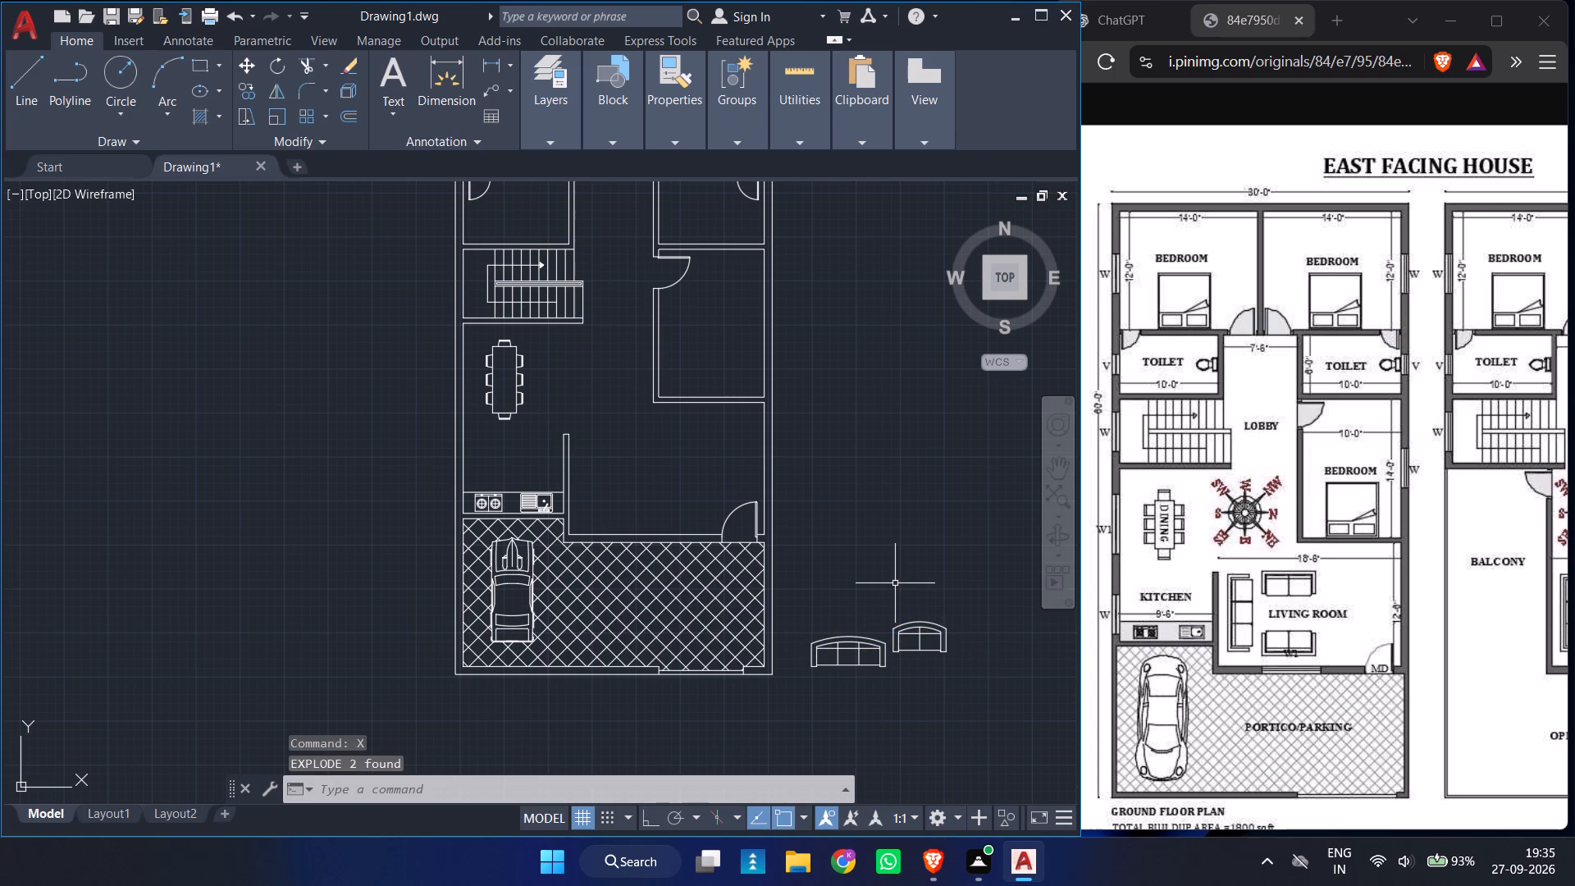
# Delete the outer and inner curved backrest arcs from both the two-seat and three-seat sofas.
pyautogui.keyDown('ctrl'); pyautogui.scroll(4, 970, 655); pyautogui.keyUp('ctrl')
pyautogui.keyDown('ctrl'); pyautogui.scroll(-1, 849, 591); pyautogui.keyUp('ctrl')
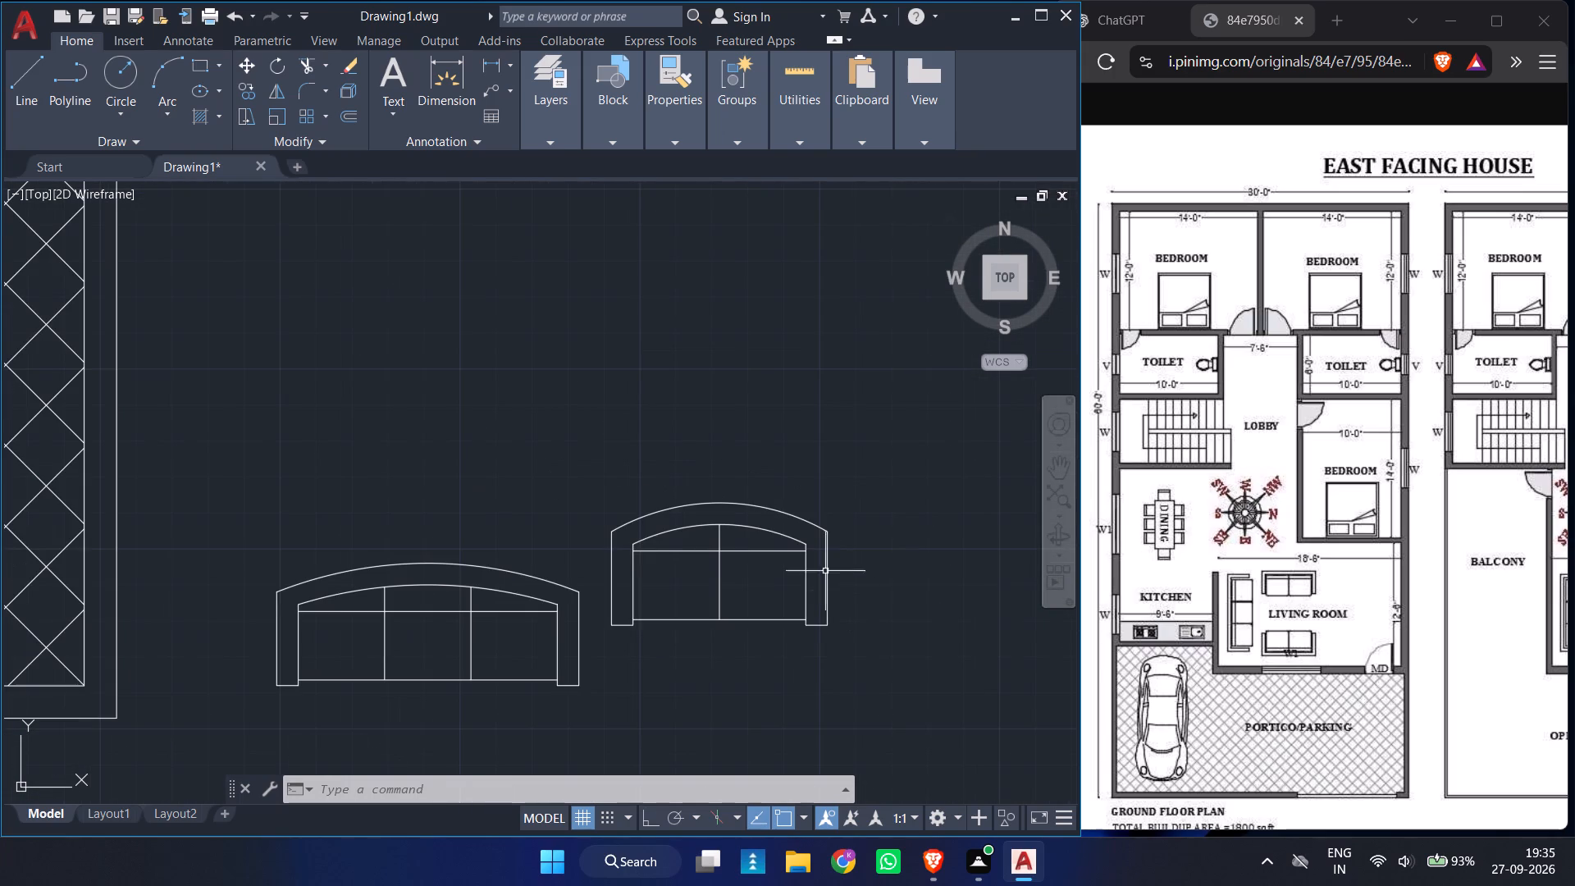
pyautogui.moveTo(787, 539); pyautogui.dragTo(801, 518)
pyautogui.click(801, 518)
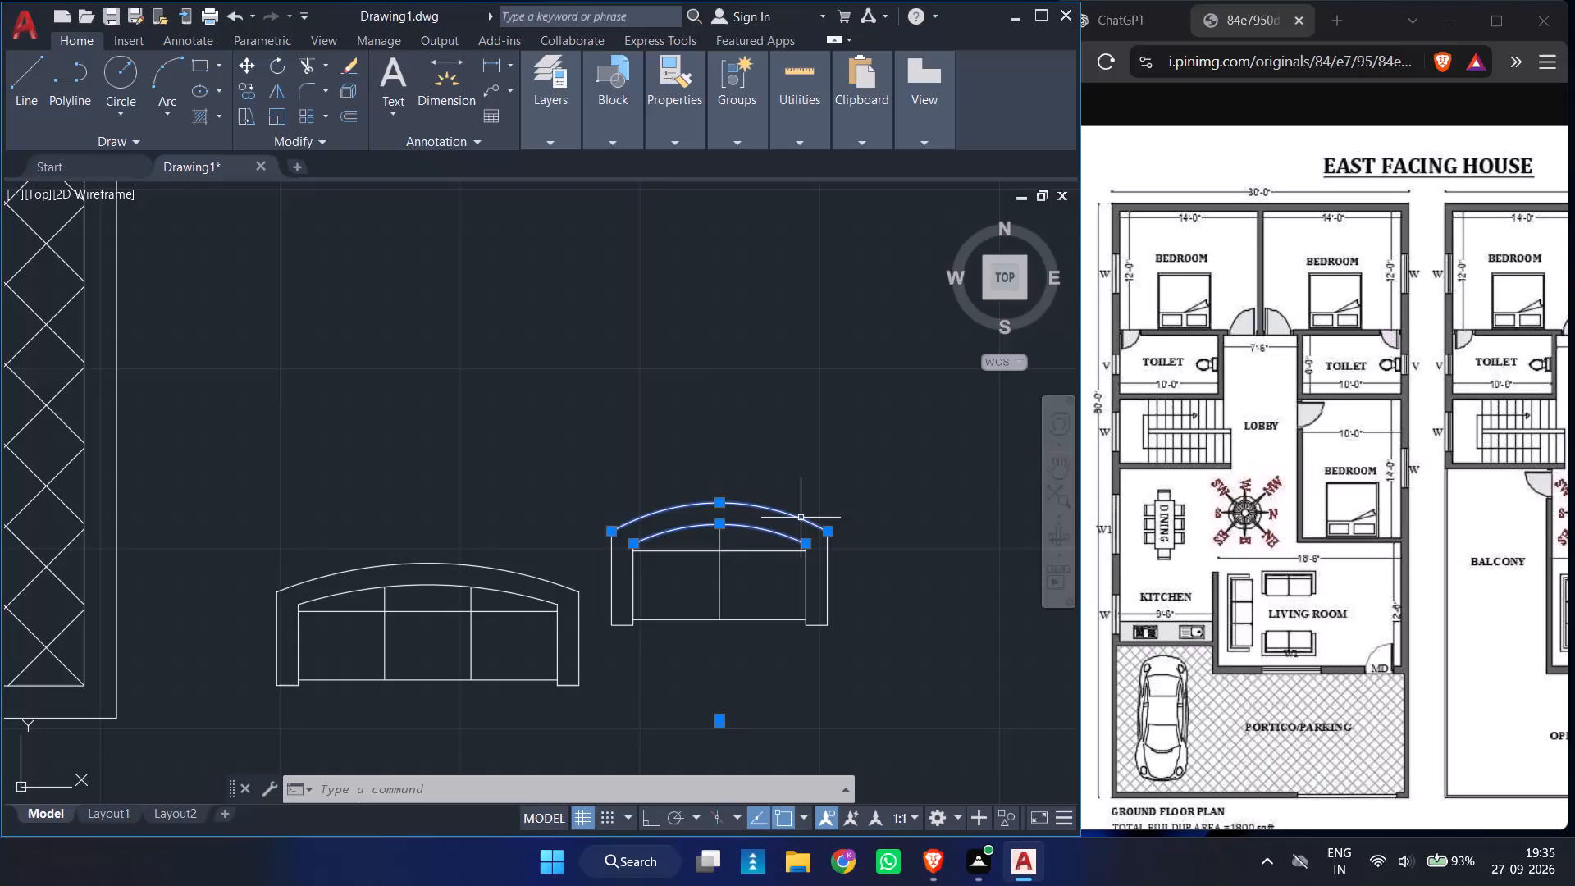
pyautogui.press('Delete')
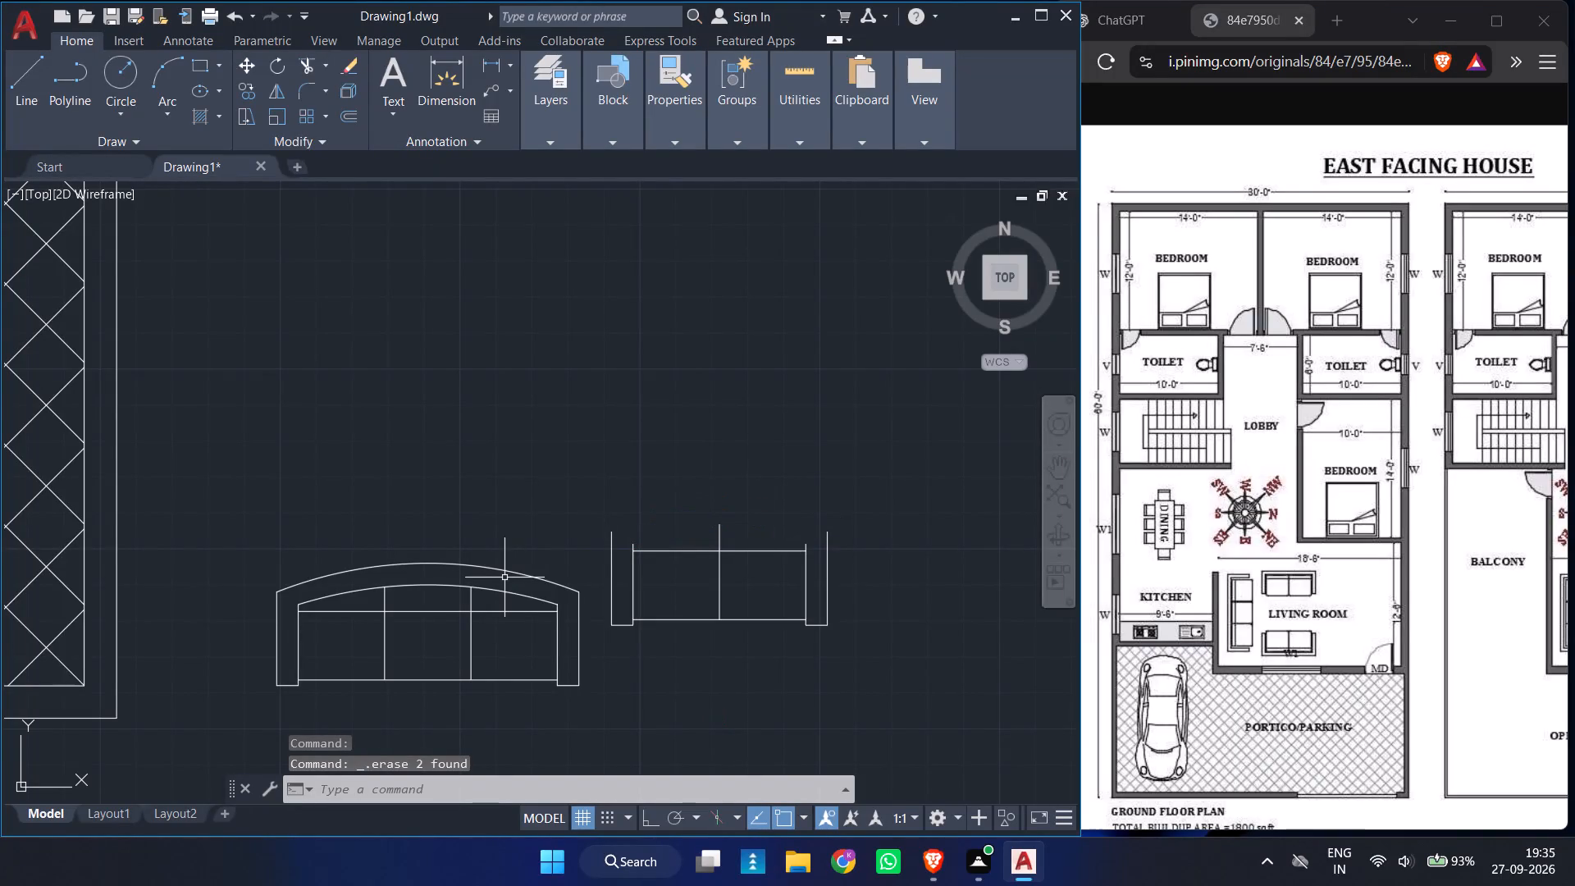
pyautogui.click(520, 601)
pyautogui.click(490, 552)
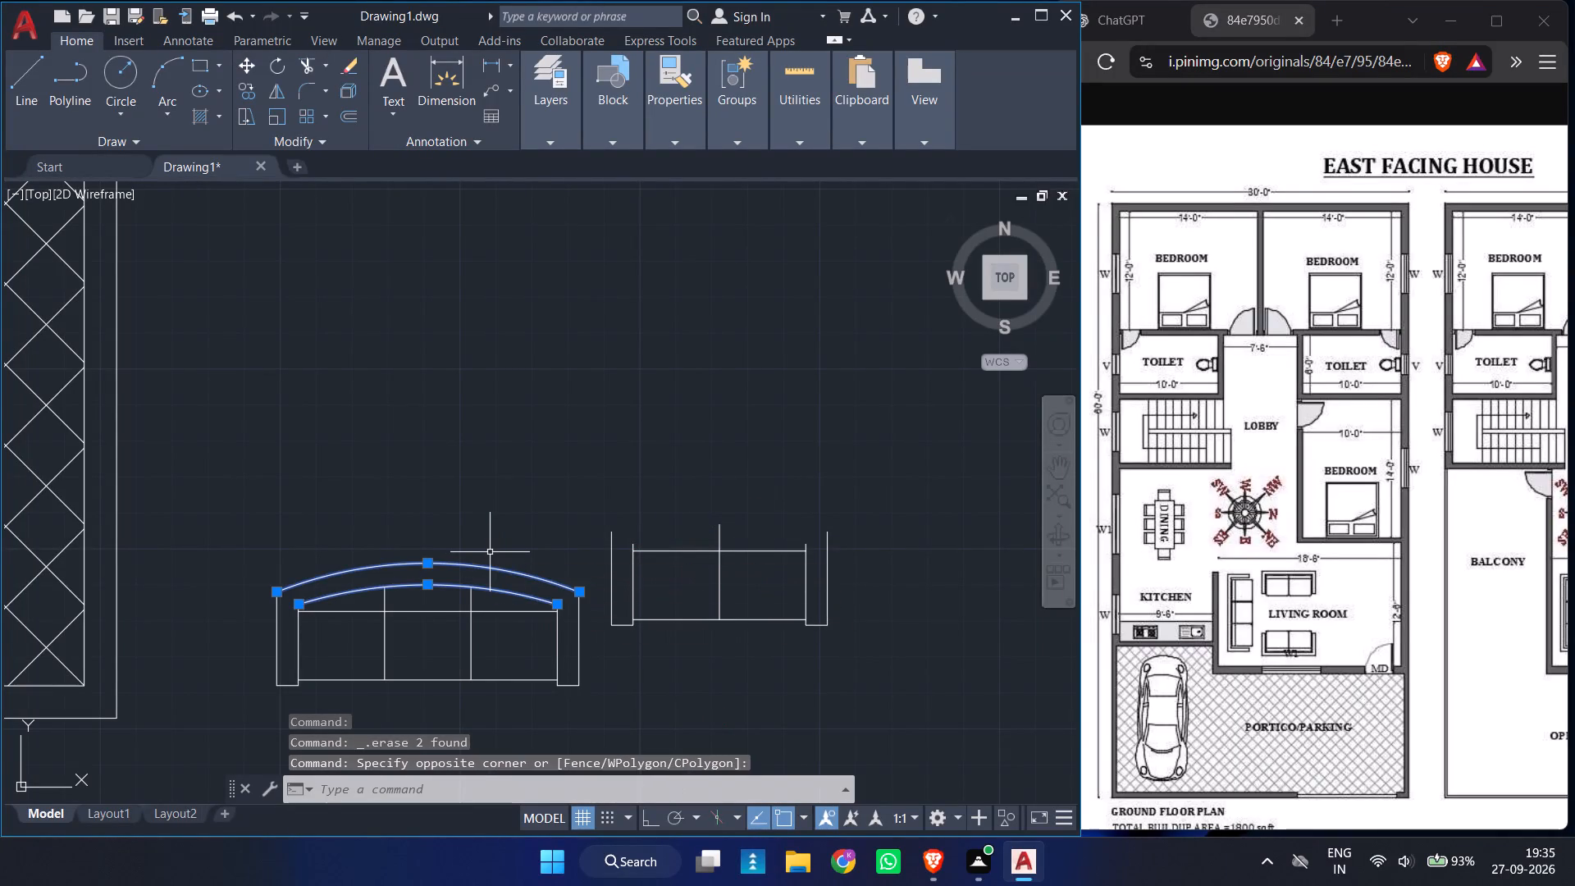
pyautogui.press('Delete')
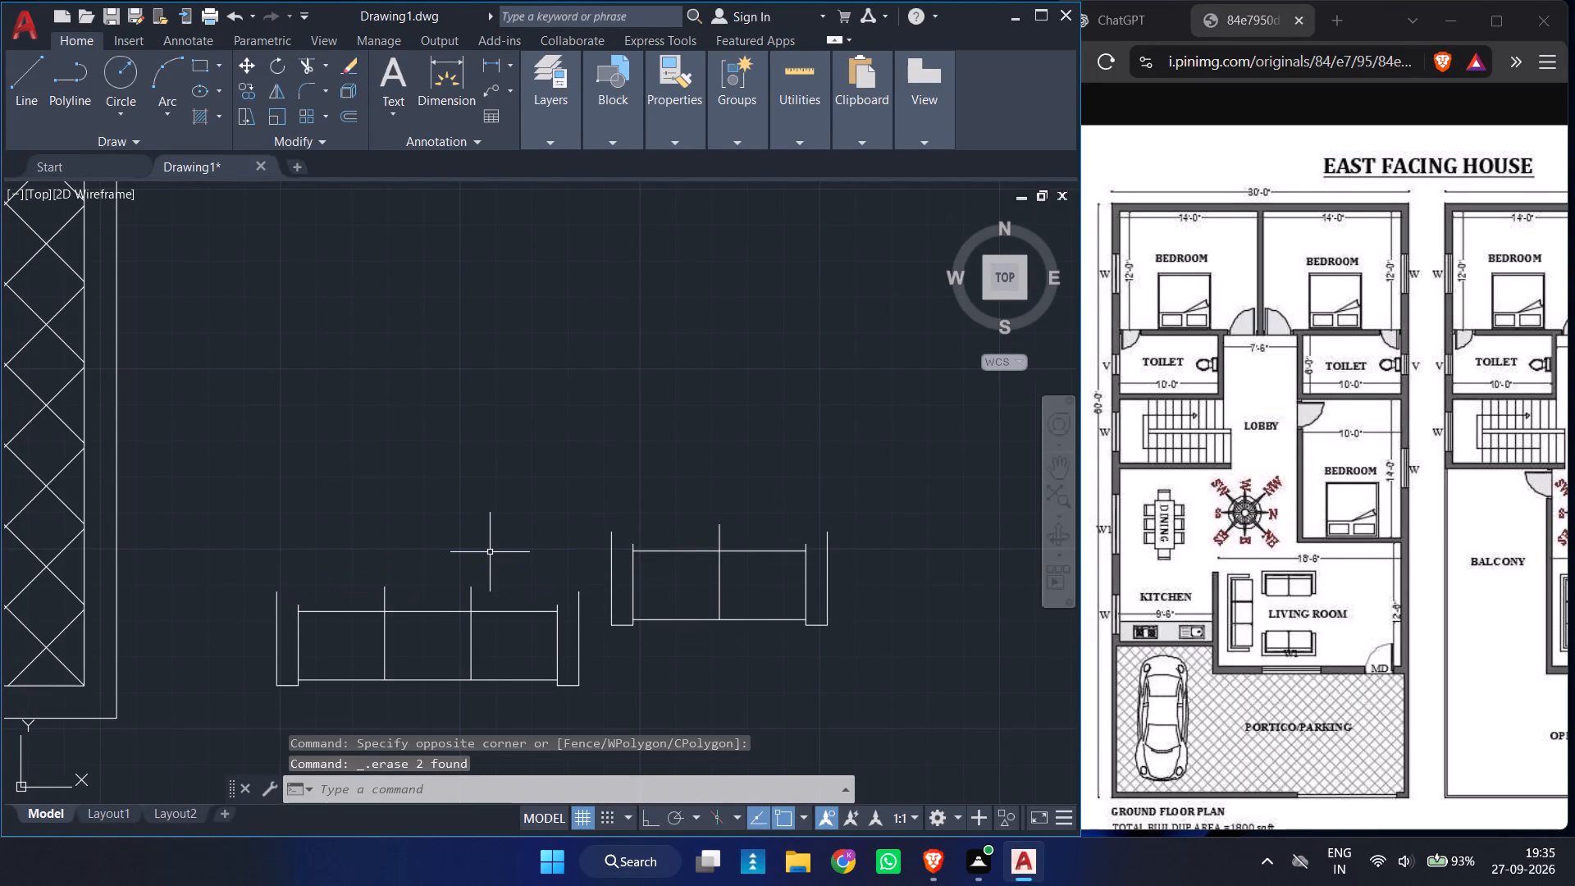
# Close the three-seat sofa's back with a straight inner line and a 7' outer line between its armrest ends.
pyautogui.press('l')
pyautogui.press('Return')
pyautogui.click(556, 606)
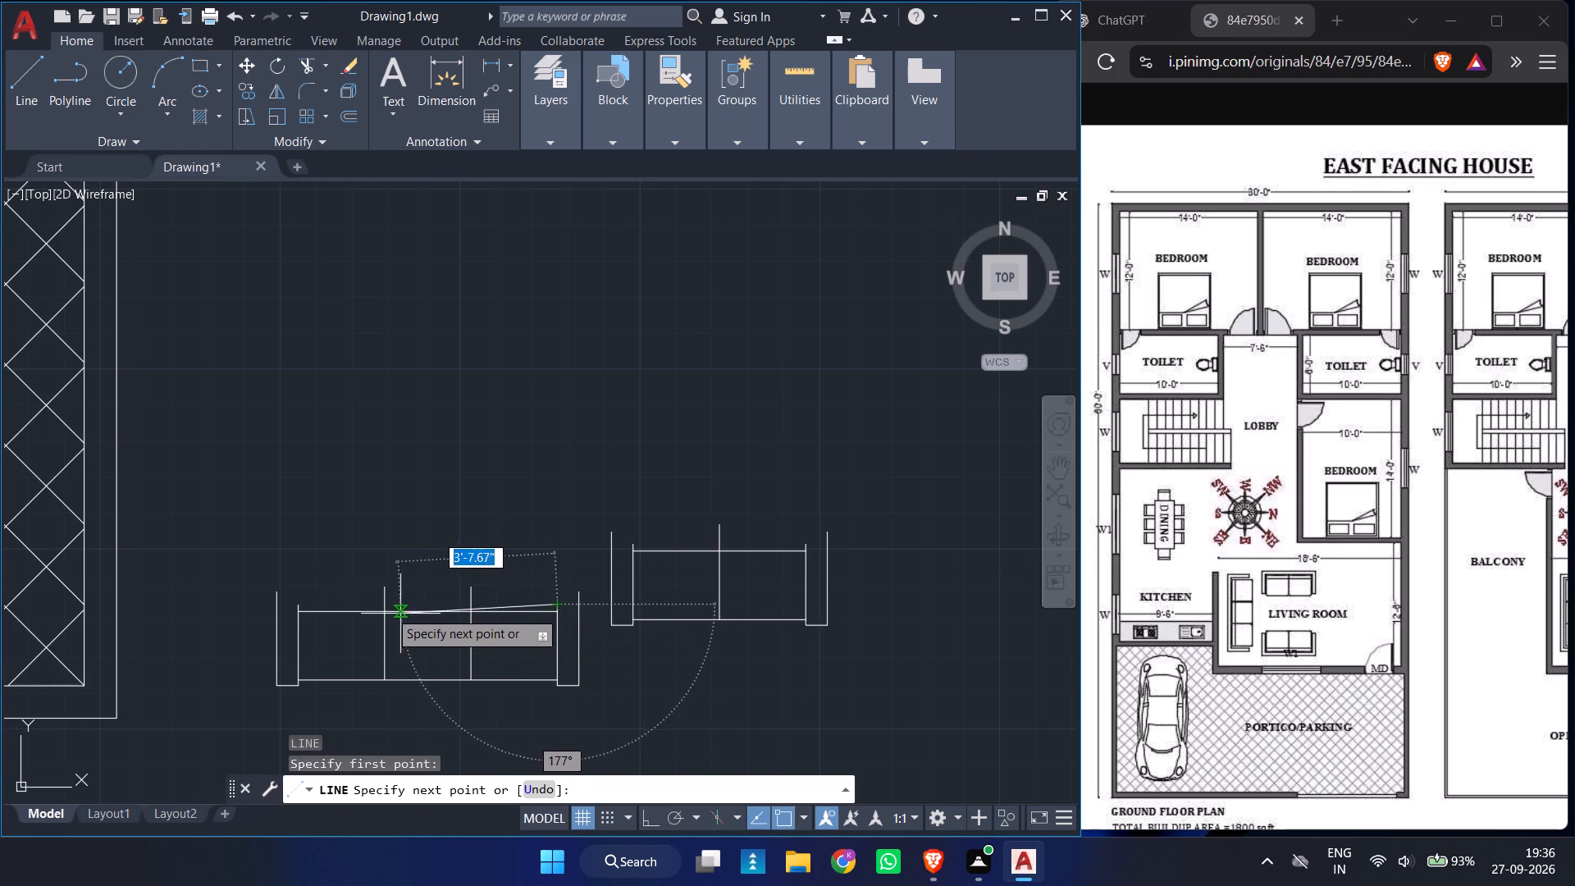
pyautogui.click(299, 600)
pyautogui.press('space')
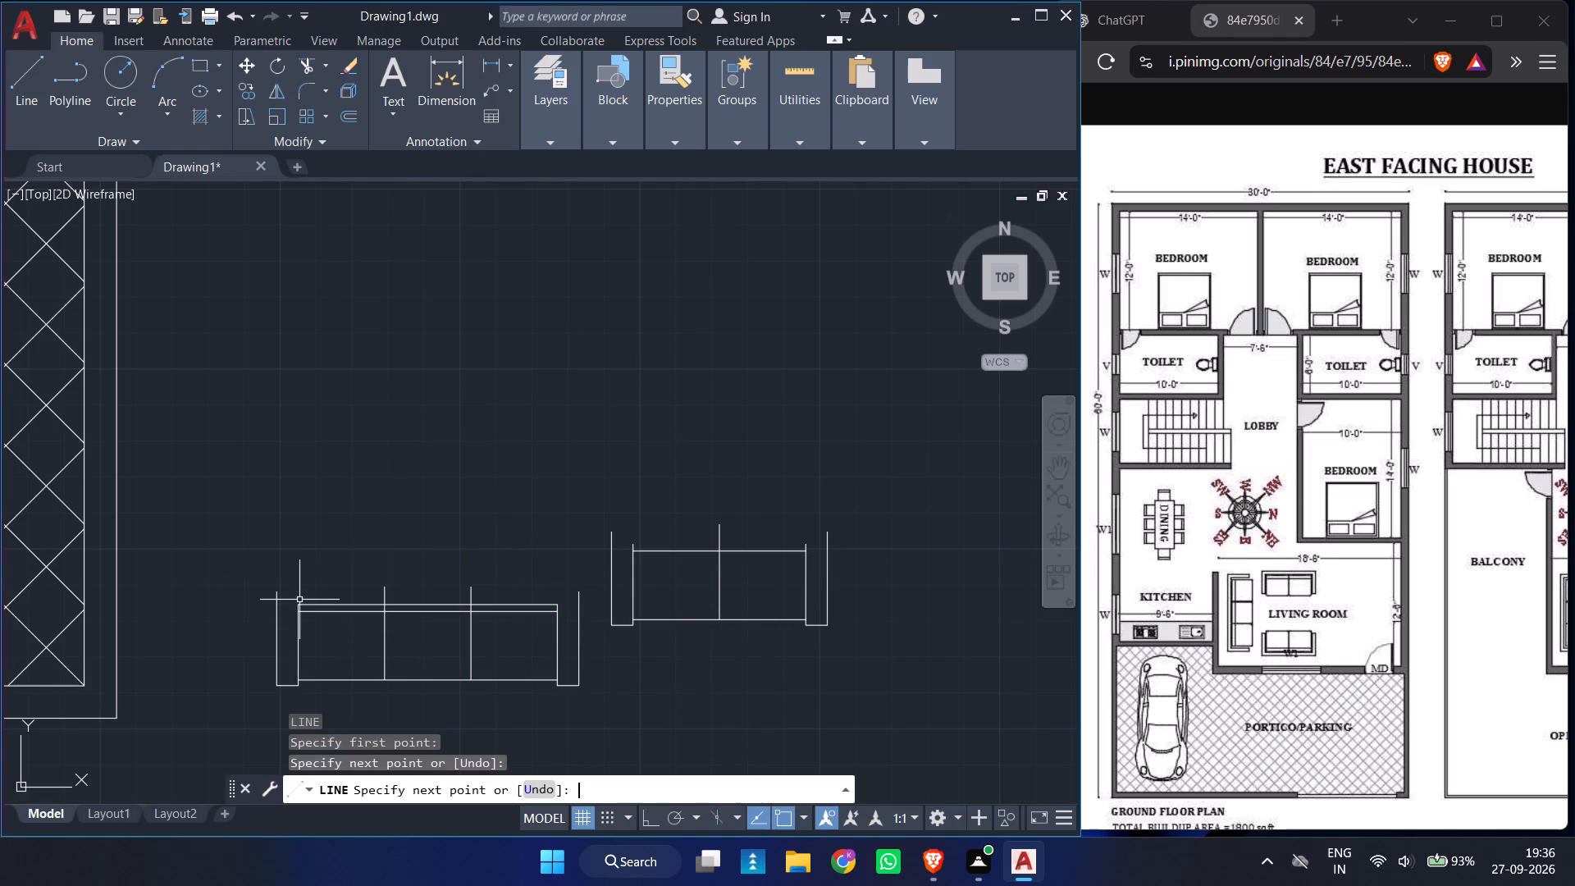
pyautogui.press('space')
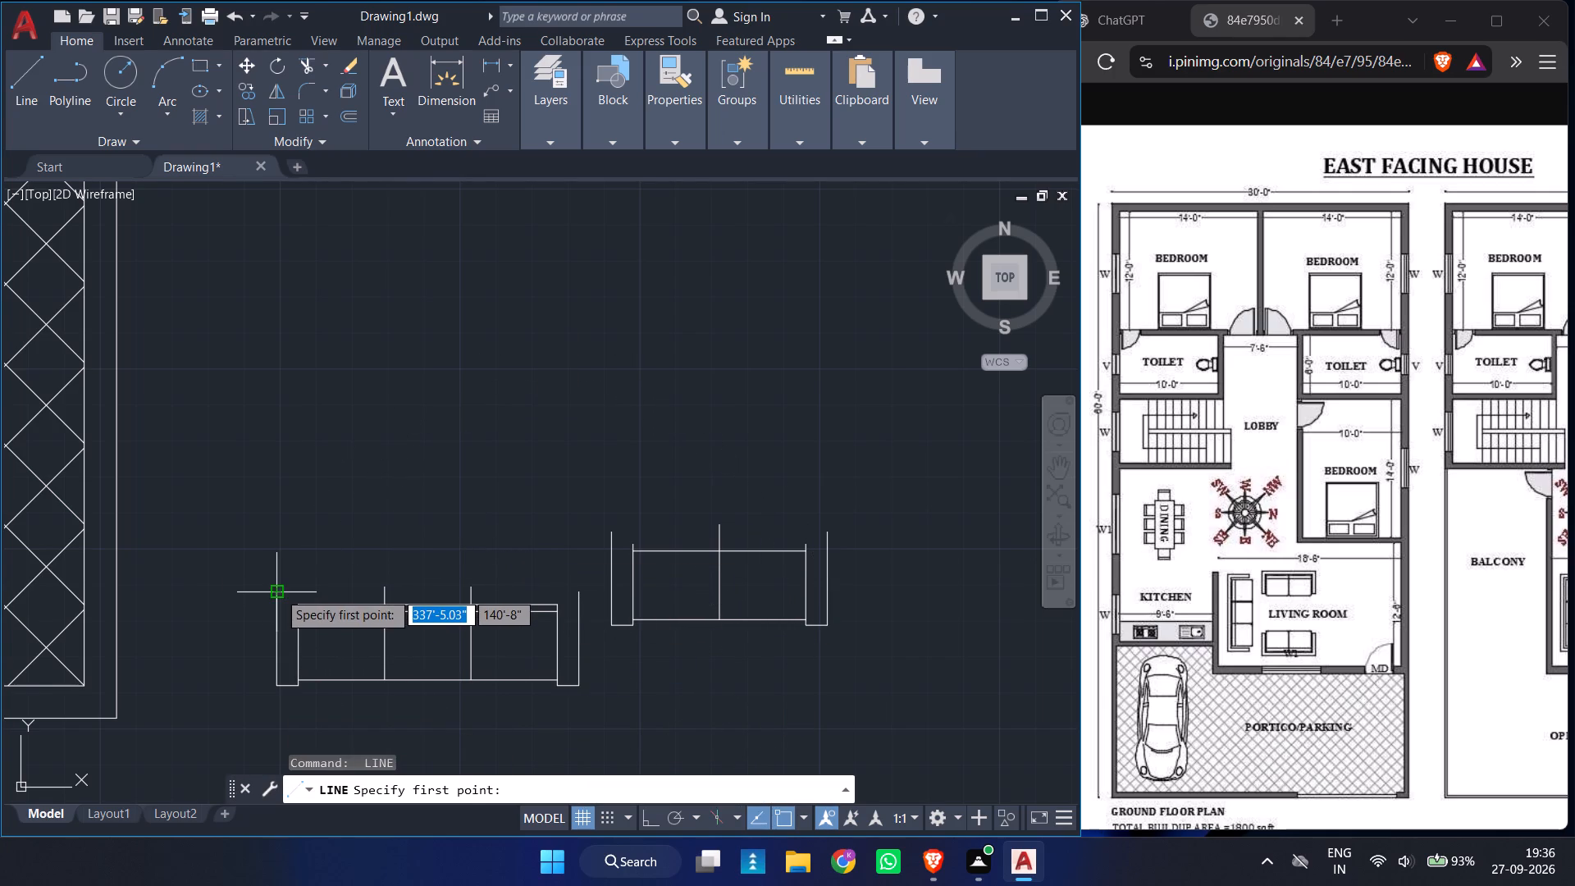
pyautogui.click(278, 591)
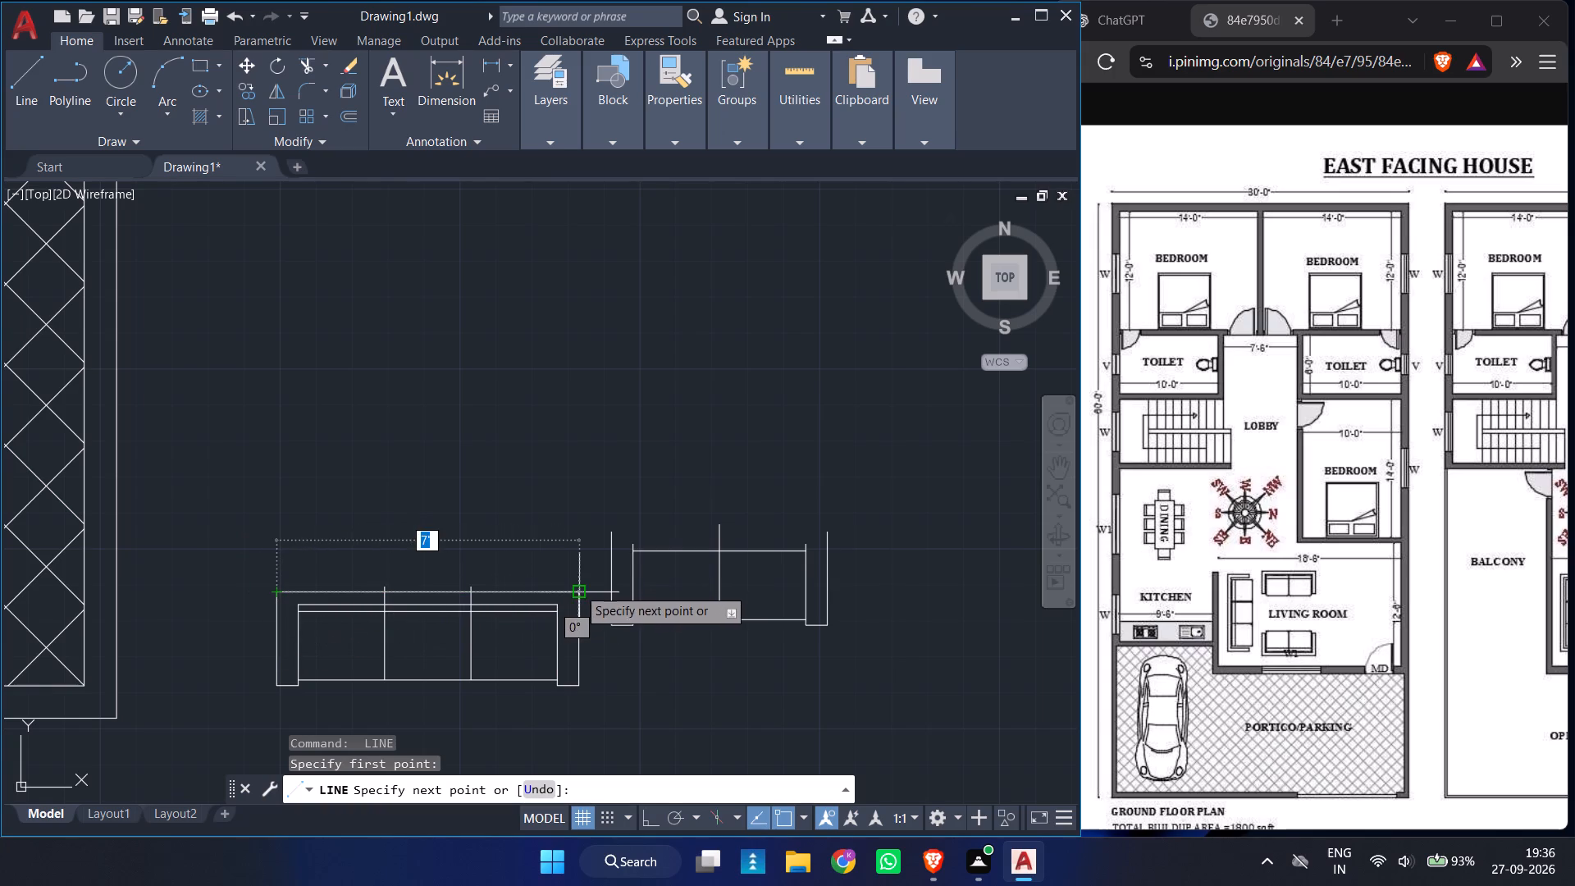
pyautogui.click(582, 592)
pyautogui.press('space')
# Close the two-seat sofa's back with a 5' outer line and a straight inner line between its armrest ends.
pyautogui.press('space')
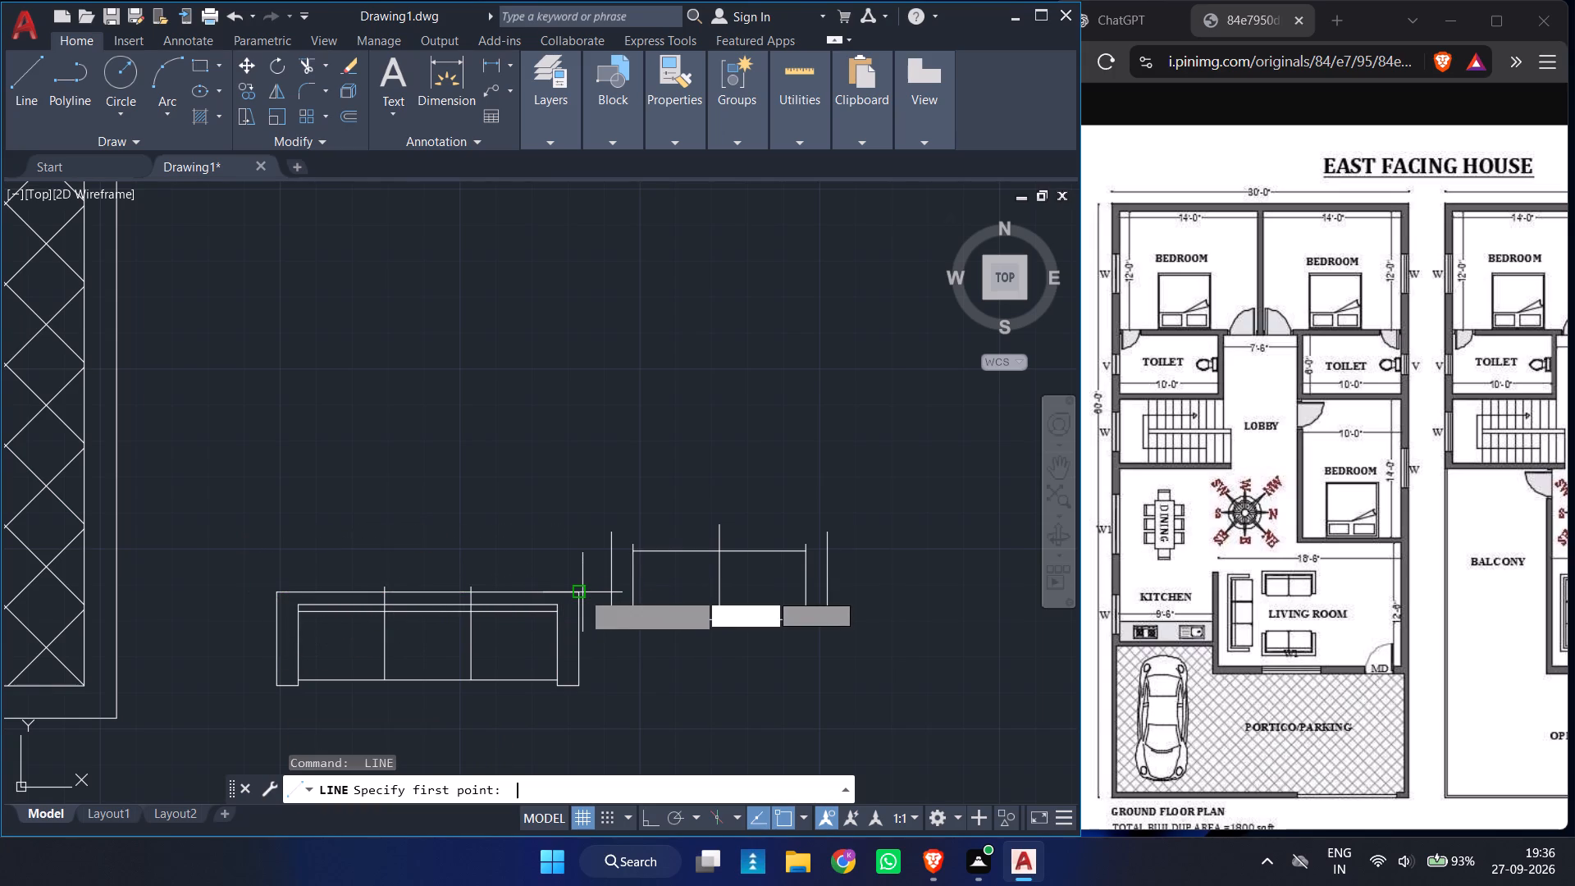
pyautogui.click(608, 535)
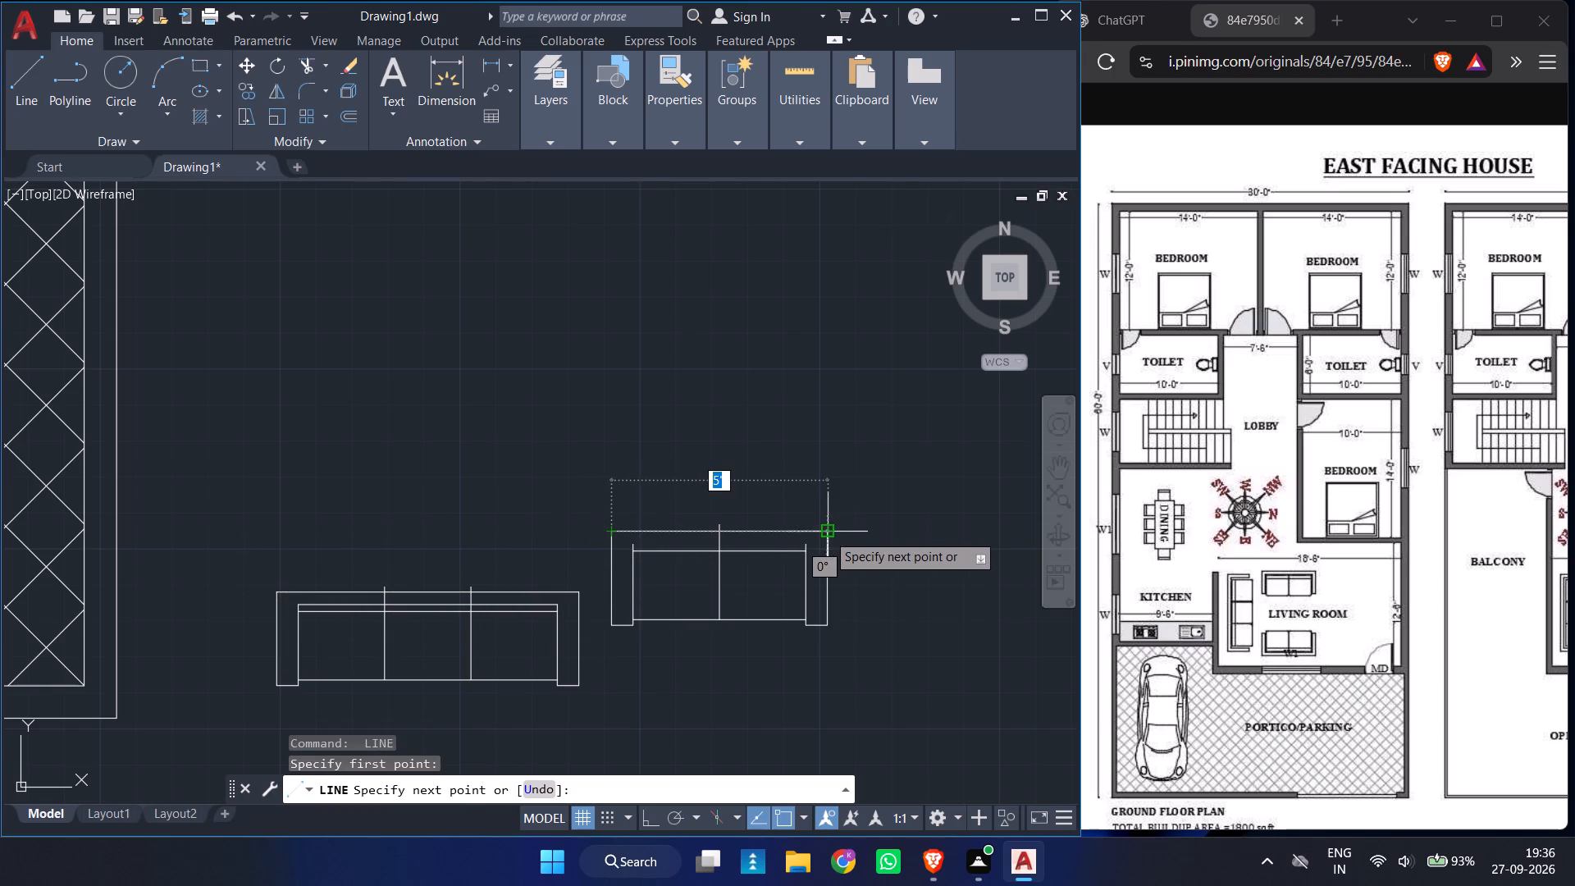
pyautogui.click(827, 533)
pyautogui.press('space')
pyautogui.press('space')
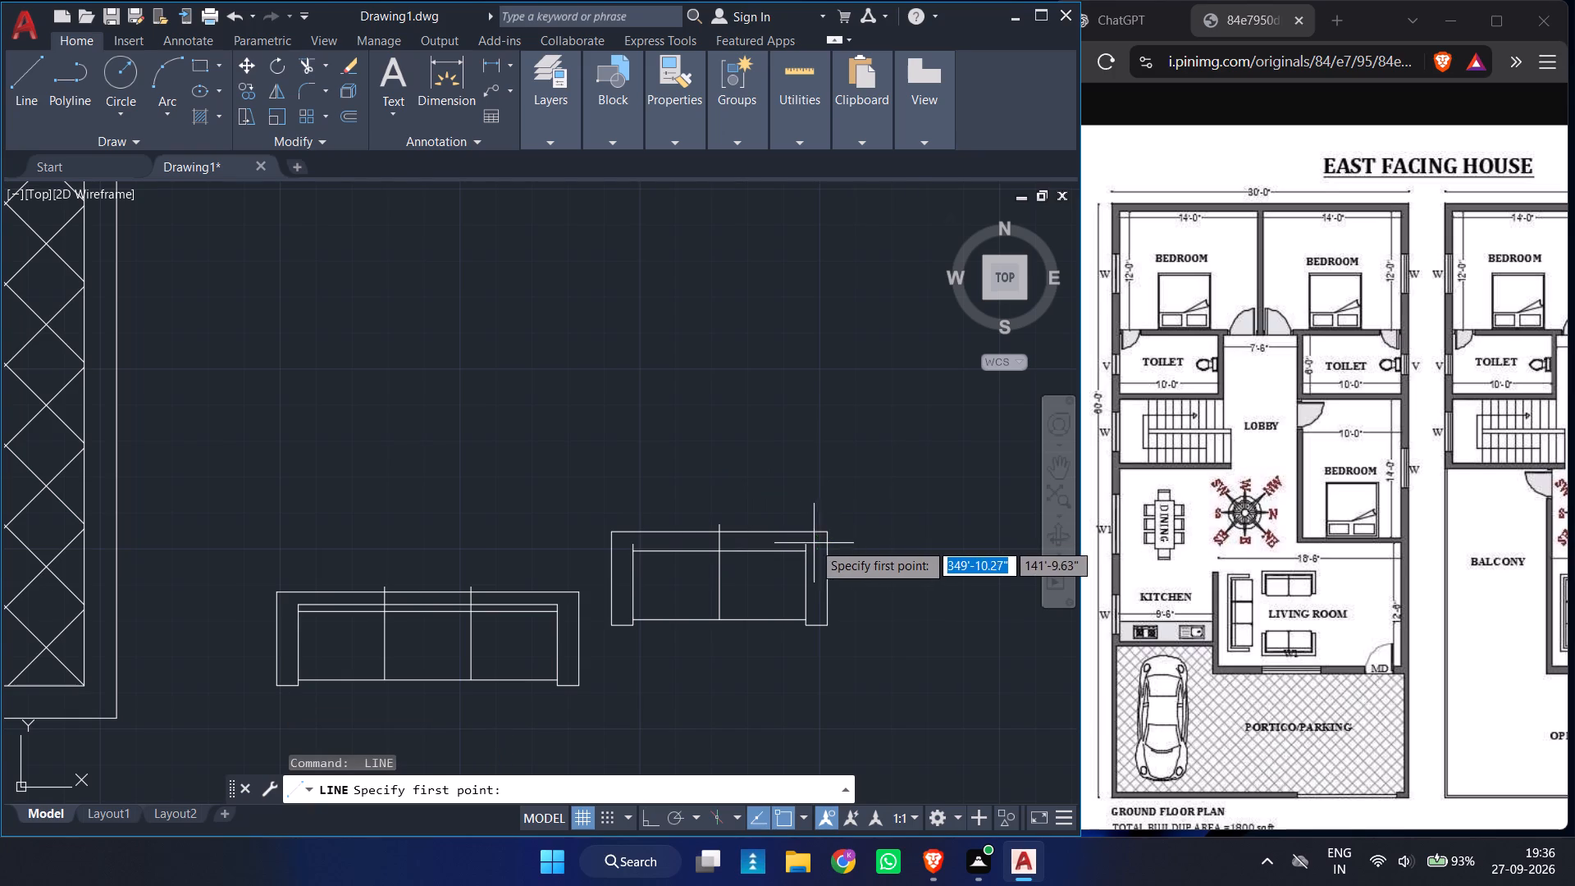
pyautogui.click(810, 543)
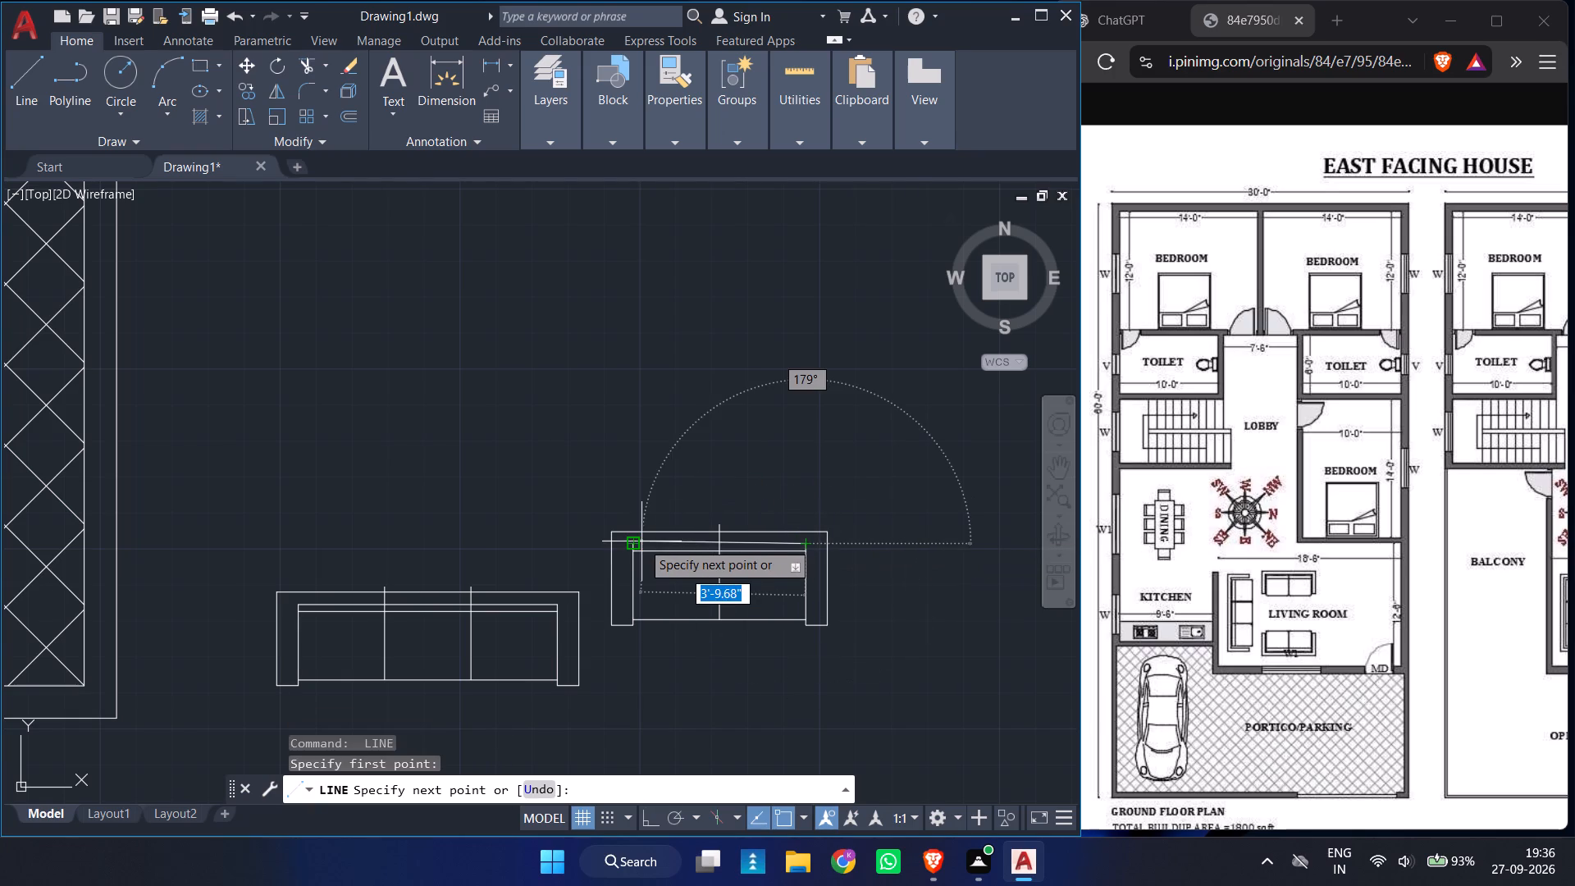
pyautogui.moveTo(628, 541); pyautogui.dragTo(750, 691)
pyautogui.press('Return')
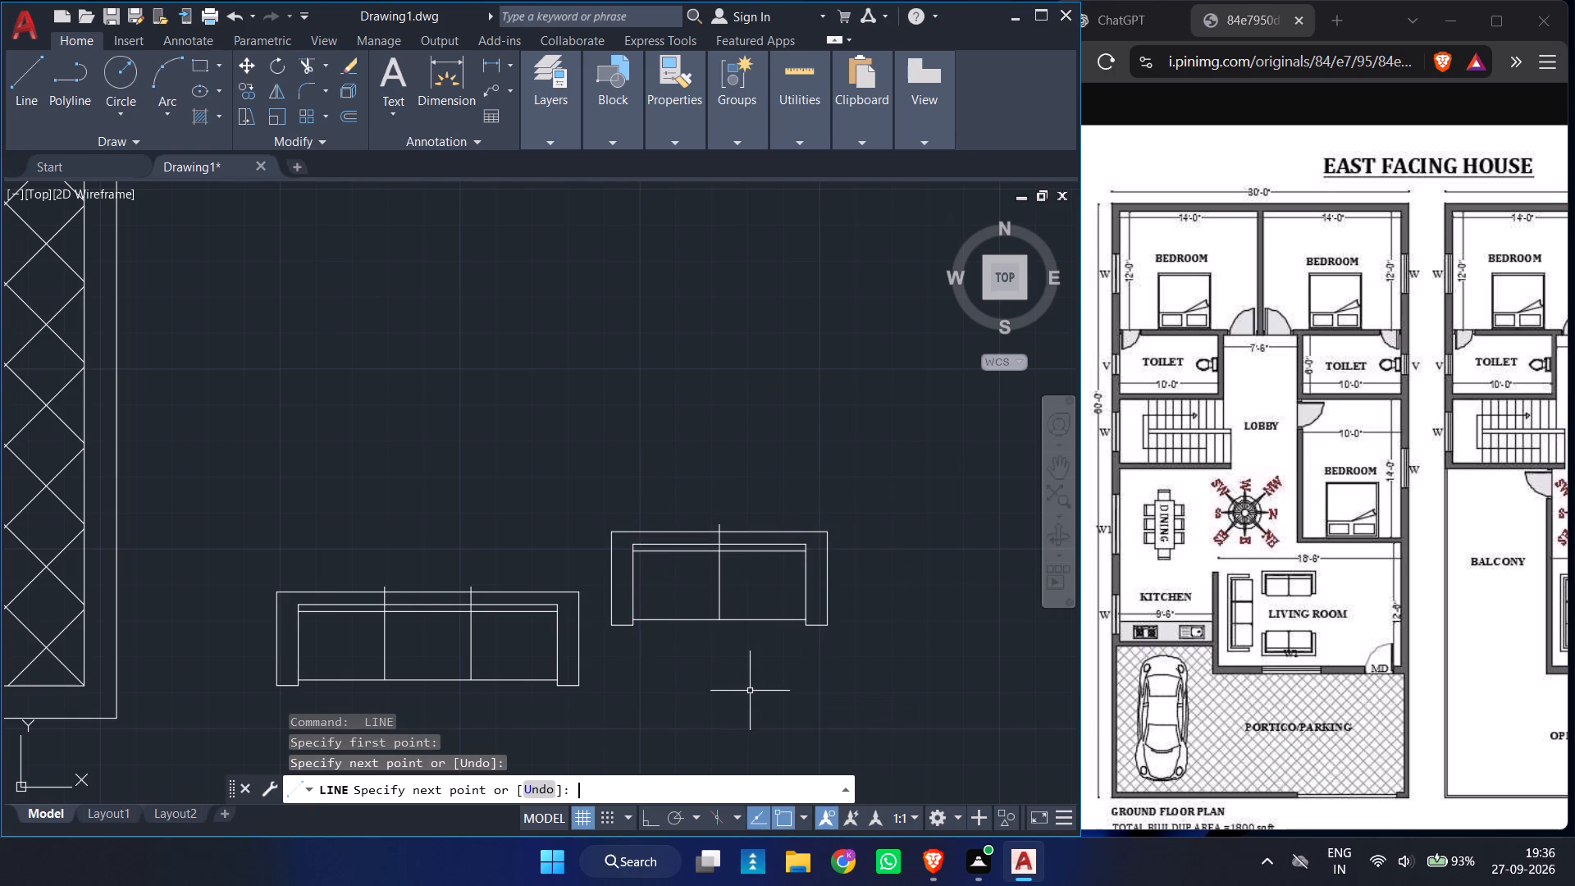
# Trim the seat divider ends that project beyond the outer back lines of both sofas.
pyautogui.write('TR')
pyautogui.press('space')
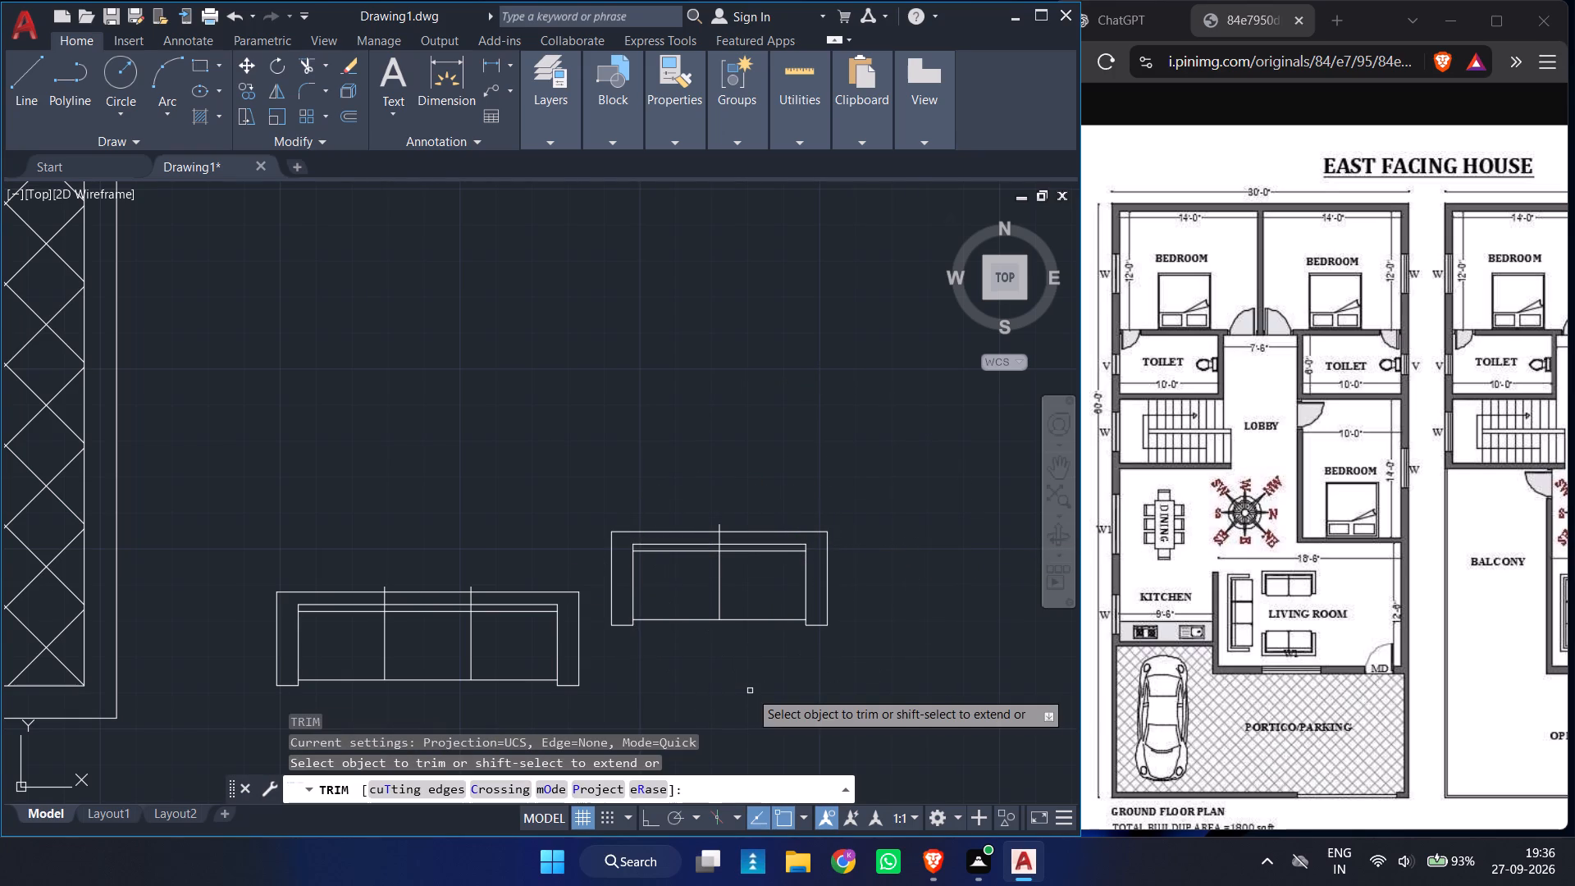
pyautogui.click(722, 528)
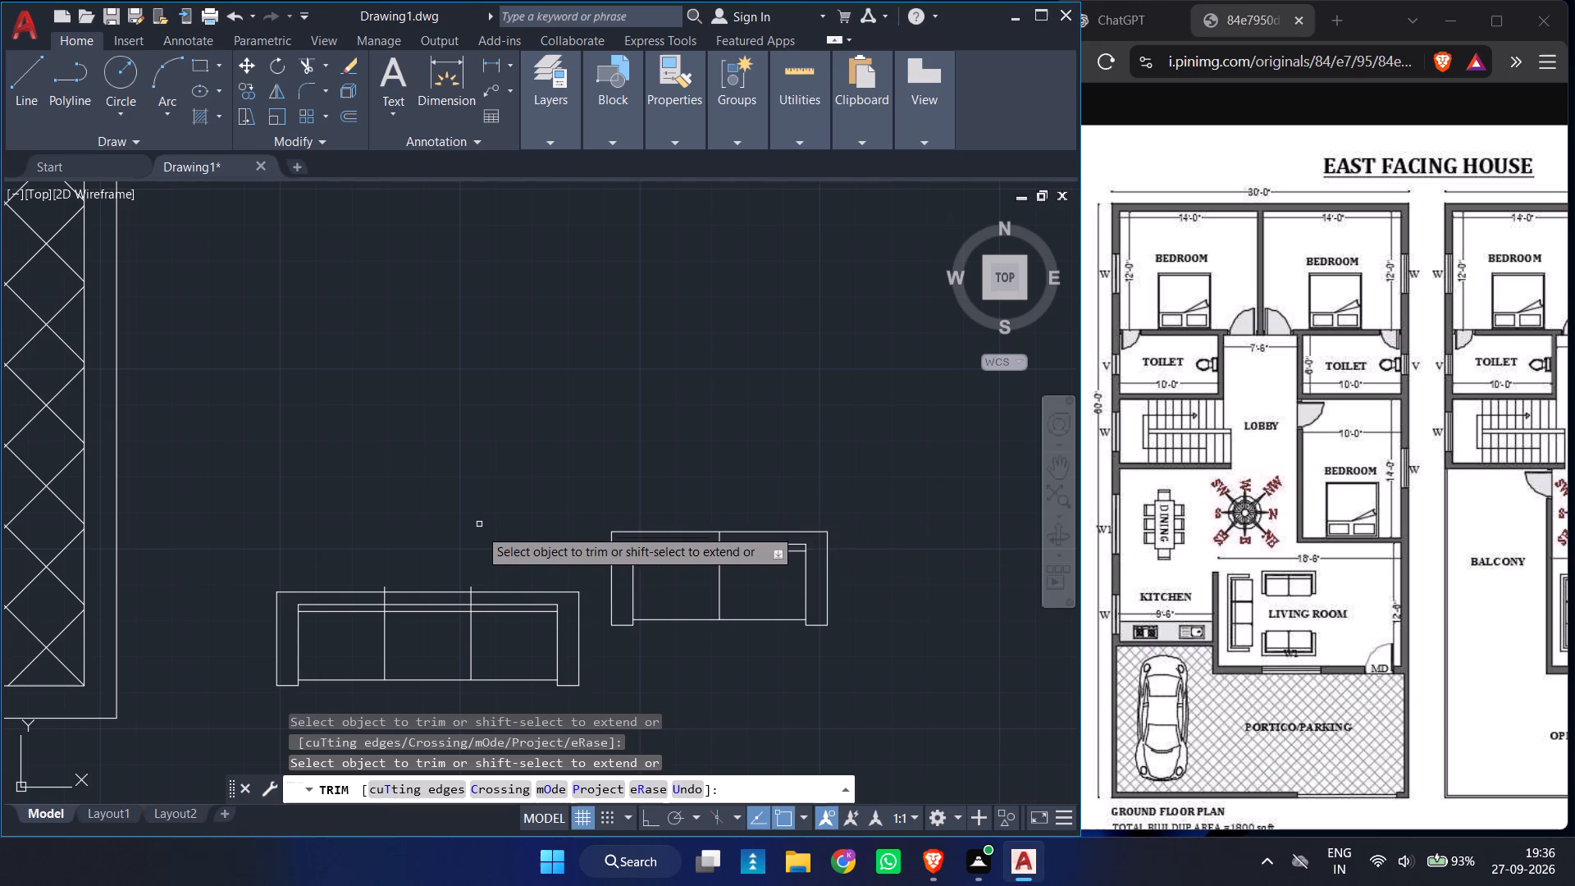
pyautogui.click(472, 586)
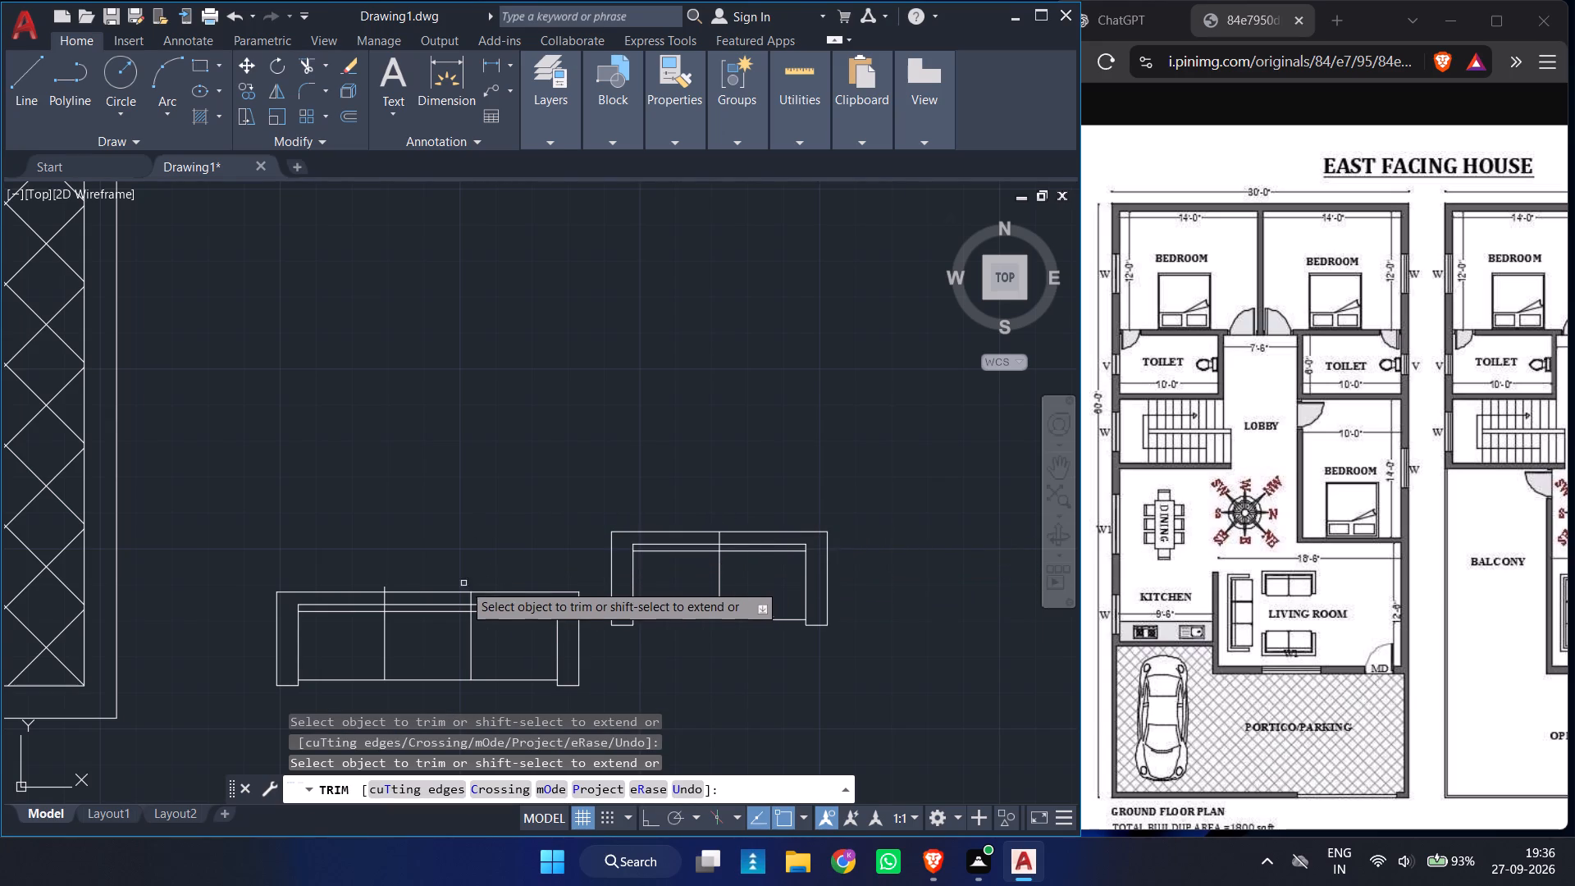
pyautogui.click(386, 585)
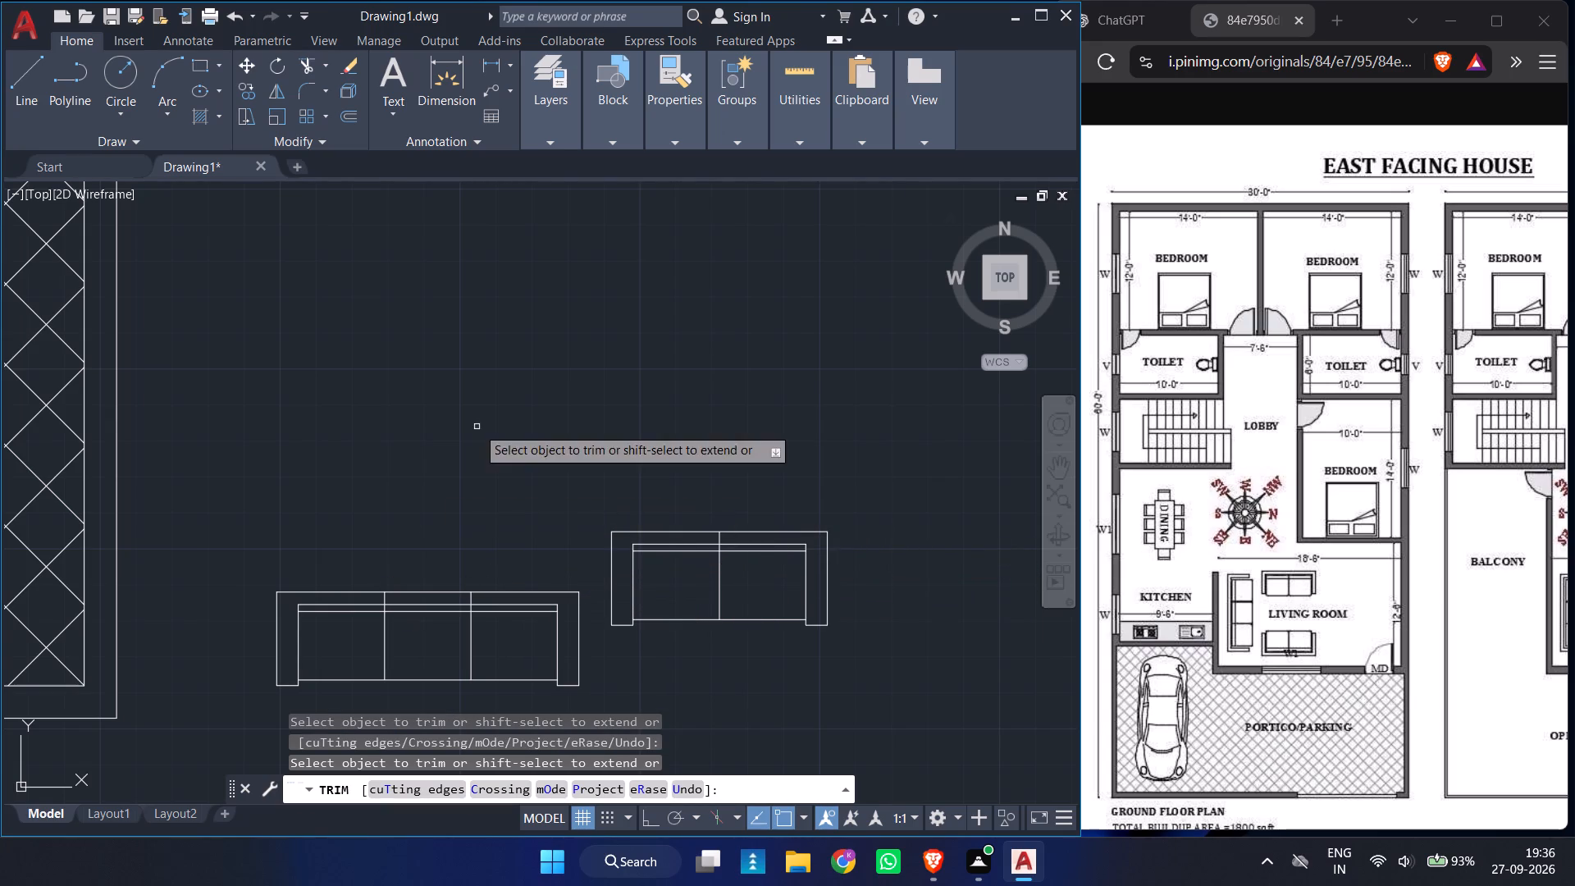
pyautogui.press('Escape')
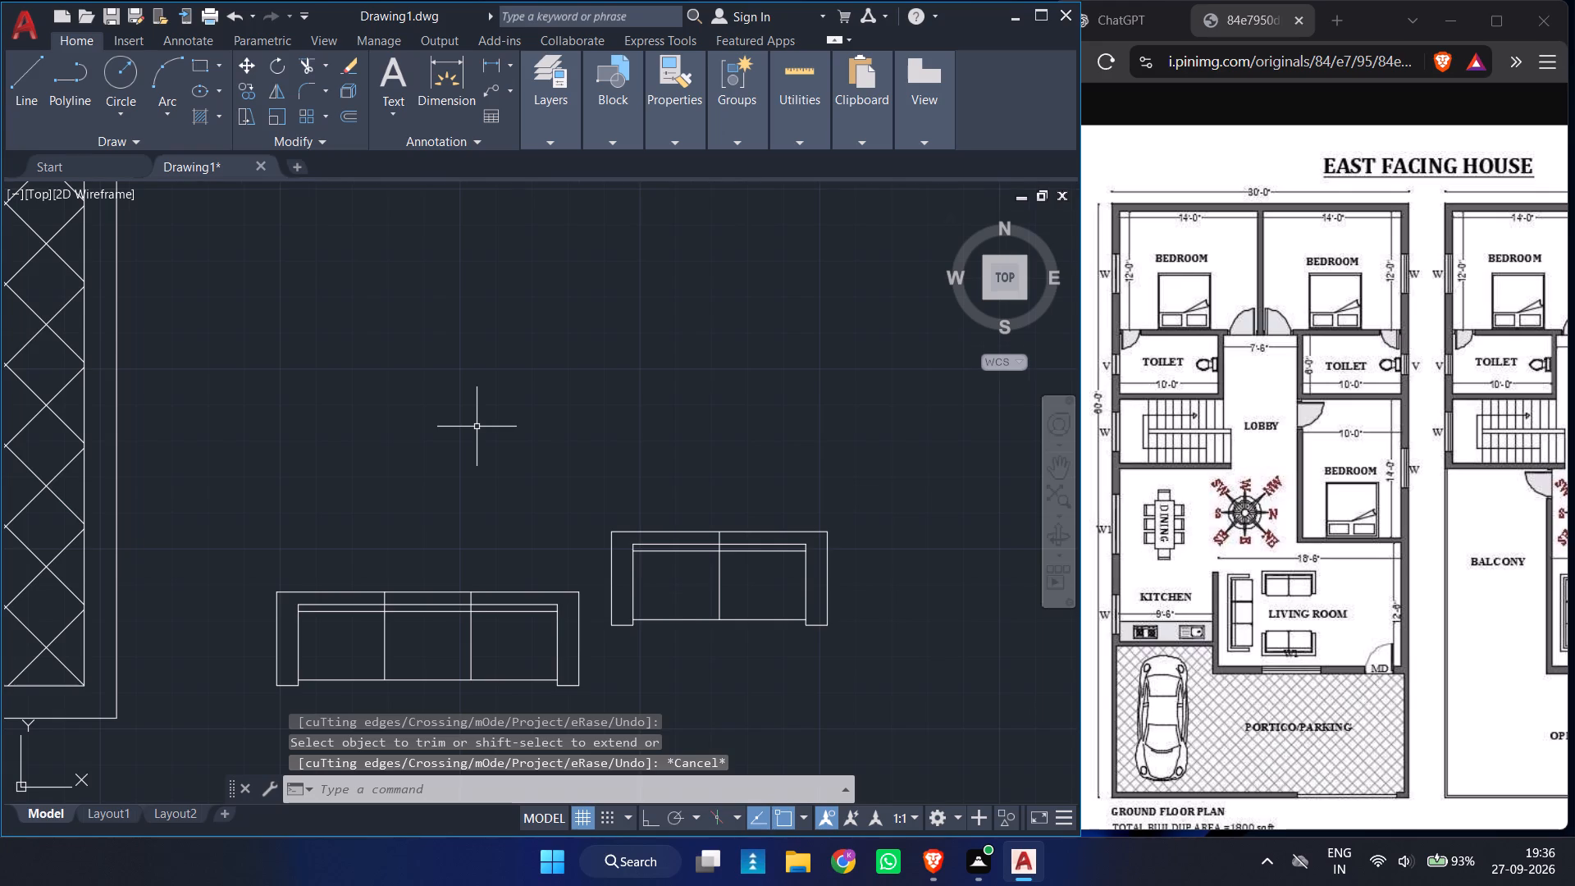
# Scale the two-seat sofa down by a factor of about 0.9 from the midpoint of its outer back line.
pyautogui.keyDown('ctrl'); pyautogui.scroll(-1, 477, 427); pyautogui.keyUp('ctrl')
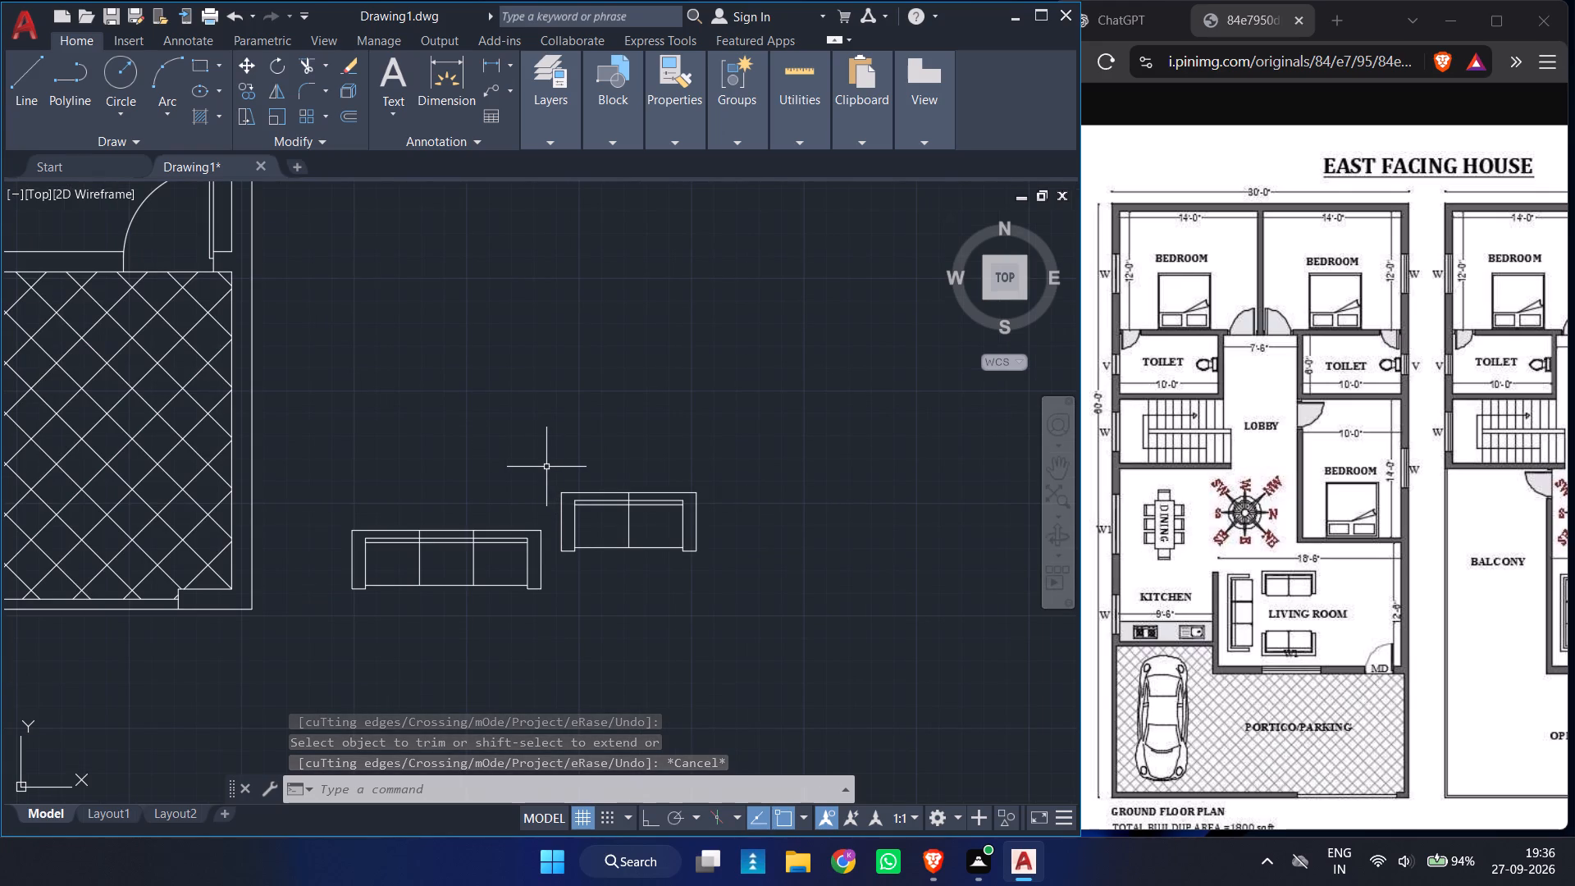
pyautogui.click(546, 467)
pyautogui.click(756, 615)
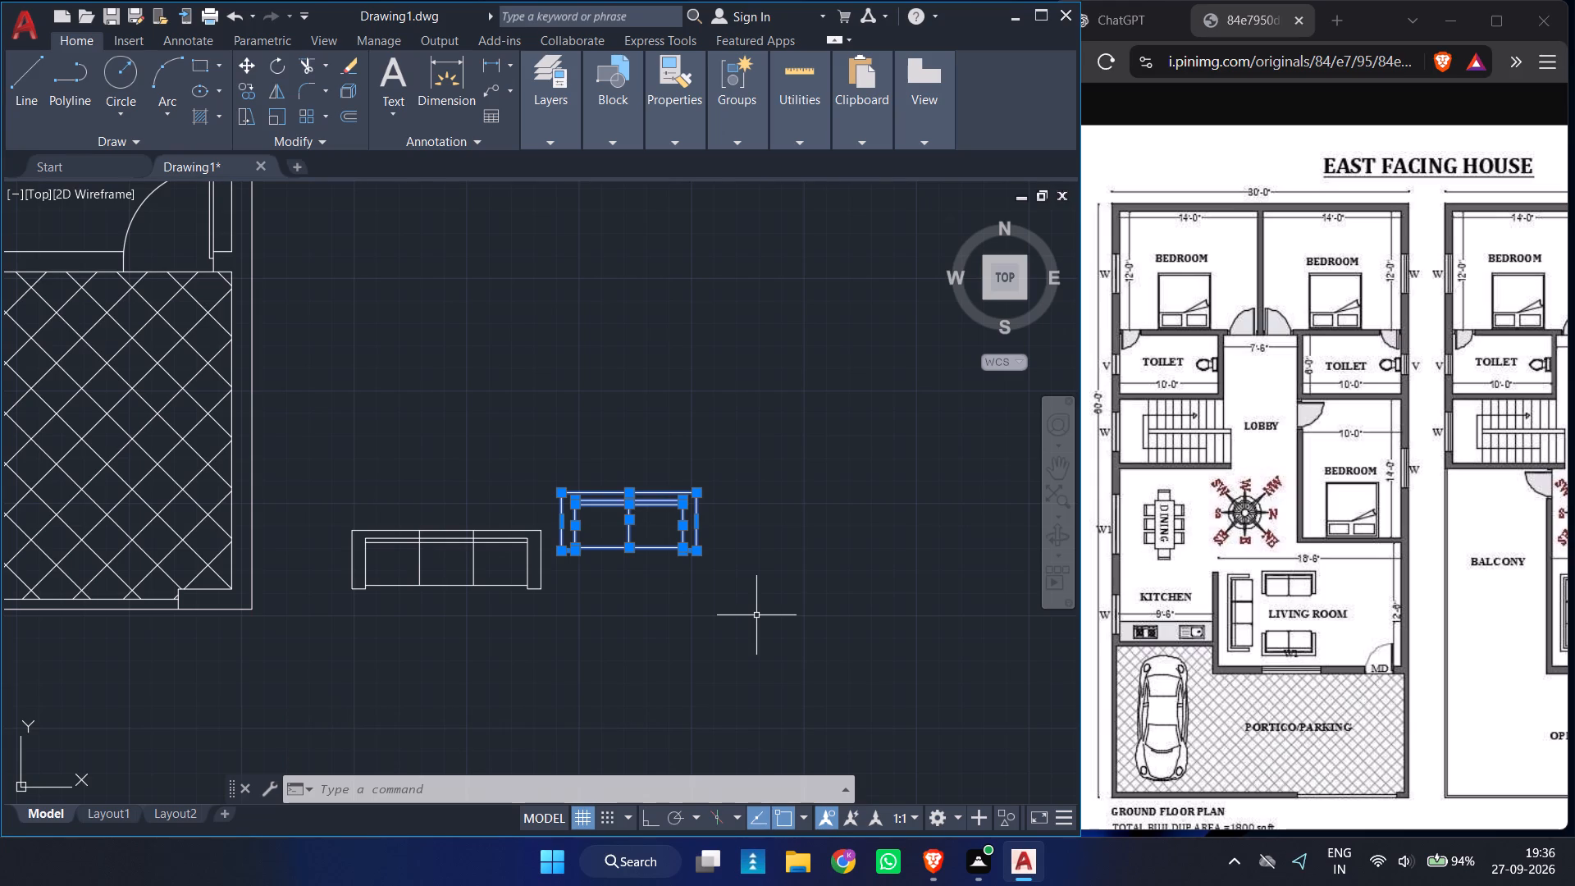
pyautogui.write('SC')
pyautogui.press('space')
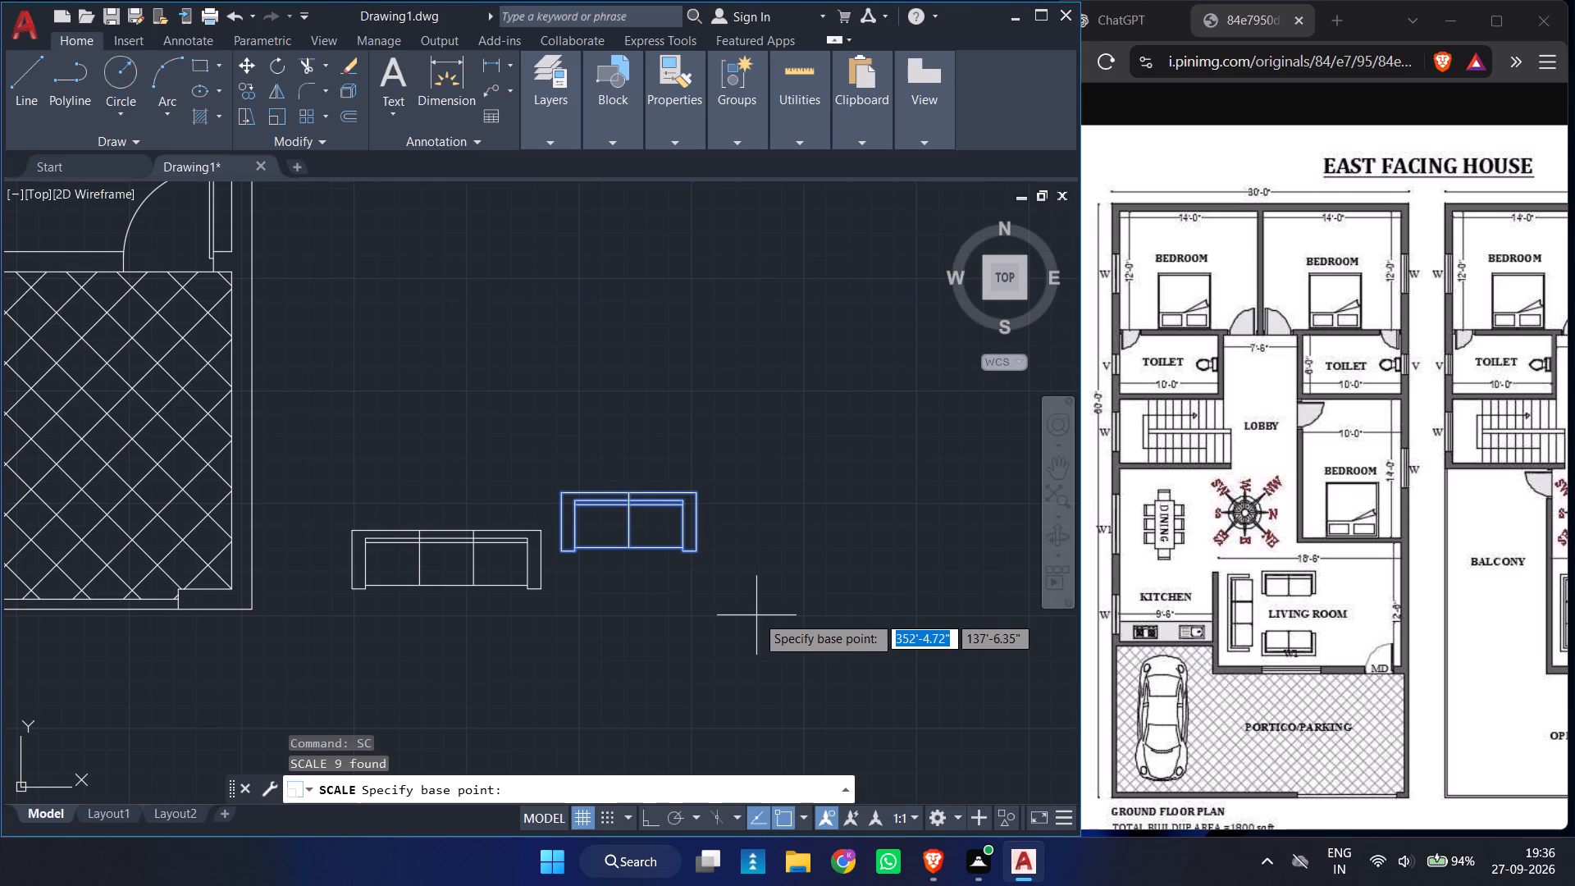
pyautogui.click(631, 491)
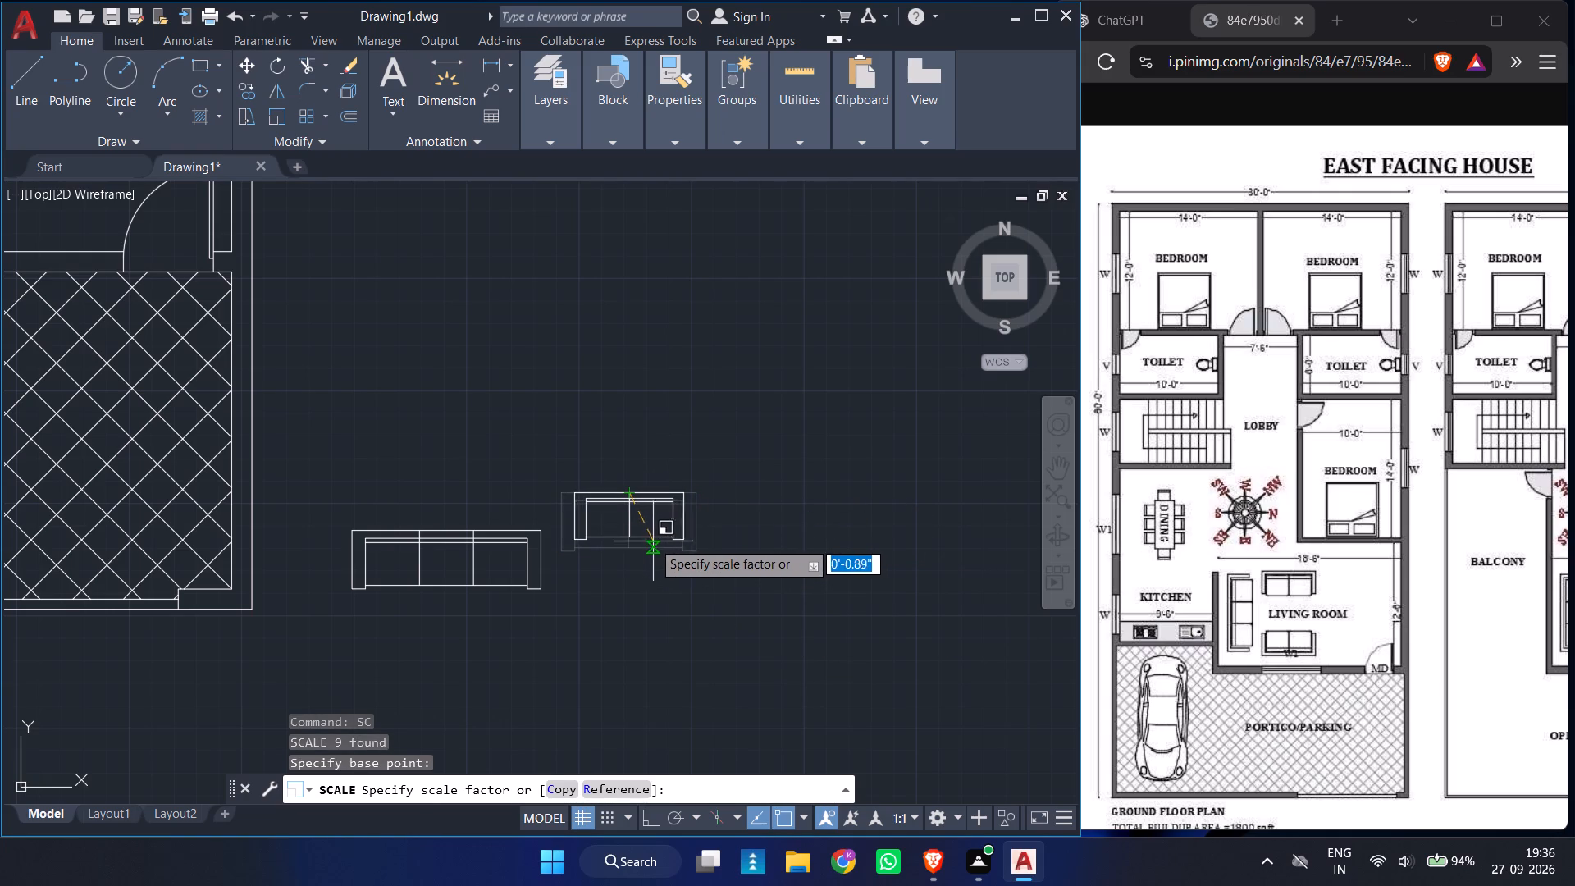
pyautogui.click(651, 540)
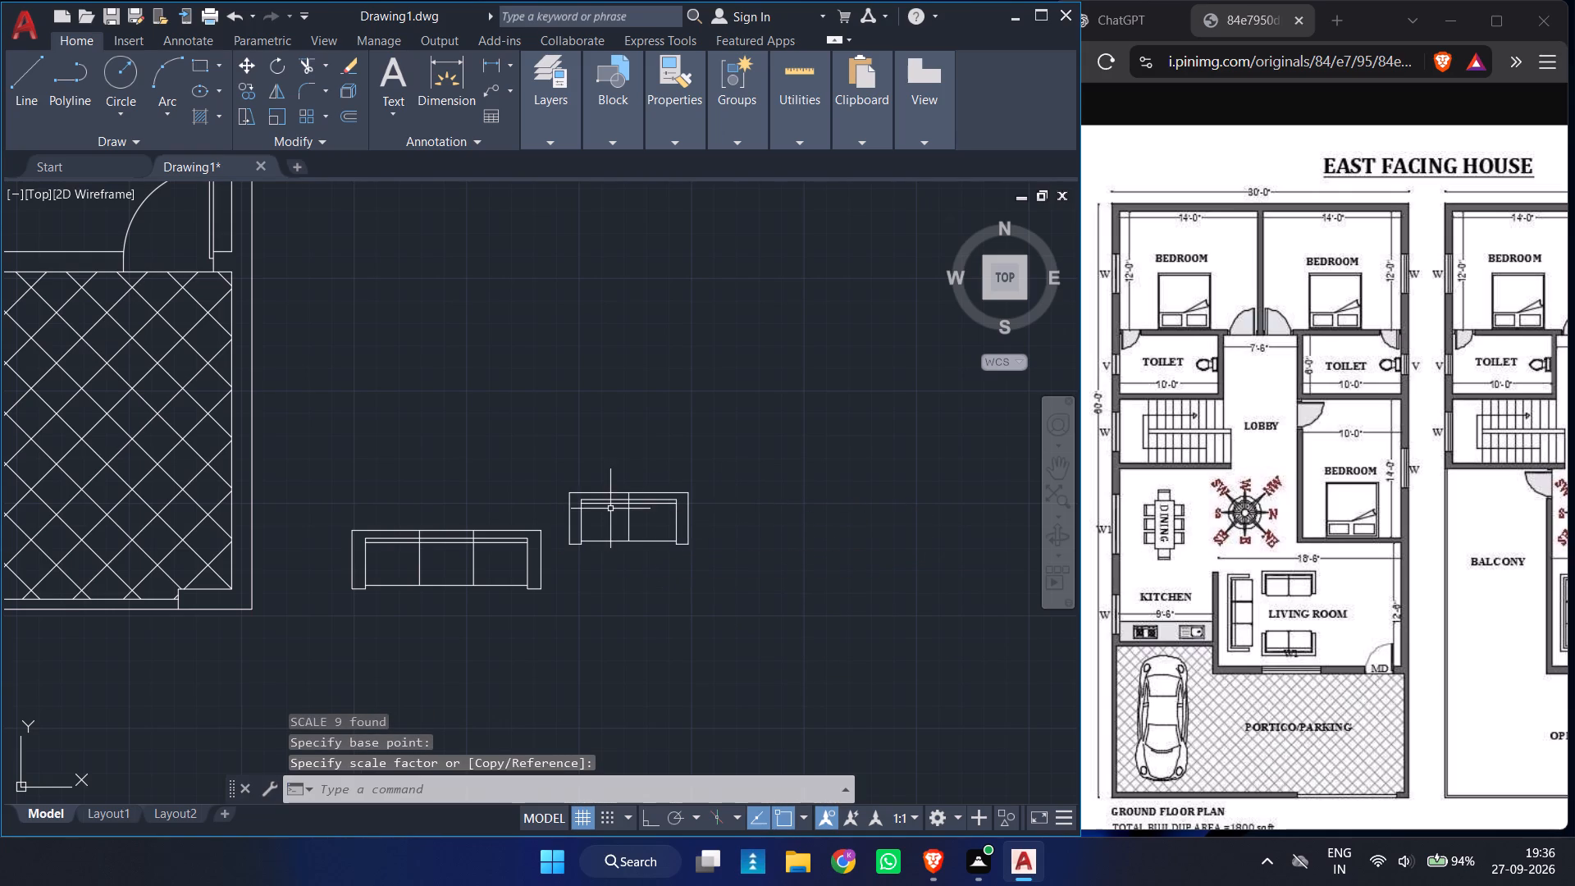
# Group the three-seat sofa's lines and the two-seat sofa's lines as two separate groups.
pyautogui.click(548, 508)
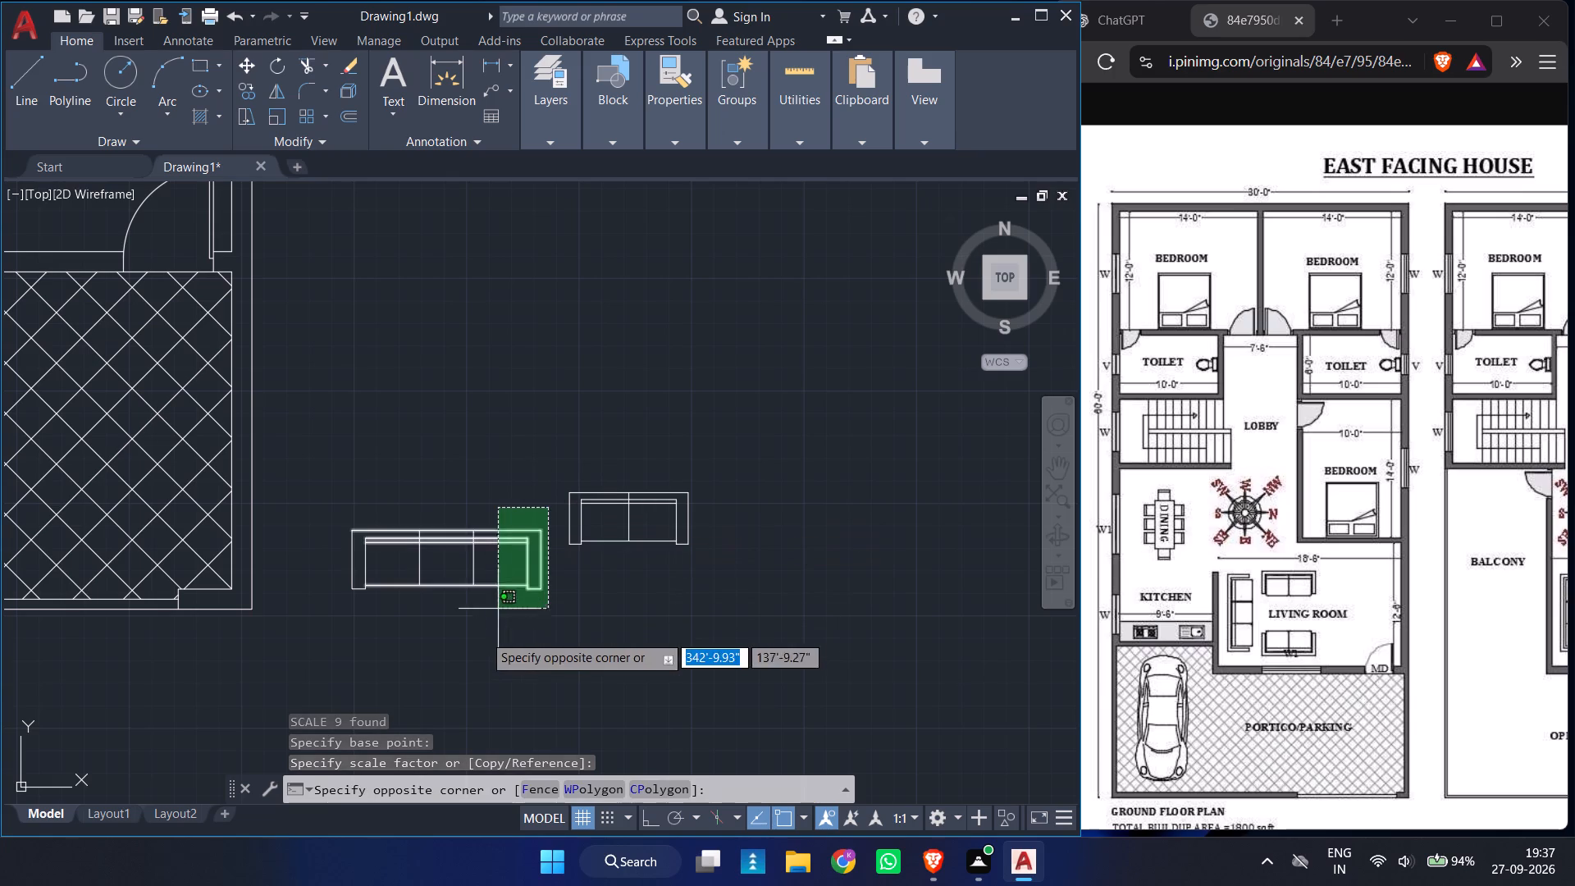
pyautogui.click(296, 611)
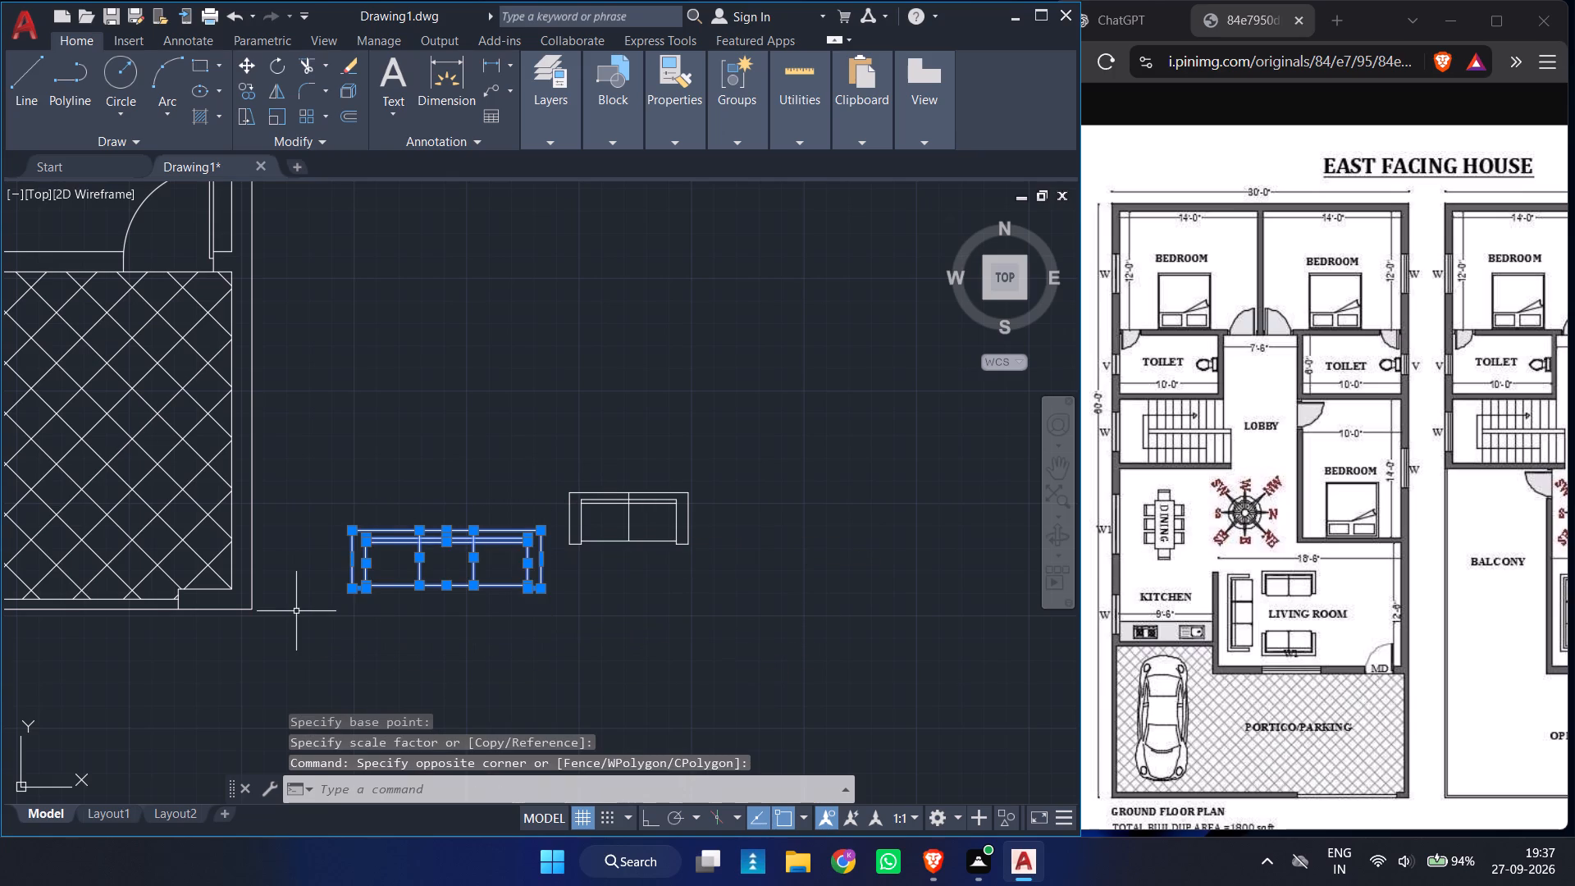
pyautogui.write('G')
pyautogui.press('space')
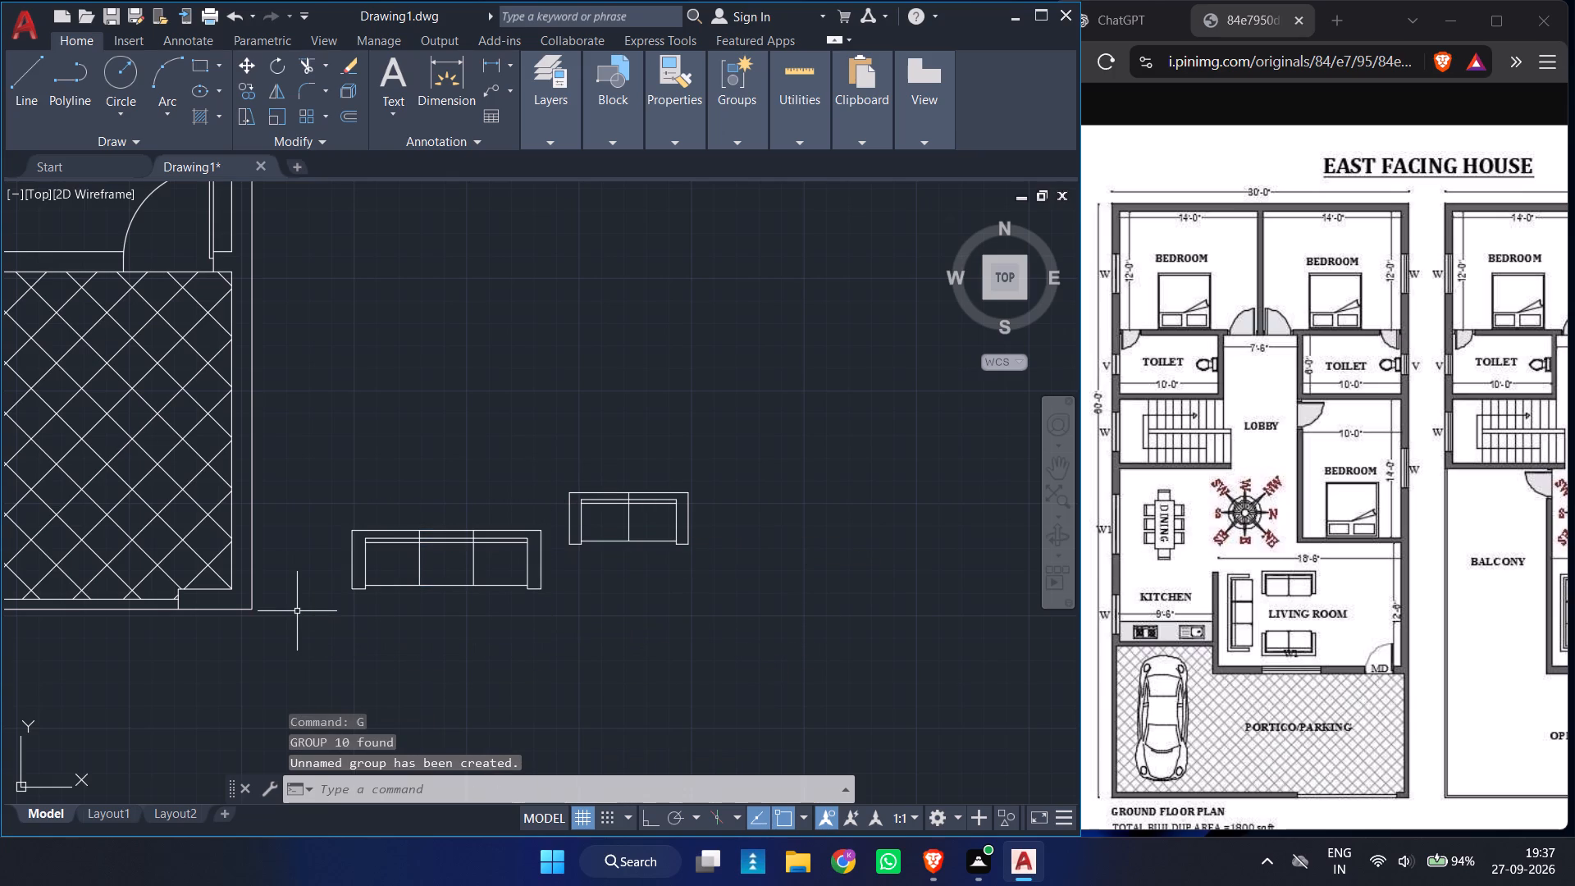
pyautogui.click(551, 422)
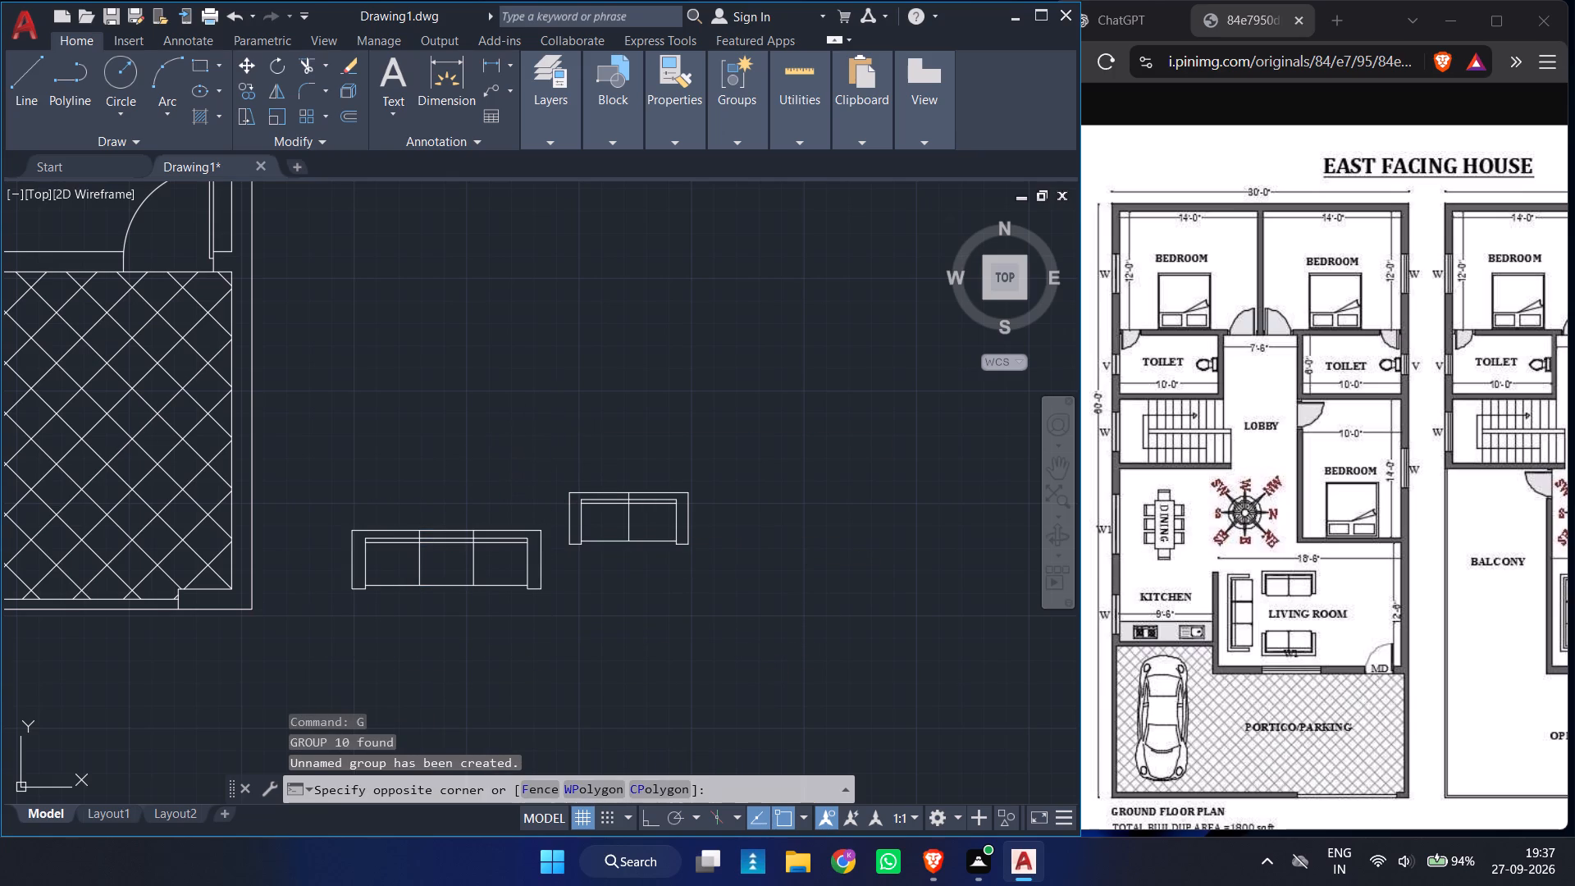
pyautogui.click(777, 580)
pyautogui.write('G')
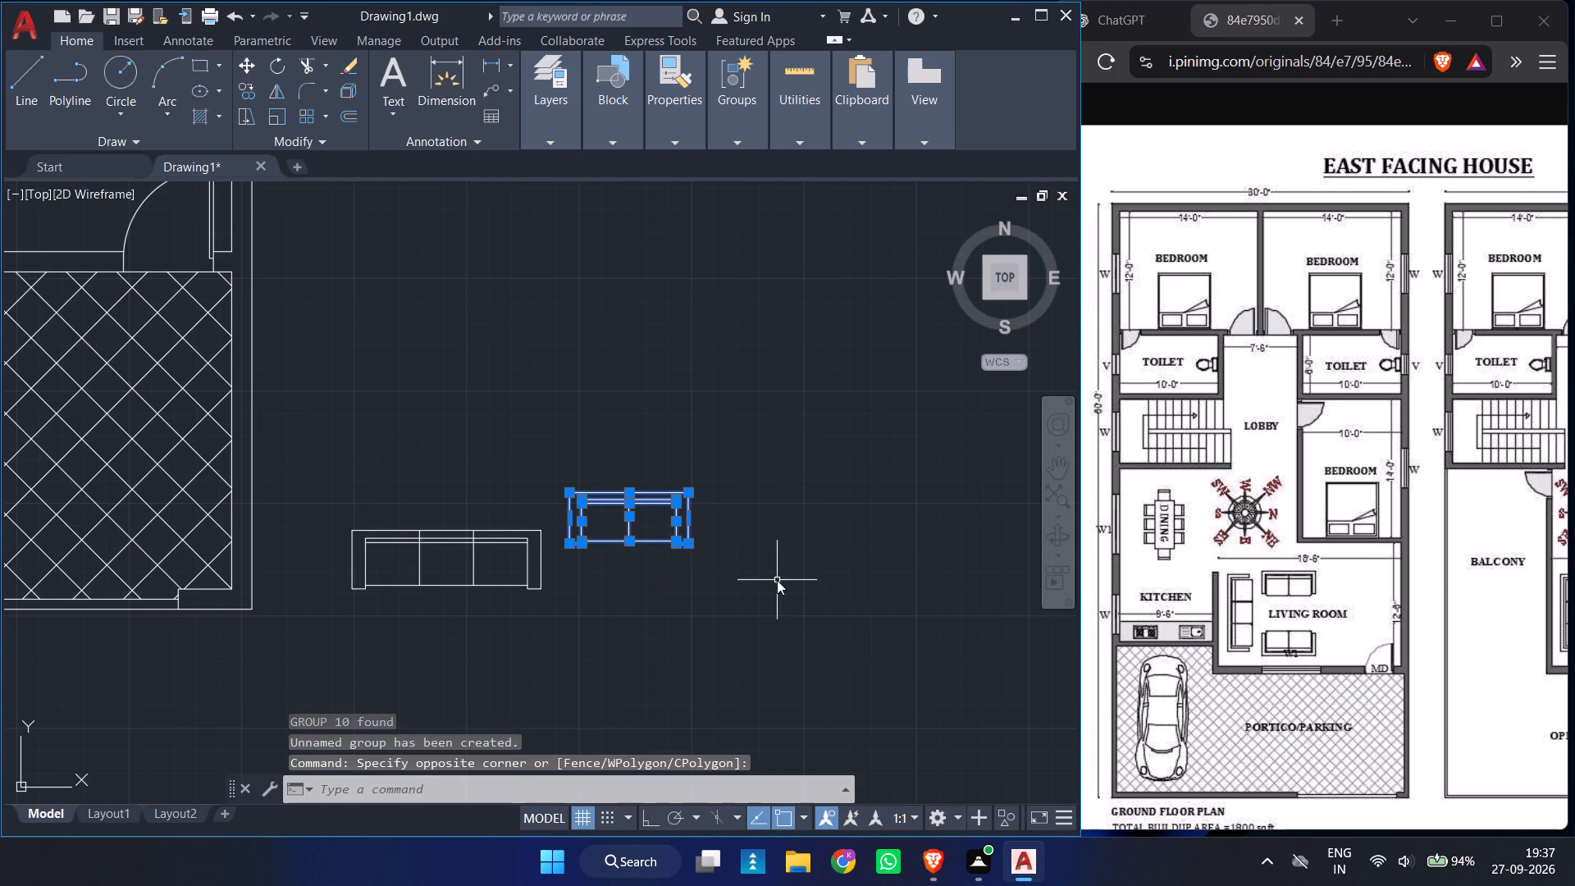
pyautogui.press('space')
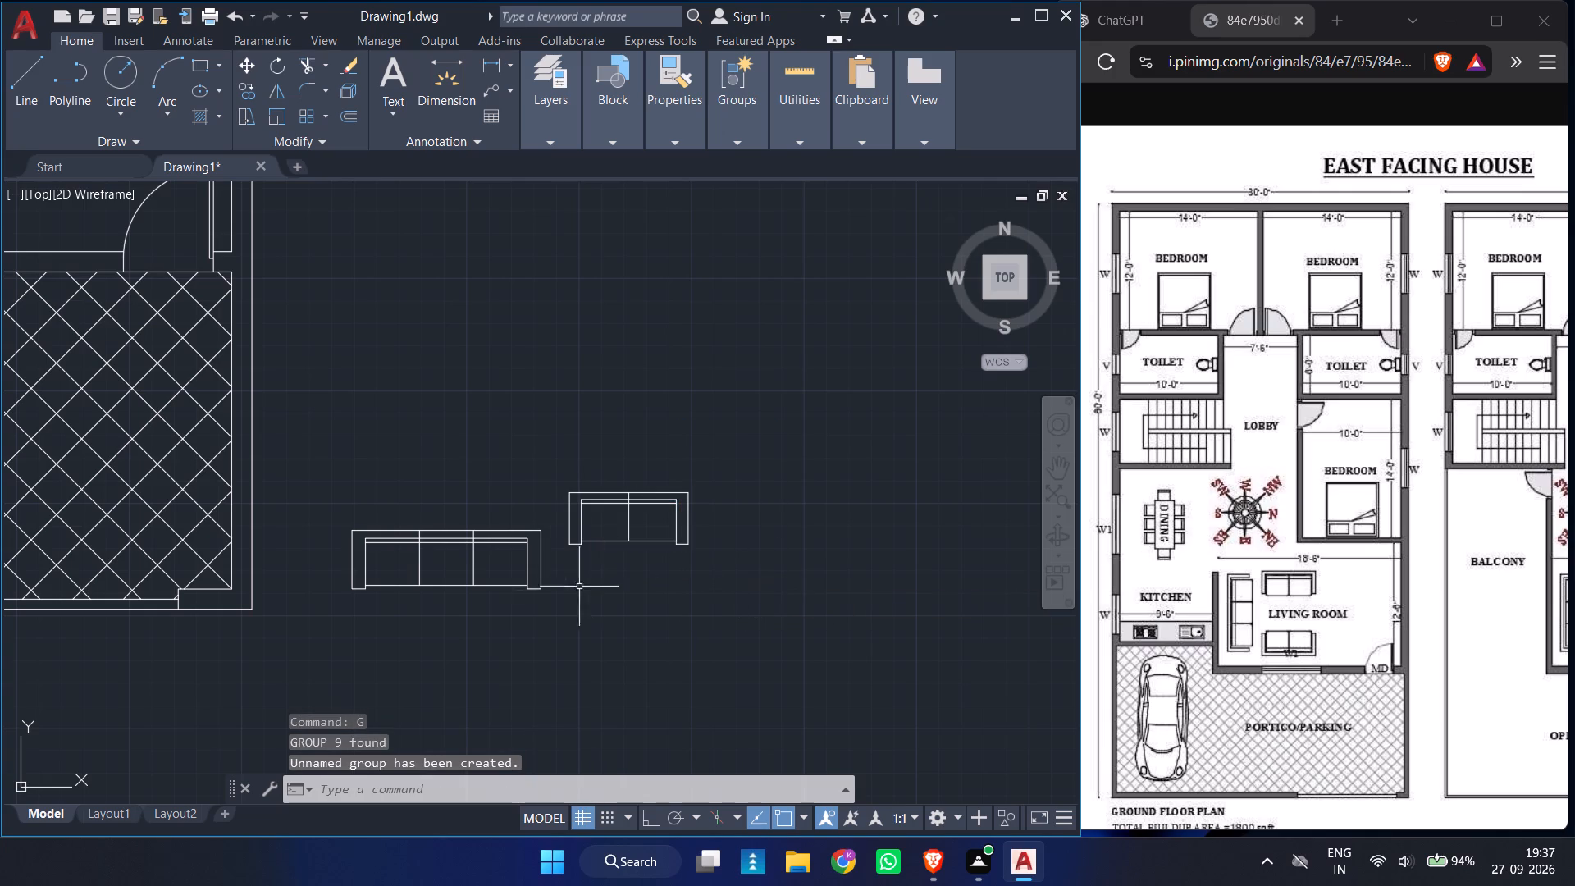
# Rotate the three-seat sofa 90° counterclockwise about its northeast corner so its back faces west.
pyautogui.click(554, 604)
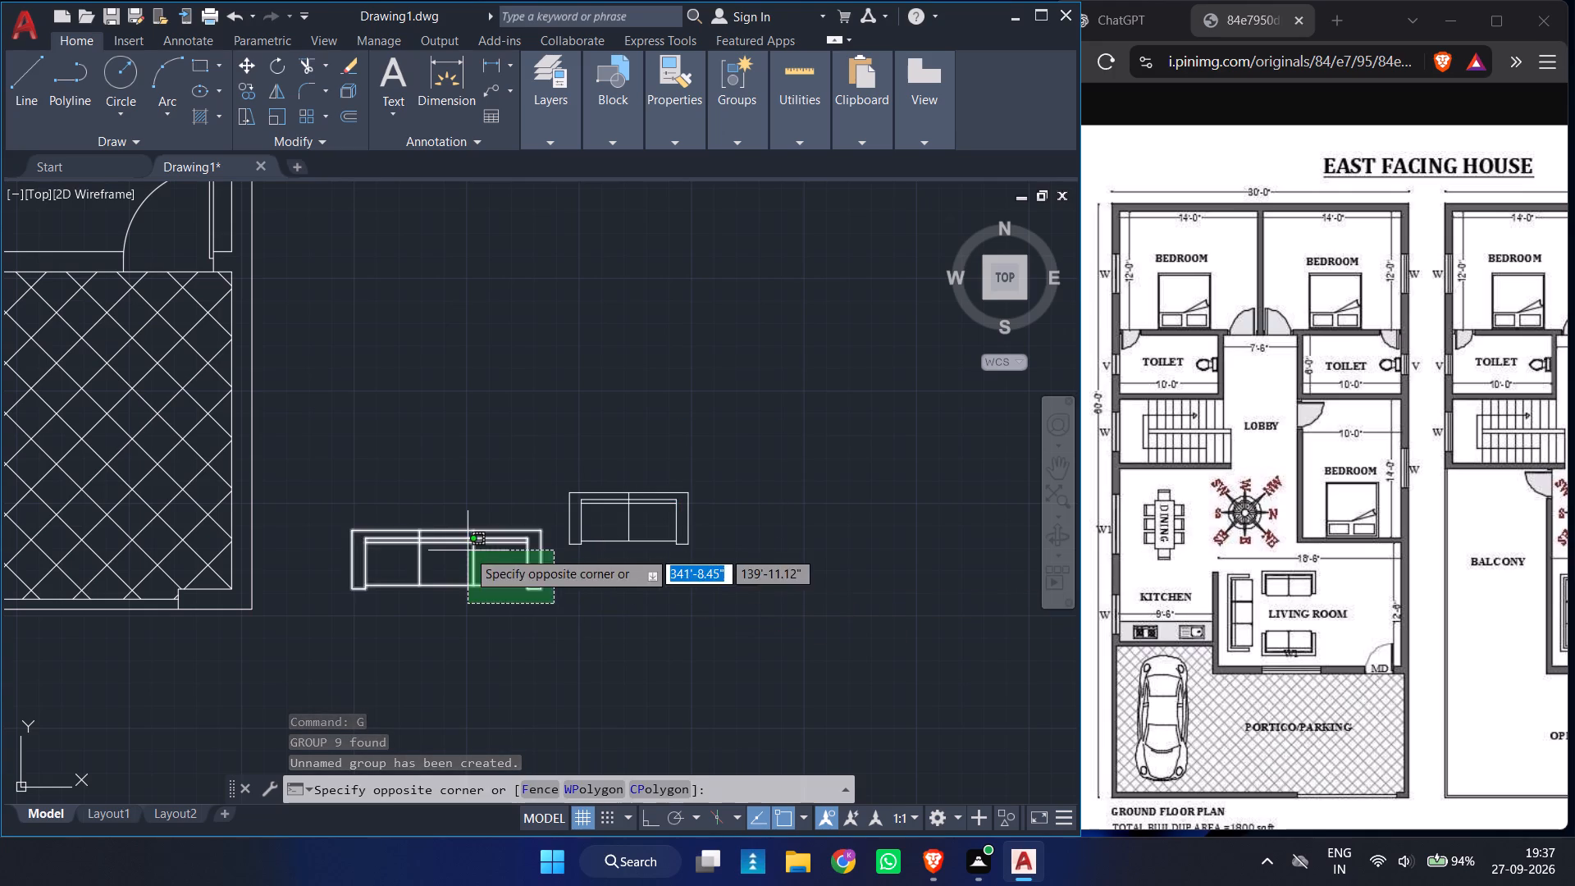
pyautogui.click(468, 550)
pyautogui.press('s')
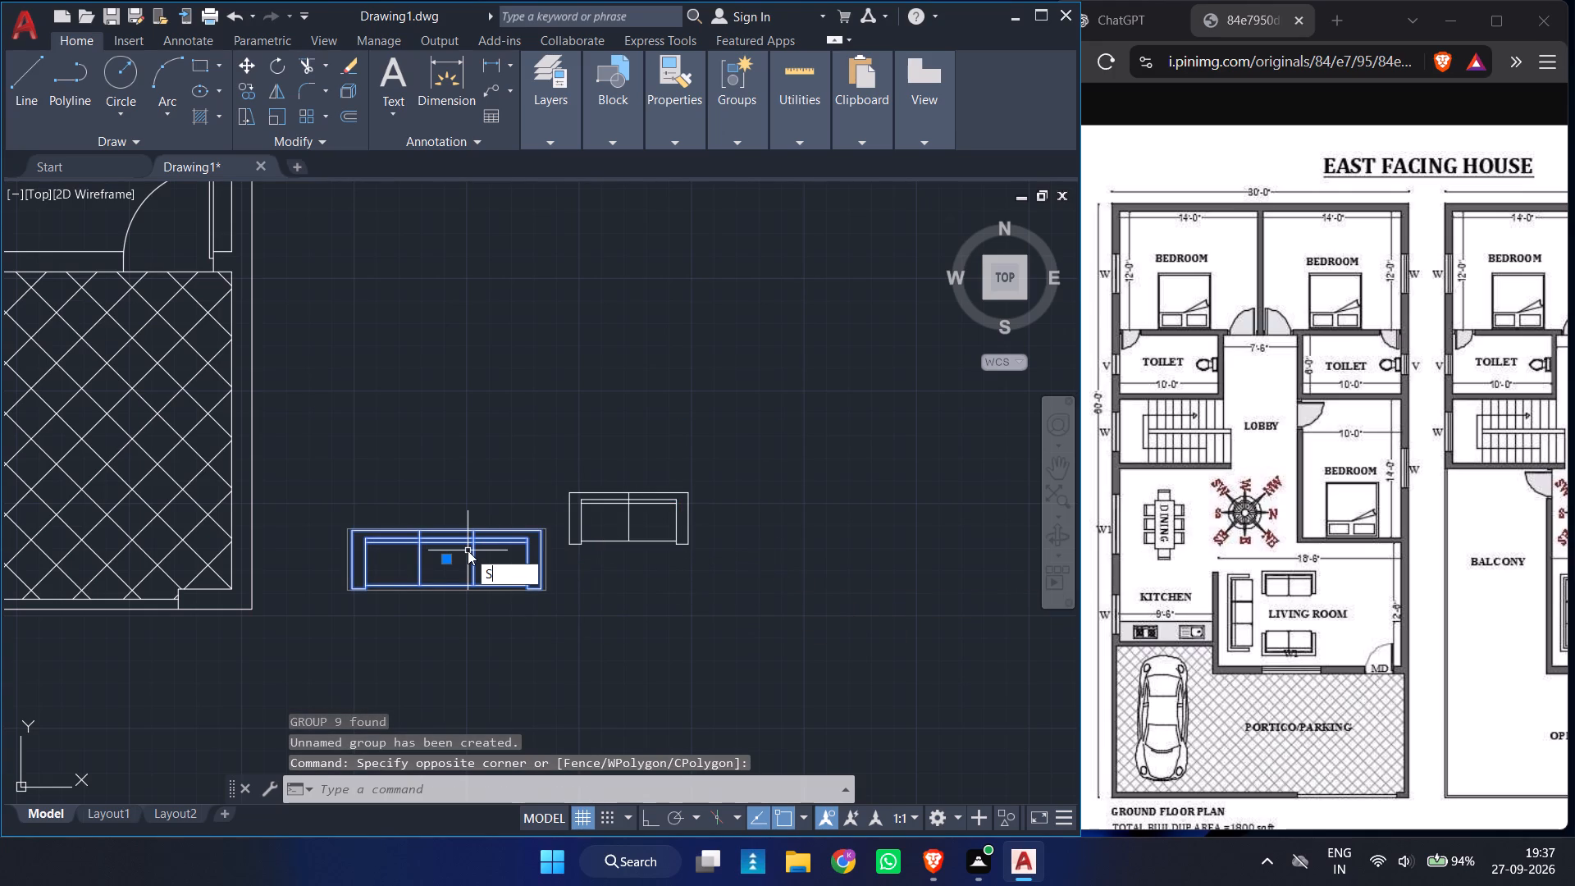
pyautogui.press('BackSpace')
pyautogui.write('RO')
pyautogui.press('Return')
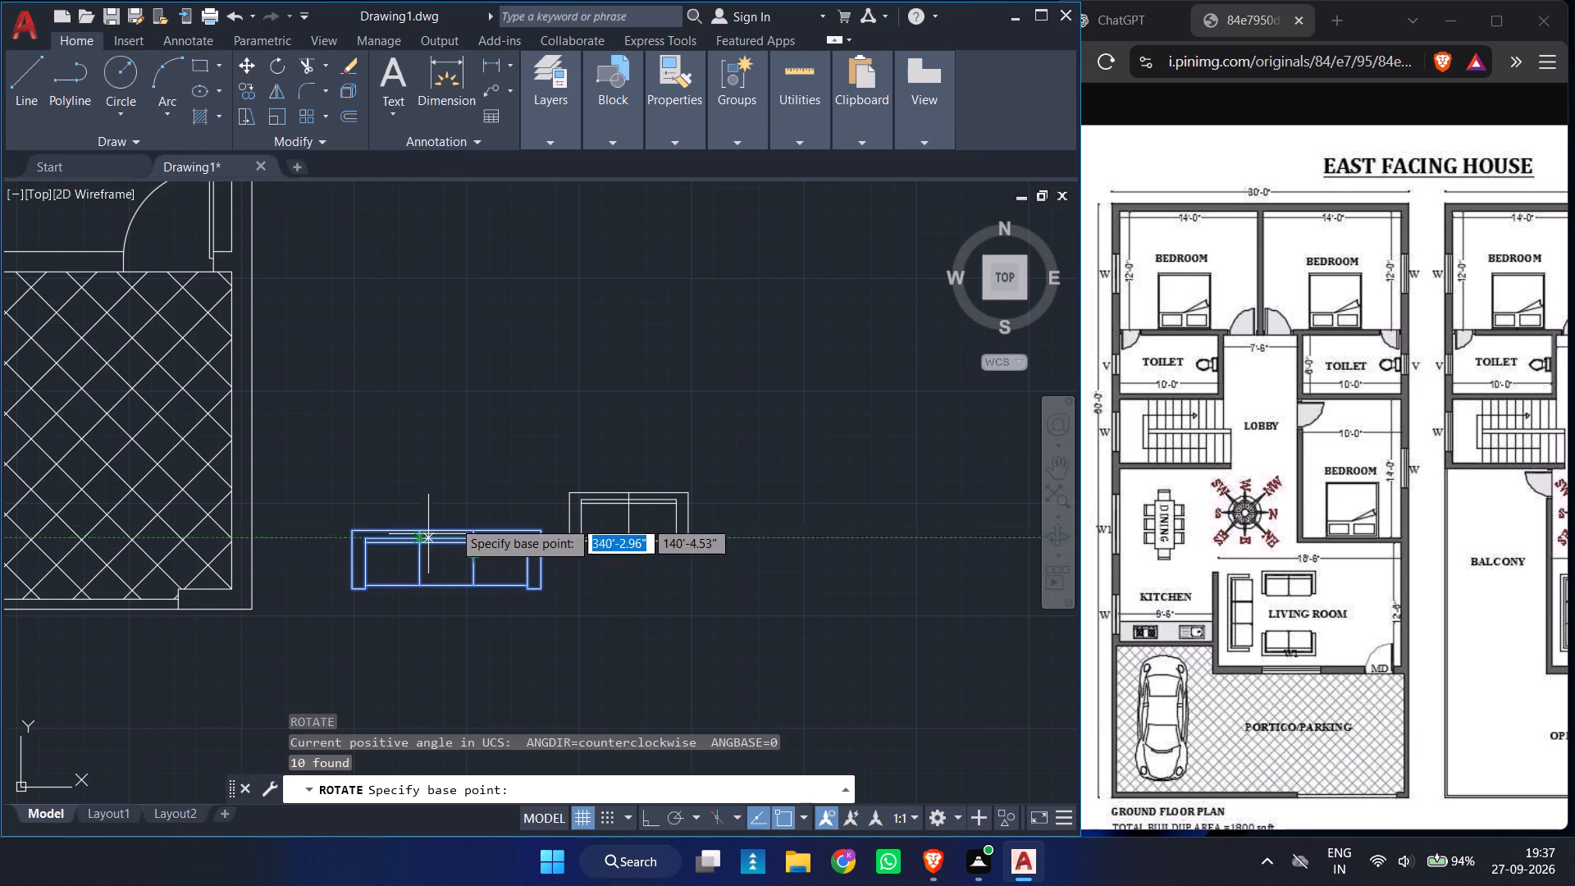
pyautogui.click(541, 526)
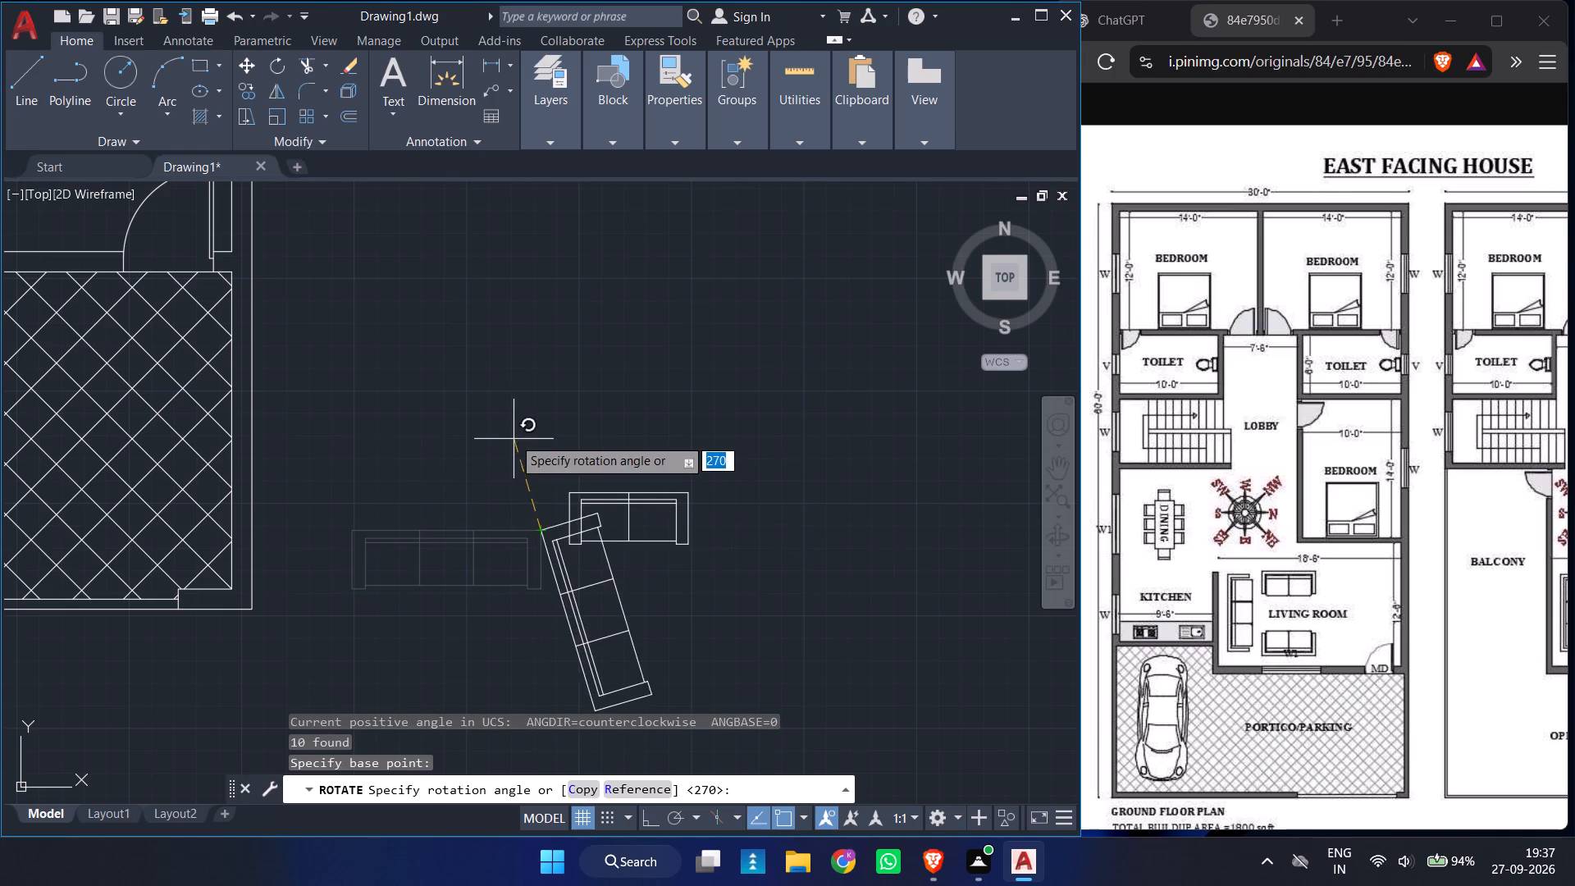
pyautogui.click(541, 400)
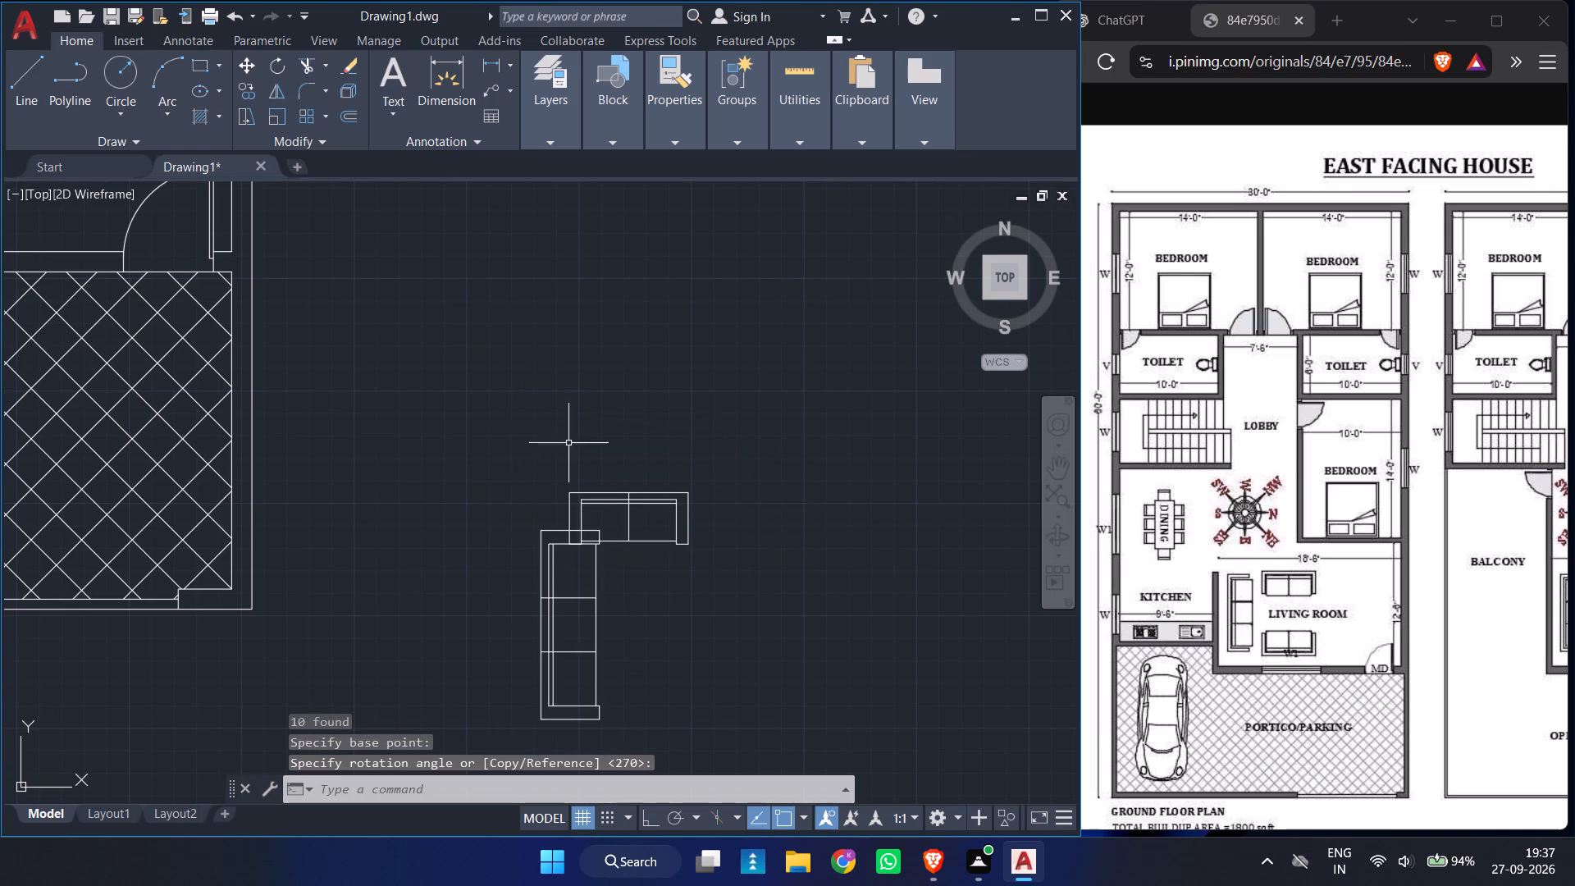
# Move the two-seat sofa a short distance east, clear of the rotated three-seat sofa.
pyautogui.click(632, 496)
pyautogui.click(619, 496)
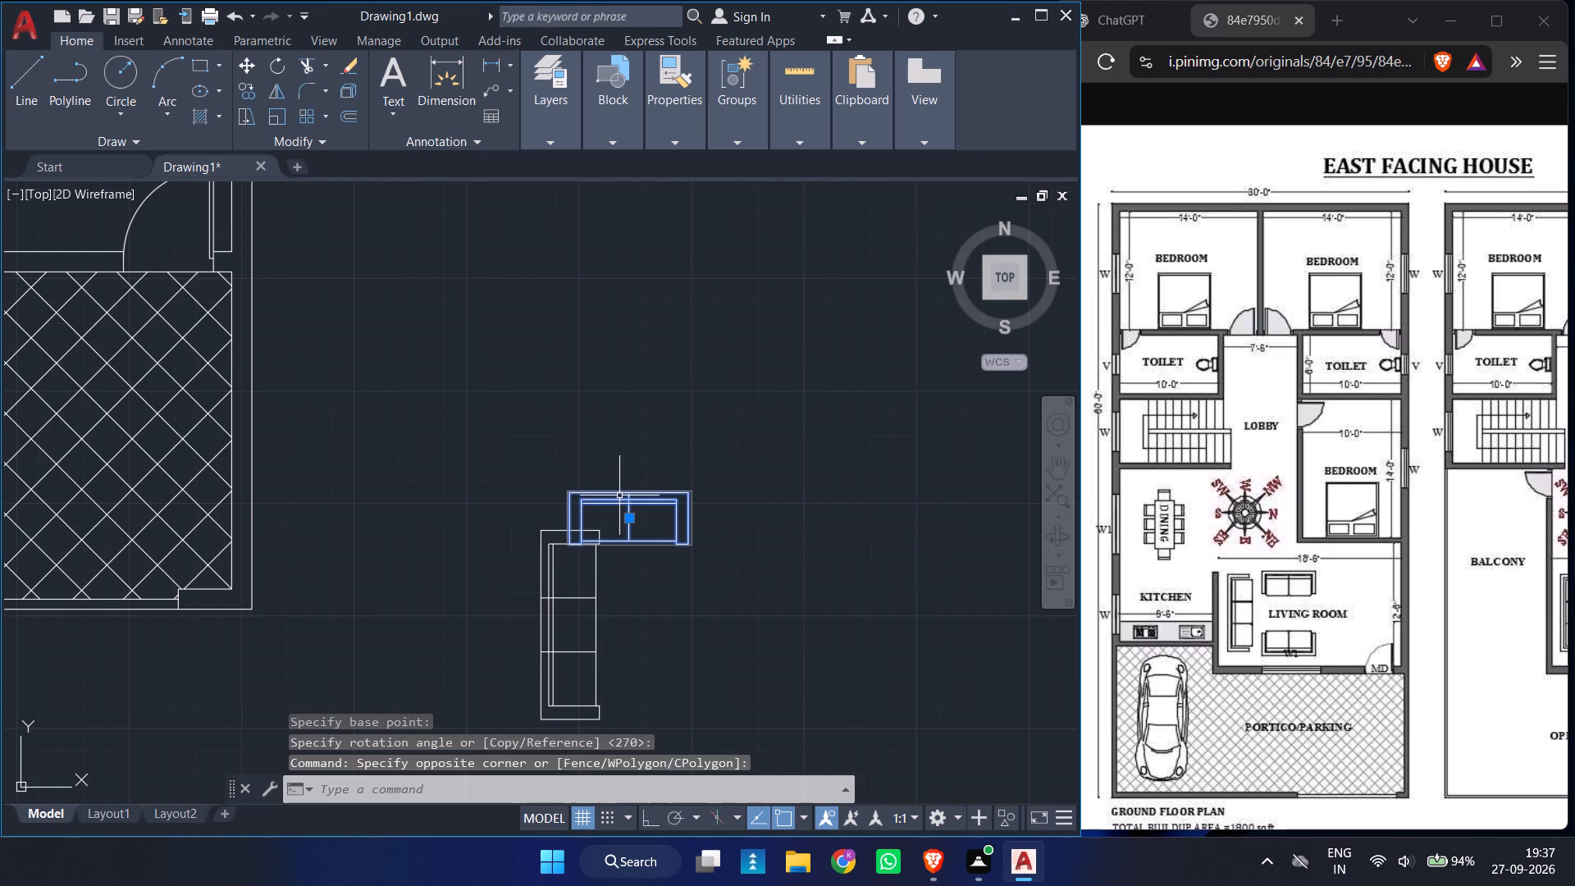
pyautogui.click(632, 518)
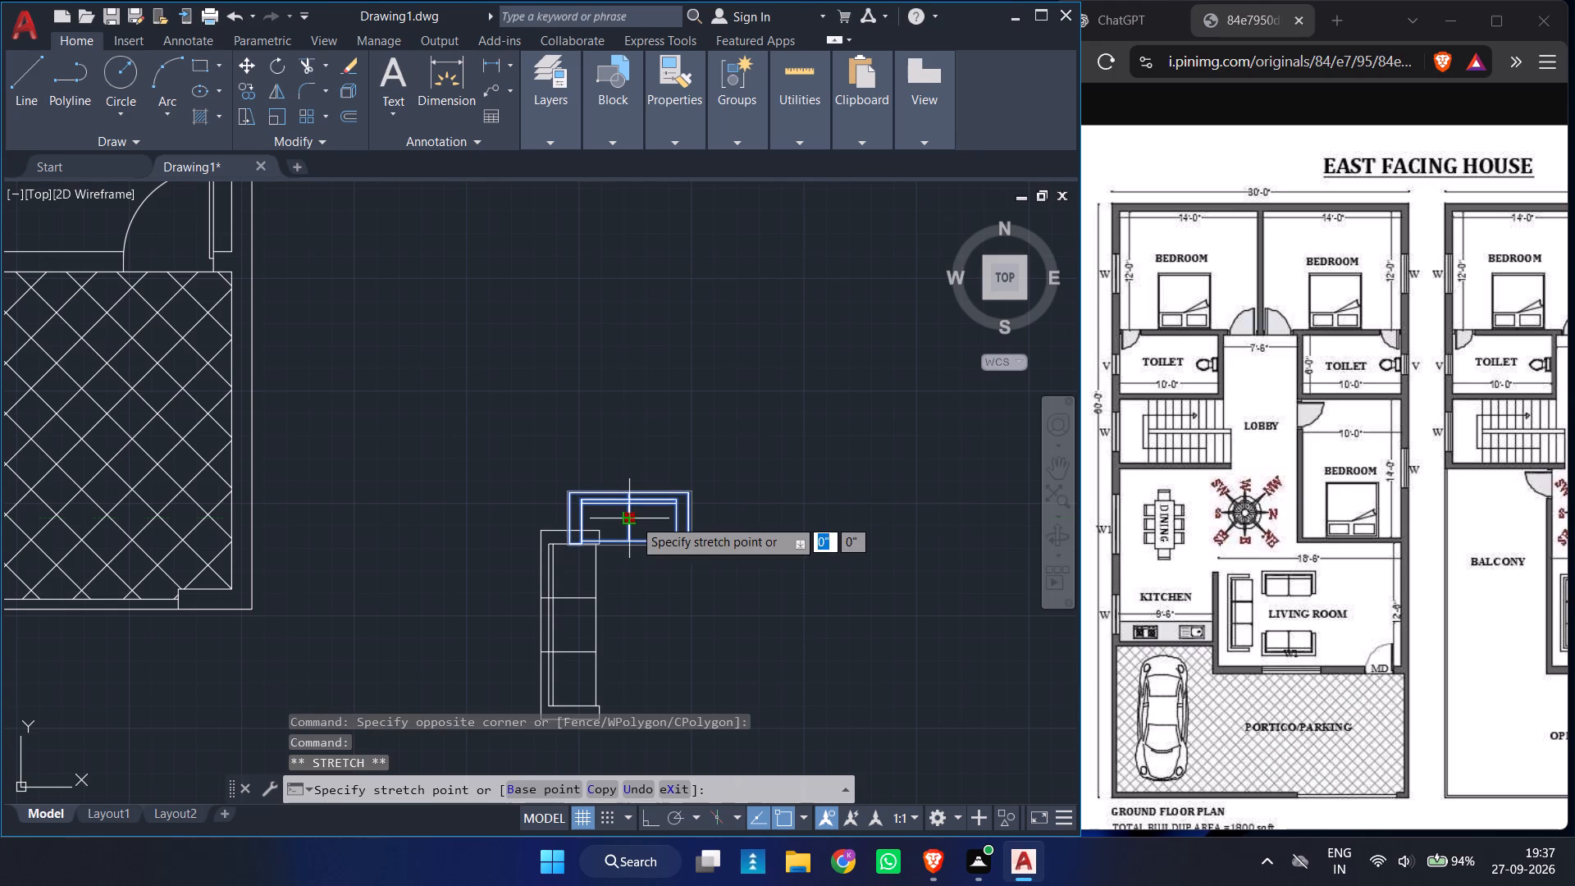
pyautogui.click(685, 515)
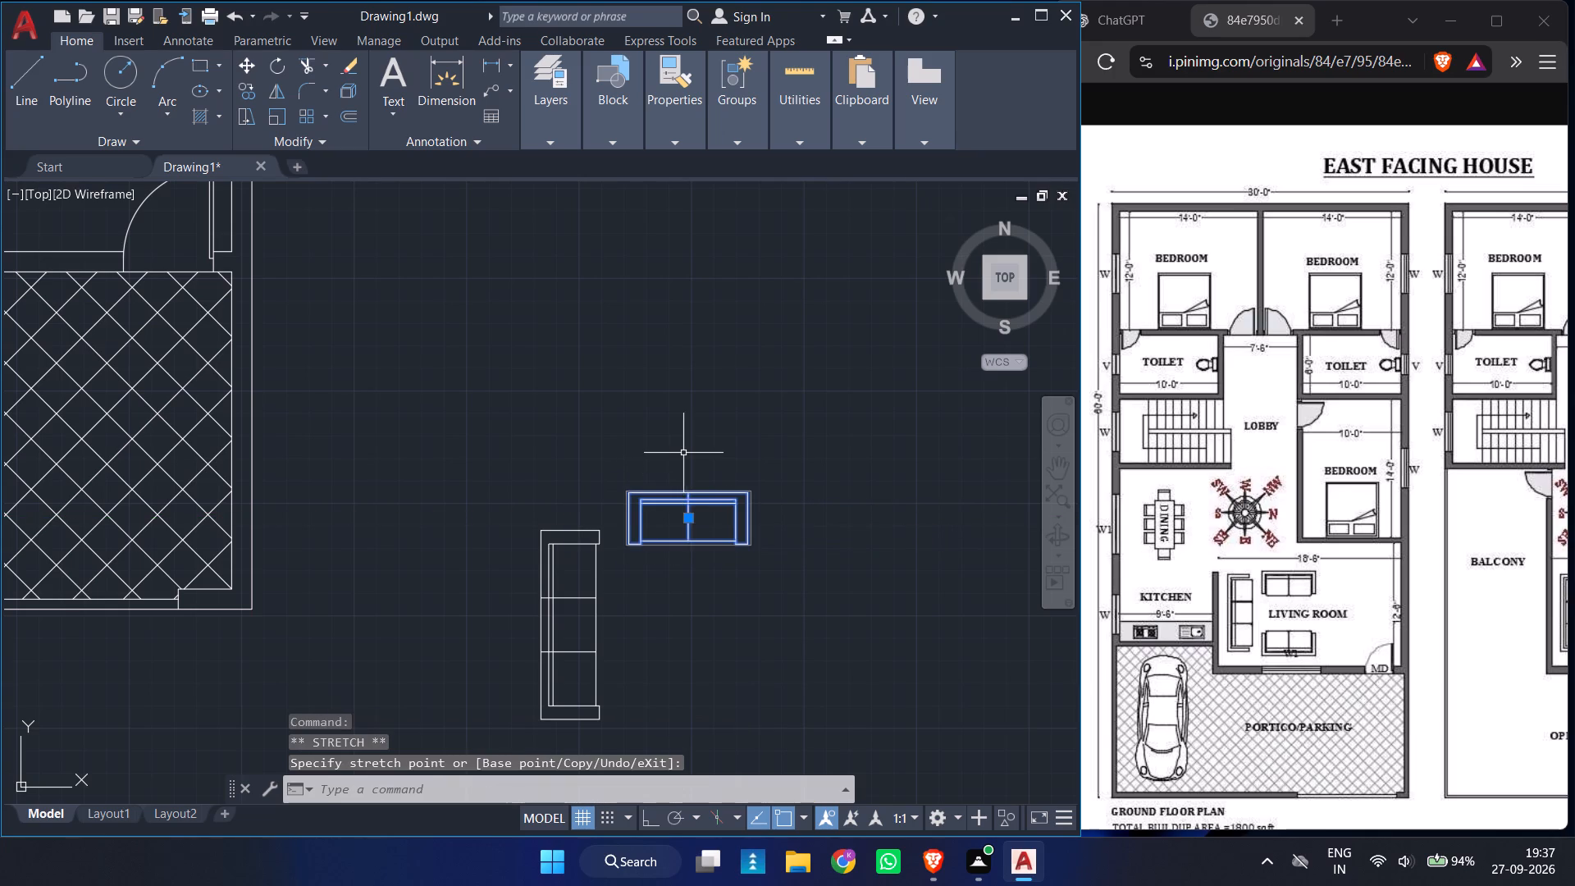
# Mirror the two-seat sofa southward about a horizontal line through the midpoint of the three-seat sofa's front edge, keeping the original.
pyautogui.keyDown('ctrl'); pyautogui.scroll(-2, 683, 453); pyautogui.keyUp('ctrl')
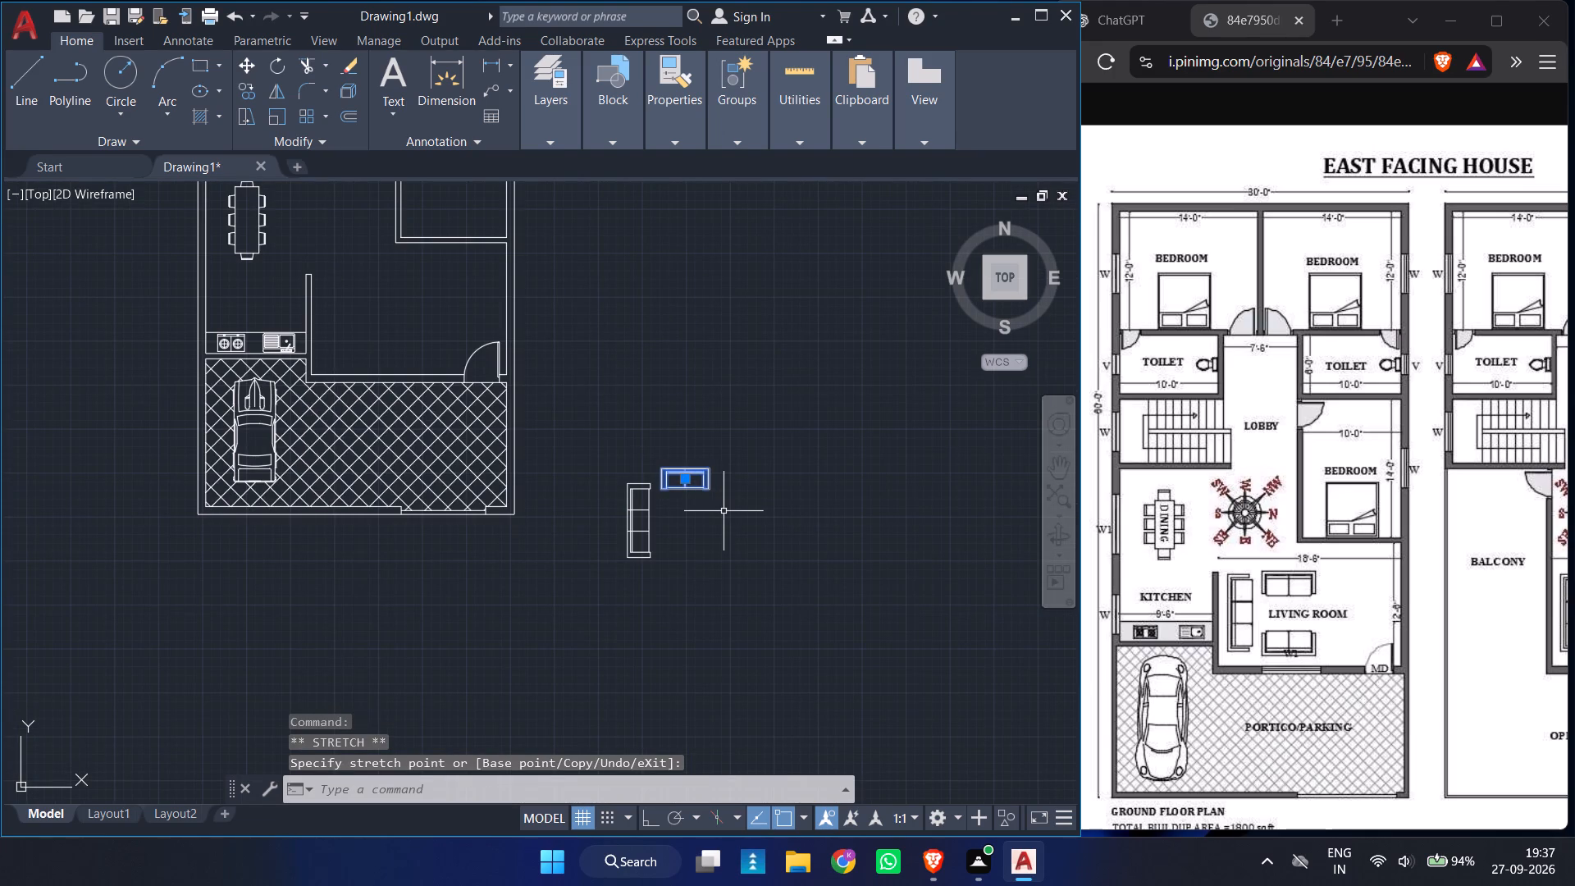
pyautogui.press('Escape')
pyautogui.write('MI')
pyautogui.press('Return')
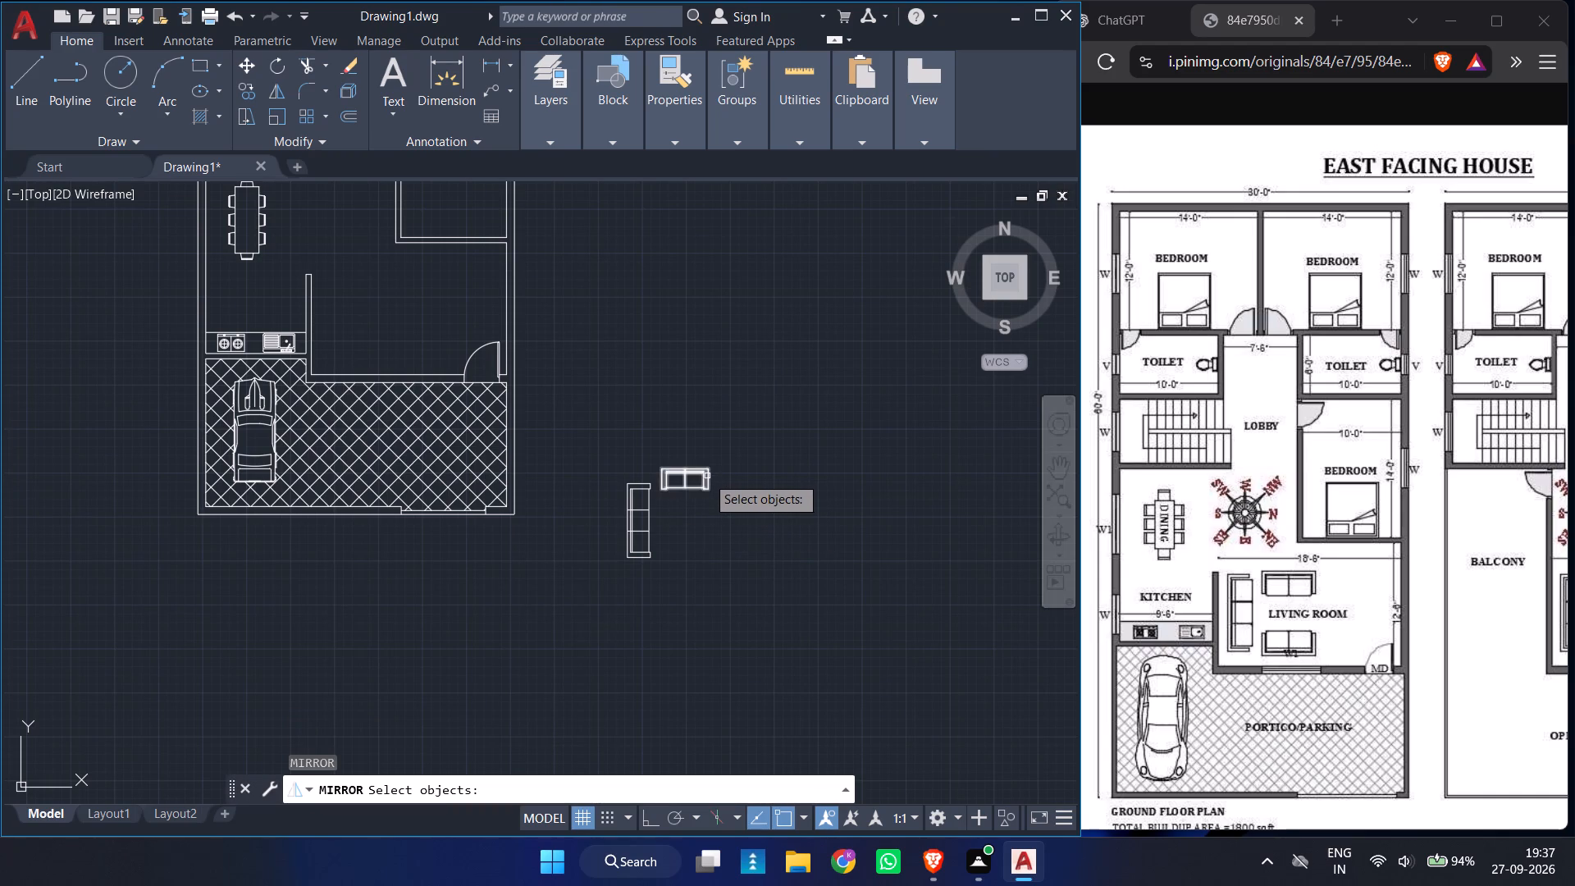
pyautogui.click(706, 476)
pyautogui.press('Return')
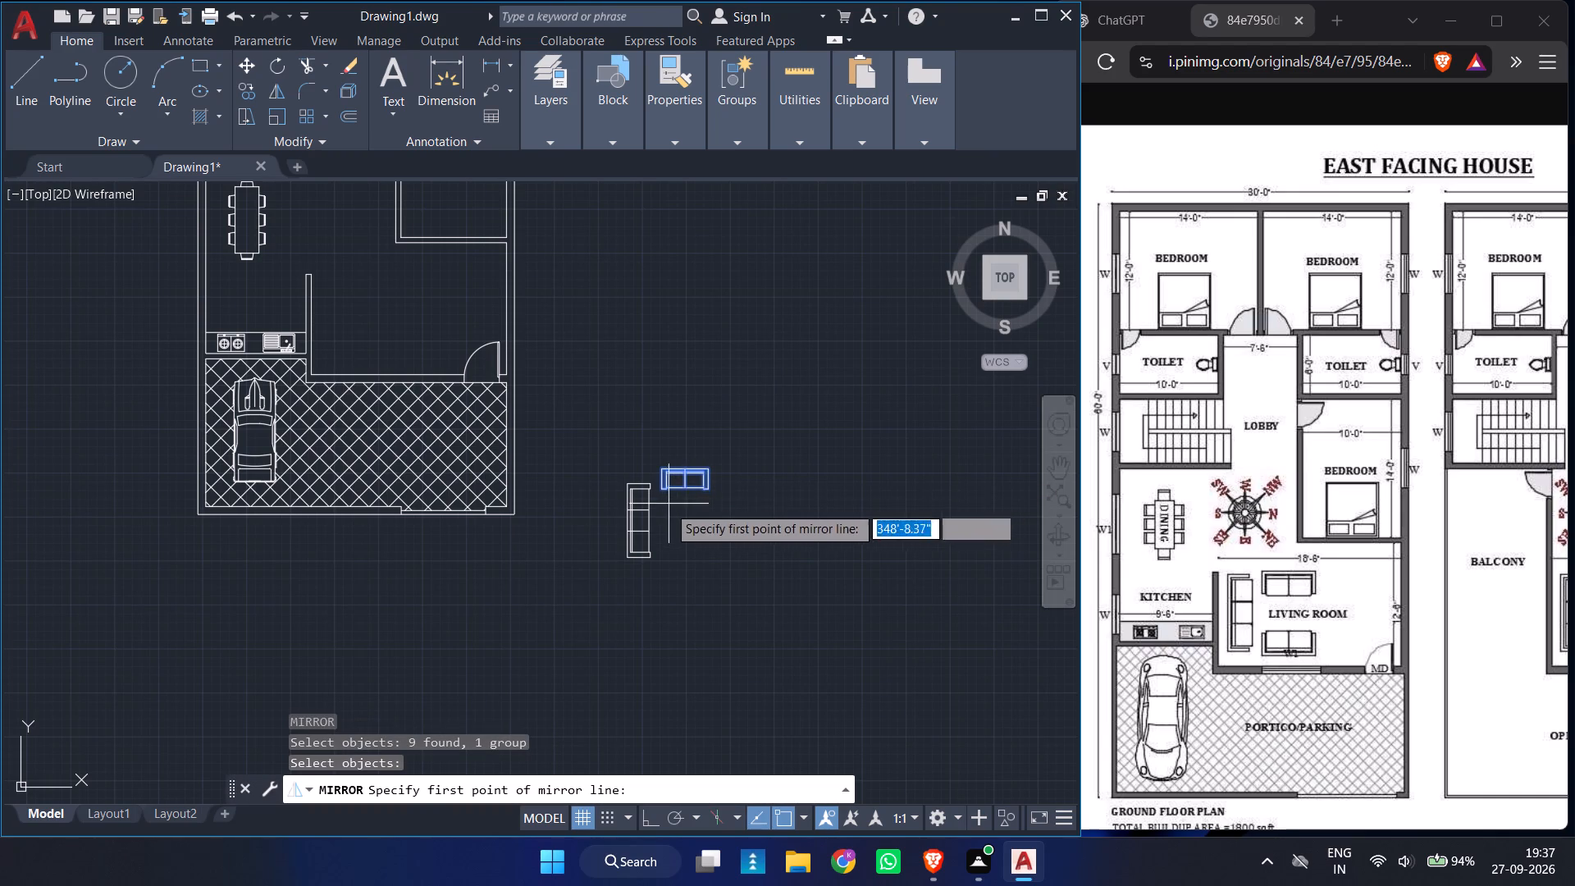
pyautogui.click(650, 521)
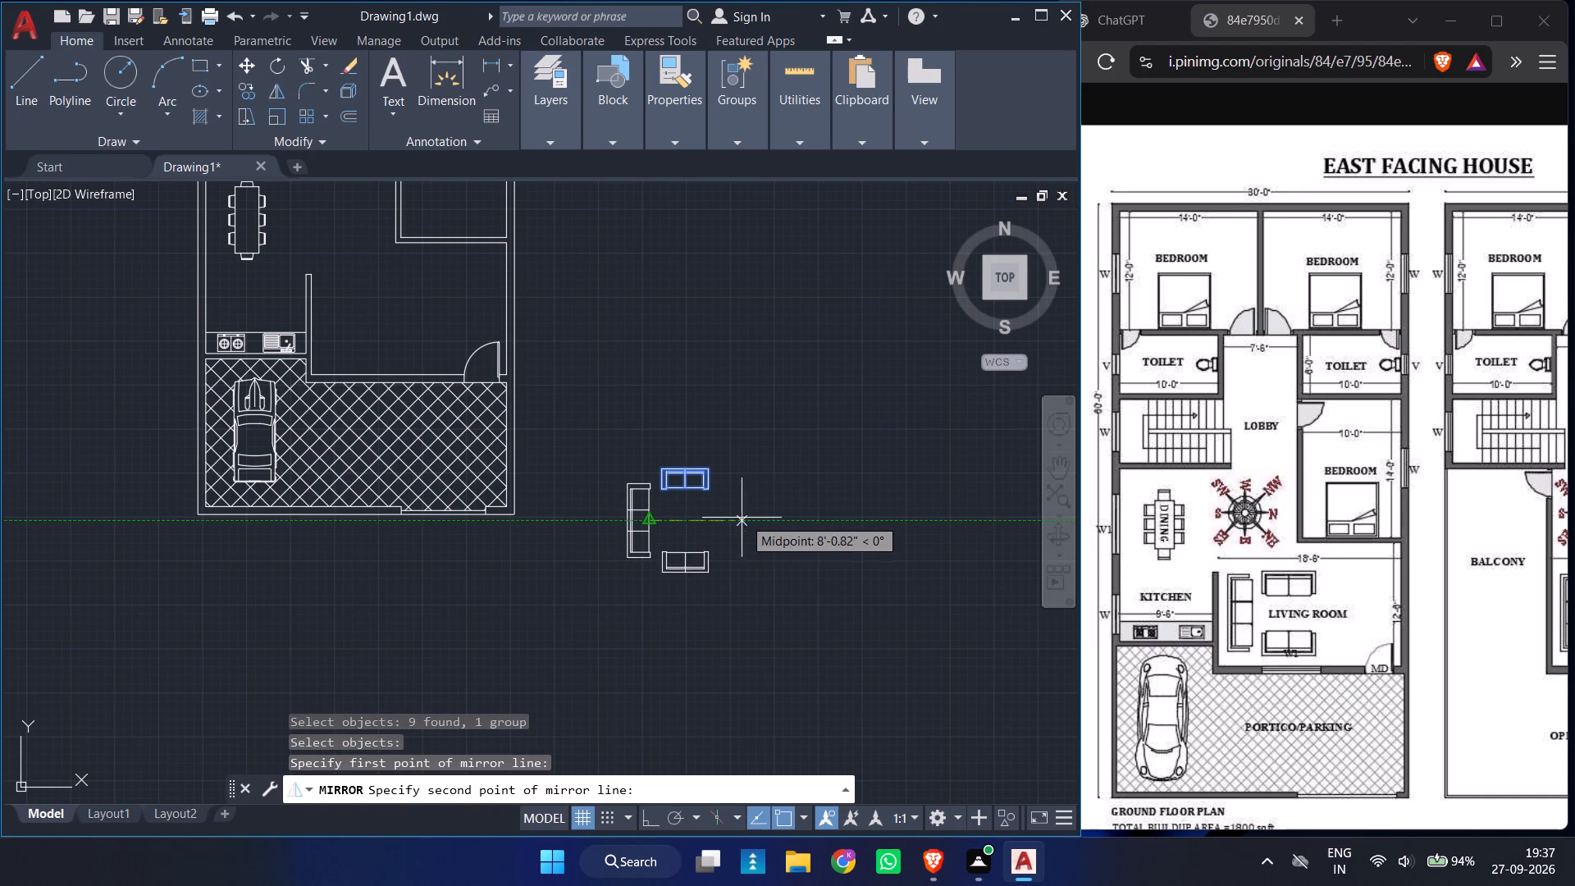
pyautogui.click(748, 519)
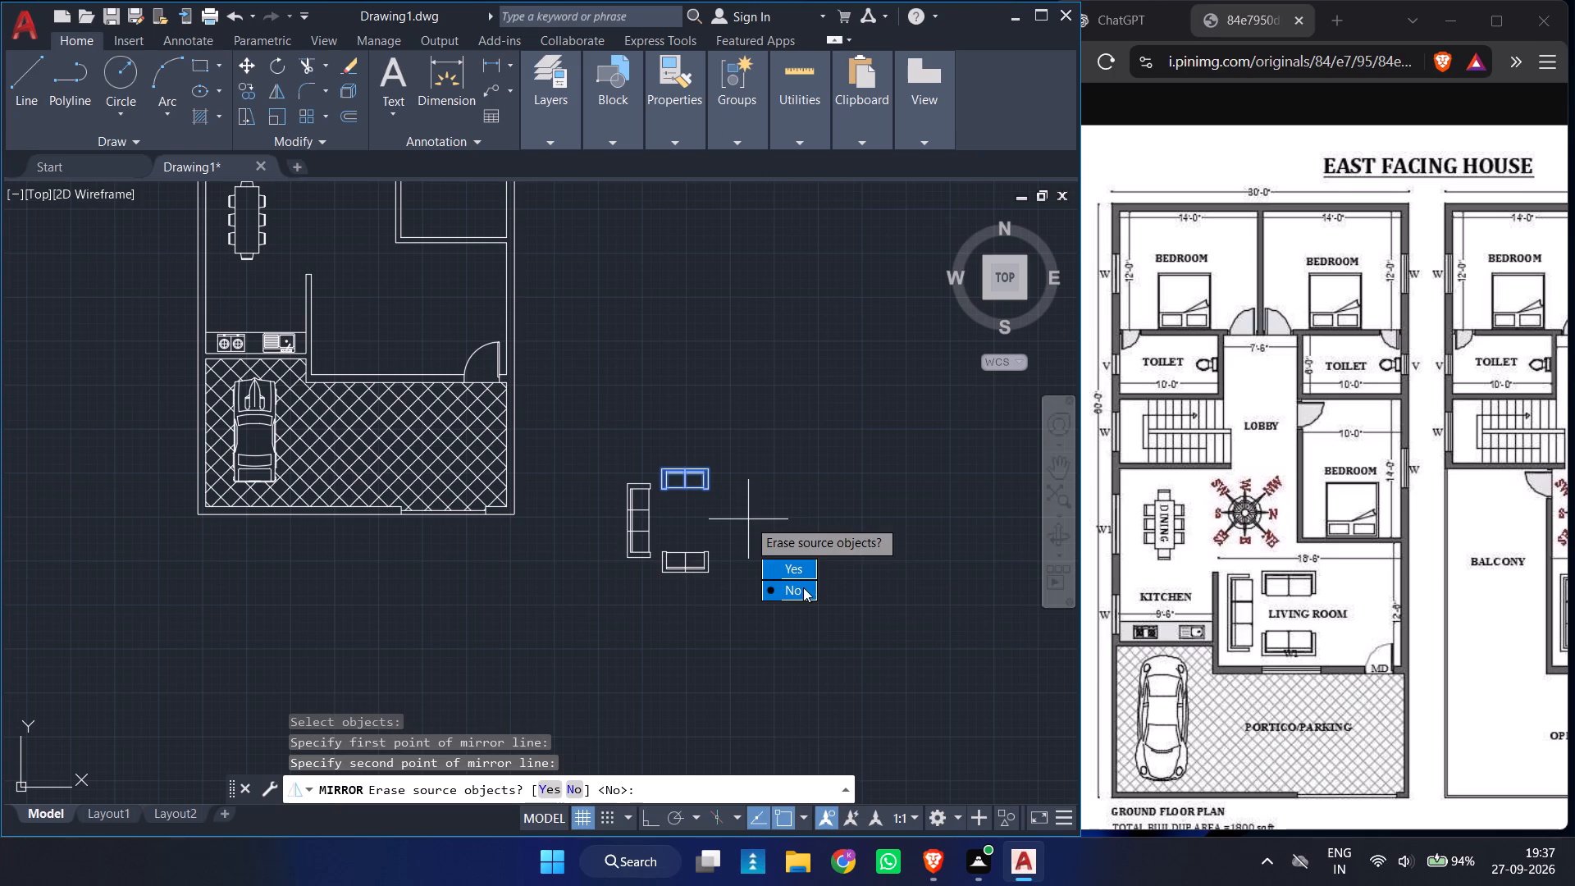
pyautogui.moveTo(803, 587); pyautogui.dragTo(748, 519)
# Group all three sofas and move the set into the living room, with the three-seat sofa beside the kitchen partition wall.
pyautogui.moveTo(779, 382); pyautogui.dragTo(660, 644)
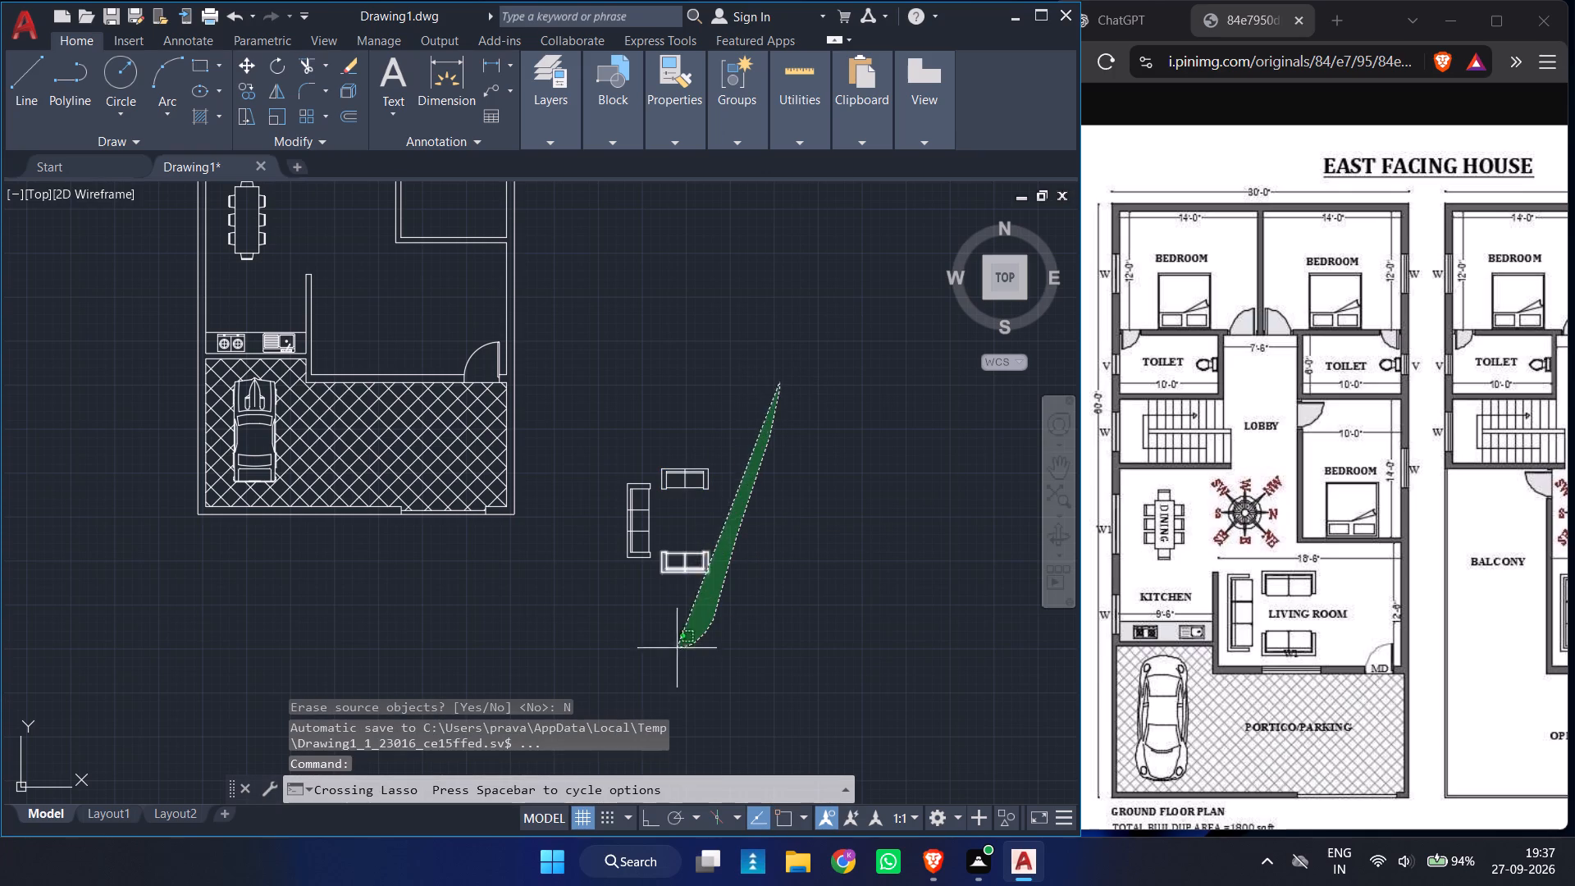
pyautogui.moveTo(660, 644); pyautogui.dragTo(623, 436)
pyautogui.write('G')
pyautogui.press('space')
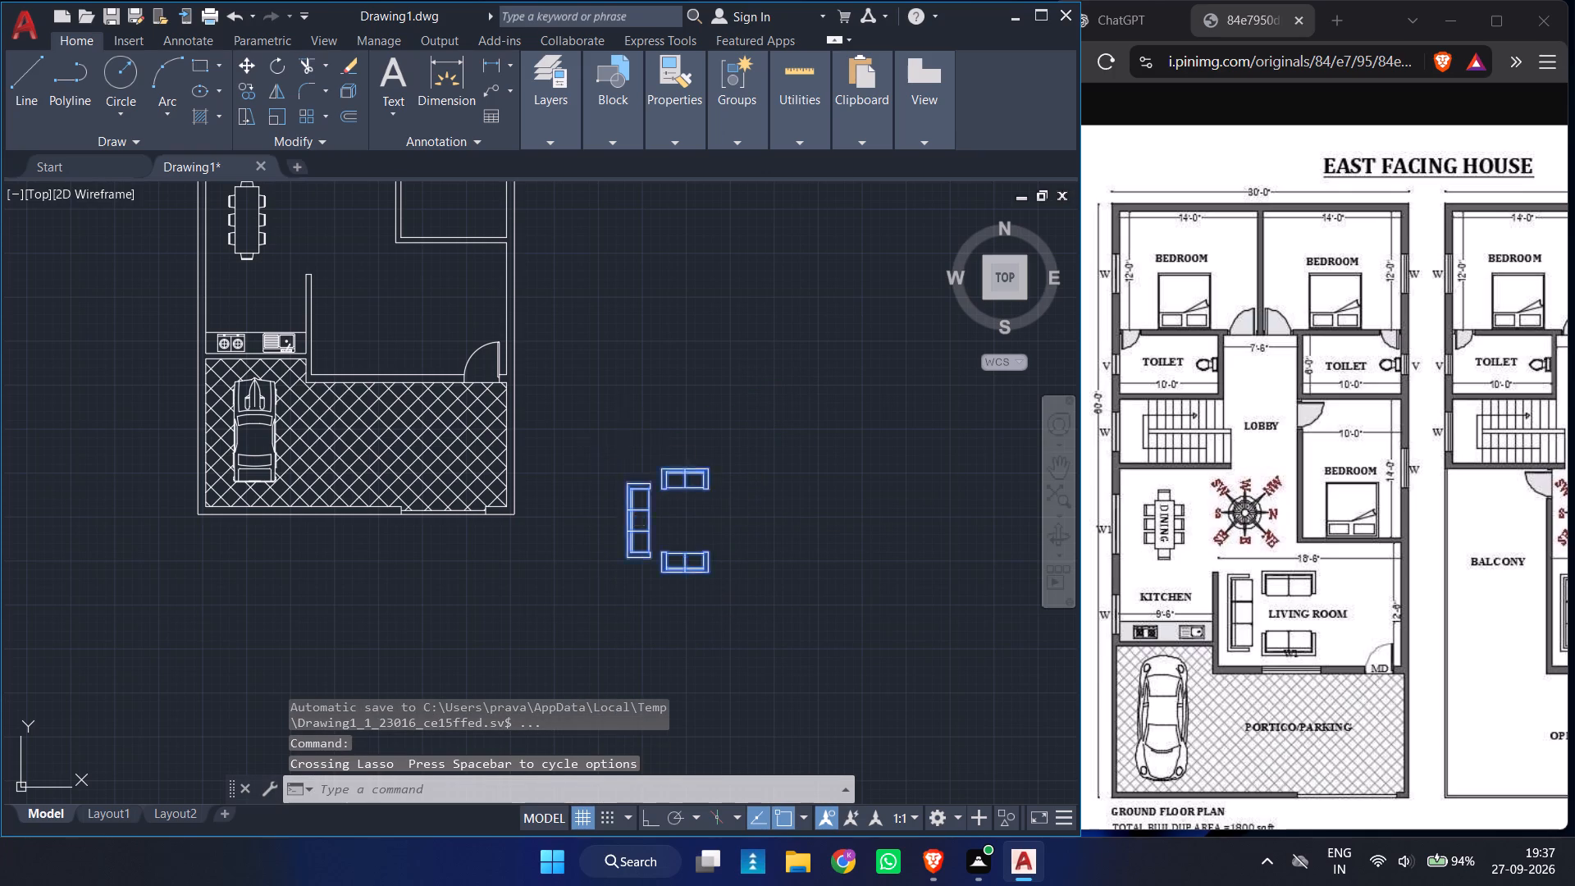
pyautogui.click(651, 496)
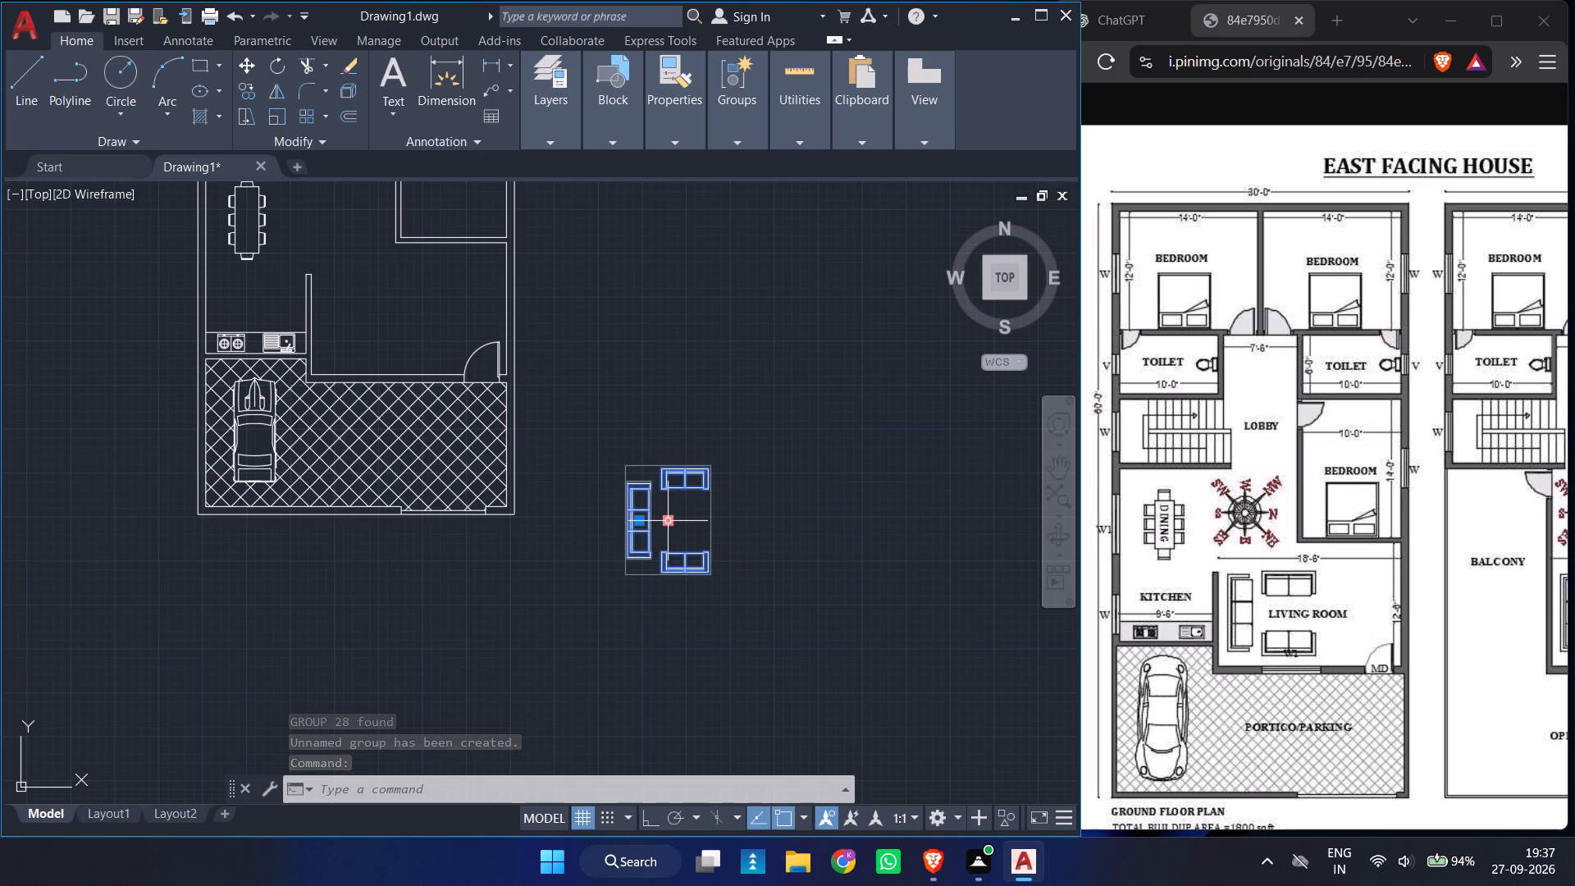
pyautogui.click(670, 526)
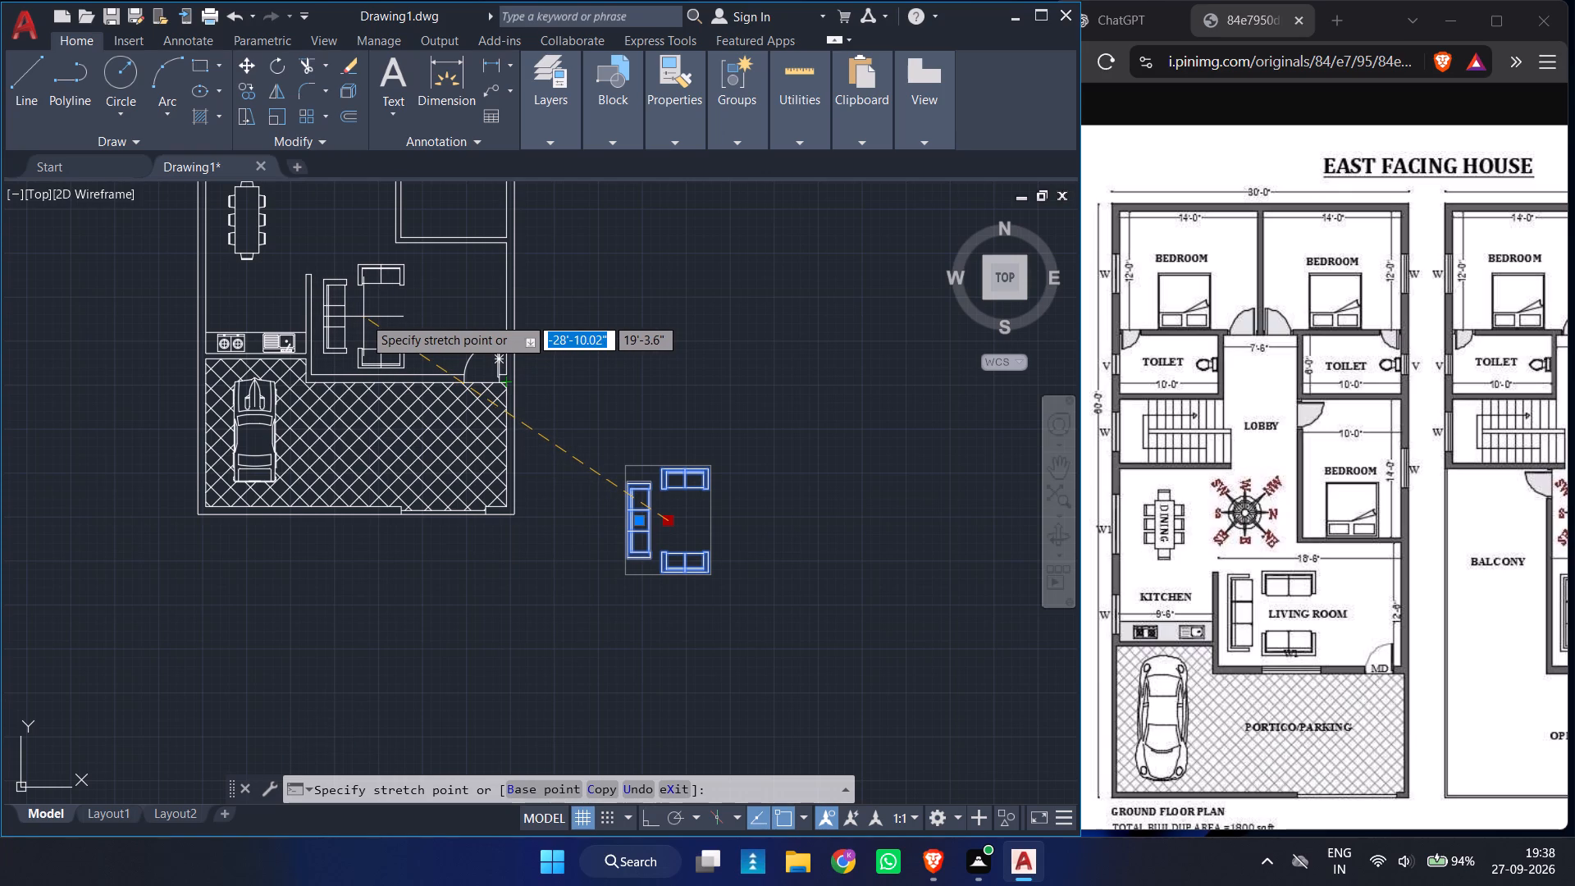
pyautogui.click(360, 318)
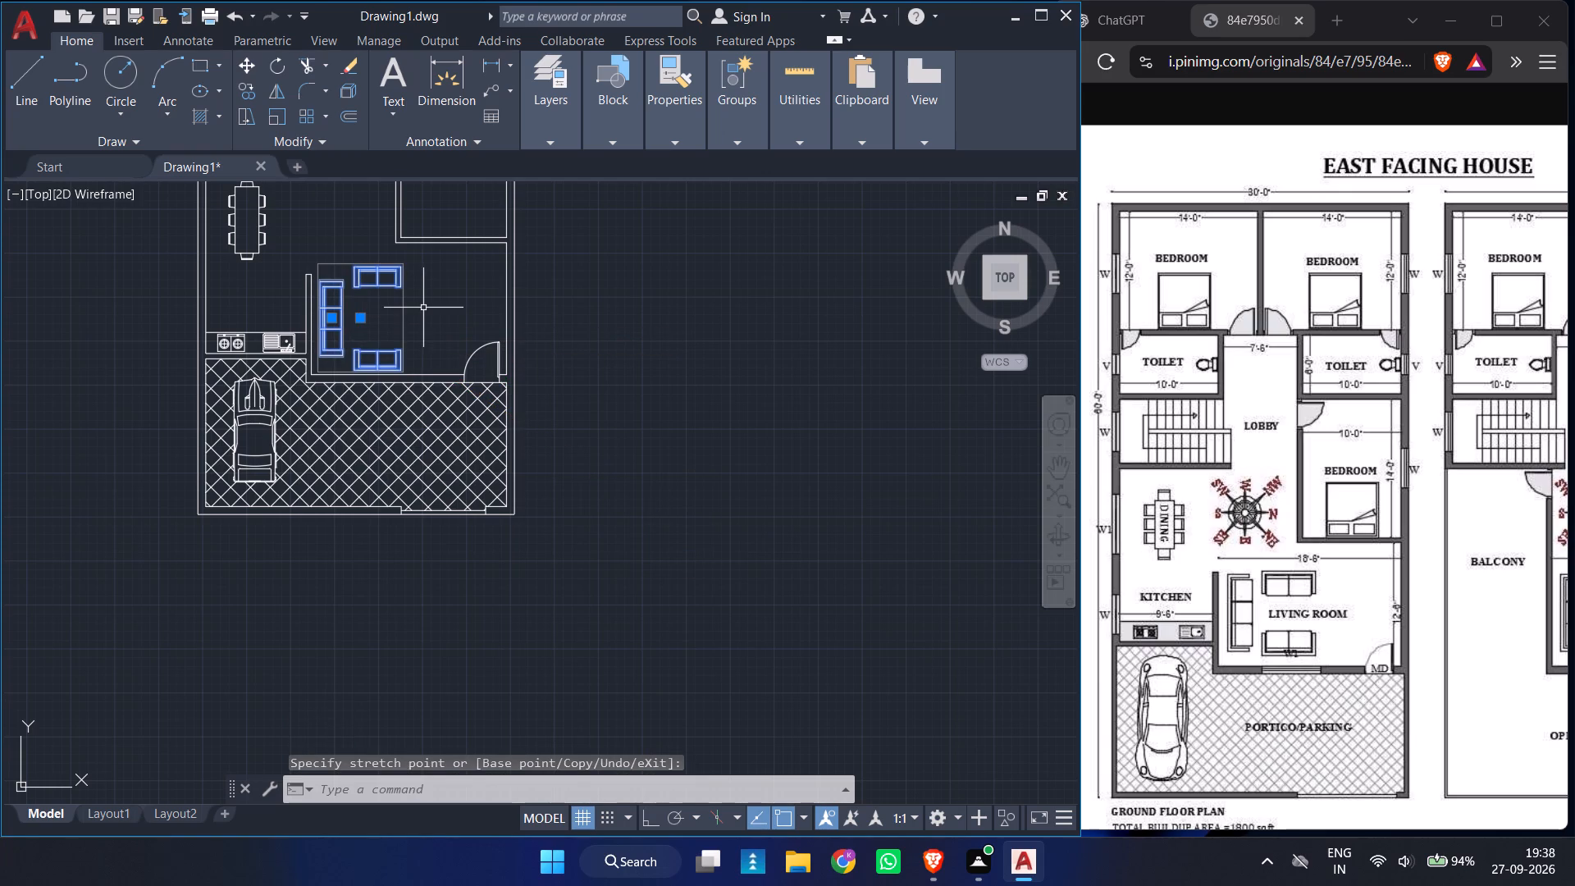
# Ungroup the combined sofa set, accepting the outer group so each sofa stays its own group.
pyautogui.write('UNGROUP')
pyautogui.press('Return')
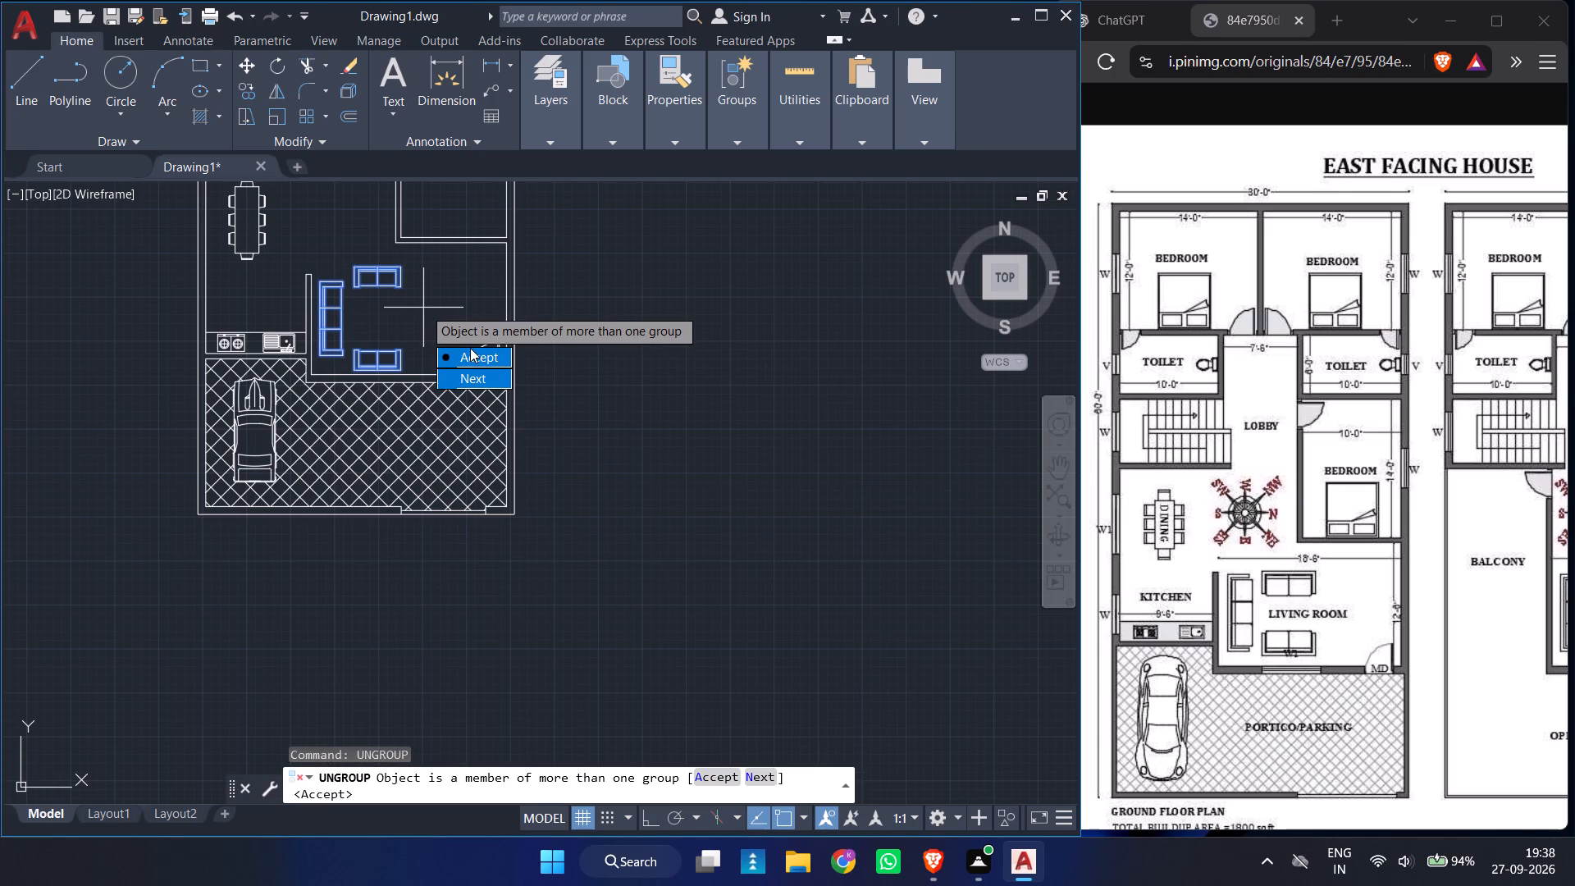
pyautogui.moveTo(470, 348); pyautogui.dragTo(423, 308)
# Move the southern two-seat sofa a short distance straight north, away from the living room's south wall.
pyautogui.keyDown('ctrl'); pyautogui.scroll(3, 367, 365); pyautogui.keyUp('ctrl')
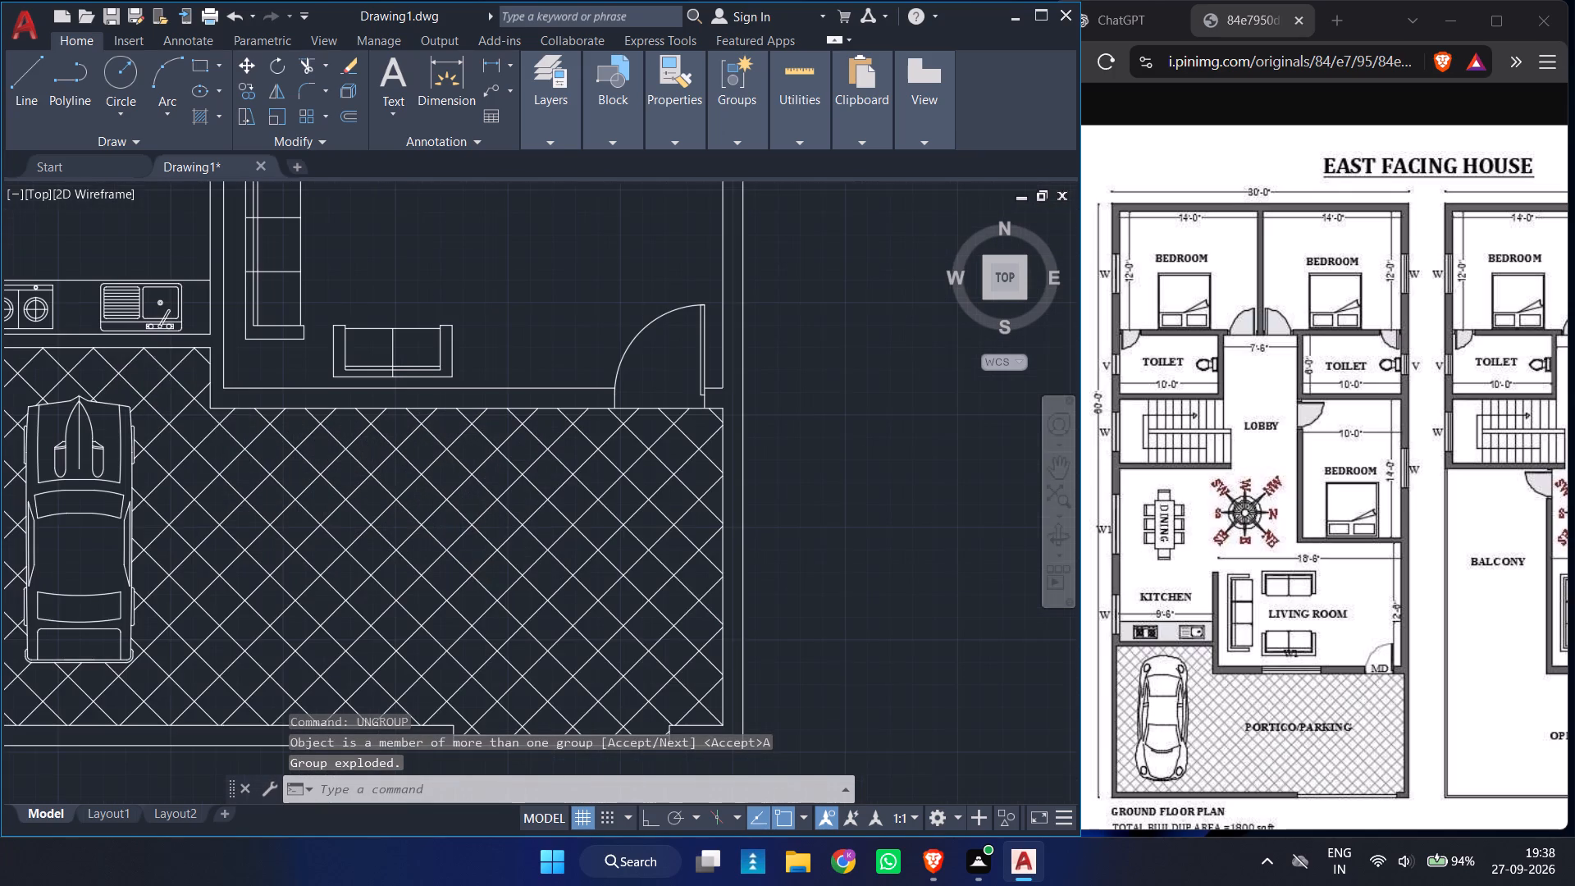
pyautogui.click(409, 306)
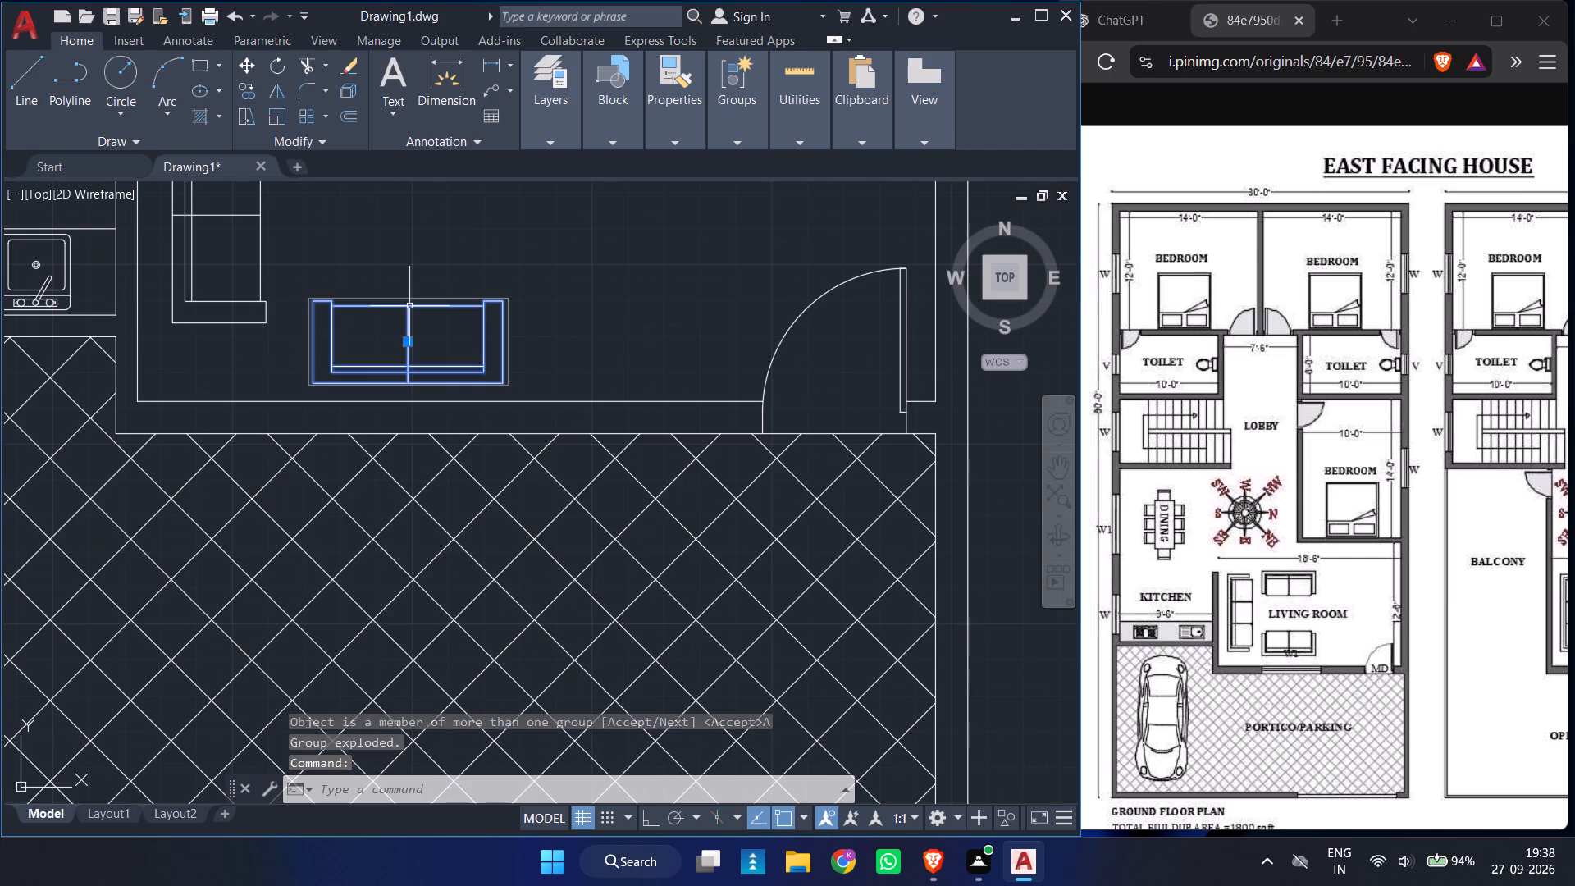
pyautogui.click(409, 345)
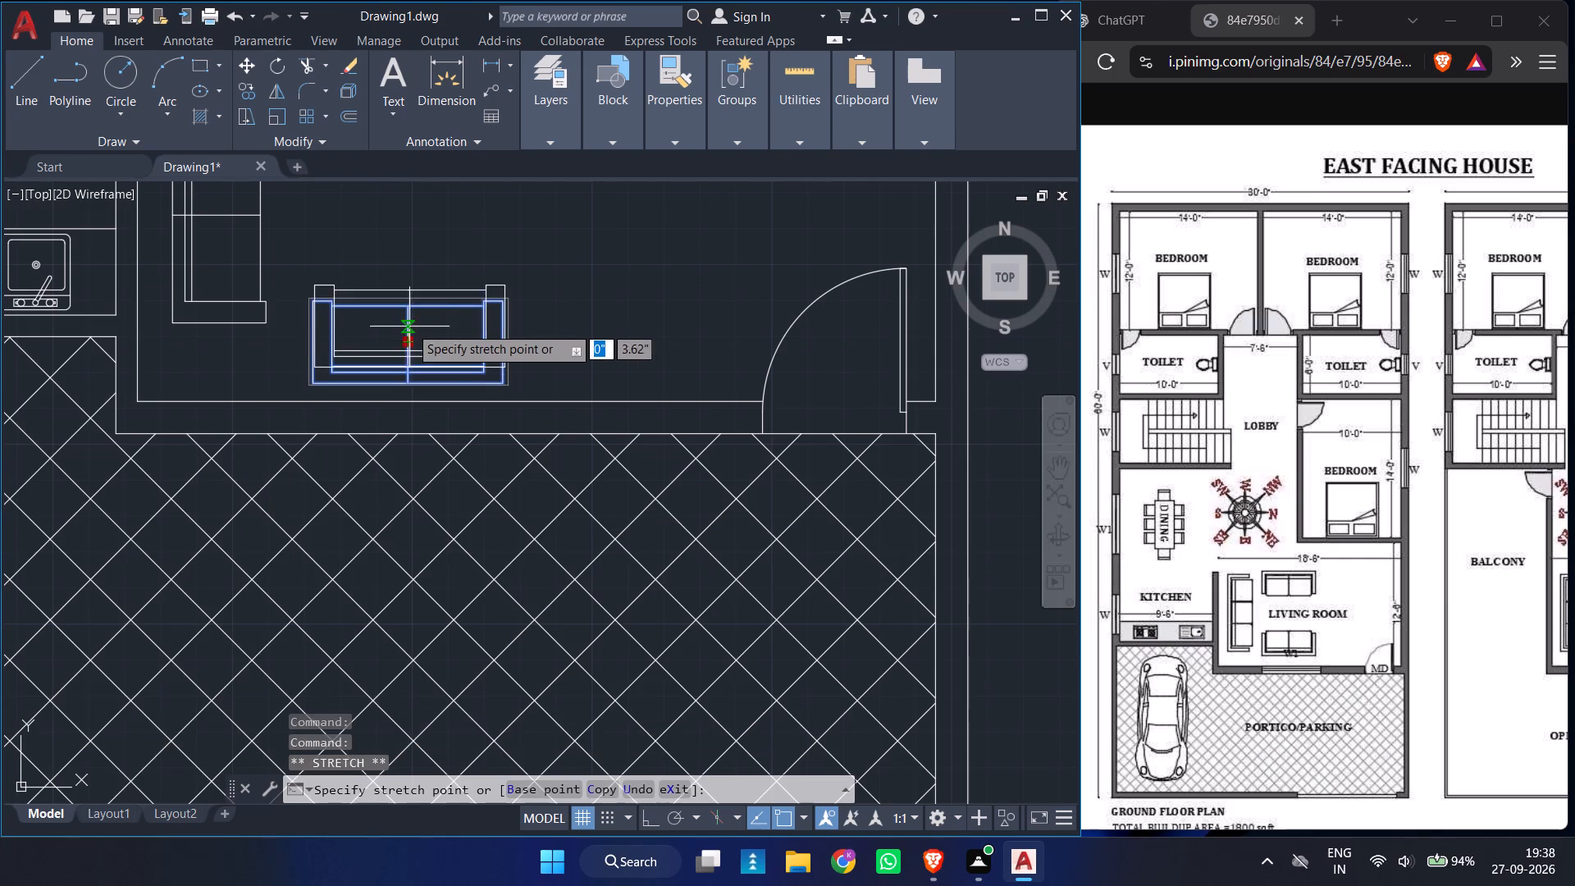
pyautogui.click(407, 308)
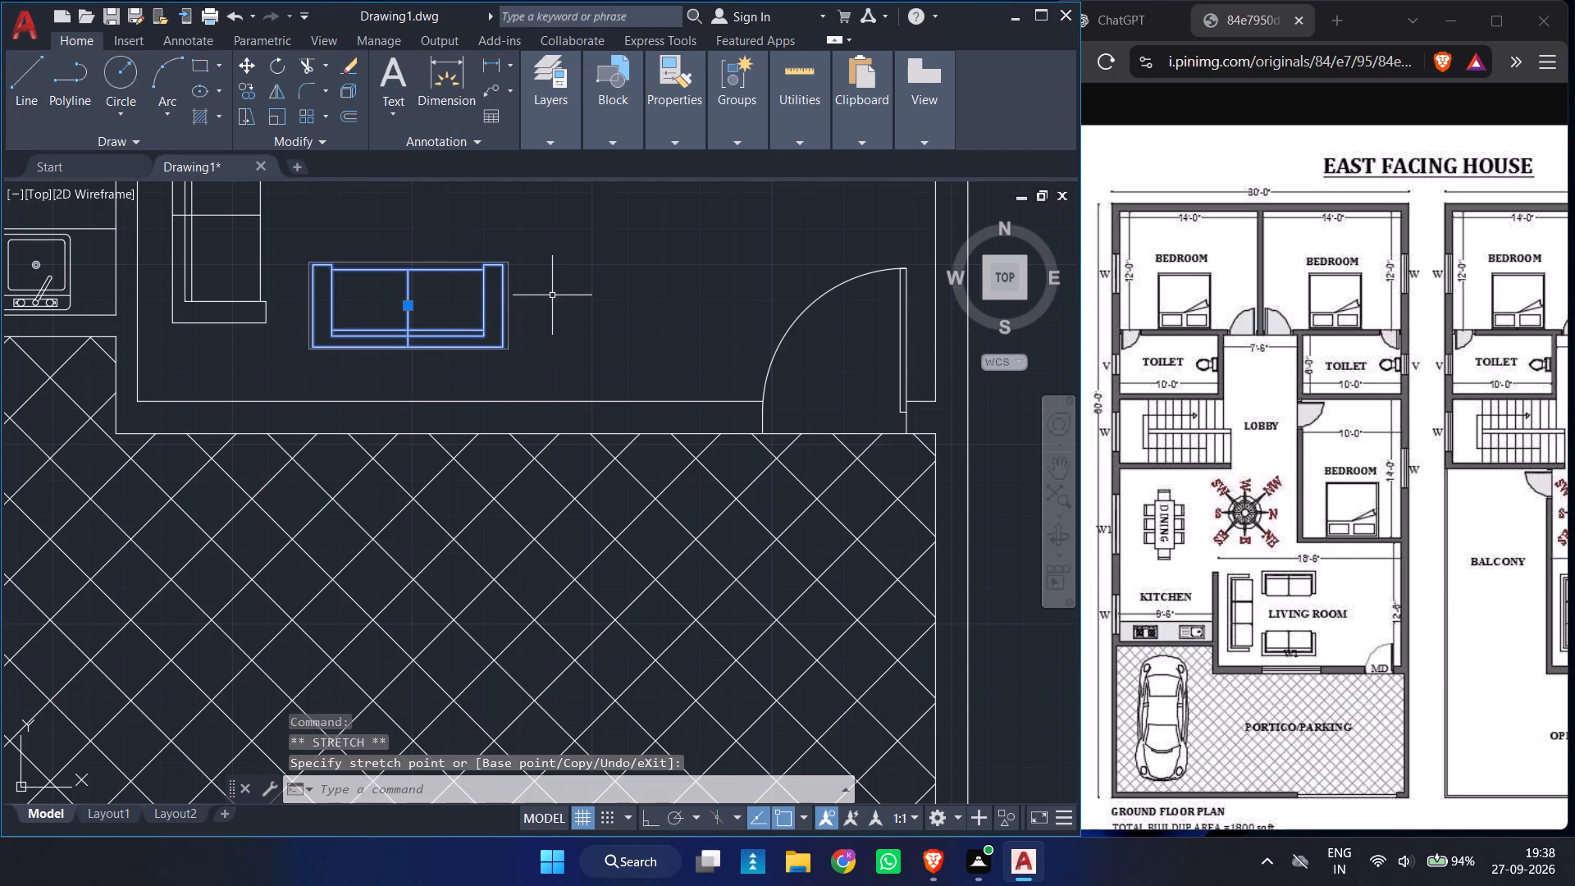
# Delete the northern two-seat sofa from the living room.
pyautogui.keyDown('ctrl'); pyautogui.scroll(-3, 552, 295); pyautogui.keyUp('ctrl')
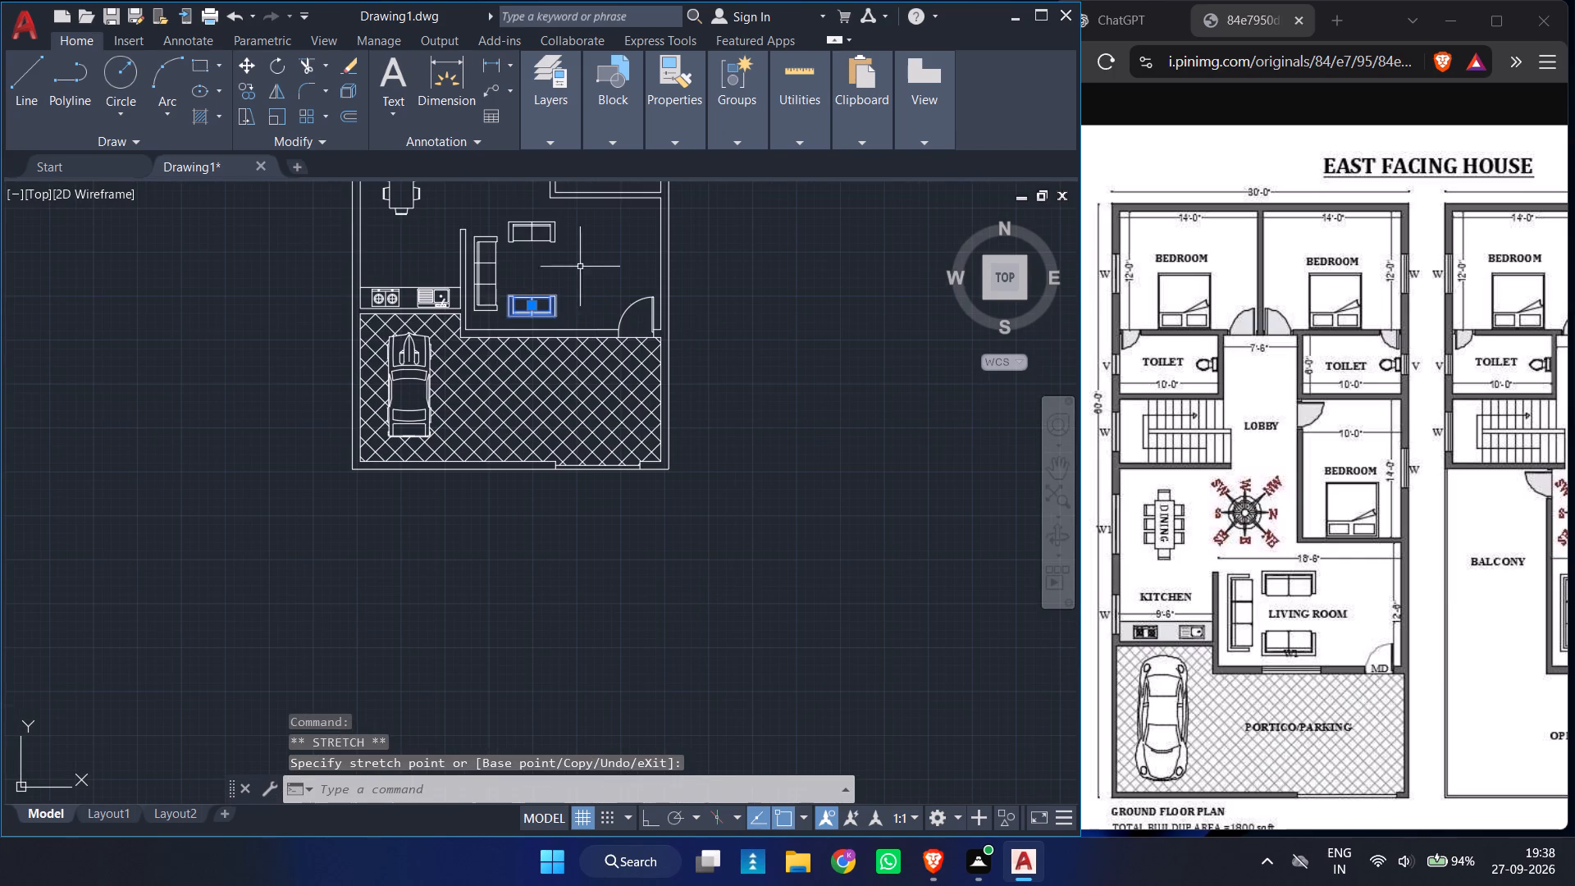
pyautogui.click(552, 225)
pyautogui.press('Escape')
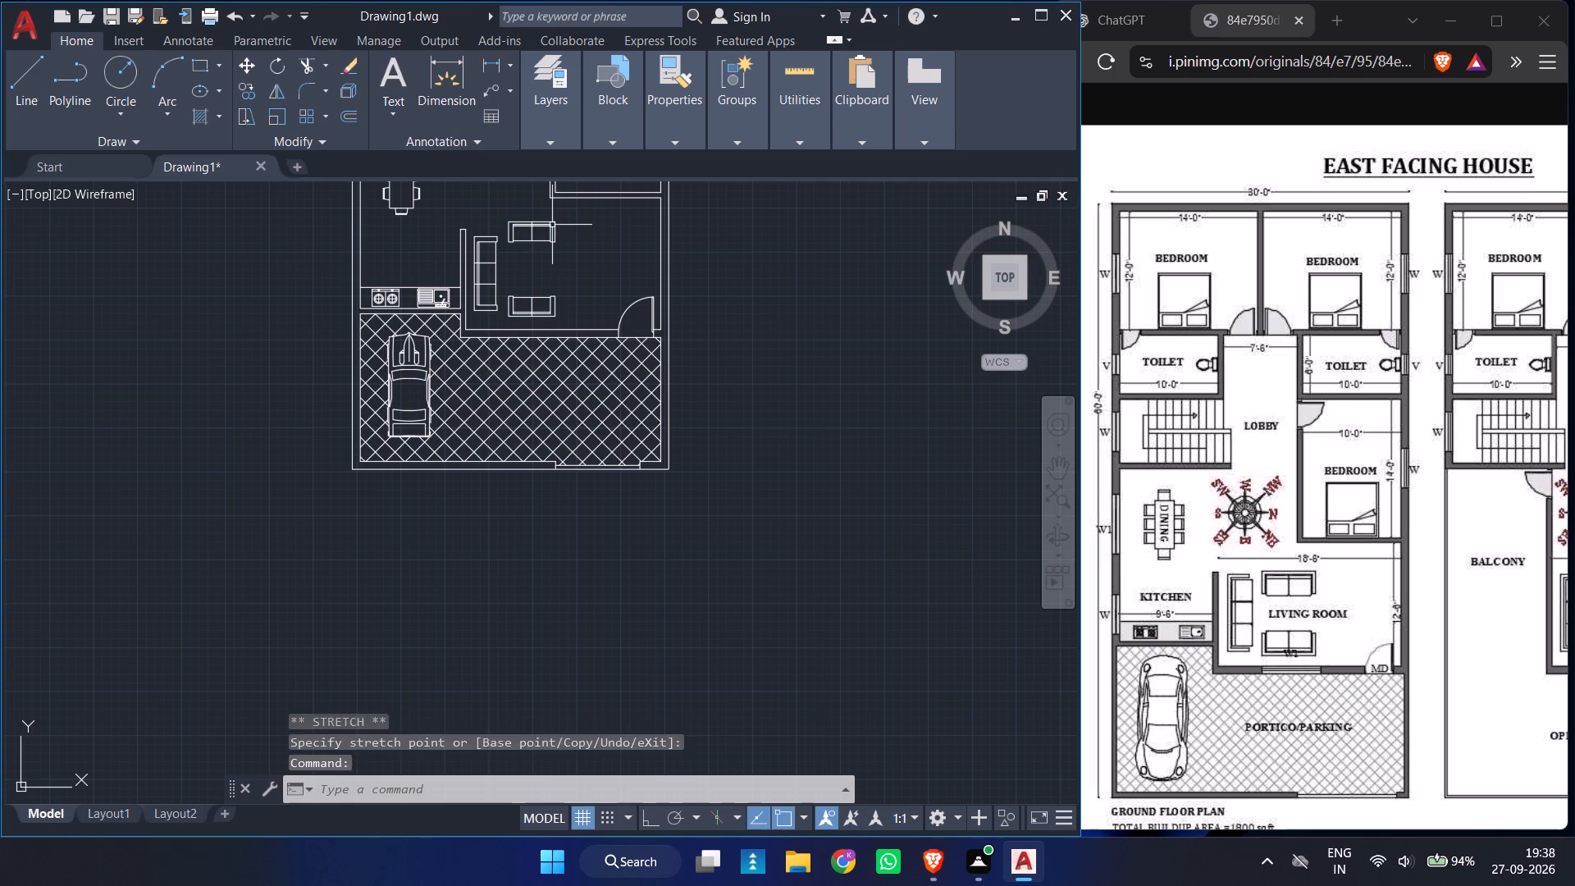
pyautogui.click(552, 225)
pyautogui.press('Delete')
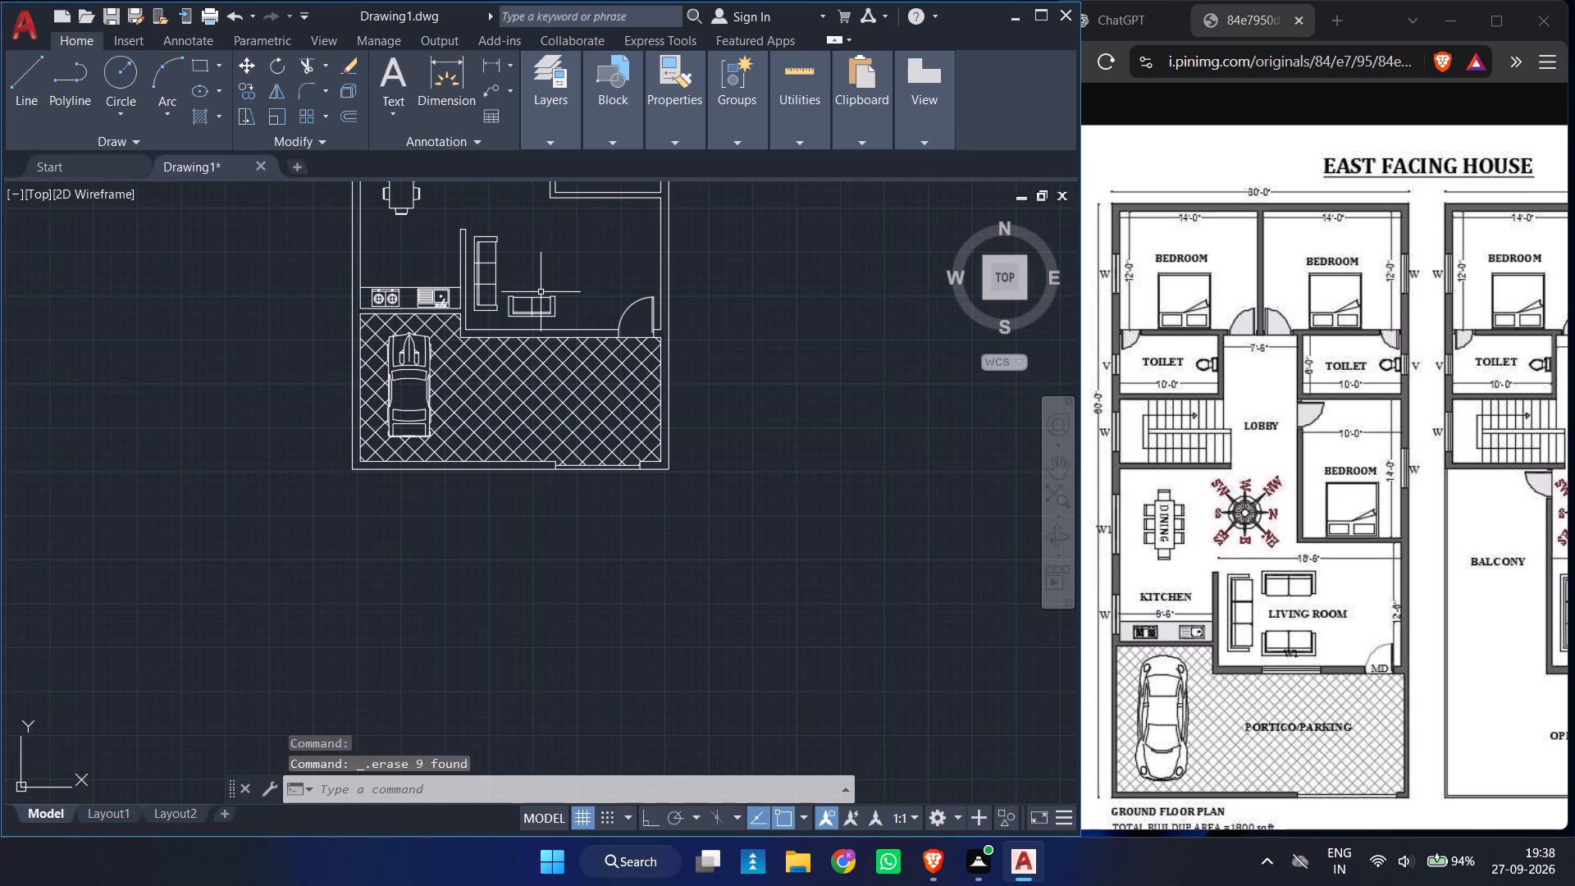
# Mirror the southern two-seat sofa northward about a horizontal line through the three-seat sofa's front-edge midpoint, keeping the original.
pyautogui.write('MI')
pyautogui.press('Return')
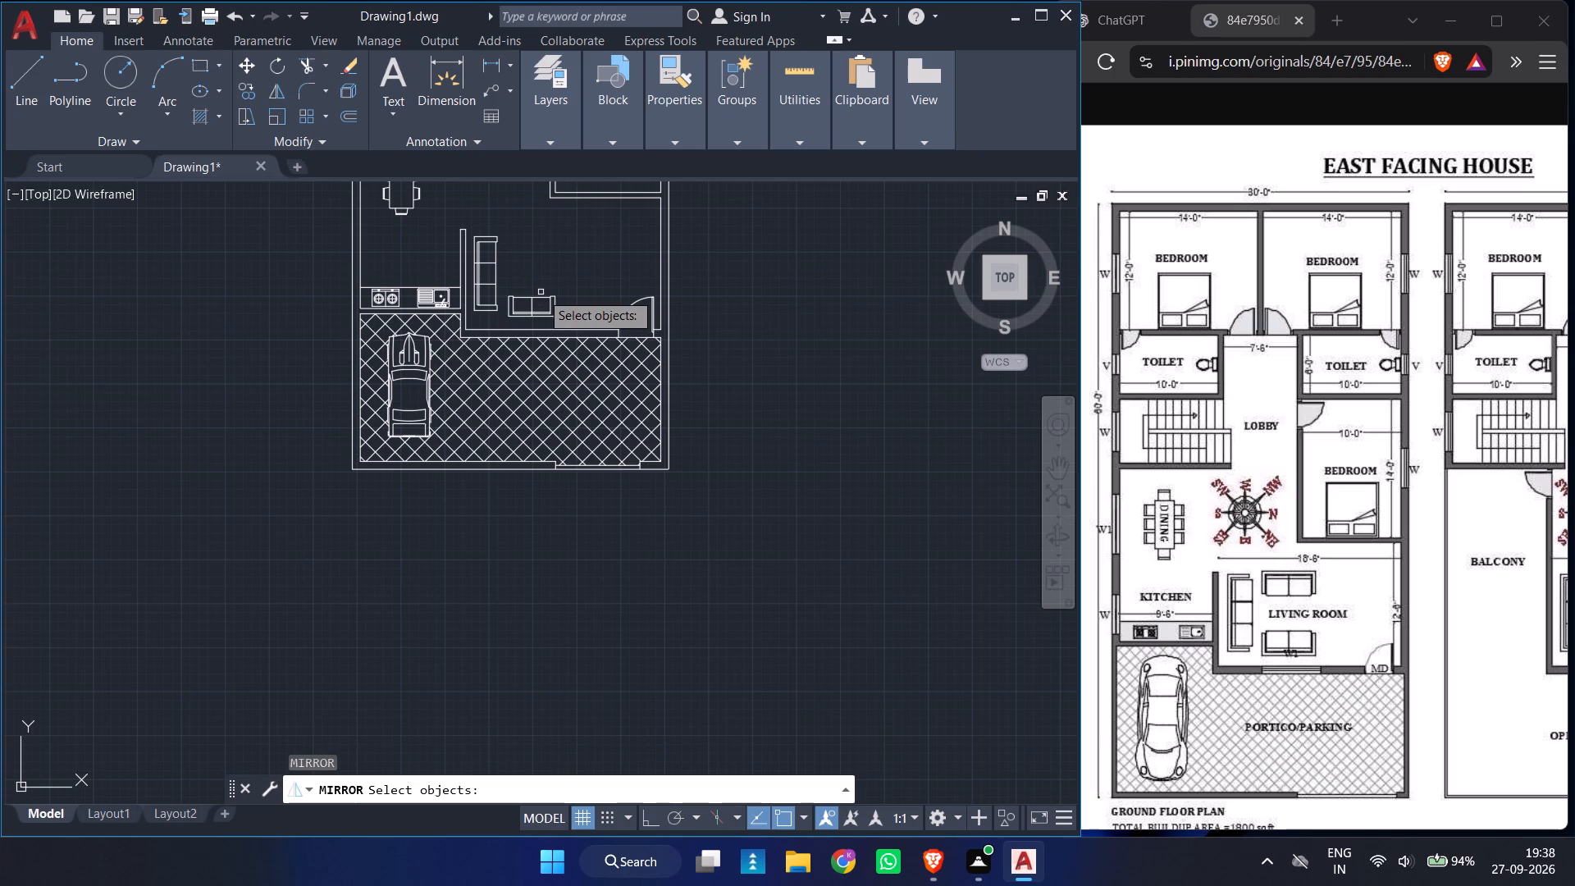
pyautogui.click(529, 298)
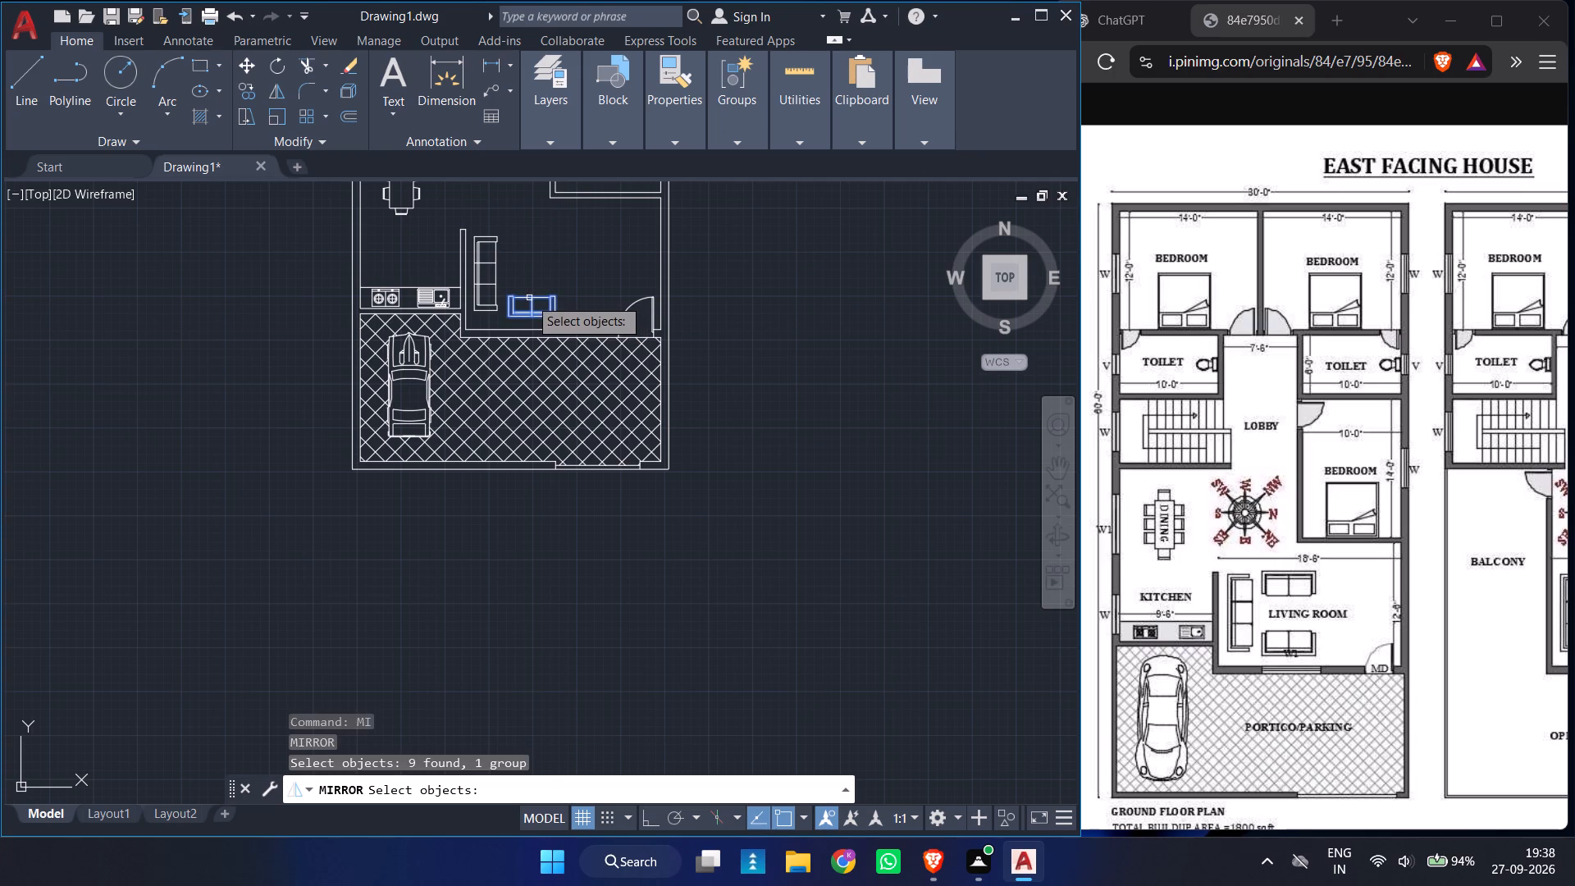
pyautogui.press('Return')
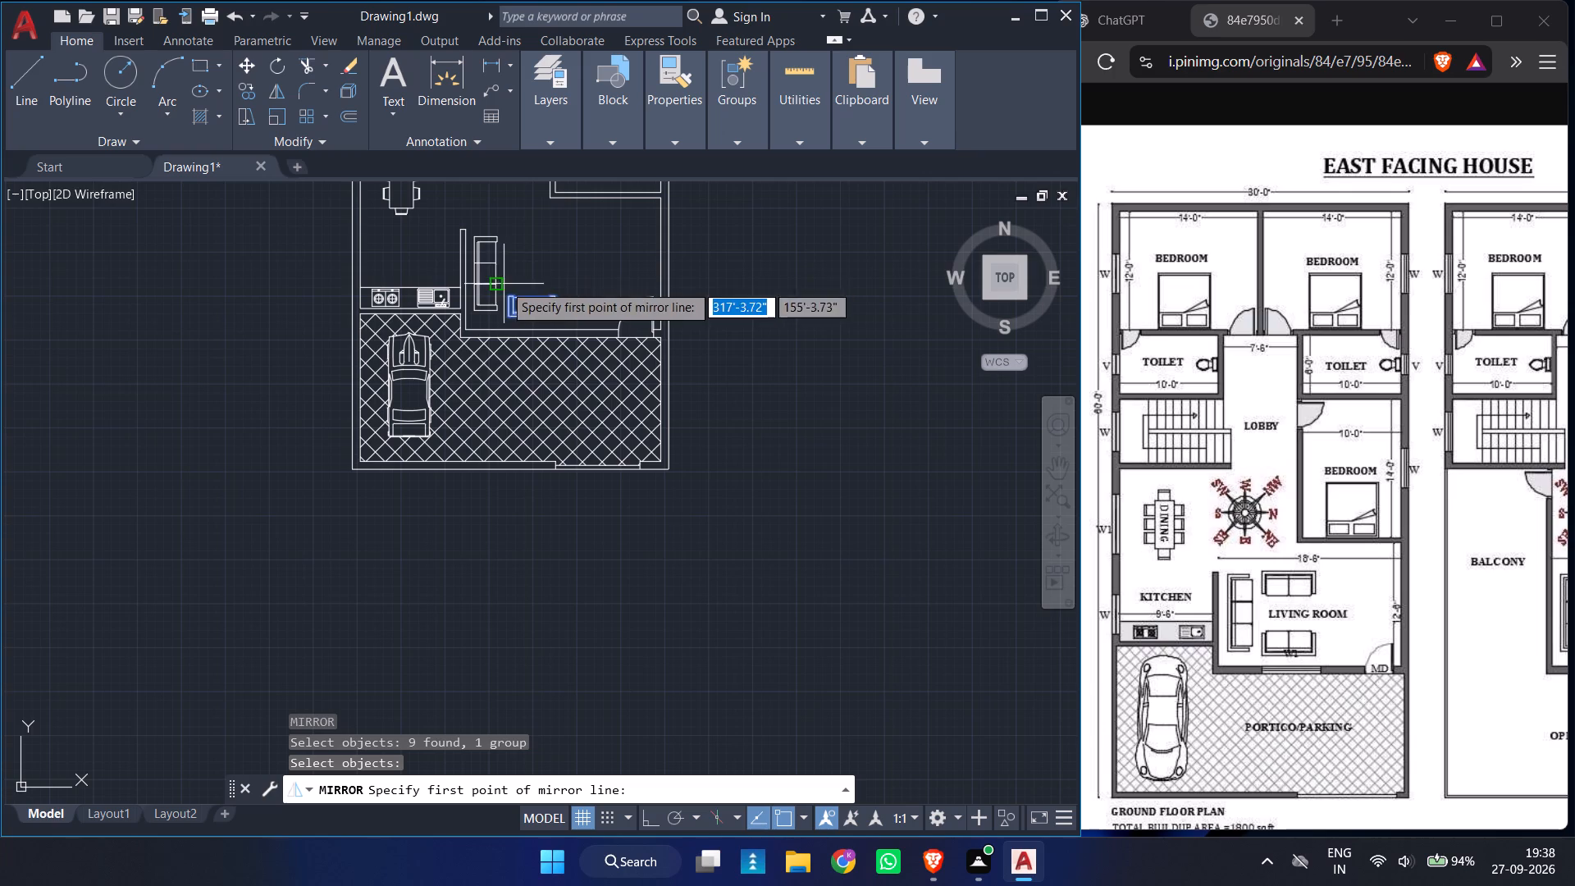
pyautogui.click(496, 271)
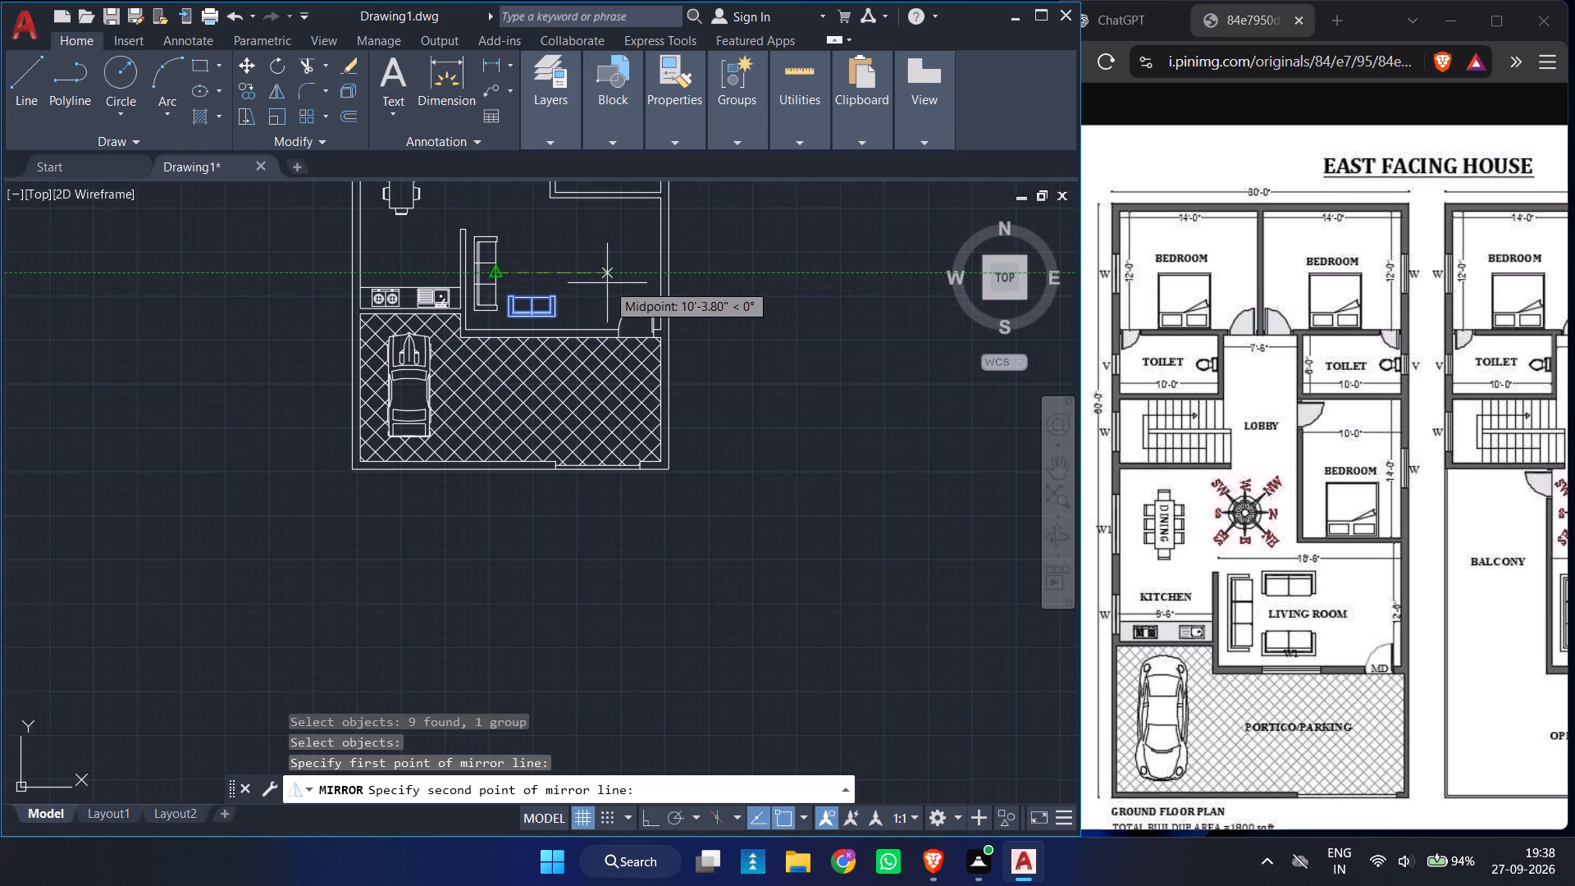
pyautogui.click(607, 283)
pyautogui.moveTo(659, 355); pyautogui.dragTo(607, 283)
# Insert the Toilet - Imperial block from the architectural tool palette in the empty area east of the house, and close the palette.
pyautogui.keyDown('ctrl'); pyautogui.scroll(-1, 770, 408); pyautogui.keyUp('ctrl')
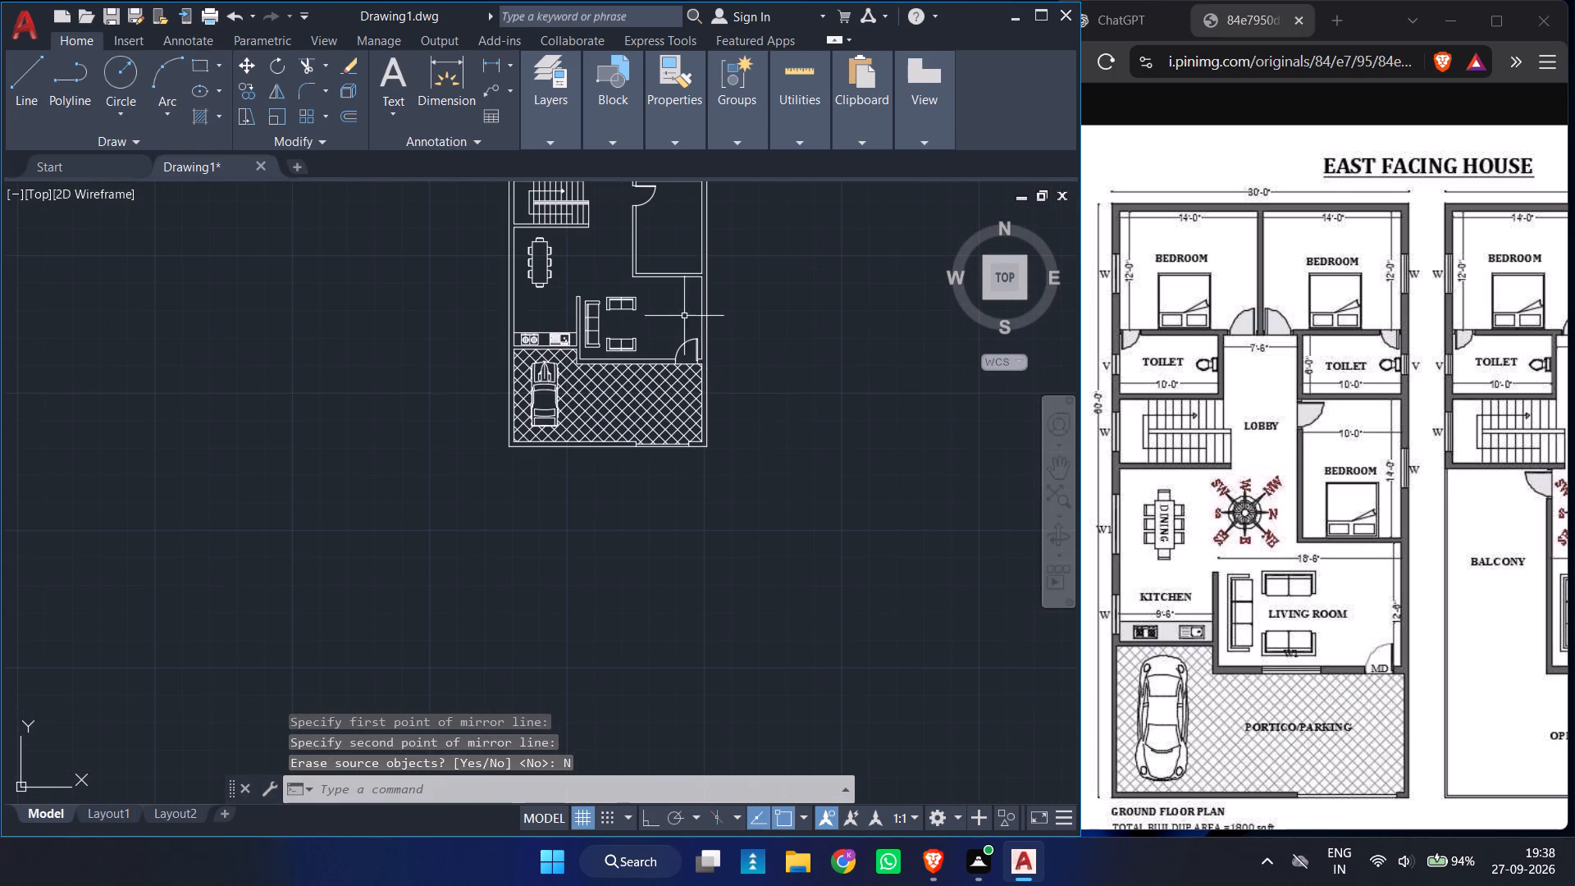
pyautogui.keyDown('ctrl'); pyautogui.scroll(-2, 771, 378); pyautogui.keyUp('ctrl')
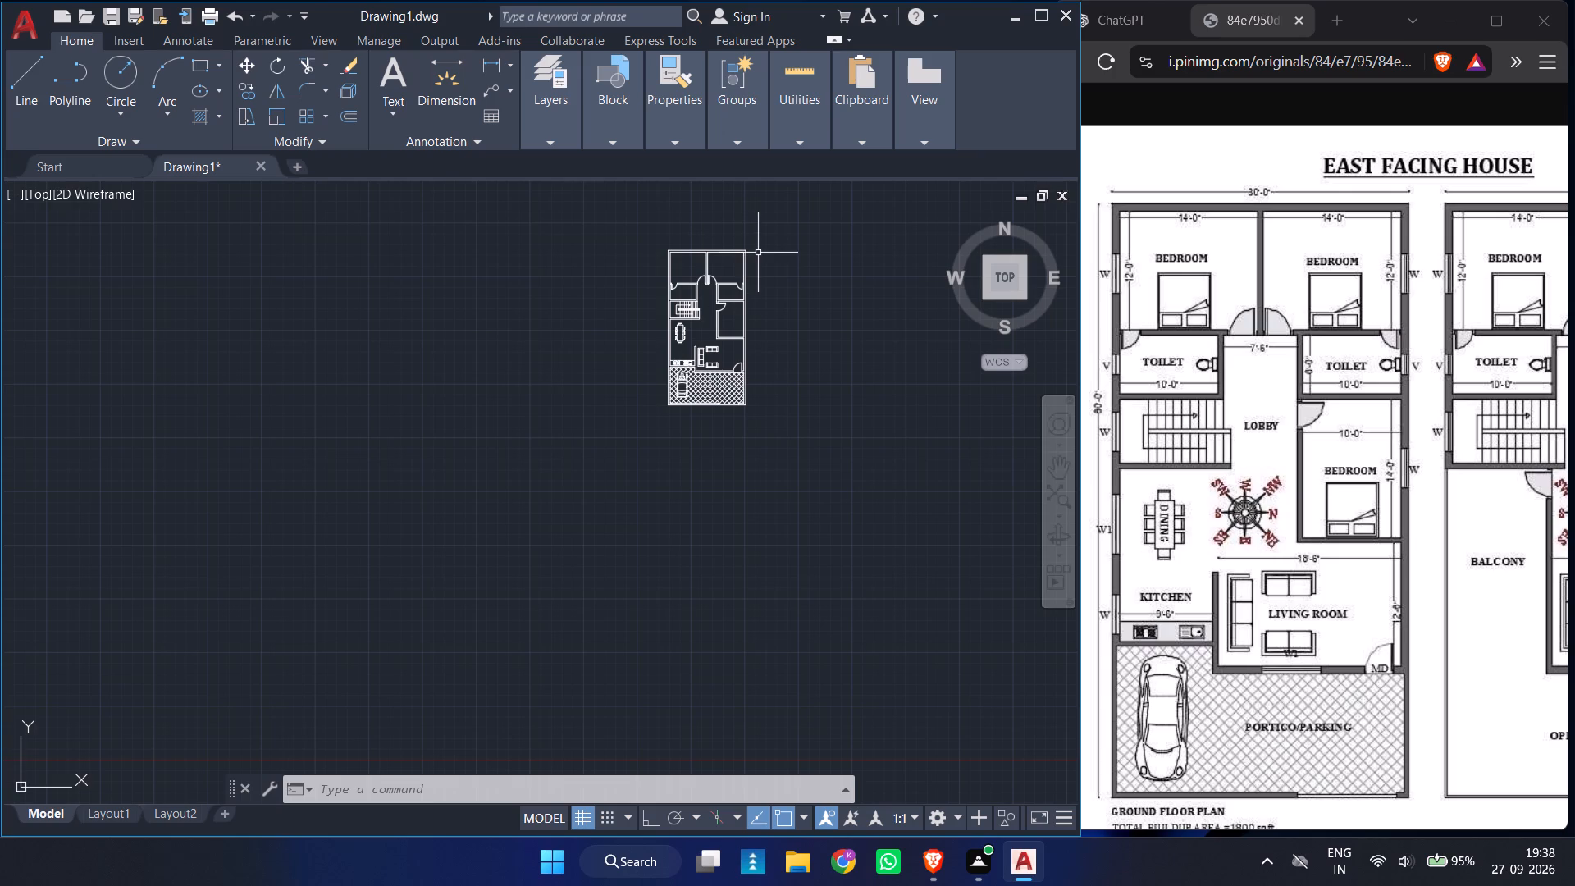
pyautogui.keyDown('ctrl'); pyautogui.scroll(1, 758, 253); pyautogui.keyUp('ctrl')
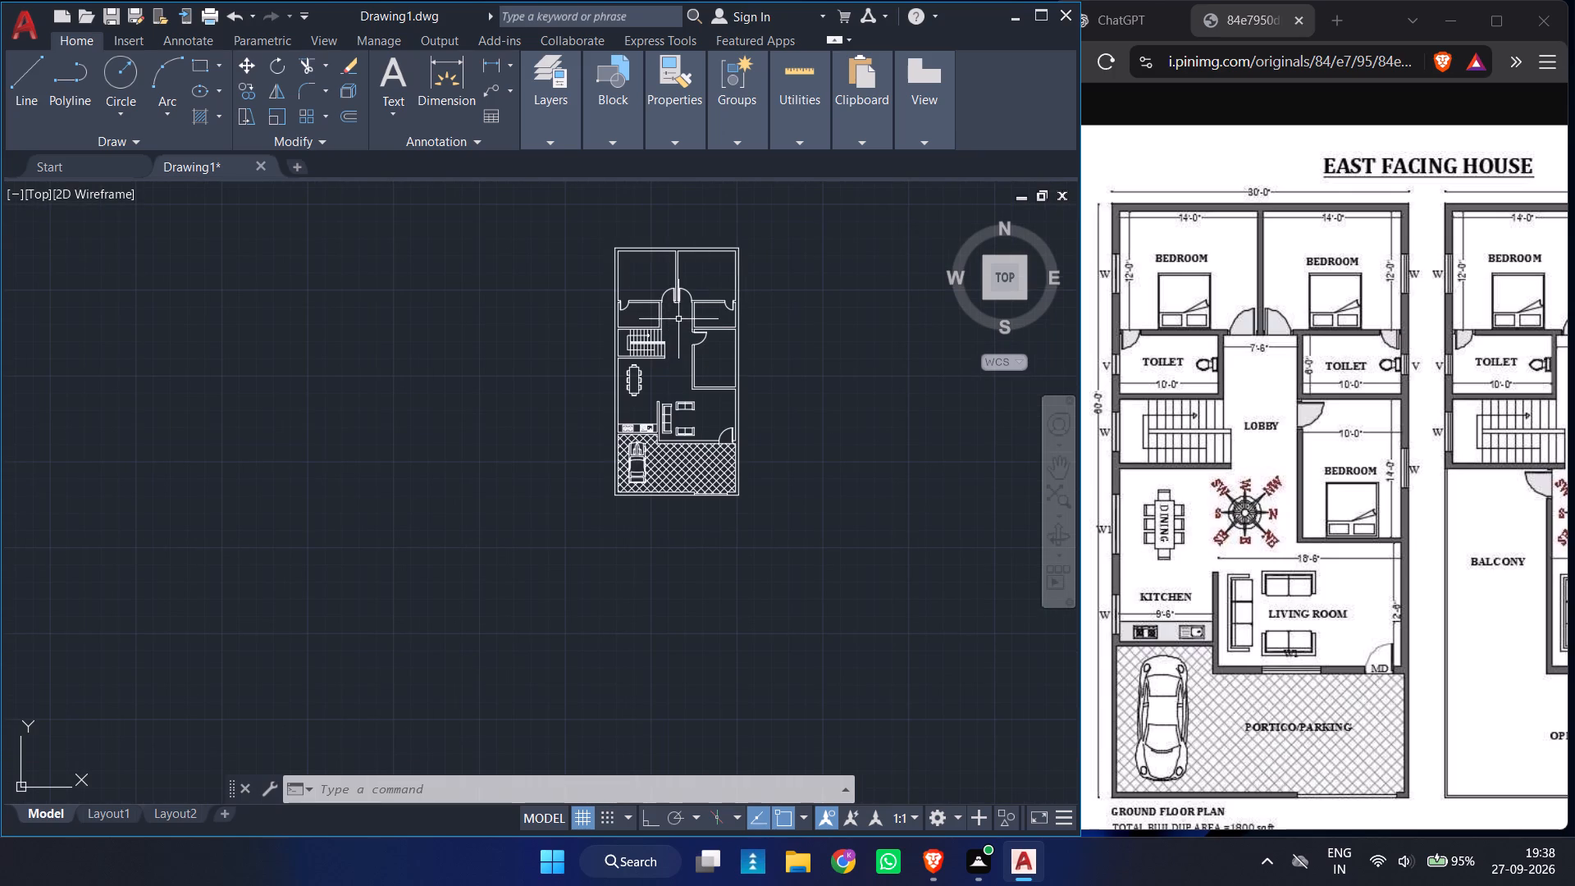
pyautogui.keyDown('ctrl'); pyautogui.scroll(2, 678, 318); pyautogui.keyUp('ctrl')
pyautogui.keyDown('ctrl'); pyautogui.scroll(-2, 678, 318); pyautogui.keyUp('ctrl')
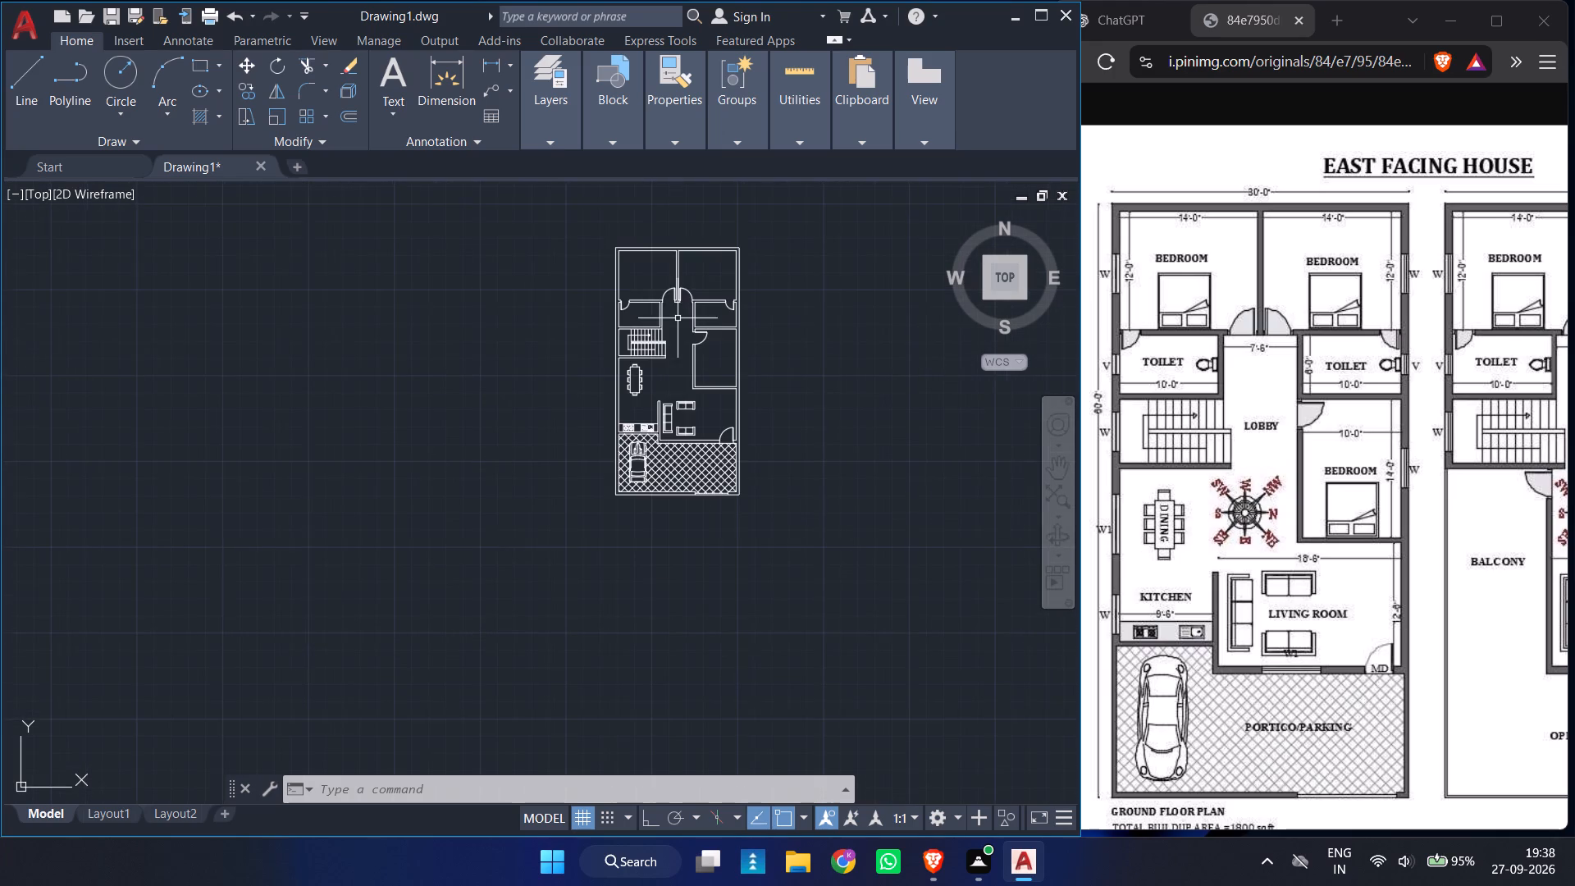
pyautogui.keyDown('ctrl'); pyautogui.scroll(2, 712, 266); pyautogui.keyUp('ctrl')
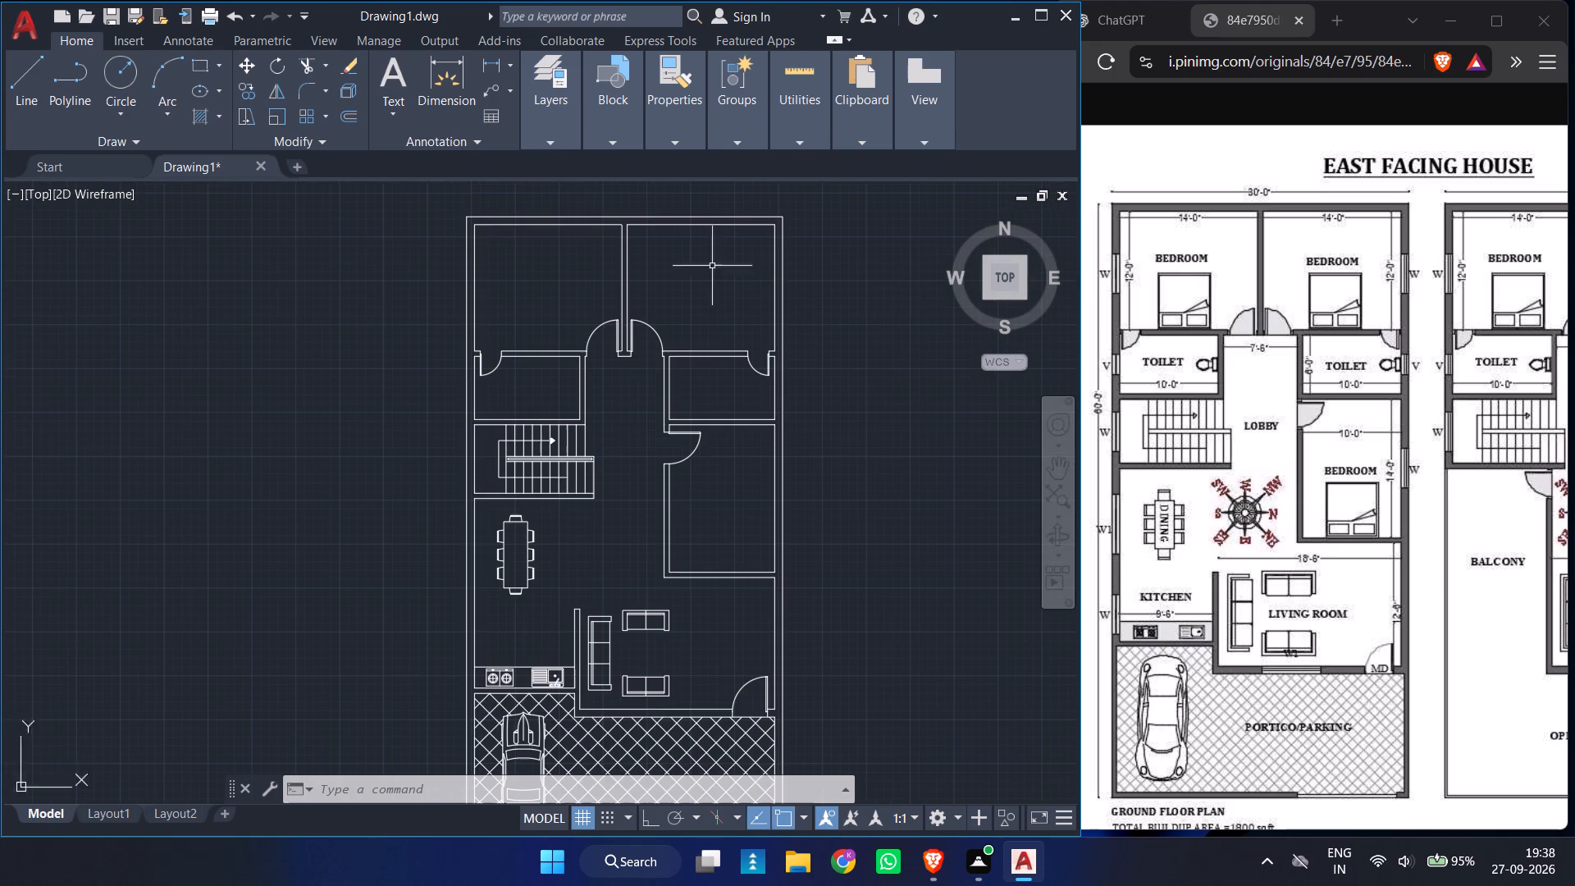
pyautogui.keyDown('ctrl'); pyautogui.scroll(1, 712, 266); pyautogui.keyUp('ctrl')
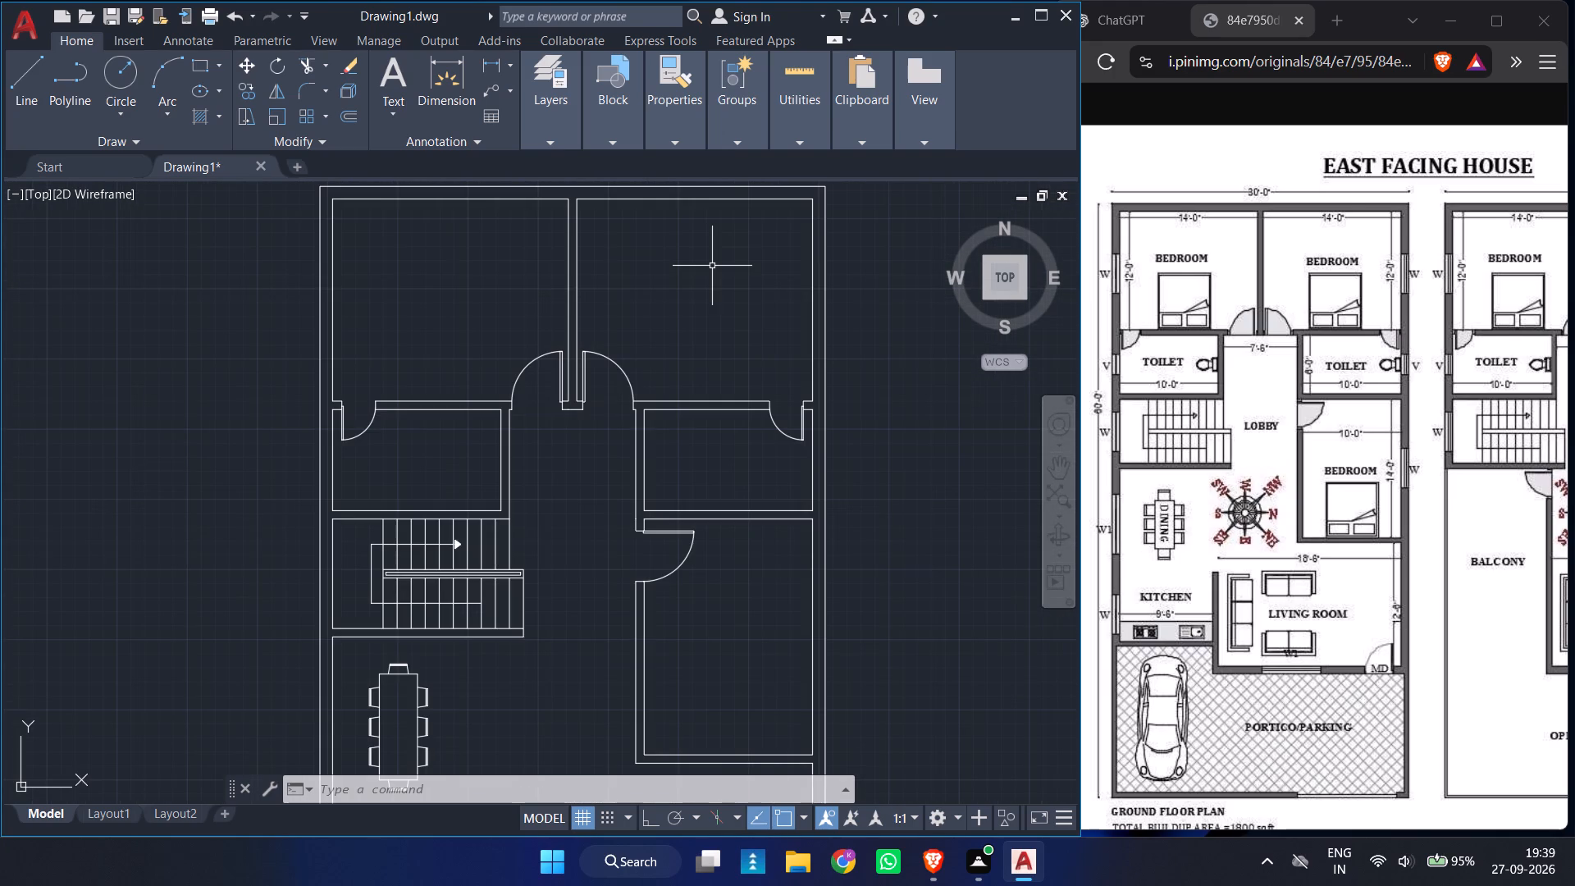
pyautogui.hotkey('ctrl', '3')
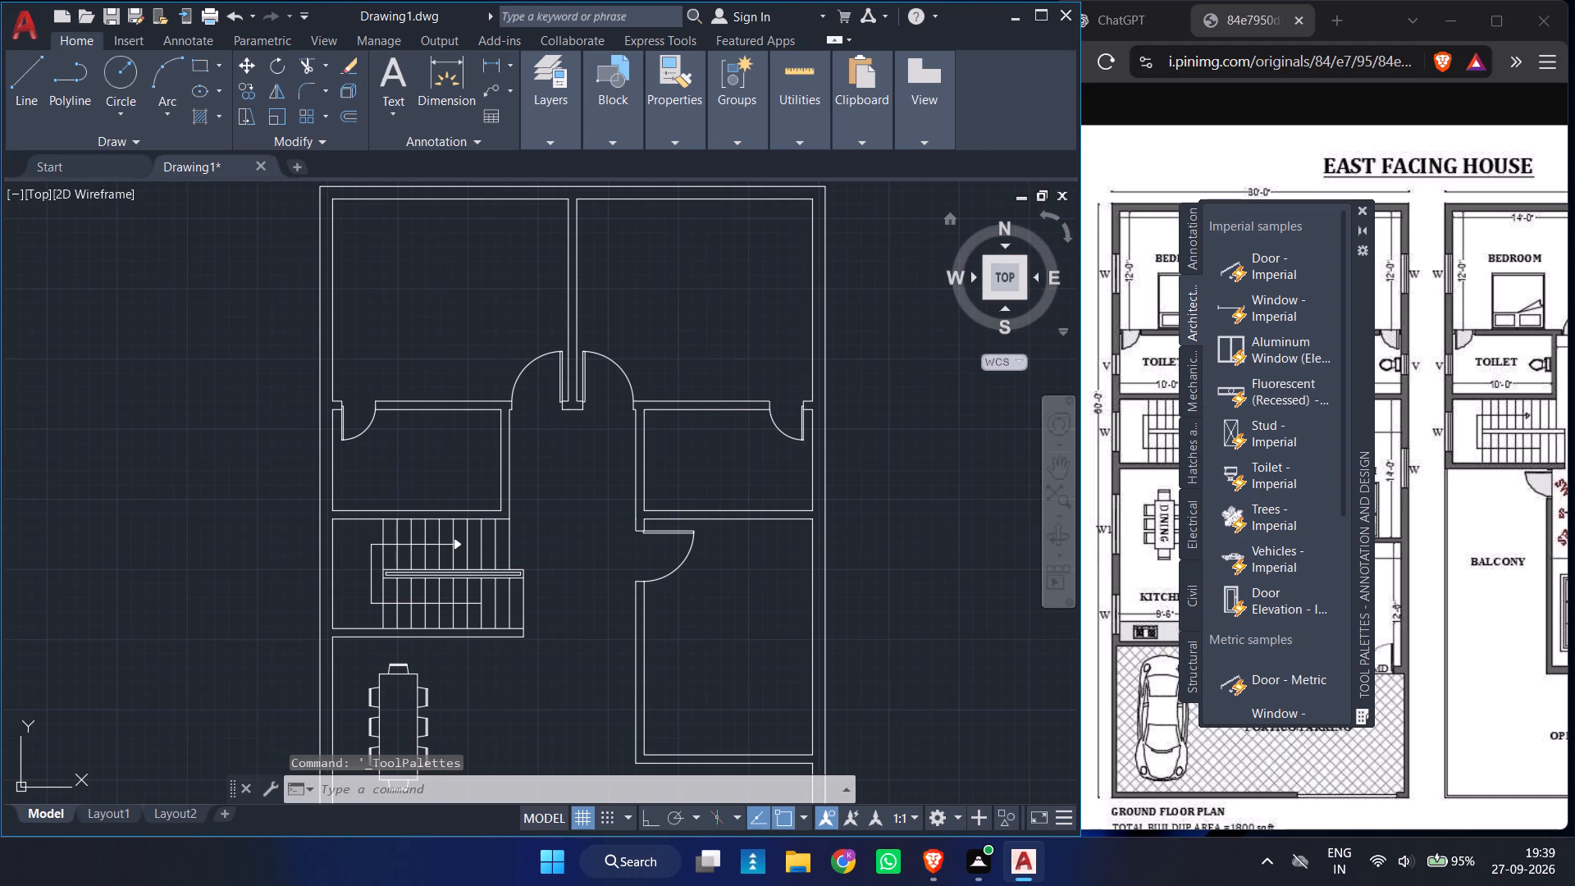
pyautogui.click(1254, 468)
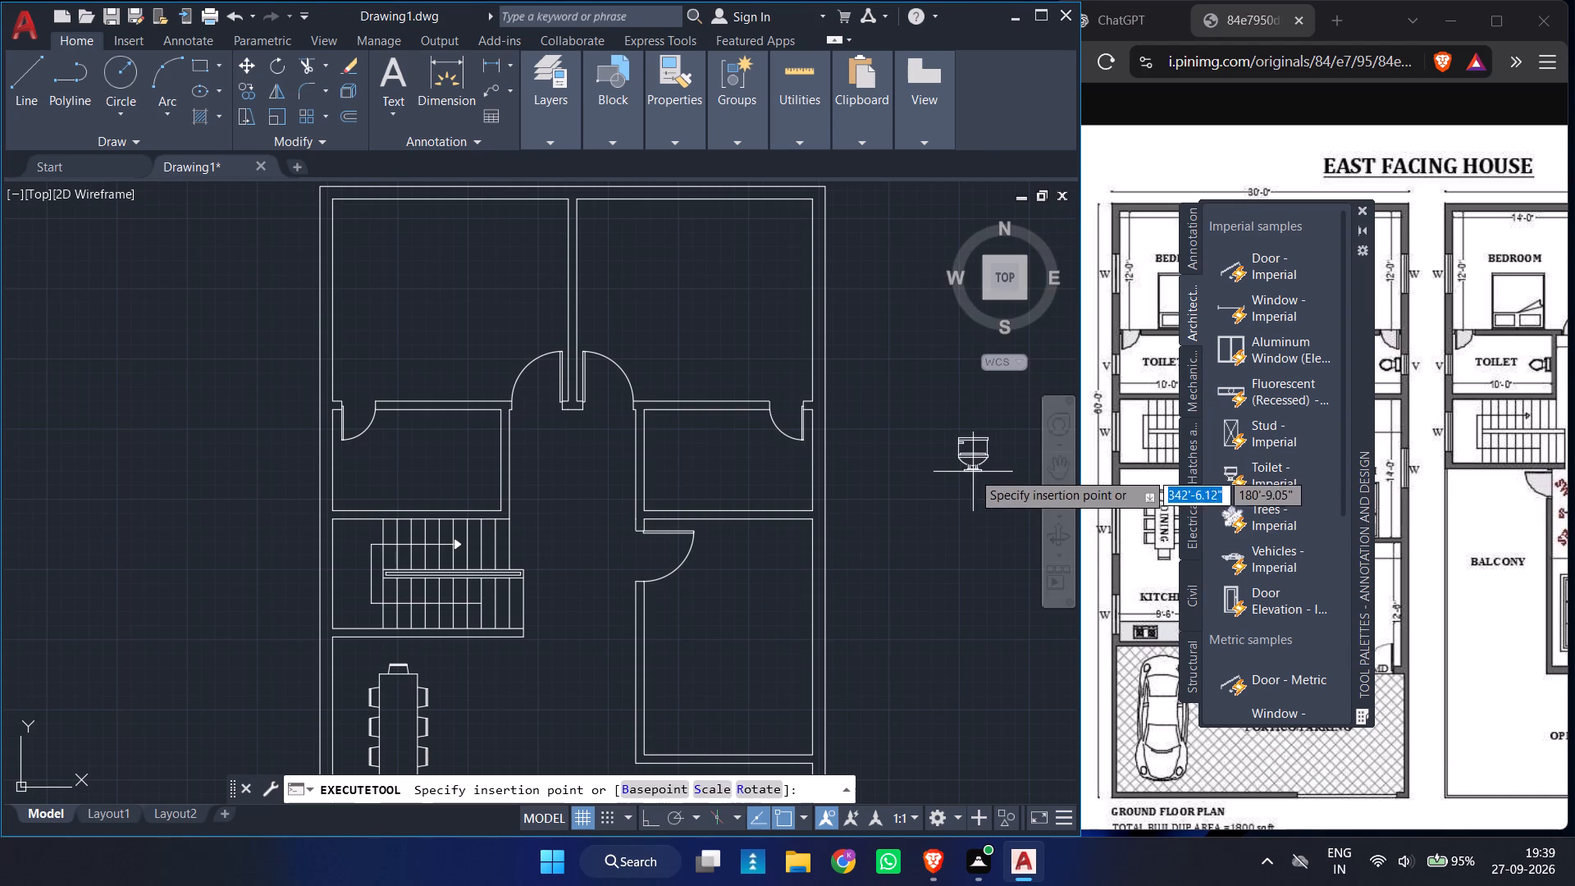
pyautogui.click(939, 476)
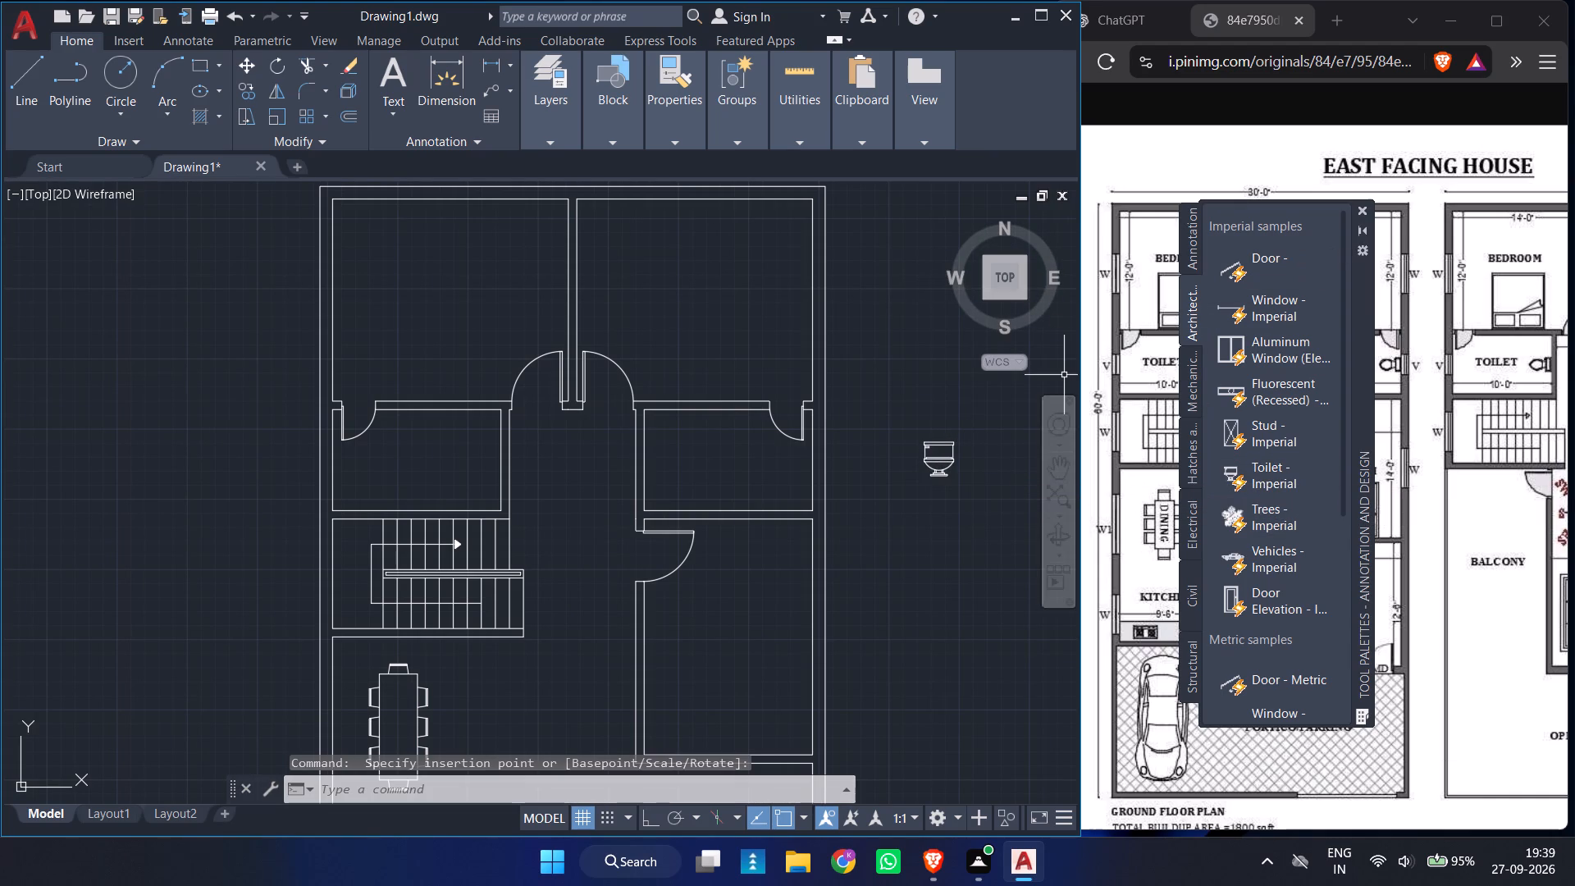
pyautogui.click(1367, 204)
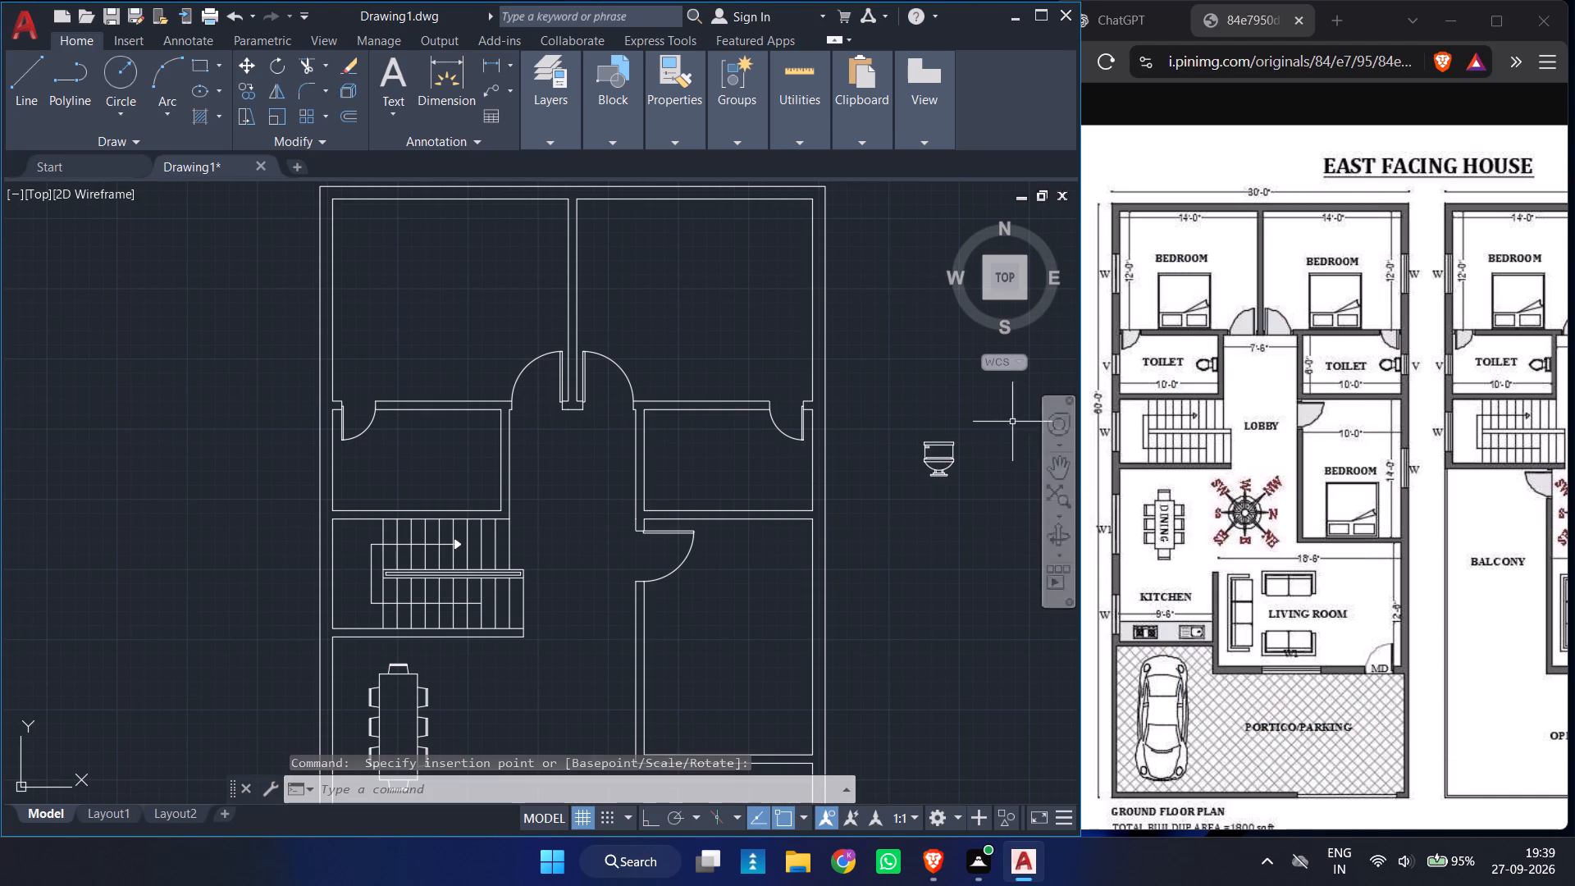
# Switch the inserted toilet block's view to Round (Plan).
pyautogui.click(957, 461)
pyautogui.click(939, 454)
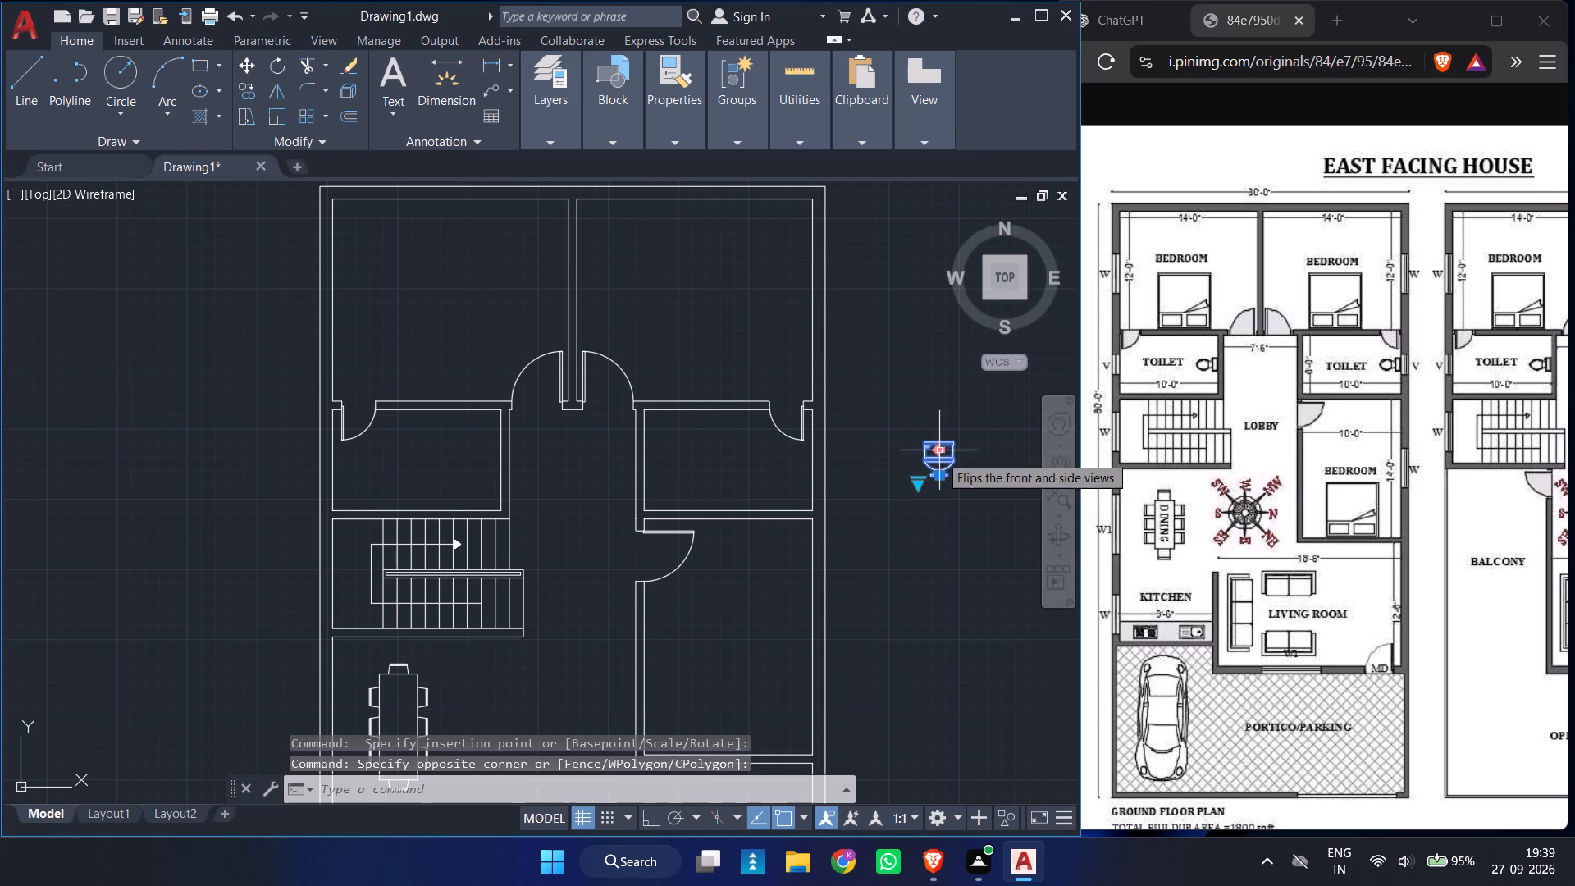
pyautogui.click(916, 483)
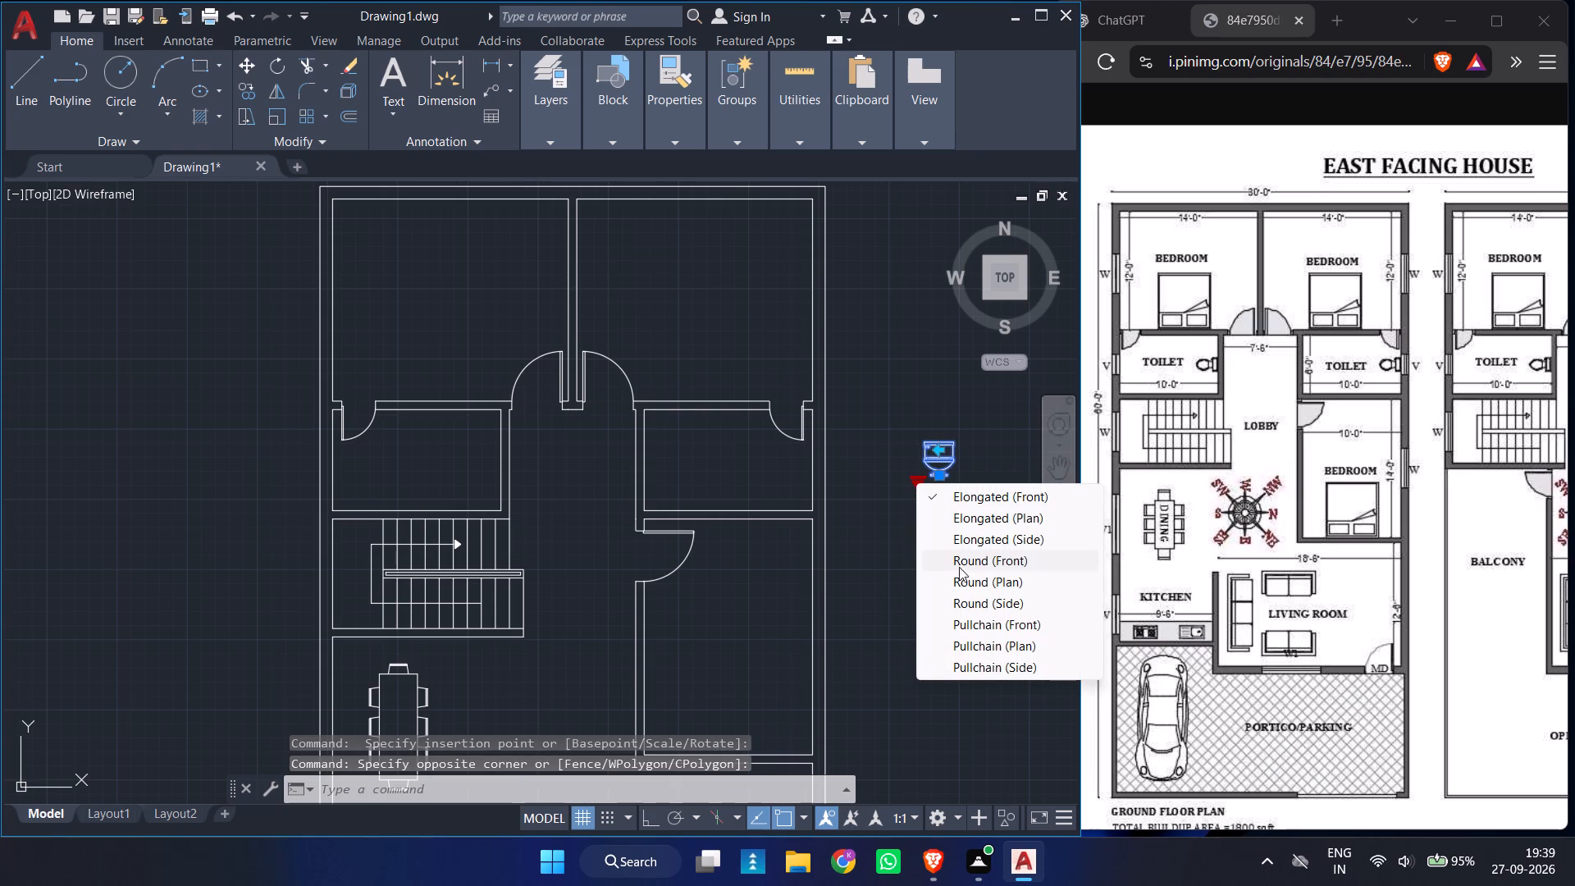
pyautogui.click(994, 575)
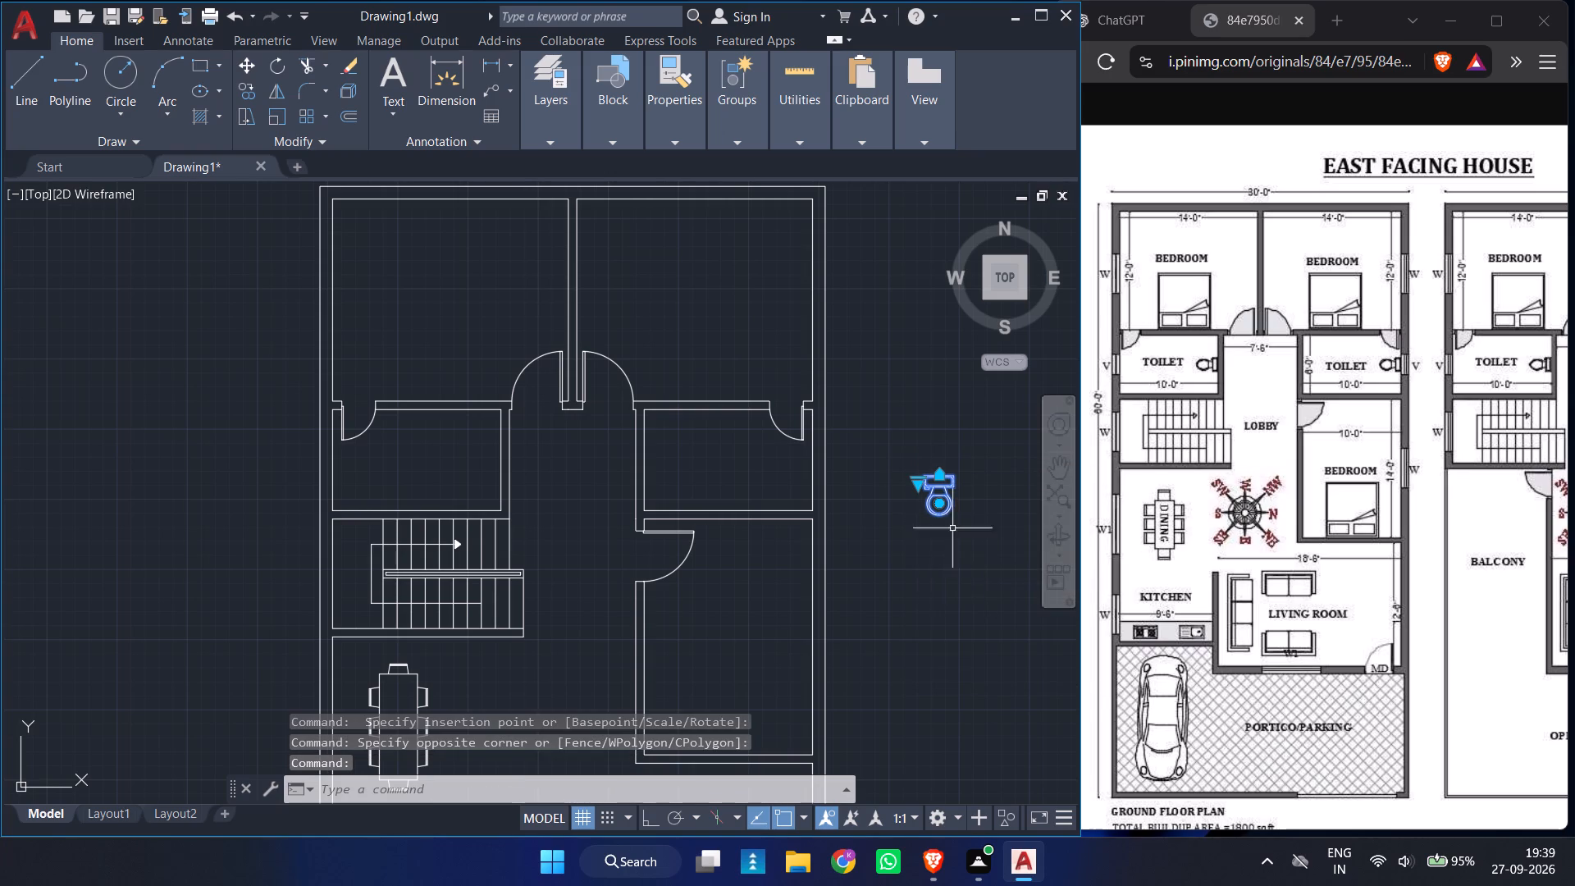
# Move the toilet block into the western toilet room, aligning its tank against the room's east wall.
pyautogui.click(943, 479)
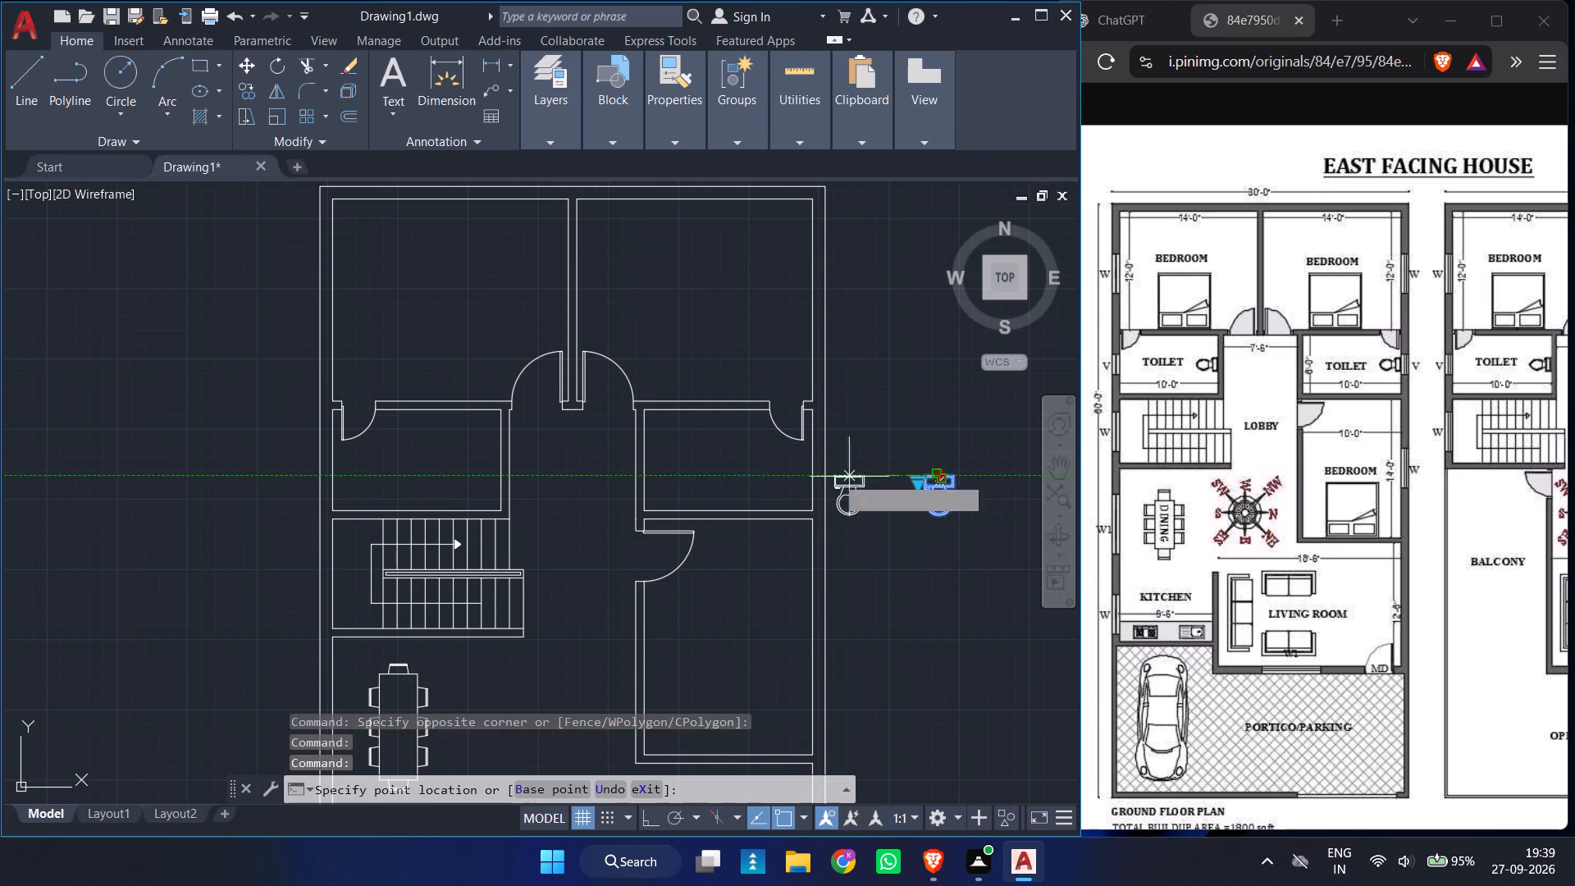
pyautogui.click(496, 465)
pyautogui.press('Escape')
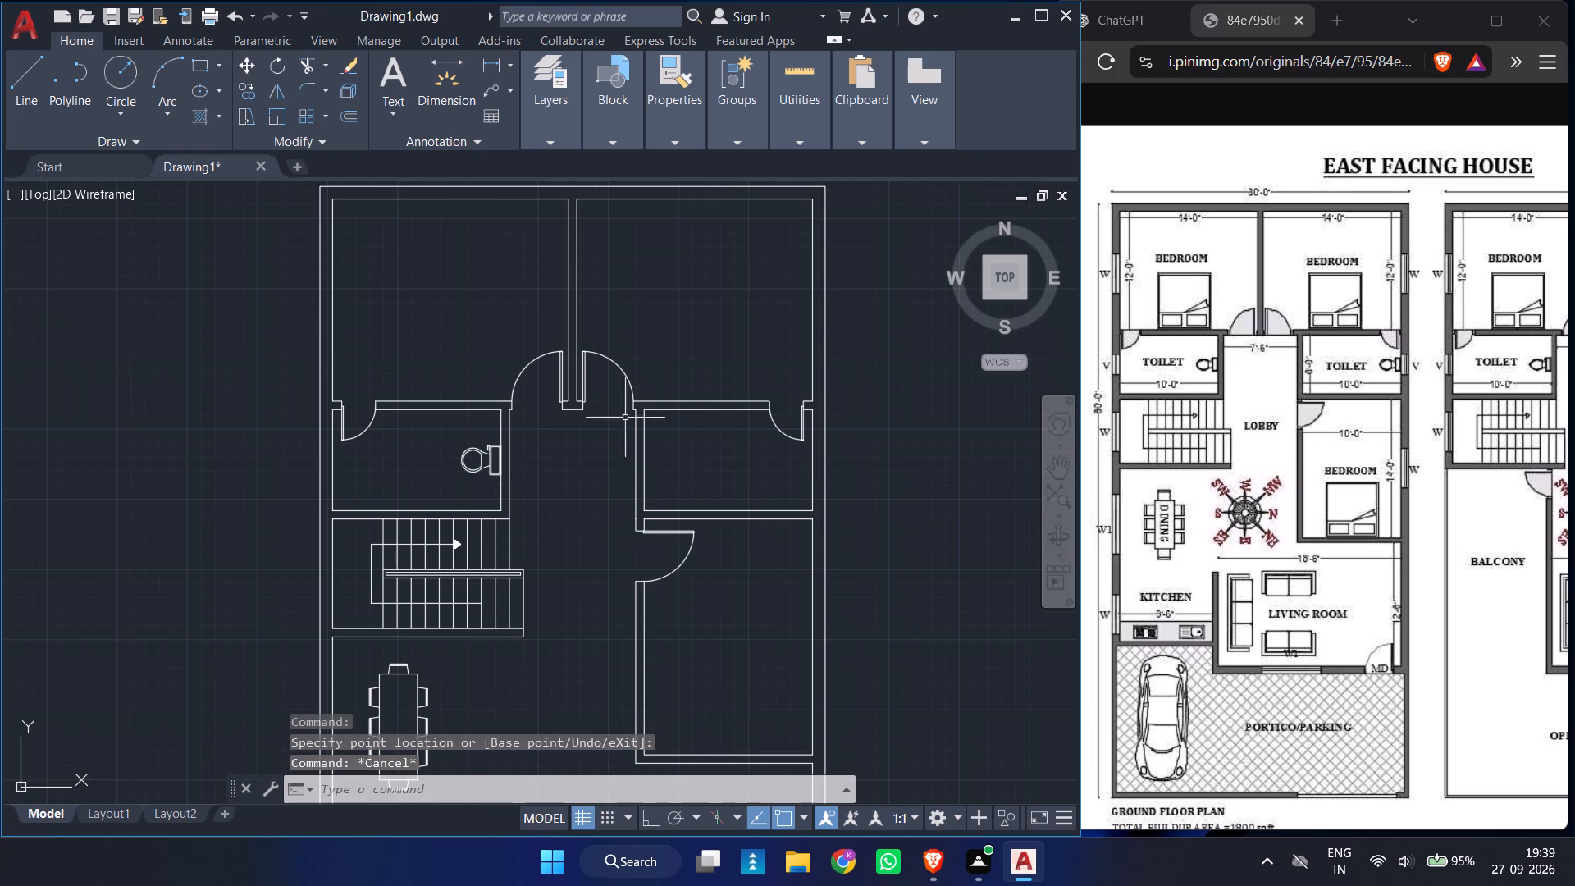
# Copy the toilet from its tank edge horizontally, with Ortho on, to the east wall of the eastern toilet room.
pyautogui.click(480, 458)
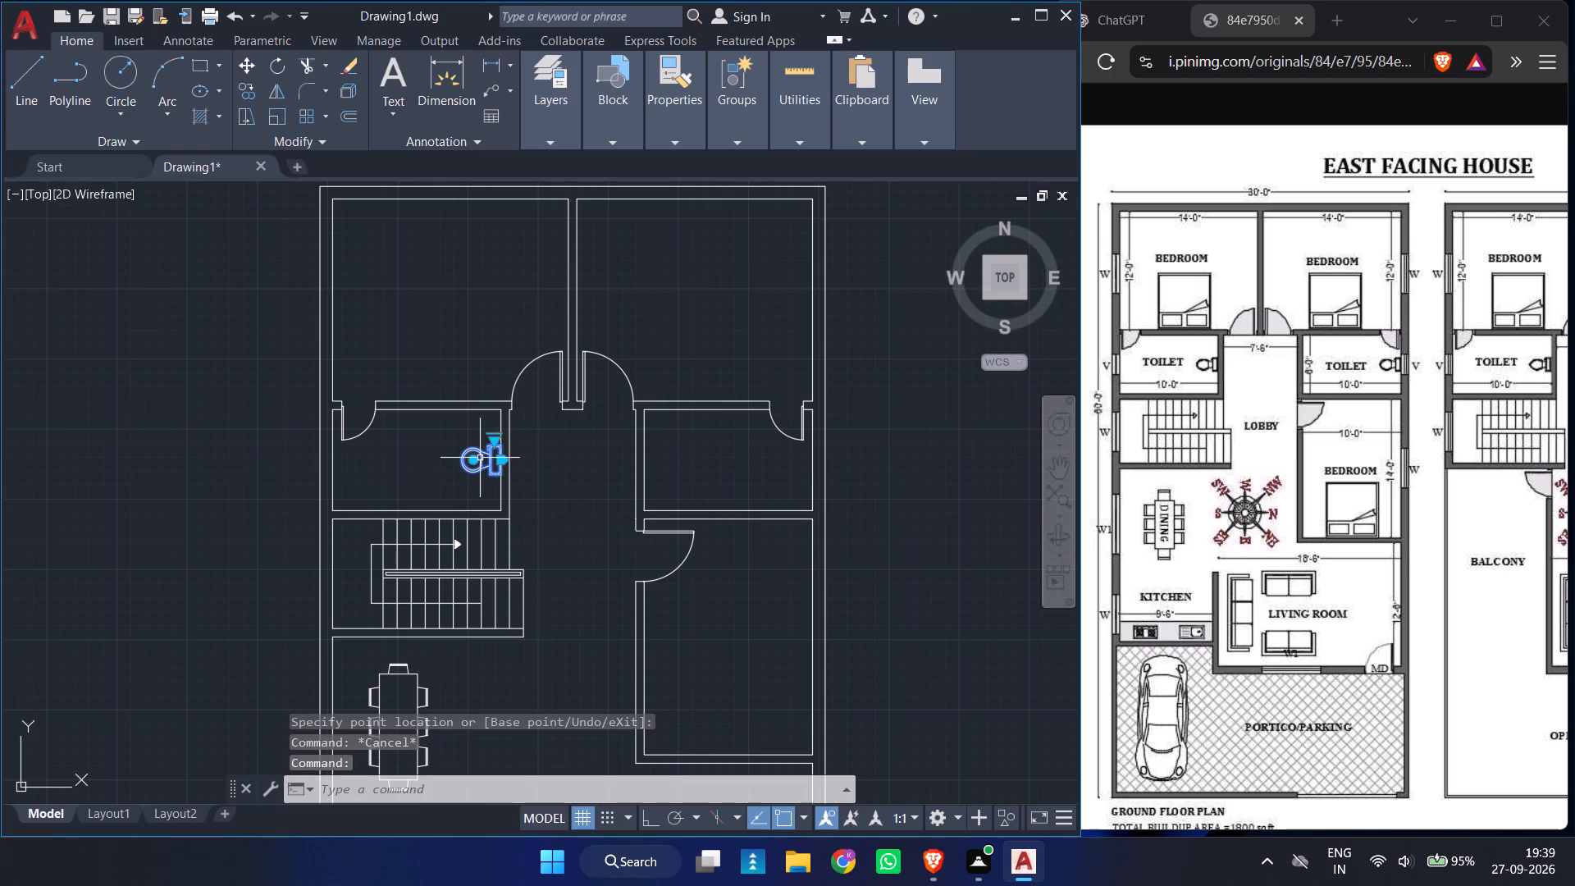
pyautogui.write('CO')
pyautogui.press('Return')
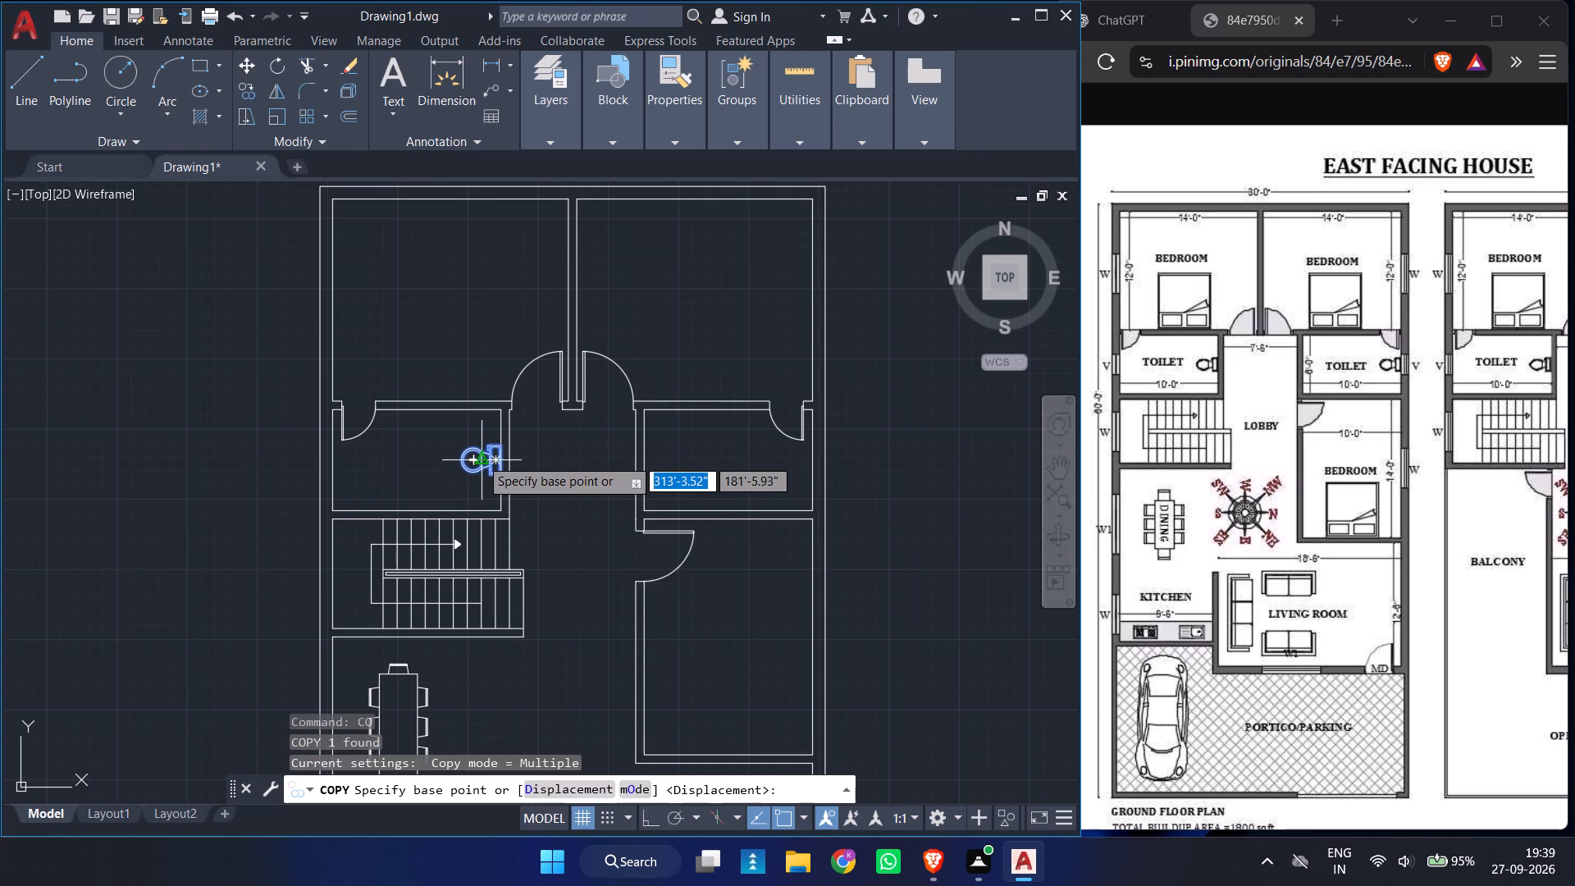
pyautogui.keyDown('ctrl'); pyautogui.scroll(3, 499, 463); pyautogui.keyUp('ctrl')
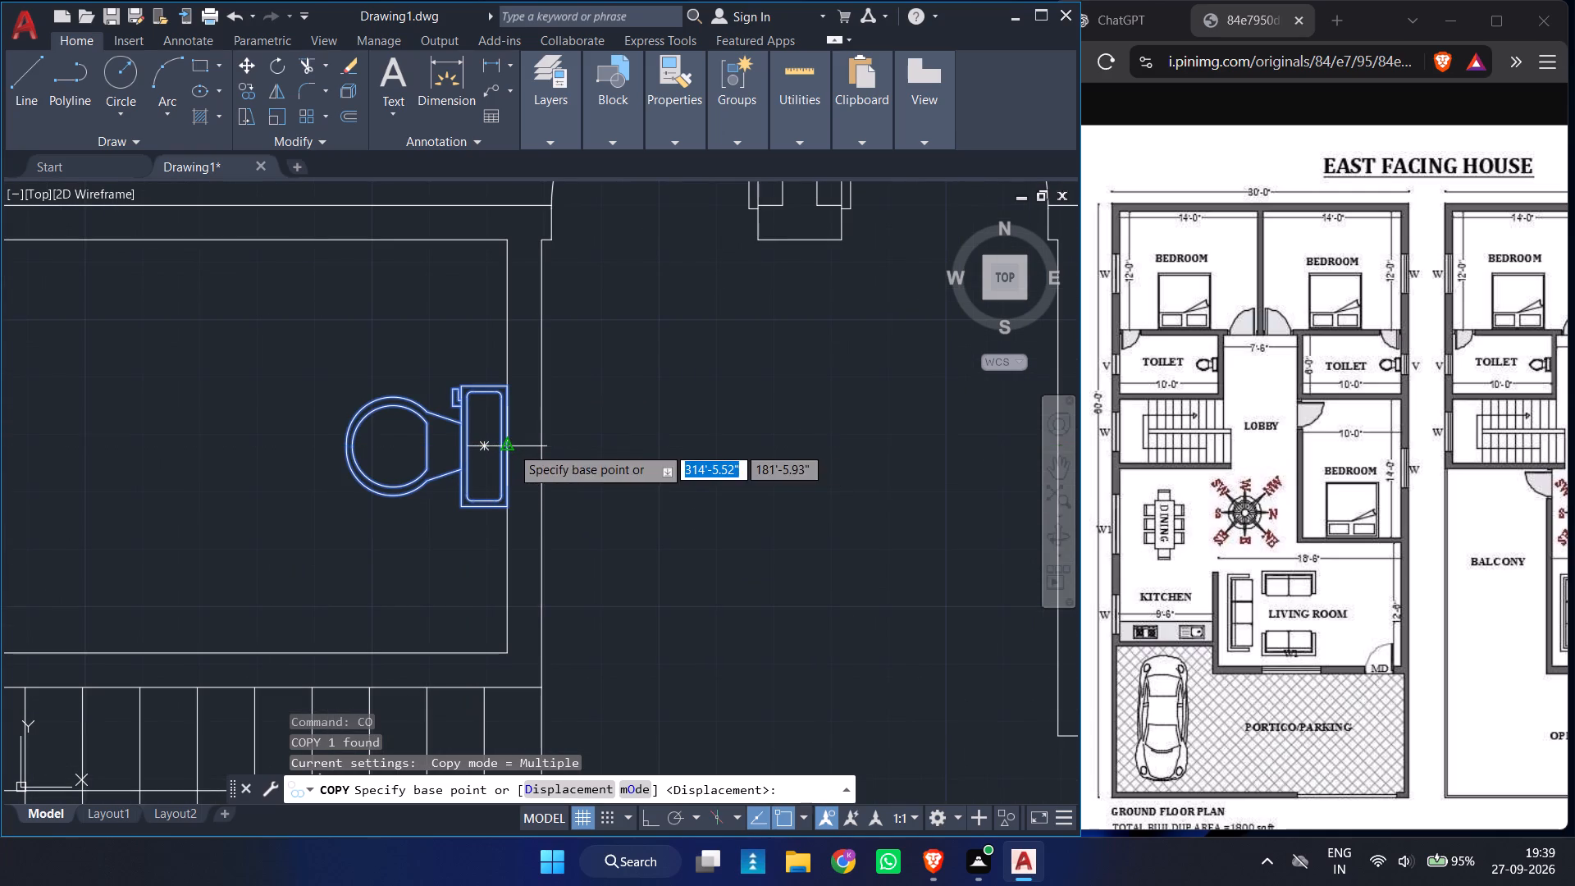
pyautogui.click(507, 445)
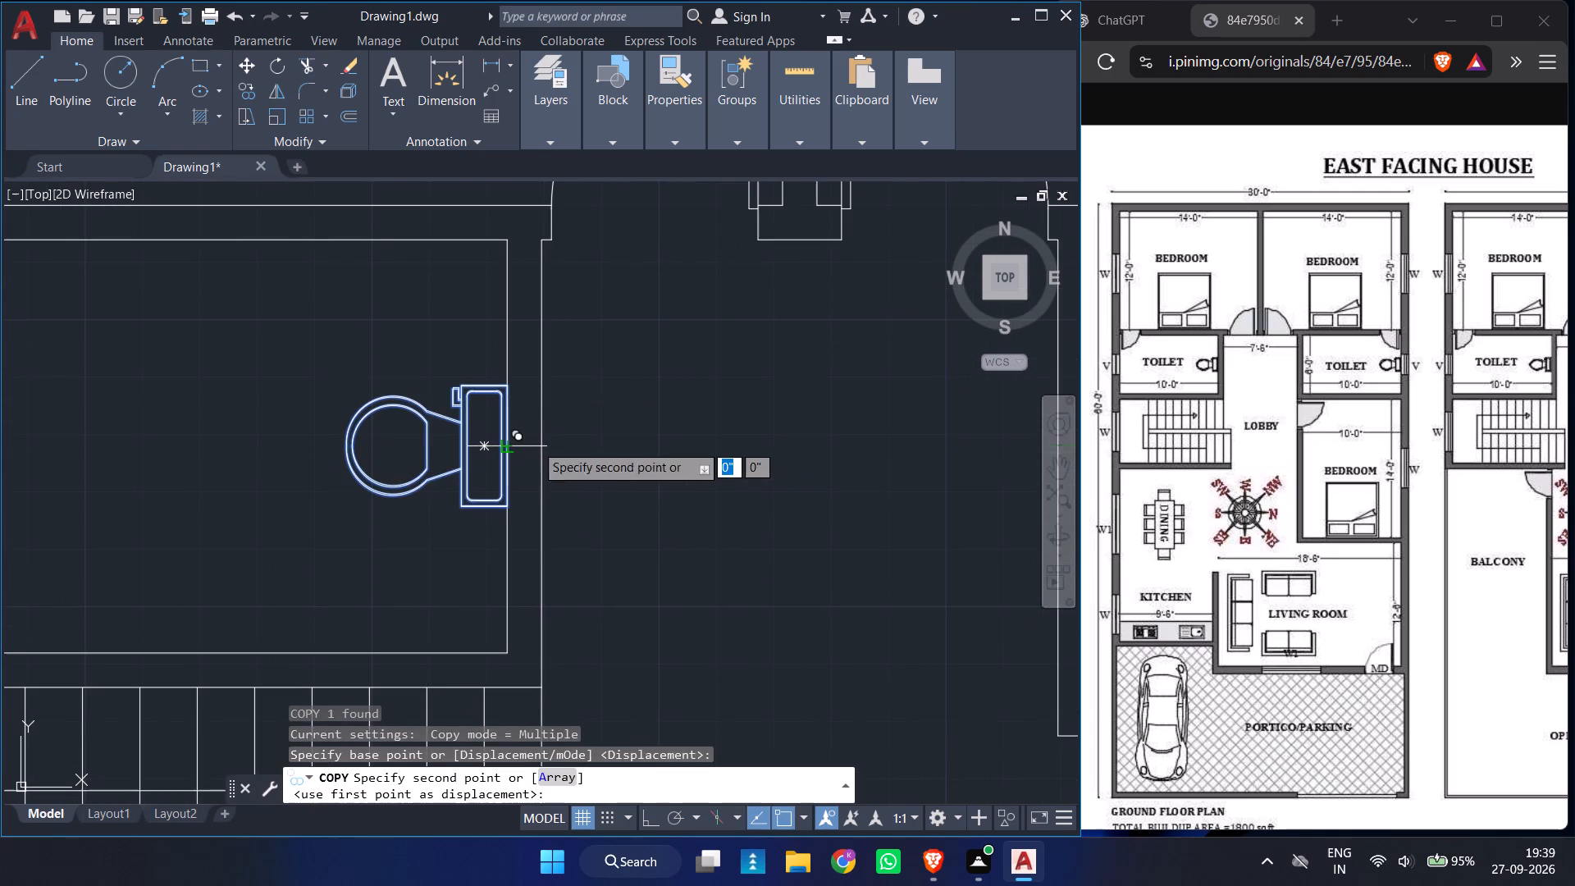
pyautogui.keyDown('ctrl'); pyautogui.scroll(-5, 724, 437); pyautogui.keyUp('ctrl')
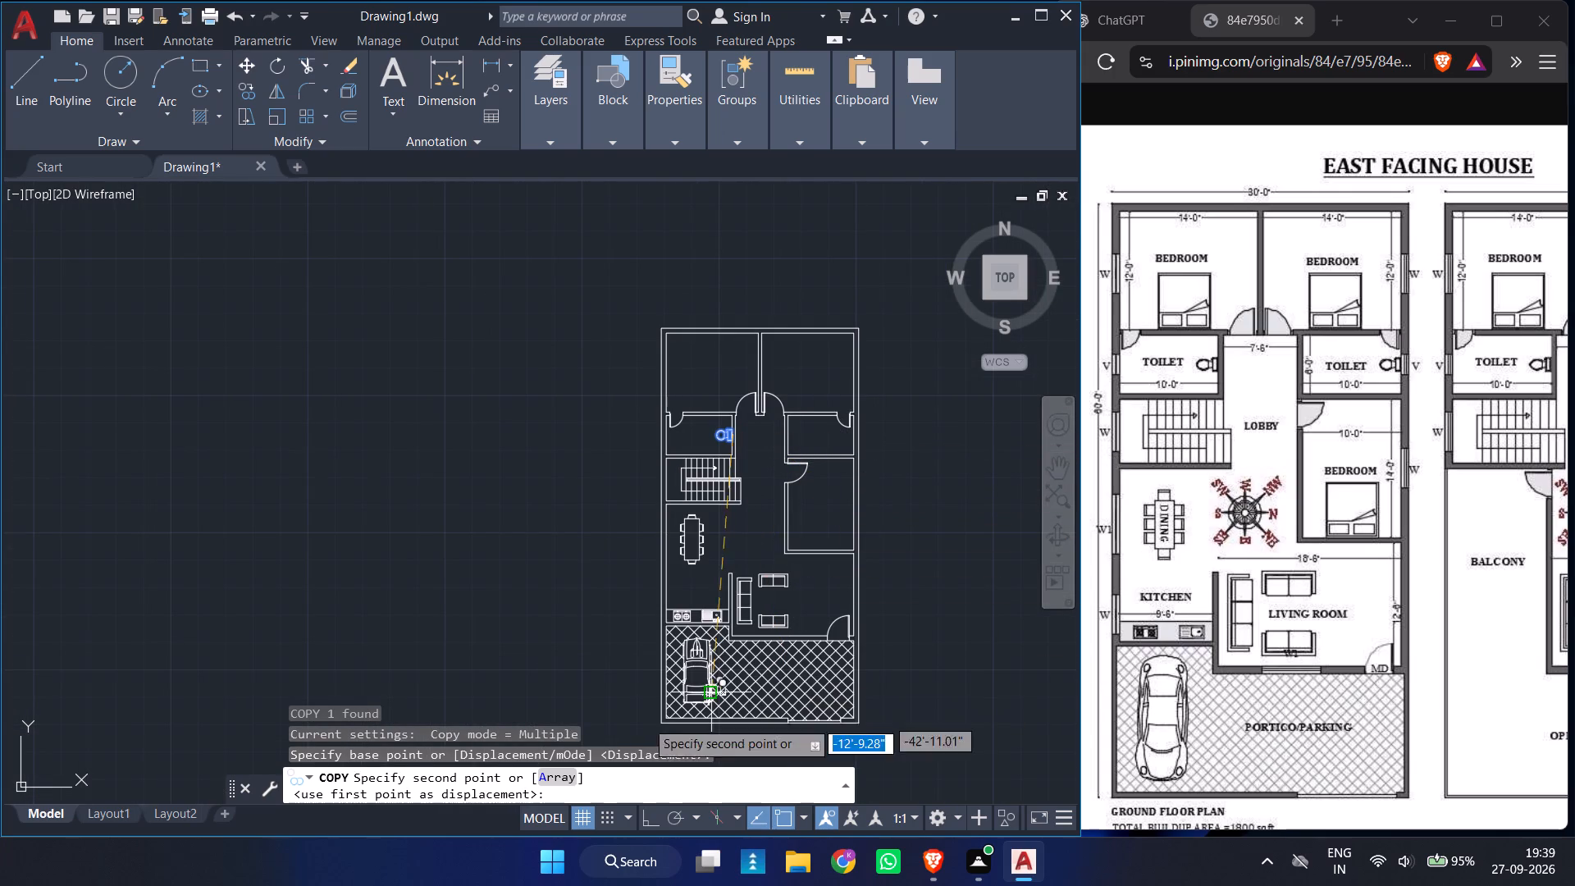
pyautogui.click(646, 814)
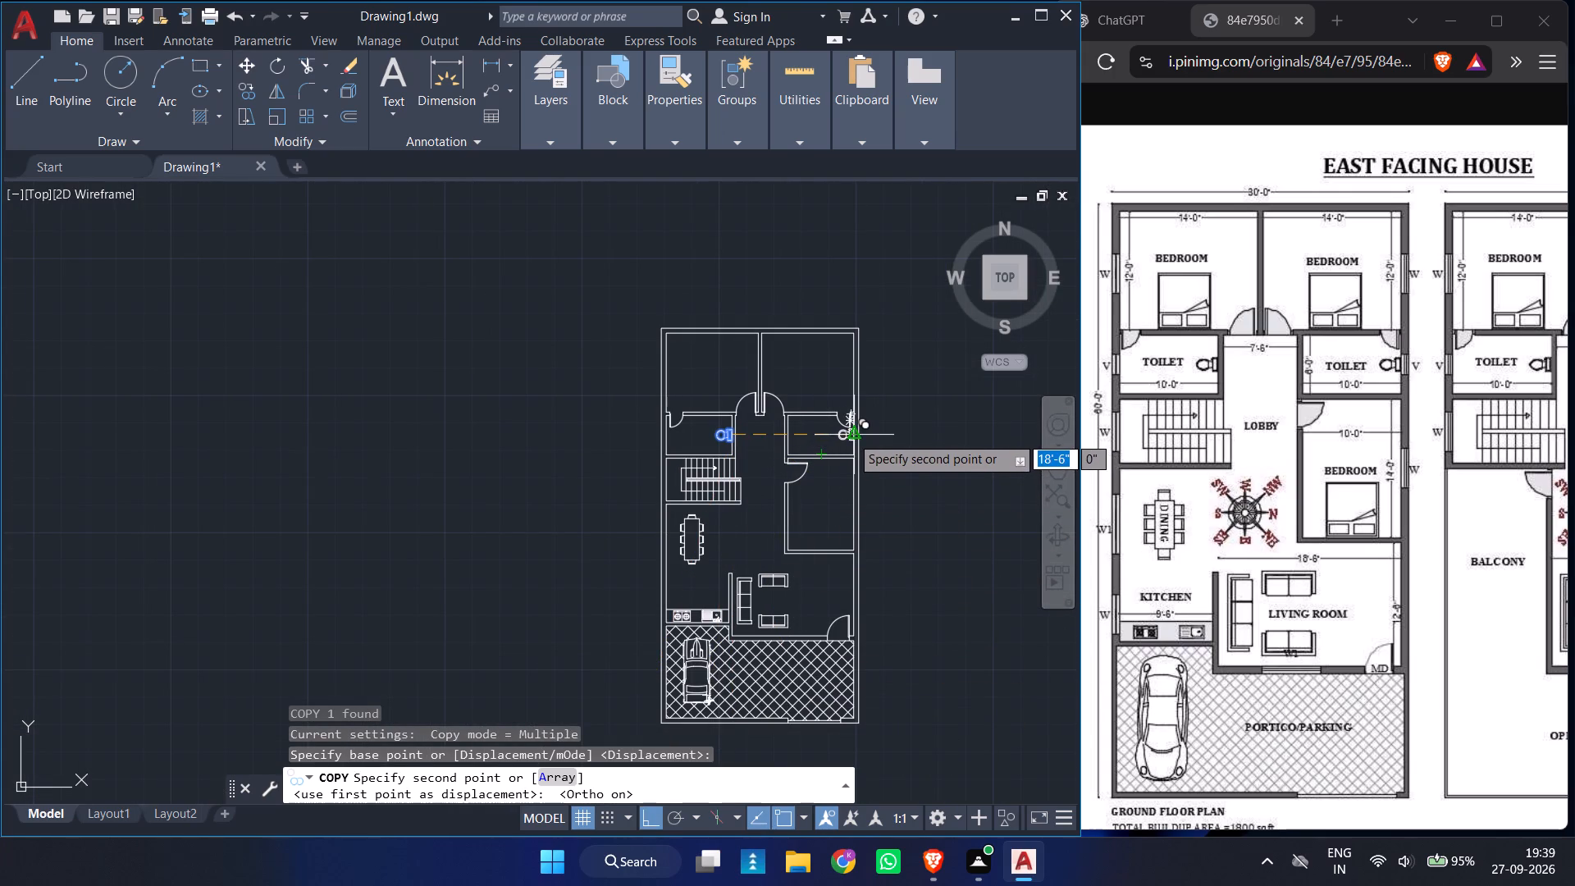
pyautogui.keyDown('ctrl'); pyautogui.scroll(4, 851, 436); pyautogui.keyUp('ctrl')
pyautogui.click(874, 432)
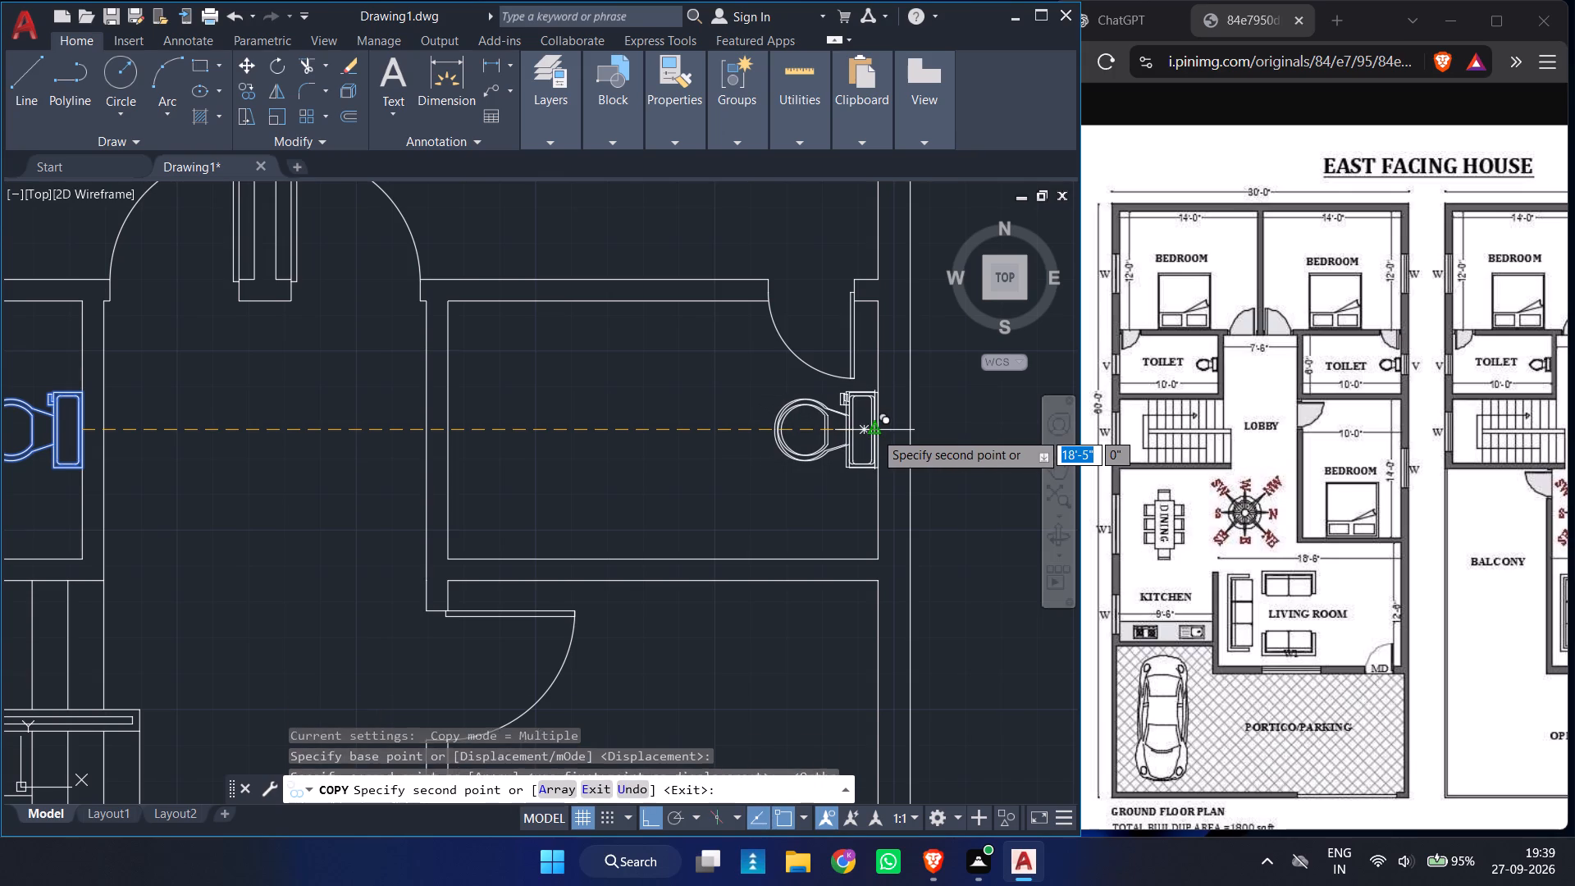
pyautogui.press('Return')
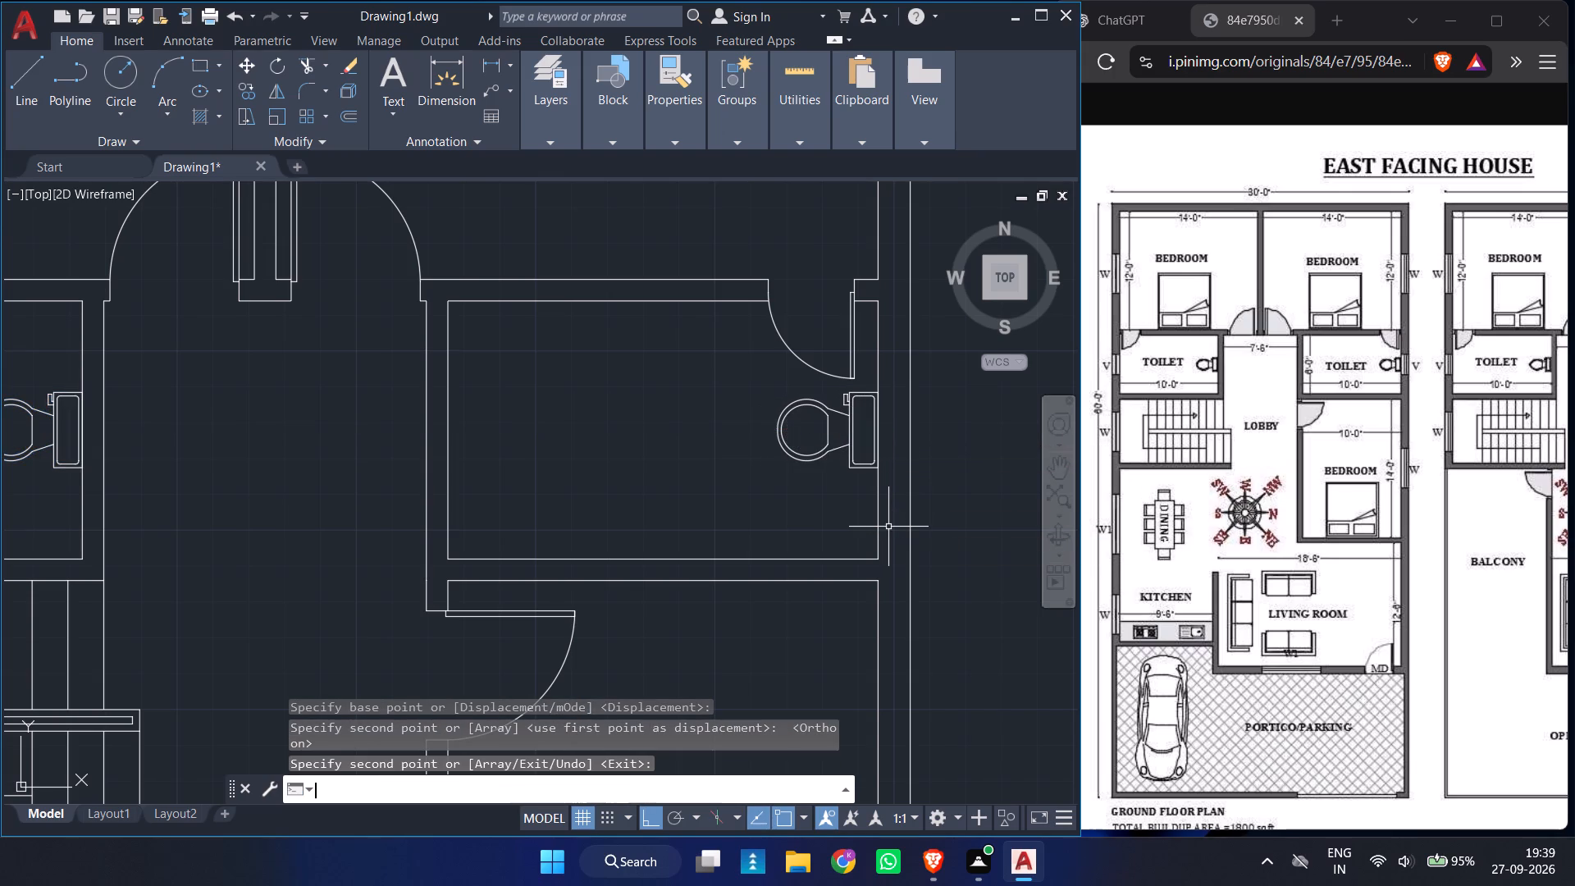
# Insert the Bed - Queen block from DesignCenter's Home - Space Planner blocks in the empty area southwest of the house, and close DesignCenter.
pyautogui.keyDown('ctrl'); pyautogui.scroll(-3, 785, 449); pyautogui.keyUp('ctrl')
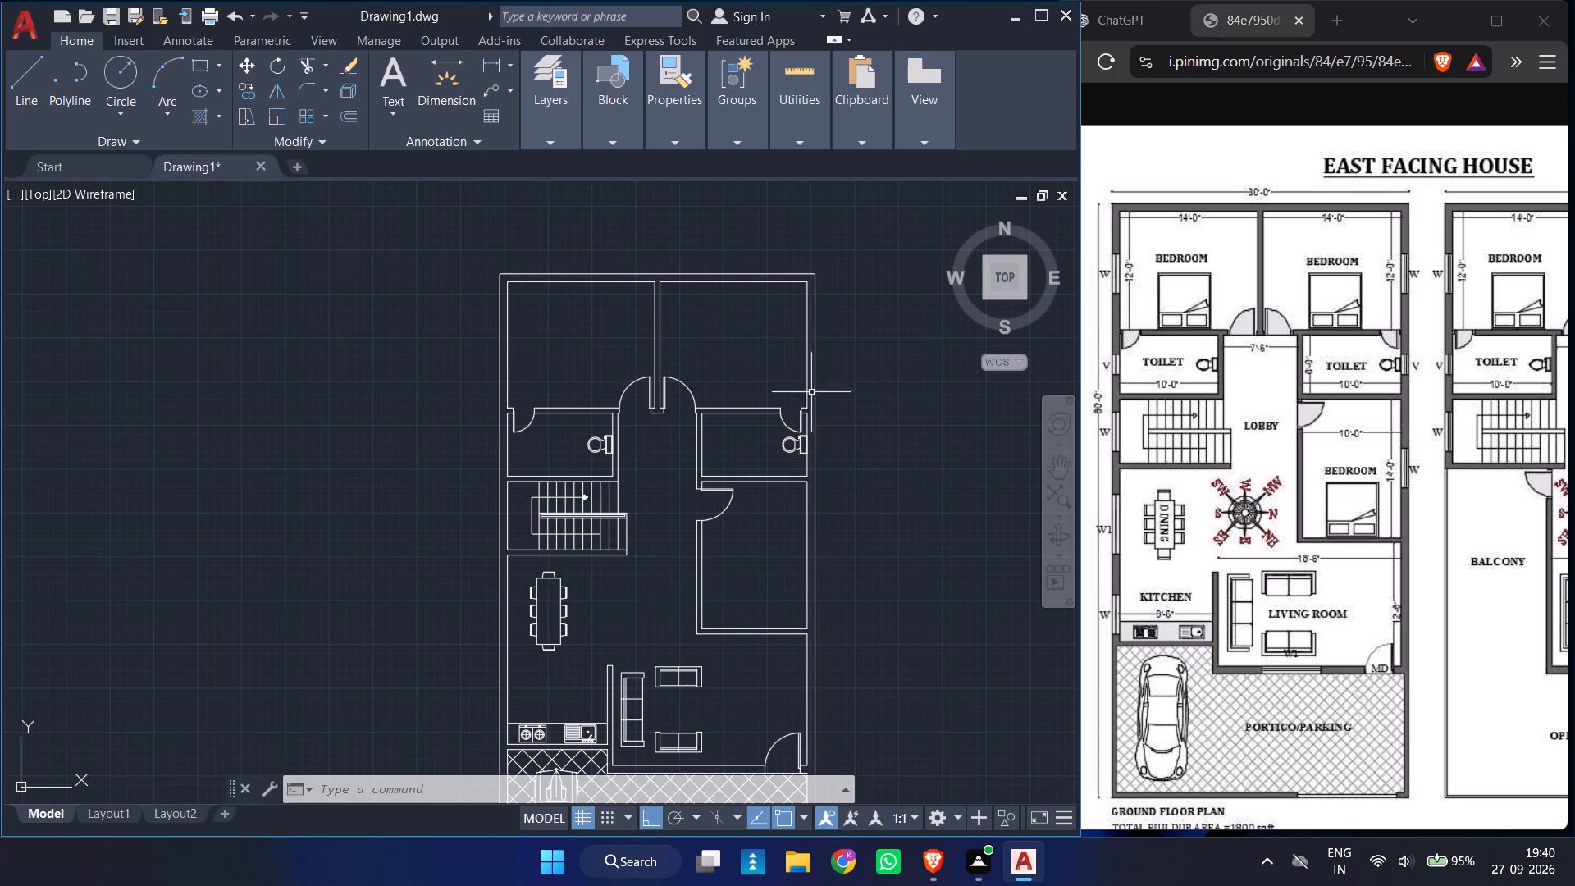
pyautogui.keyDown('ctrl'); pyautogui.scroll(-2, 826, 424); pyautogui.keyUp('ctrl')
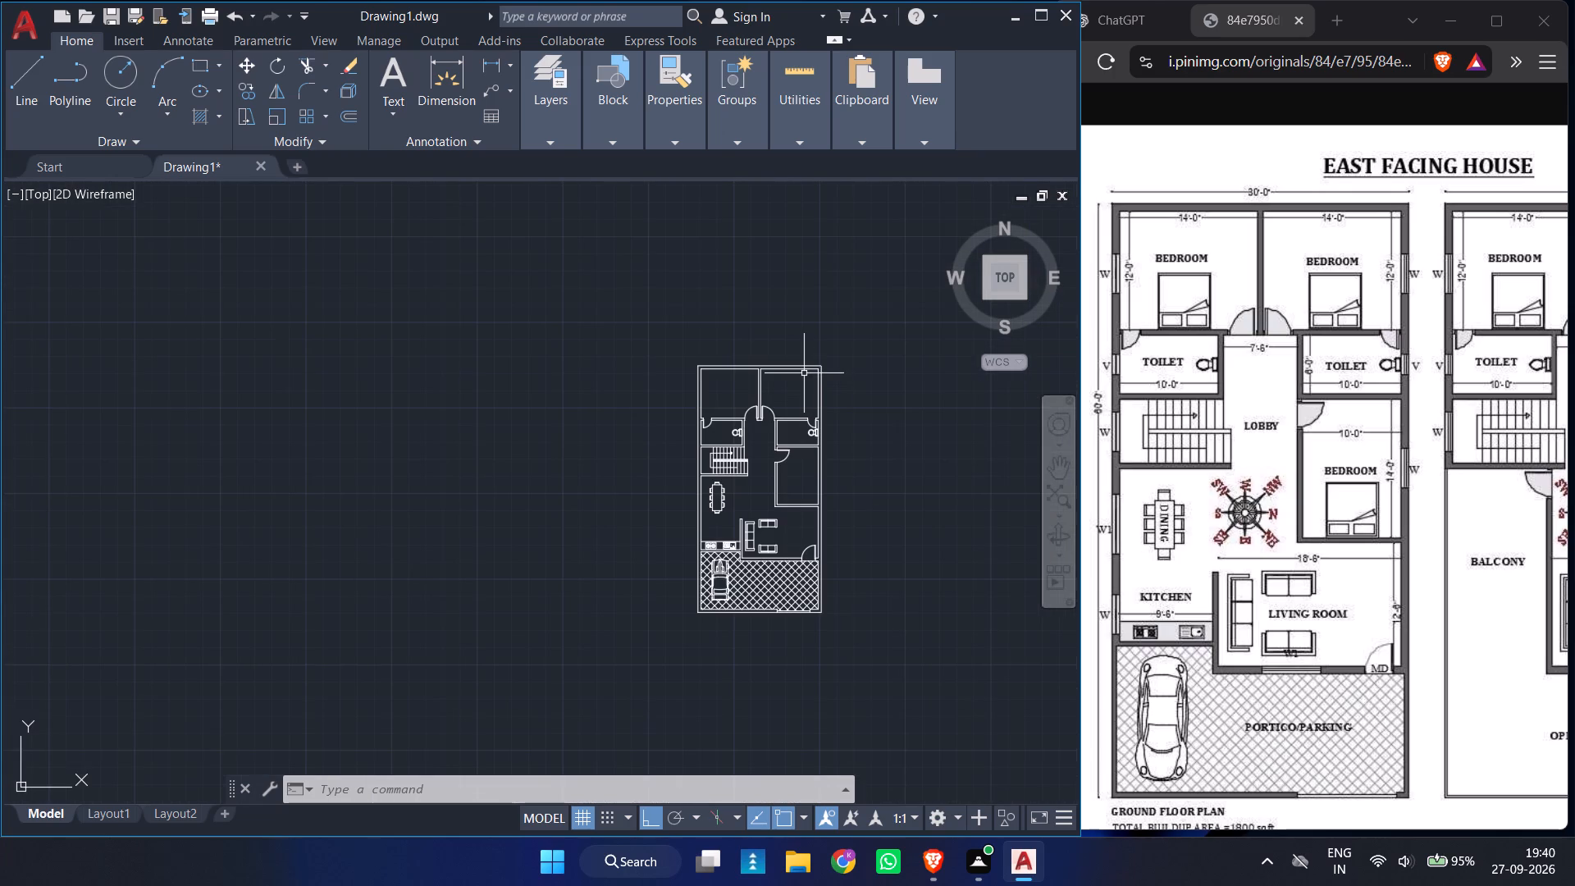
pyautogui.keyDown('ctrl'); pyautogui.scroll(1, 804, 373); pyautogui.keyUp('ctrl')
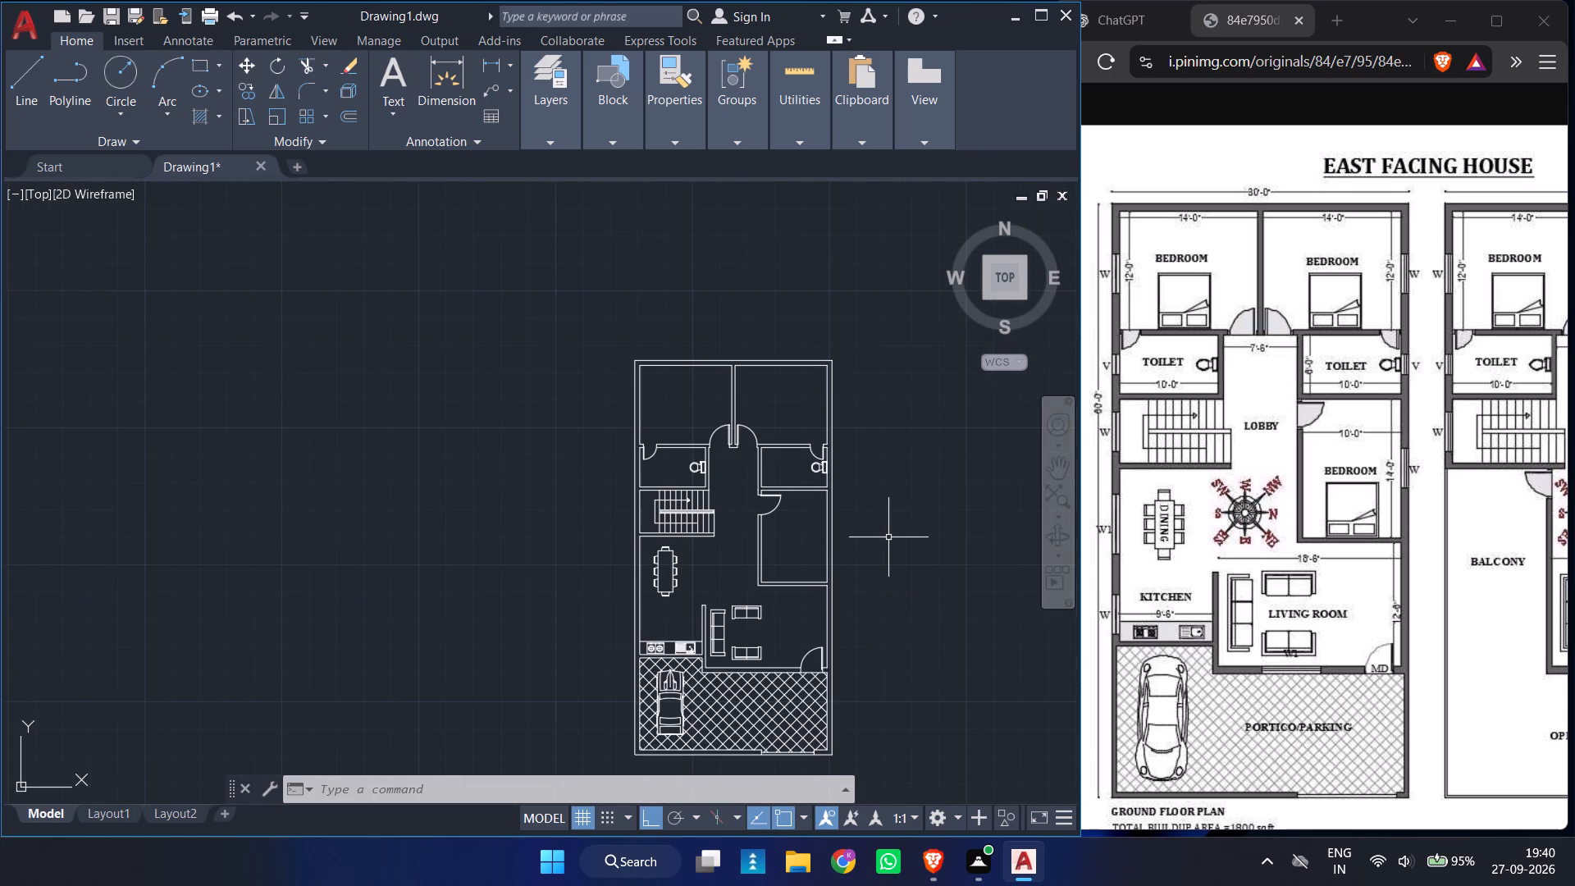
pyautogui.hotkey('ctrl', '2')
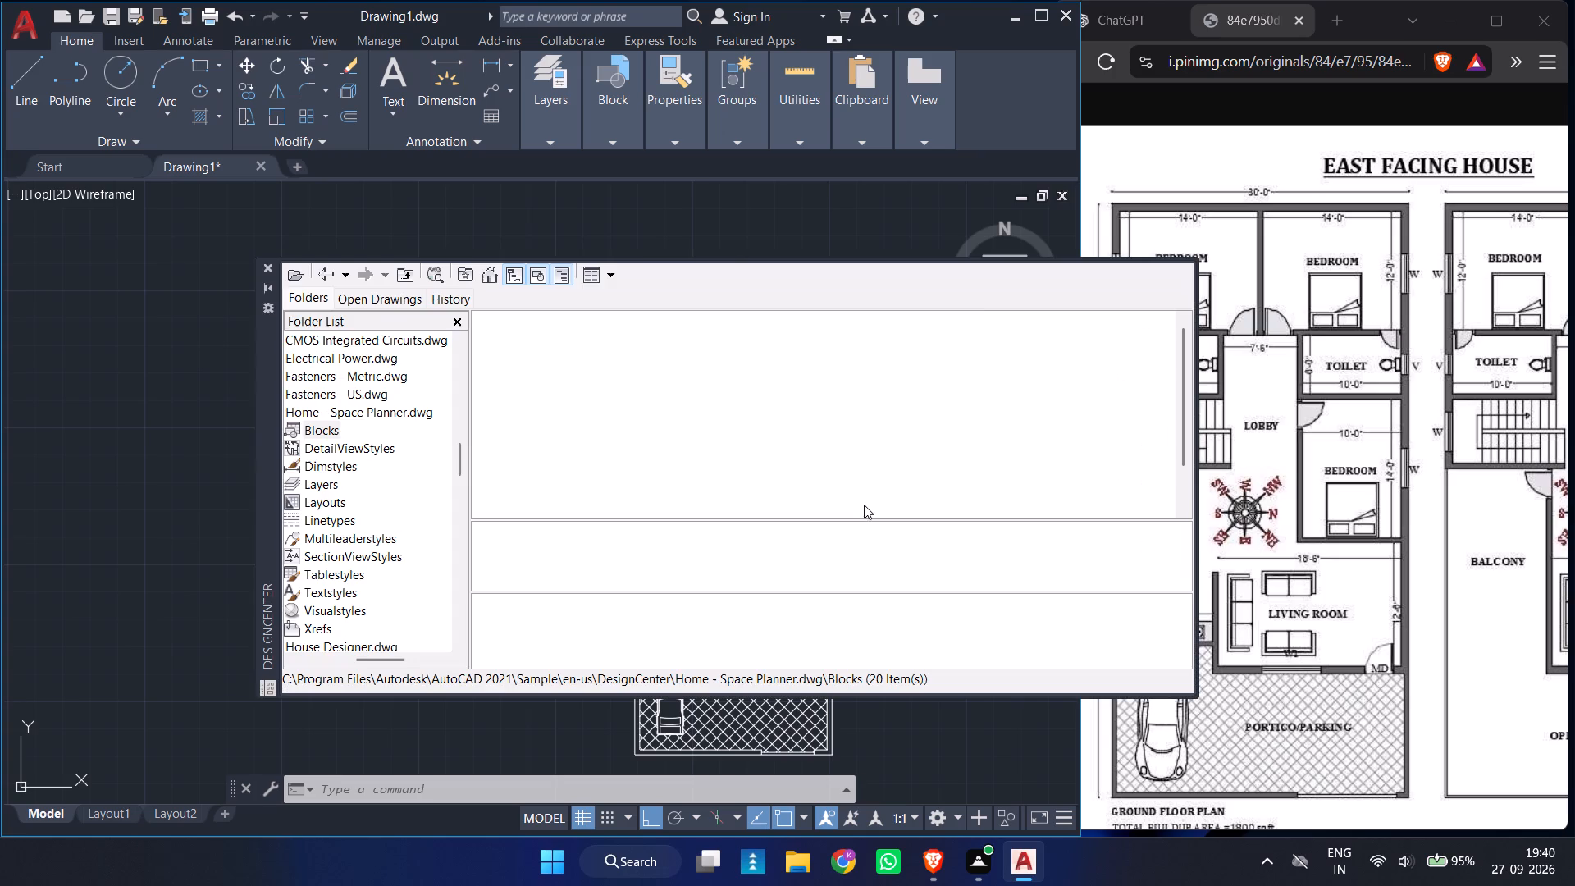
pyautogui.click(514, 335)
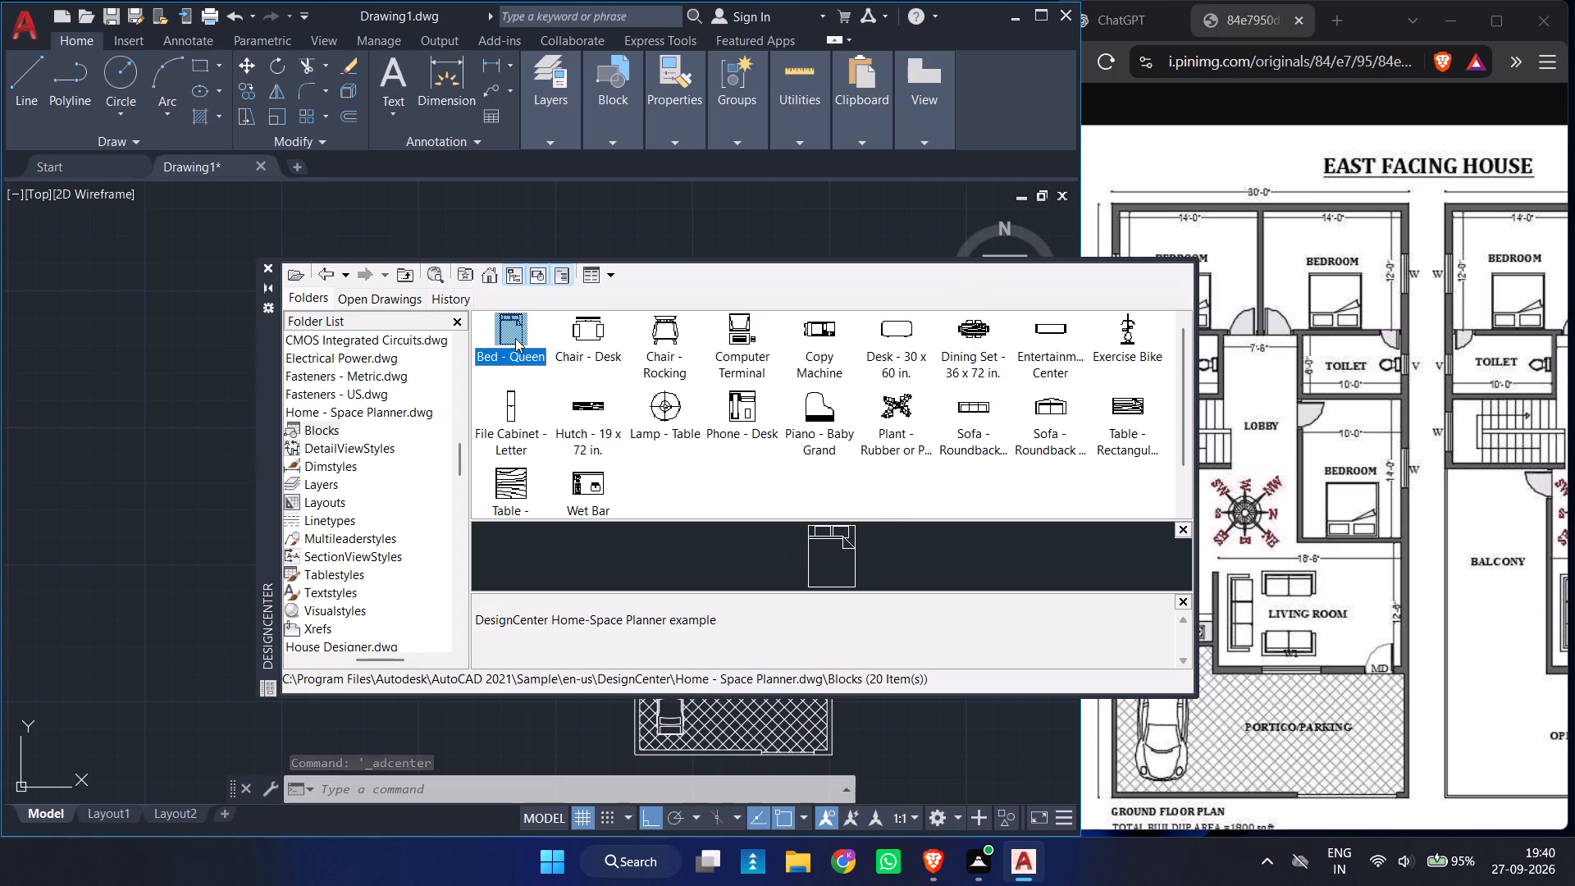
pyautogui.moveTo(515, 338); pyautogui.dragTo(230, 762)
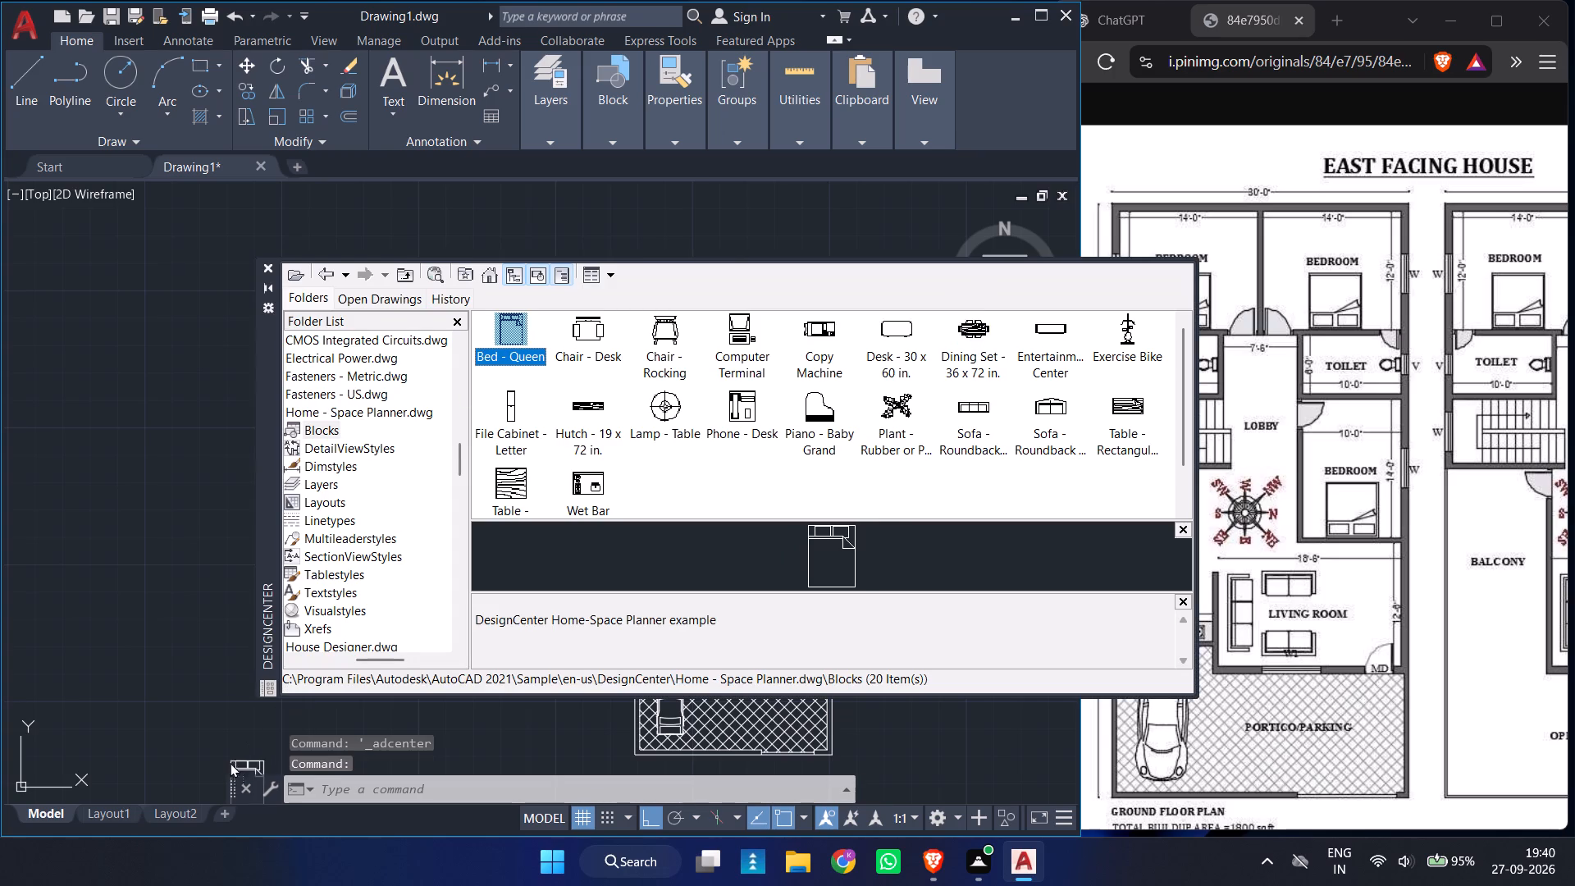
pyautogui.moveTo(230, 762); pyautogui.dragTo(162, 721)
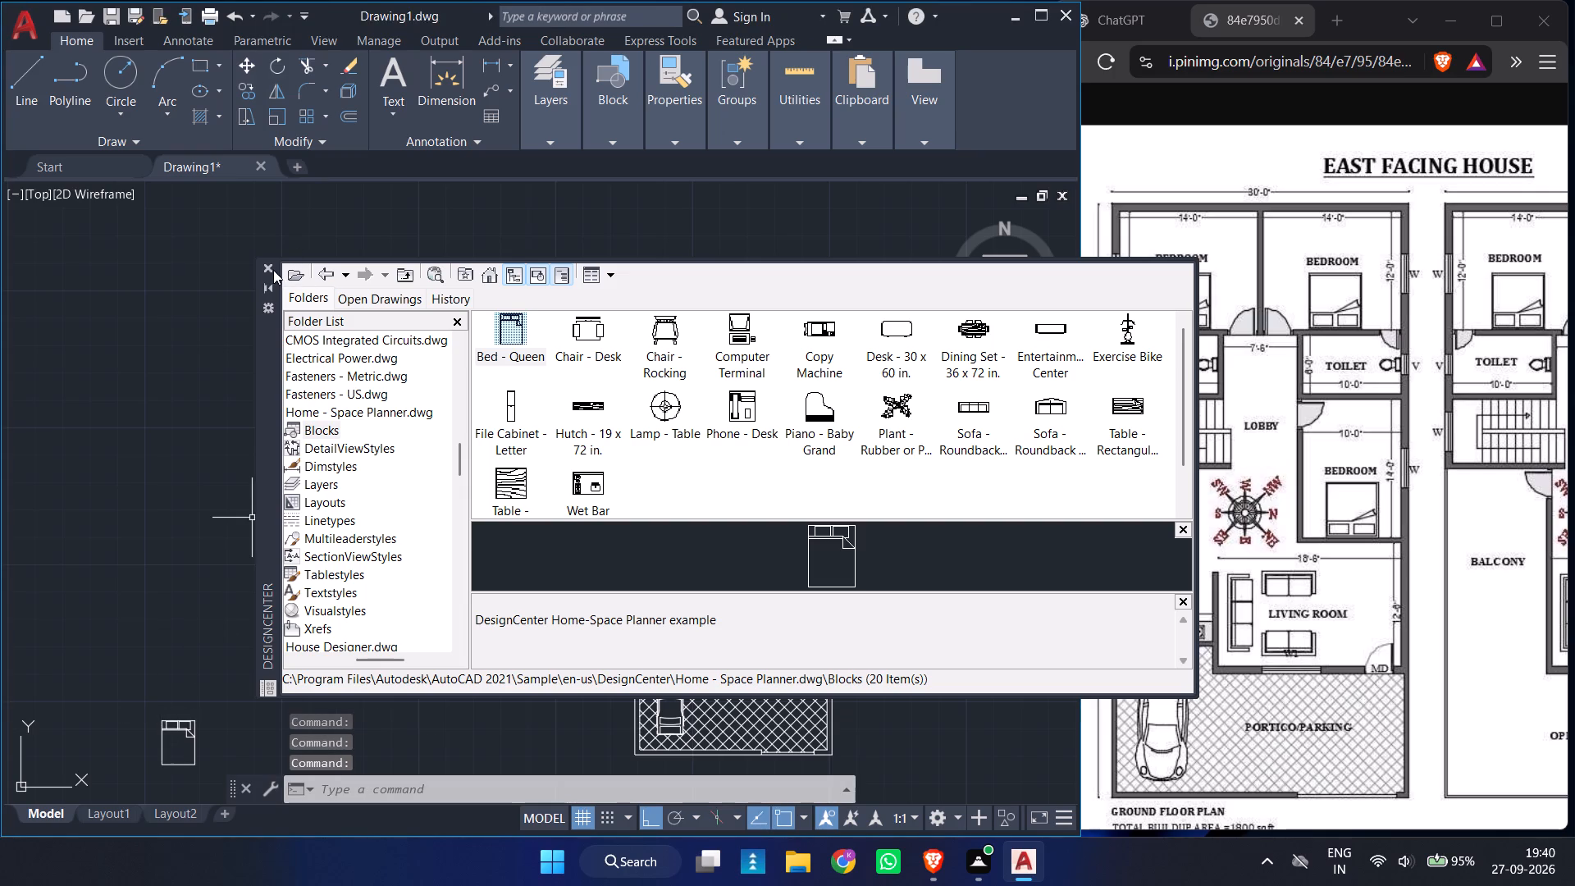
pyautogui.click(272, 267)
# Move the queen bed horizontally to the empty area east of the house.
pyautogui.keyDown('ctrl'); pyautogui.scroll(-1, 409, 340); pyautogui.keyUp('ctrl')
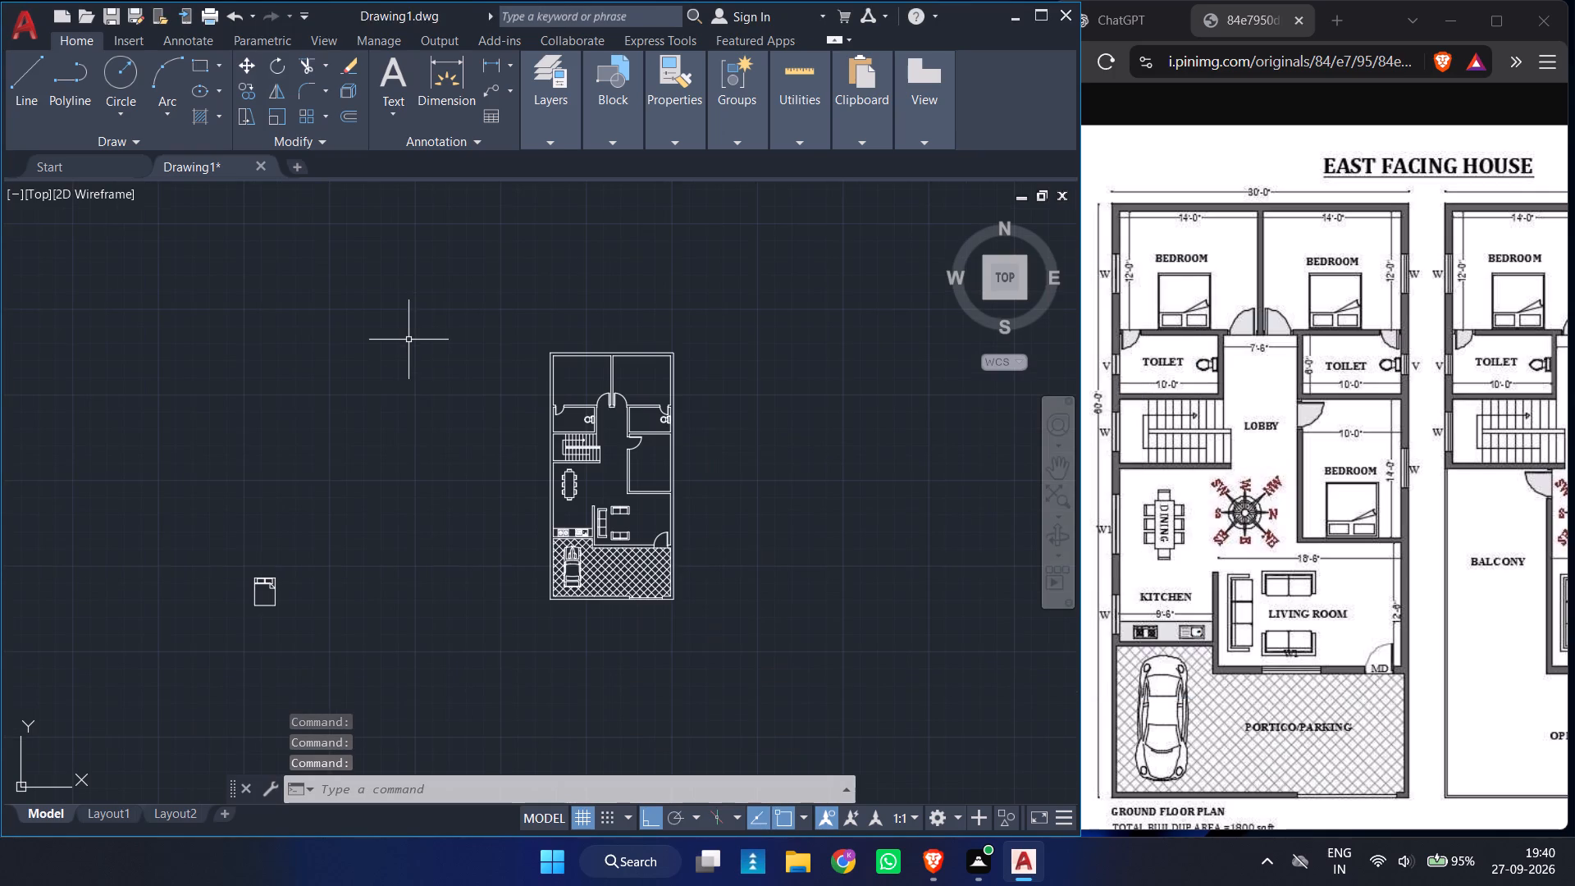
pyautogui.click(258, 581)
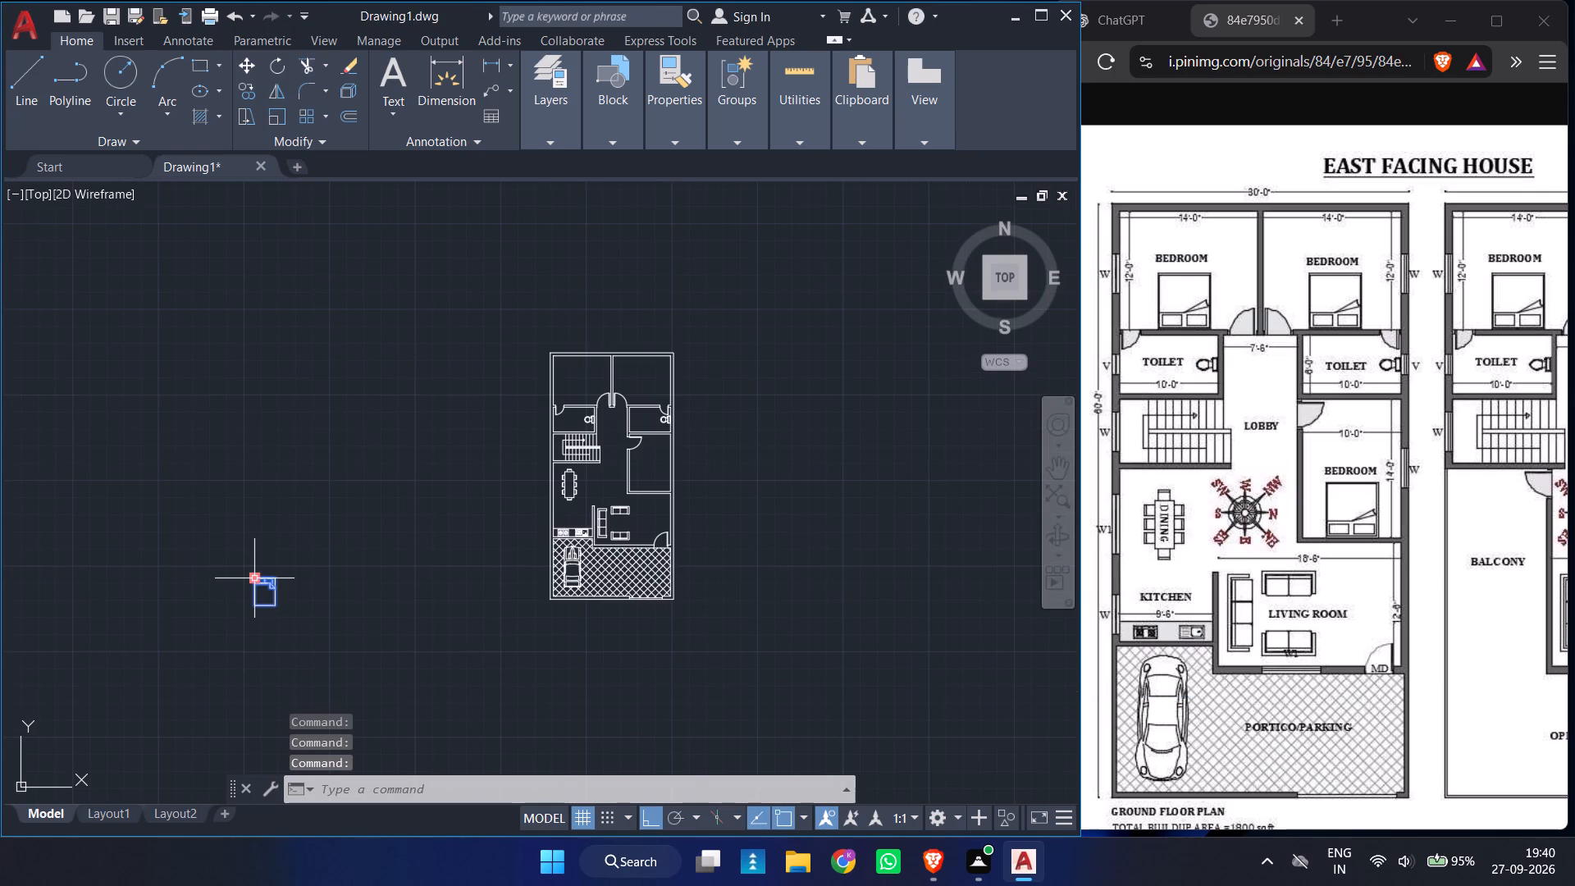
pyautogui.click(258, 581)
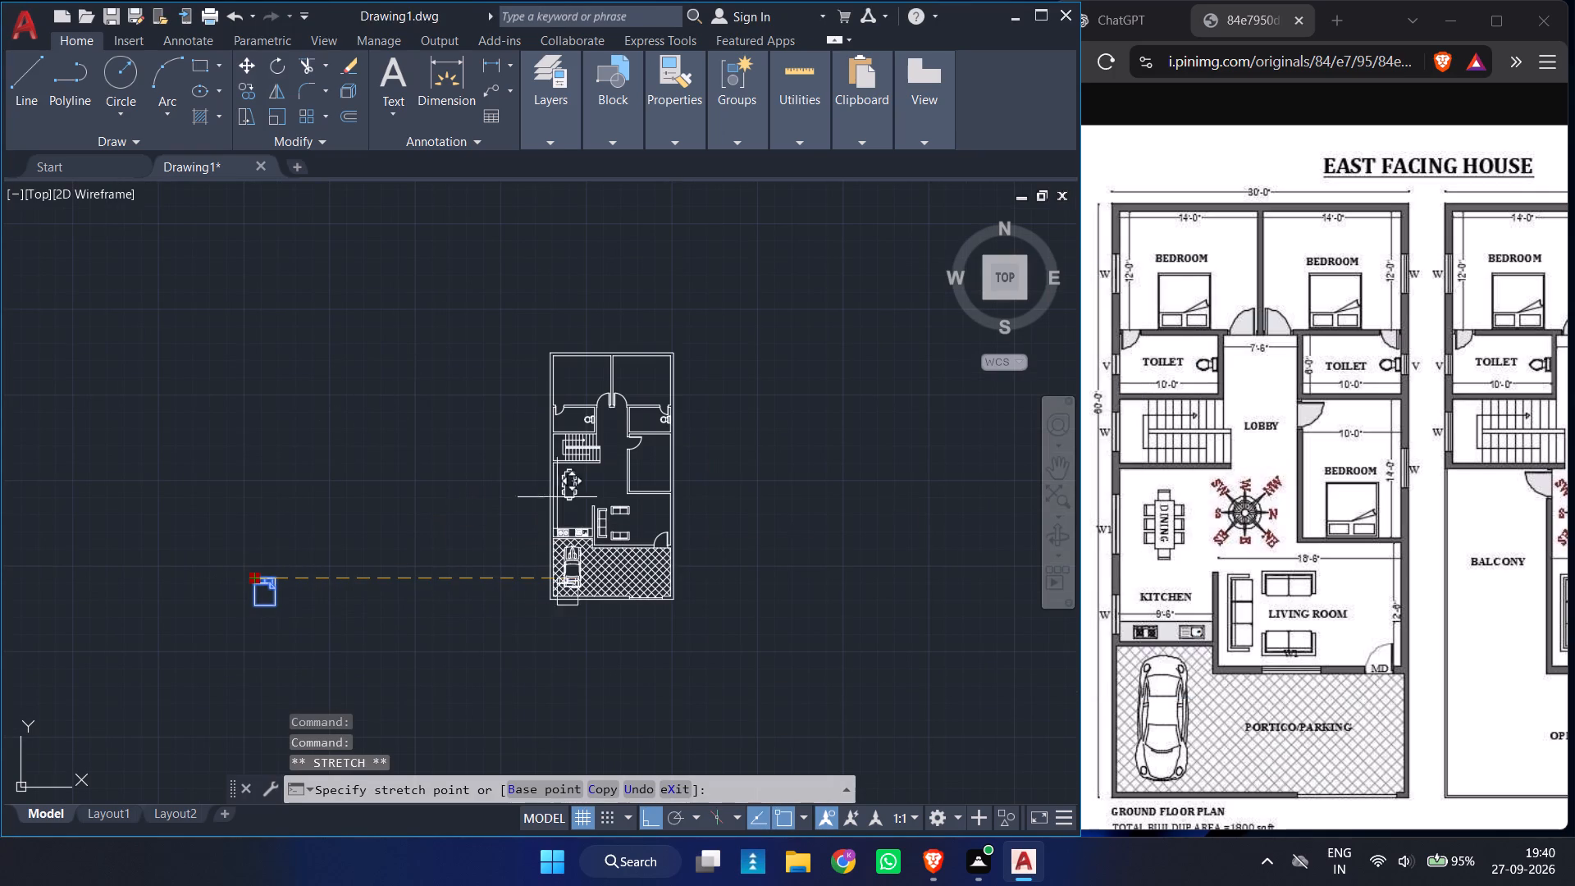
pyautogui.click(759, 487)
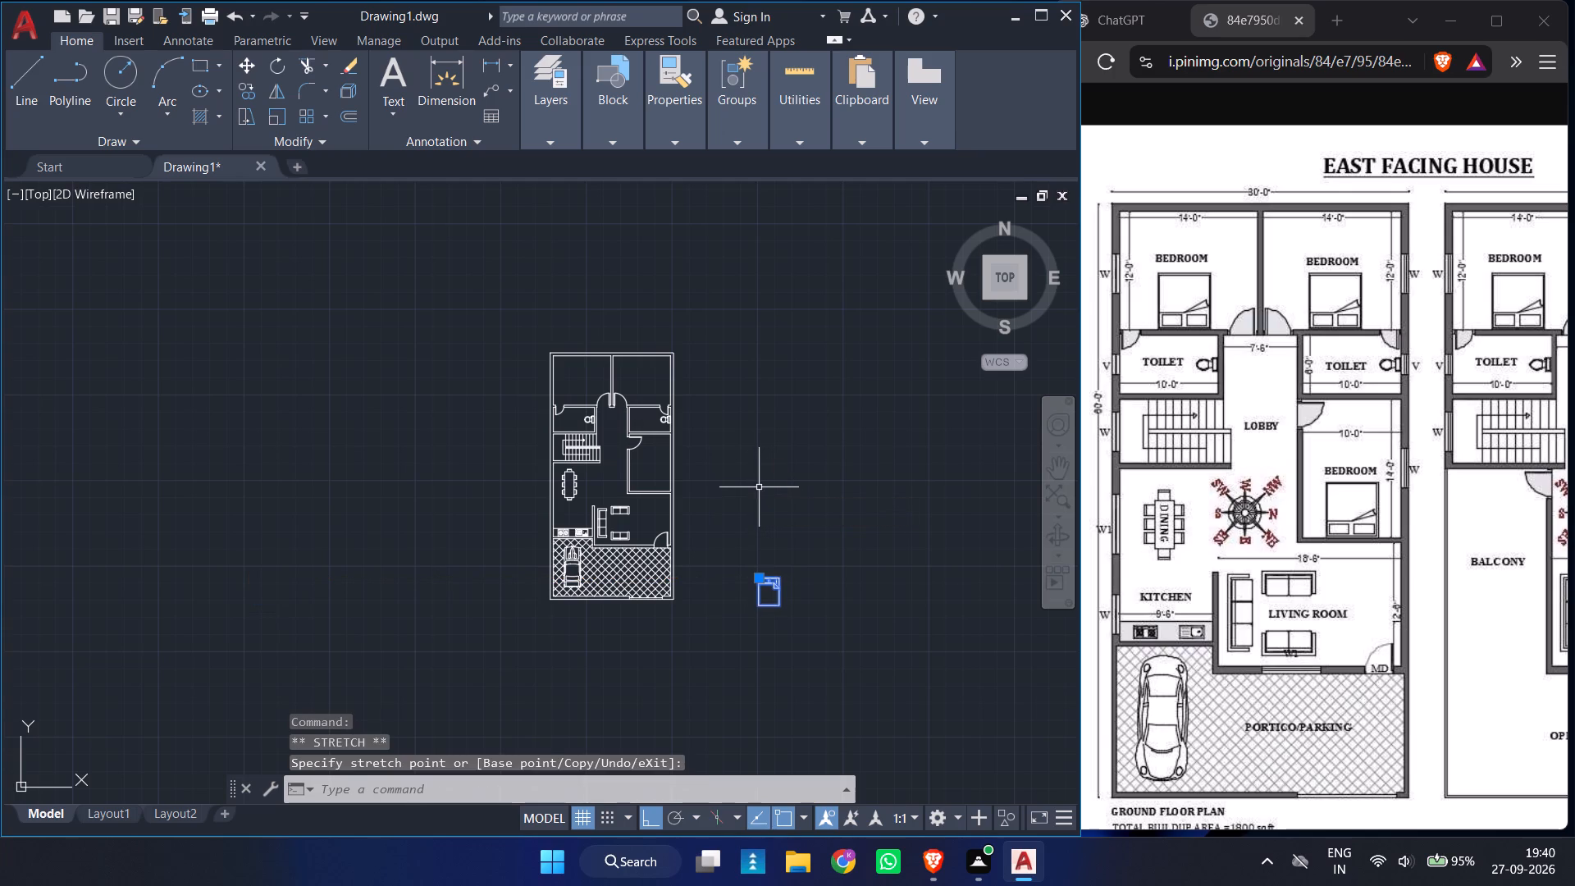
# Rotate the queen bed 180° about its southwest corner so the pillows face south.
pyautogui.keyDown('ctrl'); pyautogui.scroll(1, 824, 635); pyautogui.keyUp('ctrl')
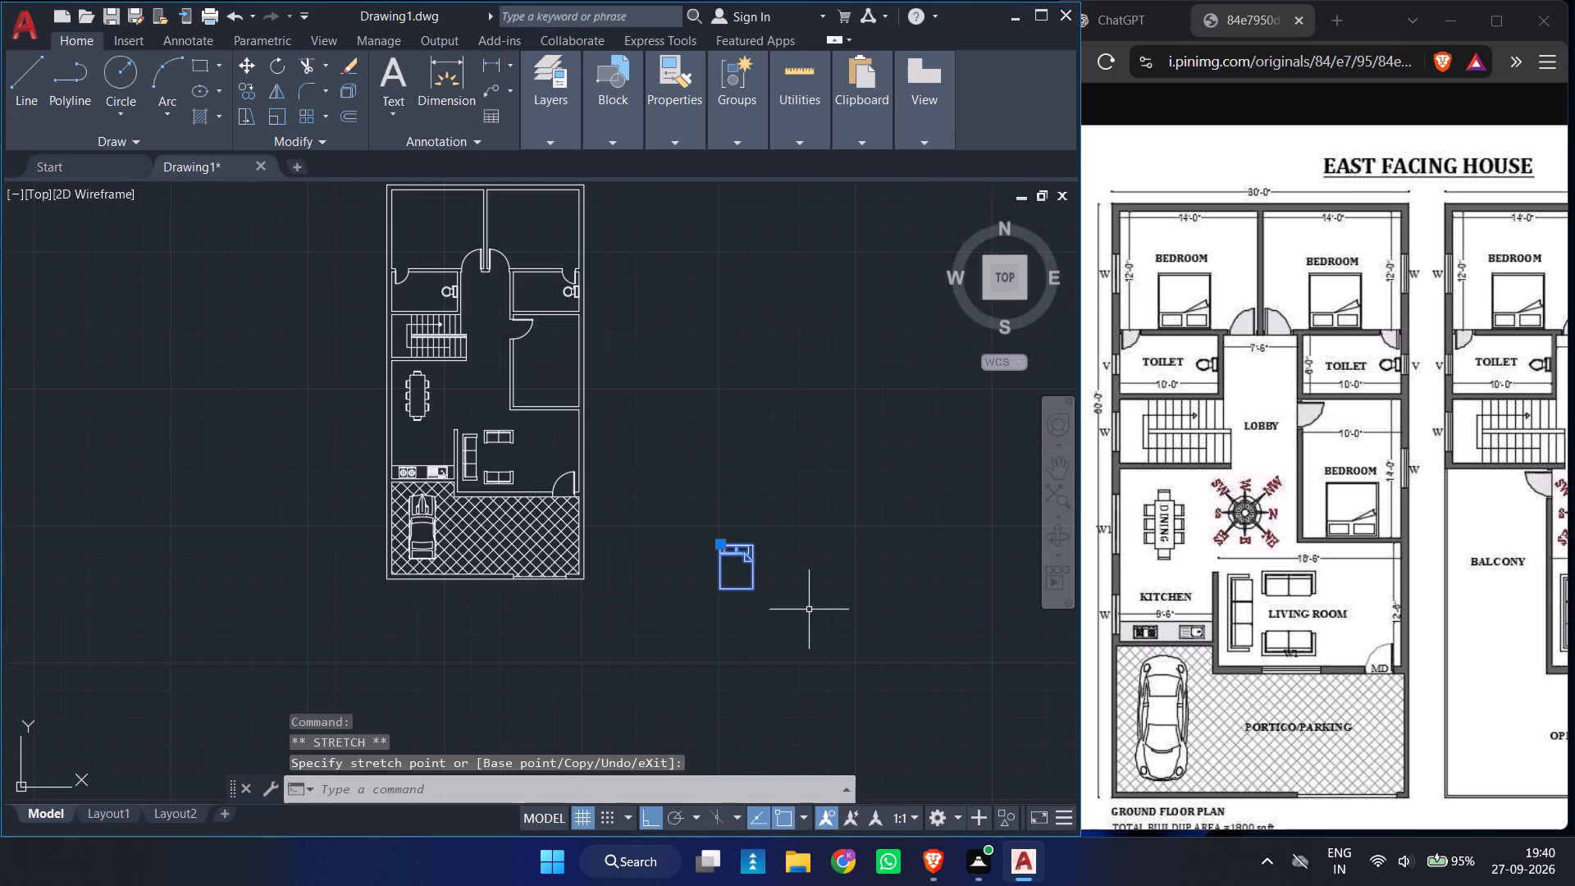
pyautogui.write('RO')
pyautogui.press('Return')
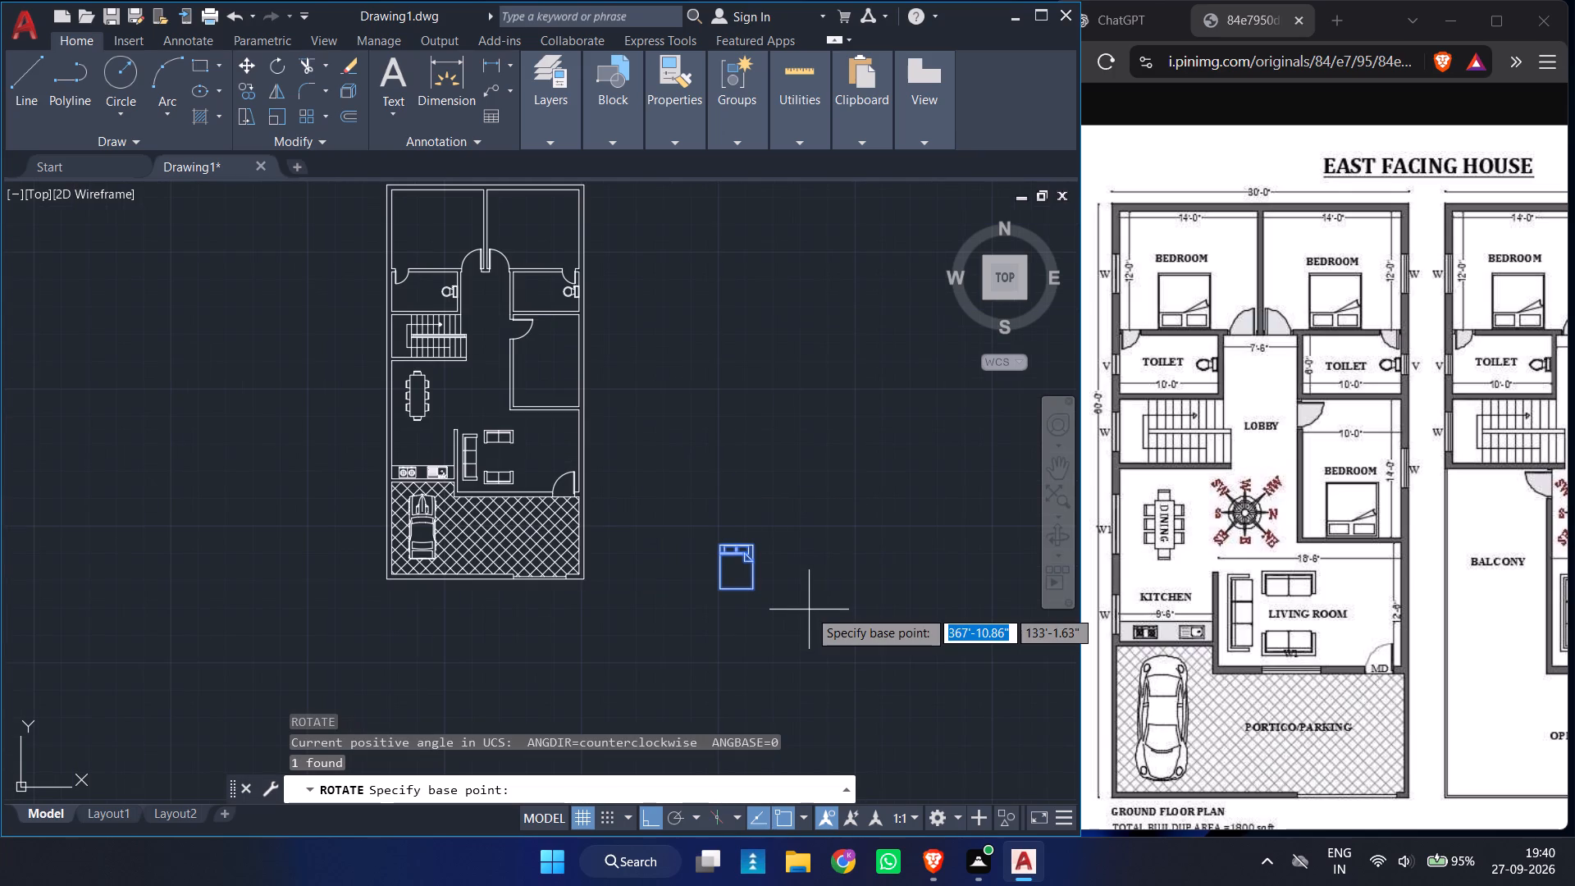
pyautogui.click(719, 589)
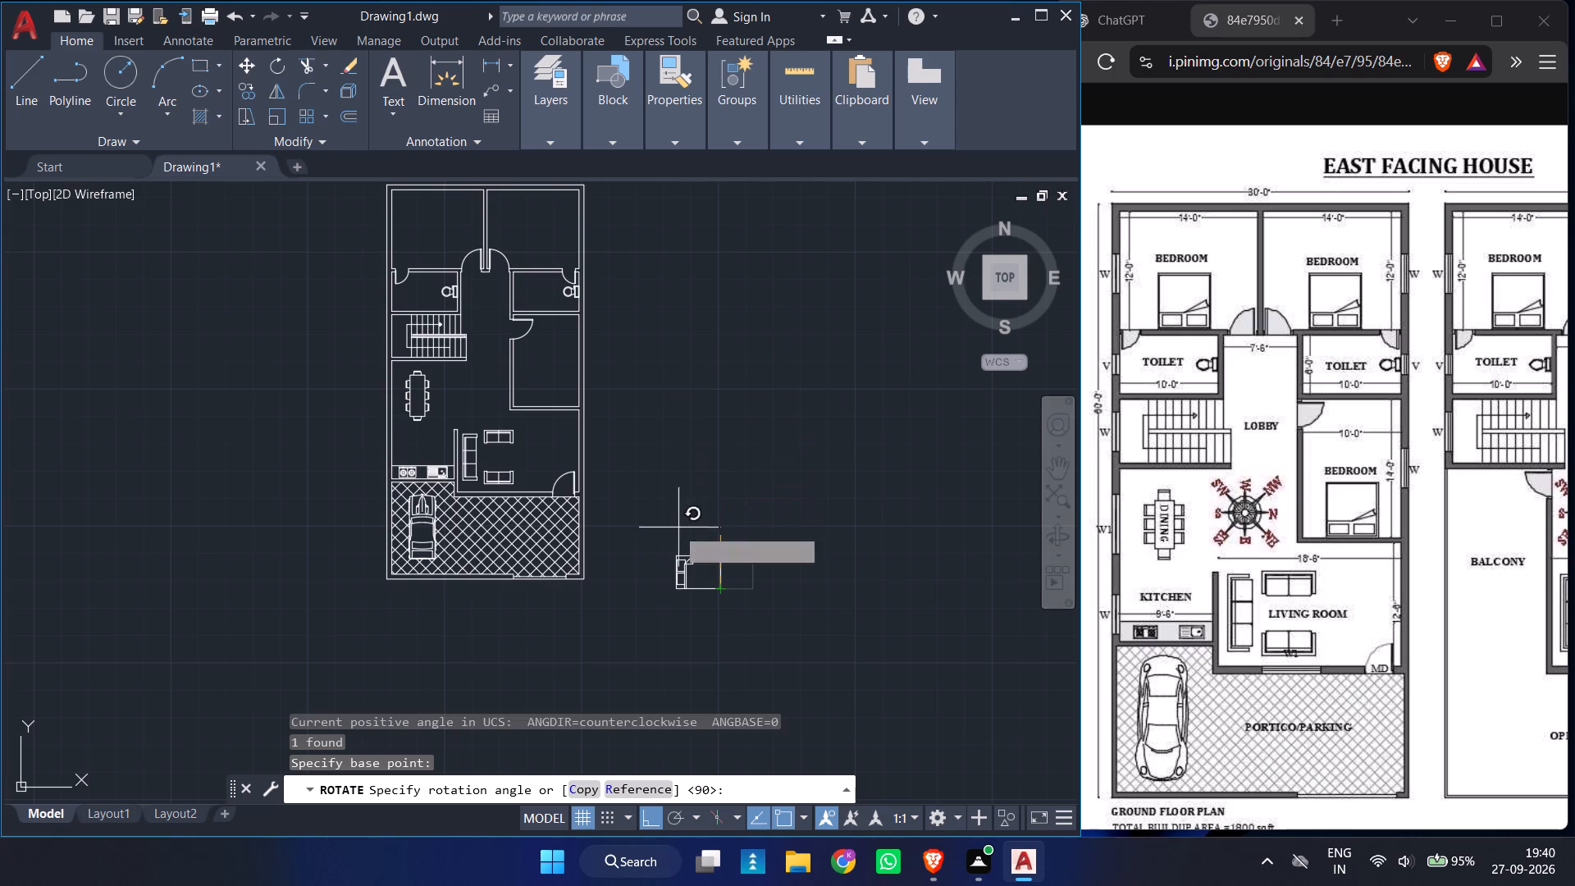
pyautogui.moveTo(647, 578); pyautogui.dragTo(714, 635)
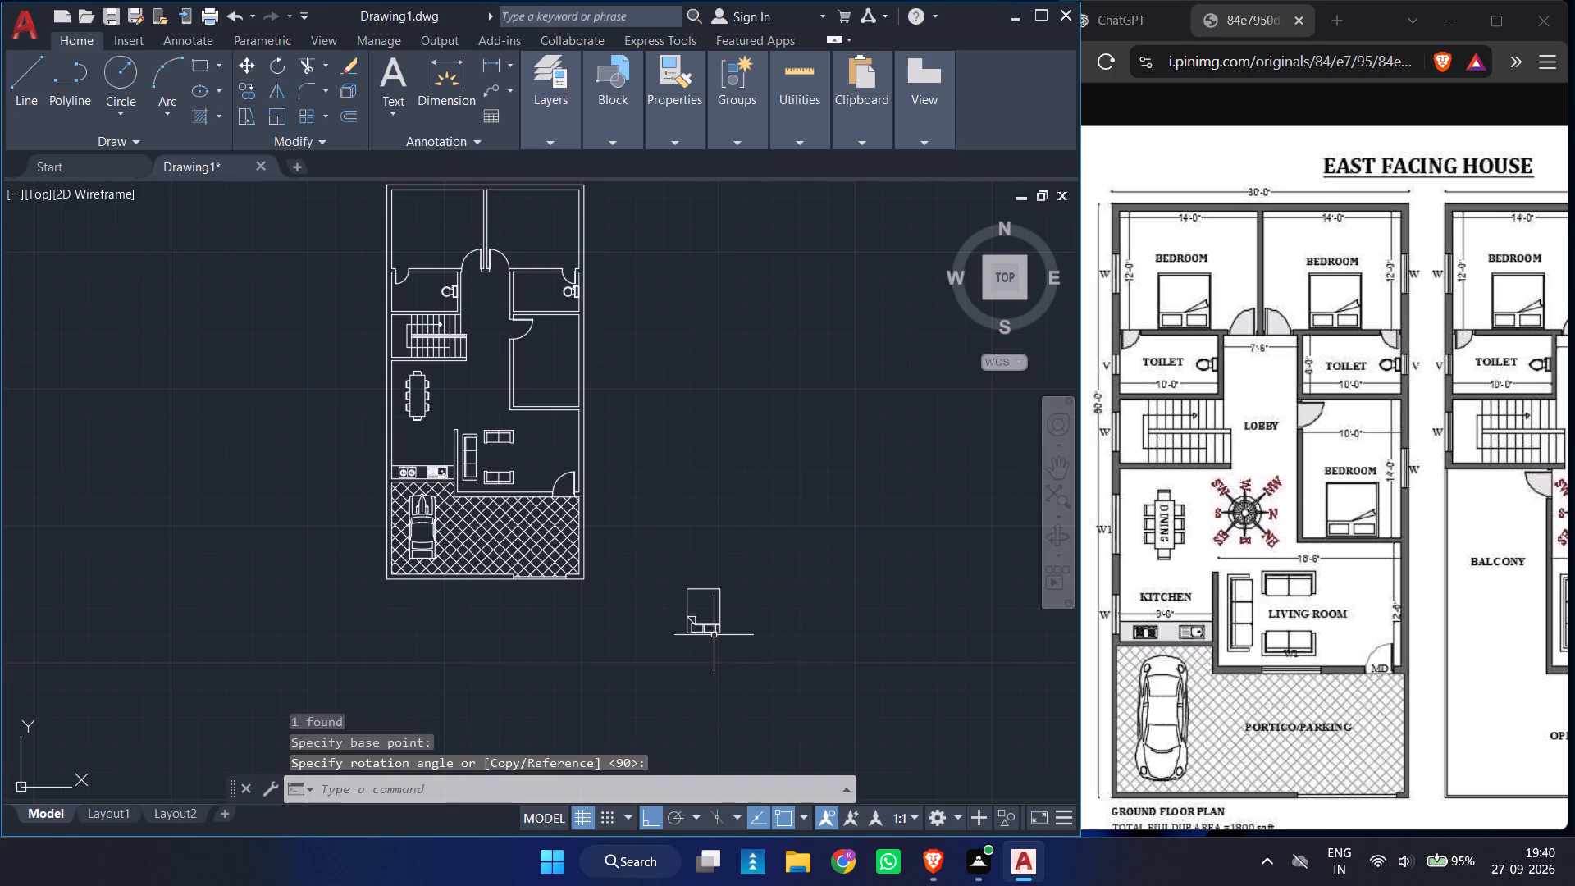
# Copy the queen bed by the middle of its pillow end, with Ortho off, to the south wall of the bedroom below the eastern toilet.
pyautogui.click(714, 635)
pyautogui.write('CO')
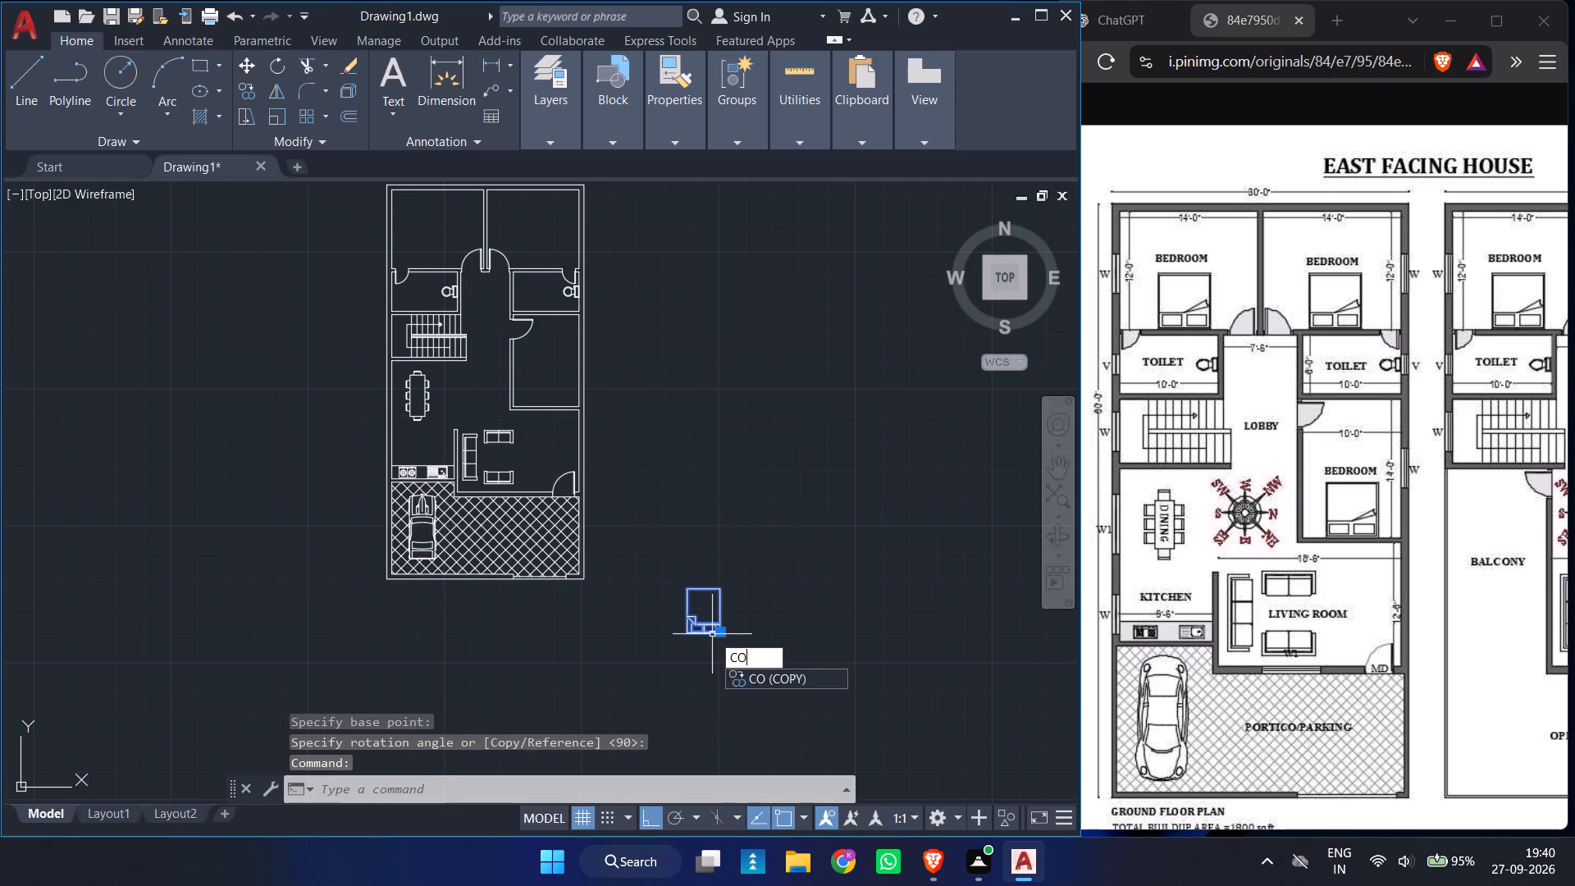
pyautogui.press('Return')
pyautogui.keyDown('ctrl'); pyautogui.scroll(4, 712, 634); pyautogui.keyUp('ctrl')
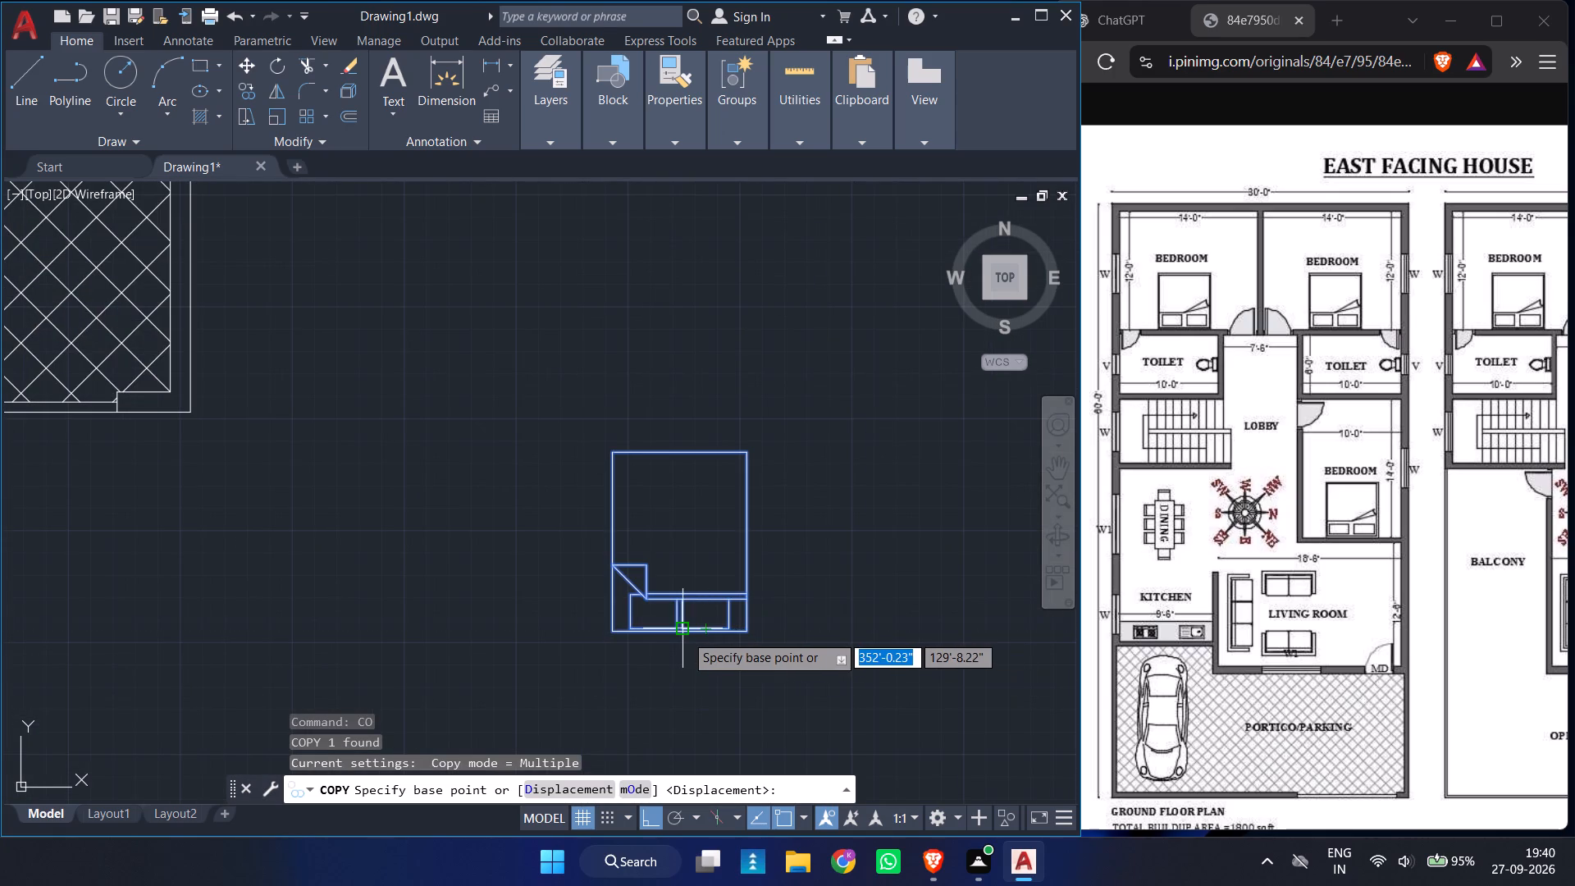
pyautogui.click(683, 632)
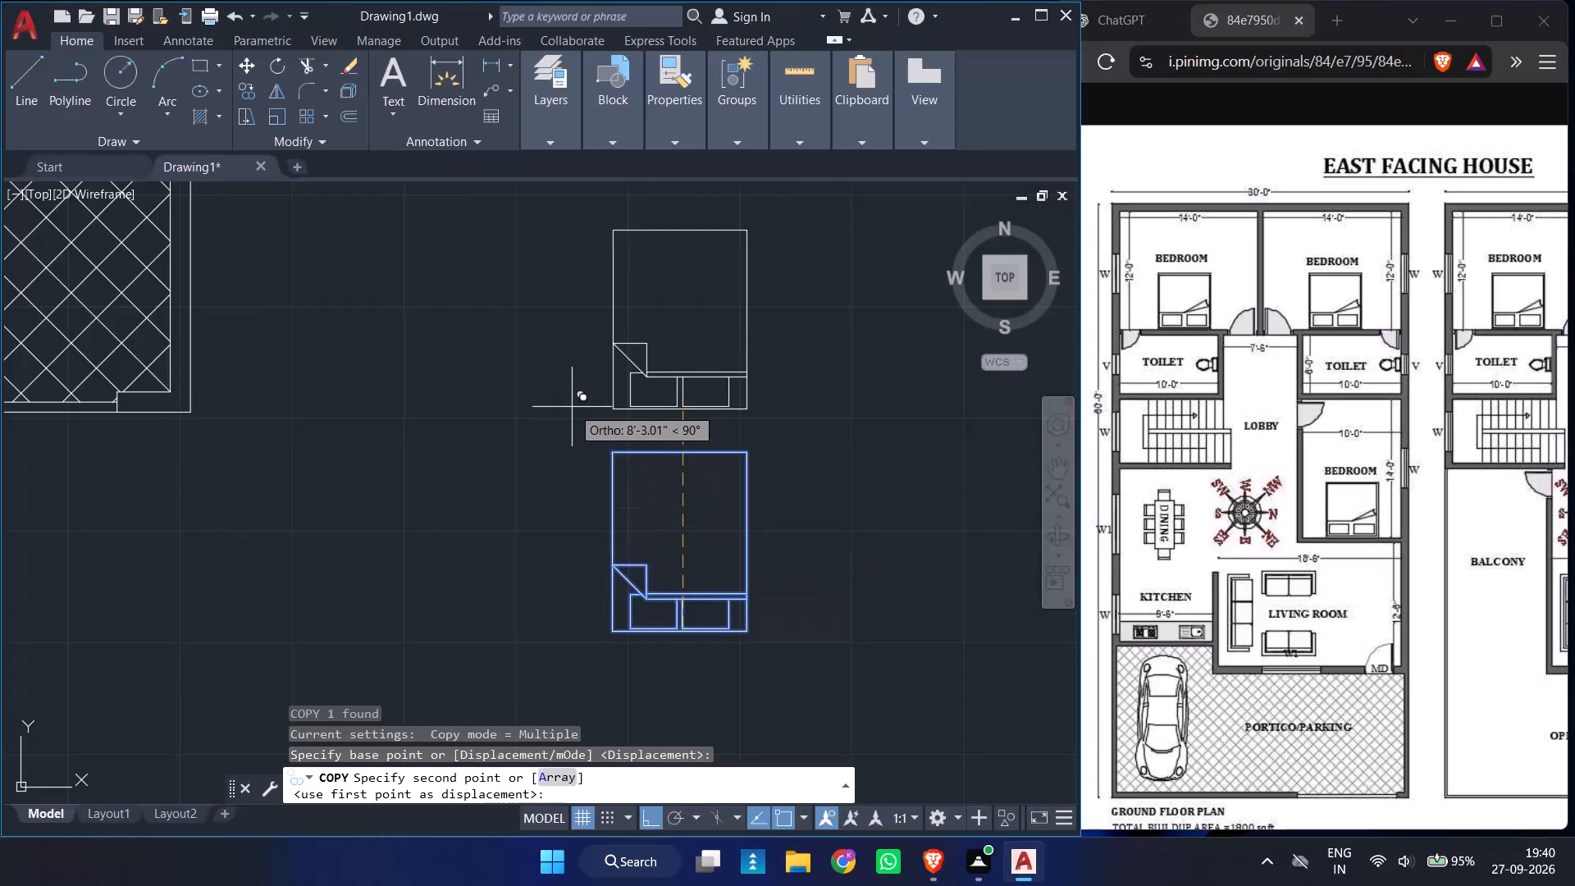
pyautogui.keyDown('ctrl'); pyautogui.scroll(-2, 572, 407); pyautogui.keyUp('ctrl')
pyautogui.click(641, 820)
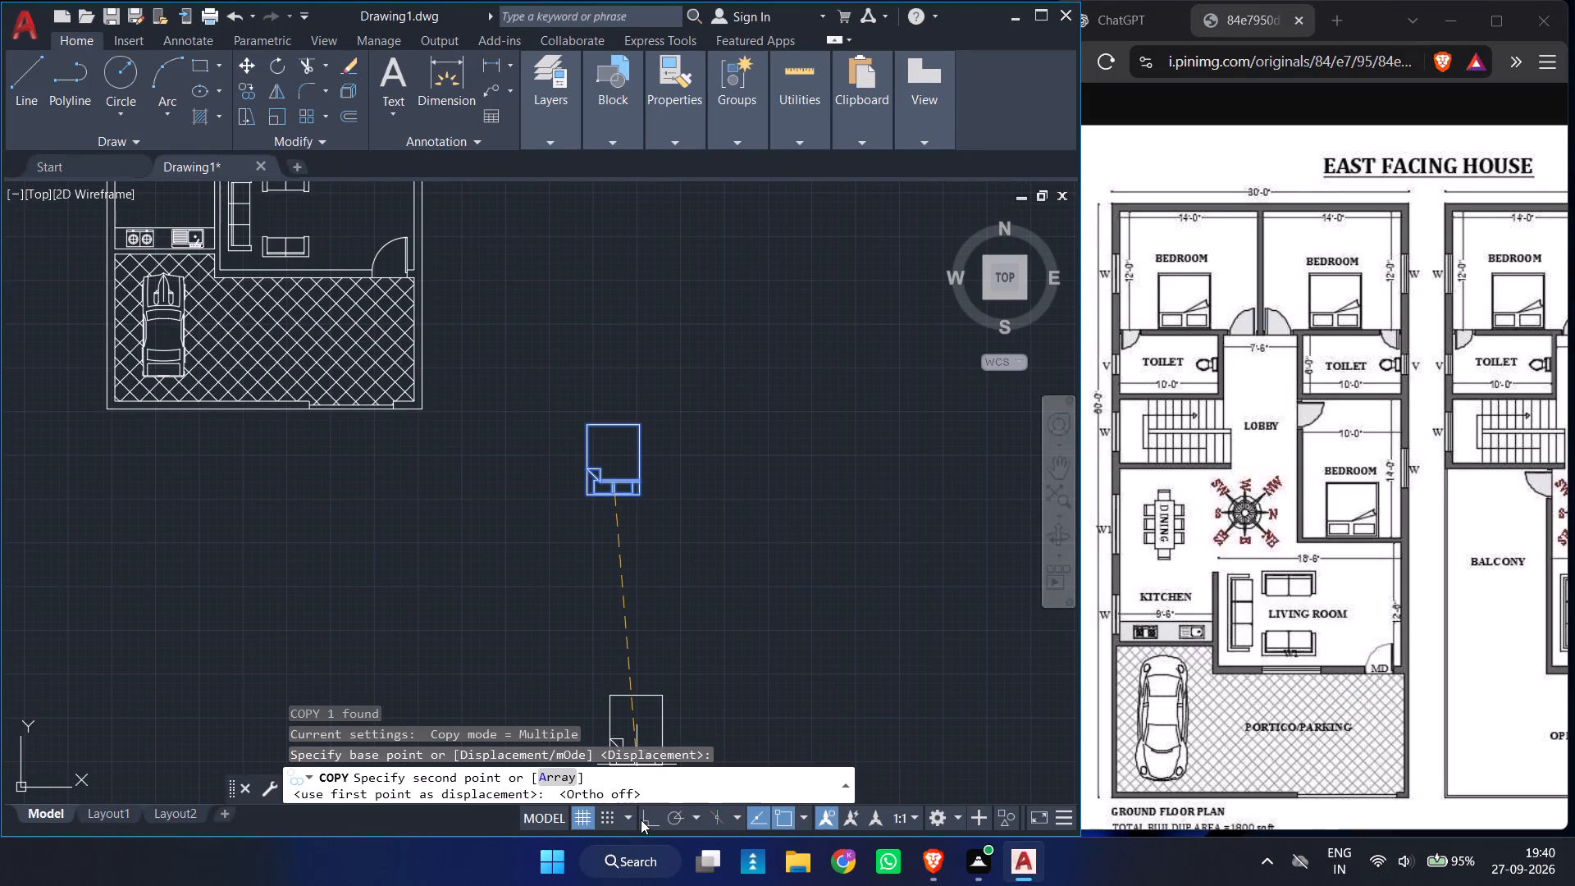
pyautogui.keyDown('ctrl'); pyautogui.scroll(-4, 419, 438); pyautogui.keyUp('ctrl')
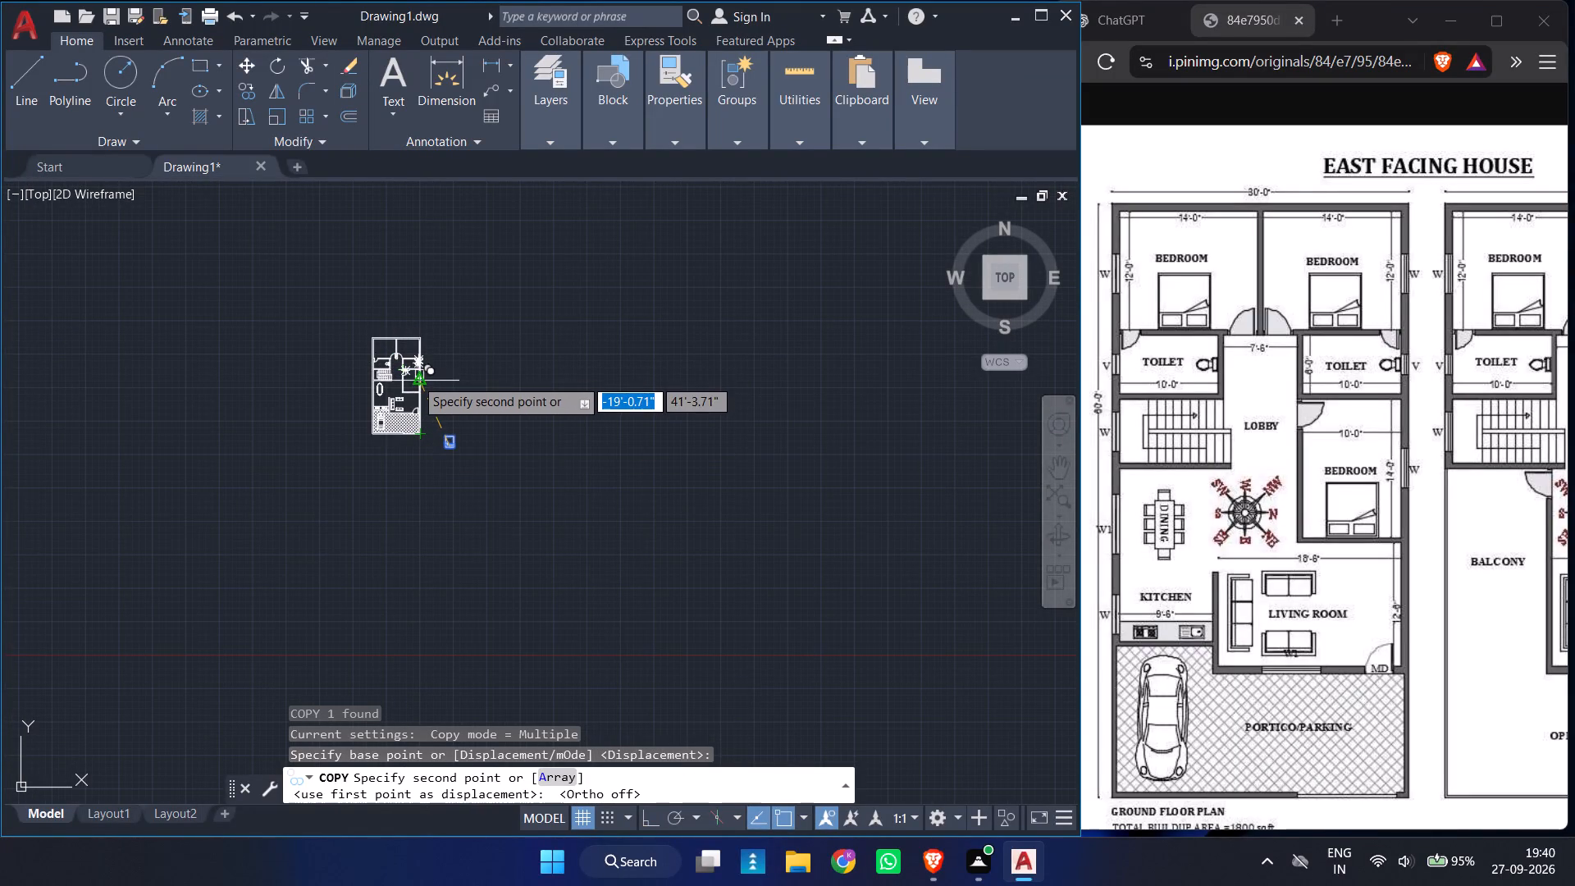
pyautogui.keyDown('ctrl'); pyautogui.scroll(5, 415, 378); pyautogui.keyUp('ctrl')
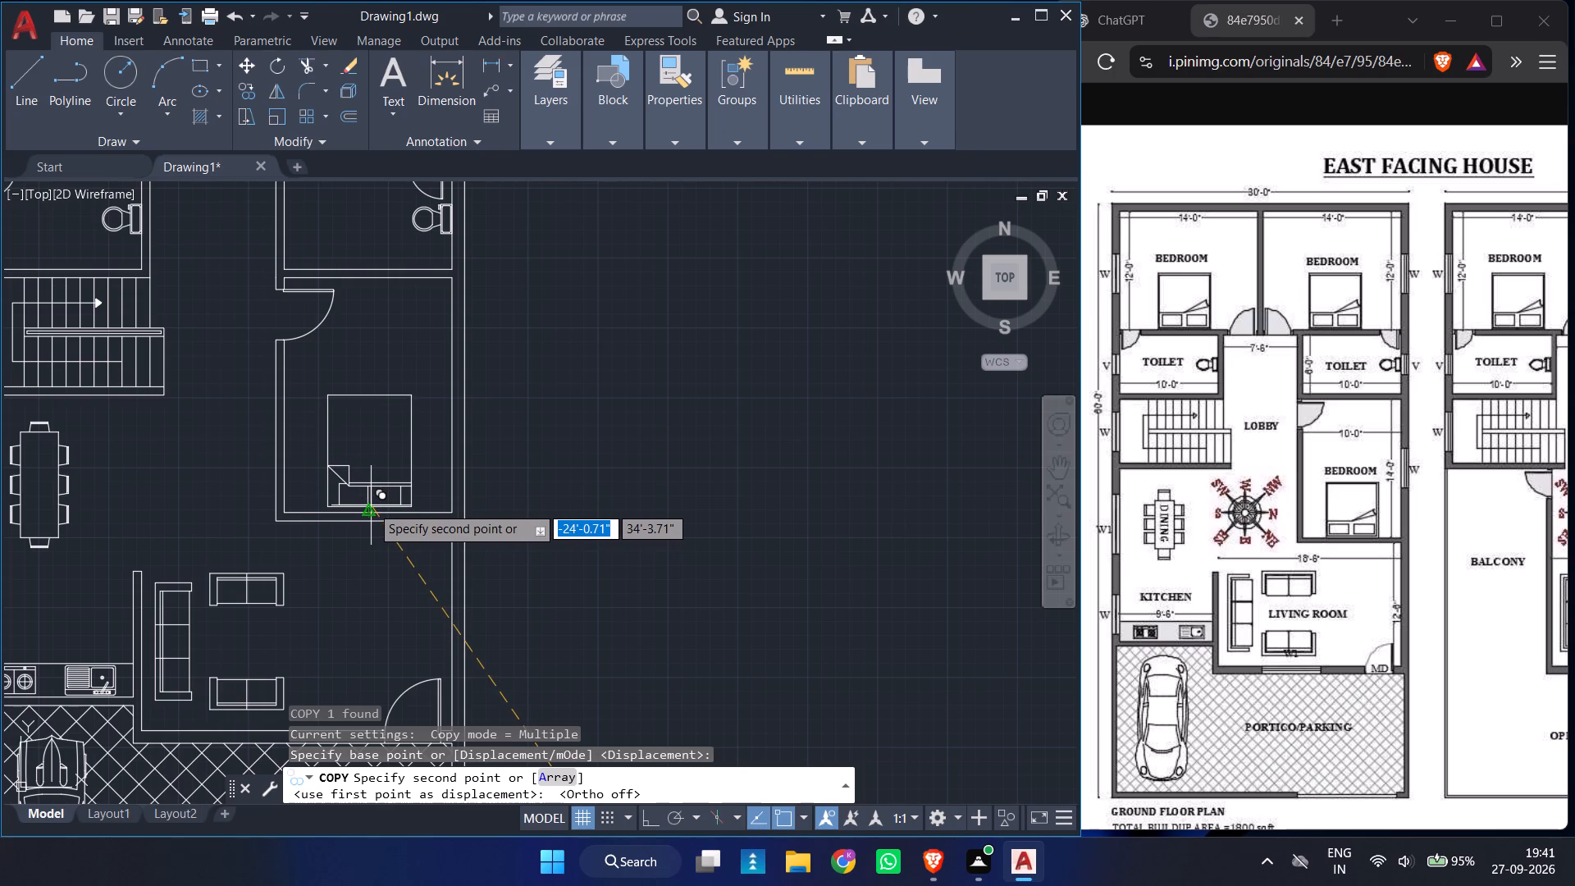
pyautogui.keyDown('ctrl'); pyautogui.scroll(2, 371, 505); pyautogui.keyUp('ctrl')
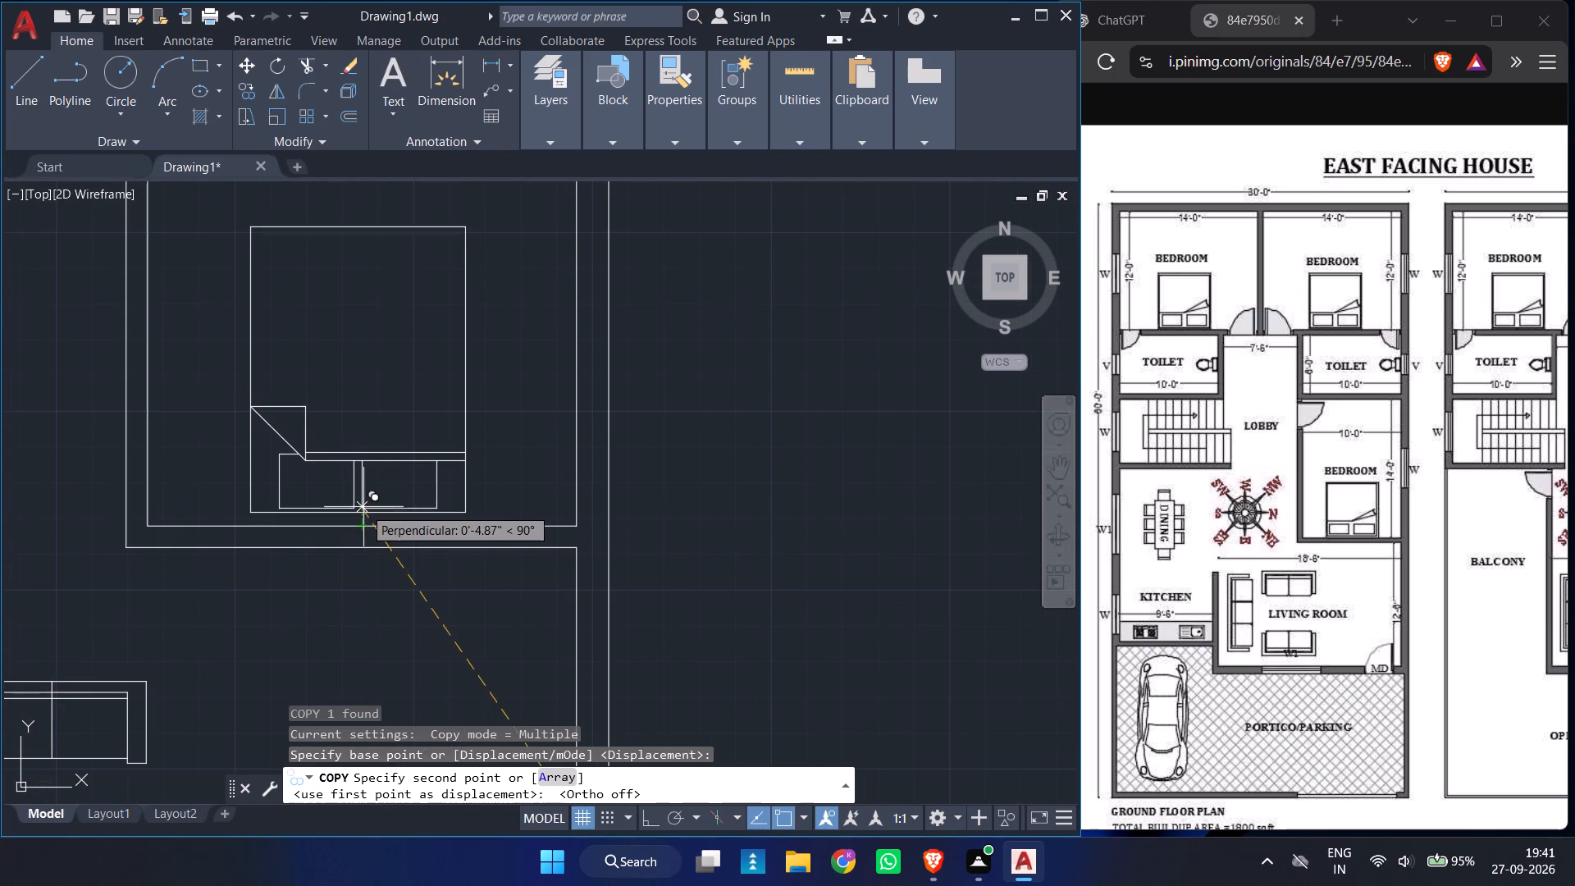
pyautogui.click(360, 514)
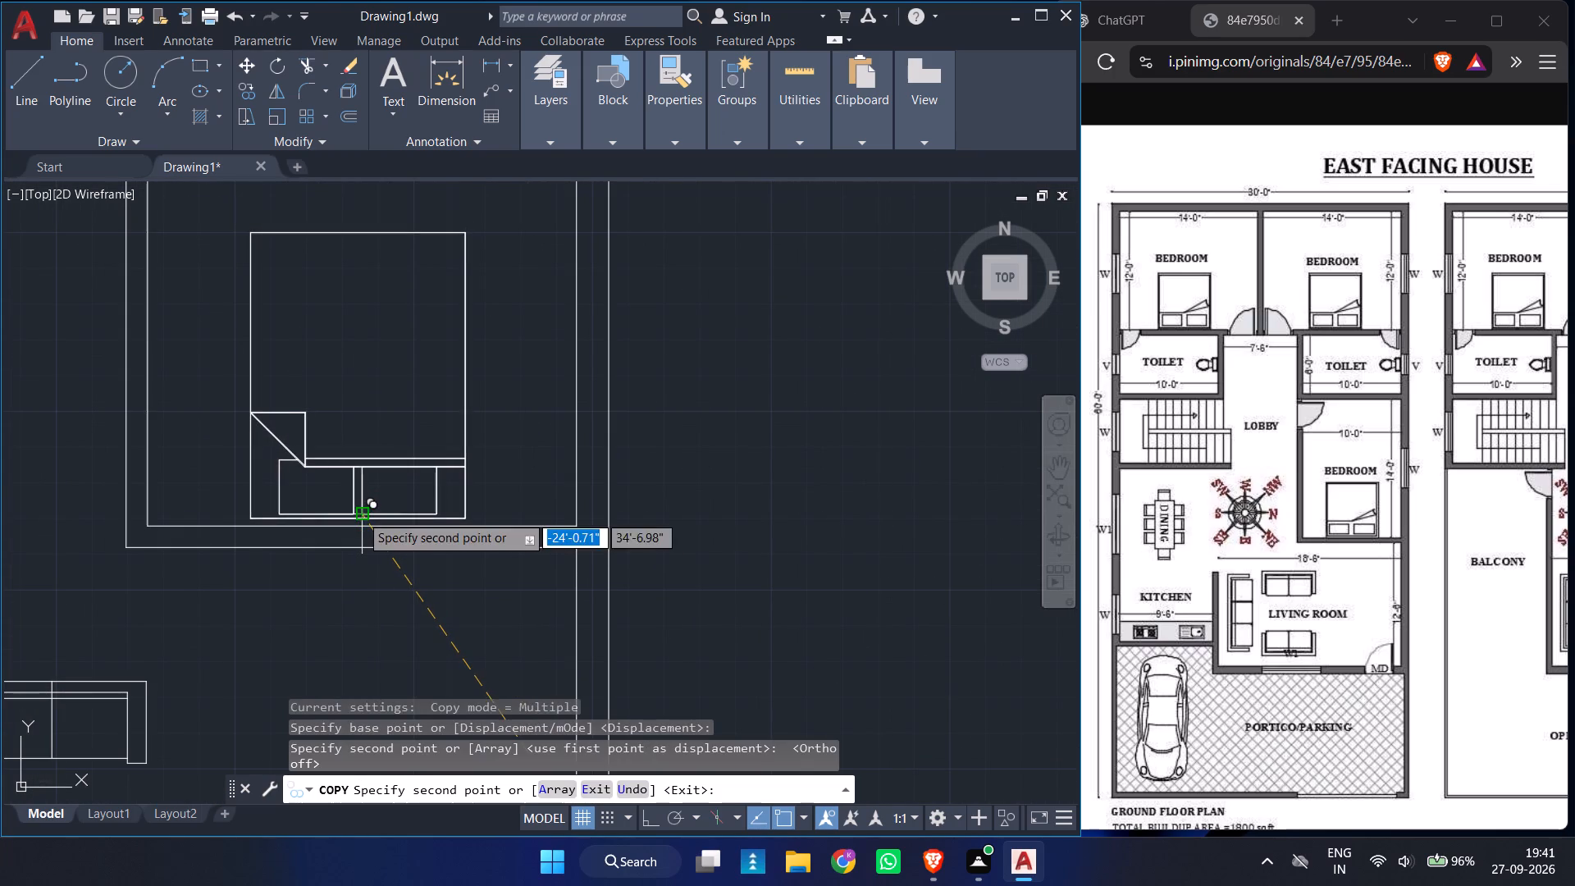
# Place another copy of the queen bed against the south wall of the northeast bedroom, above the eastern toilet, and end Copy.
pyautogui.keyDown('ctrl'); pyautogui.scroll(-5, 603, 513); pyautogui.keyUp('ctrl')
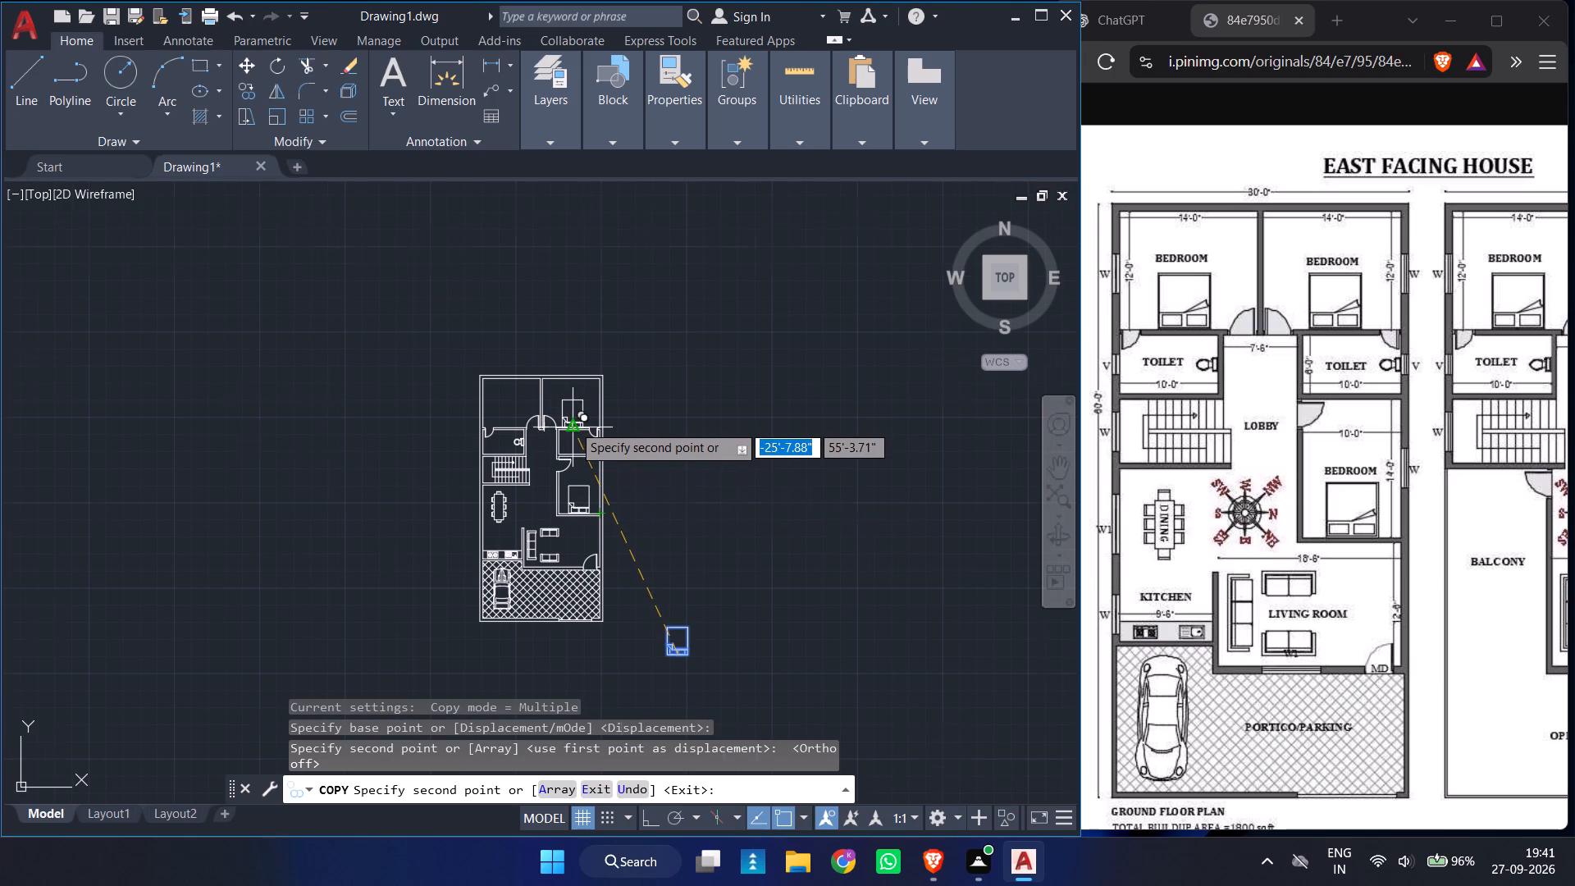
pyautogui.keyDown('ctrl'); pyautogui.scroll(4, 573, 424); pyautogui.keyUp('ctrl')
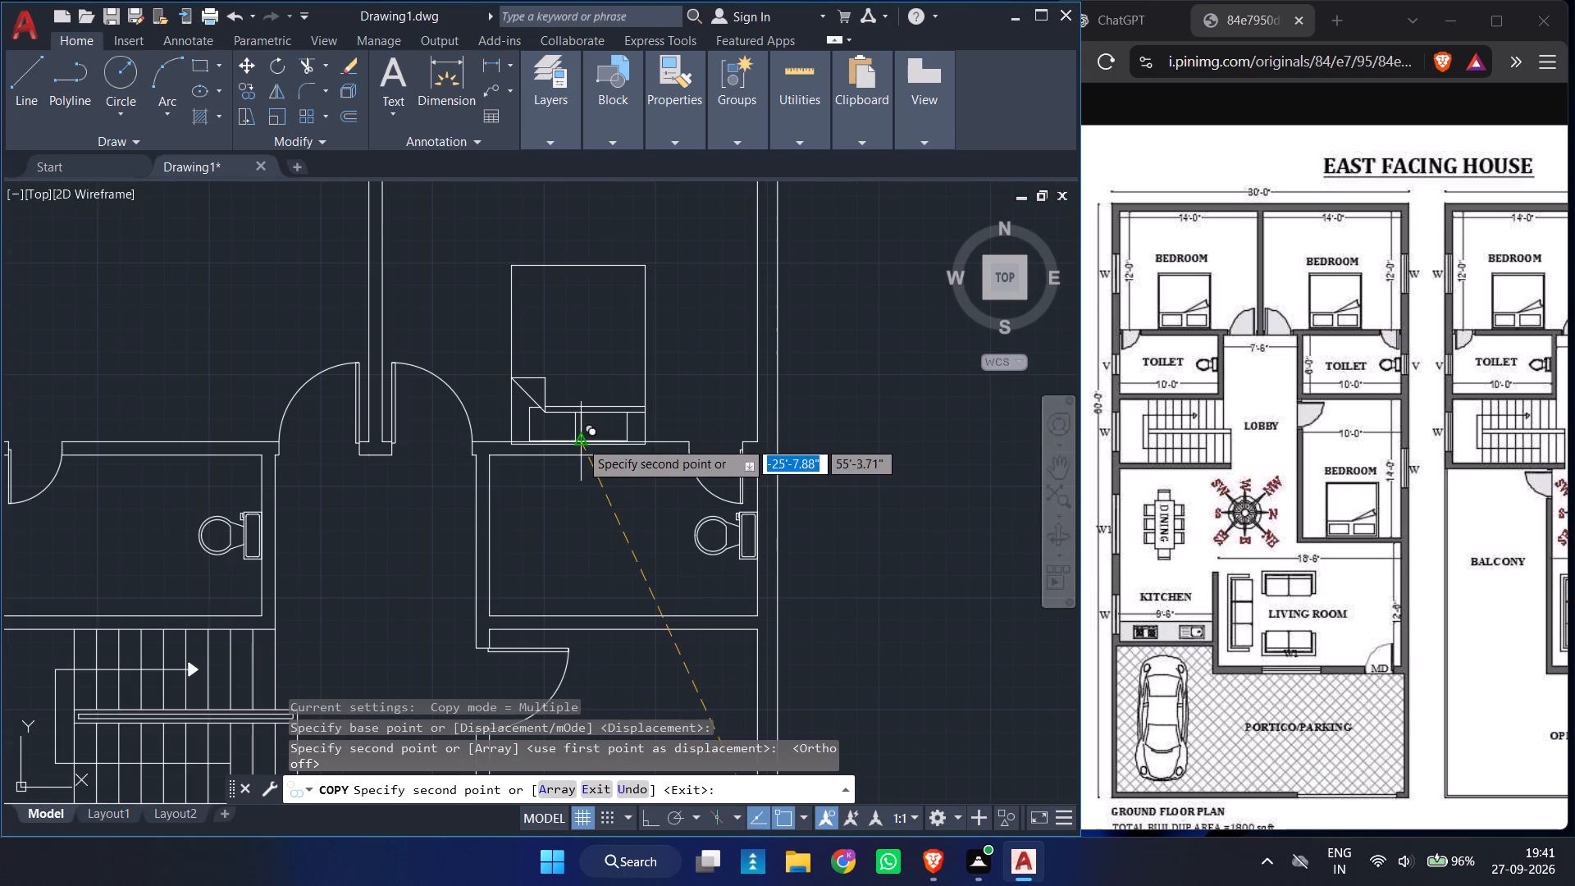
pyautogui.keyDown('ctrl'); pyautogui.scroll(4, 582, 431); pyautogui.keyUp('ctrl')
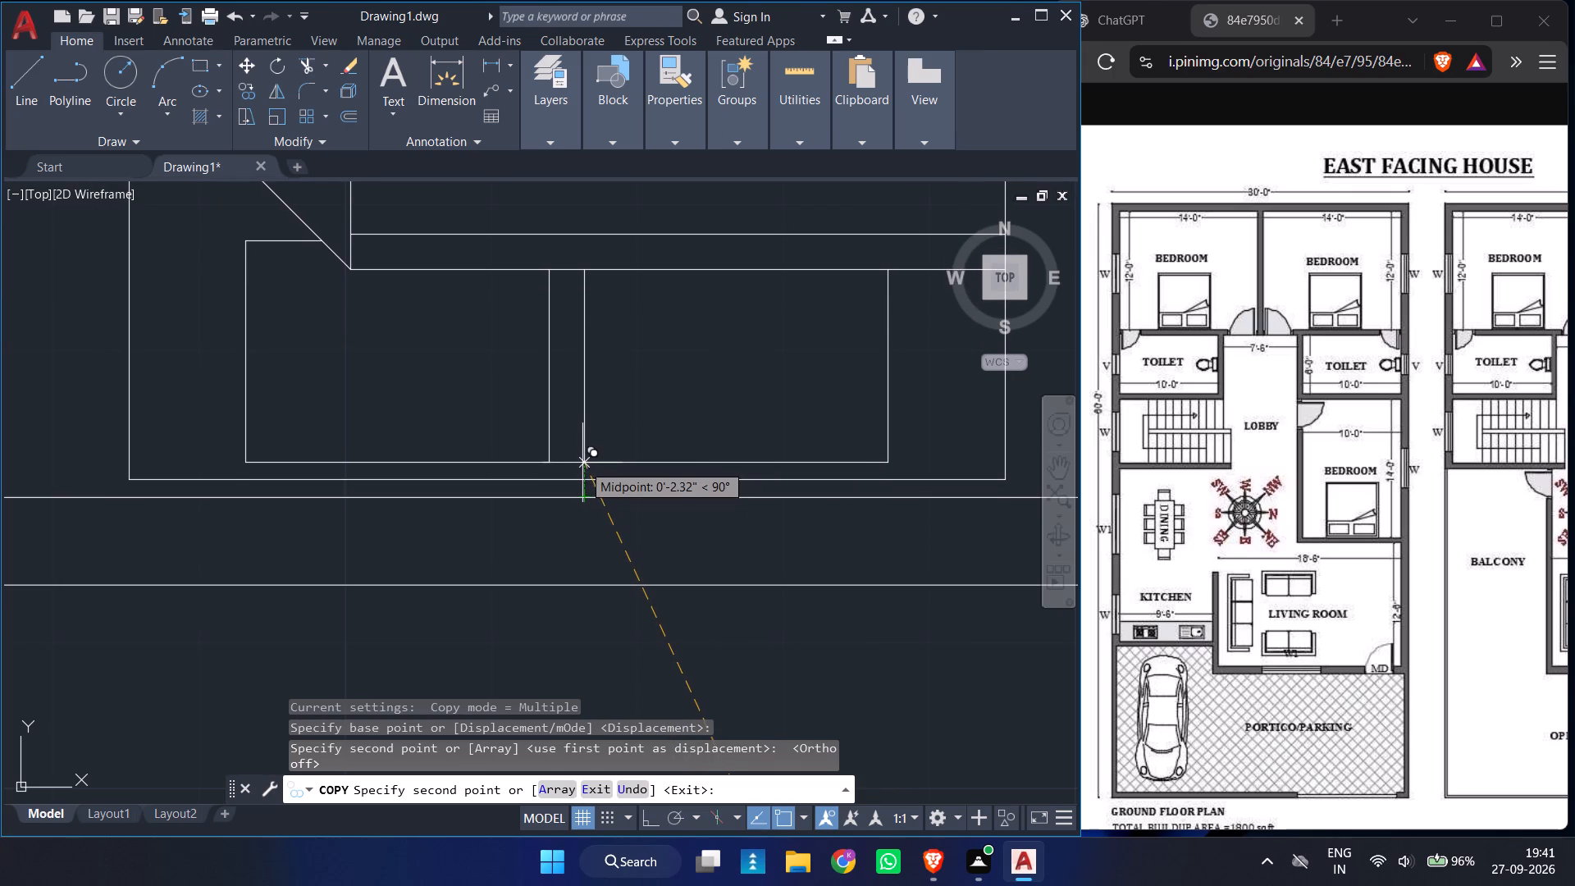
pyautogui.click(582, 463)
pyautogui.keyDown('ctrl'); pyautogui.scroll(-4, 627, 465); pyautogui.keyUp('ctrl')
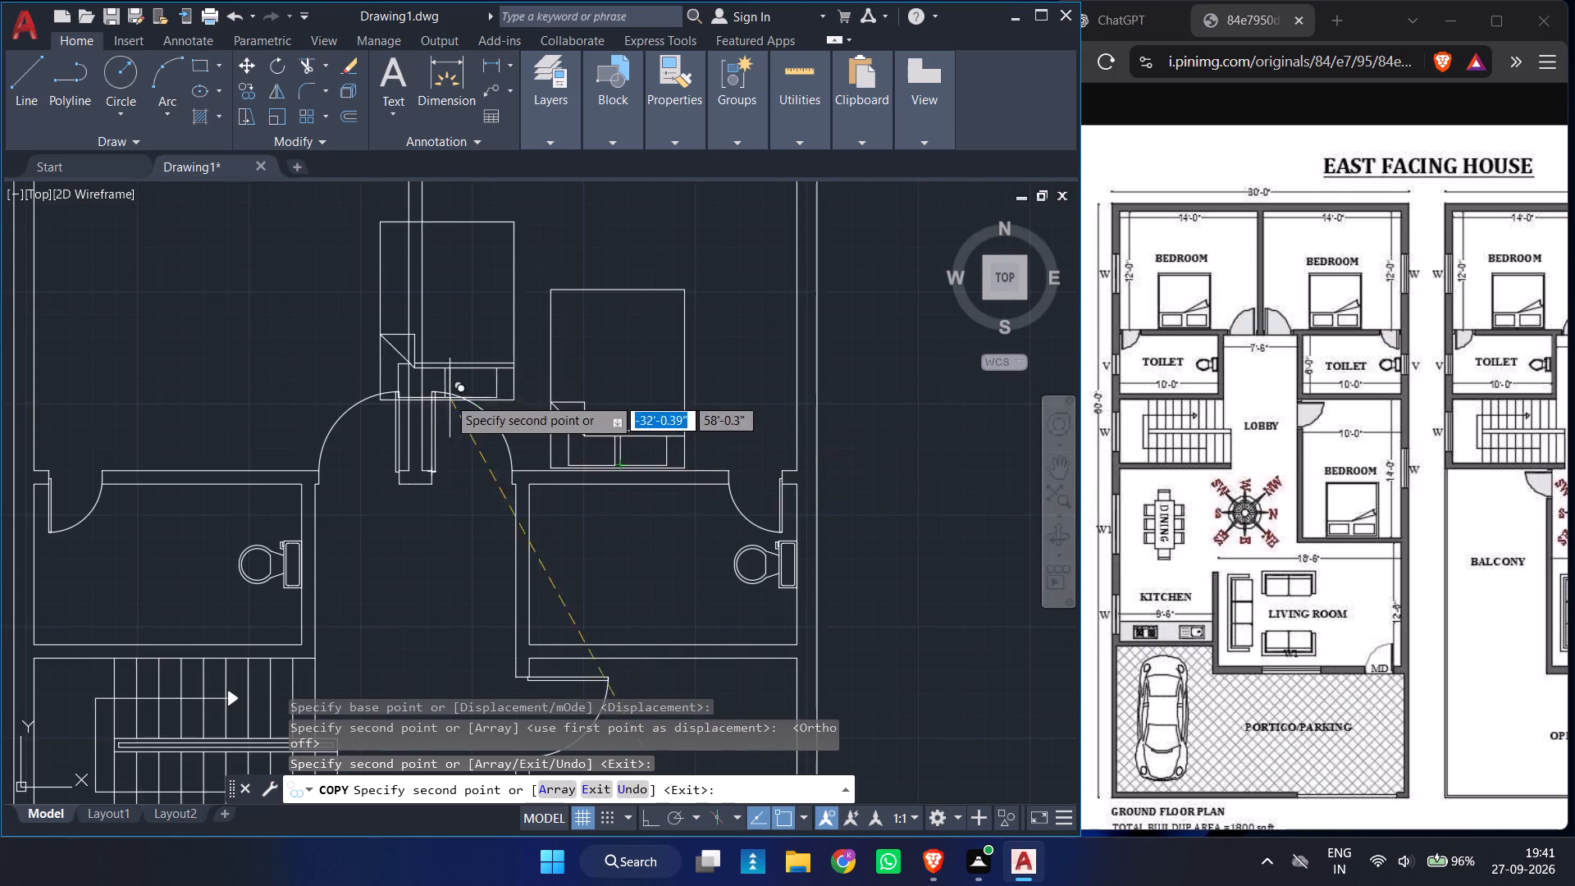
pyautogui.press('Escape')
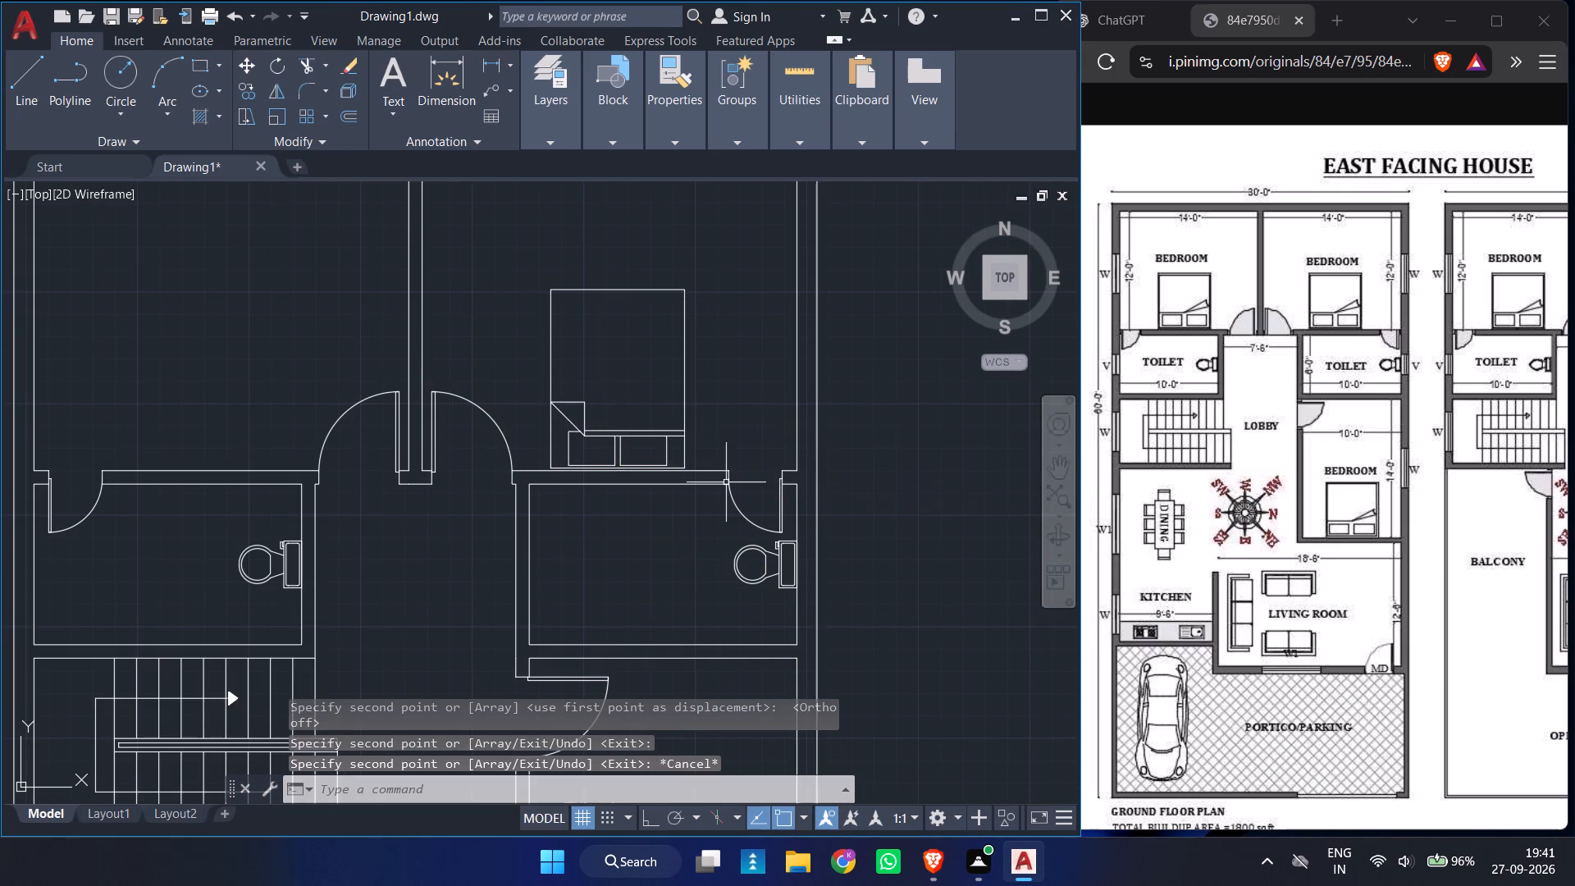
# Mirror the northeast bedroom's bed into the northwest bedroom about a vertical line through the dividing wall's midpoint, with Ortho on, keeping the original.
pyautogui.click(703, 386)
pyautogui.click(649, 376)
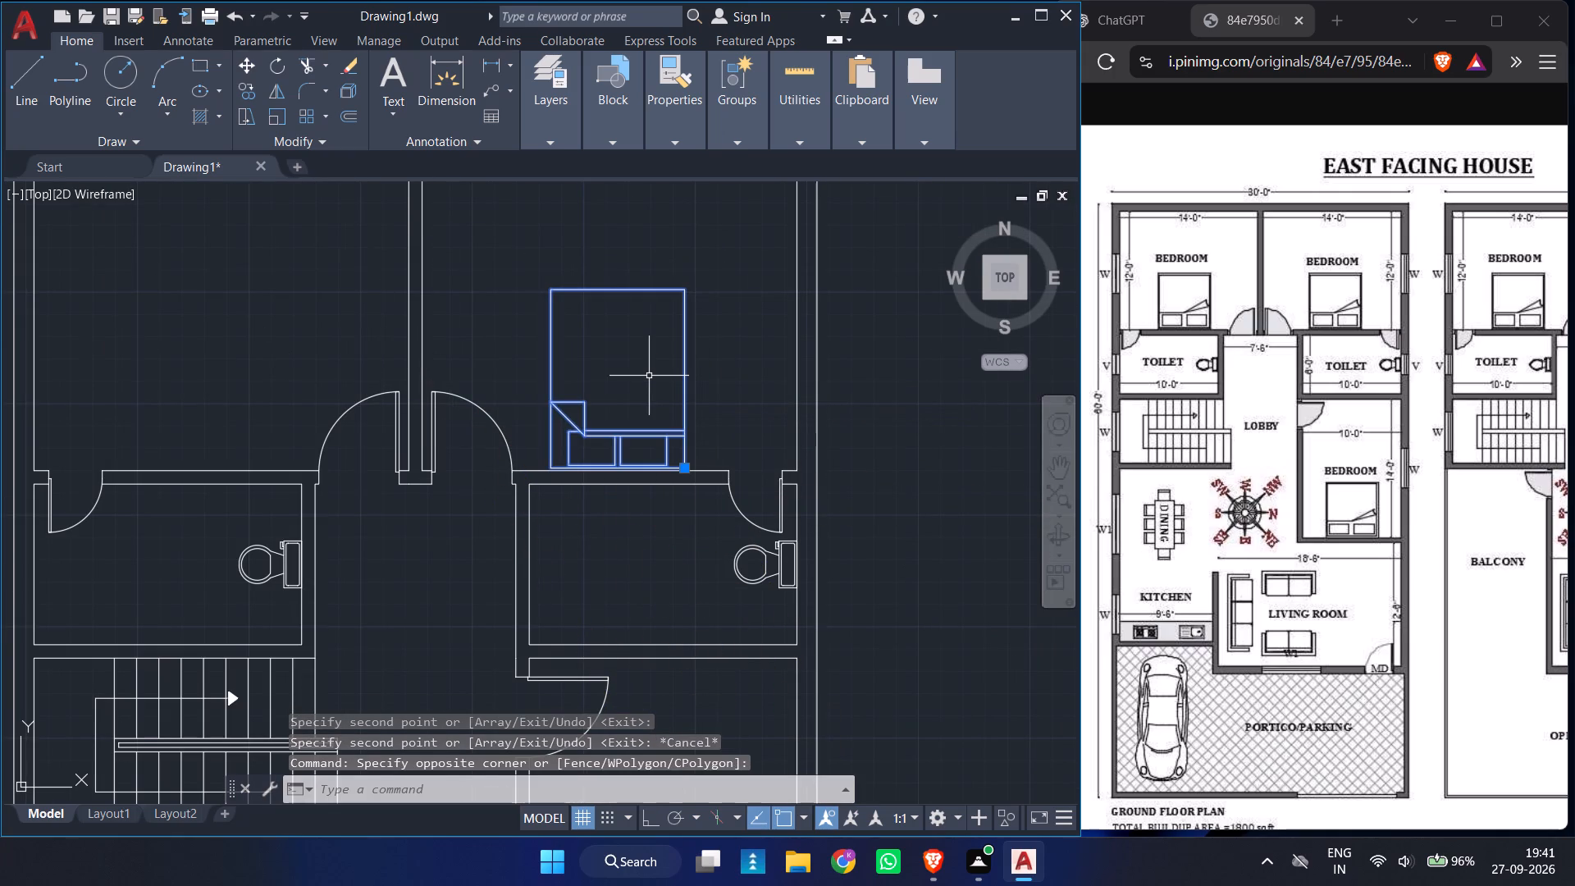
pyautogui.write('MI')
pyautogui.press('Return')
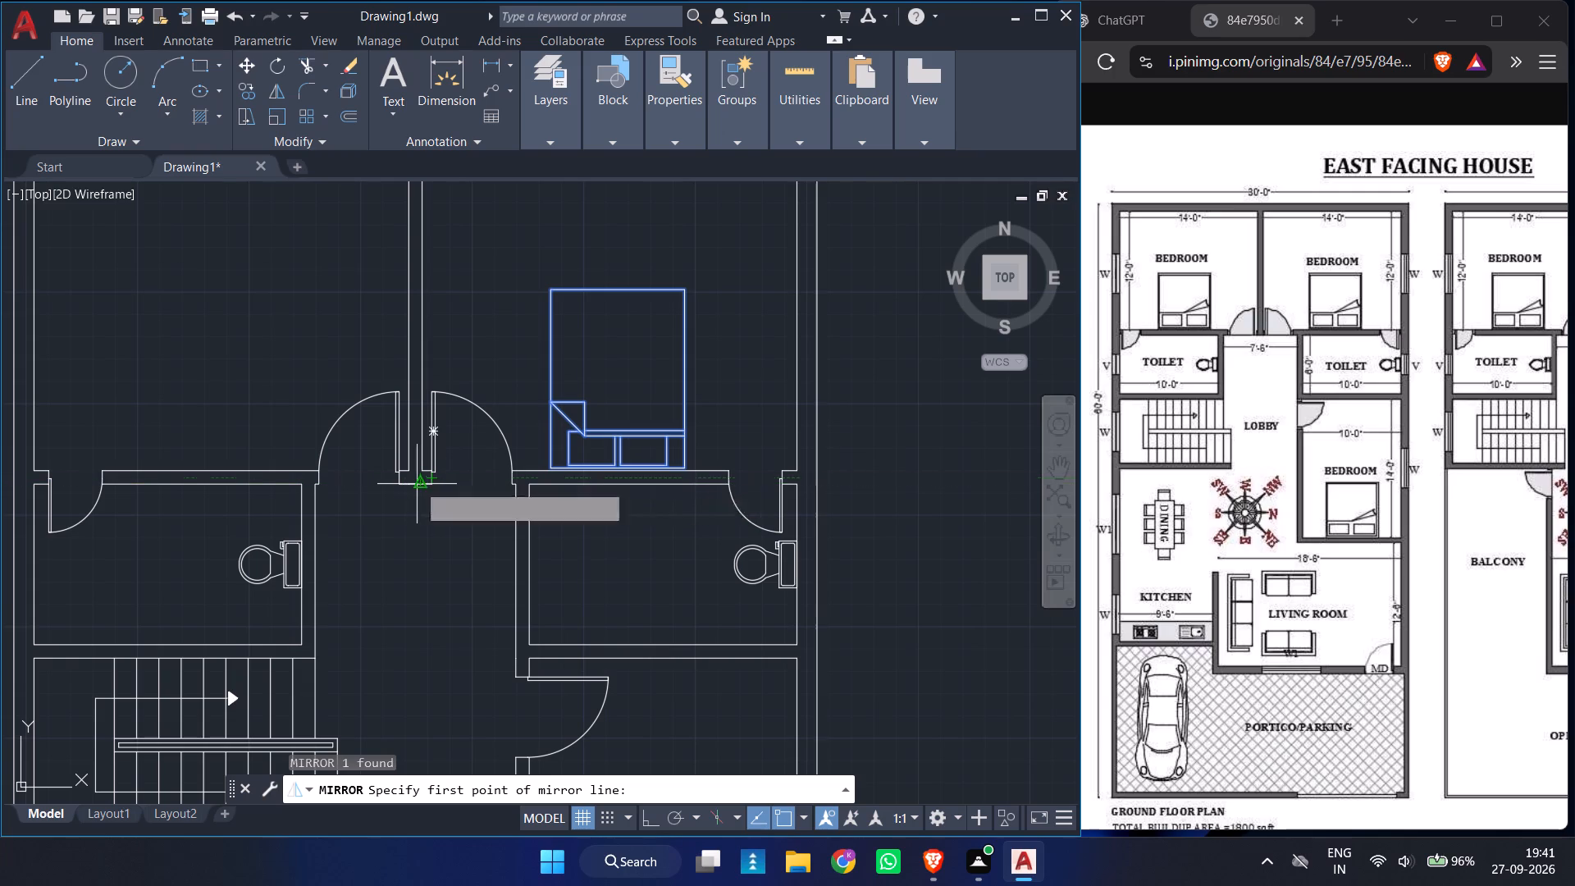
pyautogui.keyDown('ctrl'); pyautogui.scroll(3, 418, 484); pyautogui.keyUp('ctrl')
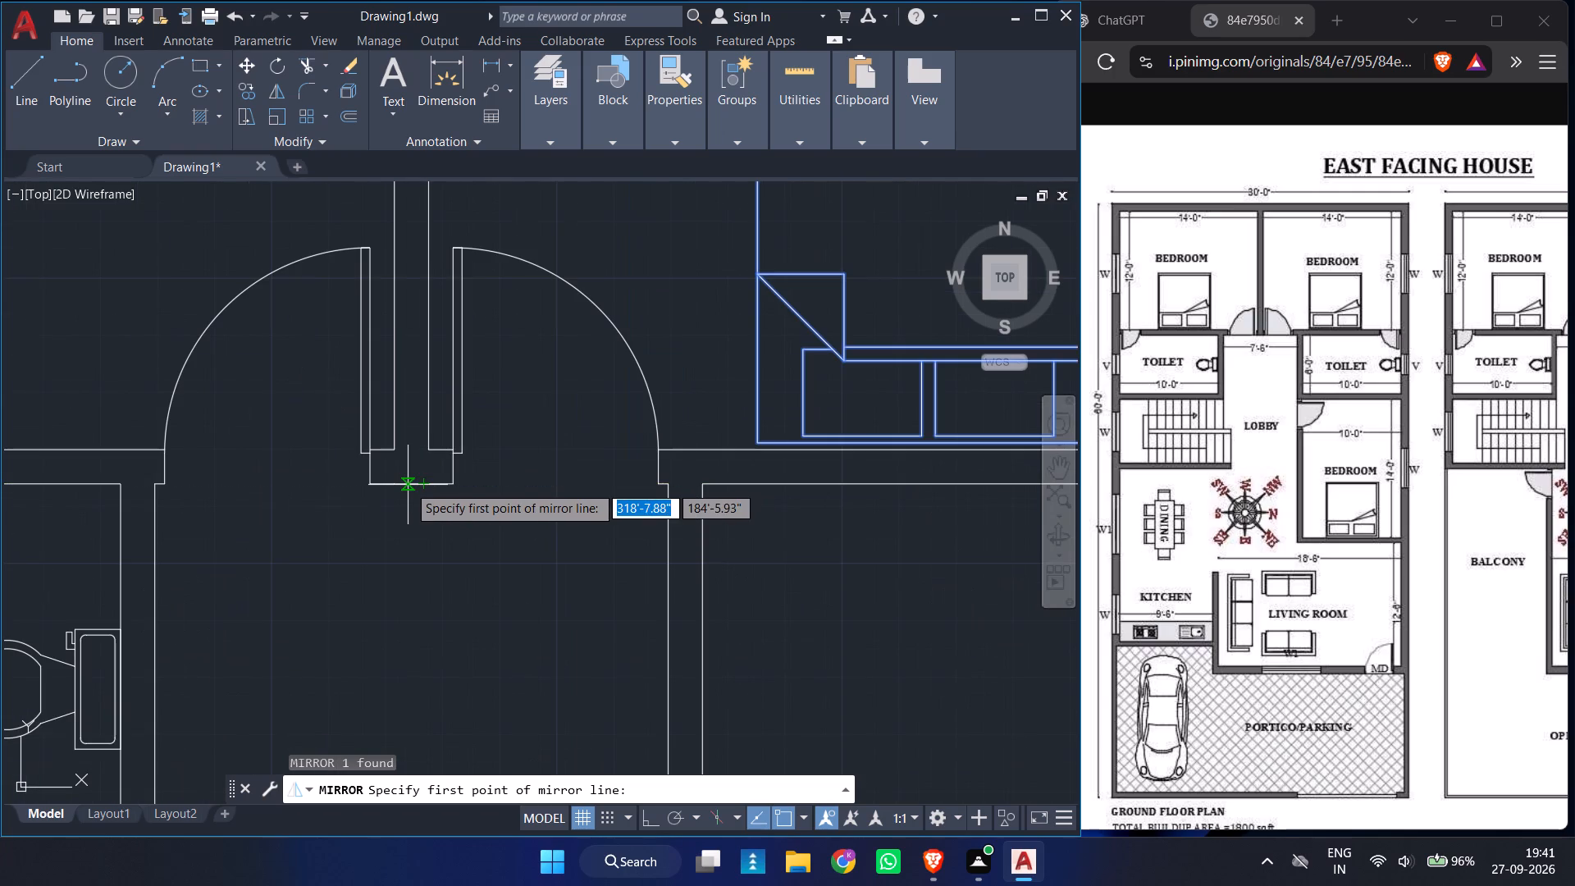
pyautogui.click(413, 485)
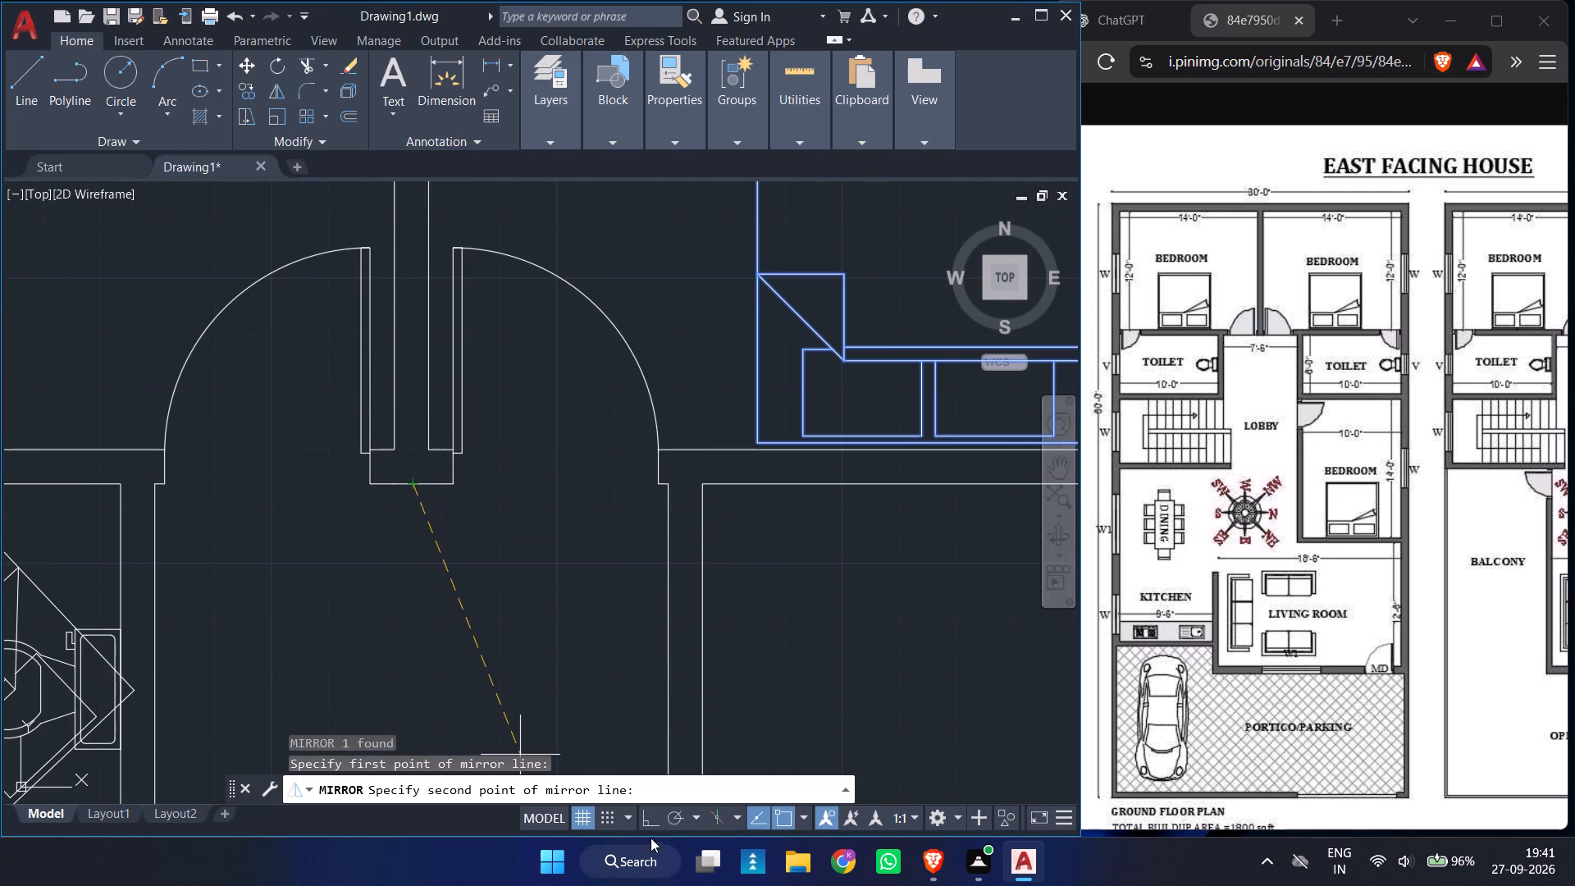
pyautogui.click(646, 811)
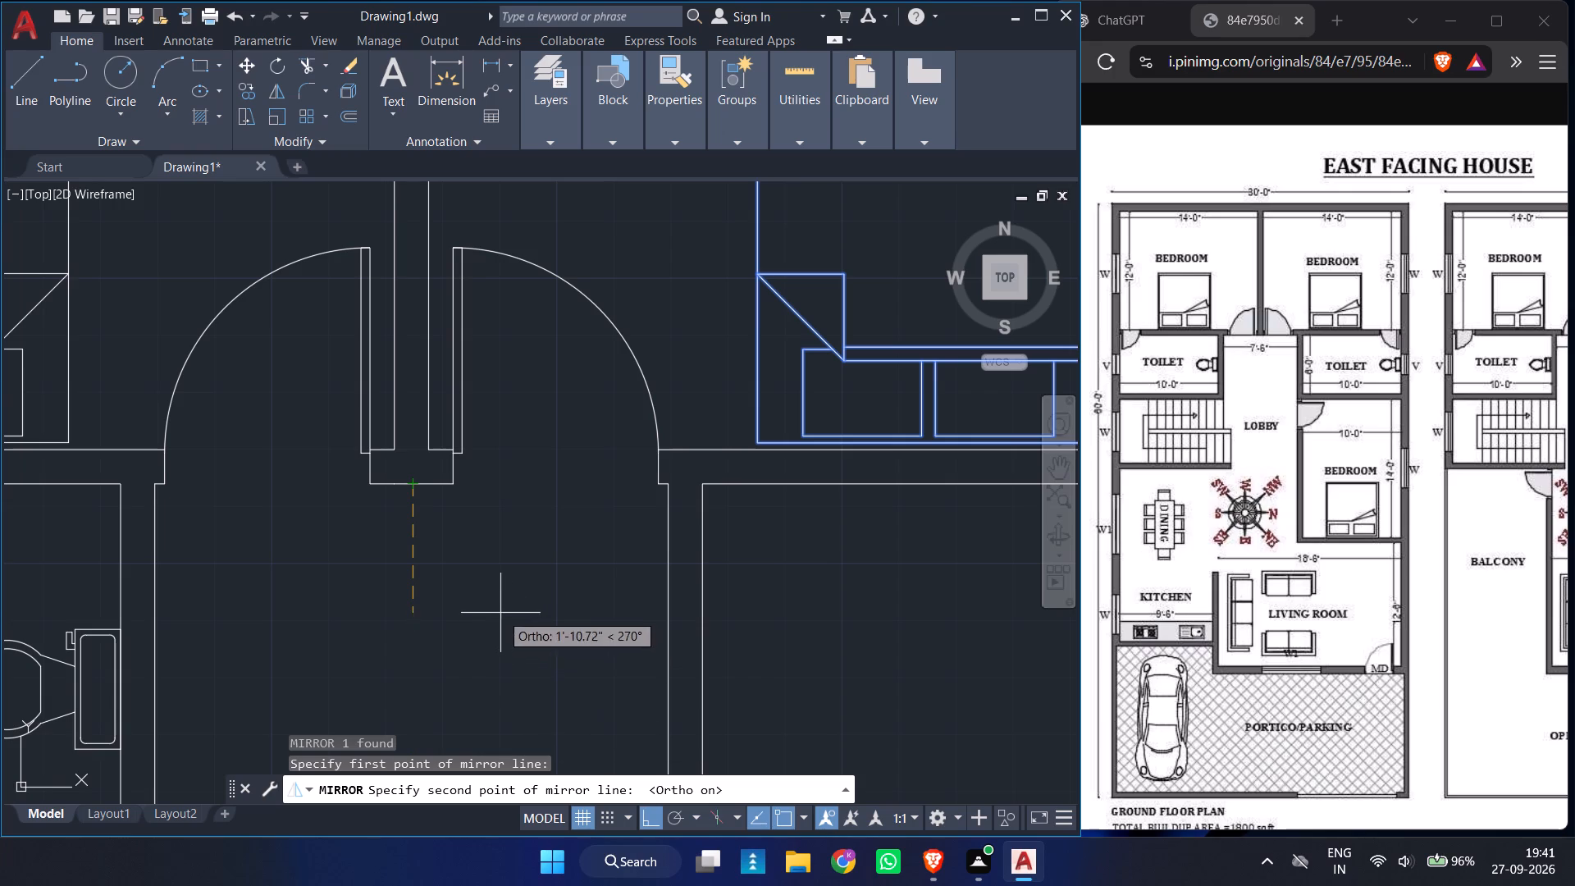
pyautogui.click(500, 613)
pyautogui.moveTo(547, 683); pyautogui.dragTo(500, 613)
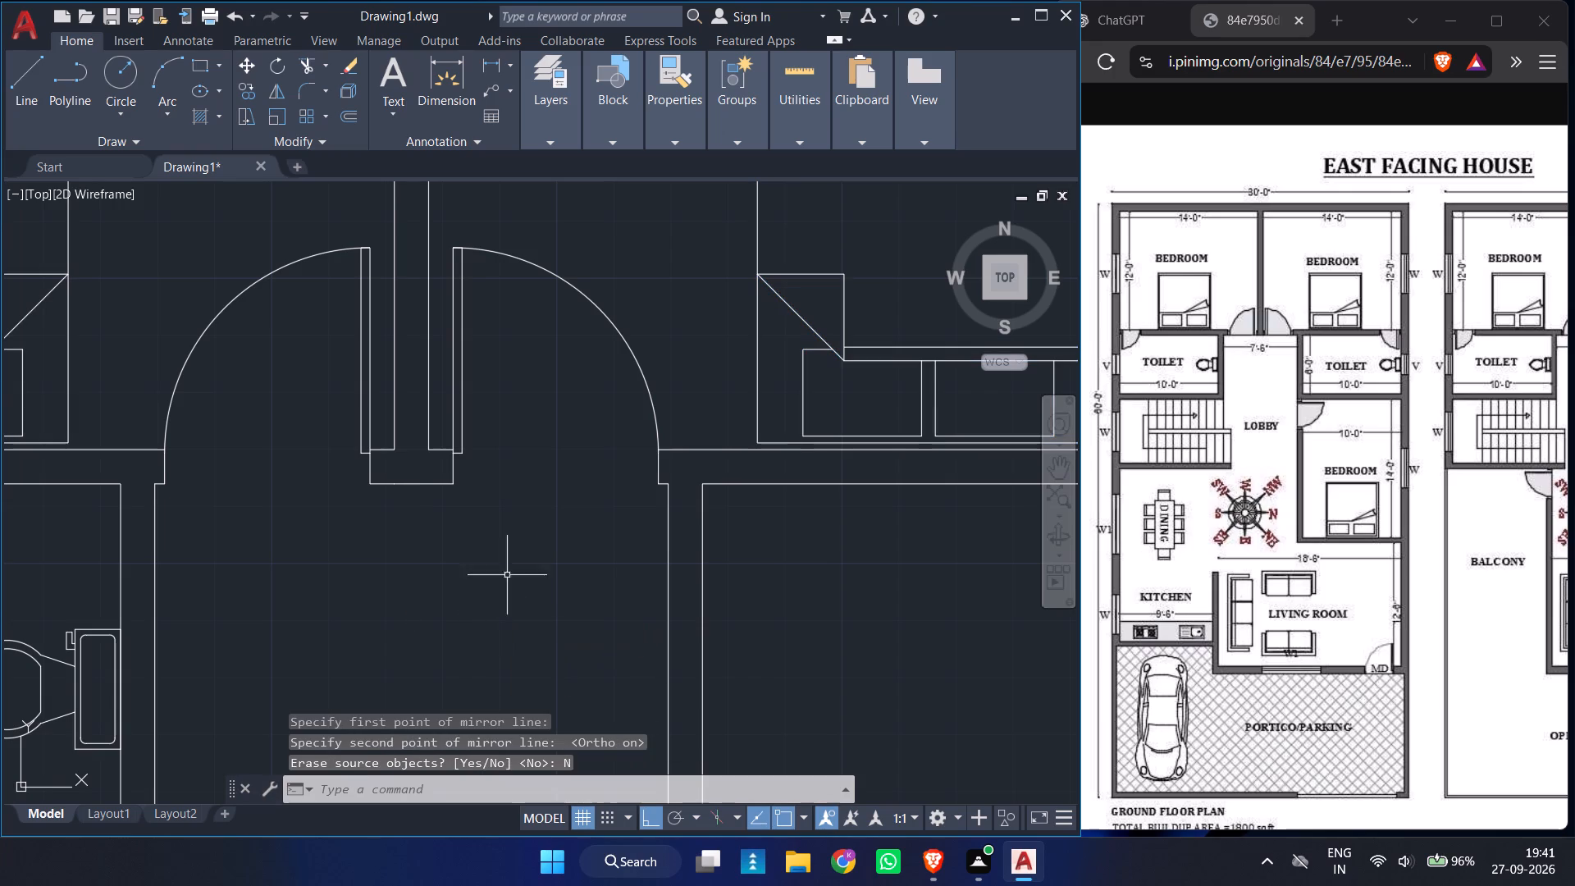
# Delete the spare queen bed lying outside the house to the southeast.
pyautogui.keyDown('ctrl'); pyautogui.scroll(-3, 606, 427); pyautogui.keyUp('ctrl')
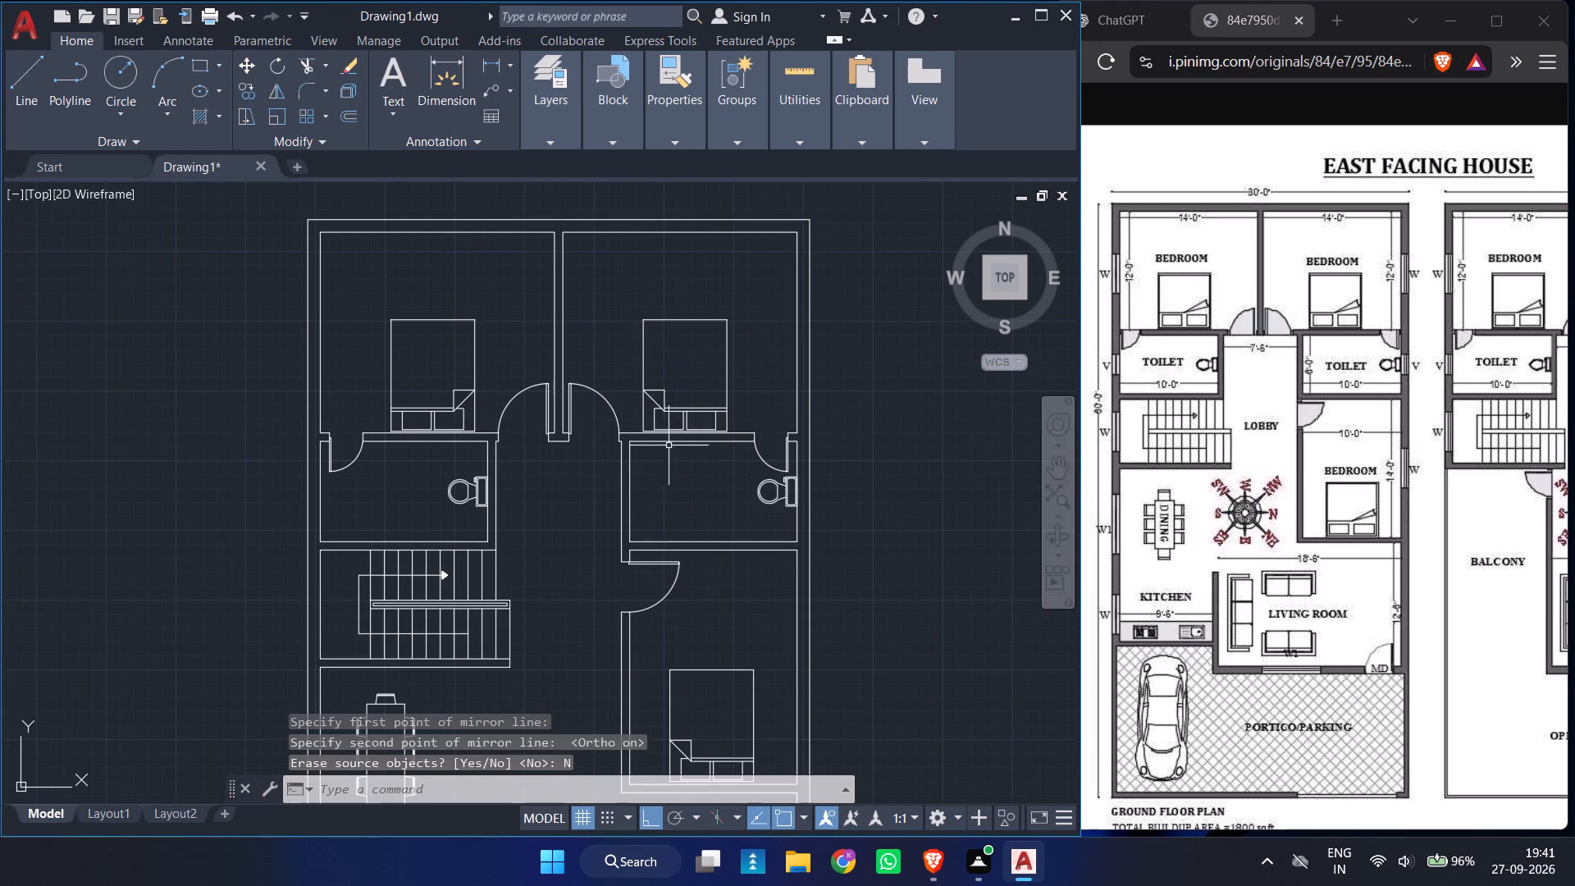
pyautogui.keyDown('ctrl'); pyautogui.scroll(-4, 678, 445); pyautogui.keyUp('ctrl')
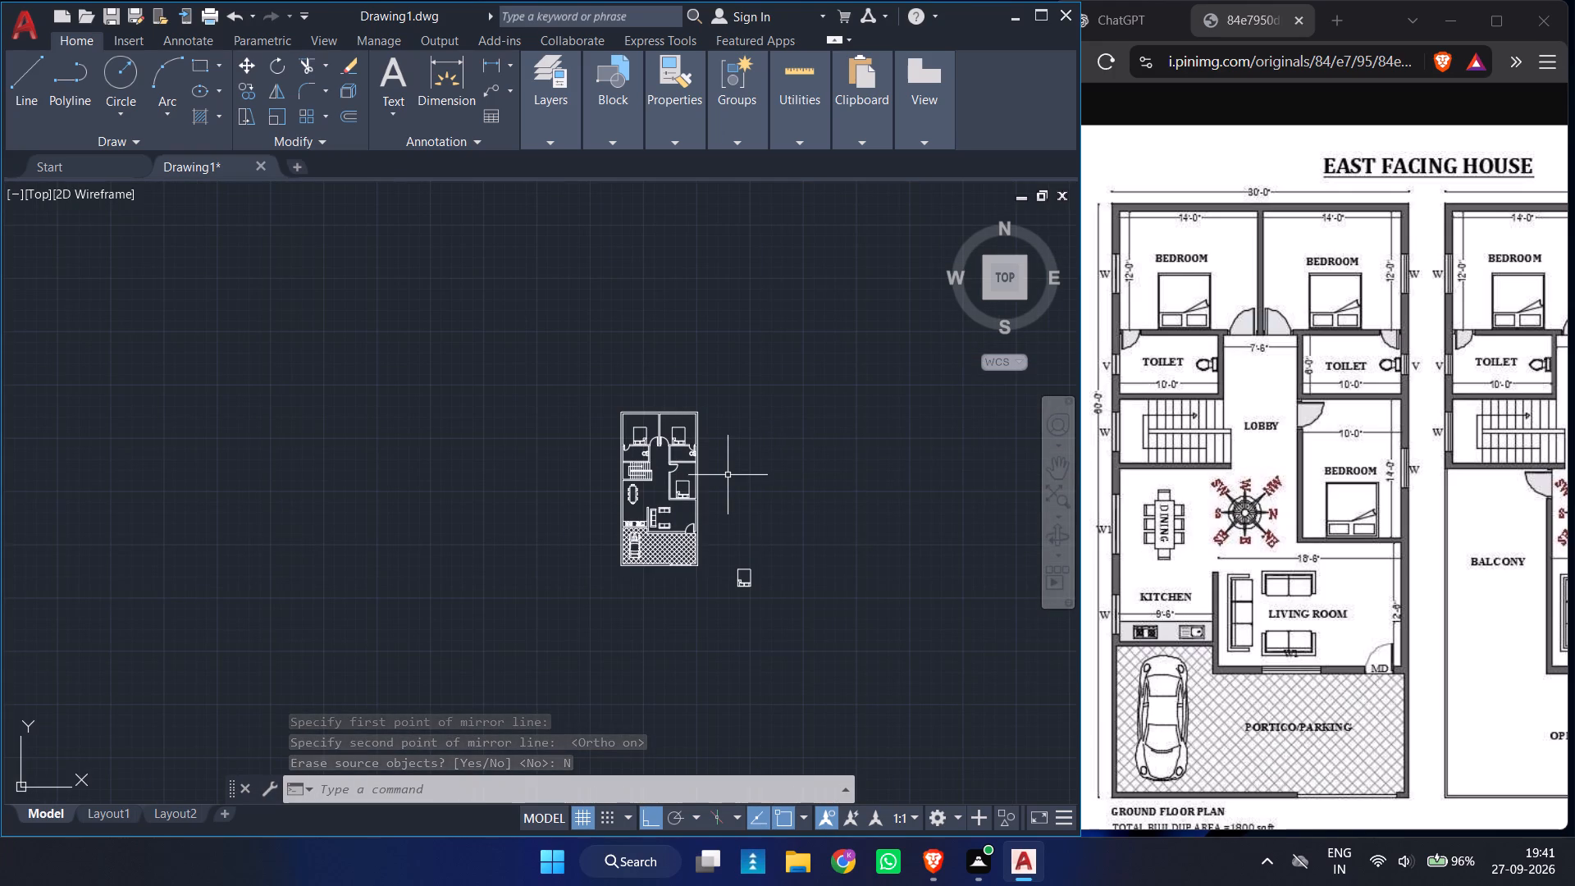
pyautogui.click(739, 570)
pyautogui.press('Delete')
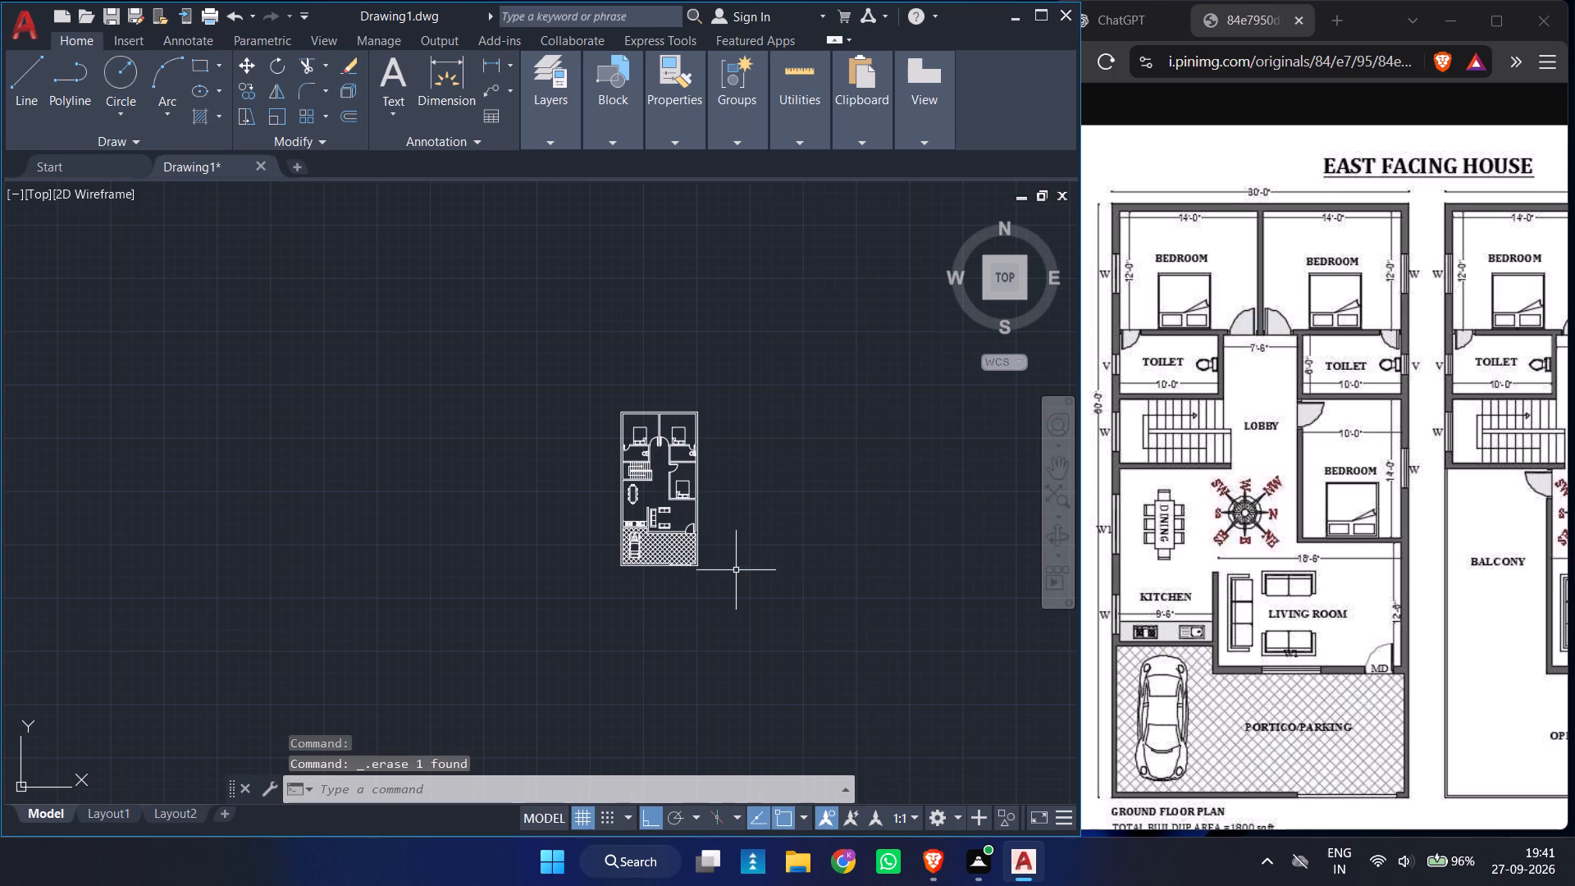
# Draw a short vertical line across the living room's south wall, near the west end of the southern sofa, as a window edge.
pyautogui.keyDown('ctrl'); pyautogui.scroll(3, 689, 557); pyautogui.keyUp('ctrl')
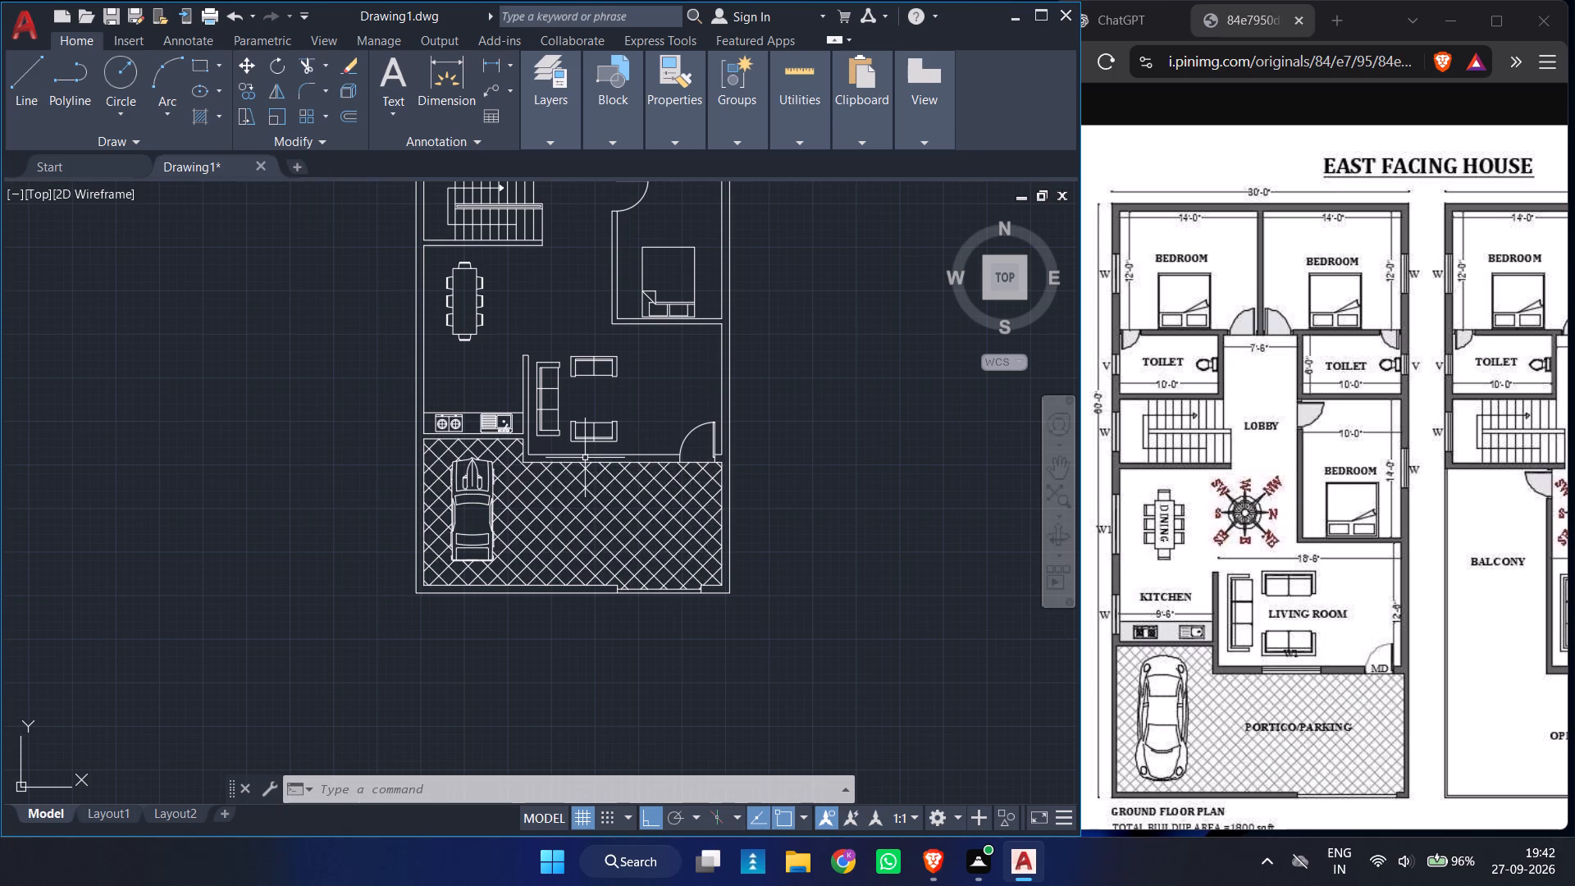
pyautogui.keyDown('ctrl'); pyautogui.scroll(3, 585, 458); pyautogui.keyUp('ctrl')
pyautogui.press('l')
pyautogui.press('Return')
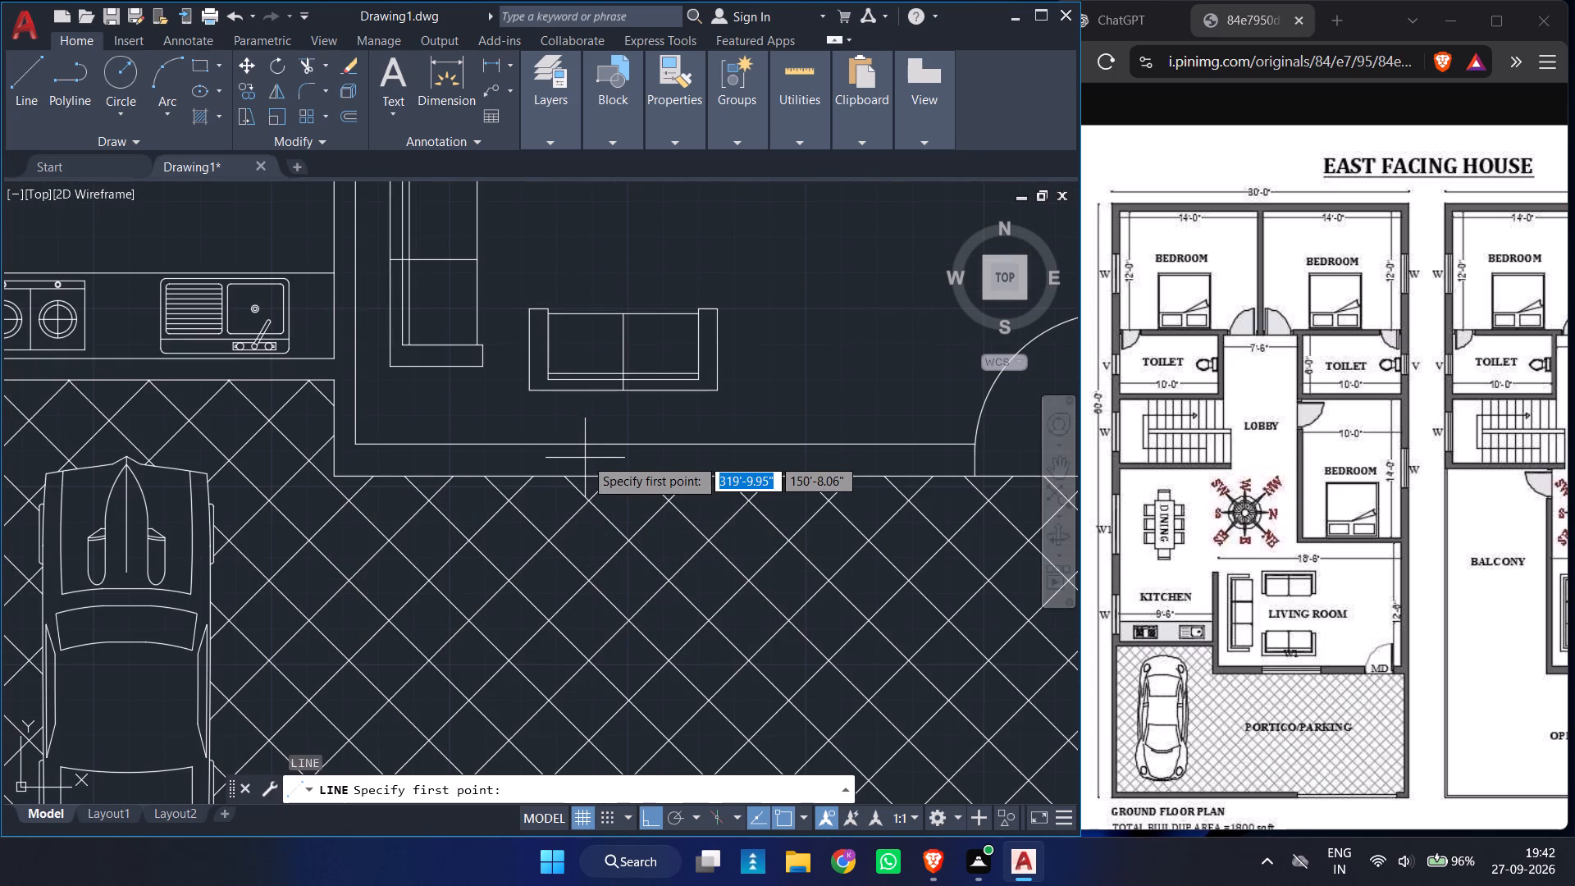
pyautogui.click(533, 444)
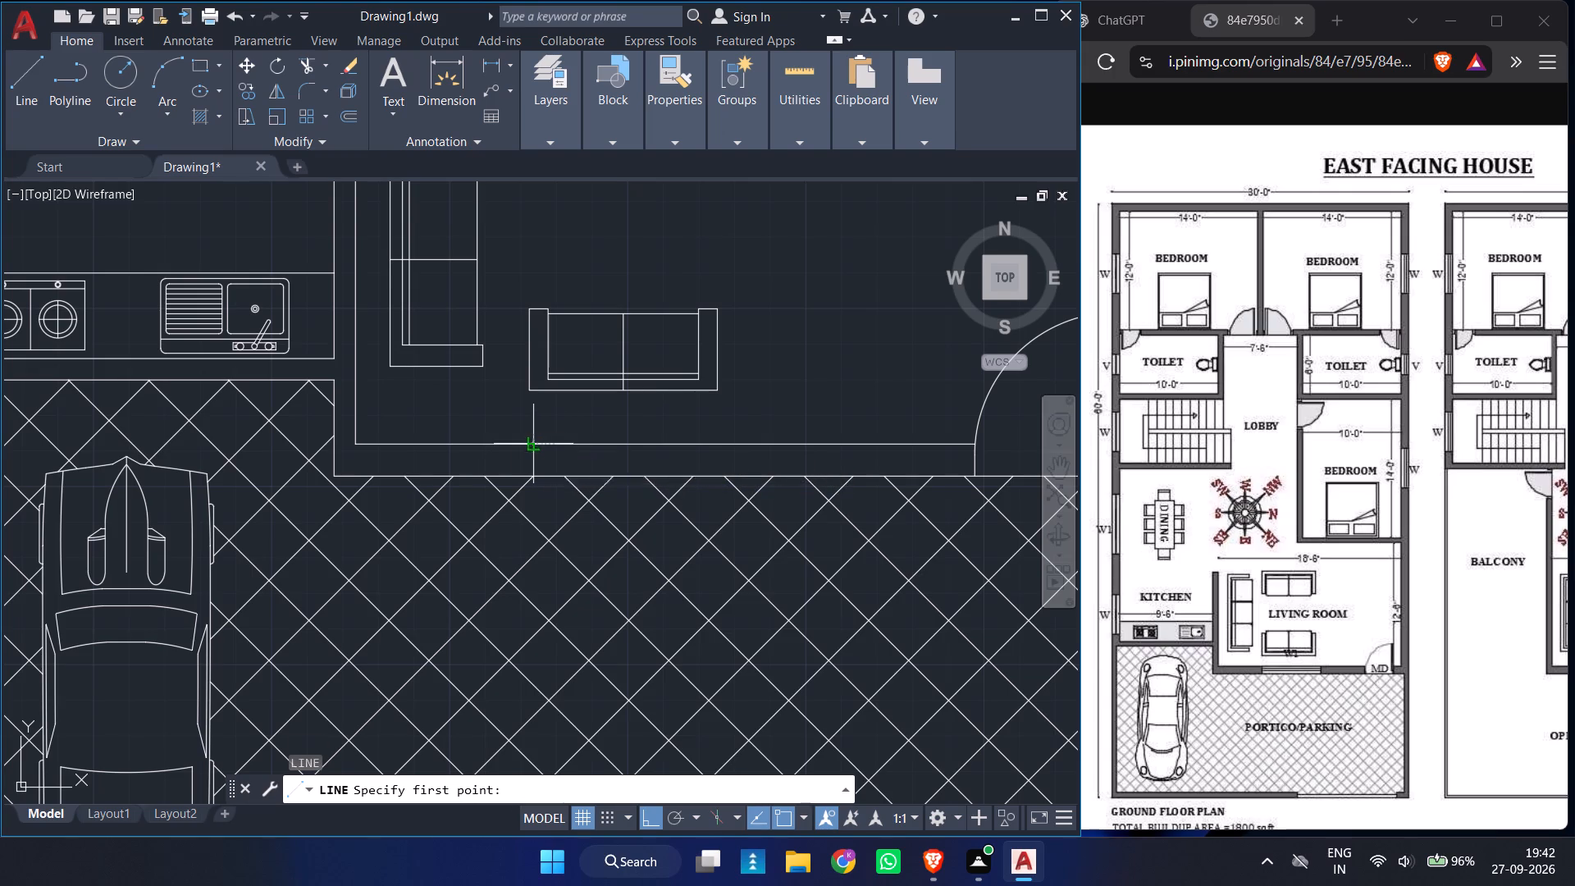
pyautogui.moveTo(539, 478); pyautogui.dragTo(664, 524)
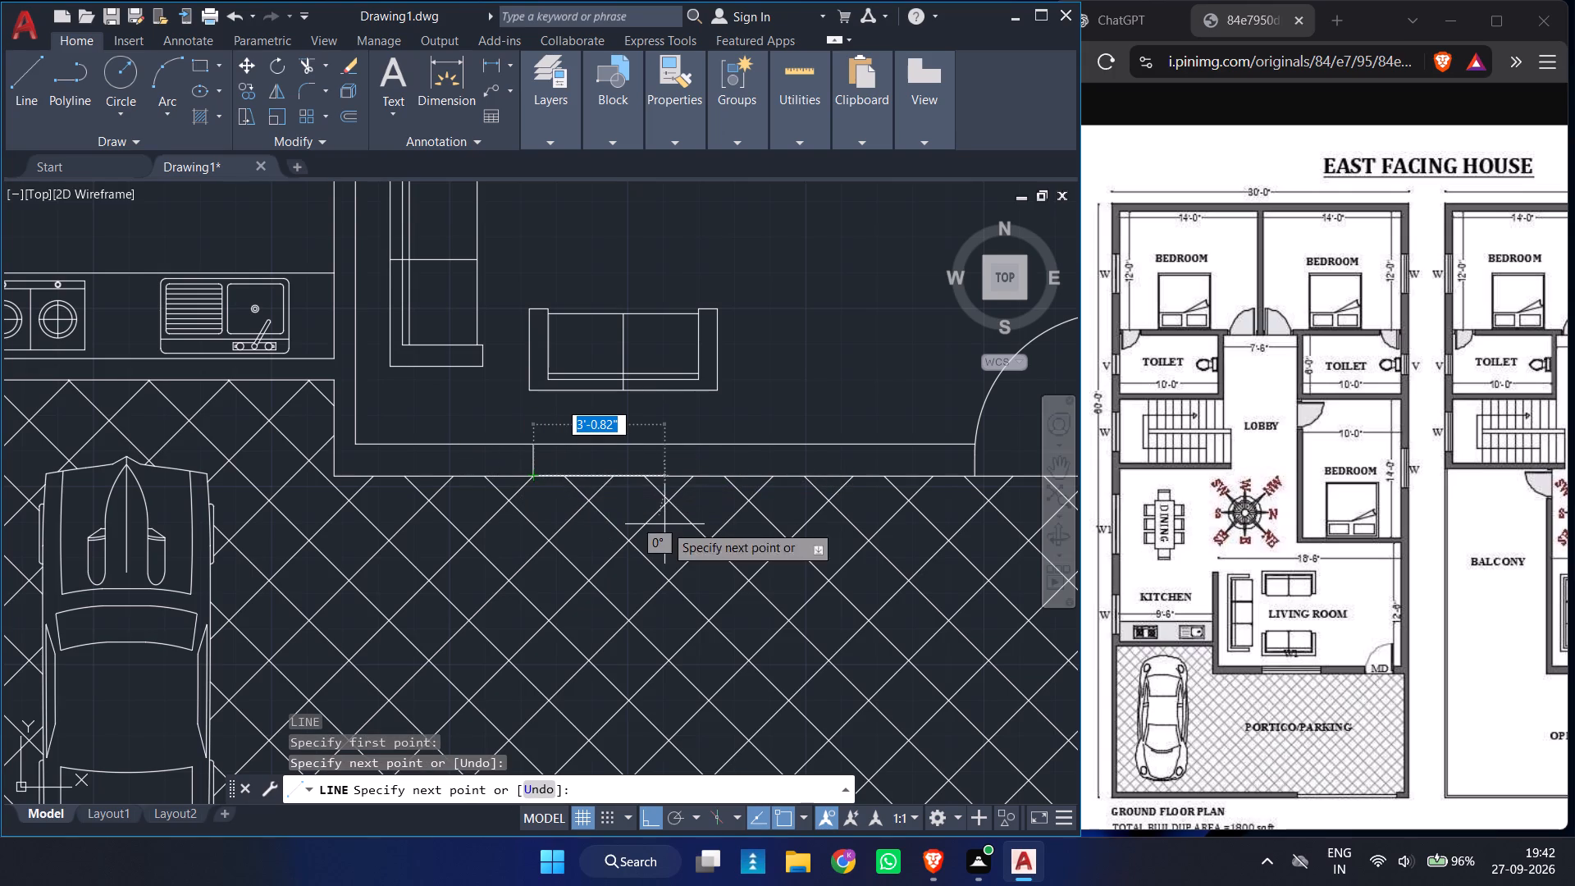
pyautogui.press('Return')
# Offset the window edge line 4.5' east along the living room's south wall.
pyautogui.press('o')
pyautogui.press('Return')
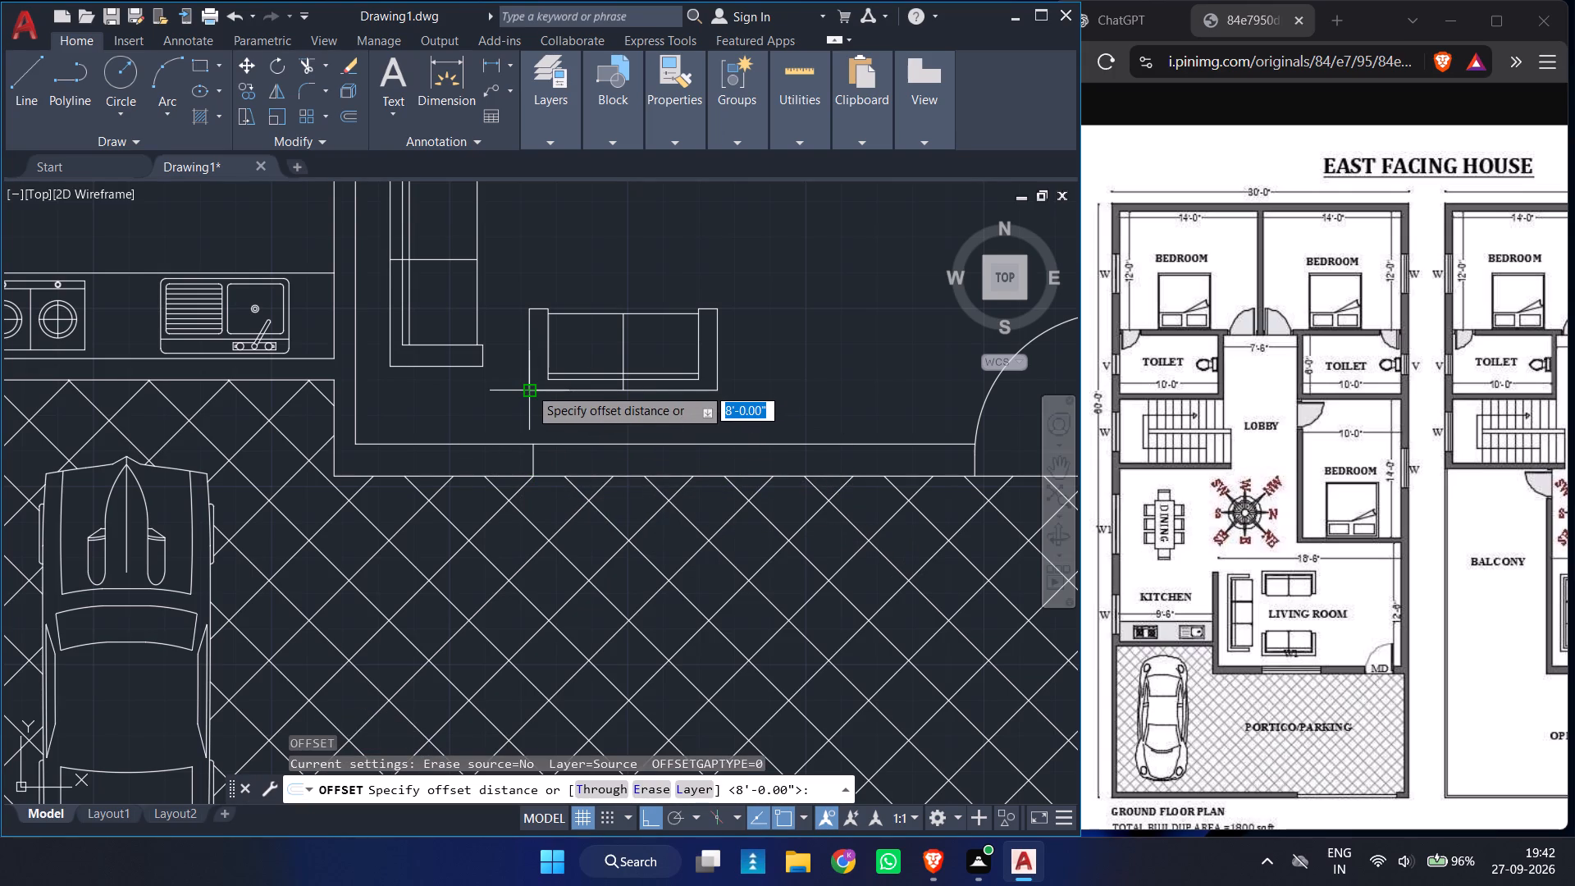
pyautogui.moveTo(529, 387); pyautogui.dragTo(702, 389)
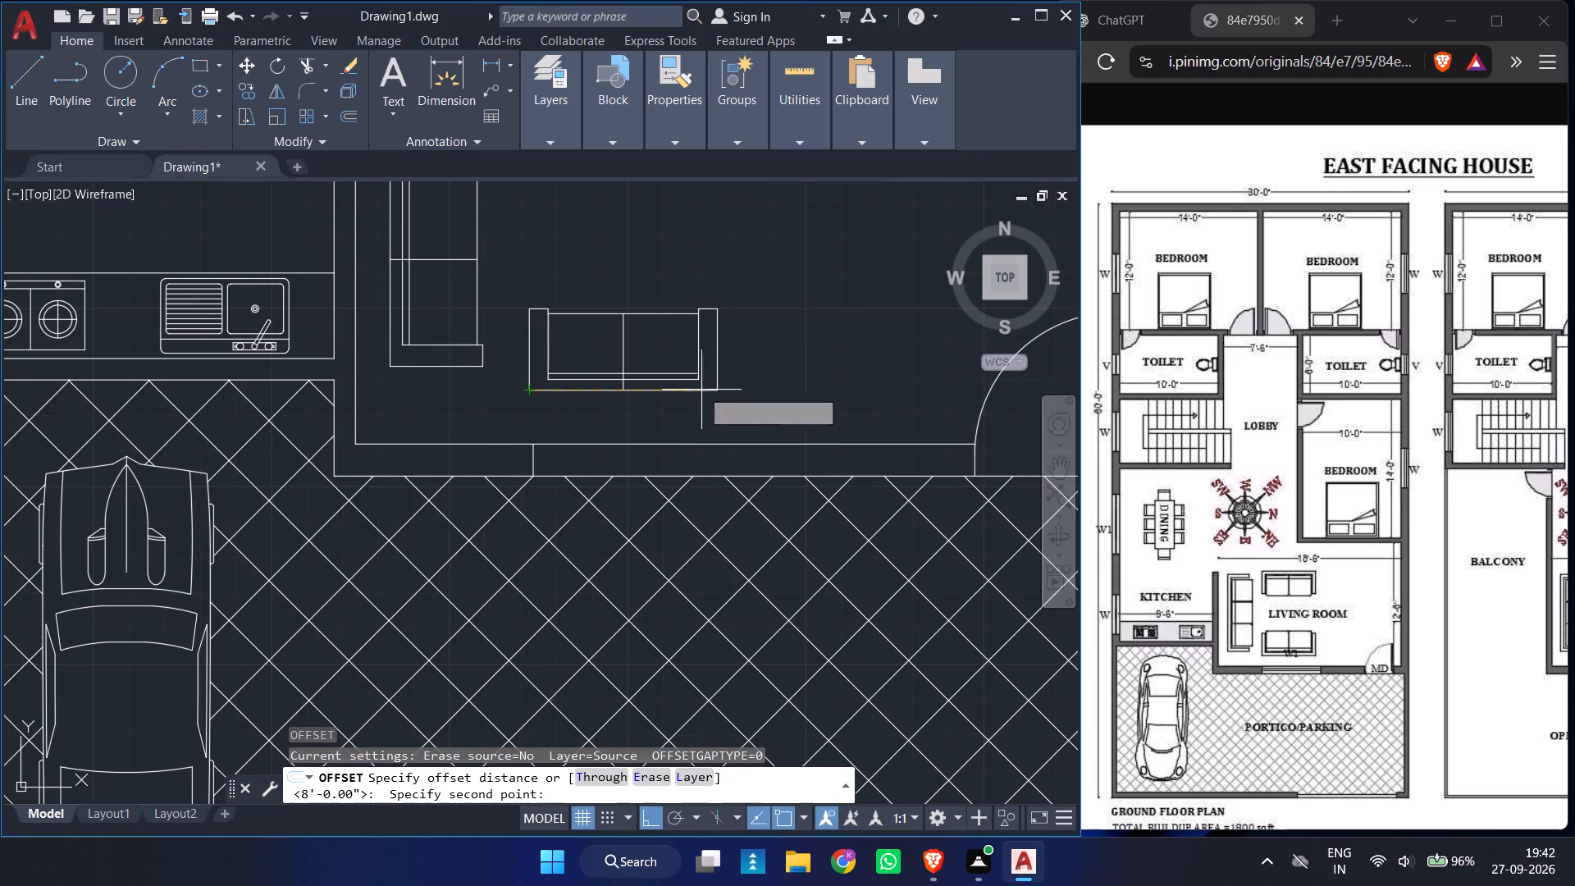
pyautogui.moveTo(702, 389); pyautogui.dragTo(718, 387)
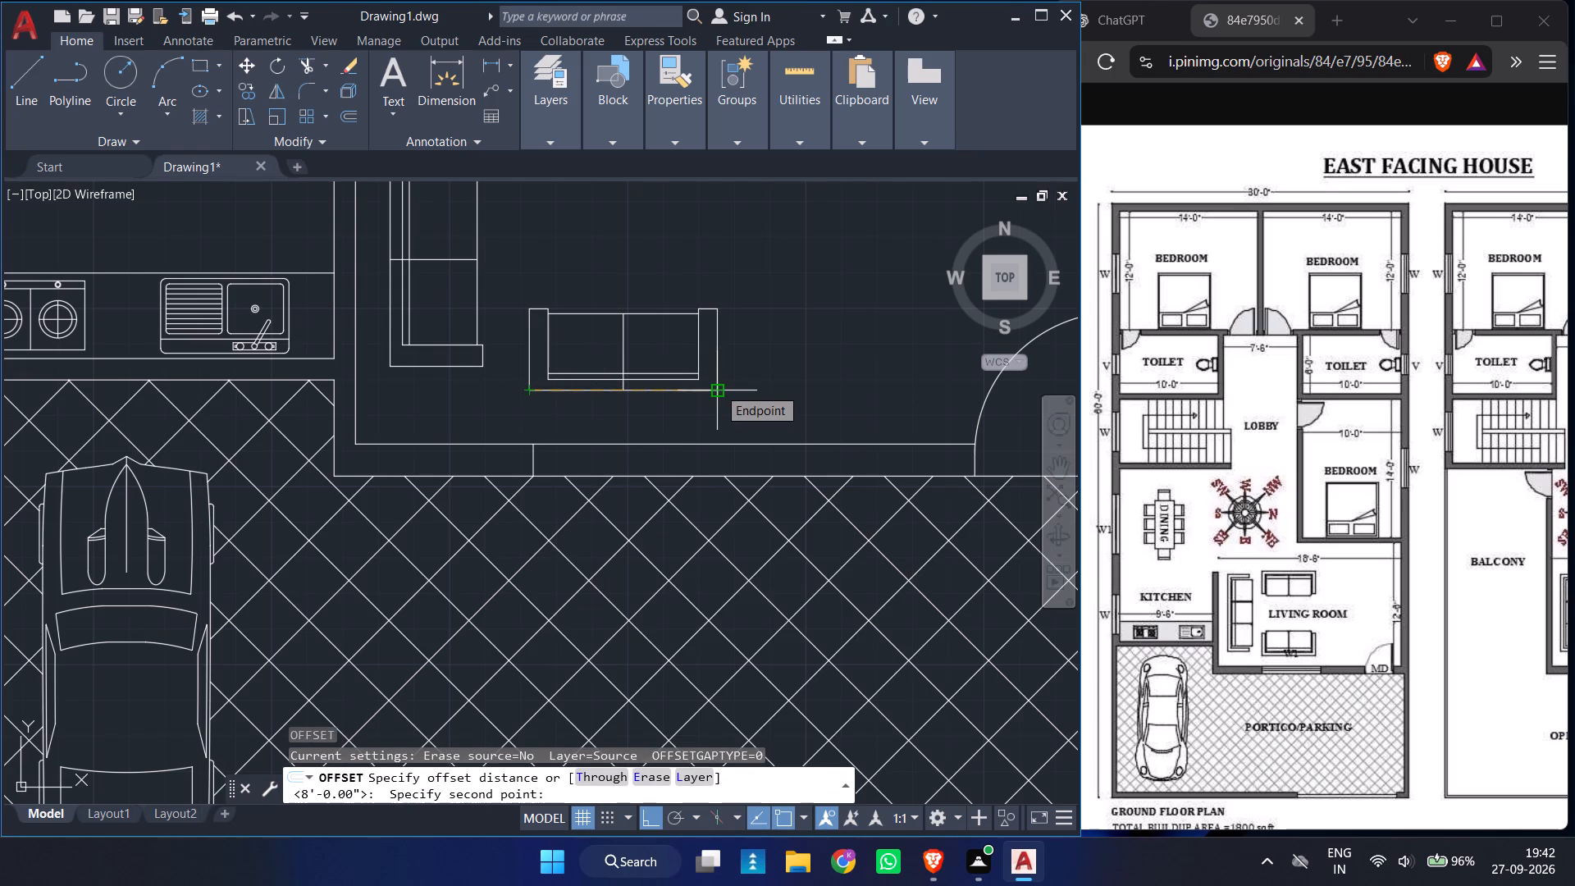
pyautogui.press('space')
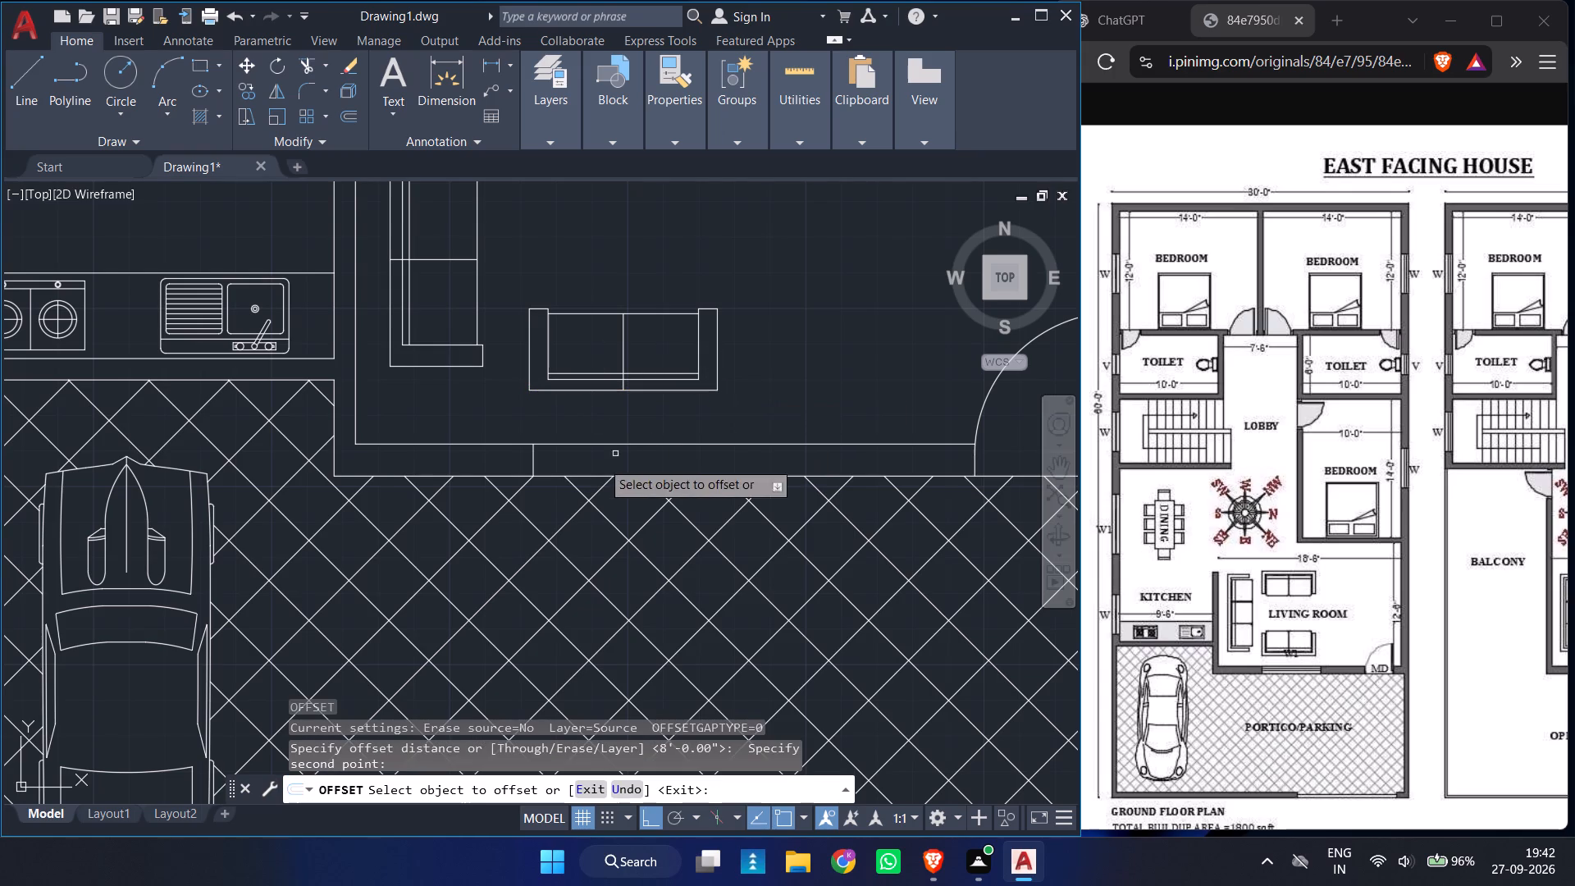
pyautogui.click(533, 464)
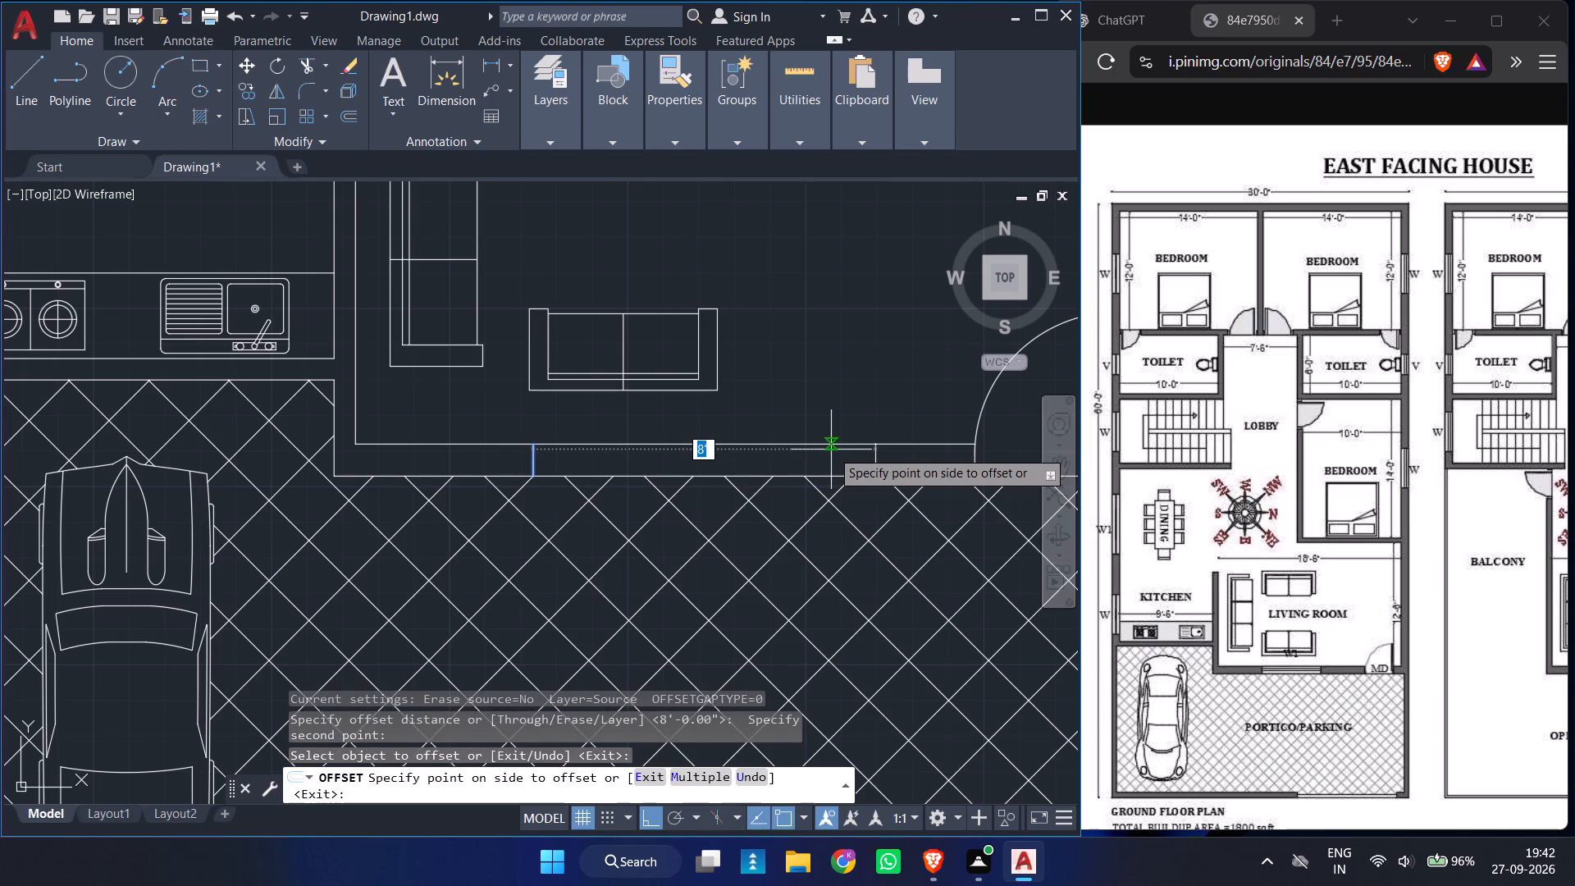
pyautogui.write("4.5'")
pyautogui.press('Return')
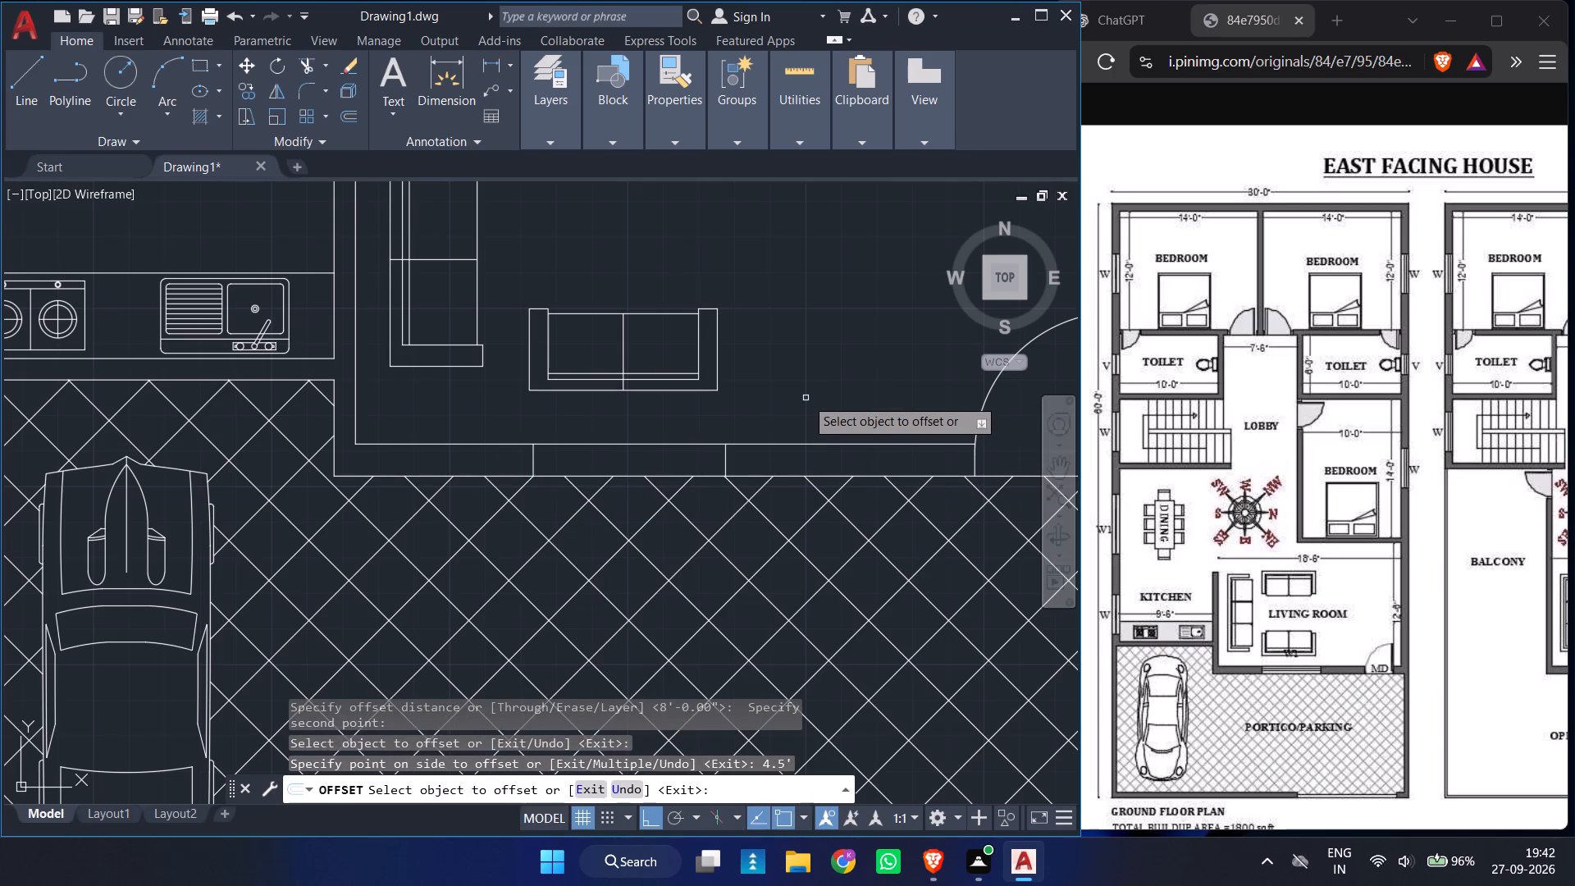
pyautogui.press('Escape')
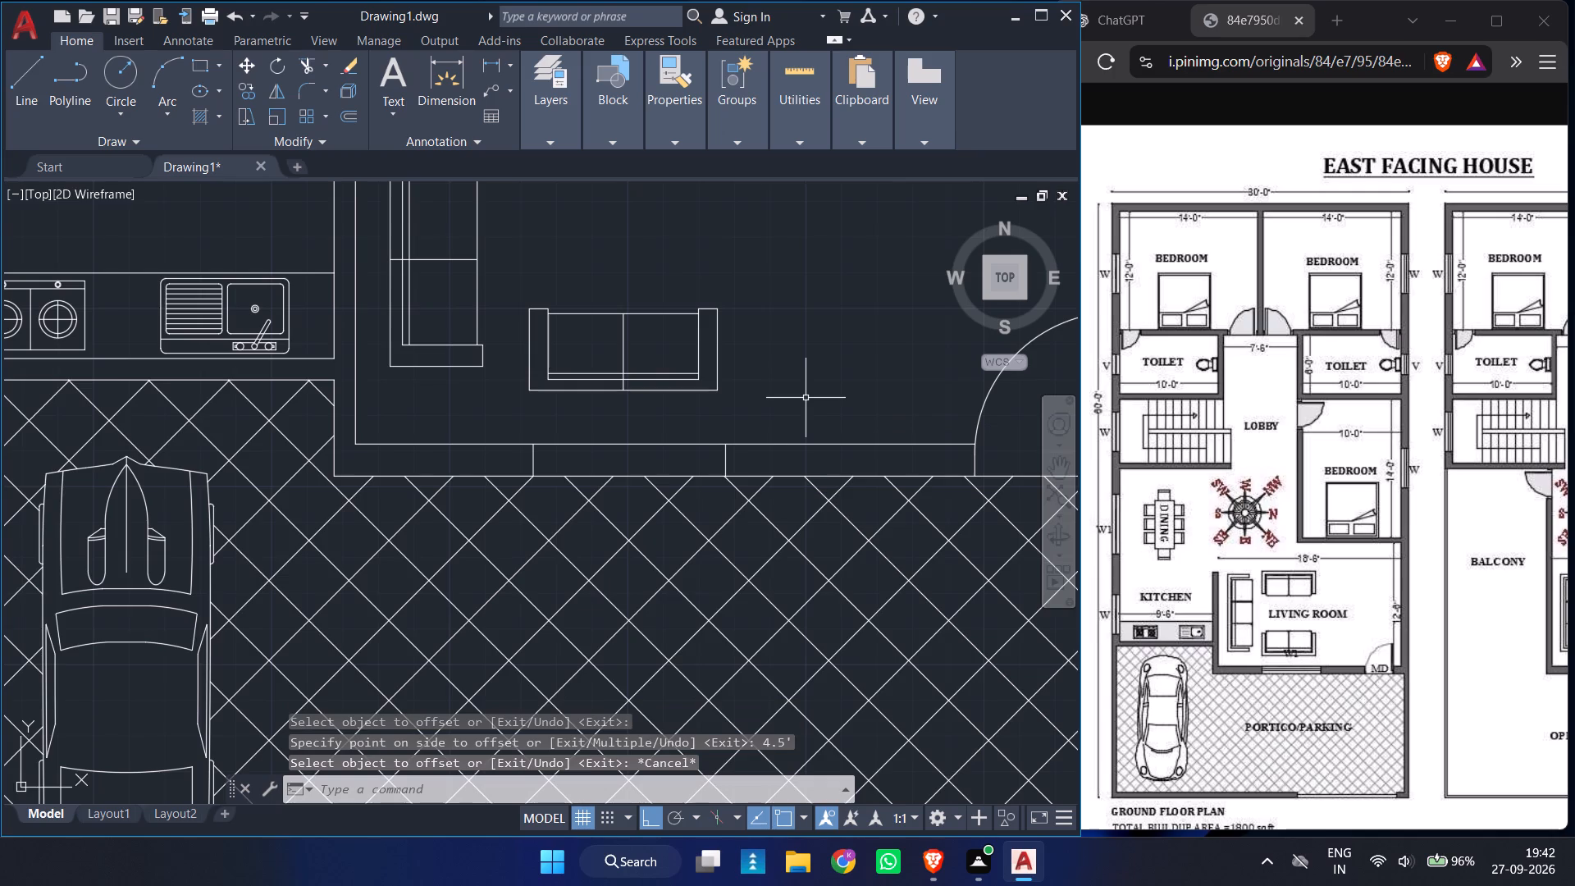
# Draw a short horizontal line across the kitchen's west wall, level with the stove burners, as a window edge.
pyautogui.keyDown('ctrl'); pyautogui.scroll(-2, 806, 398); pyautogui.keyUp('ctrl')
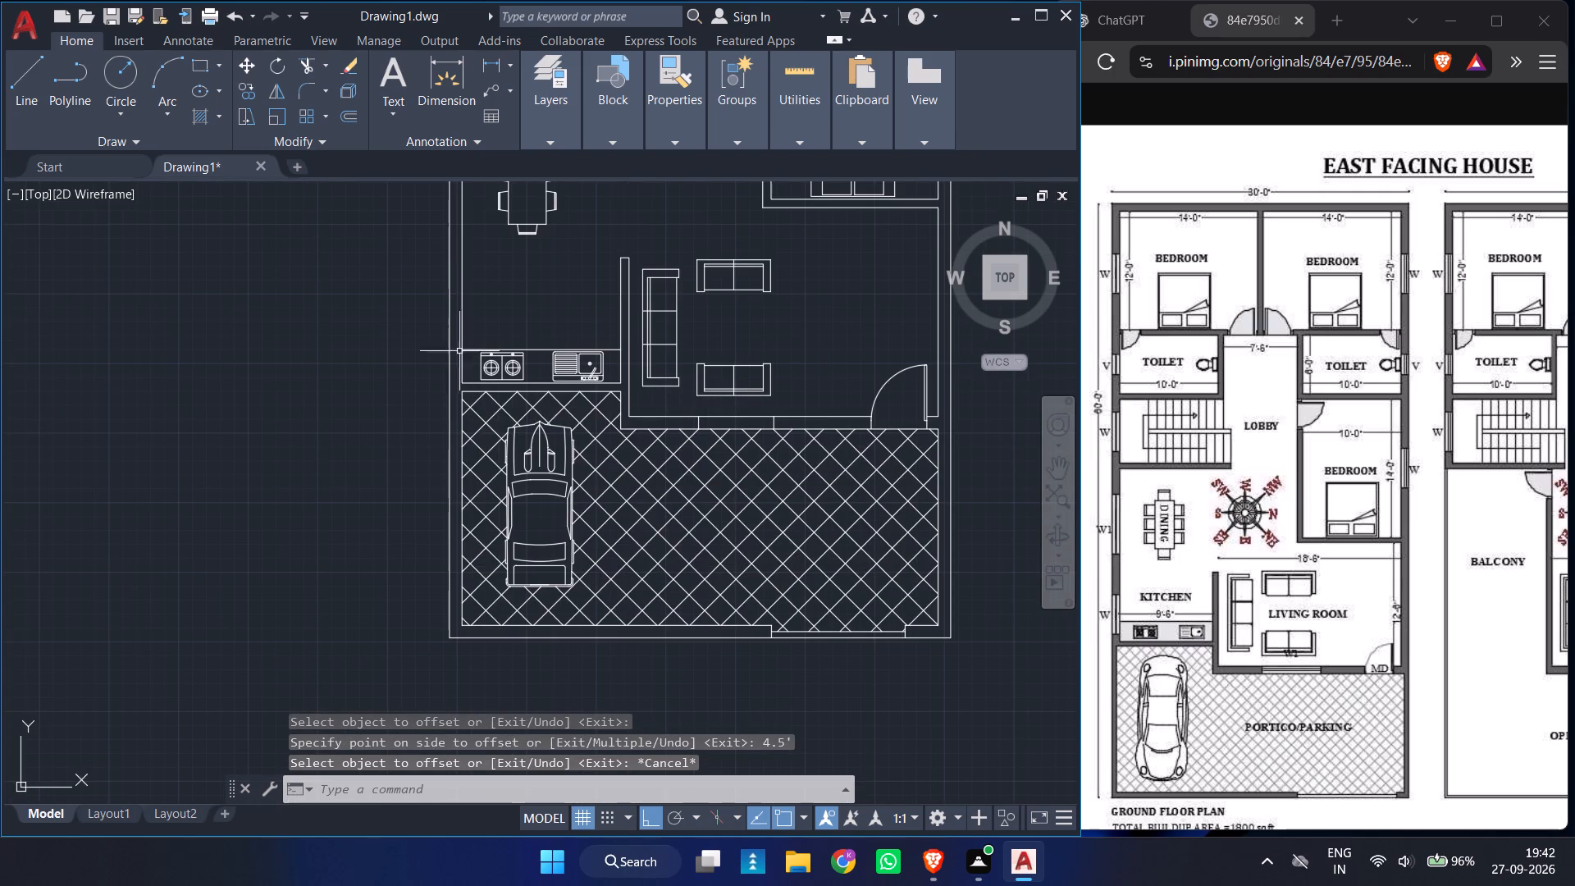
pyautogui.keyDown('ctrl'); pyautogui.scroll(3, 467, 313); pyautogui.keyUp('ctrl')
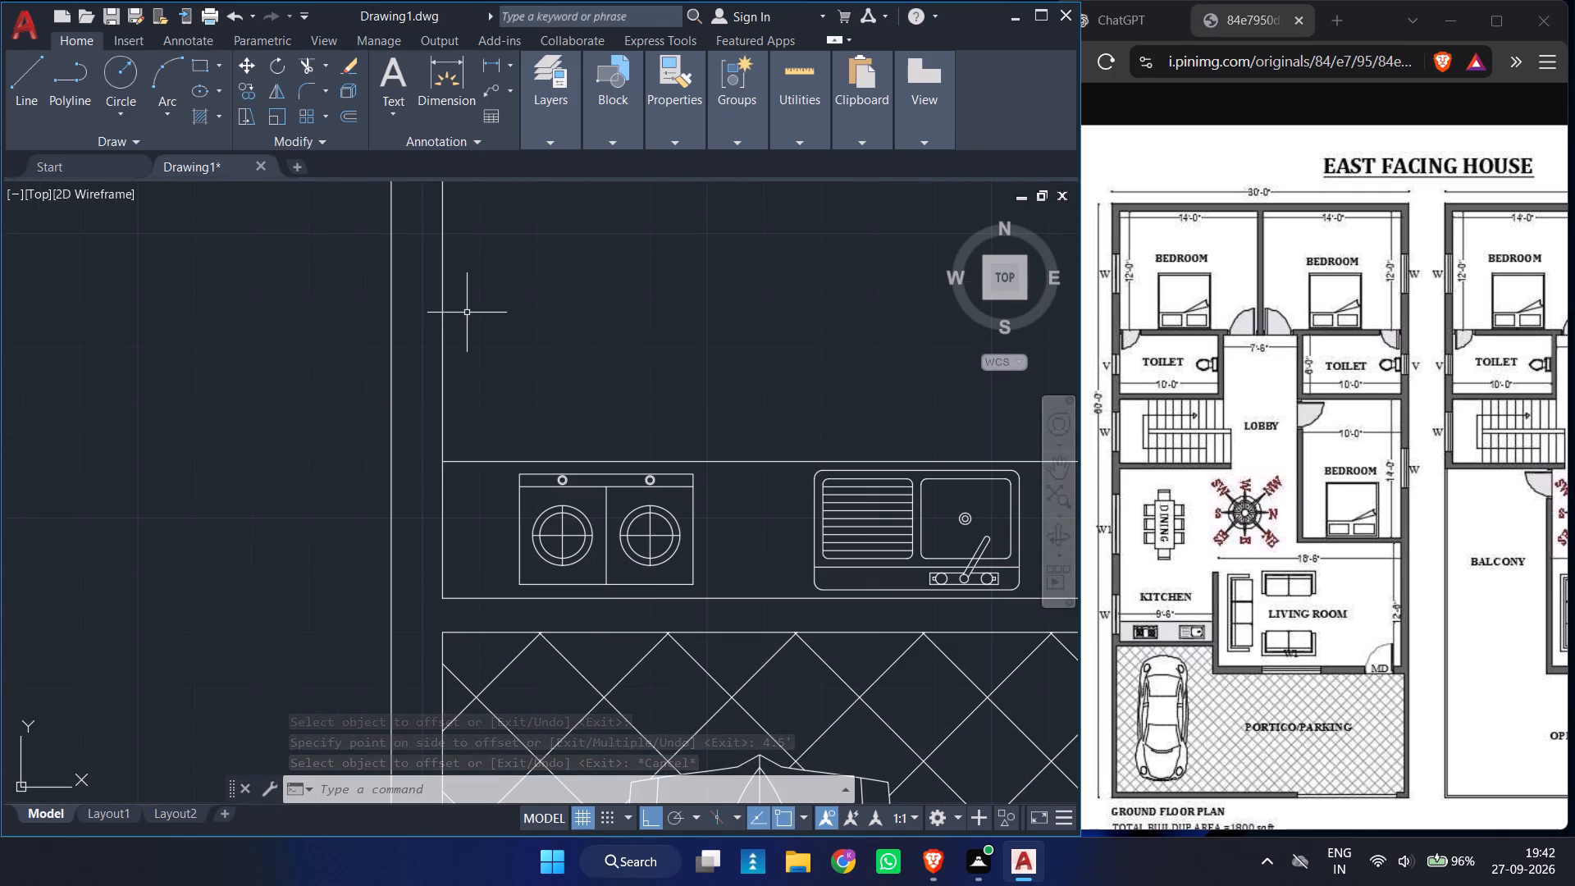
pyautogui.press('l')
pyautogui.press('Return')
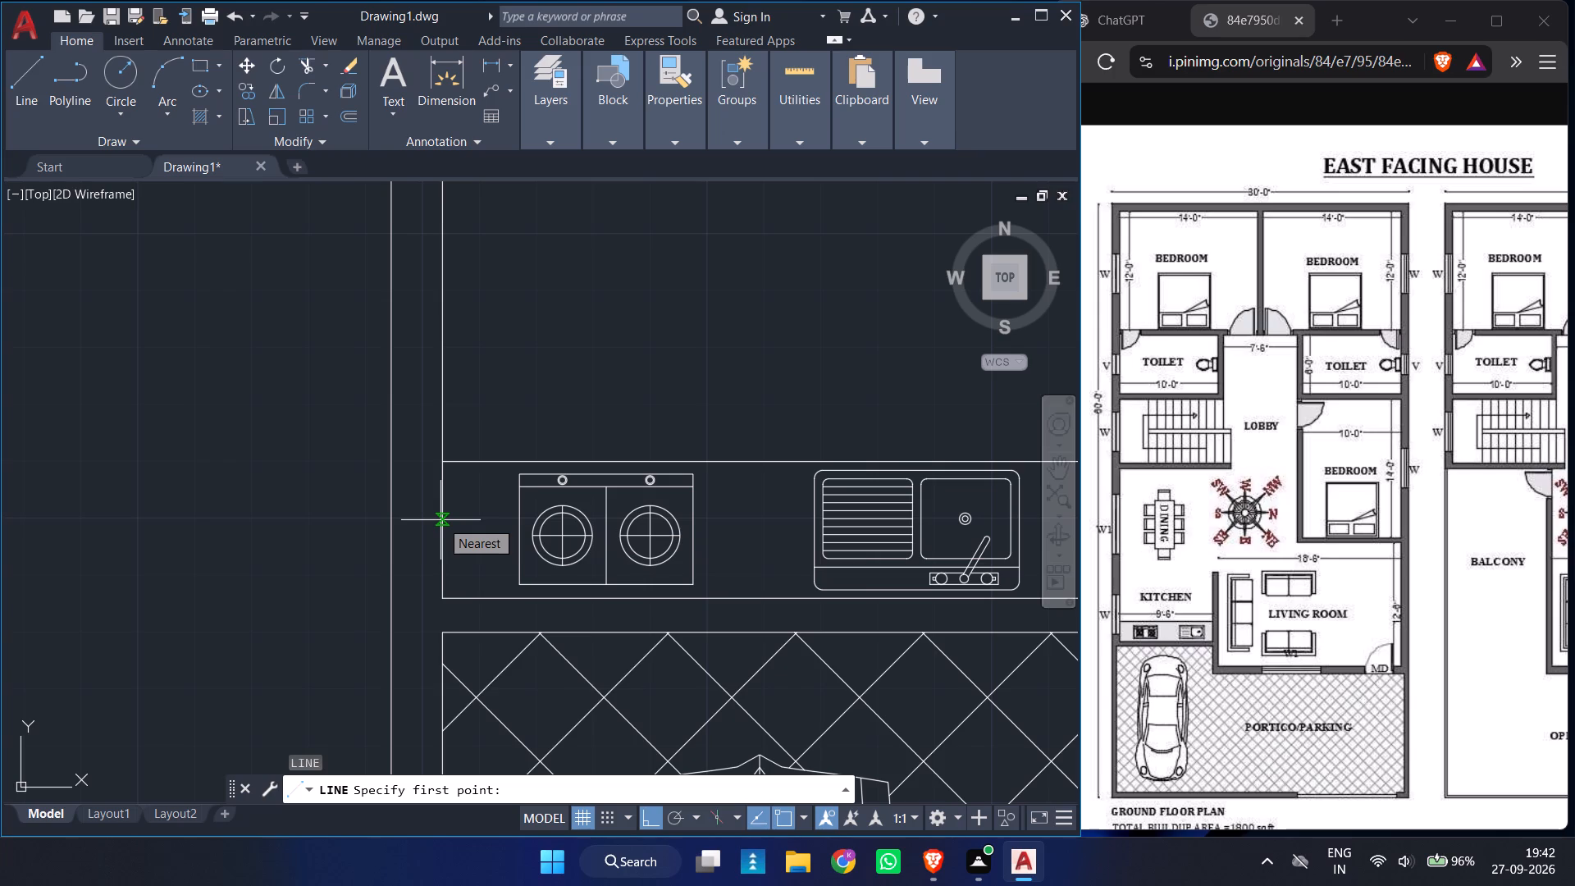
pyautogui.click(442, 531)
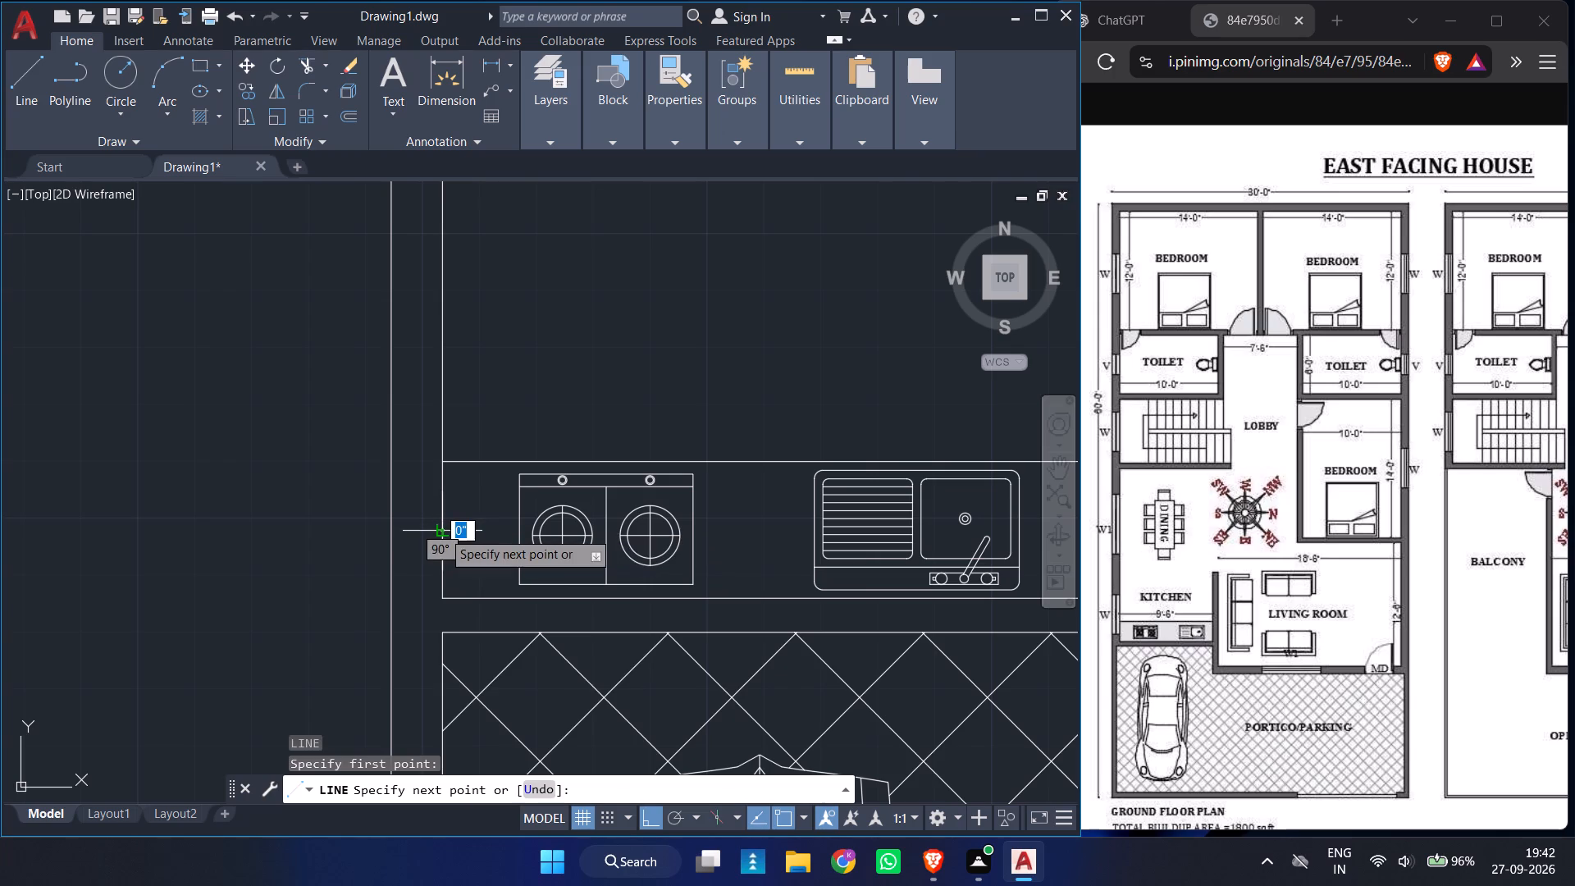
pyautogui.click(391, 527)
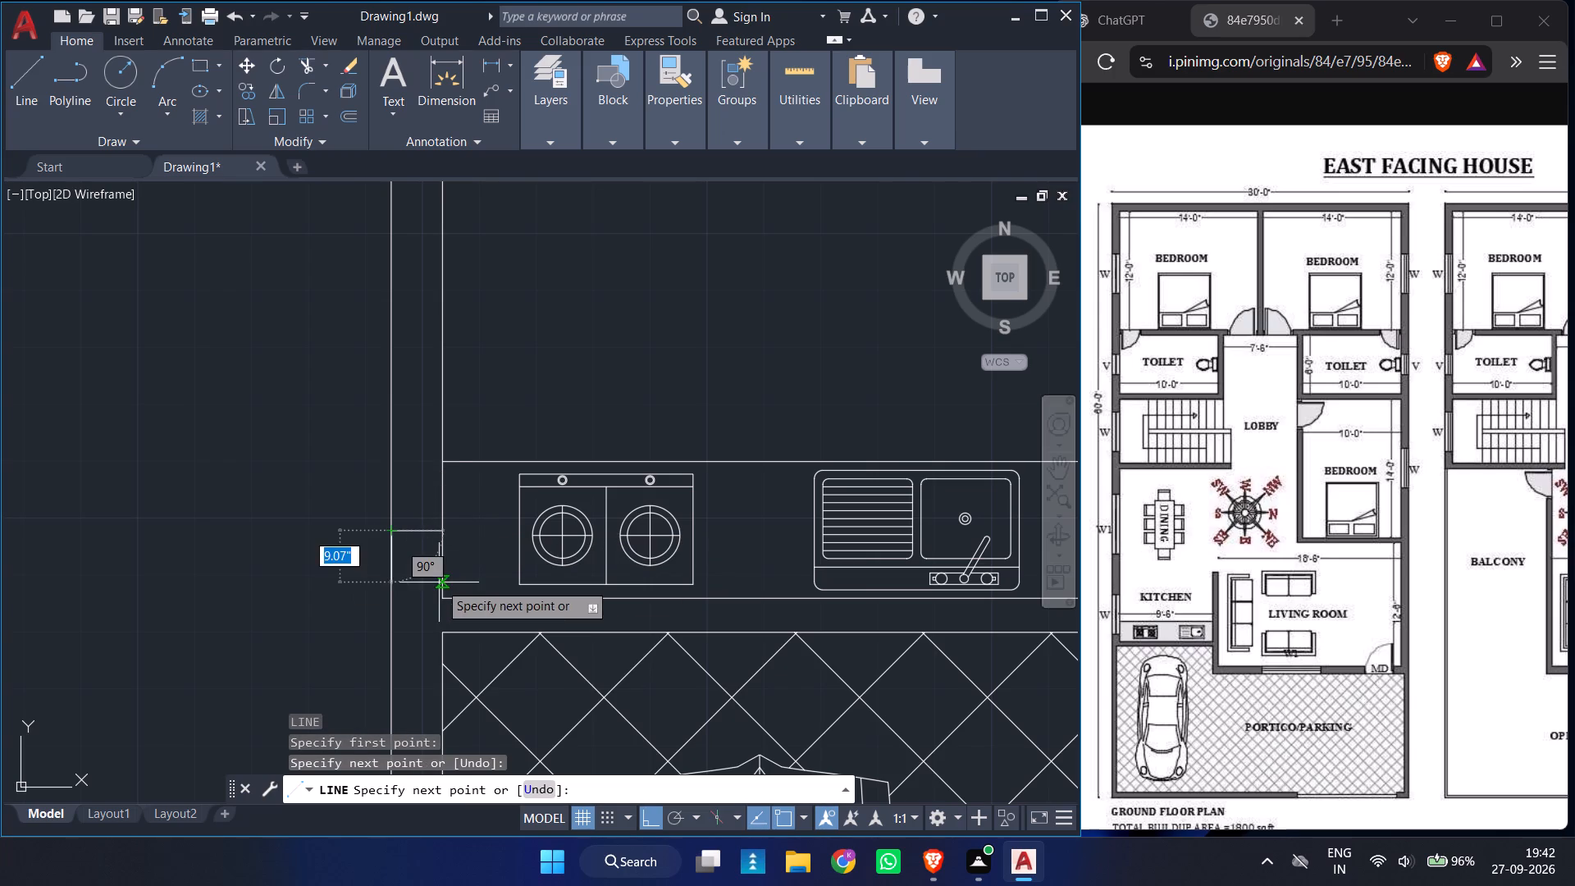
pyautogui.press('Return')
# Offset the window edge line beside the stove 2.5' north along the kitchen's west wall.
pyautogui.press('o')
pyautogui.press('Return')
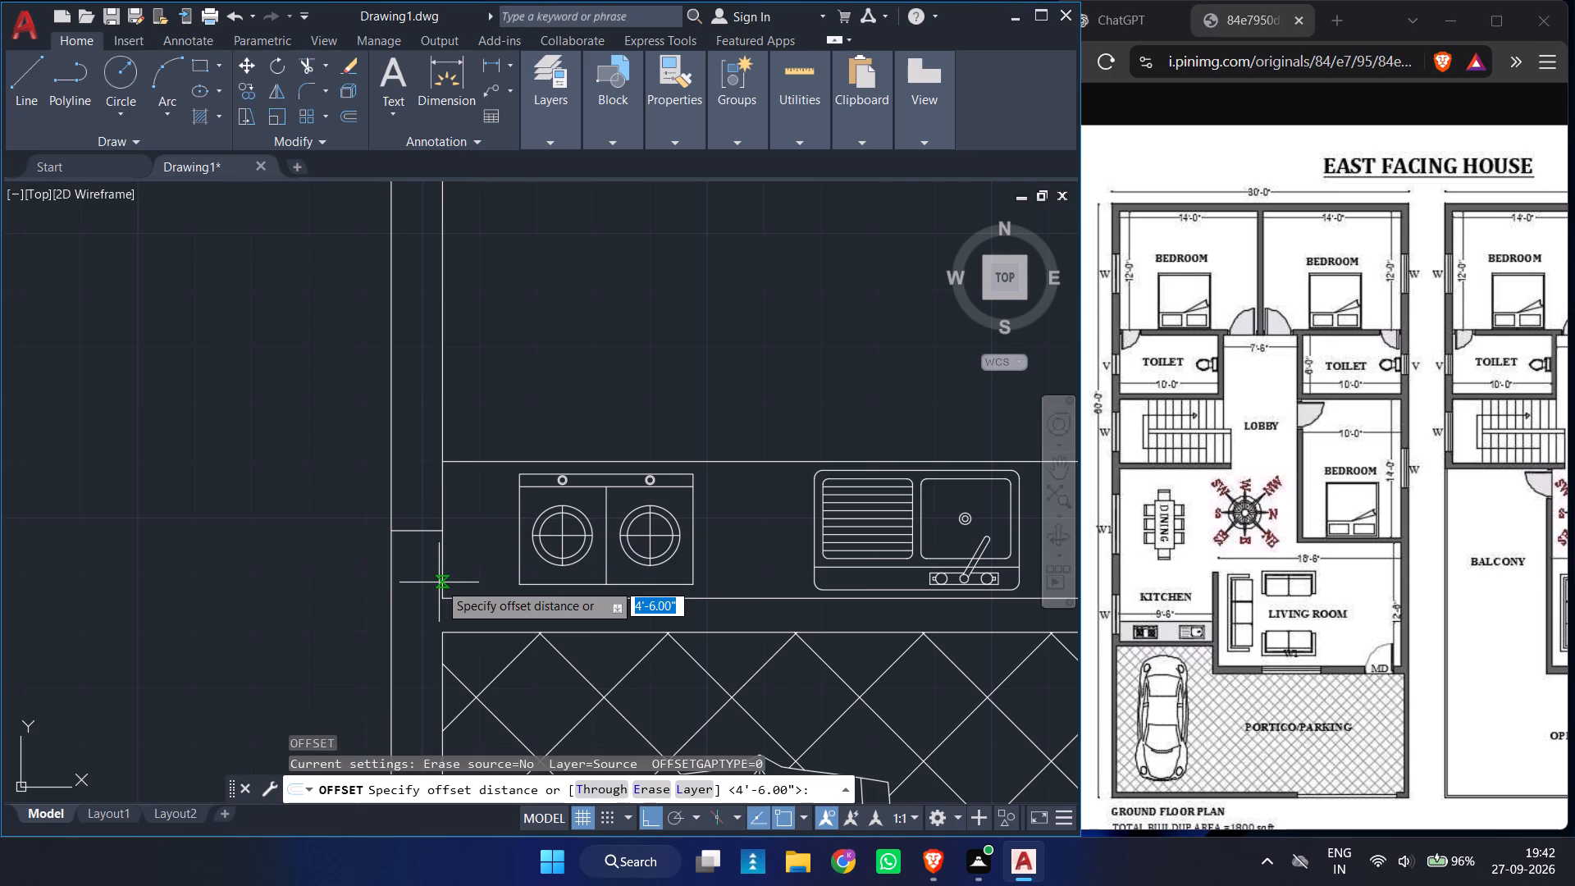
pyautogui.press('2')
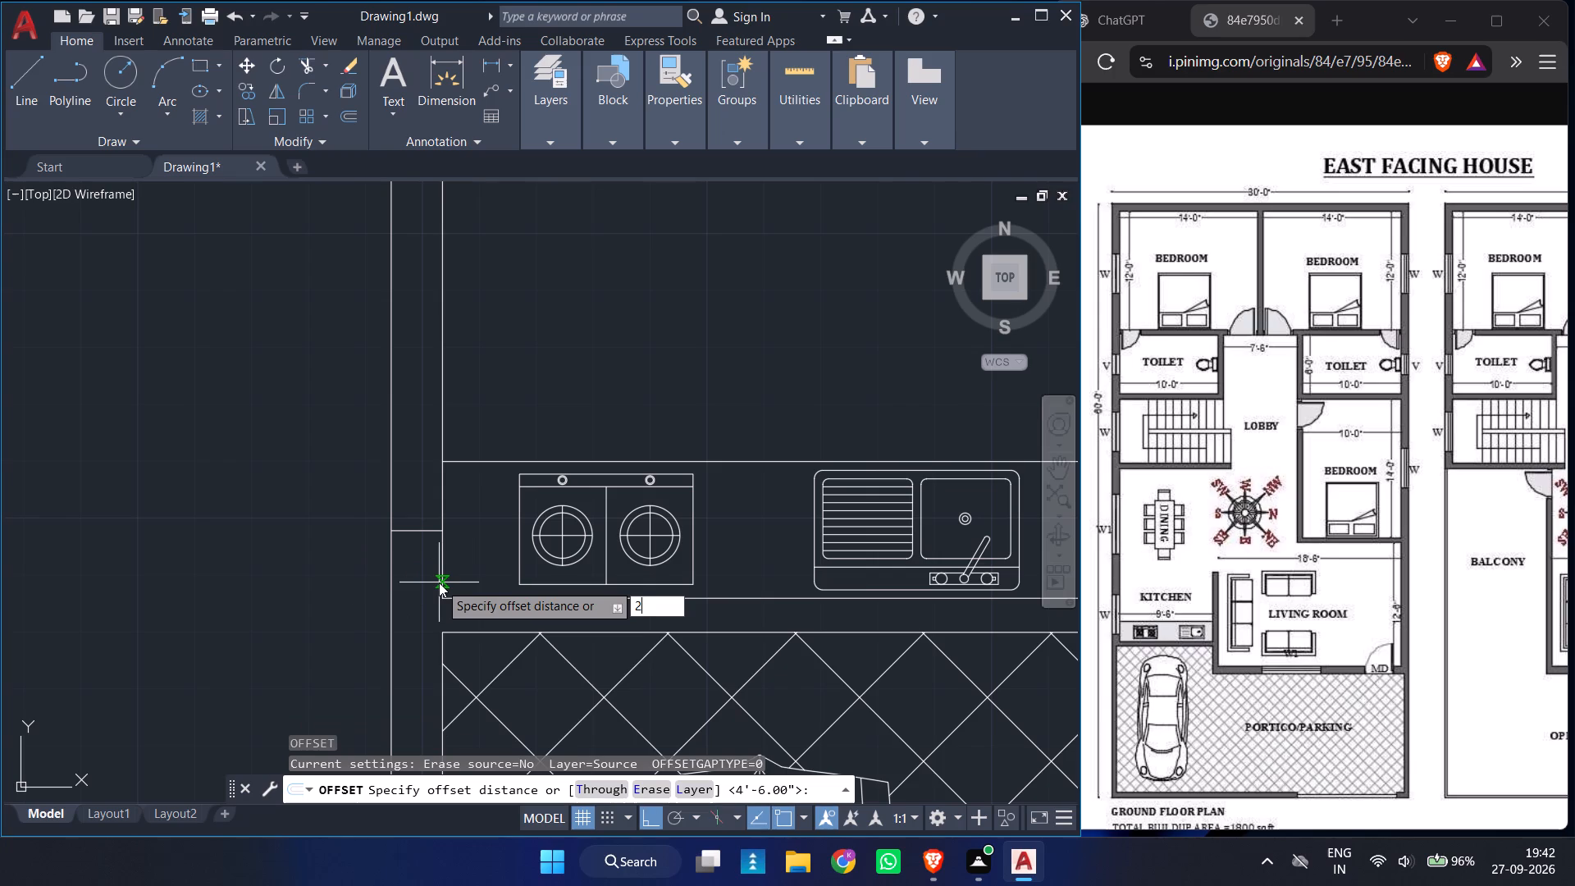
pyautogui.press('.')
pyautogui.write("5'")
pyautogui.press('Return')
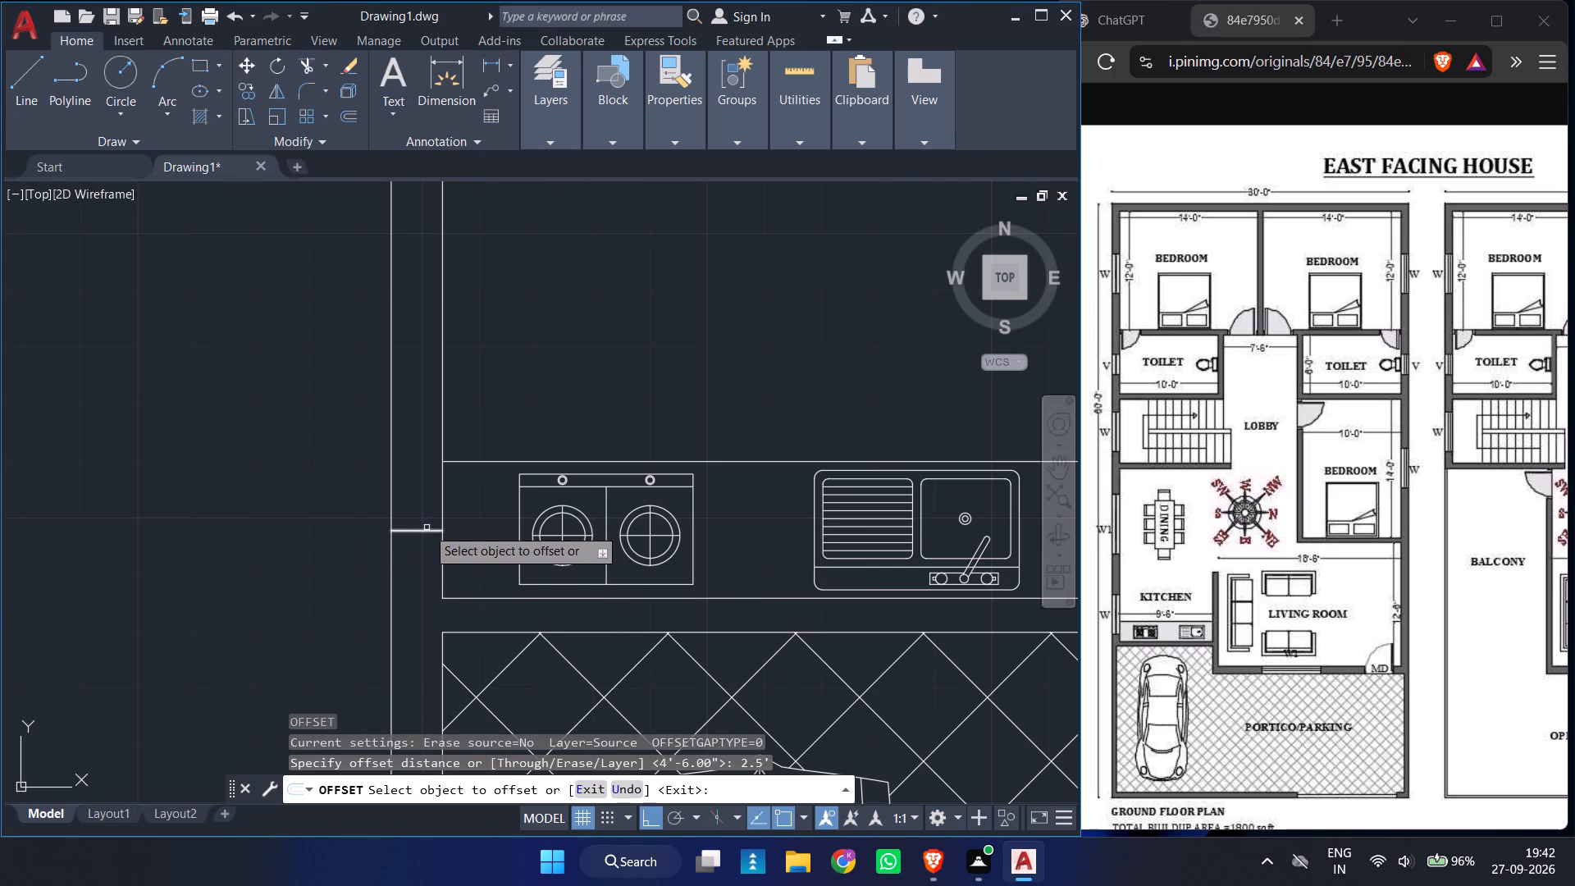
pyautogui.click(427, 527)
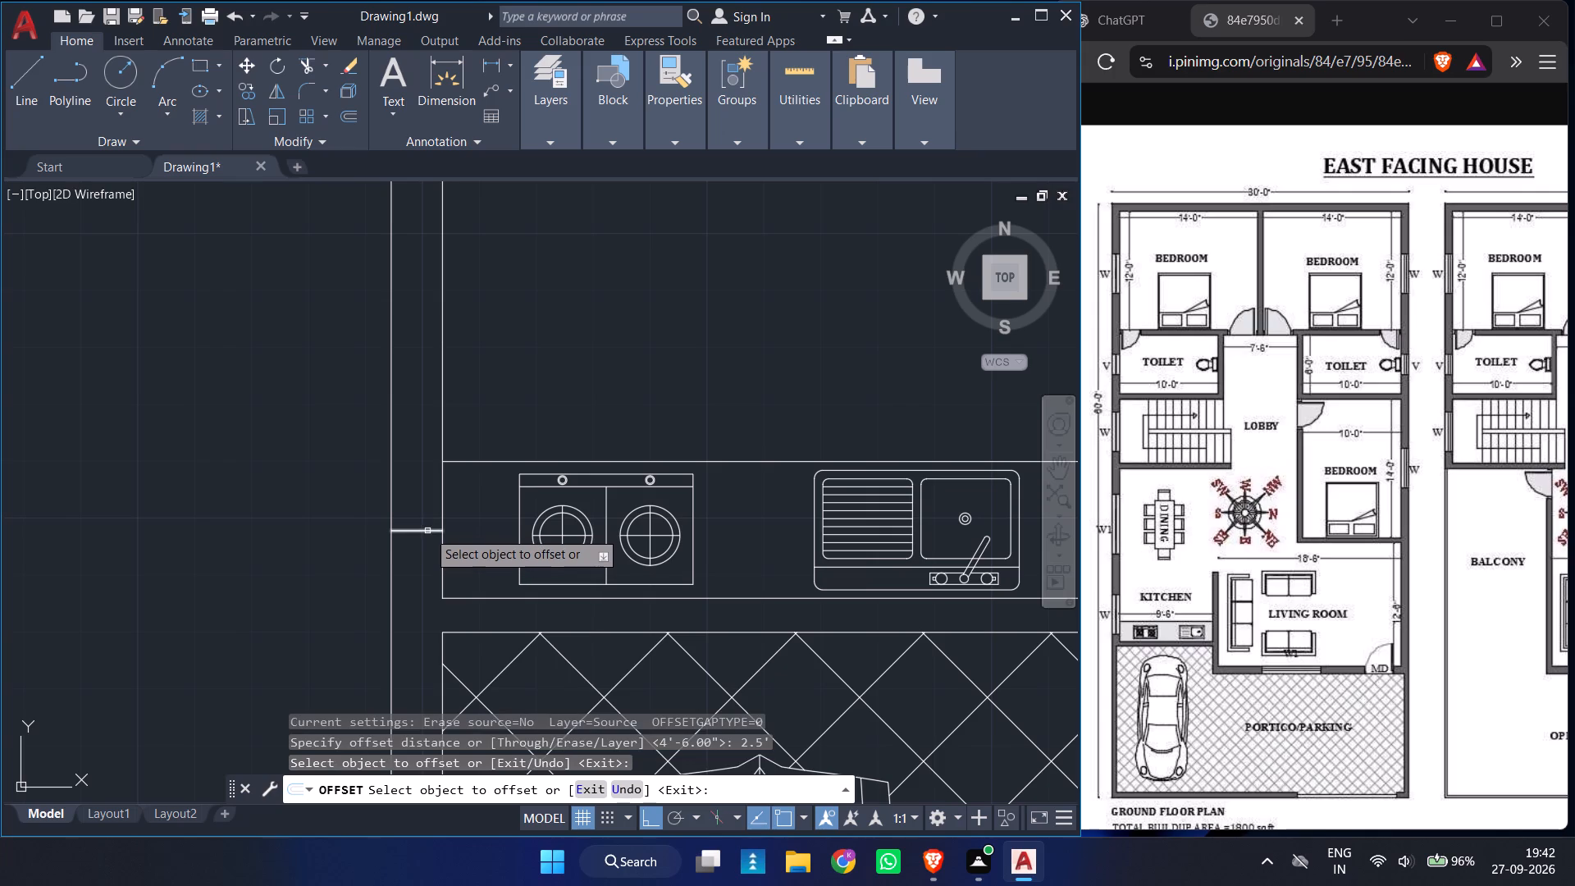
pyautogui.click(427, 531)
pyautogui.click(426, 357)
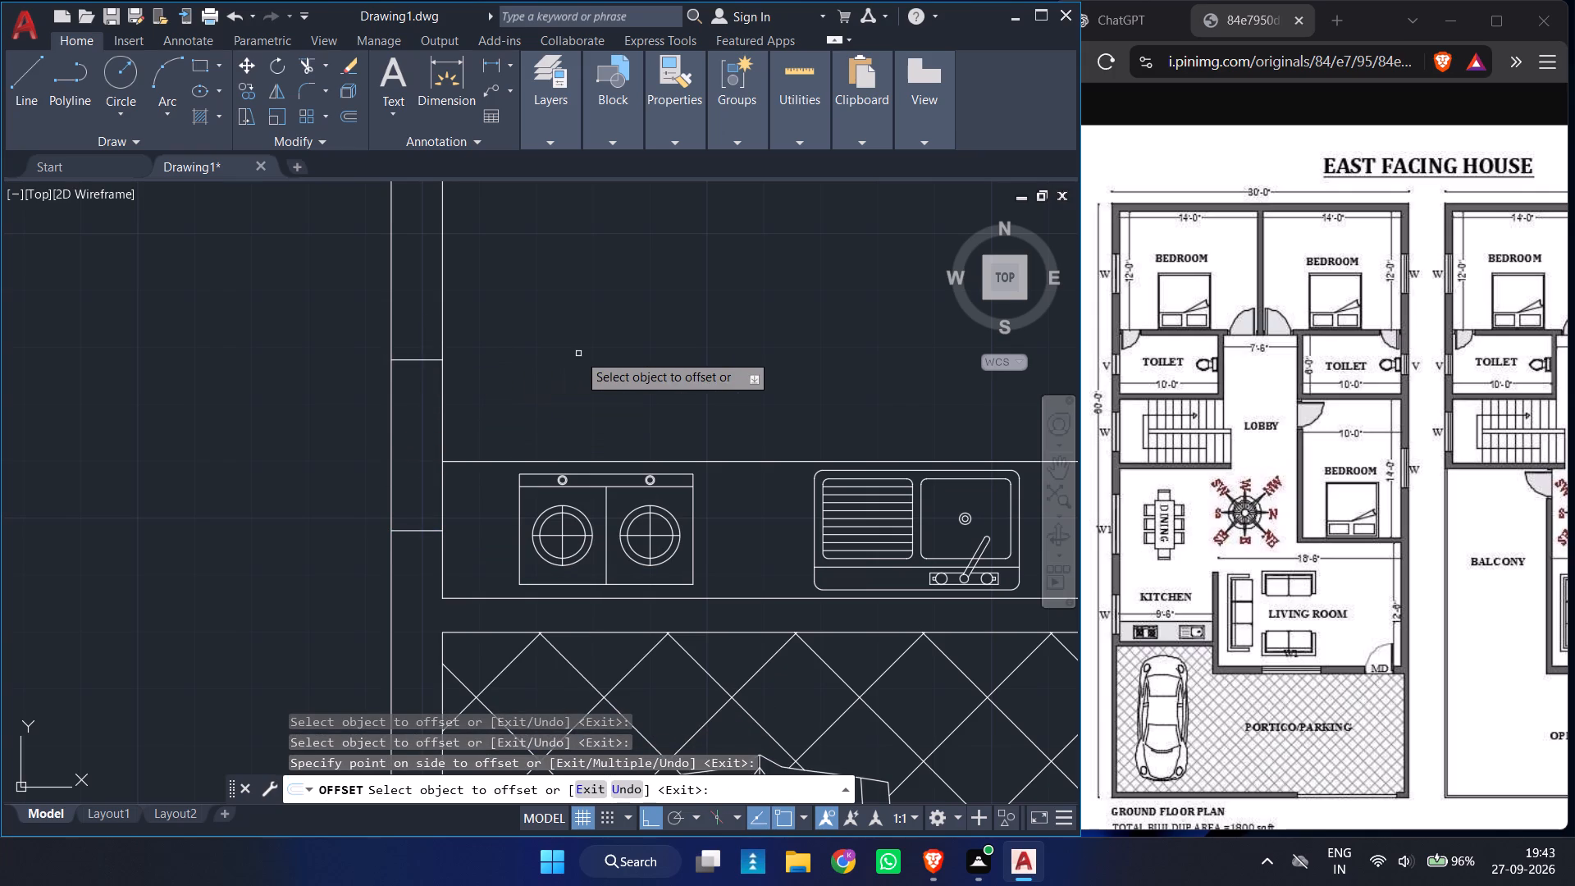
pyautogui.keyDown('ctrl'); pyautogui.scroll(-4, 578, 354); pyautogui.keyUp('ctrl')
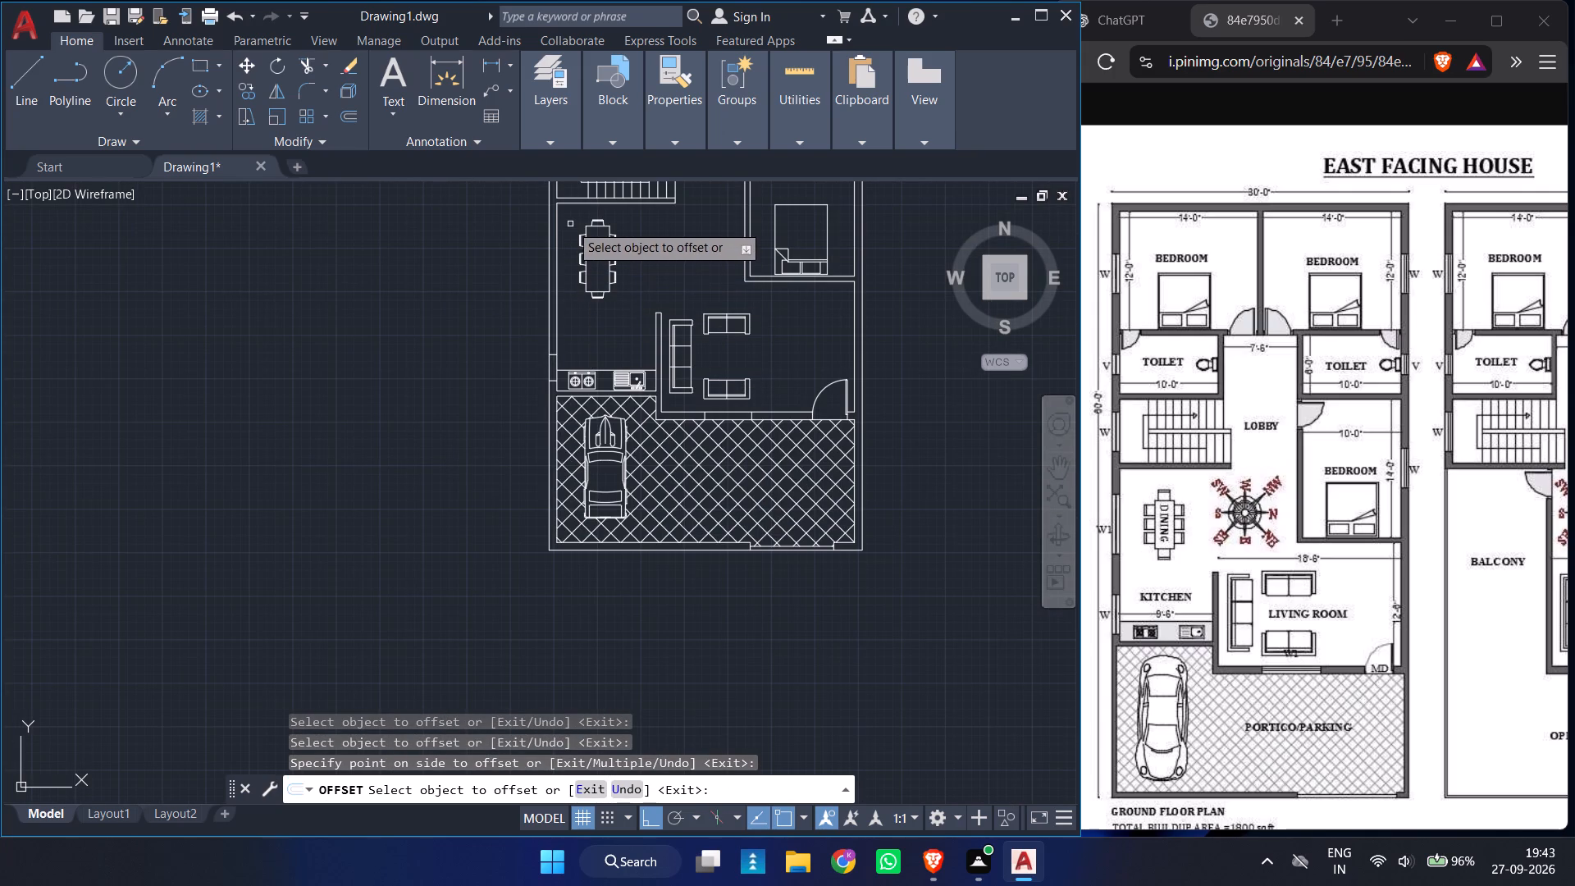
pyautogui.keyDown('ctrl'); pyautogui.scroll(2, 572, 225); pyautogui.keyUp('ctrl')
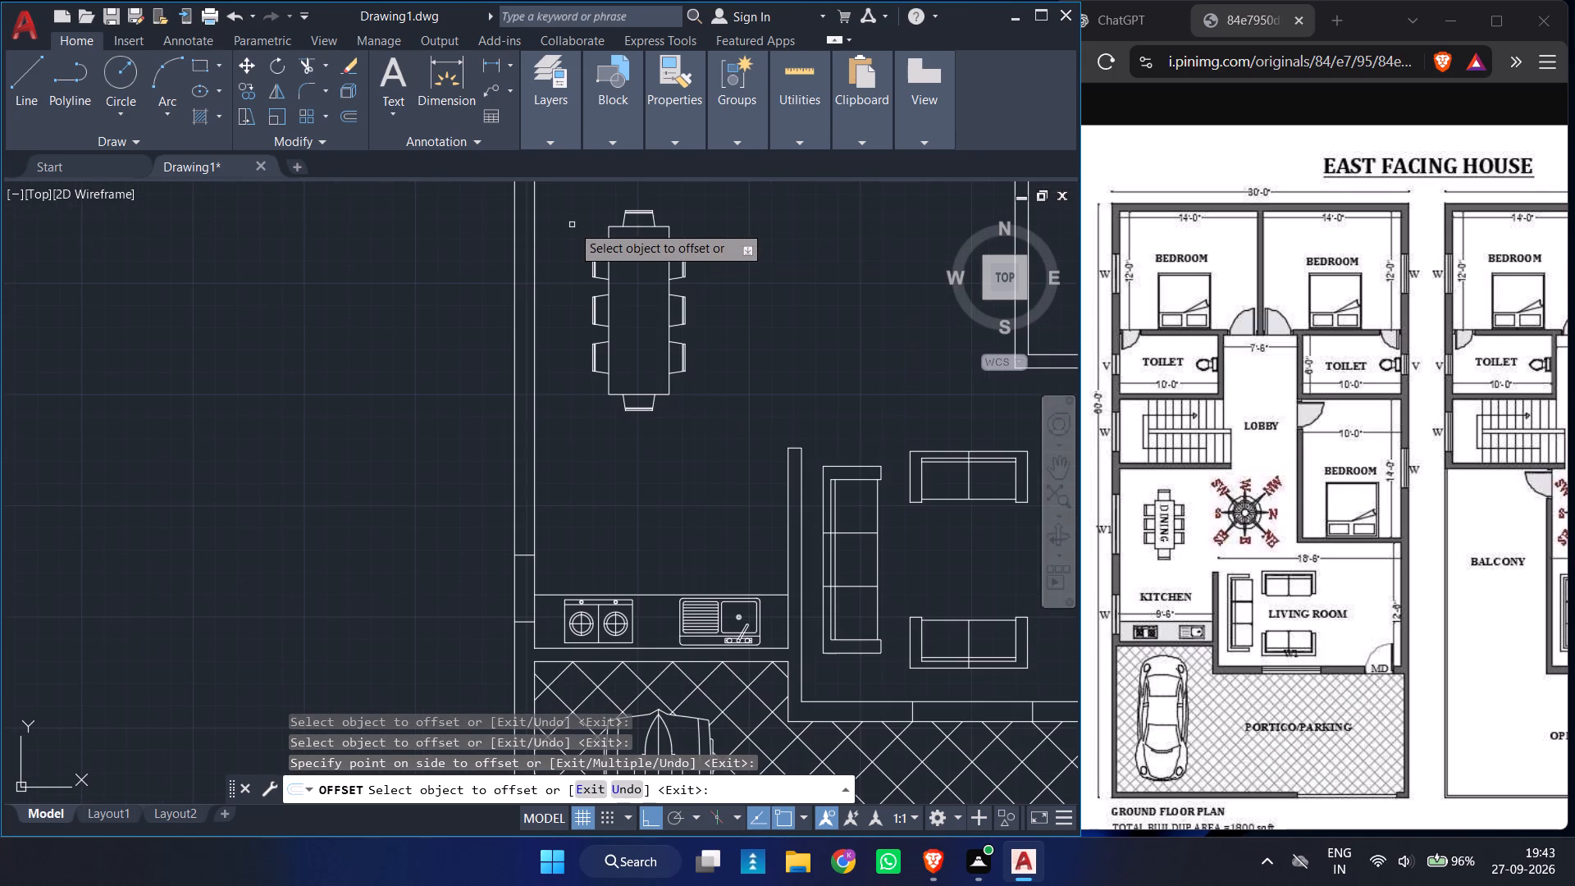
pyautogui.press('Escape')
# Draw a 9" horizontal line across the dining area's west wall, level with the dining table's south end, as a window edge.
pyautogui.press('l')
pyautogui.press('Return')
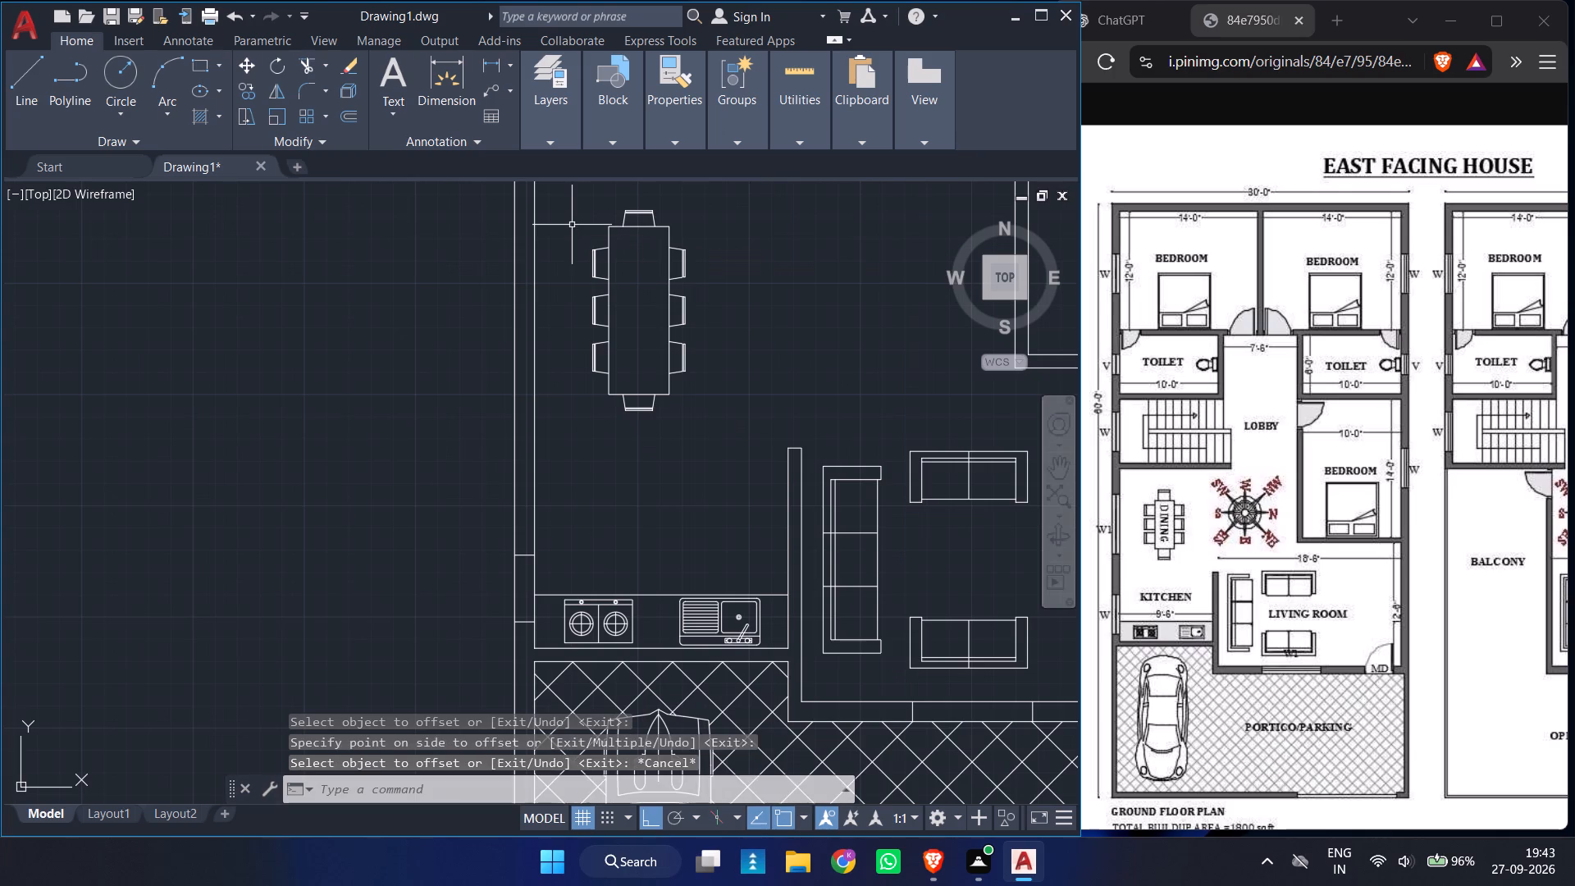
pyautogui.click(515, 393)
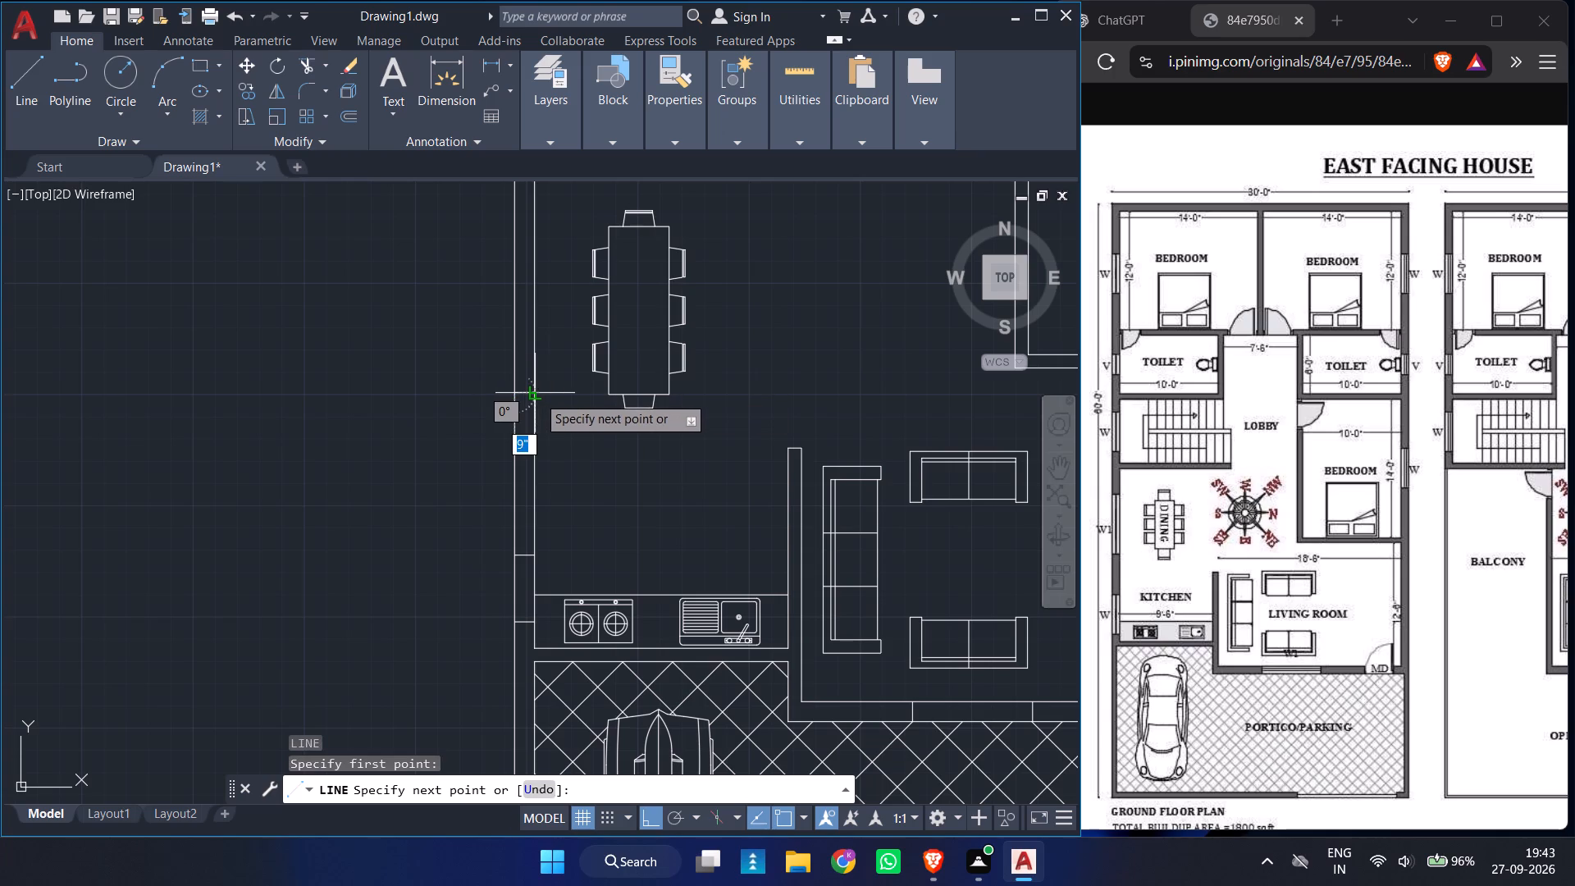
pyautogui.moveTo(537, 395); pyautogui.dragTo(643, 447)
pyautogui.press('Return')
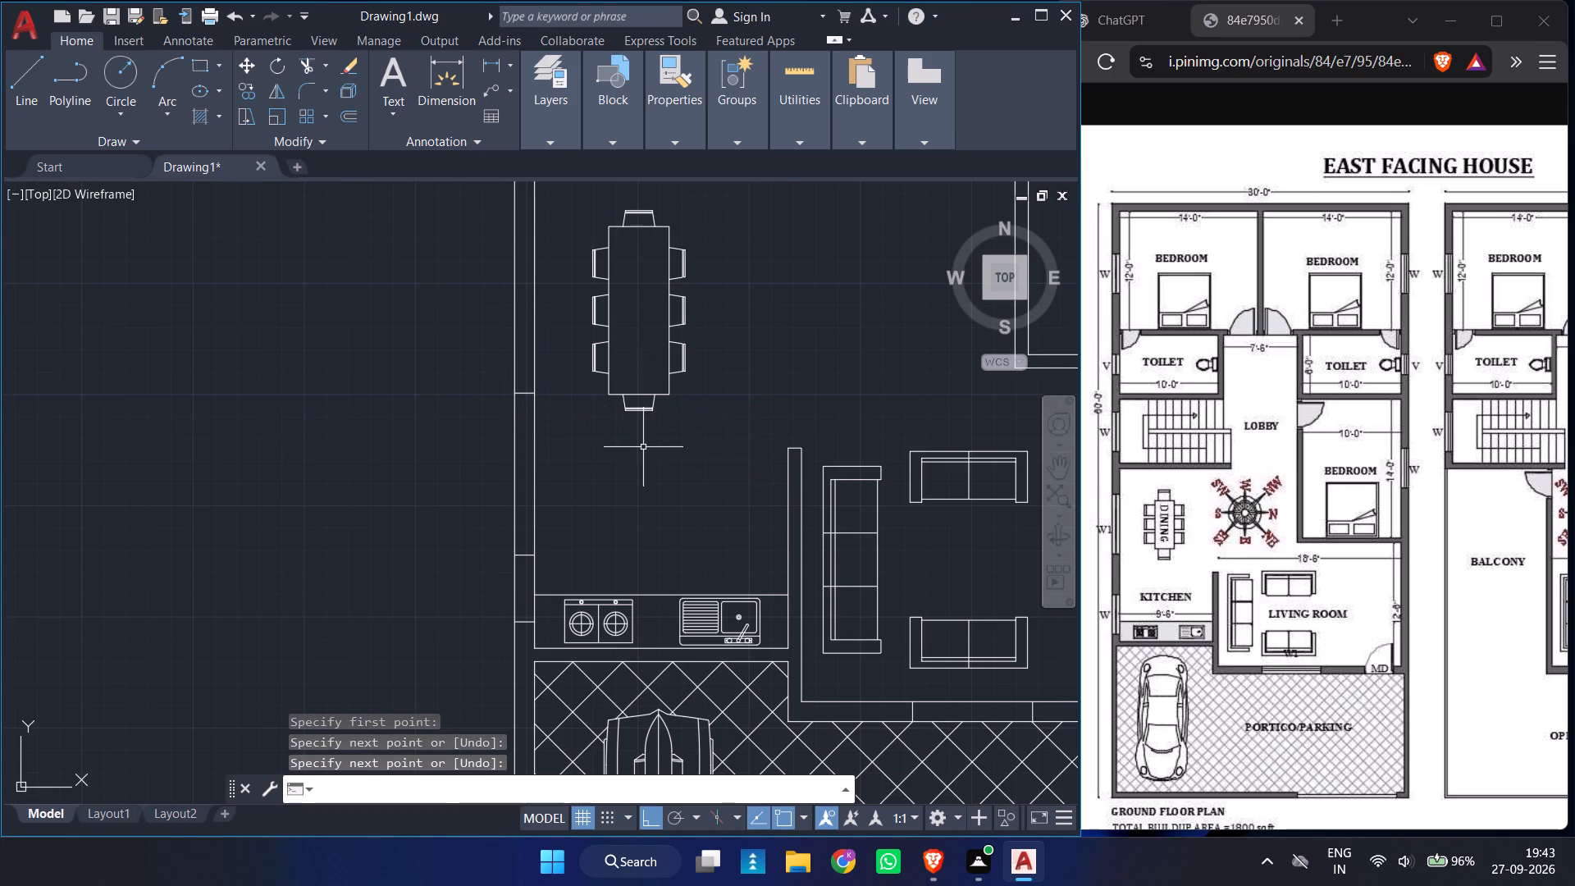
# Offset the dining window edge line 6' north along the west wall.
pyautogui.keyDown('ctrl'); pyautogui.scroll(-2, 643, 447); pyautogui.keyUp('ctrl')
pyautogui.keyDown('ctrl'); pyautogui.scroll(1, 604, 359); pyautogui.keyUp('ctrl')
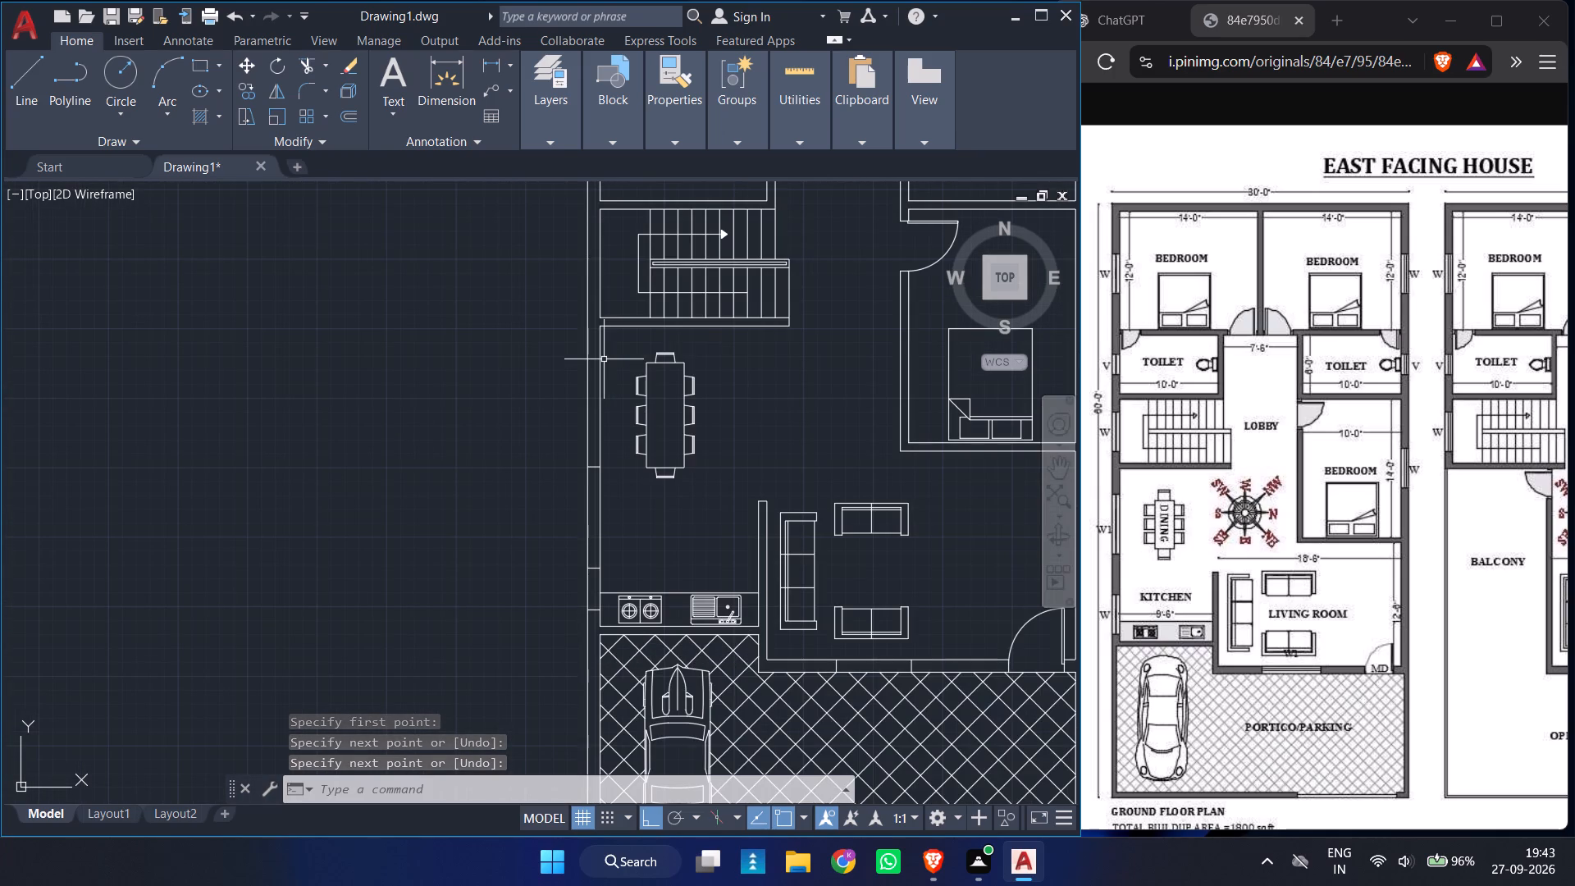
pyautogui.press('o')
pyautogui.press('Return')
pyautogui.write("6'")
pyautogui.press('Return')
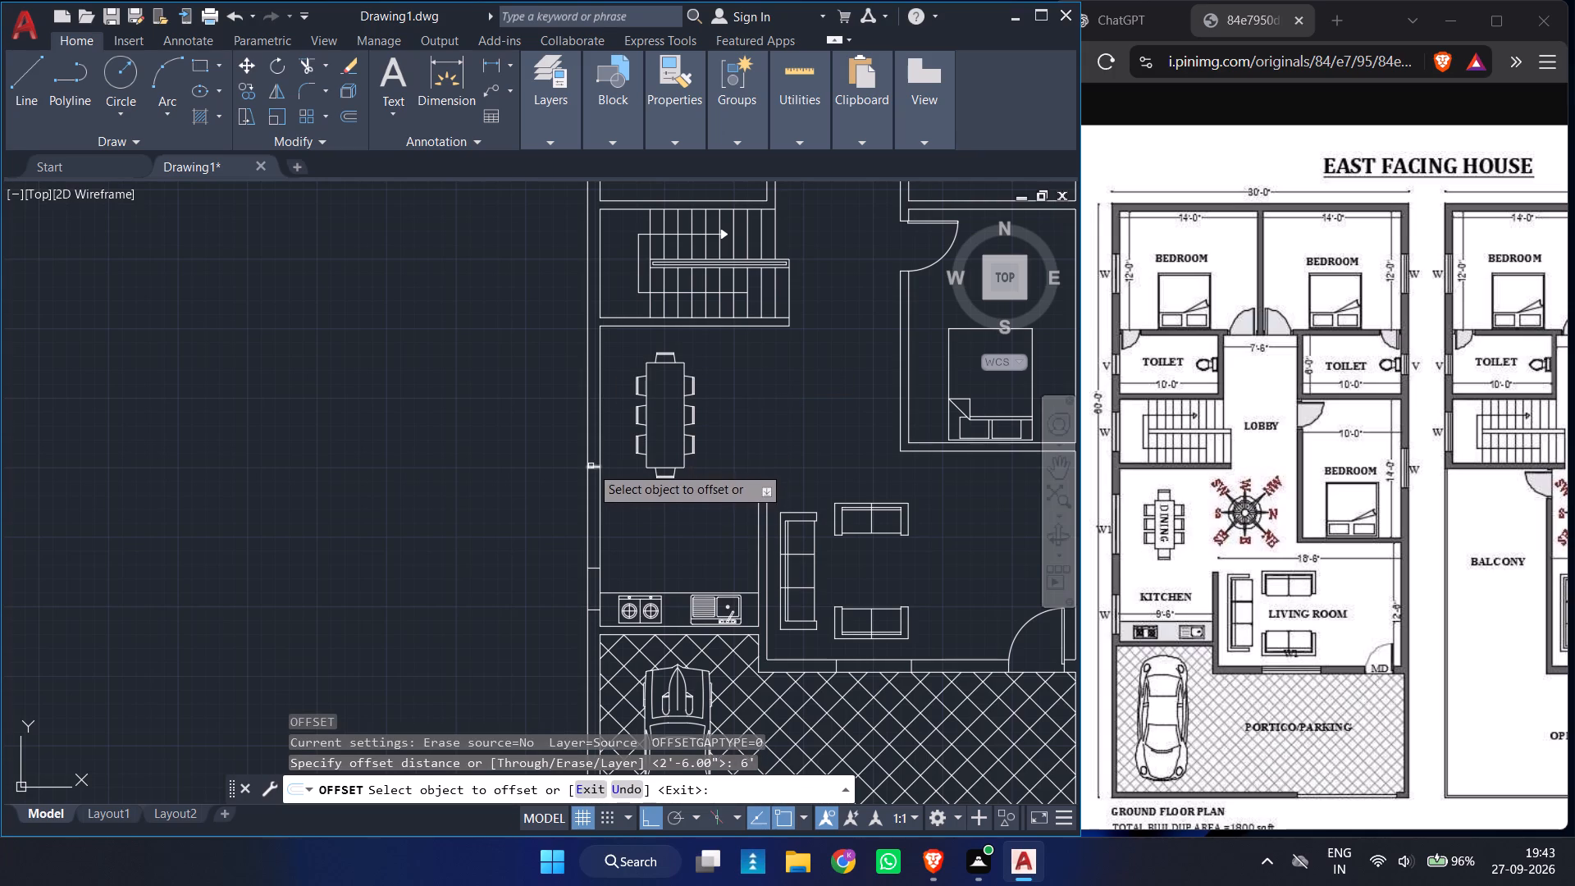
pyautogui.click(593, 468)
pyautogui.click(588, 381)
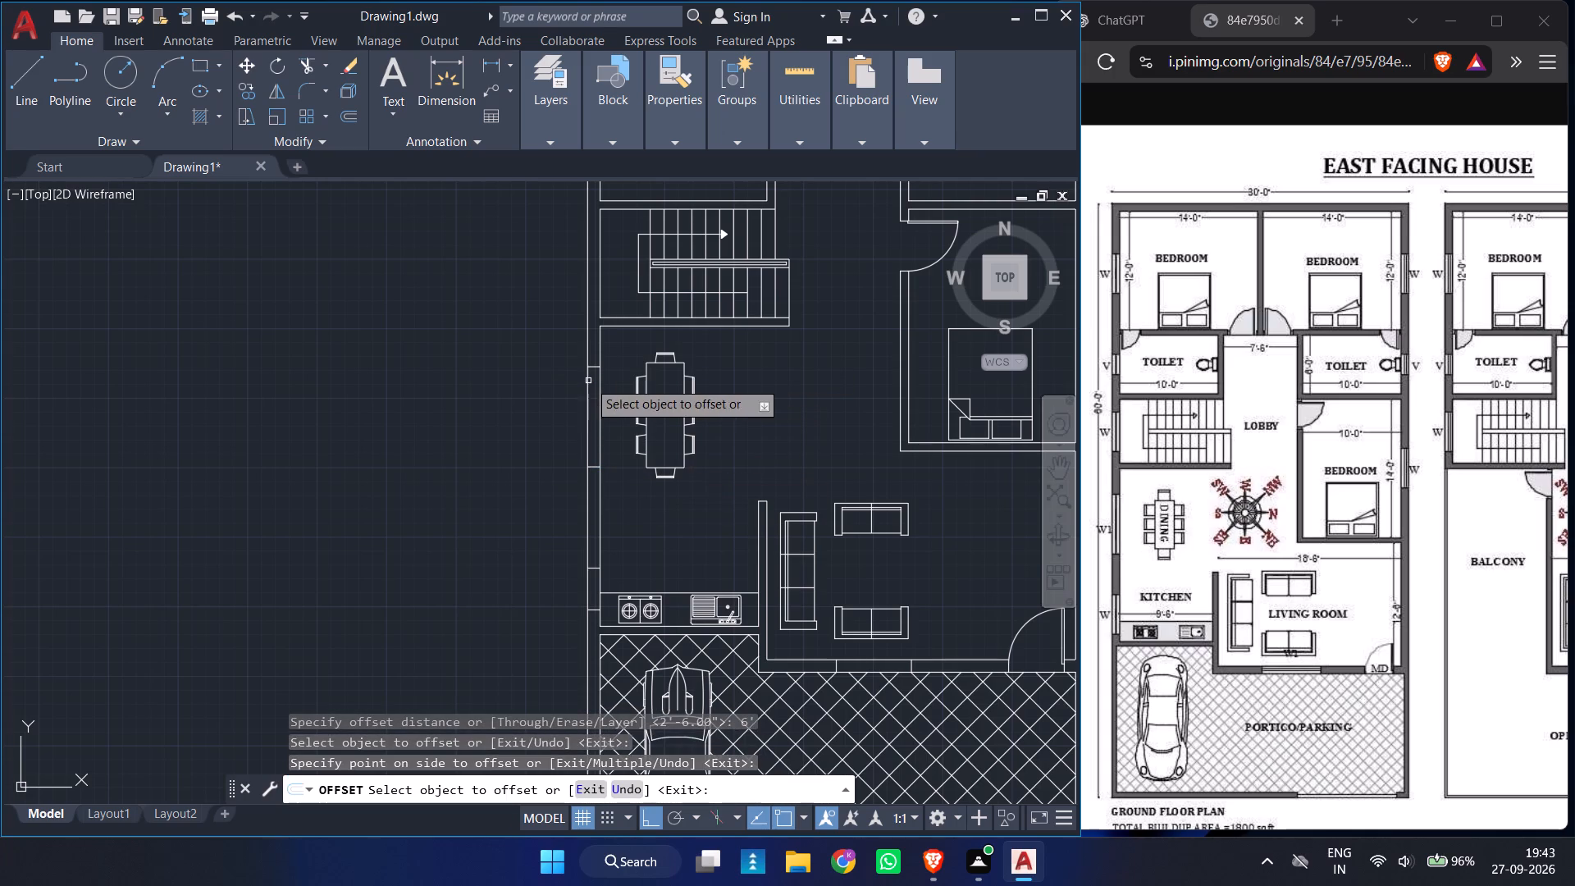
pyautogui.keyDown('ctrl'); pyautogui.scroll(-2, 801, 395); pyautogui.keyUp('ctrl')
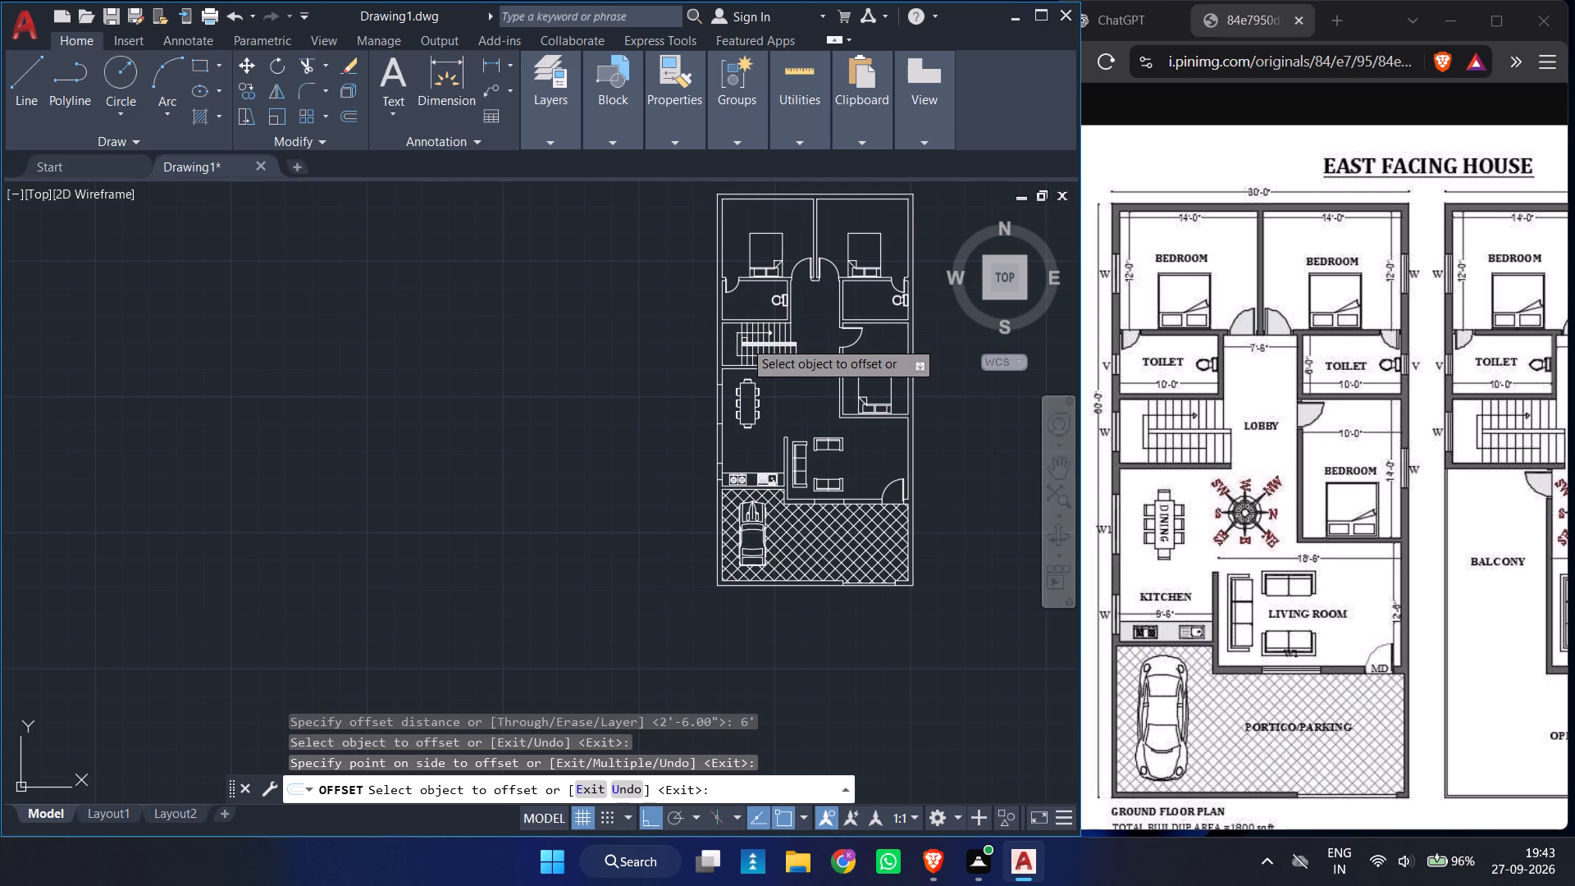
pyautogui.keyDown('ctrl'); pyautogui.scroll(5, 728, 338); pyautogui.keyUp('ctrl')
pyautogui.keyDown('ctrl'); pyautogui.scroll(-6, 728, 338); pyautogui.keyUp('ctrl')
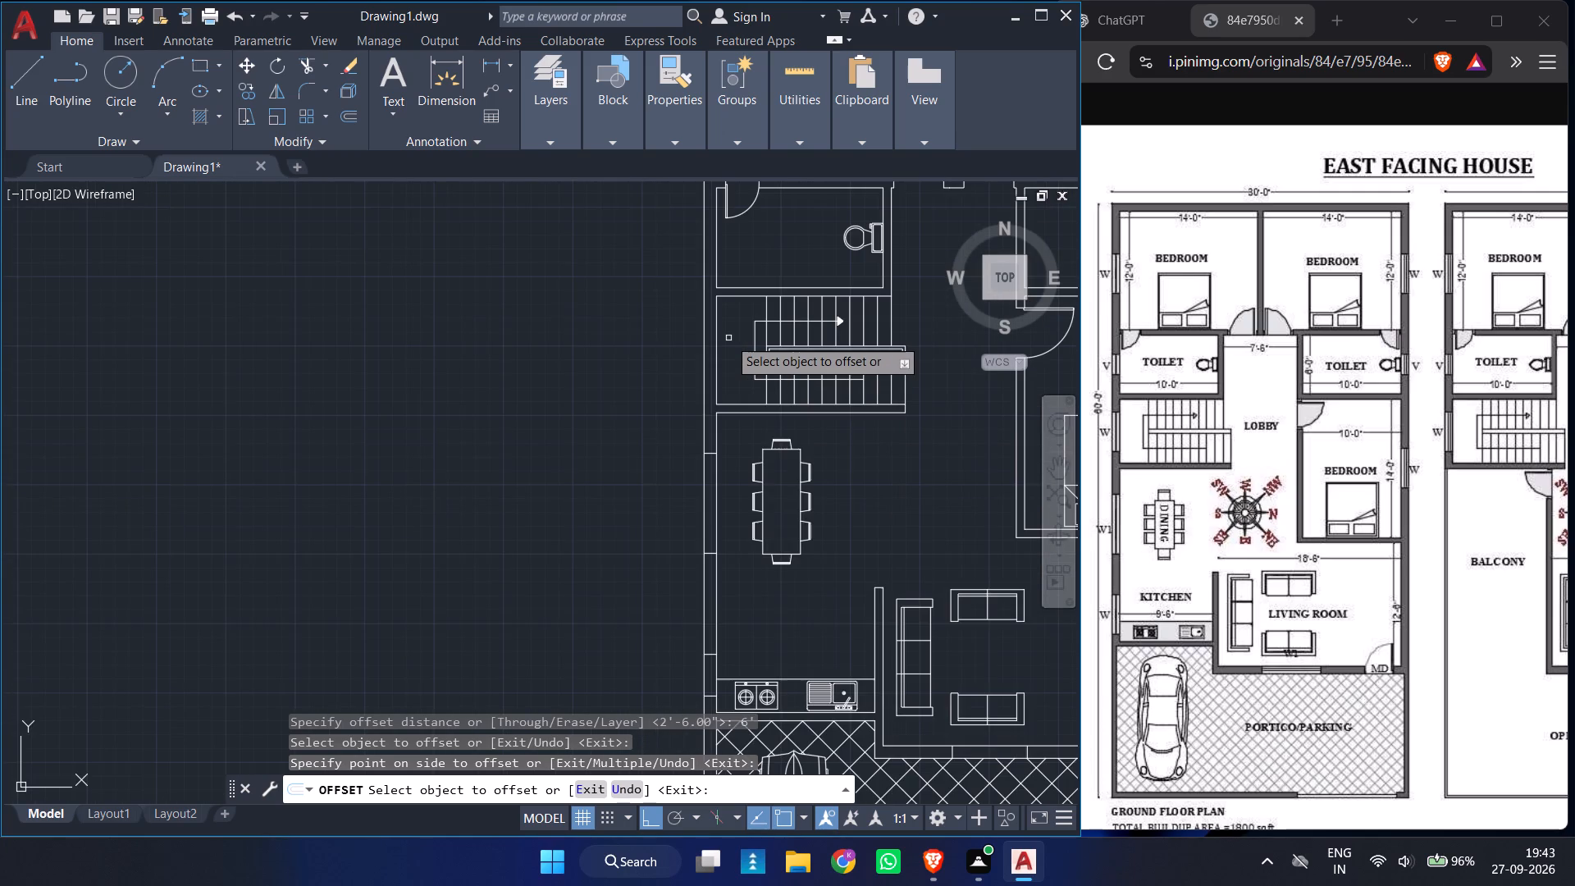
pyautogui.press('Escape')
# Draw two short horizontal window edge lines across the staircase's west wall, level with the direction lines of the south and north flights.
pyautogui.press('l')
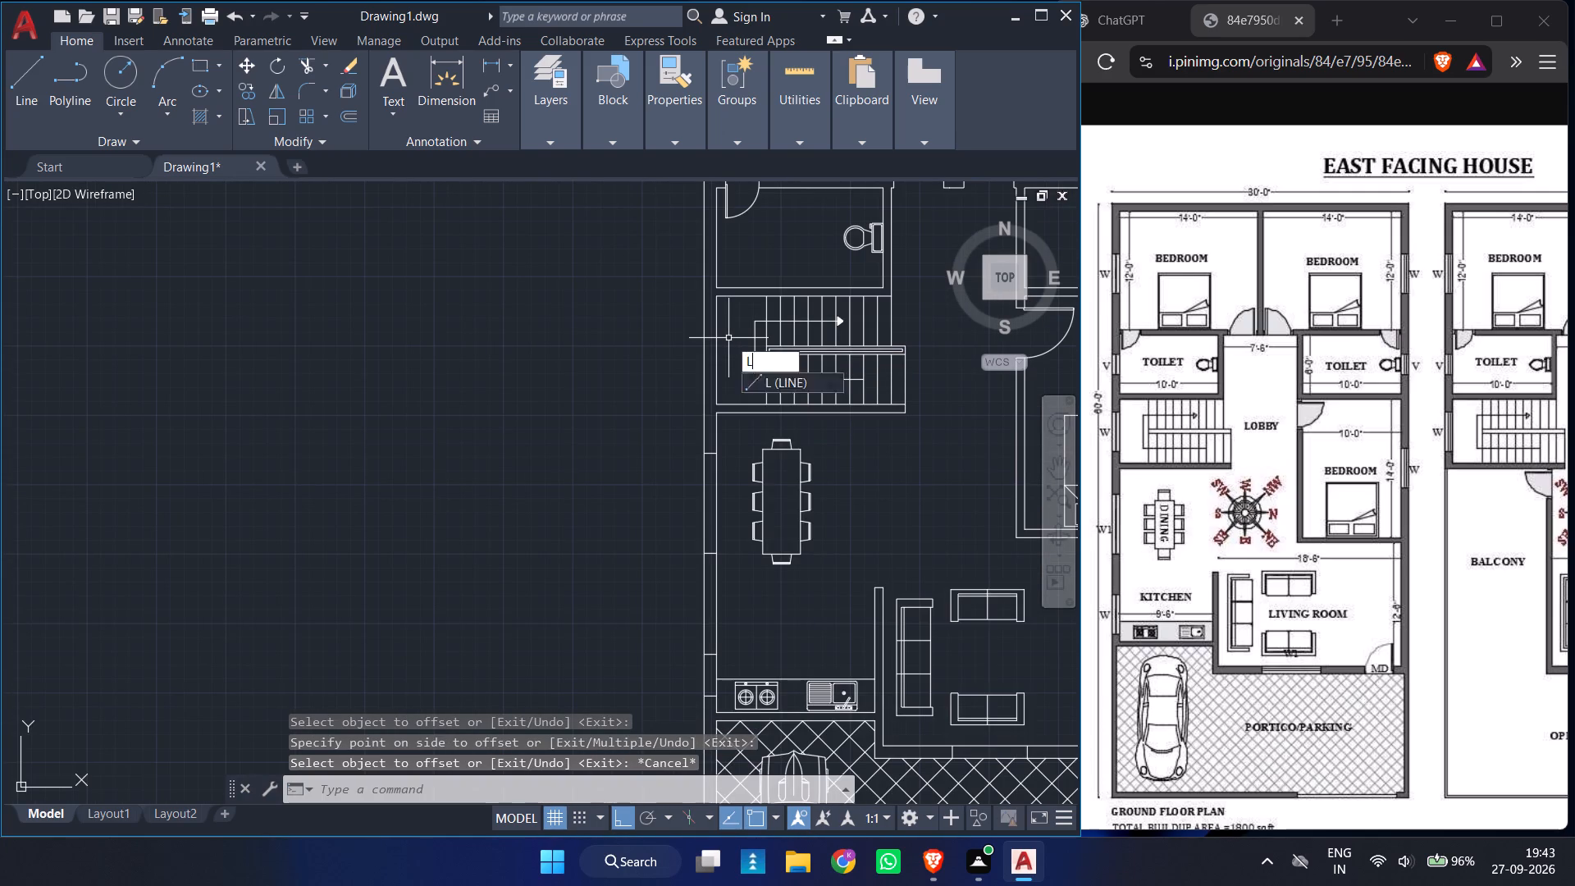
pyautogui.press('Return')
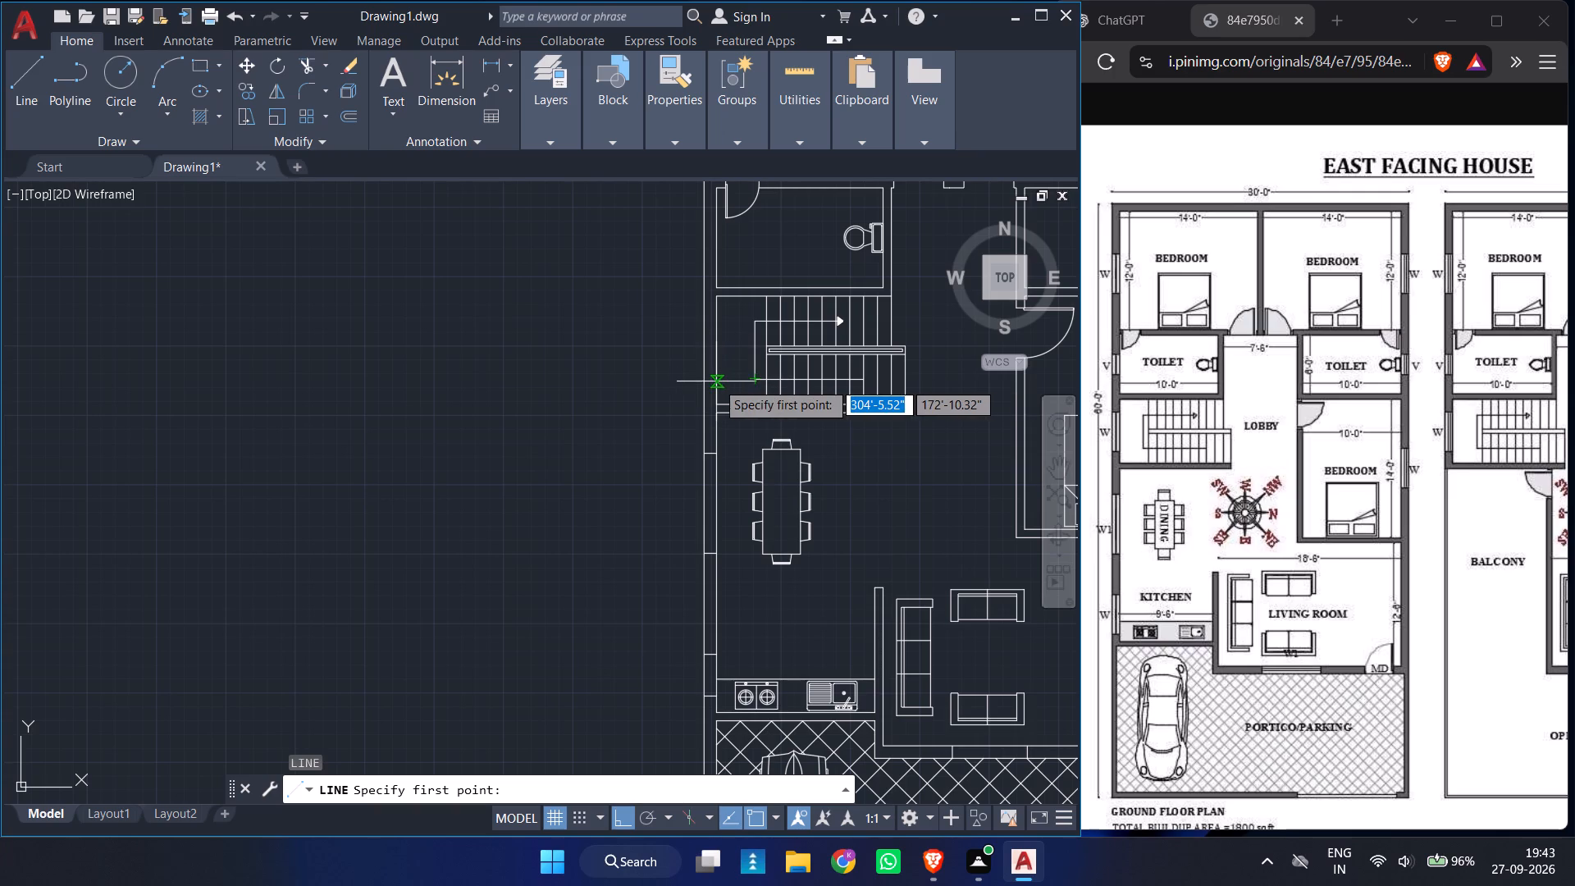
pyautogui.click(716, 381)
pyautogui.moveTo(704, 381); pyautogui.dragTo(744, 425)
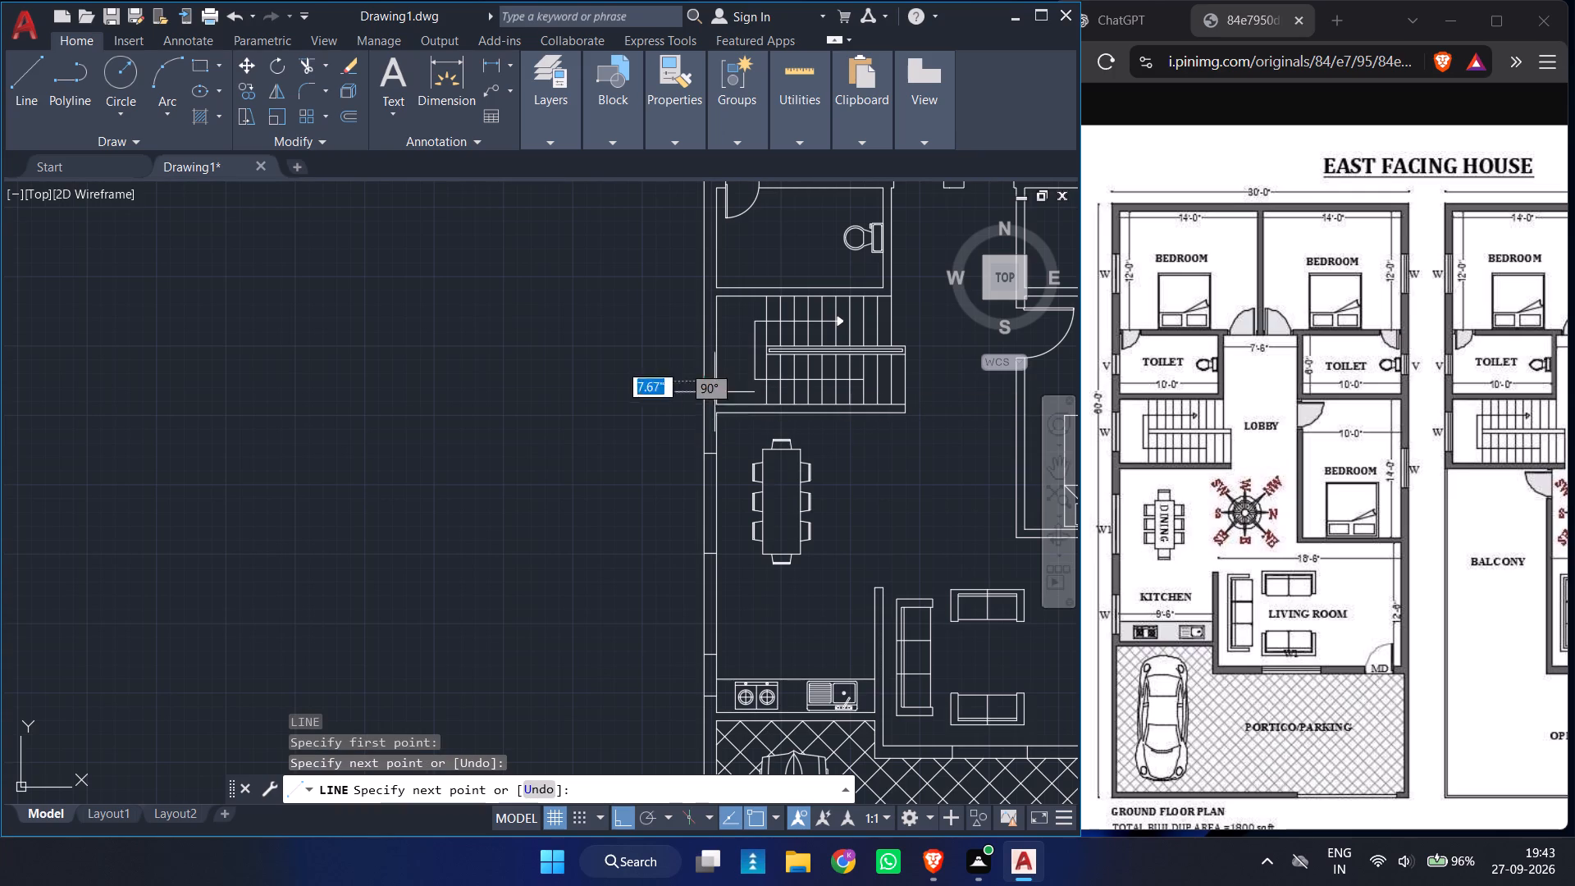
pyautogui.moveTo(744, 425); pyautogui.dragTo(754, 436)
pyautogui.press('Return')
pyautogui.press('Return')
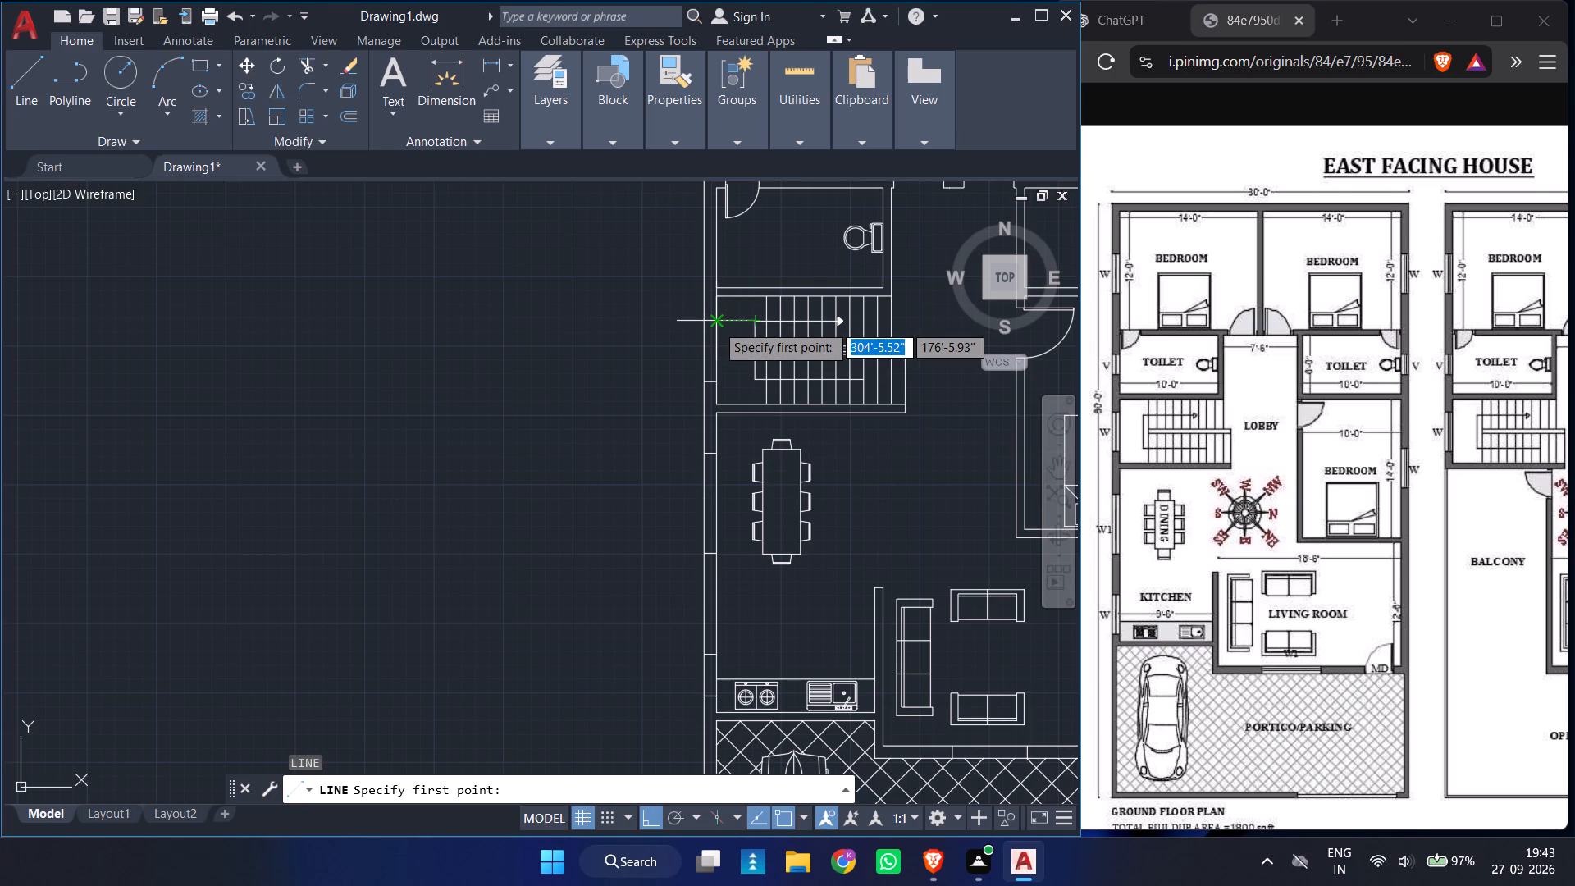
pyautogui.click(716, 324)
pyautogui.click(698, 323)
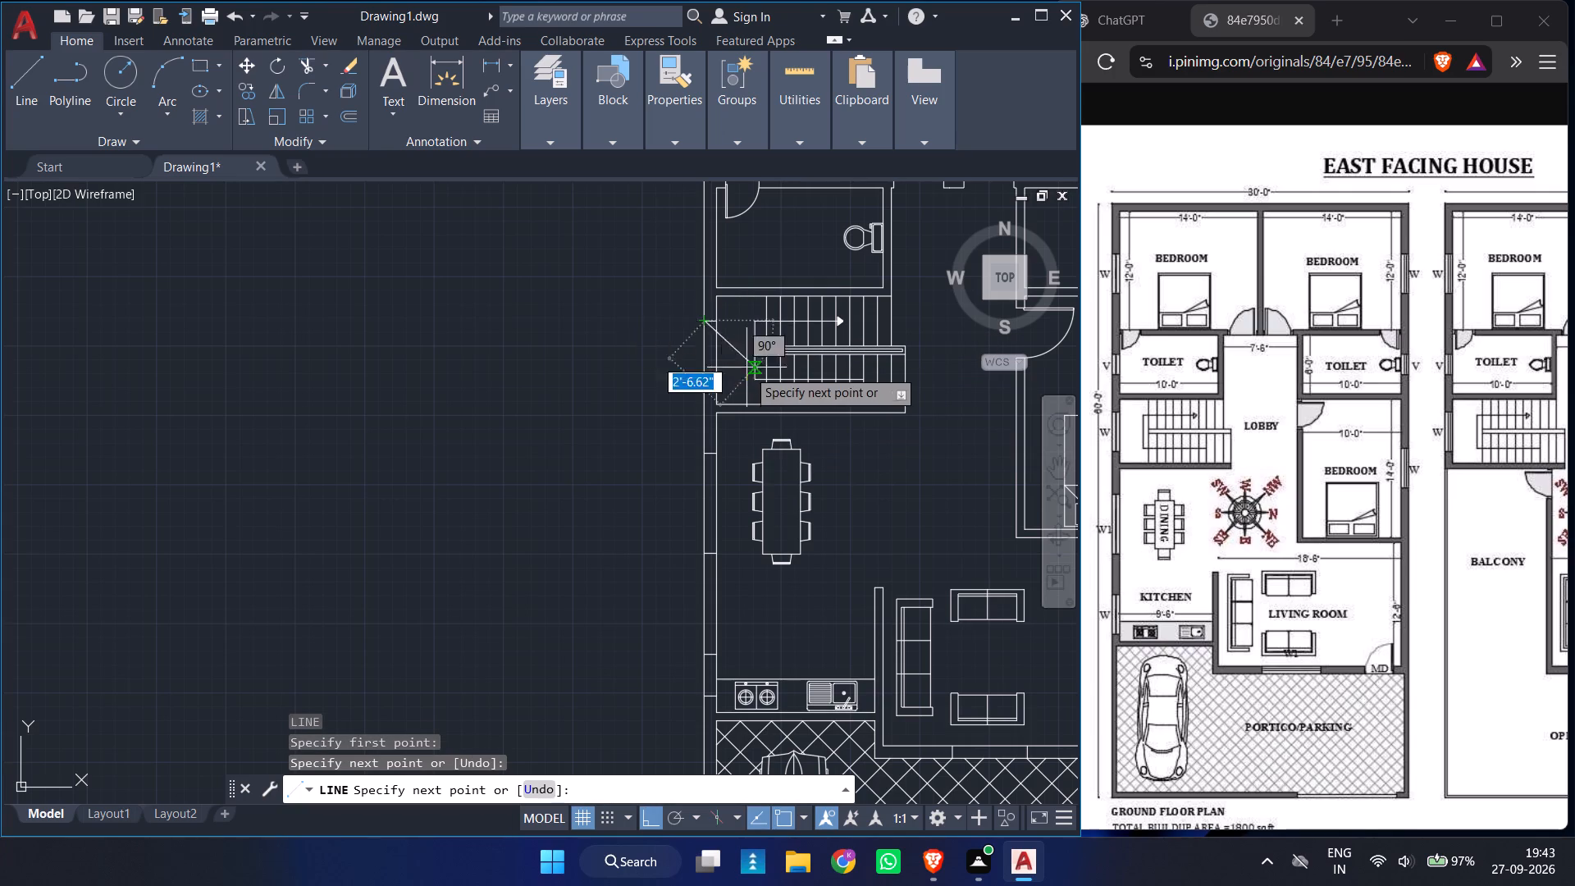
pyautogui.press('Return')
# Draw a short horizontal line across the northwest bedroom's west wall, just north of the bed's middle, as a window edge.
pyautogui.keyDown('ctrl'); pyautogui.scroll(-2, 751, 372); pyautogui.keyUp('ctrl')
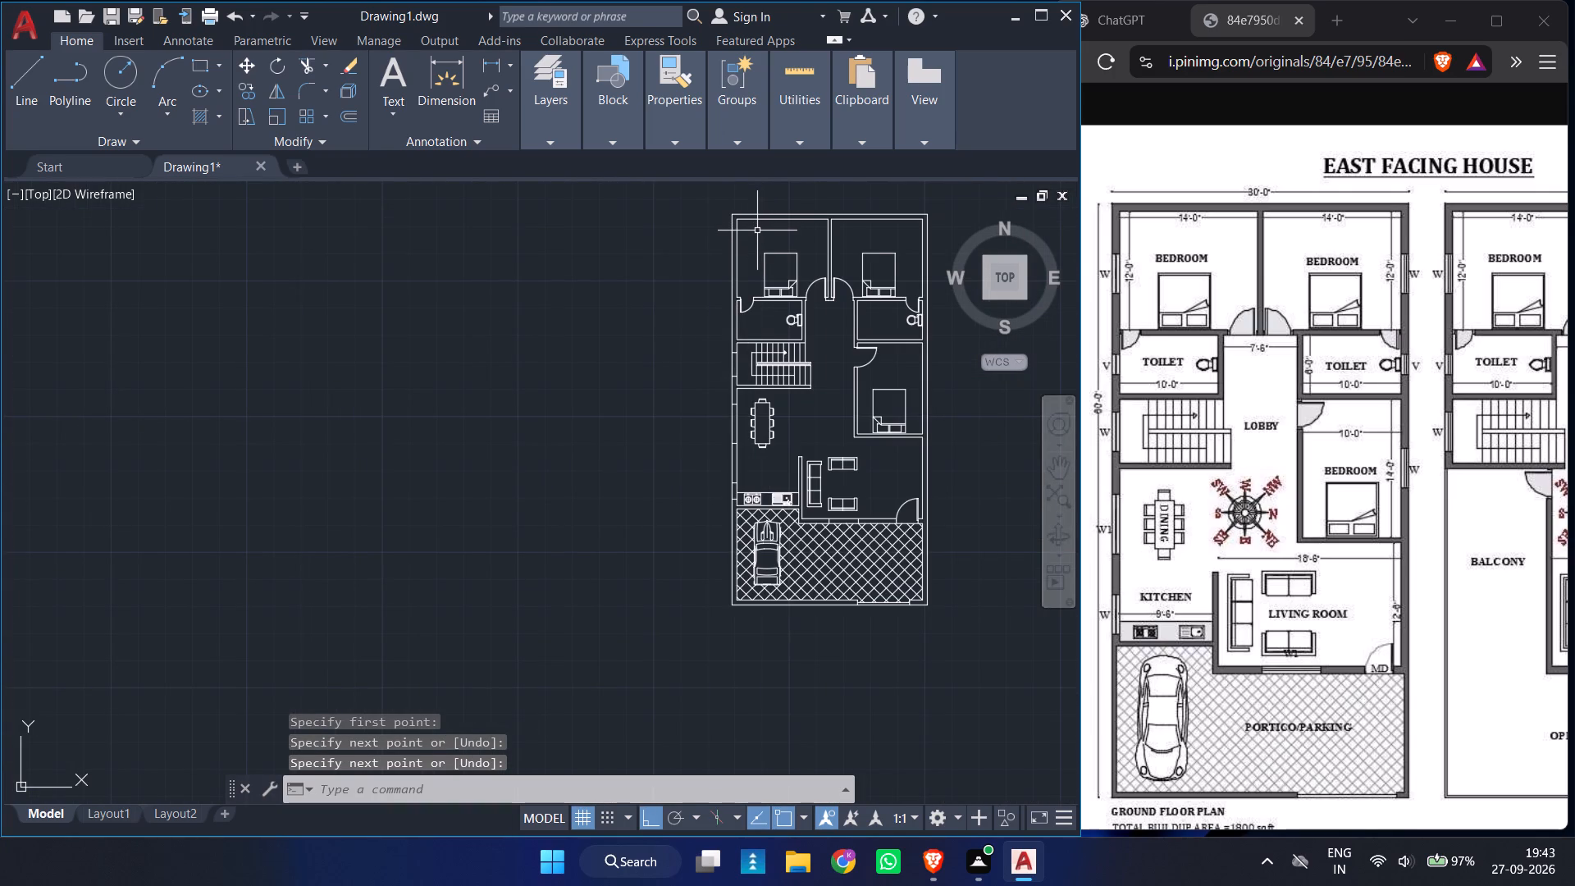
pyautogui.keyDown('ctrl'); pyautogui.scroll(-1, 757, 231); pyautogui.keyUp('ctrl')
pyautogui.keyDown('ctrl'); pyautogui.scroll(4, 752, 228); pyautogui.keyUp('ctrl')
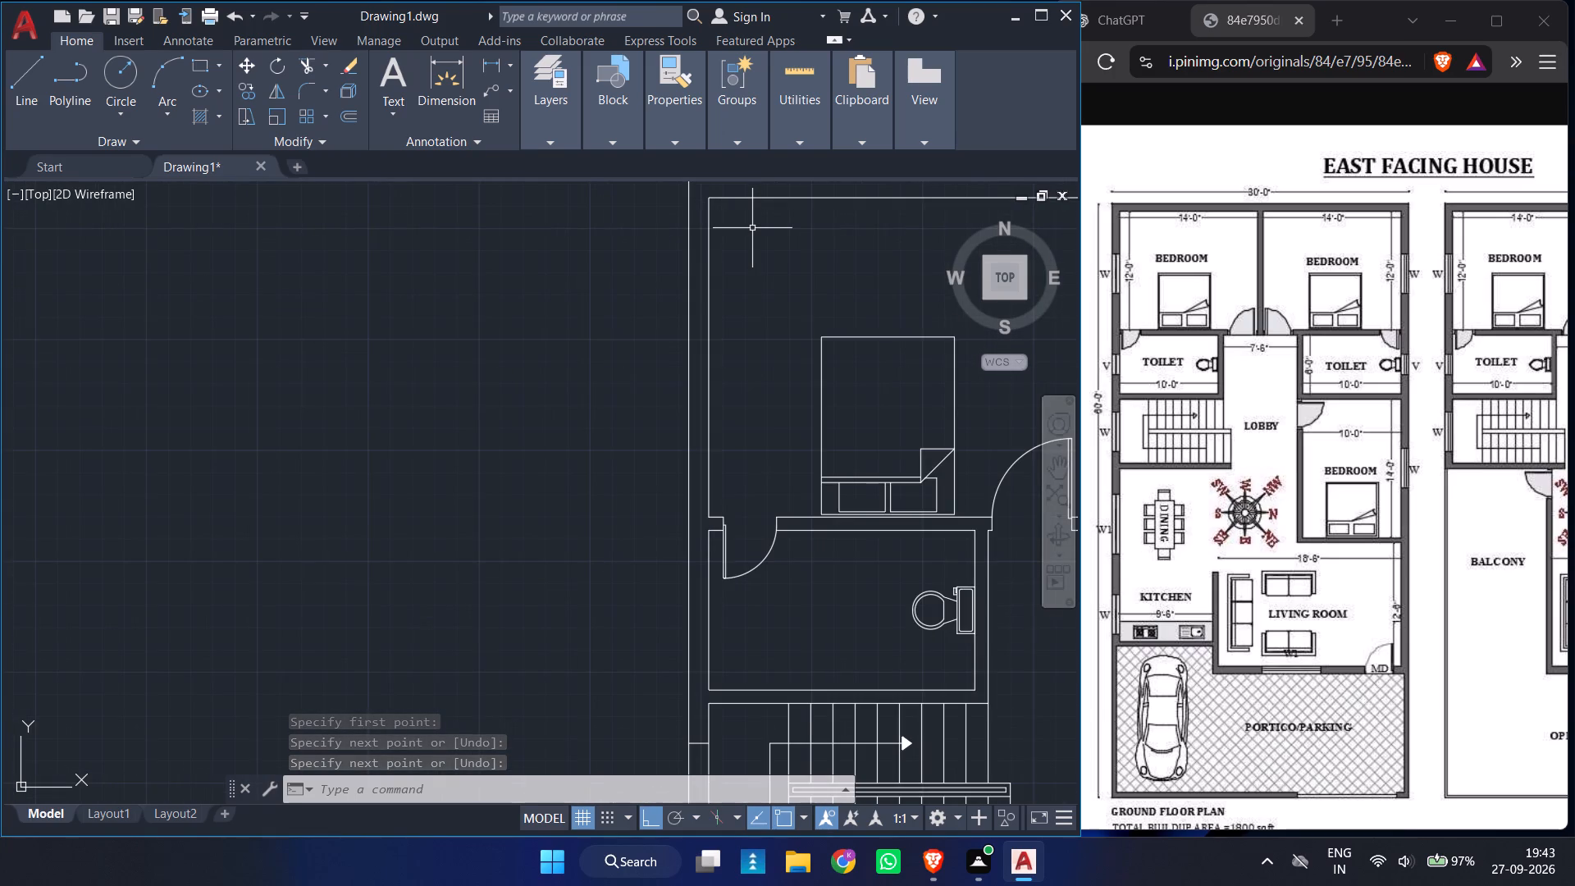
pyautogui.keyDown('ctrl'); pyautogui.scroll(-1, 752, 228); pyautogui.keyUp('ctrl')
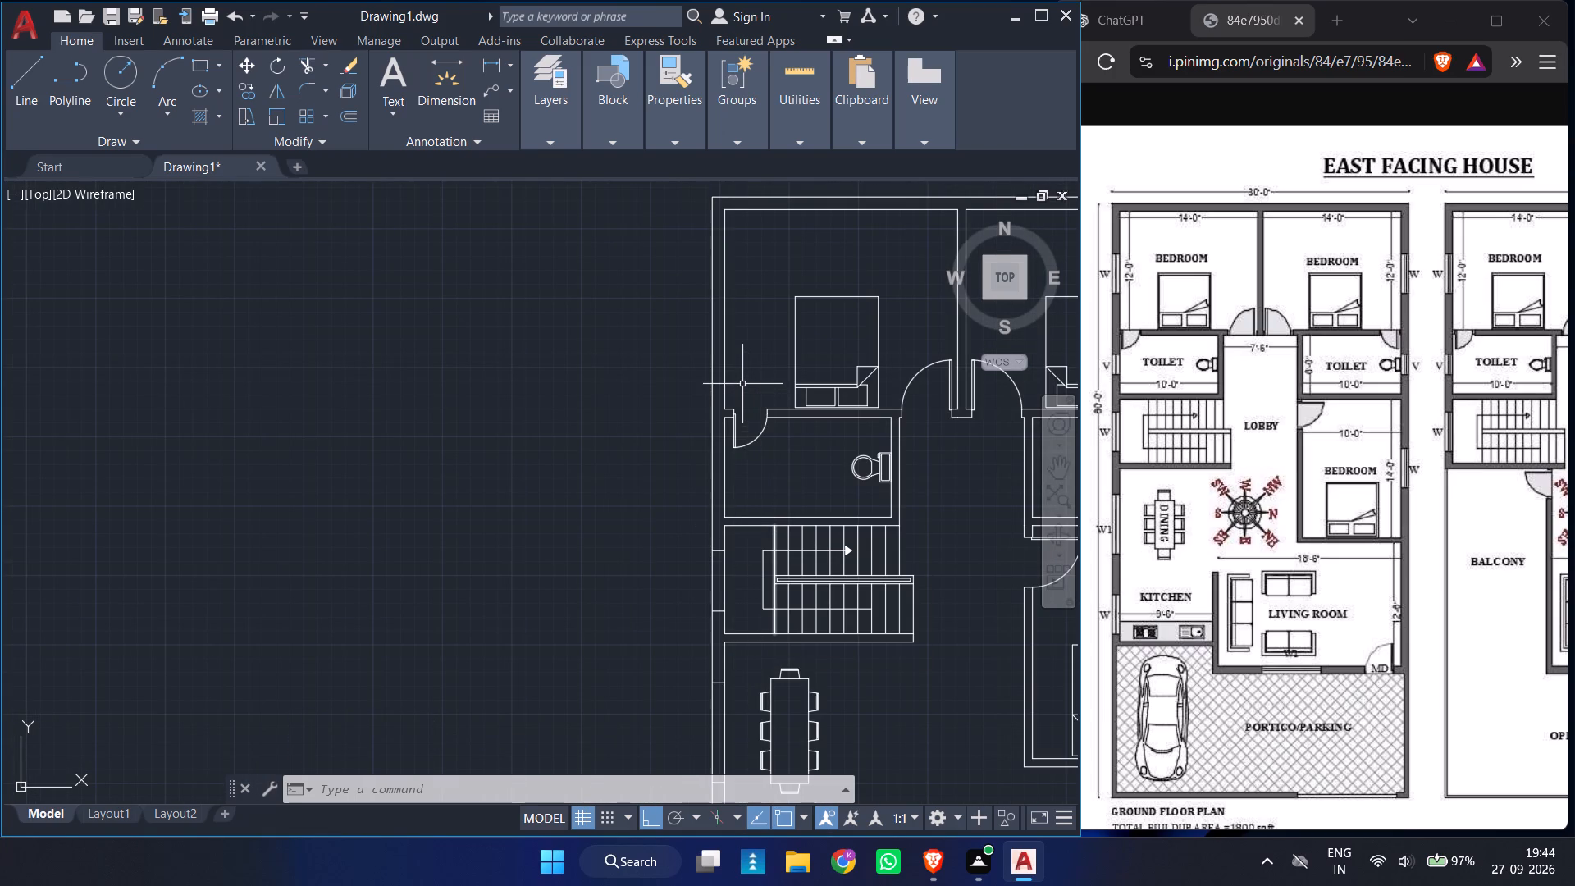
pyautogui.press('l')
pyautogui.press('Return')
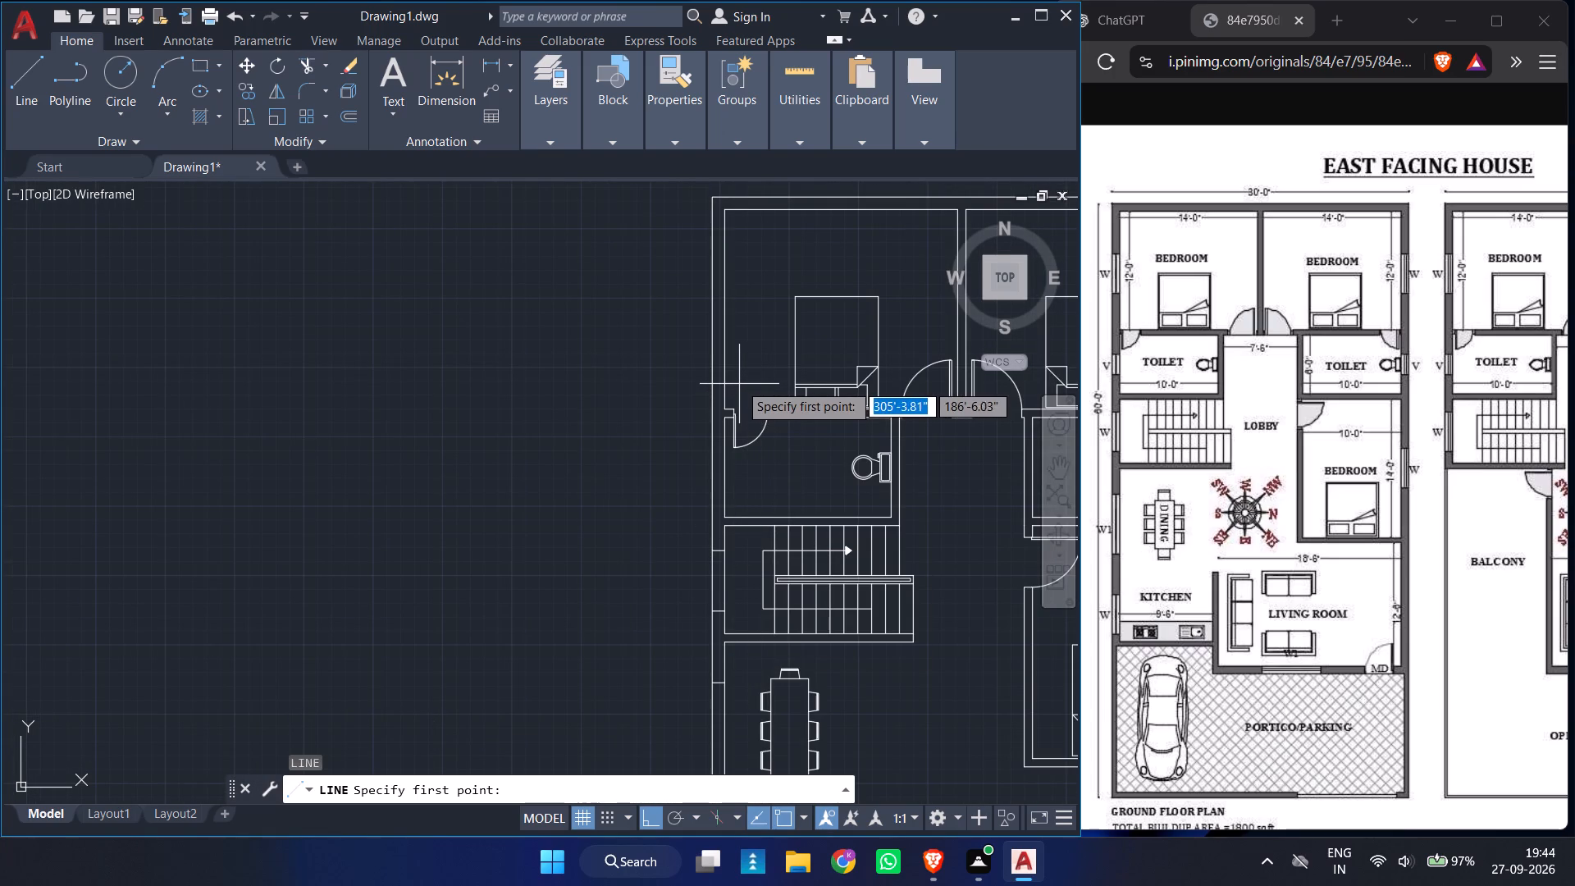
pyautogui.click(725, 340)
pyautogui.click(711, 338)
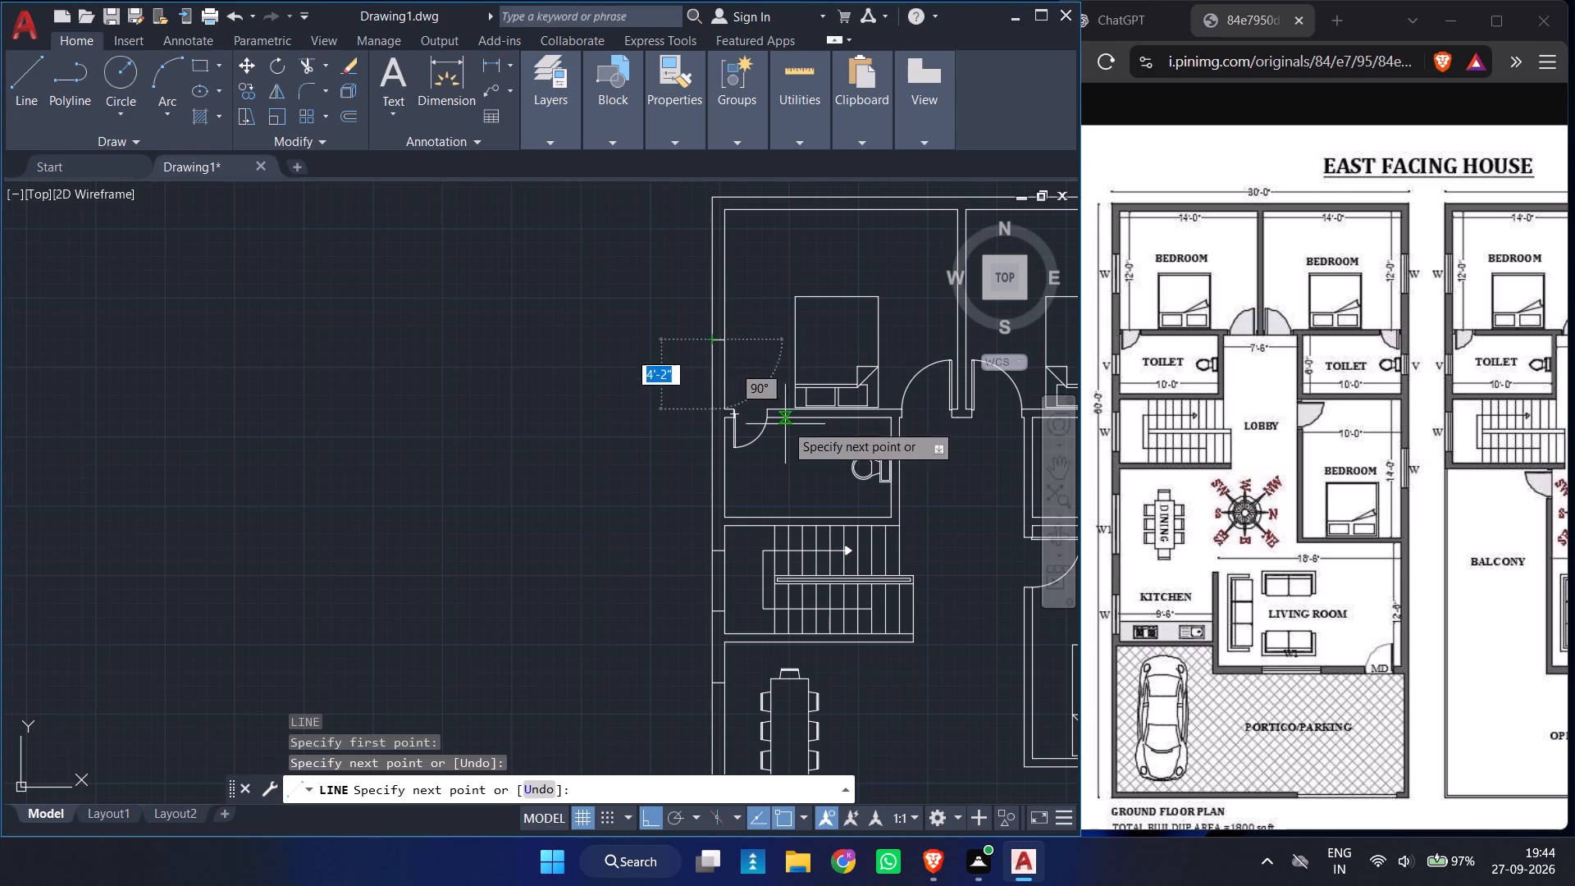
pyautogui.press('Return')
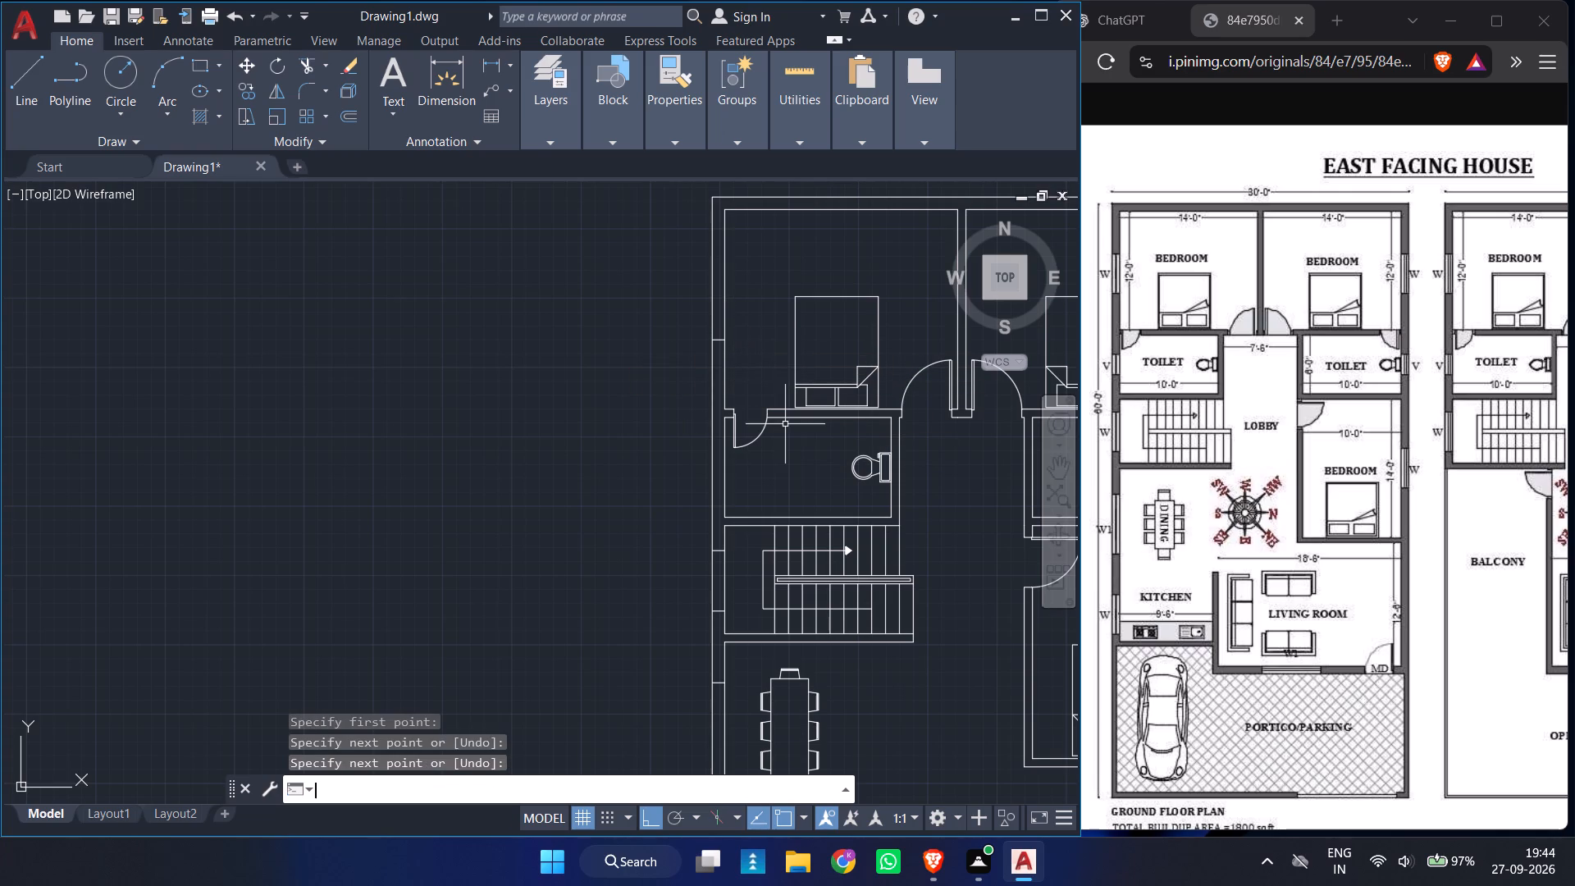
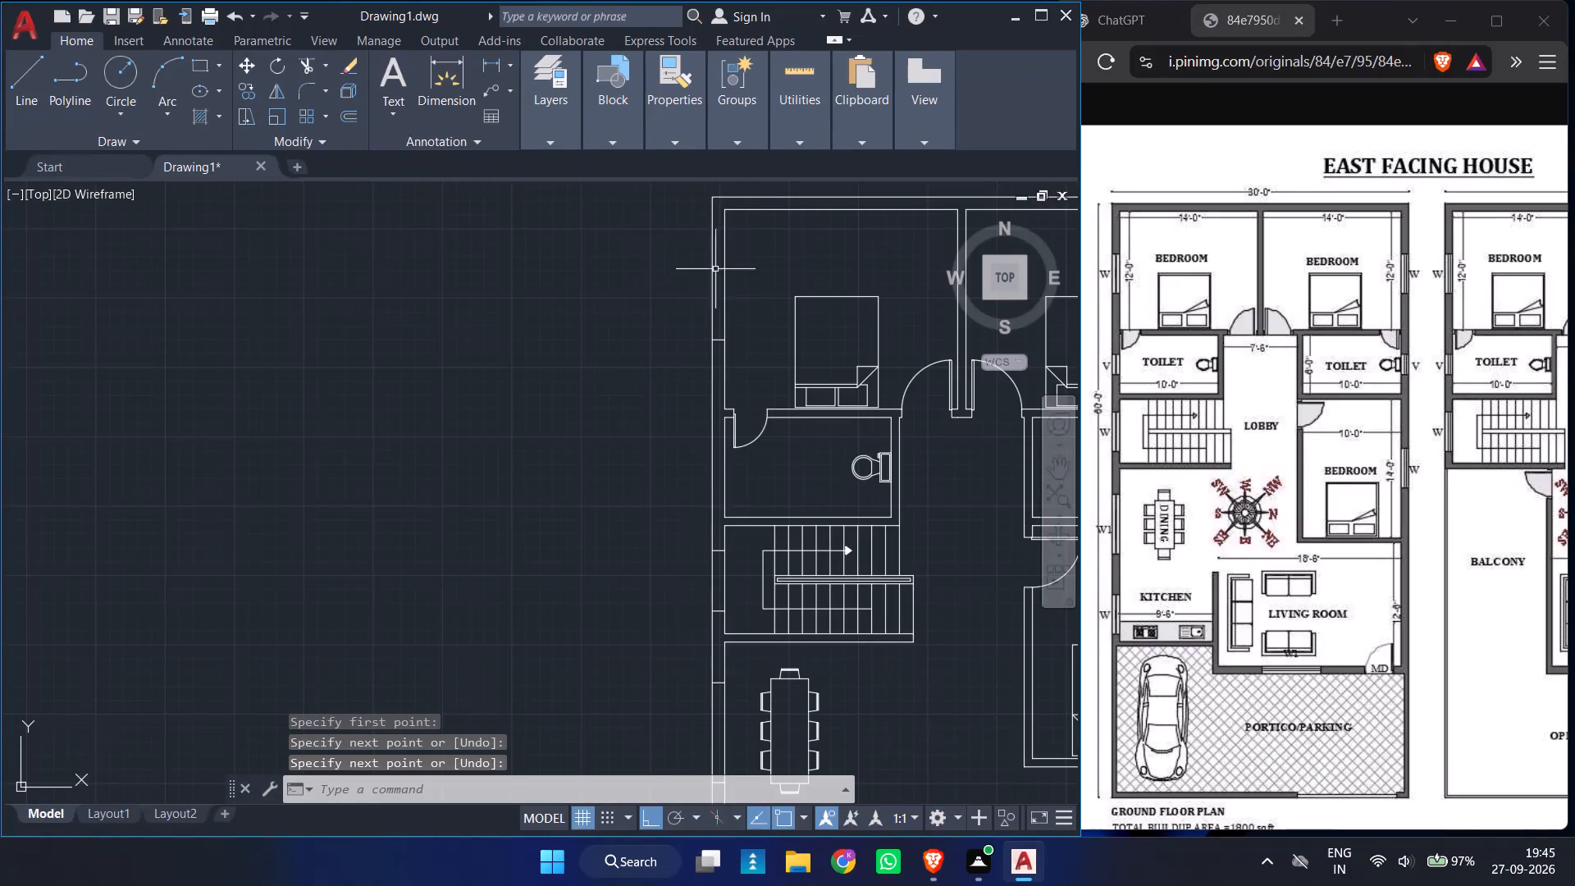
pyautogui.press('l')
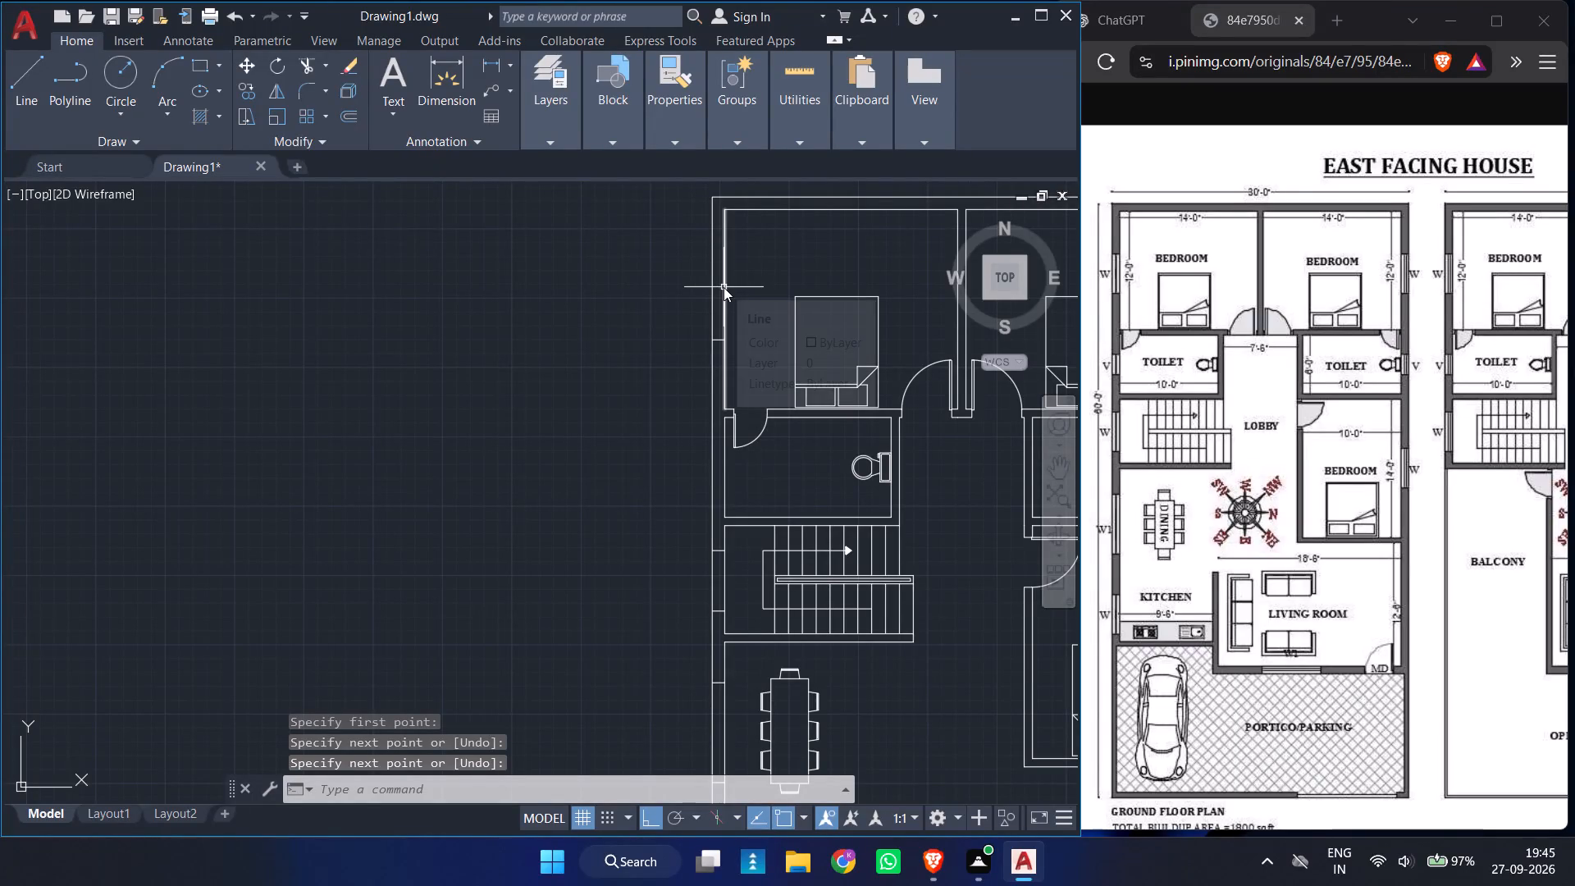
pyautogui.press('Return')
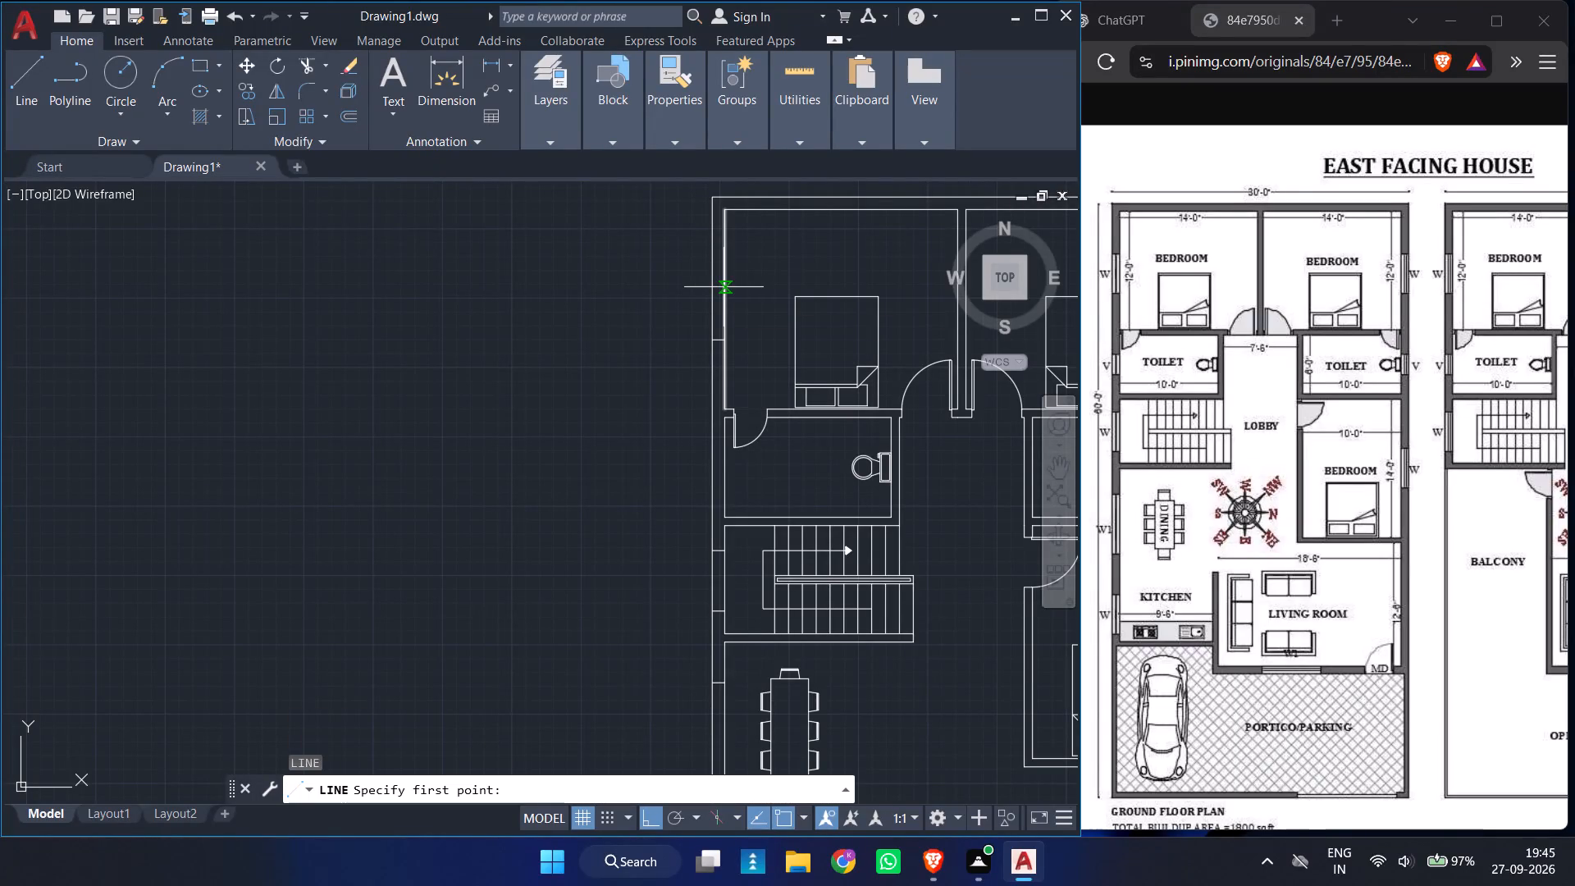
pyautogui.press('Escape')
# Offset the northwest bedroom's window edge line 4.5' north along the west wall.
pyautogui.press('o')
pyautogui.press('Return')
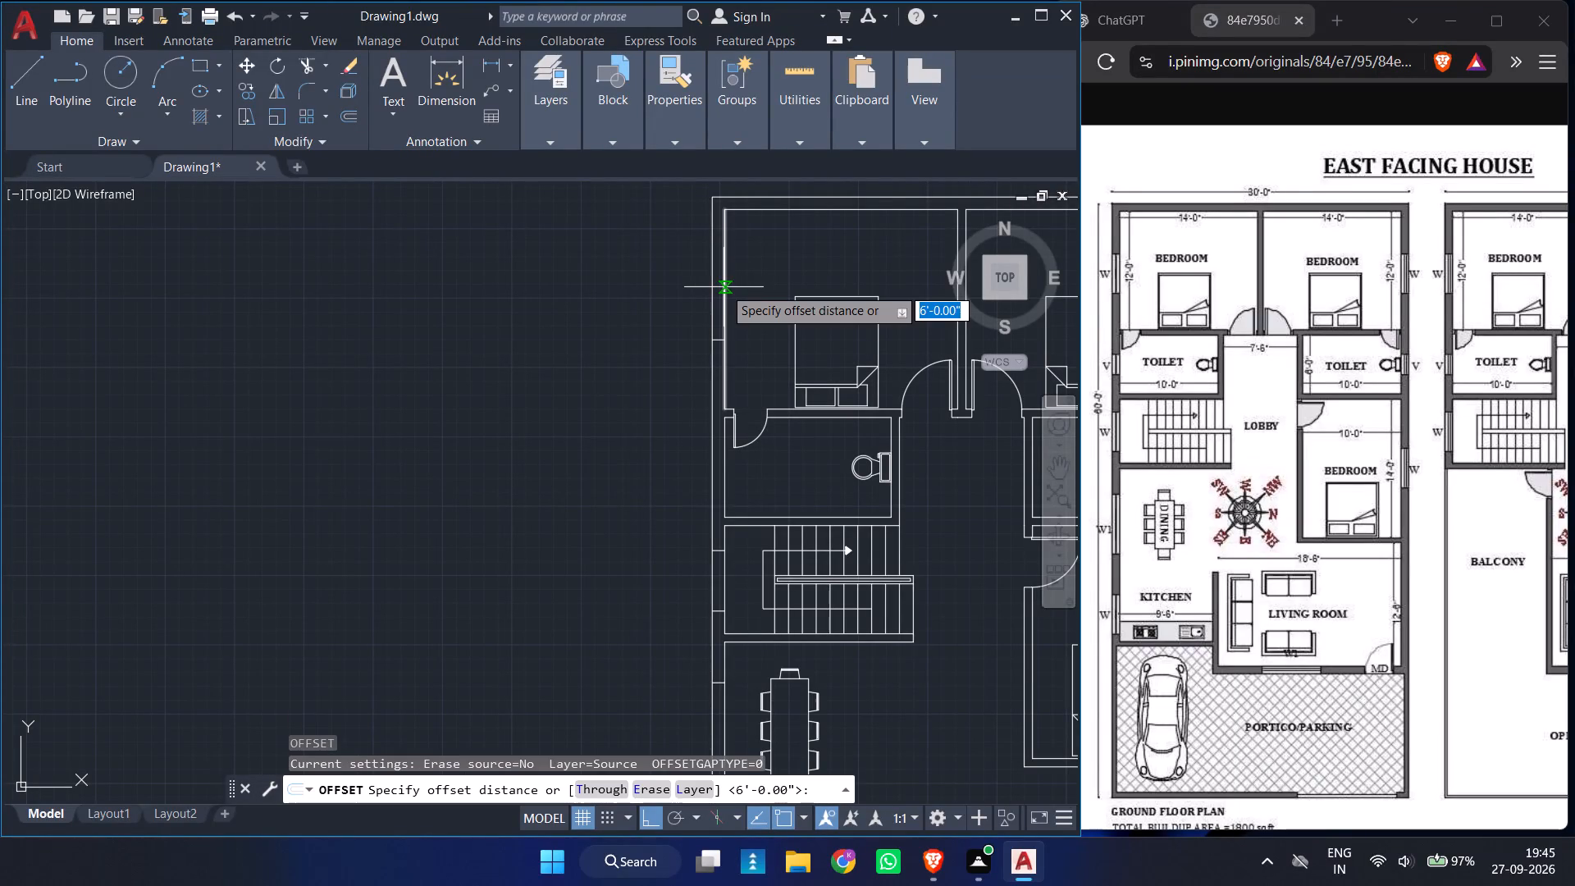
pyautogui.write("4.5'")
pyautogui.press('Return')
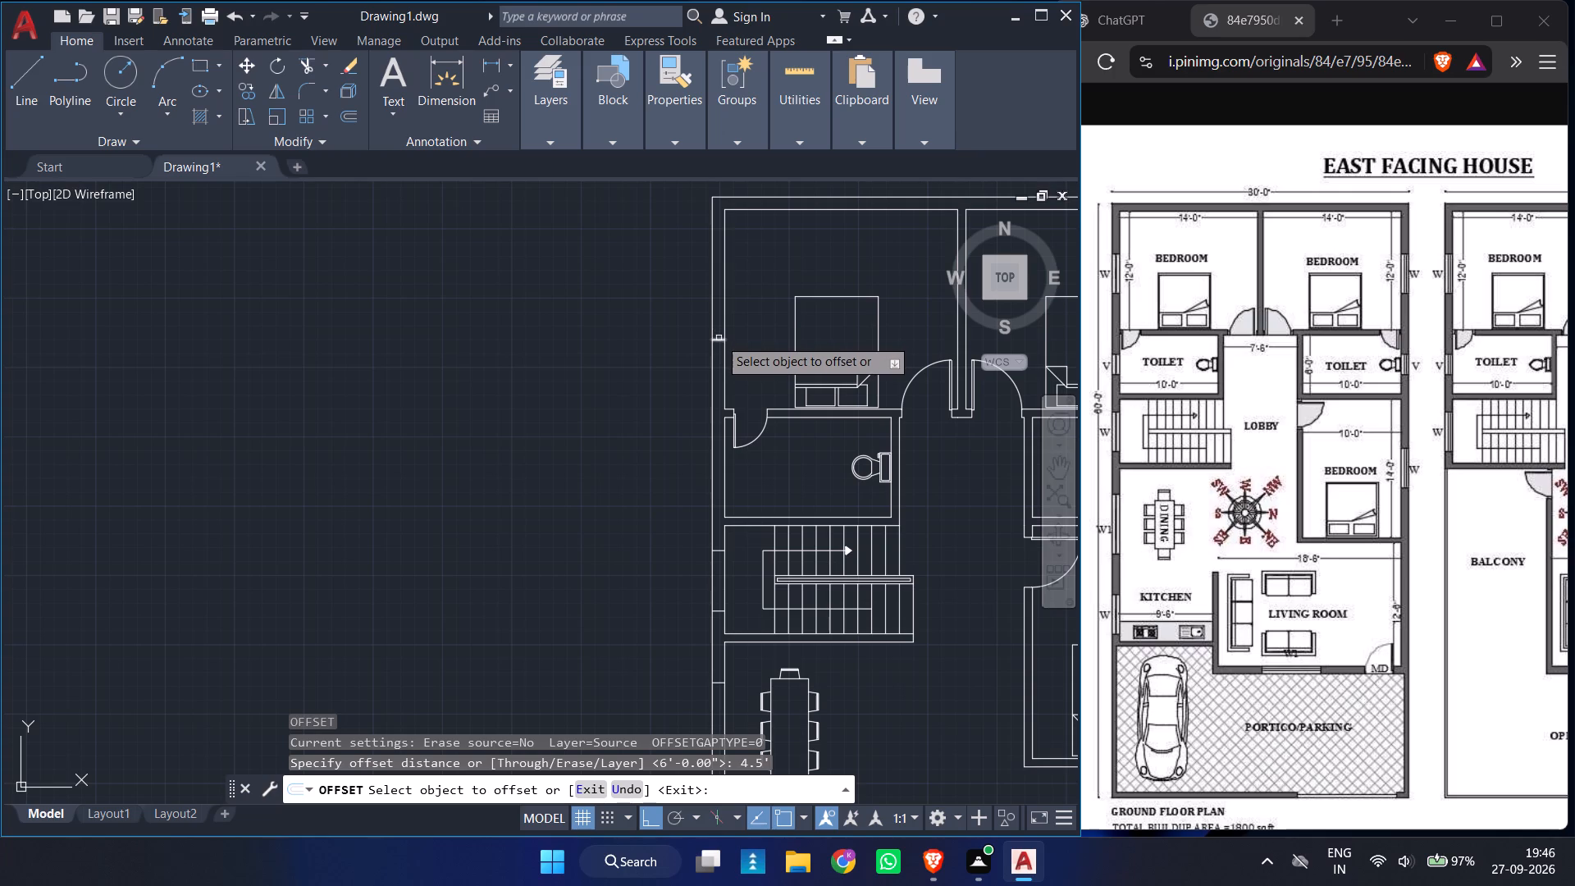
pyautogui.click(719, 338)
pyautogui.click(715, 307)
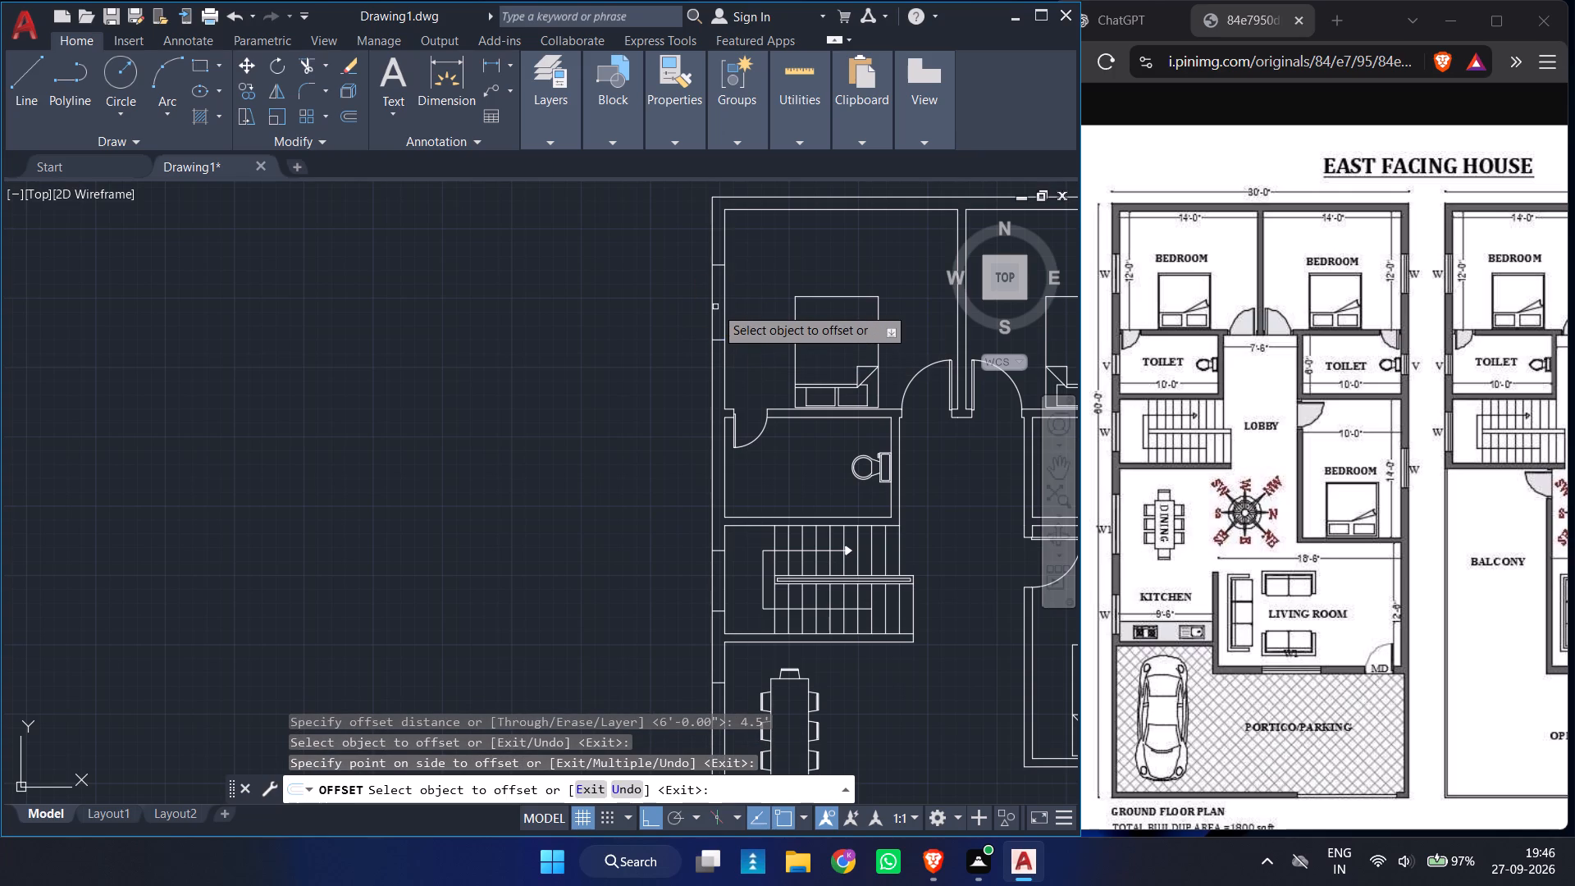
pyautogui.keyDown('ctrl'); pyautogui.scroll(-2, 769, 316); pyautogui.keyUp('ctrl')
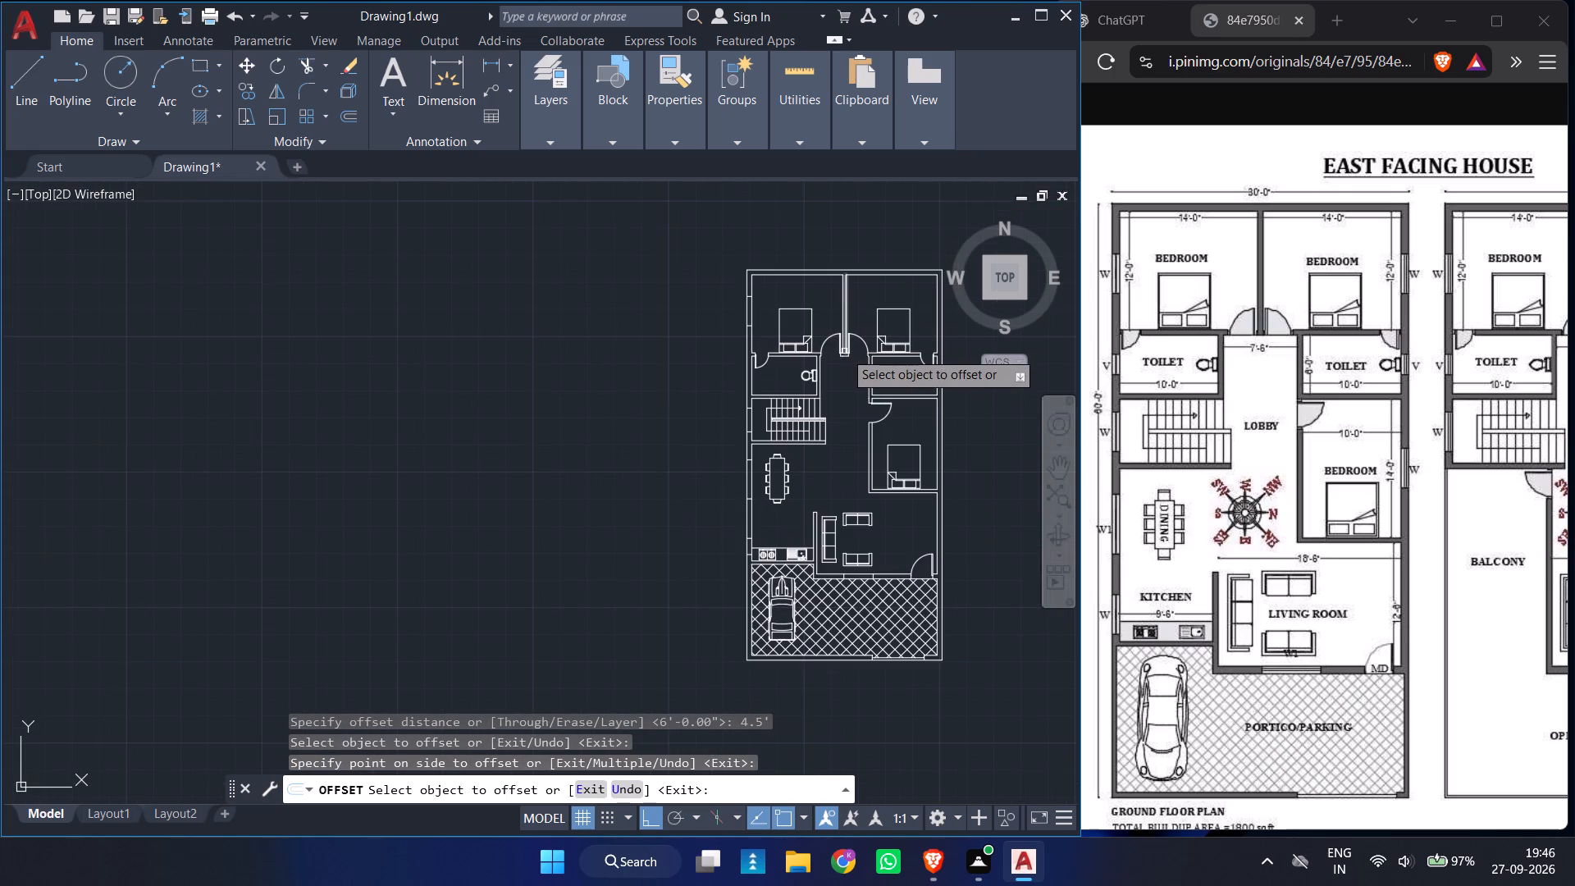
pyautogui.press('Escape')
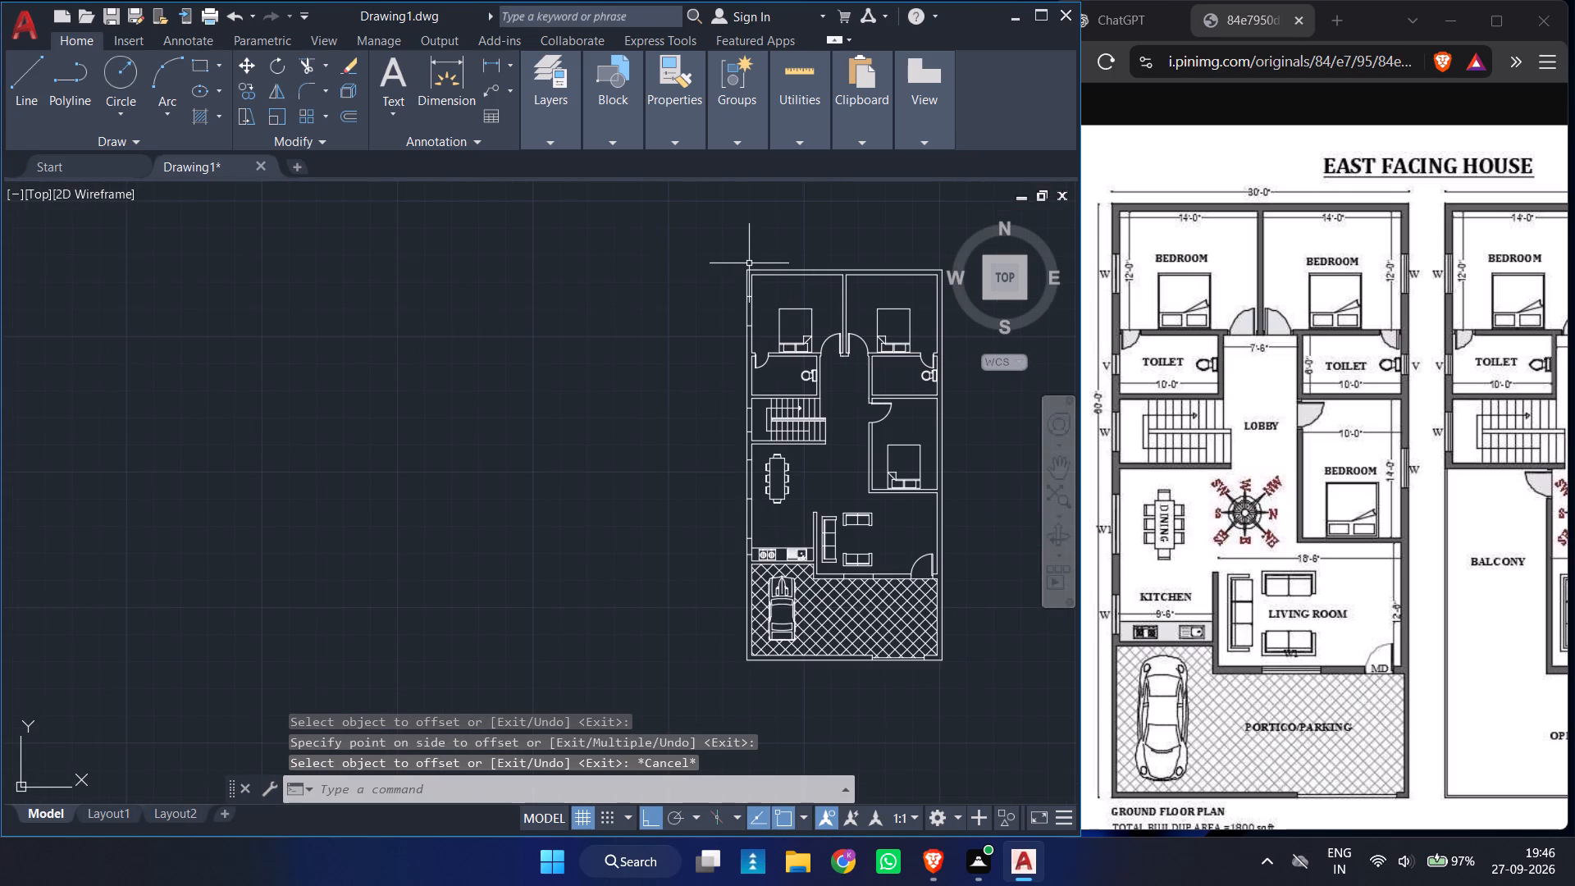
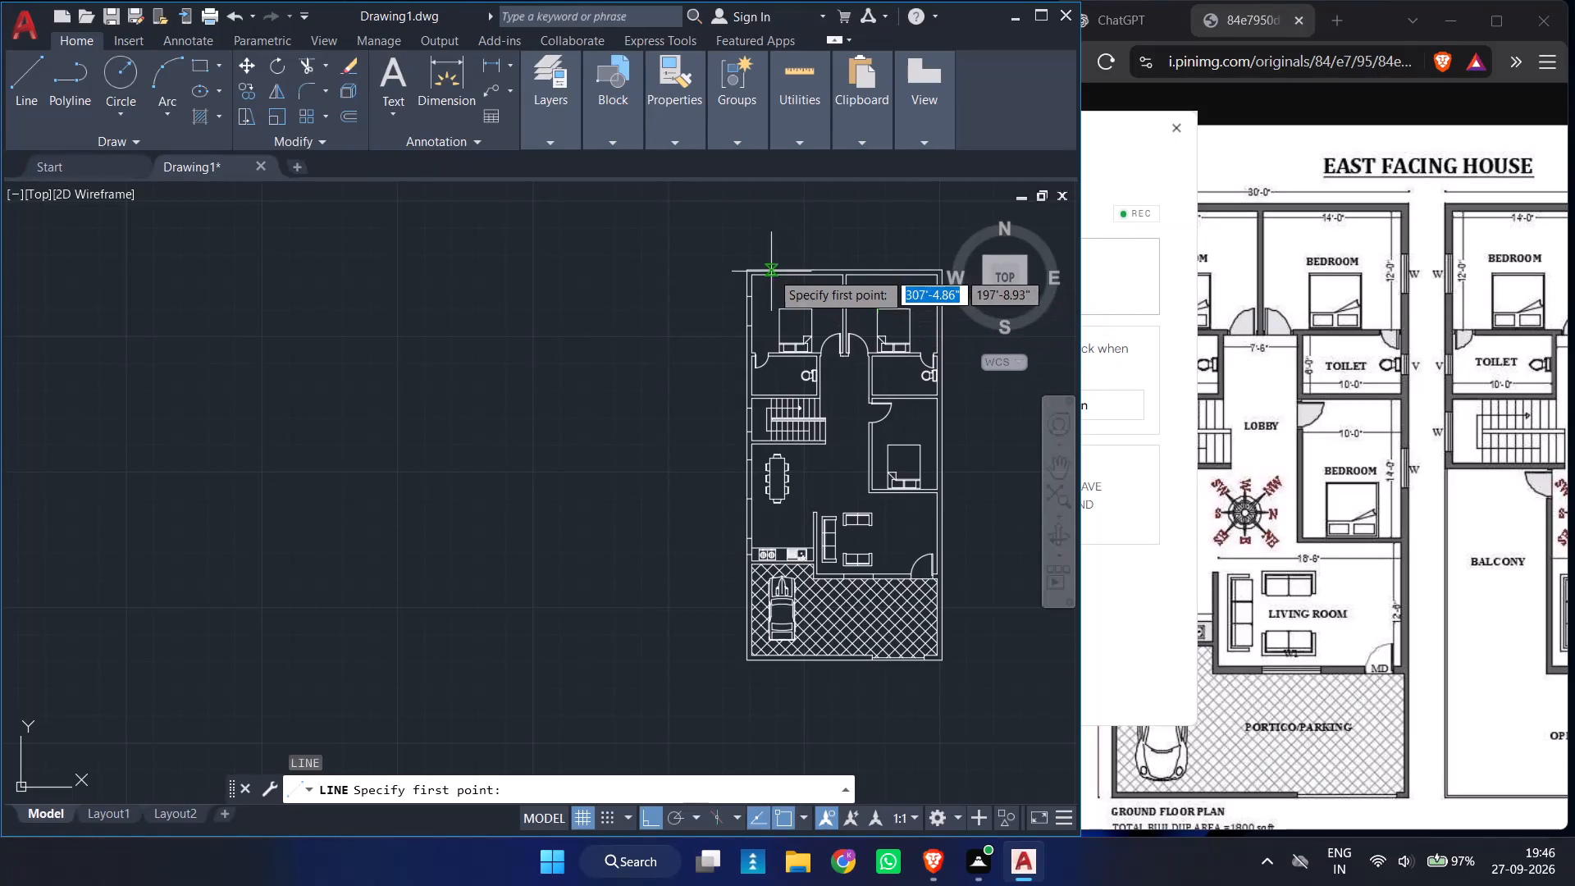
# Draw the northwest bedroom window's centre line along the west wall, joining the midpoints of its two edge lines.
pyautogui.keyDown('ctrl'); pyautogui.scroll(5, 776, 284); pyautogui.keyUp('ctrl')
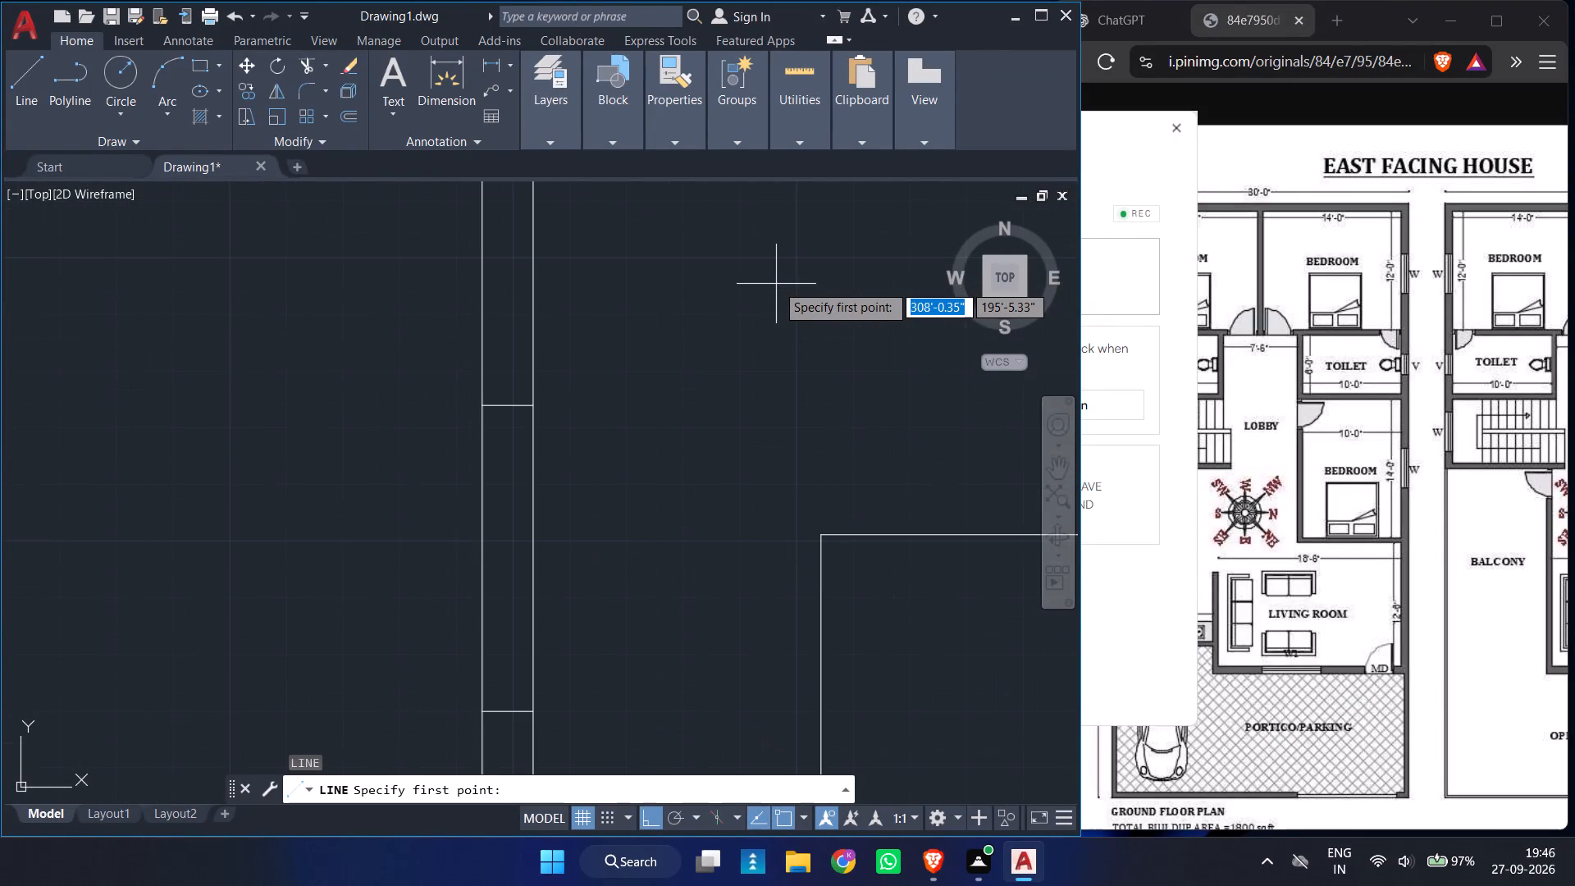
pyautogui.keyDown('ctrl'); pyautogui.scroll(-3, 651, 395); pyautogui.keyUp('ctrl')
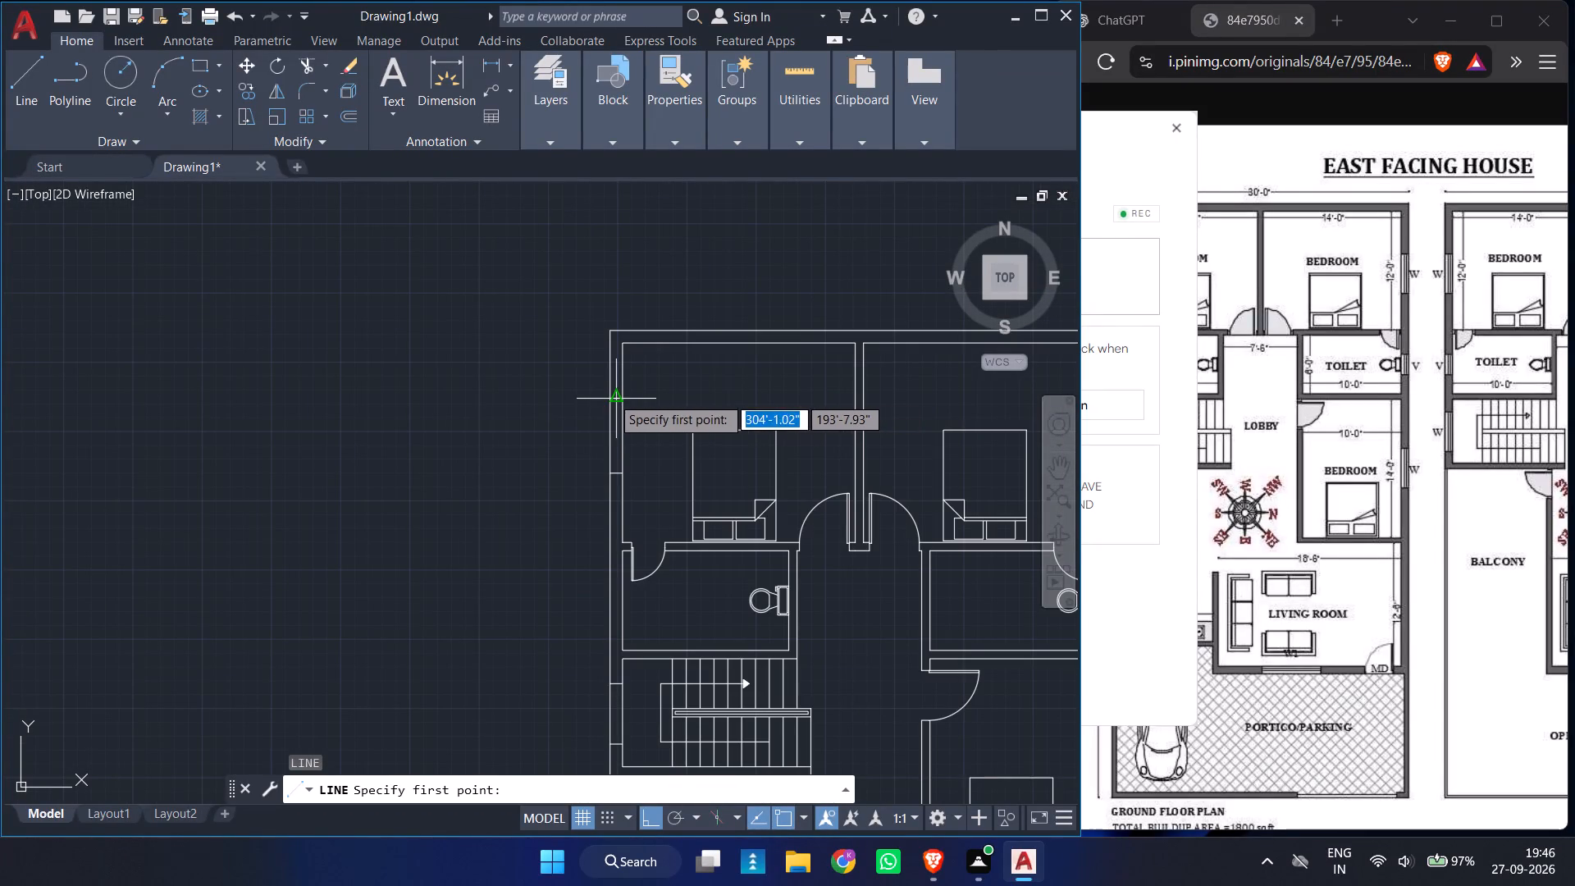
pyautogui.click(614, 395)
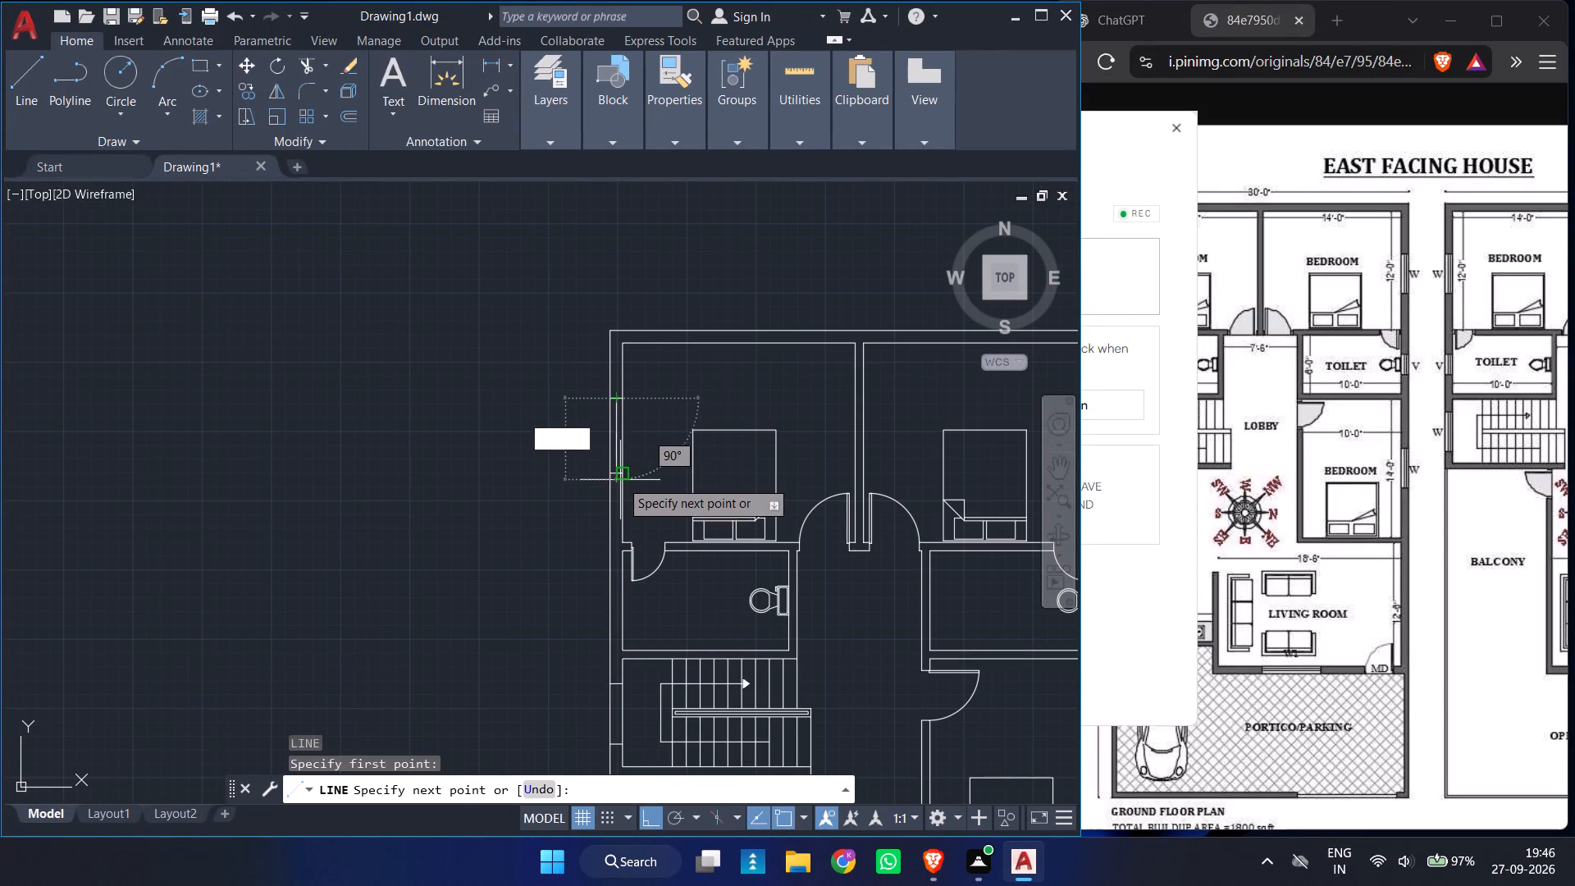
pyautogui.click(614, 471)
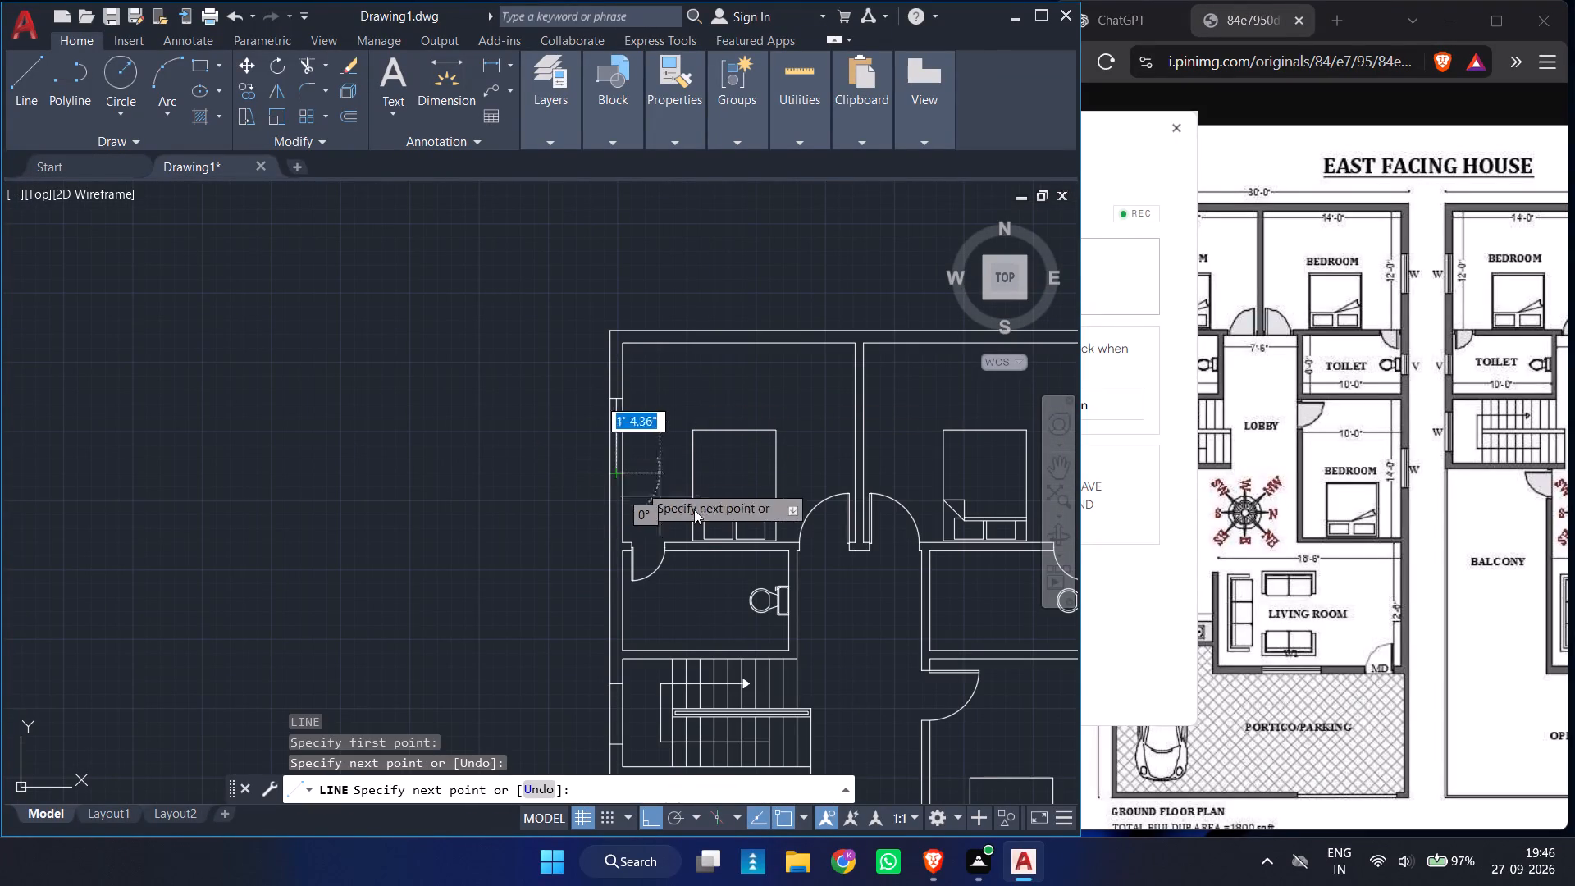
pyautogui.press('Return')
# Draw the staircase window's centre line along the west wall between the midpoints of its edge lines.
pyautogui.press('Return')
pyautogui.keyDown('ctrl'); pyautogui.scroll(-2, 671, 409); pyautogui.keyUp('ctrl')
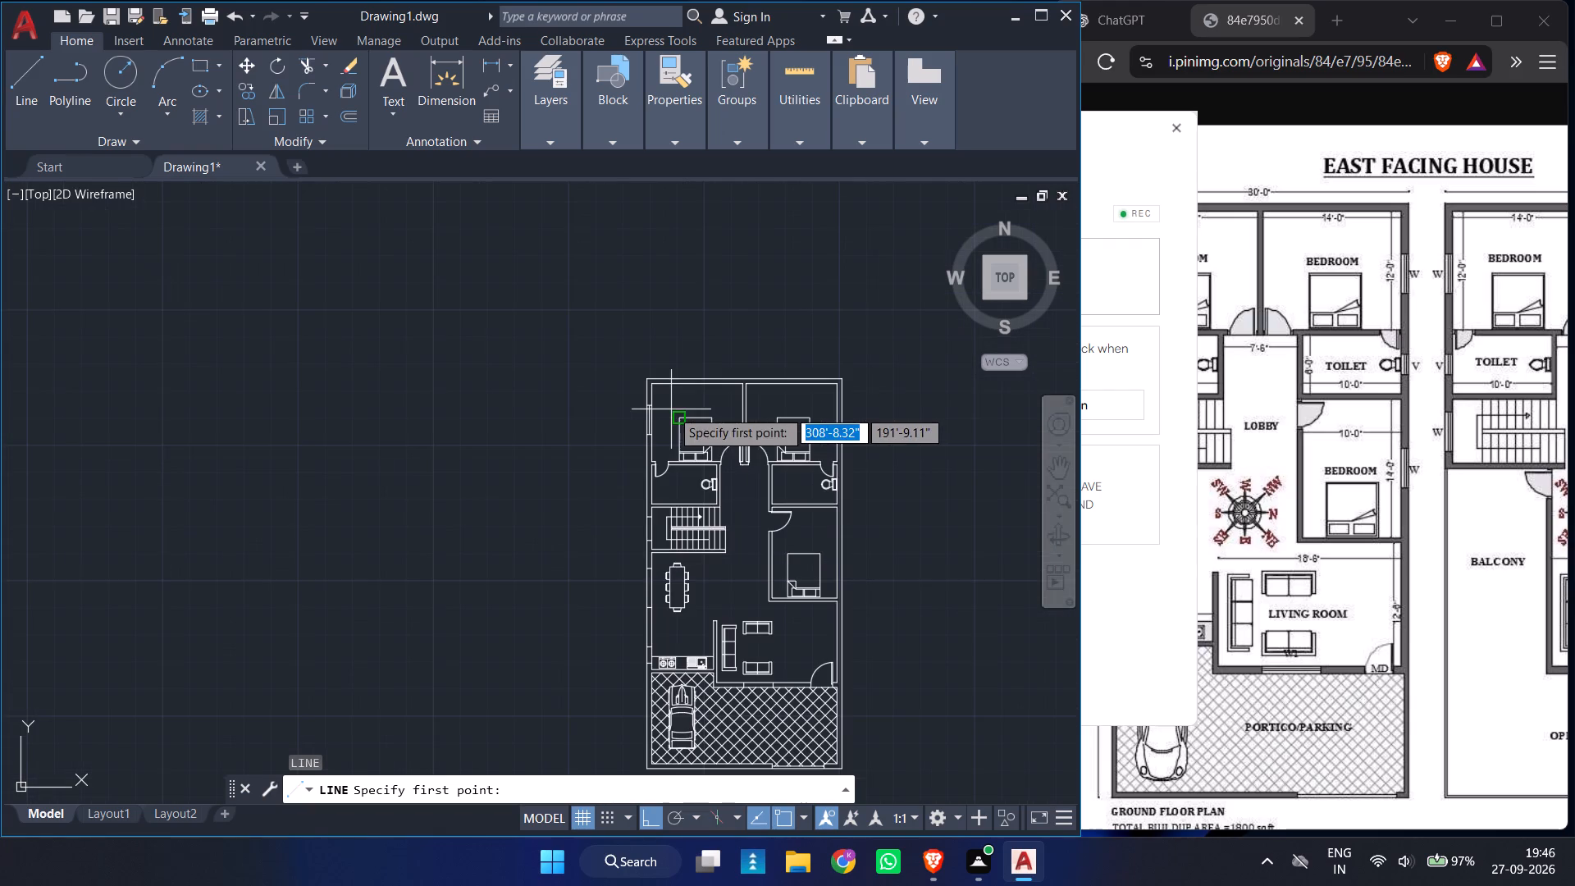
pyautogui.keyDown('ctrl'); pyautogui.scroll(2, 643, 543); pyautogui.keyUp('ctrl')
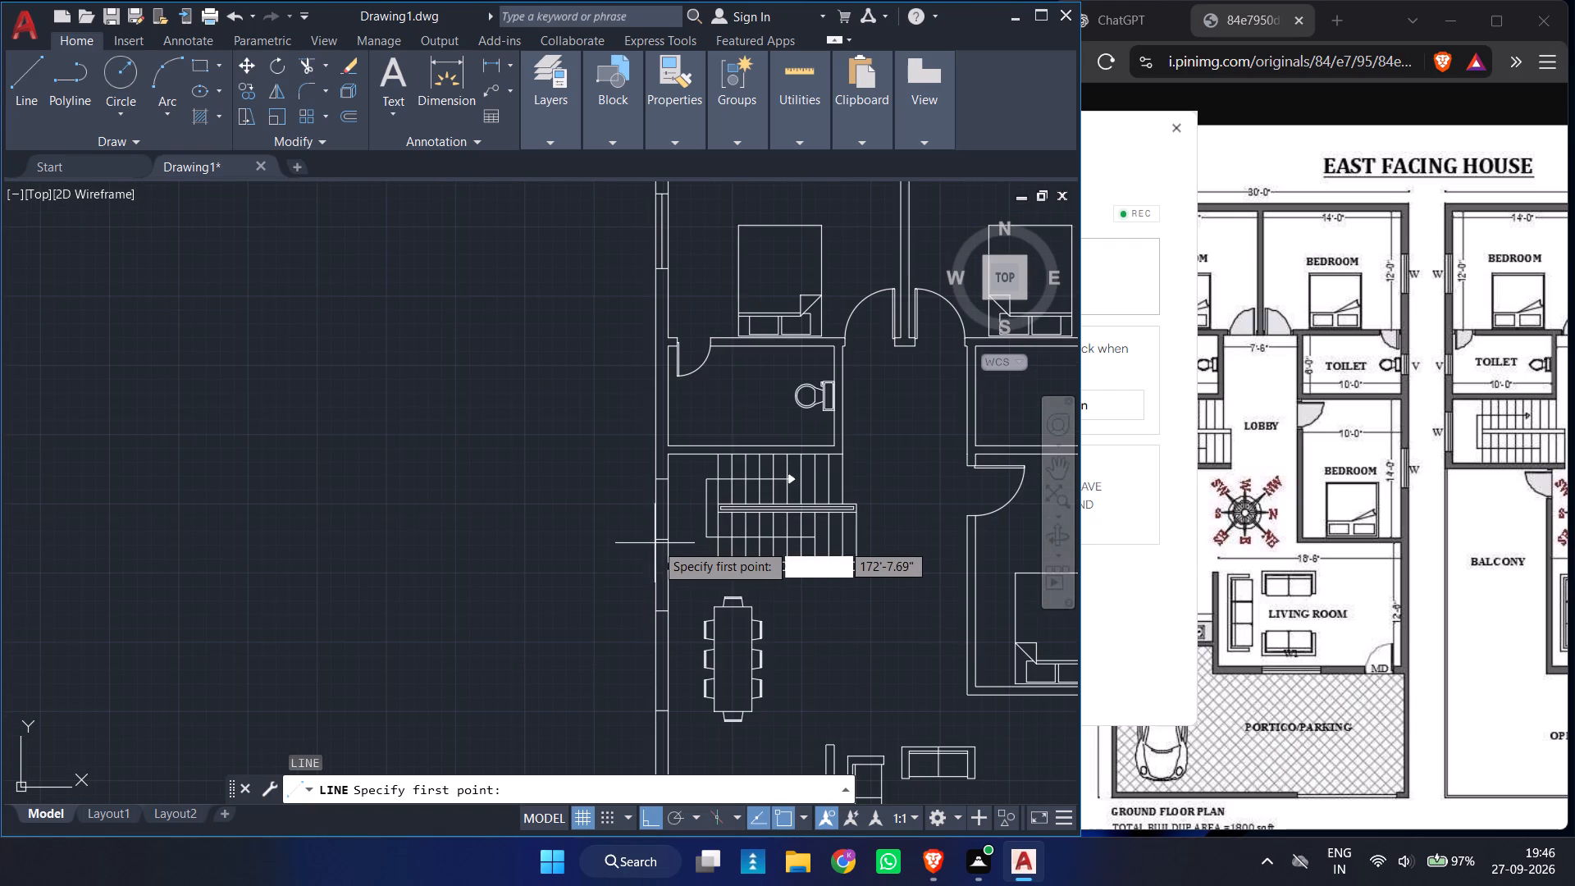
pyautogui.click(665, 543)
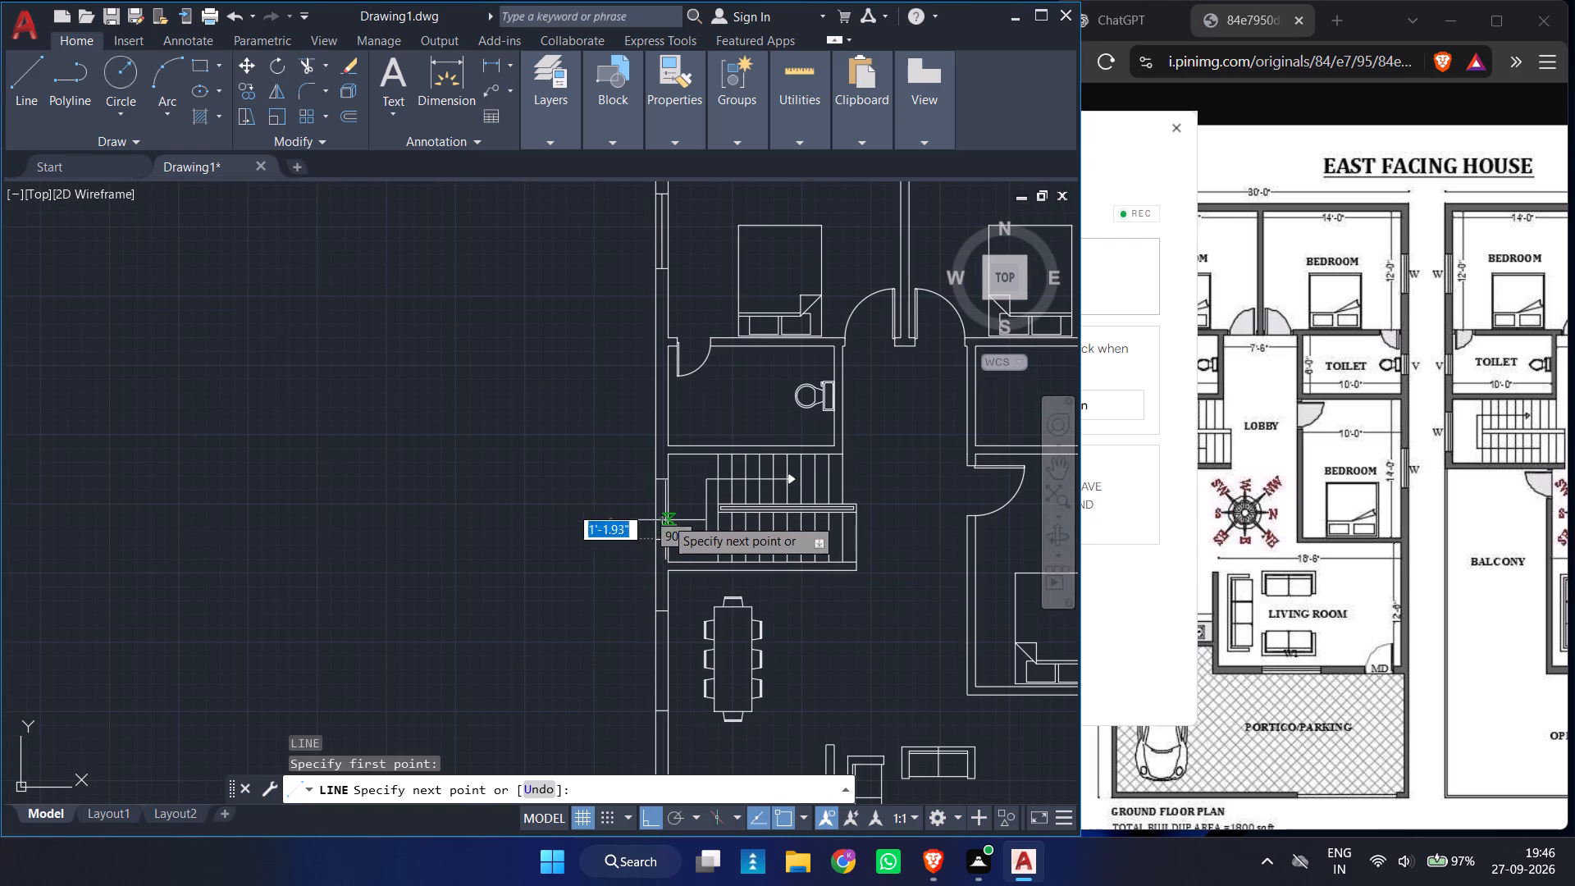
pyautogui.click(660, 481)
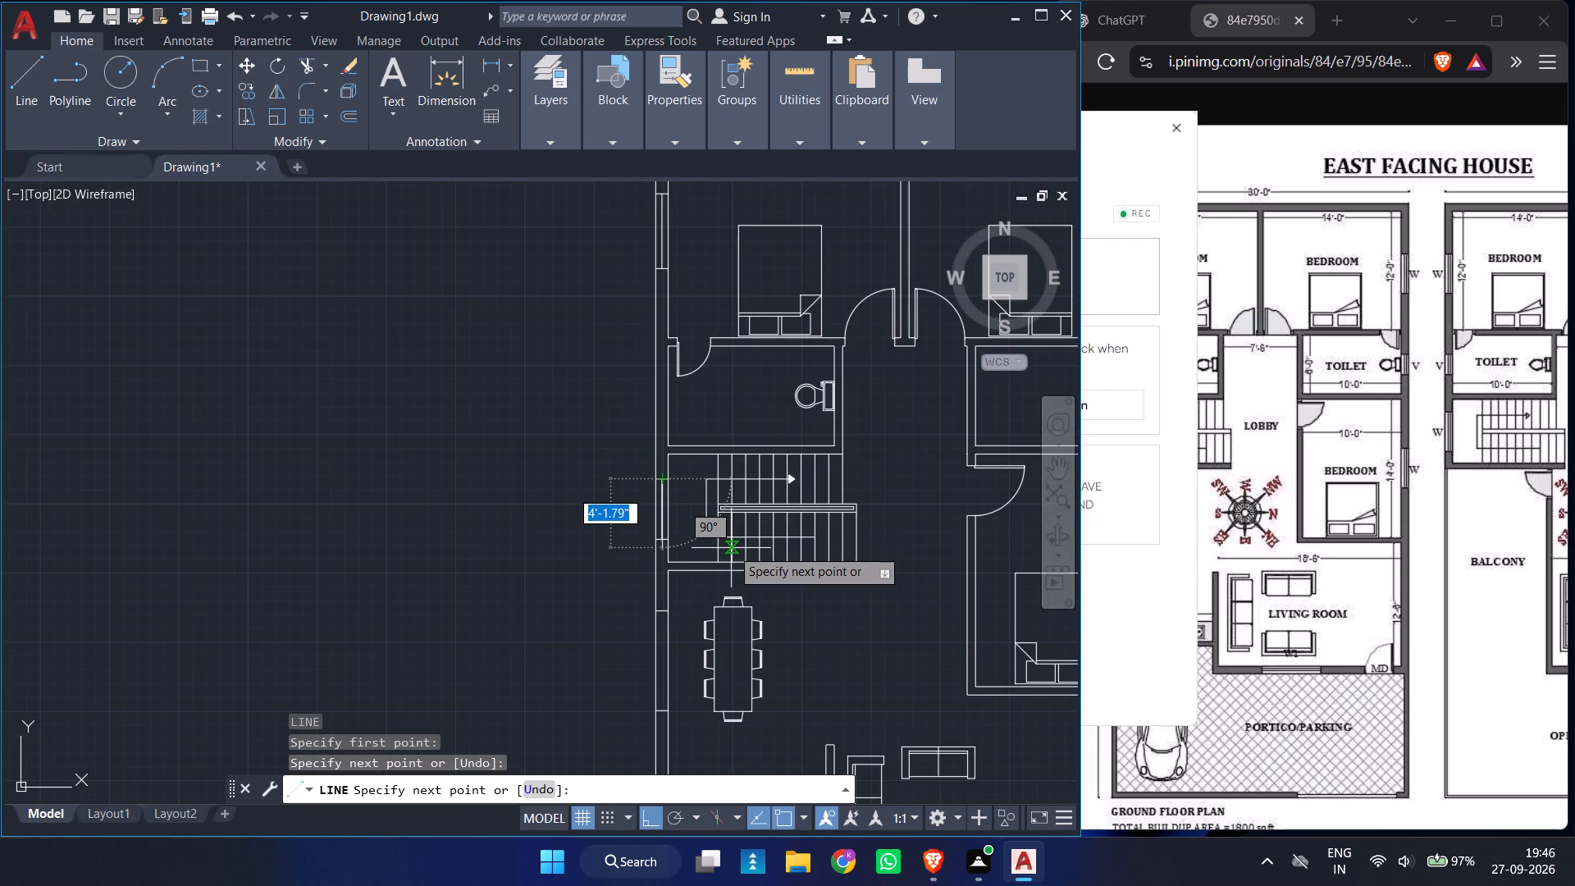
pyautogui.press('Return')
# Draw the 6' centre line of the dining window along the west wall between its edge lines' midpoints.
pyautogui.press('Return')
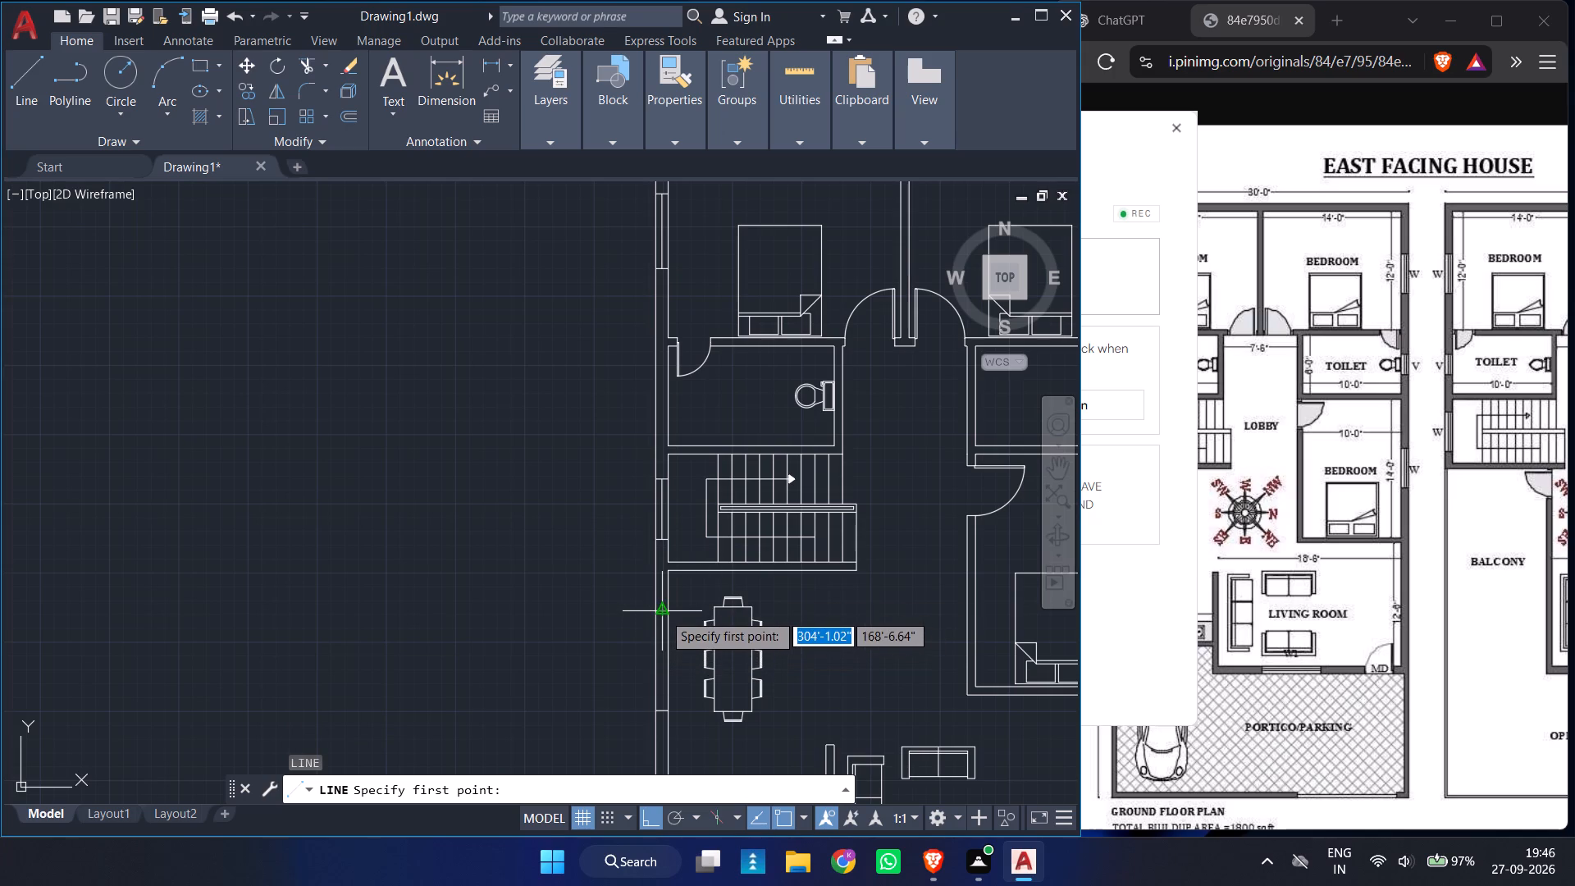
pyautogui.click(662, 612)
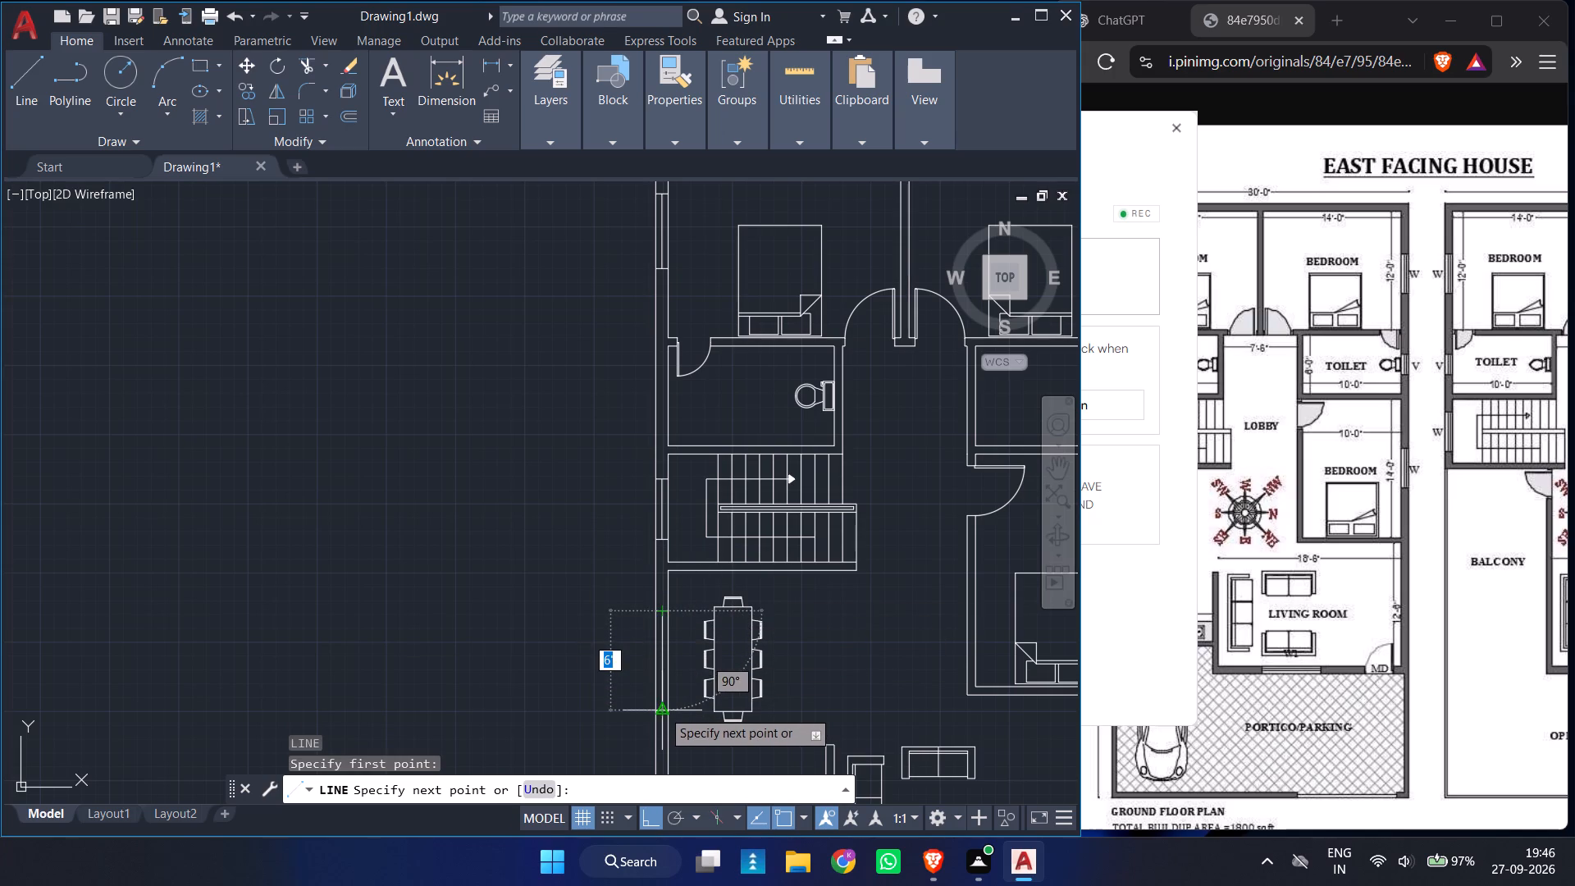
pyautogui.click(662, 710)
pyautogui.press('Return')
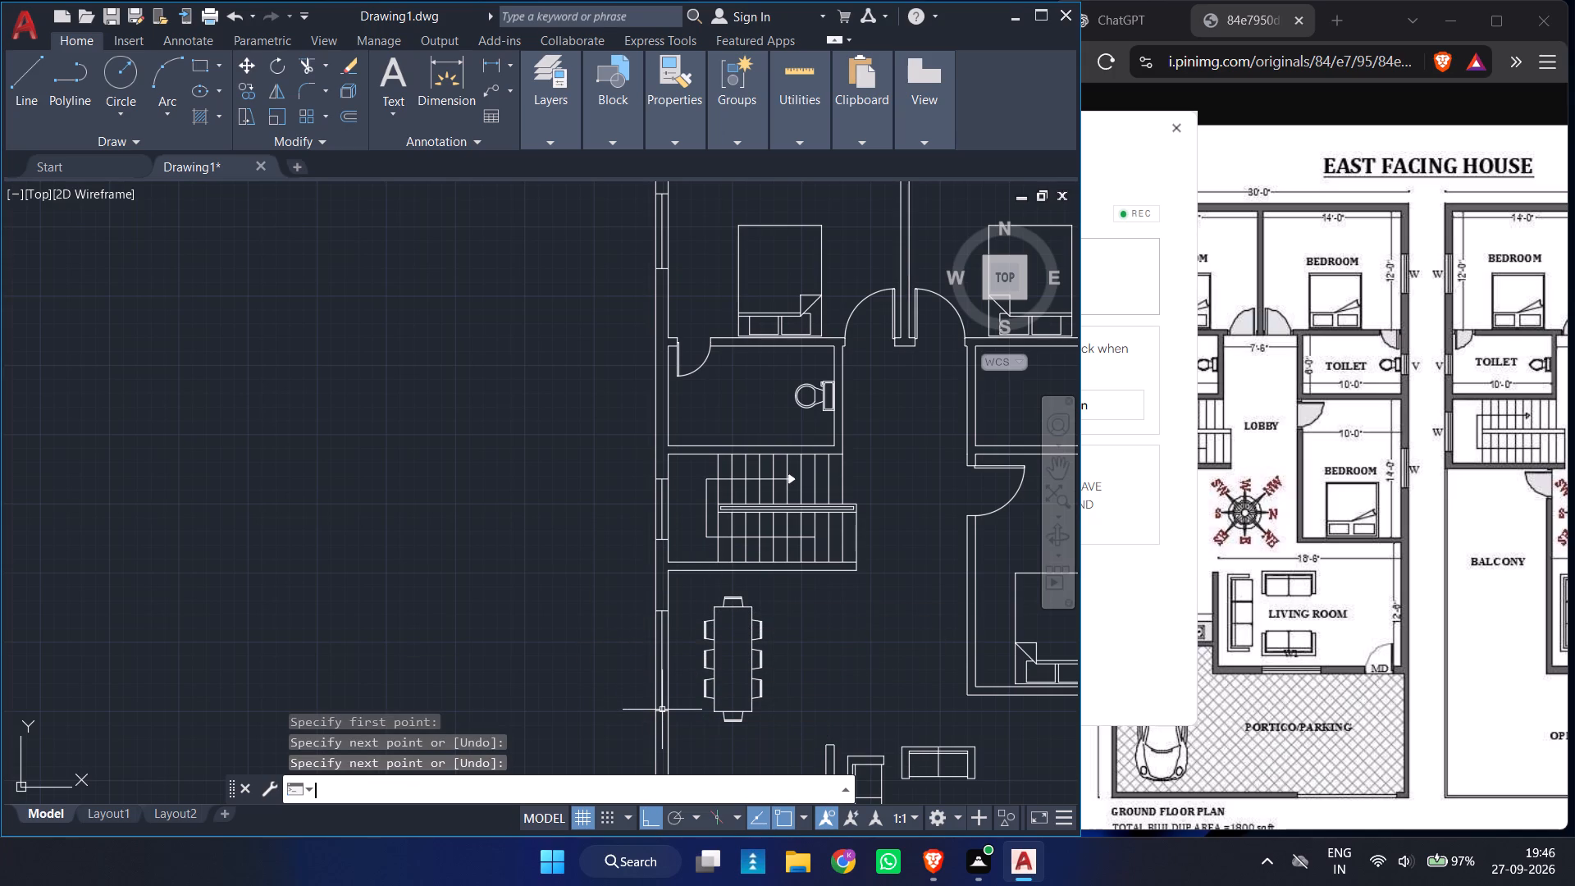
# Draw the kitchen window's centre line along the west wall between the midpoints of its edge lines.
pyautogui.keyDown('ctrl'); pyautogui.scroll(-2, 600, 566); pyautogui.keyUp('ctrl')
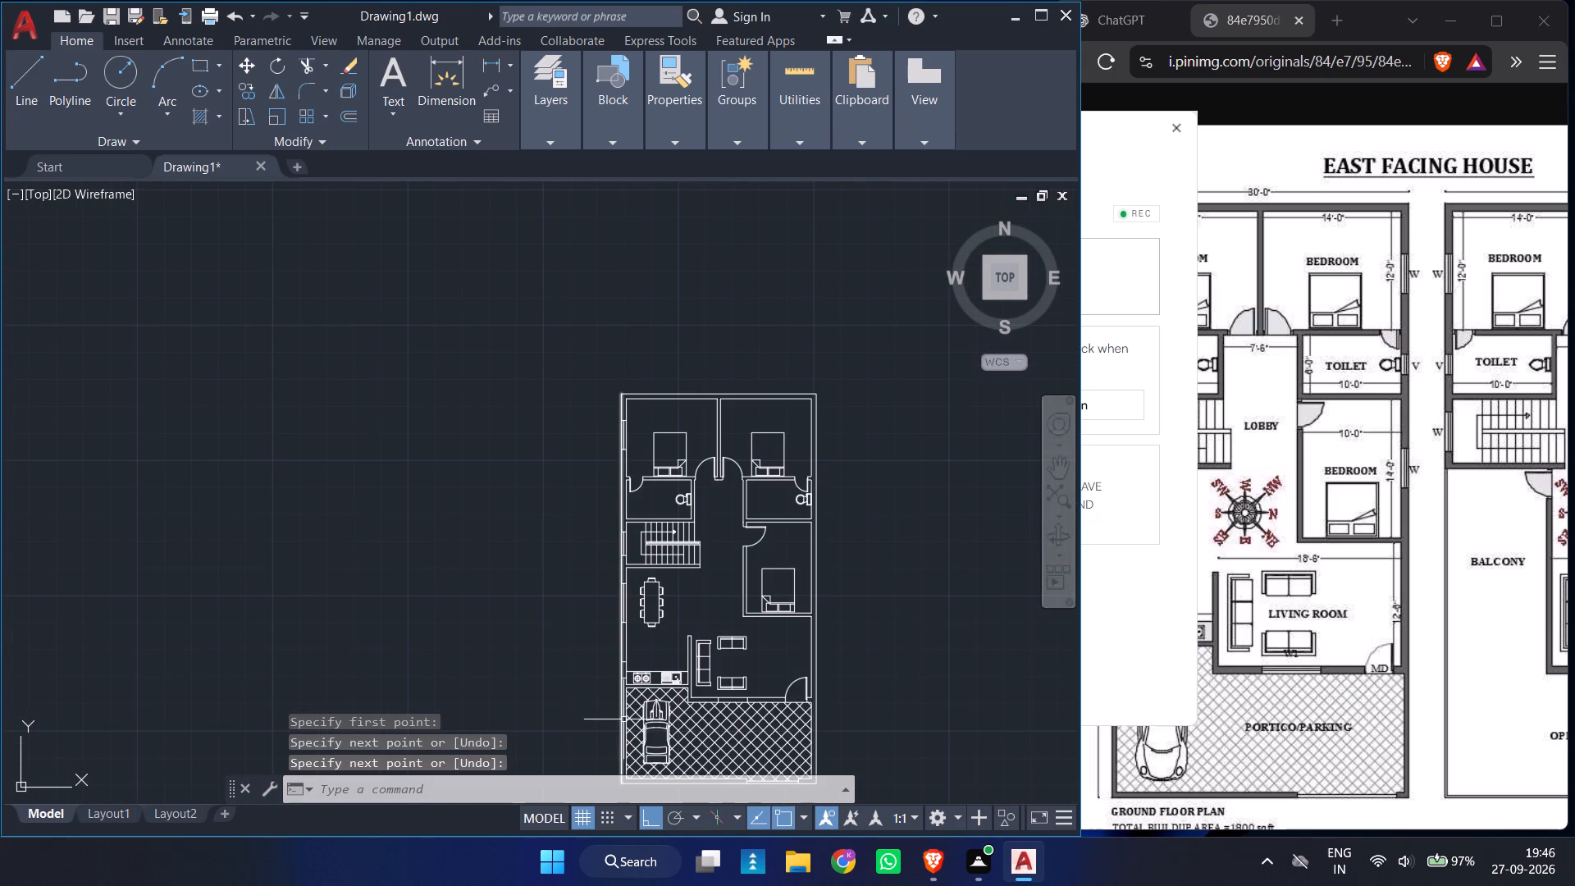
pyautogui.keyDown('ctrl'); pyautogui.scroll(4, 629, 710); pyautogui.keyUp('ctrl')
pyautogui.press('l')
pyautogui.press('Return')
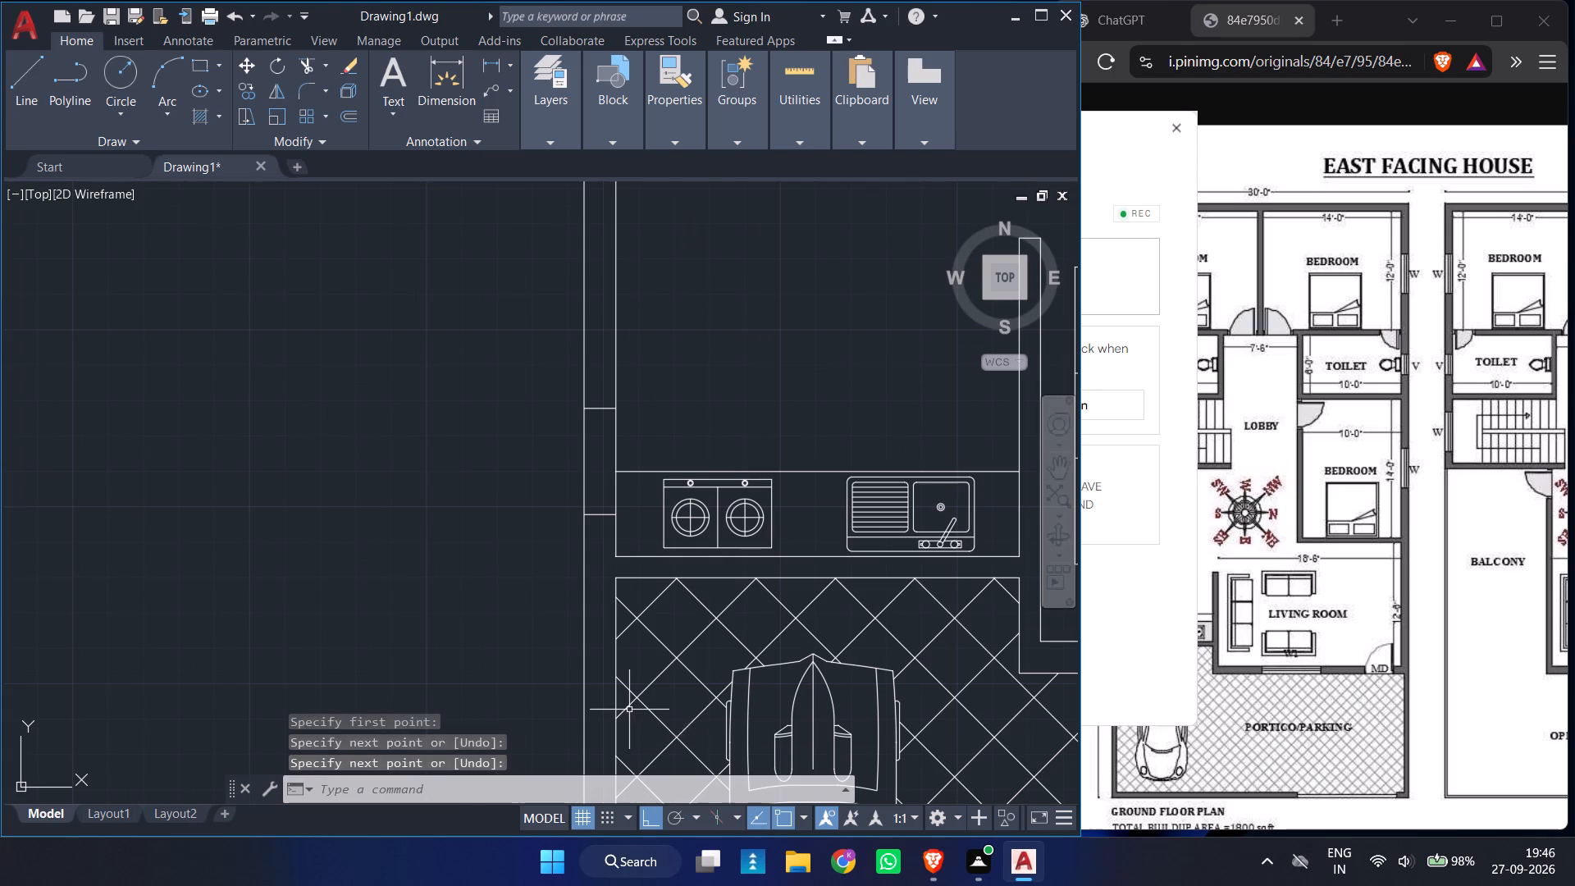
pyautogui.click(599, 411)
pyautogui.moveTo(602, 518); pyautogui.dragTo(738, 654)
pyautogui.press('Return')
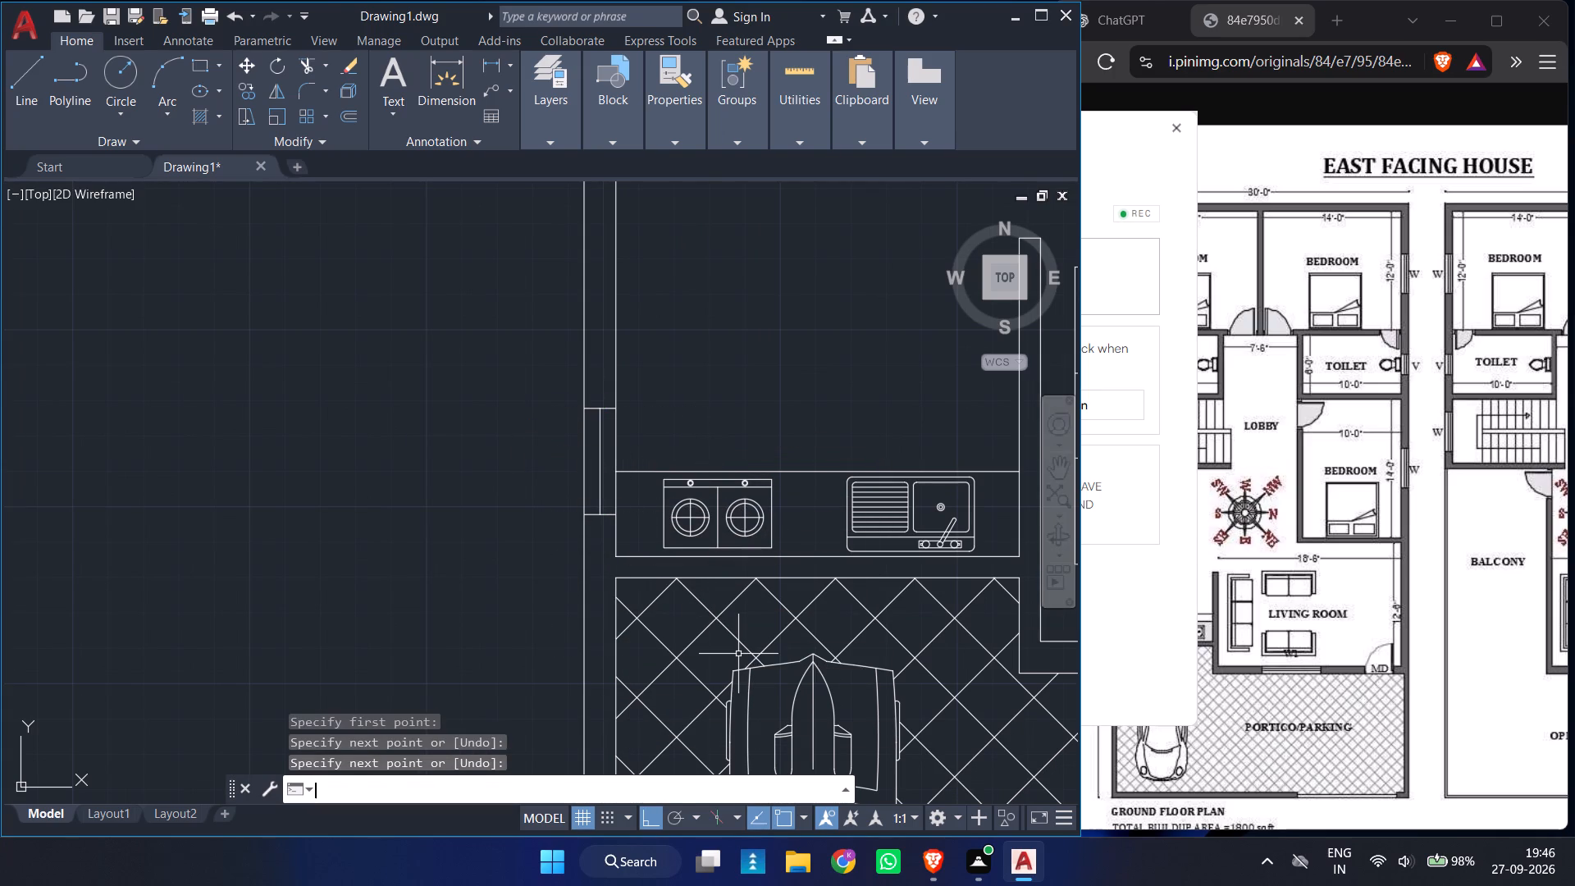
# Check the reference plan and draw a ventilator edge line across the west wall of the northwest toilet, level with the door leaf's end.
pyautogui.click(1213, 499)
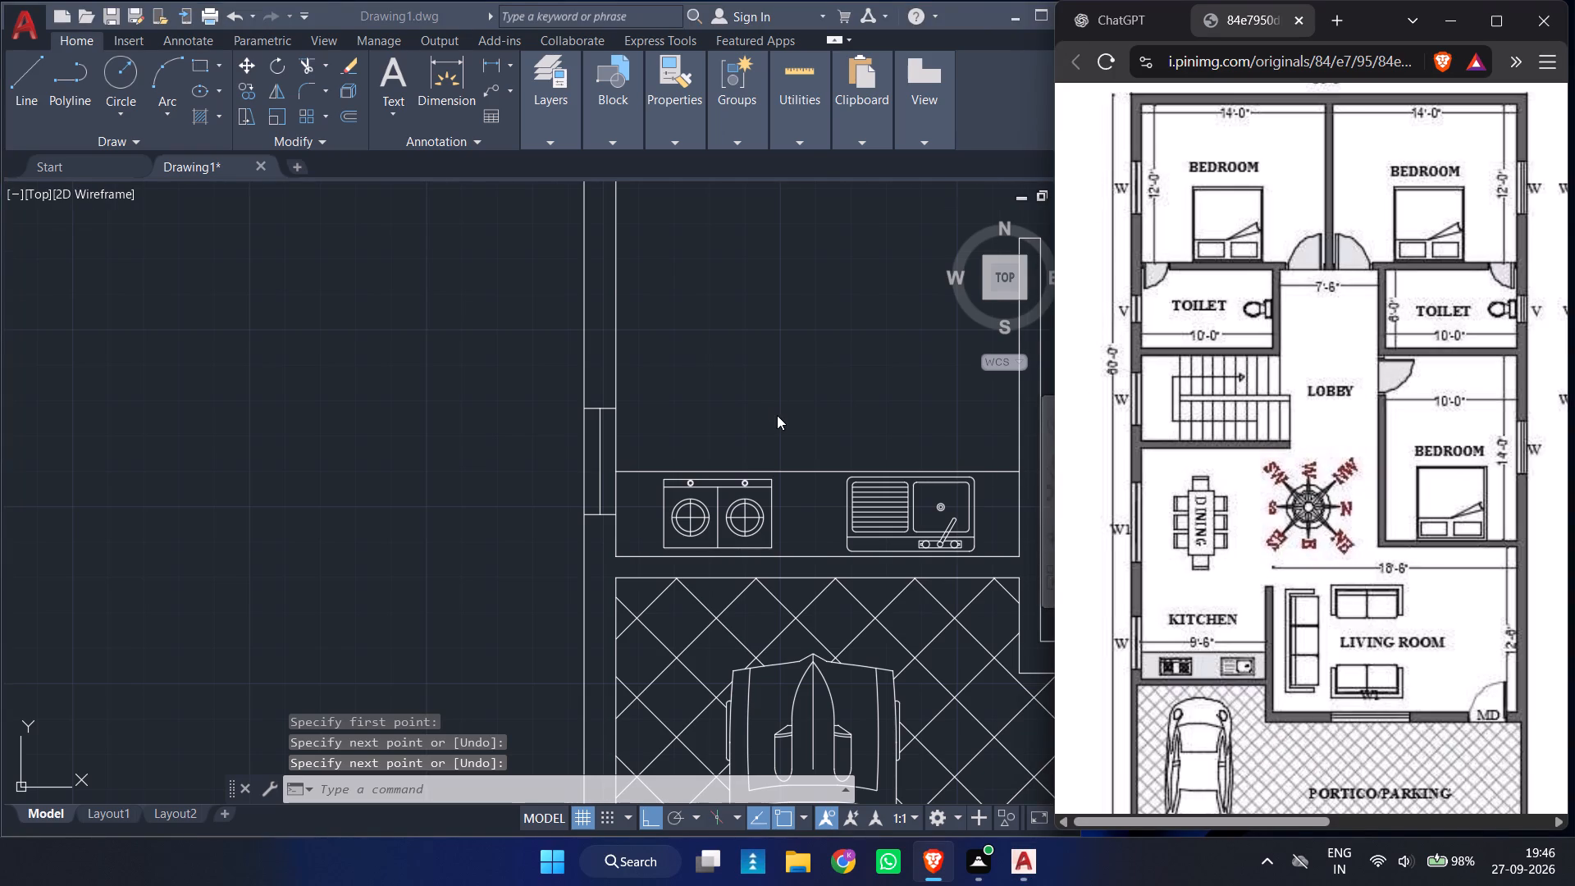
pyautogui.keyDown('ctrl'); pyautogui.scroll(-4, 777, 415); pyautogui.keyUp('ctrl')
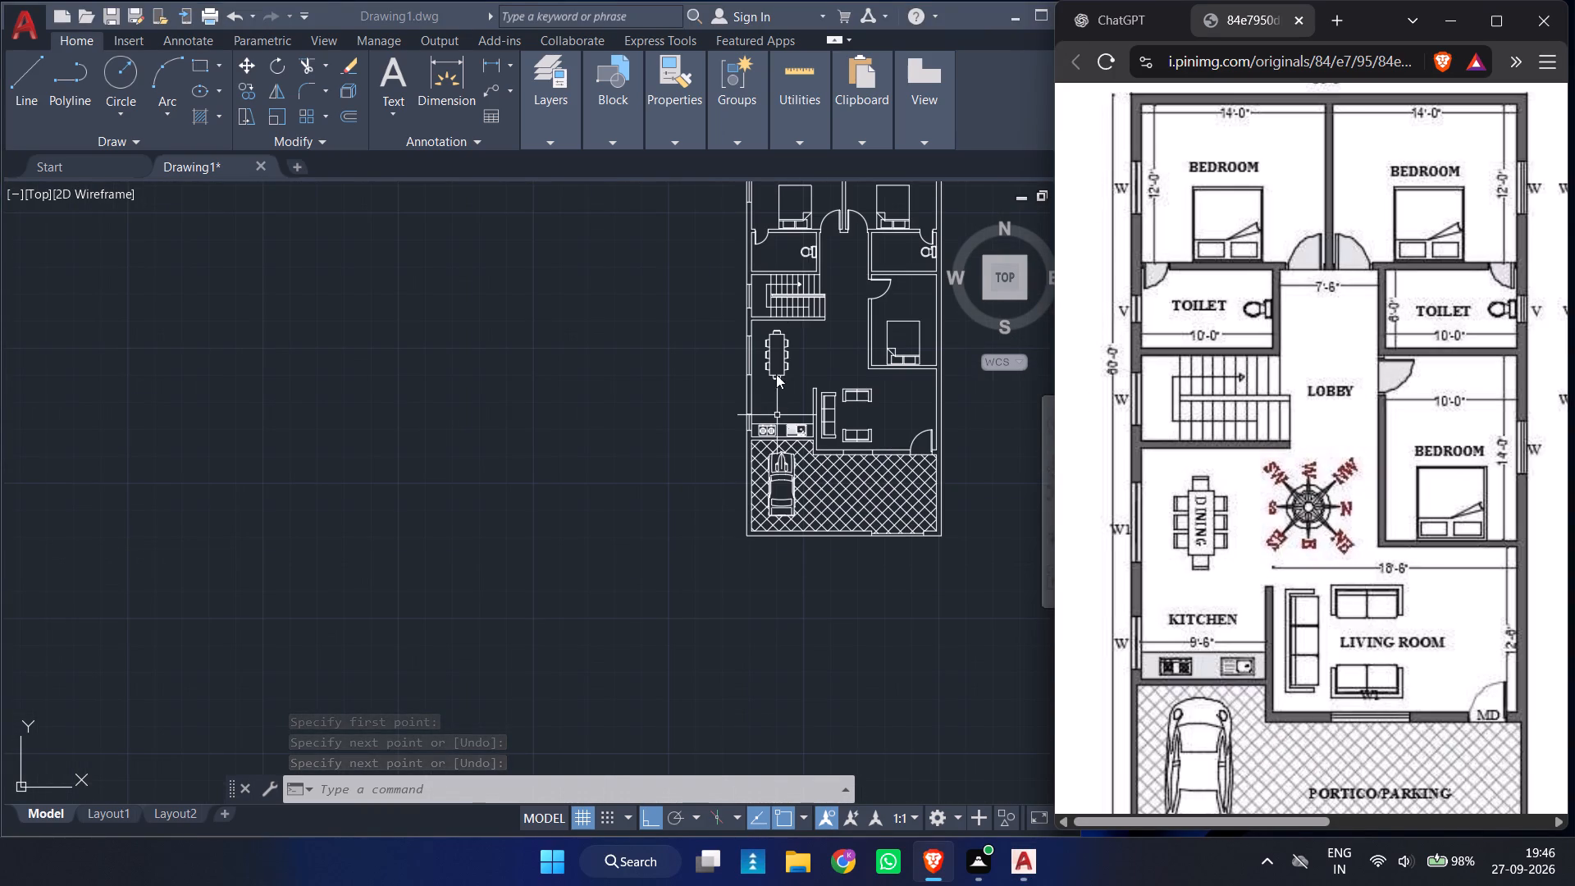
pyautogui.keyDown('ctrl'); pyautogui.scroll(4, 765, 221); pyautogui.keyUp('ctrl')
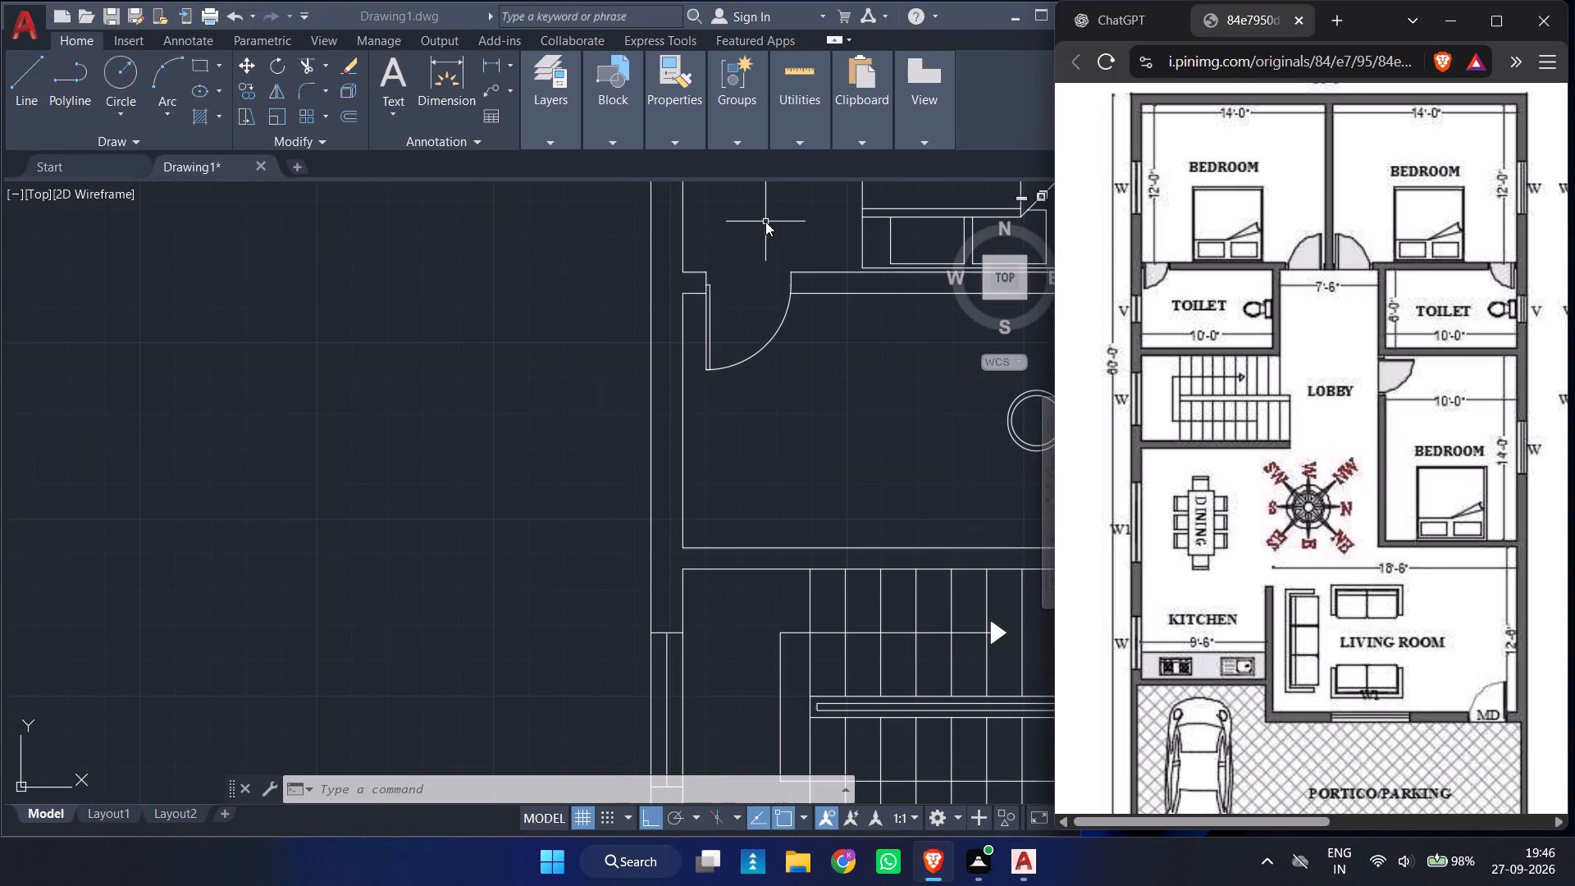
pyautogui.press('l')
pyautogui.press('Return')
pyautogui.click(536, 400)
pyautogui.press('l')
pyautogui.press('Return')
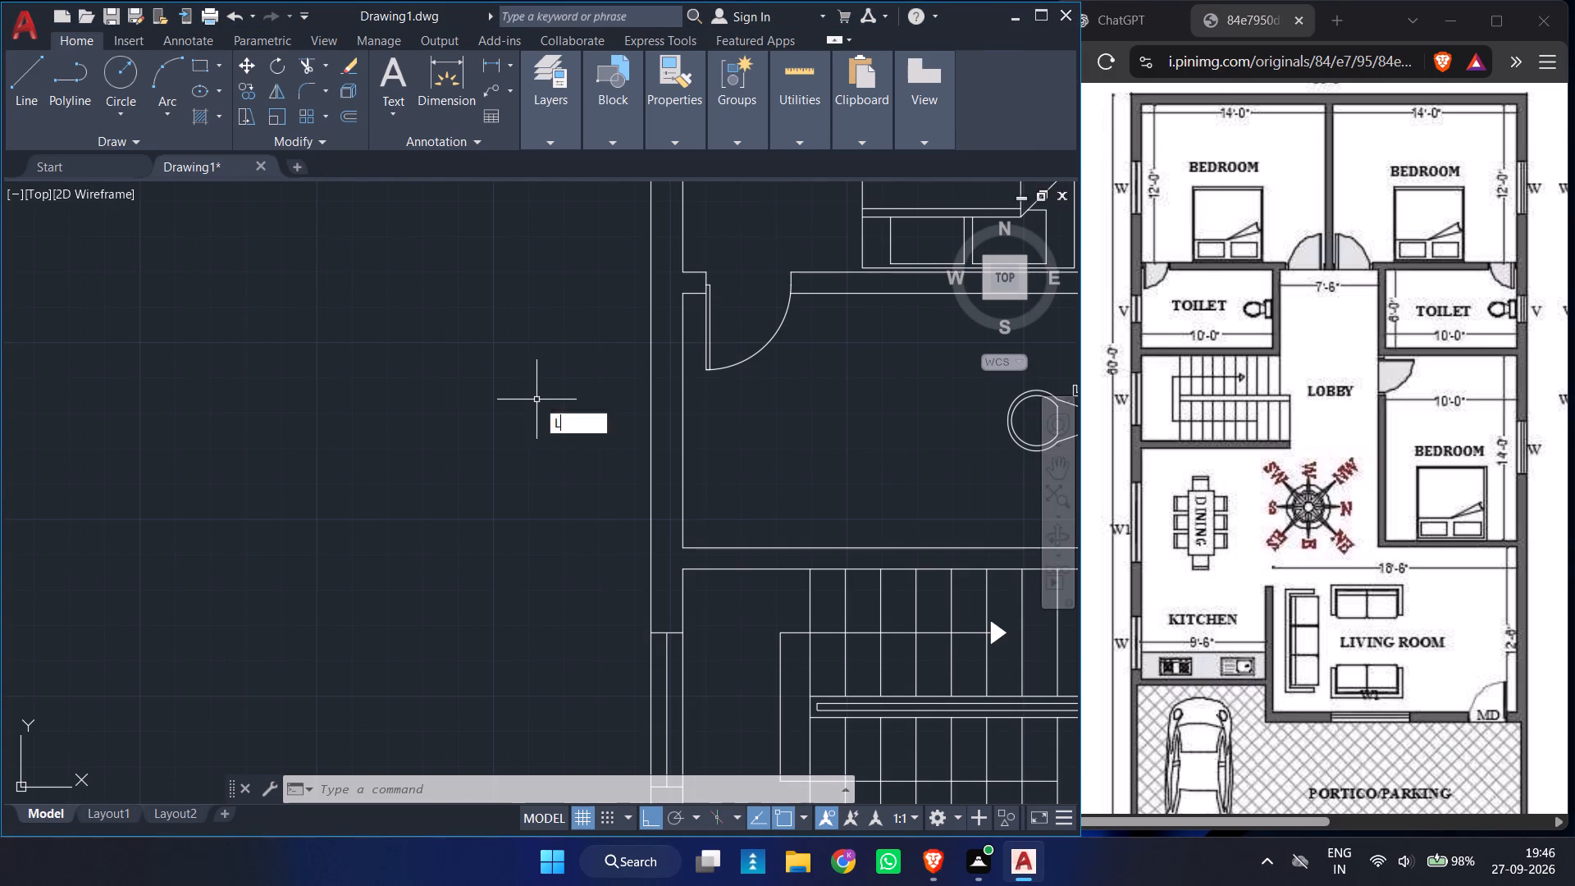
pyautogui.click(683, 371)
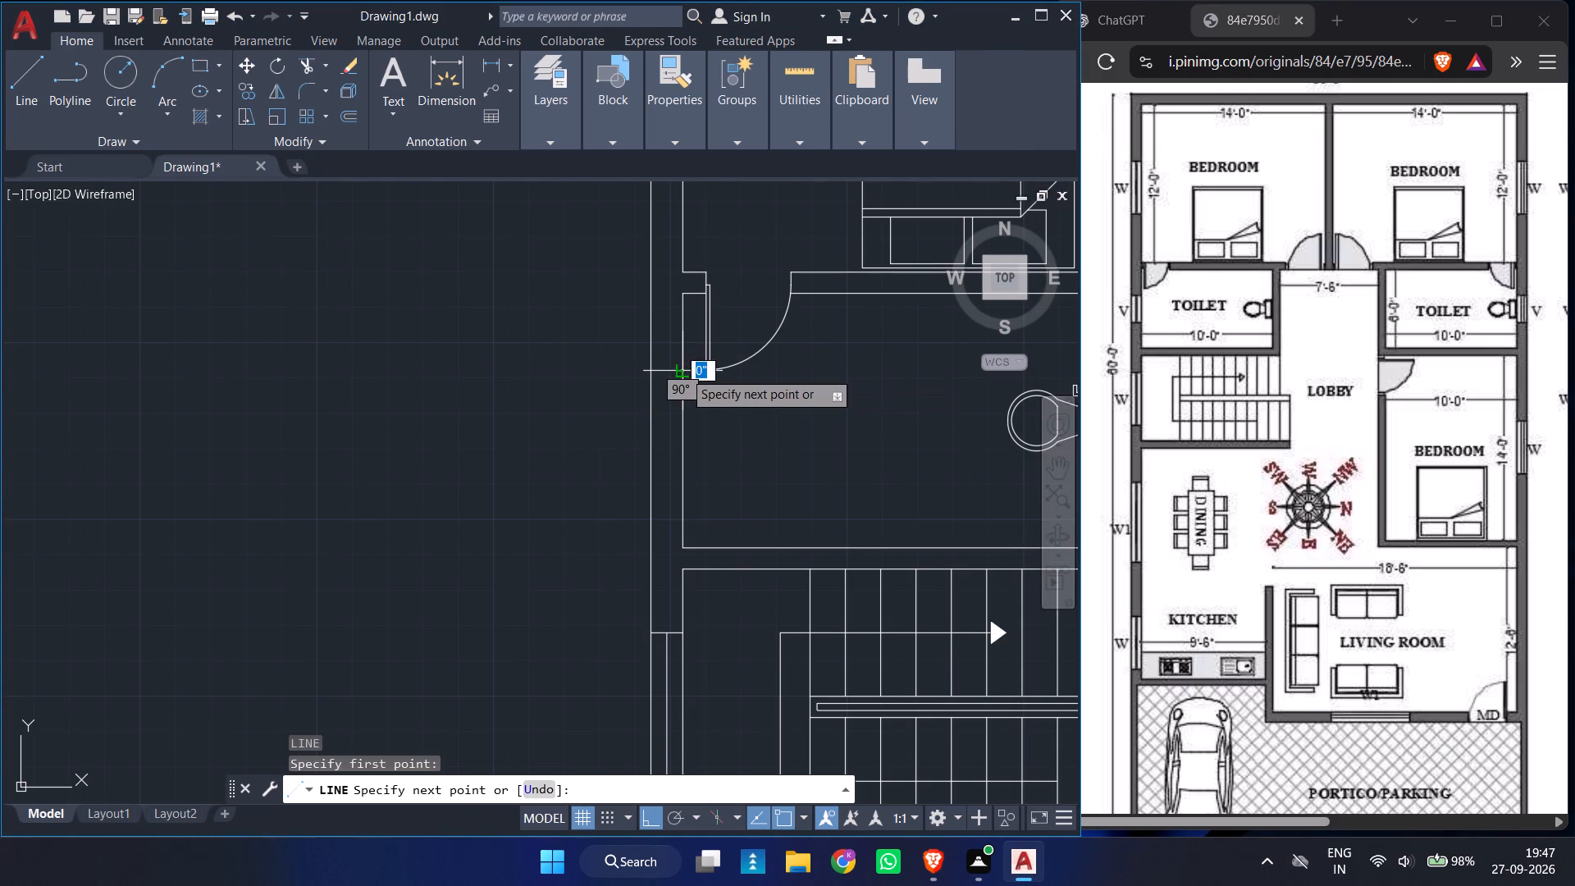
pyautogui.click(650, 367)
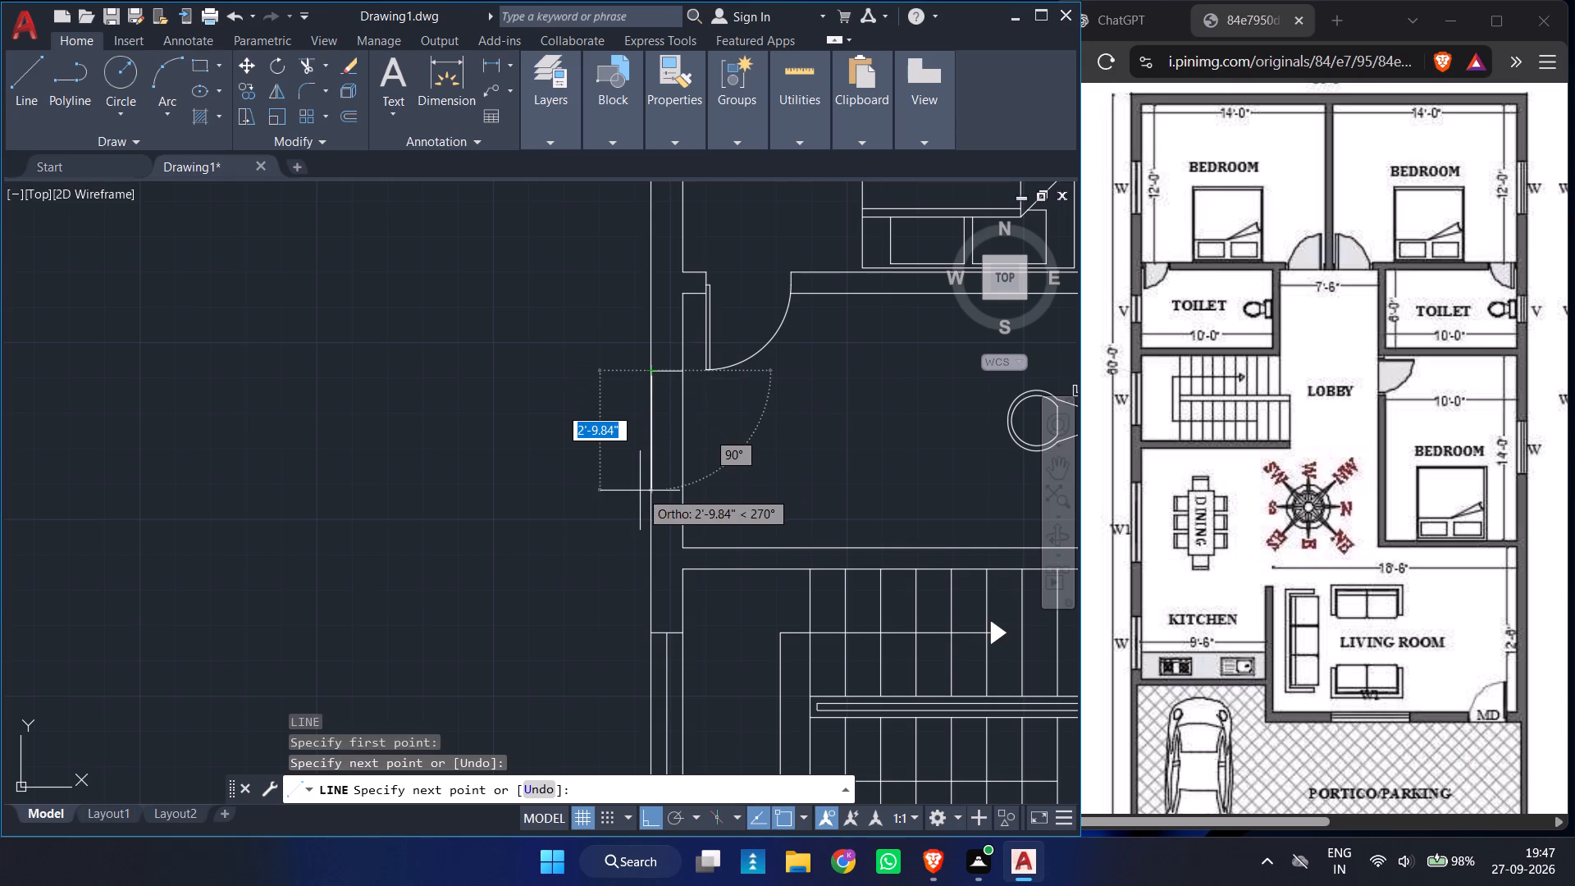
pyautogui.press('Return')
# Offset the toilet ventilator's edge line 2' south along the west wall.
pyautogui.press('o')
pyautogui.press('Return')
pyautogui.write("2'")
pyautogui.press('Return')
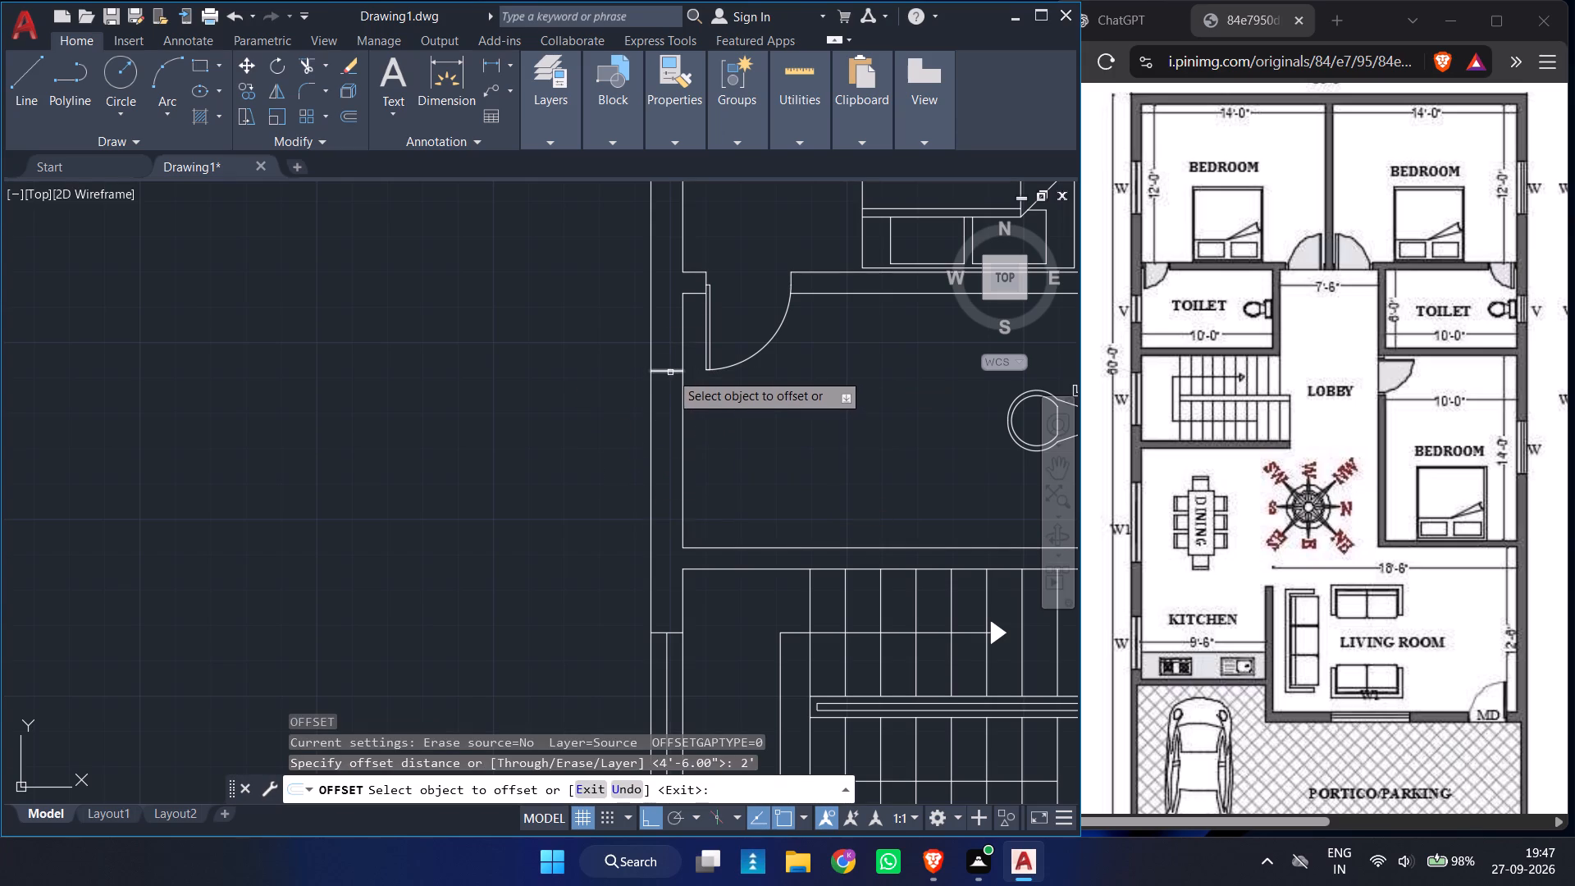
pyautogui.click(670, 372)
pyautogui.click(658, 483)
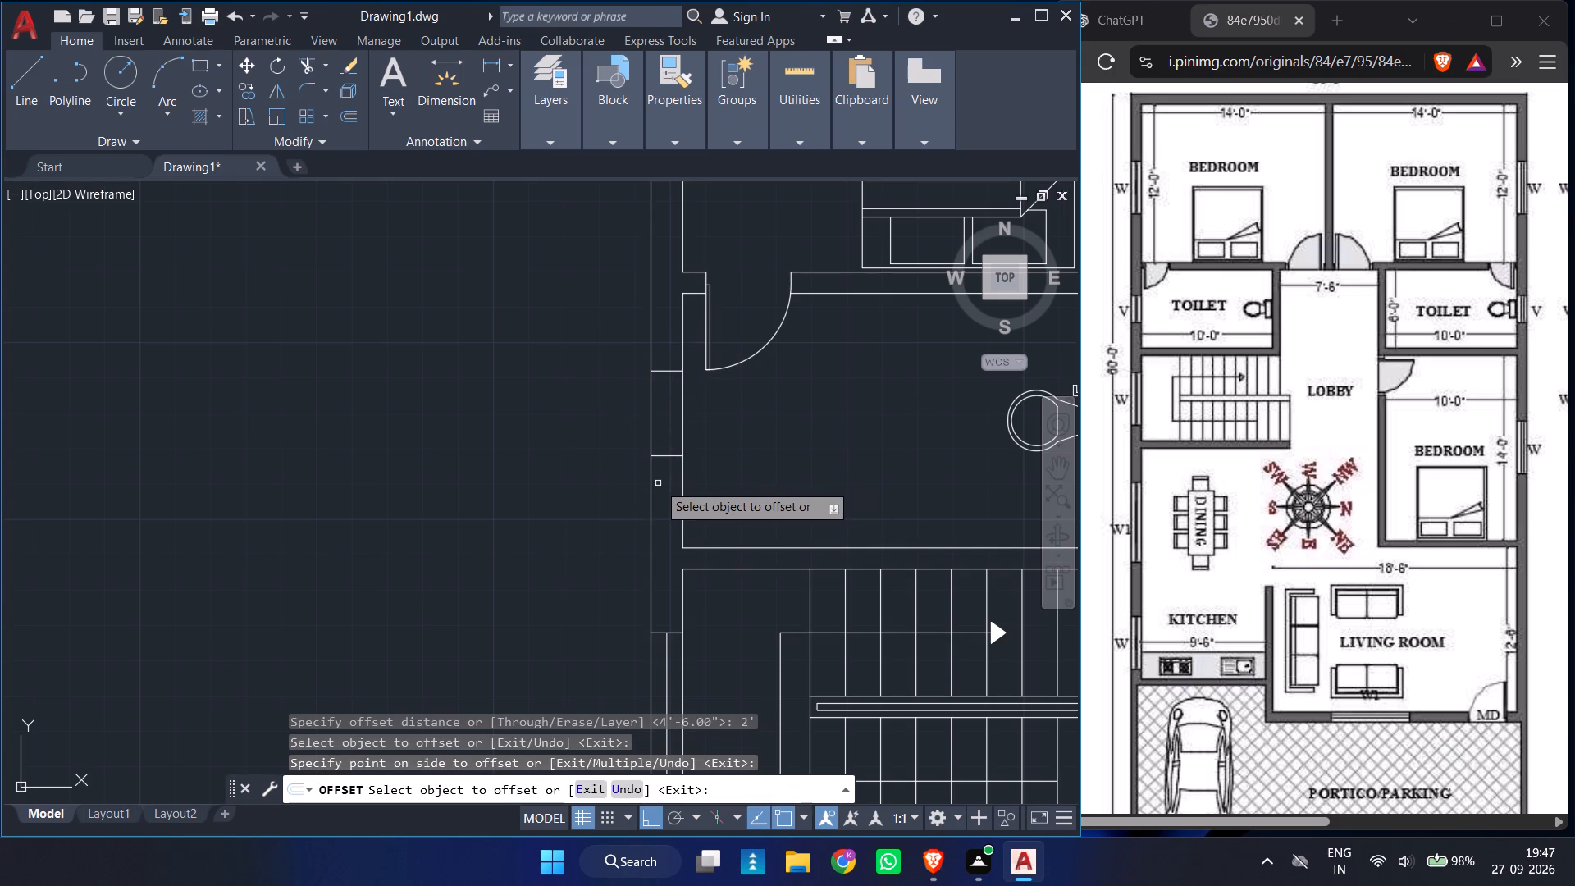
pyautogui.press('l')
pyautogui.press('Return')
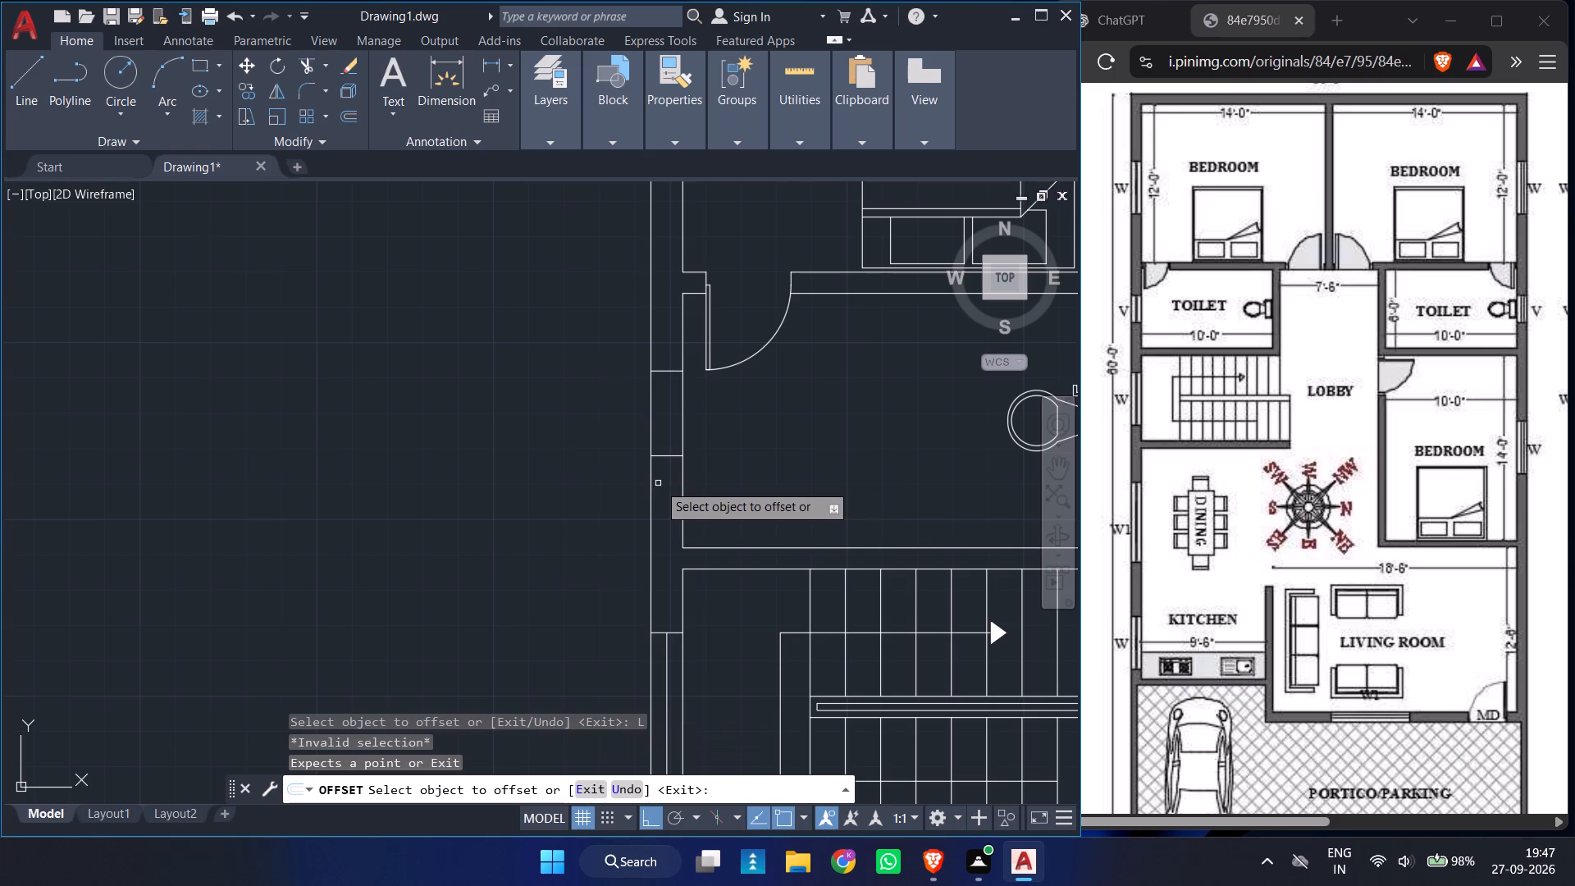
pyautogui.press('Escape')
pyautogui.press('Escape')
# Draw the toilet ventilator's centre line between the midpoints of its two edge lines.
pyautogui.press('l')
pyautogui.press('Return')
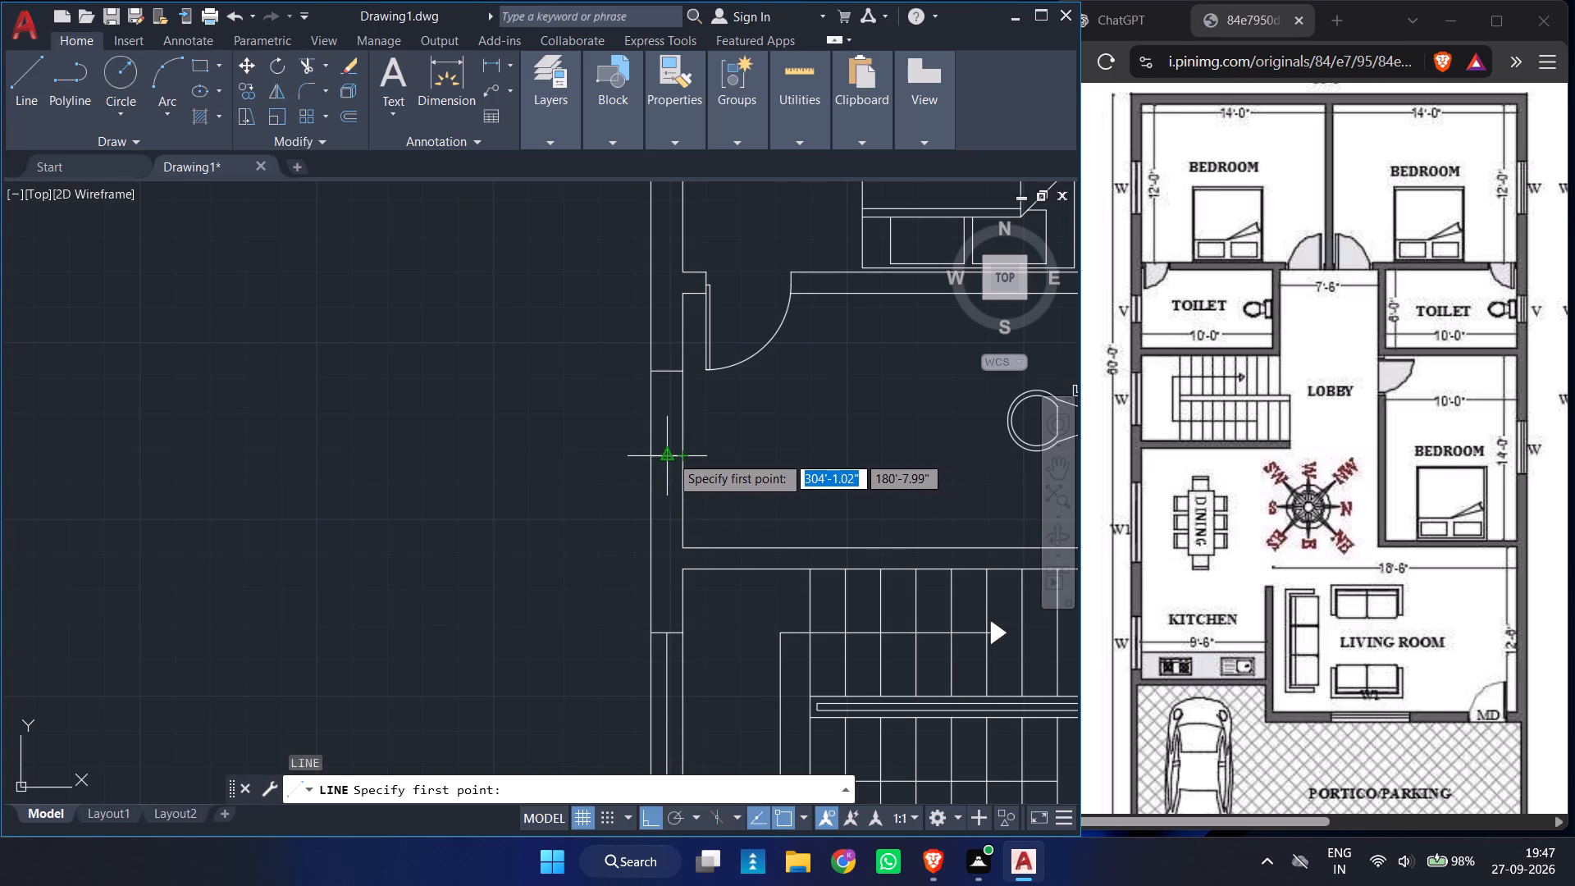
pyautogui.click(670, 455)
pyautogui.click(670, 372)
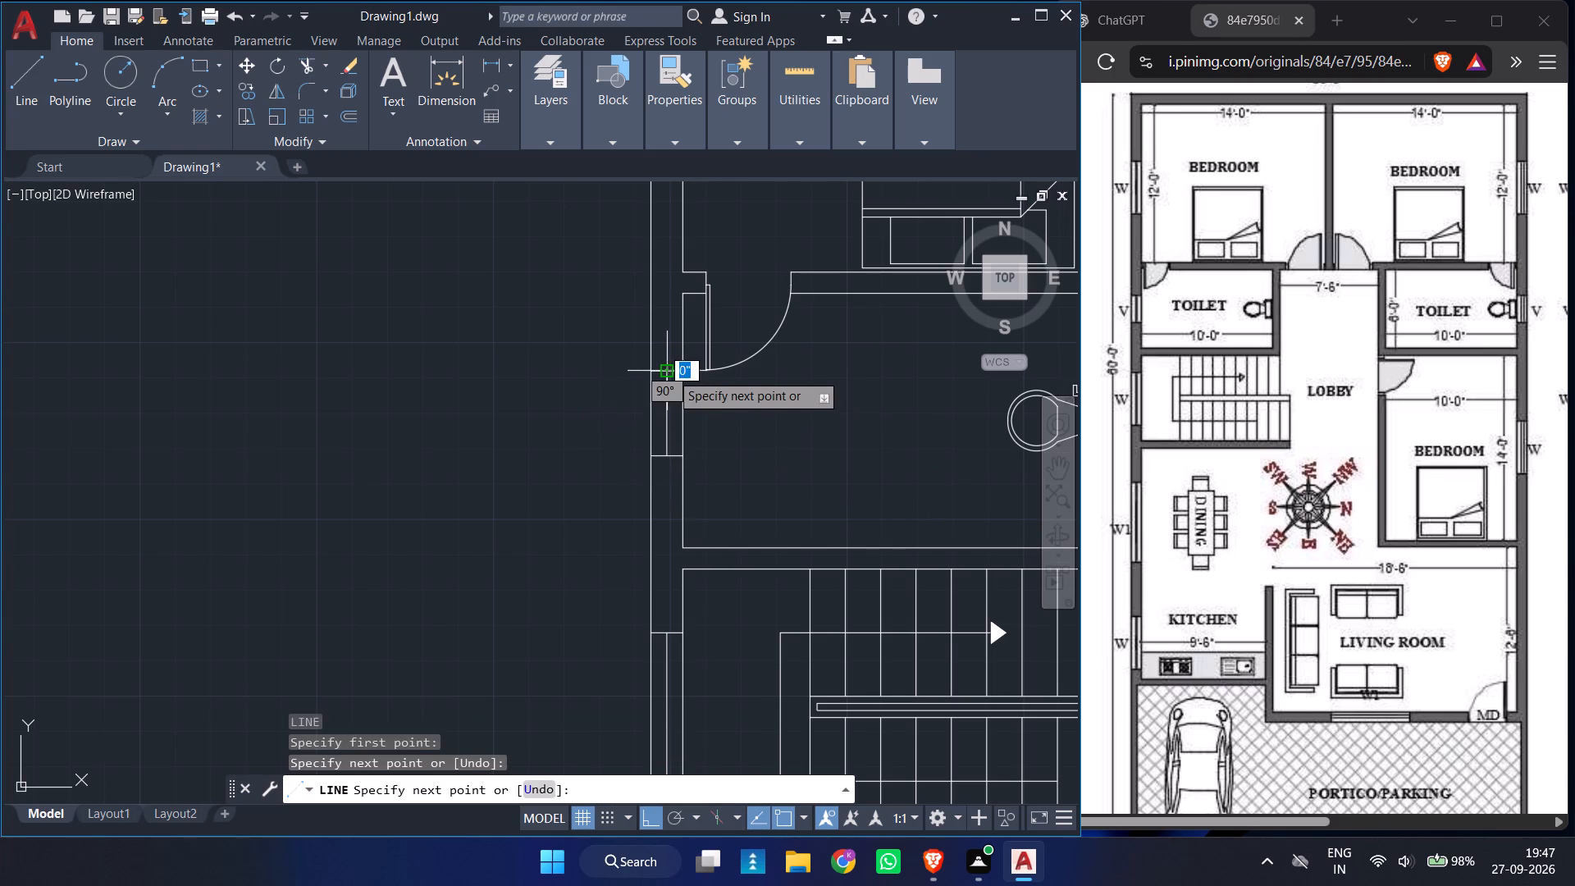
pyautogui.press('Return')
# Mirror the northwest bedroom window and toilet ventilator about the vertical line through the north wall's midpoint, keeping the originals.
pyautogui.keyDown('ctrl'); pyautogui.scroll(-4, 756, 459); pyautogui.keyUp('ctrl')
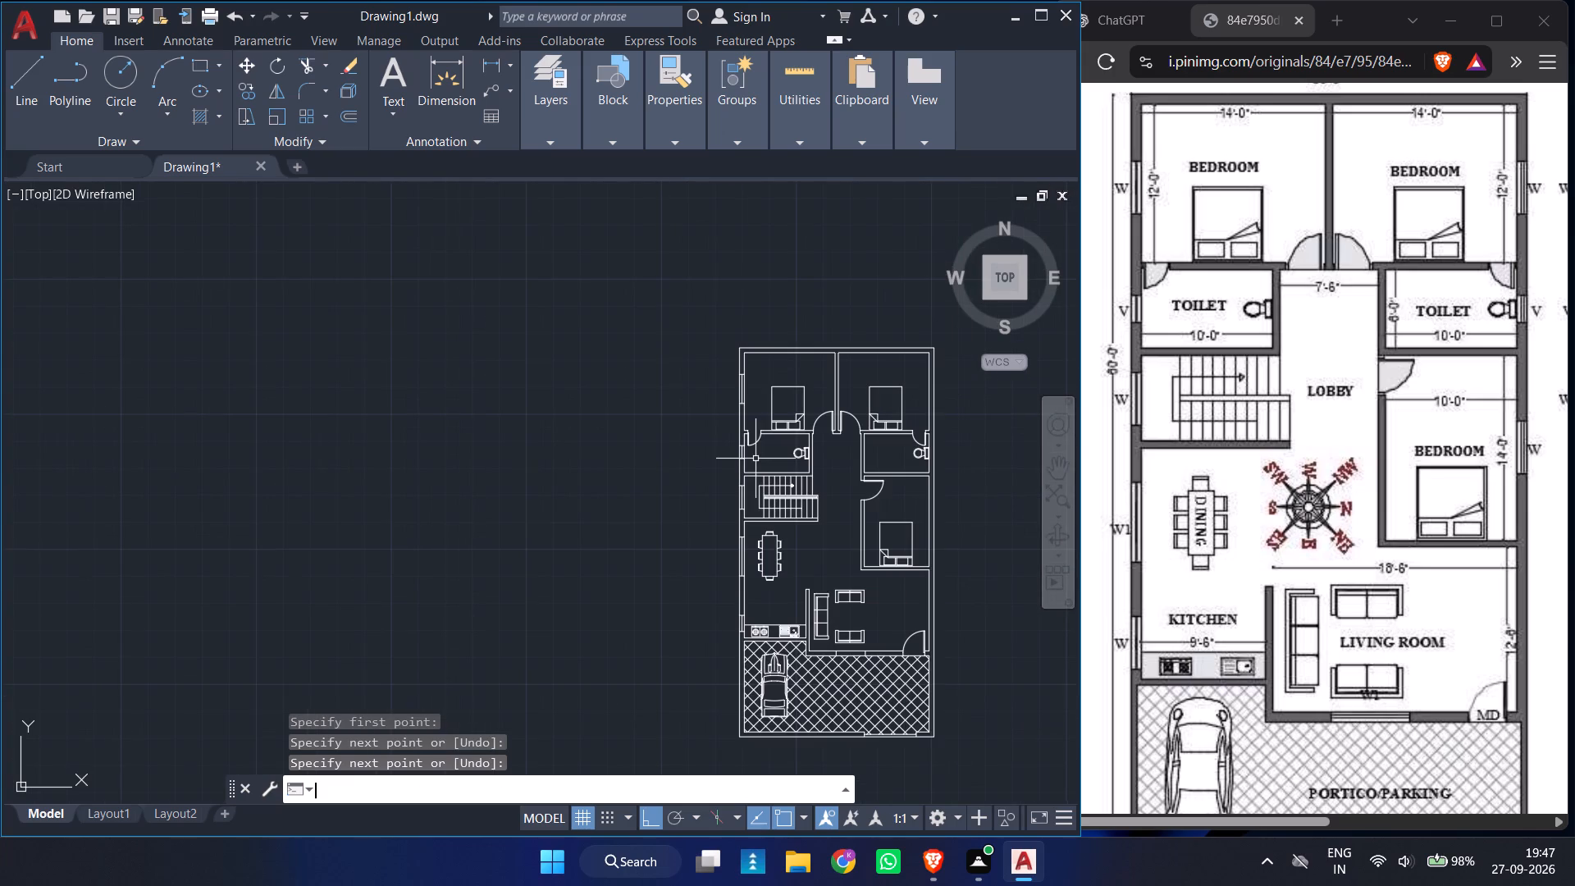
pyautogui.keyDown('ctrl'); pyautogui.scroll(-1, 693, 376); pyautogui.keyUp('ctrl')
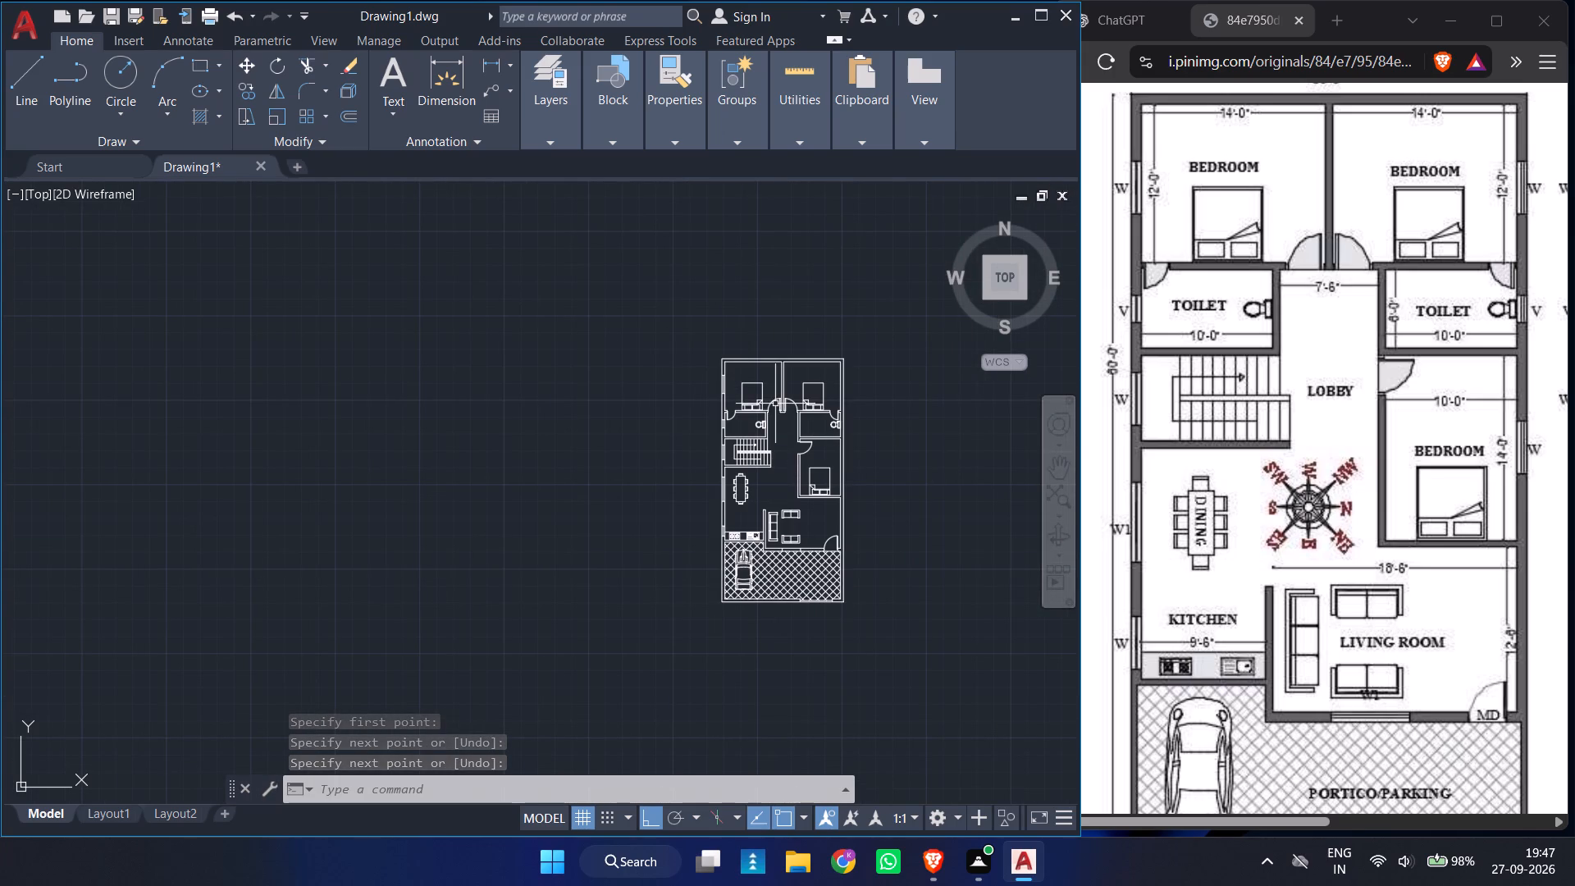
pyautogui.keyDown('ctrl'); pyautogui.scroll(3, 775, 404); pyautogui.keyUp('ctrl')
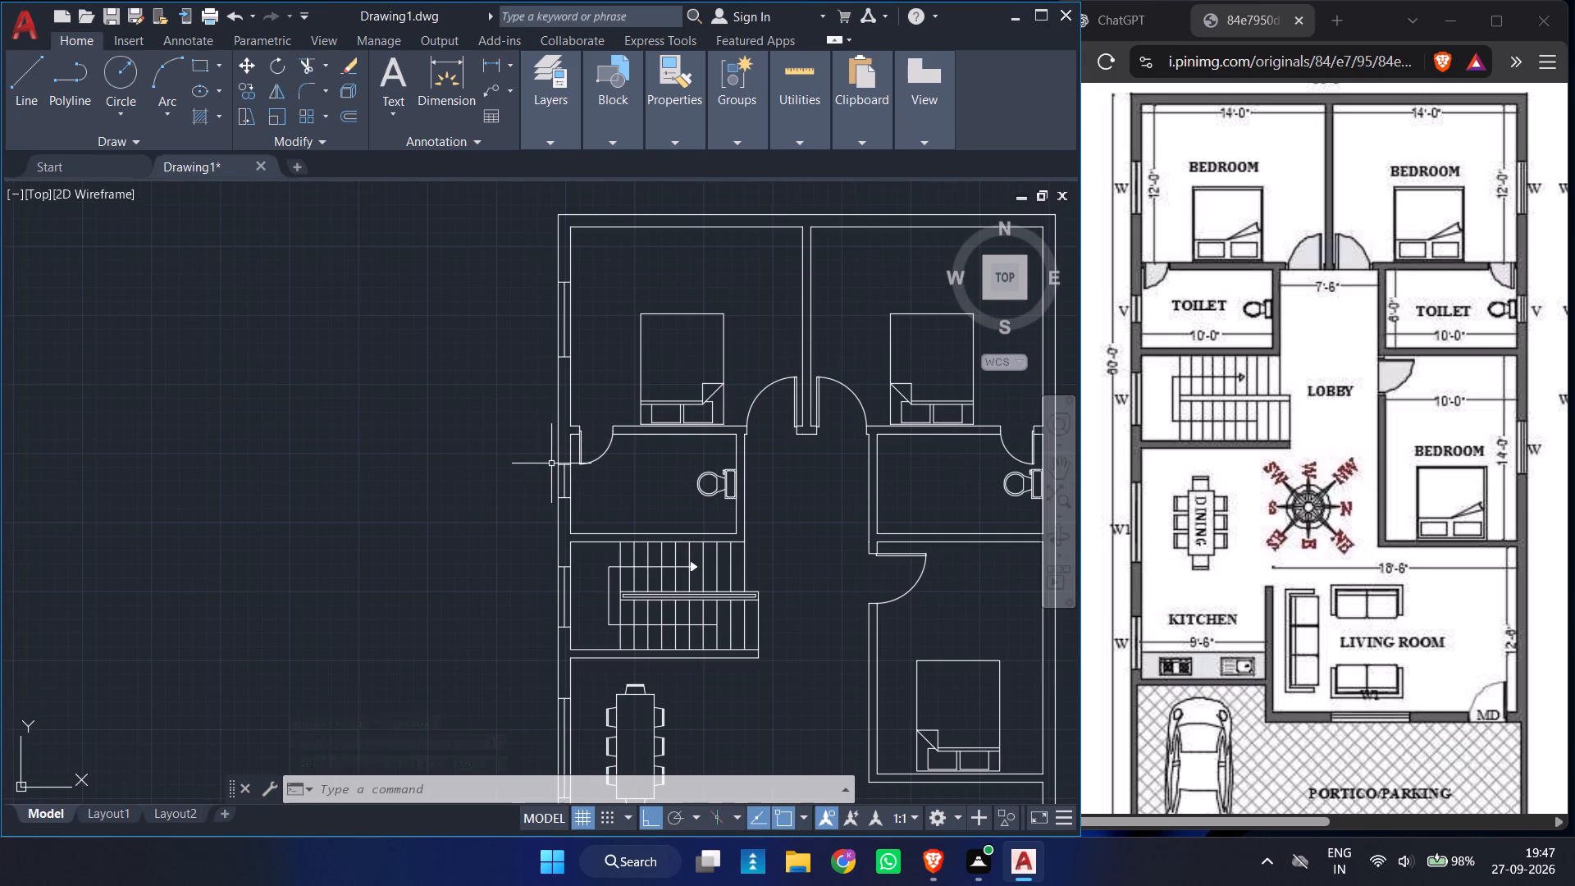
pyautogui.keyDown('ctrl'); pyautogui.scroll(2, 550, 458); pyautogui.keyUp('ctrl')
pyautogui.click(550, 458)
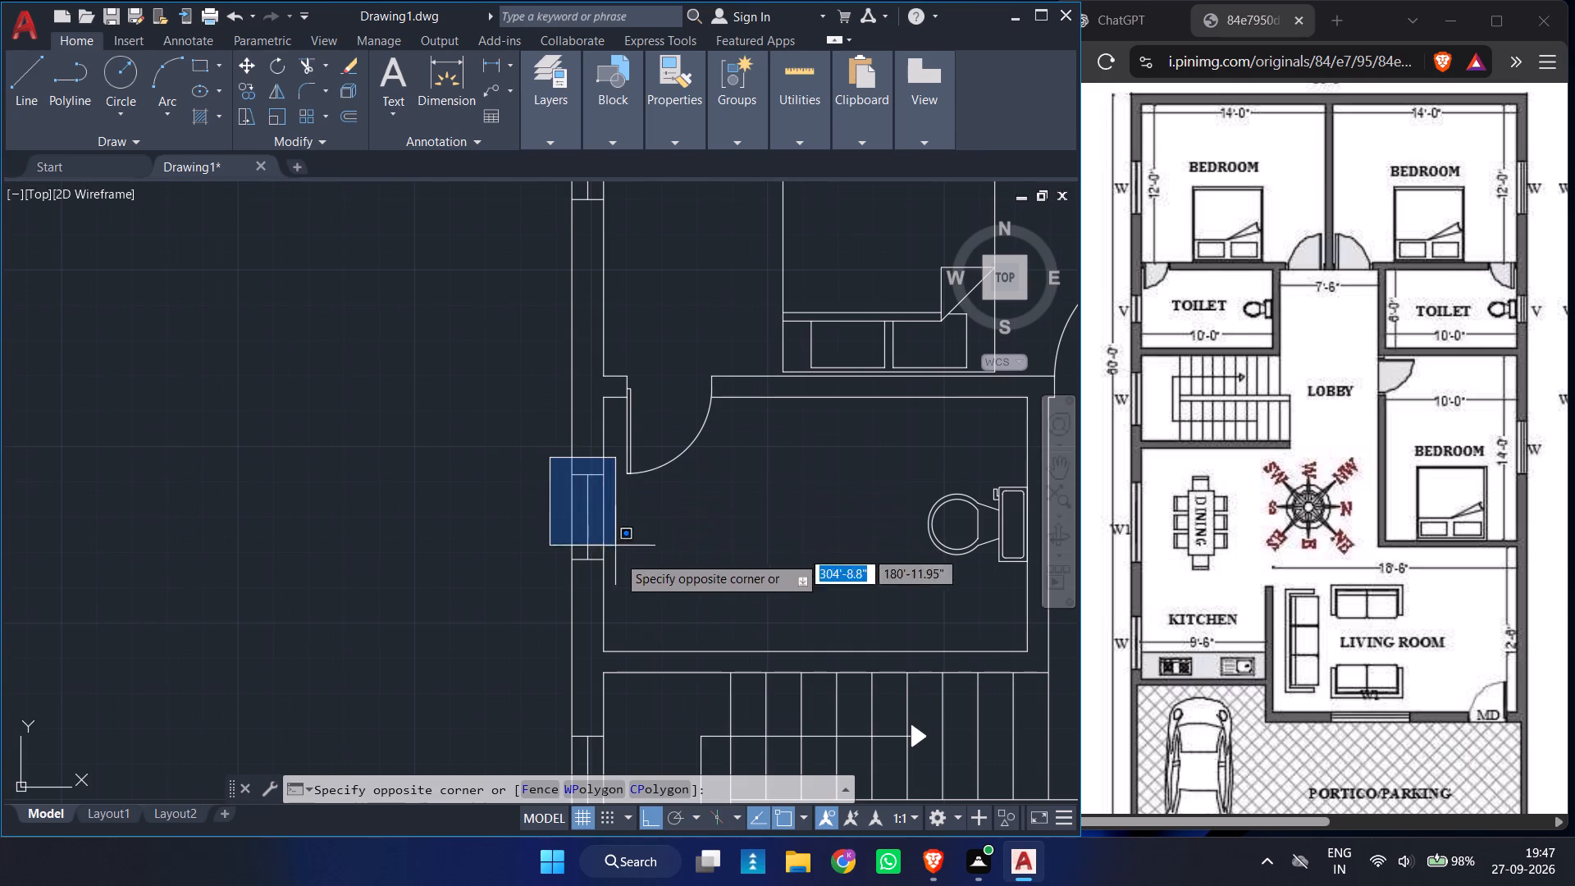
pyautogui.click(628, 605)
pyautogui.keyDown('ctrl'); pyautogui.scroll(-2, 628, 605); pyautogui.keyUp('ctrl')
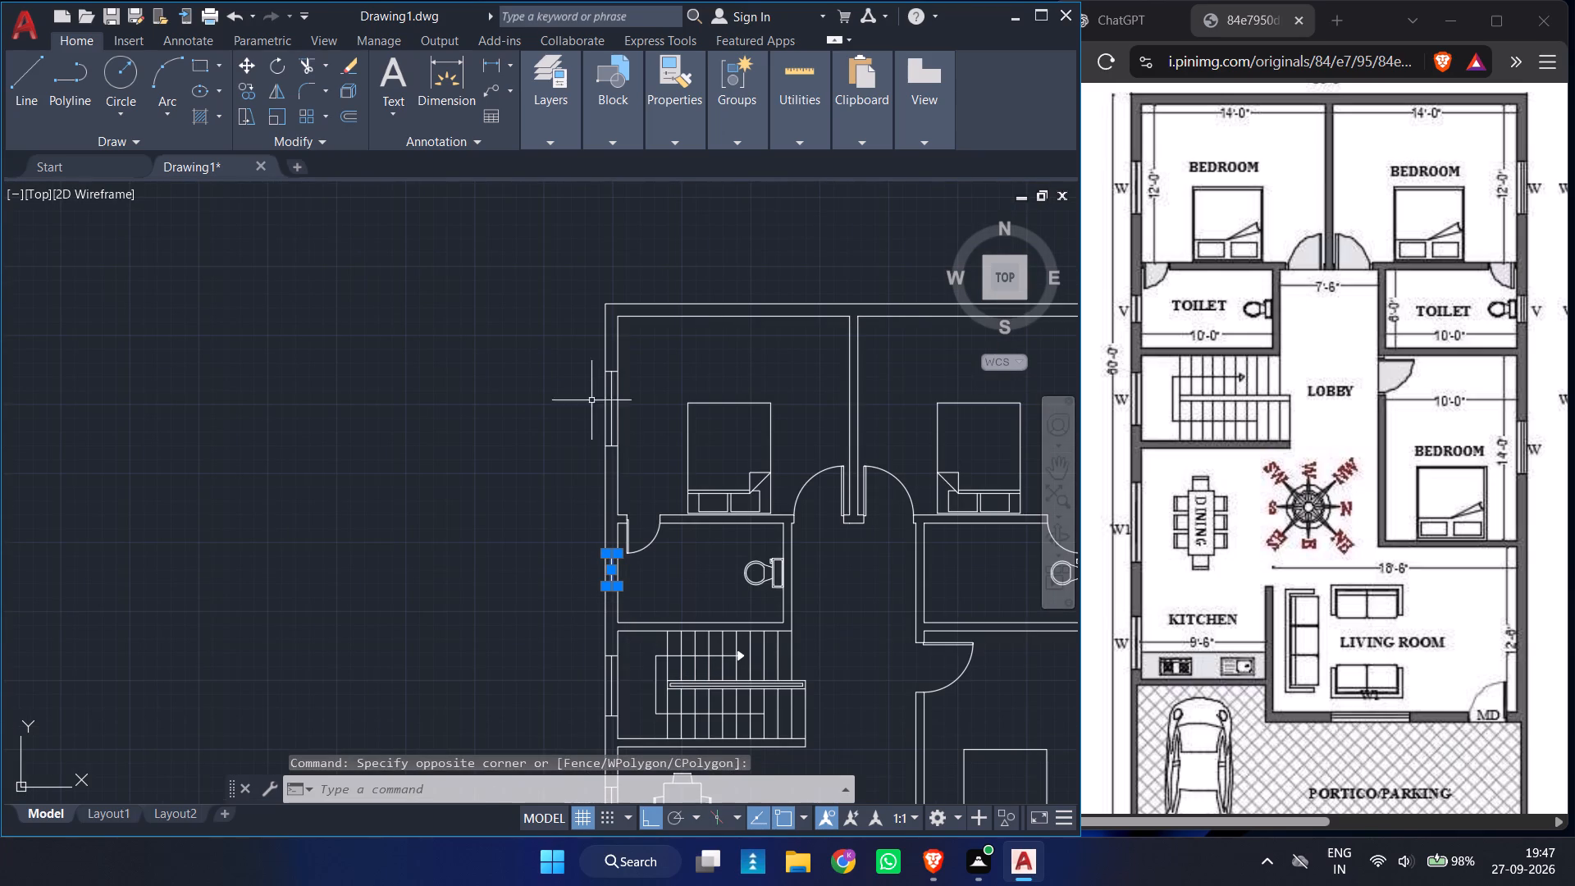
pyautogui.click(593, 347)
pyautogui.click(647, 494)
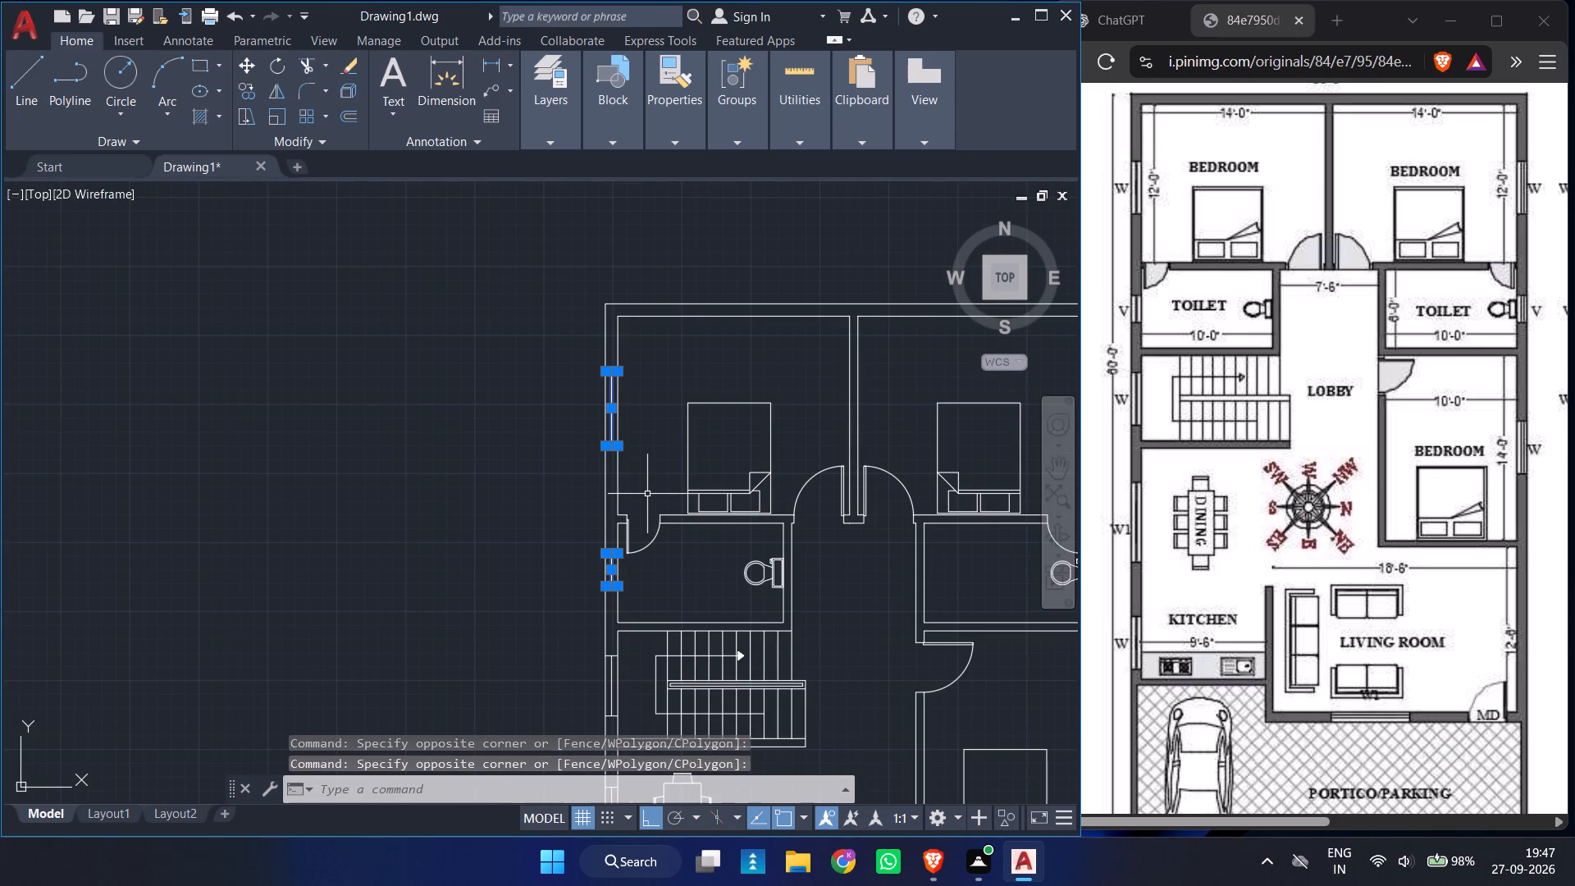
pyautogui.keyDown('ctrl'); pyautogui.scroll(-3, 625, 401); pyautogui.keyUp('ctrl')
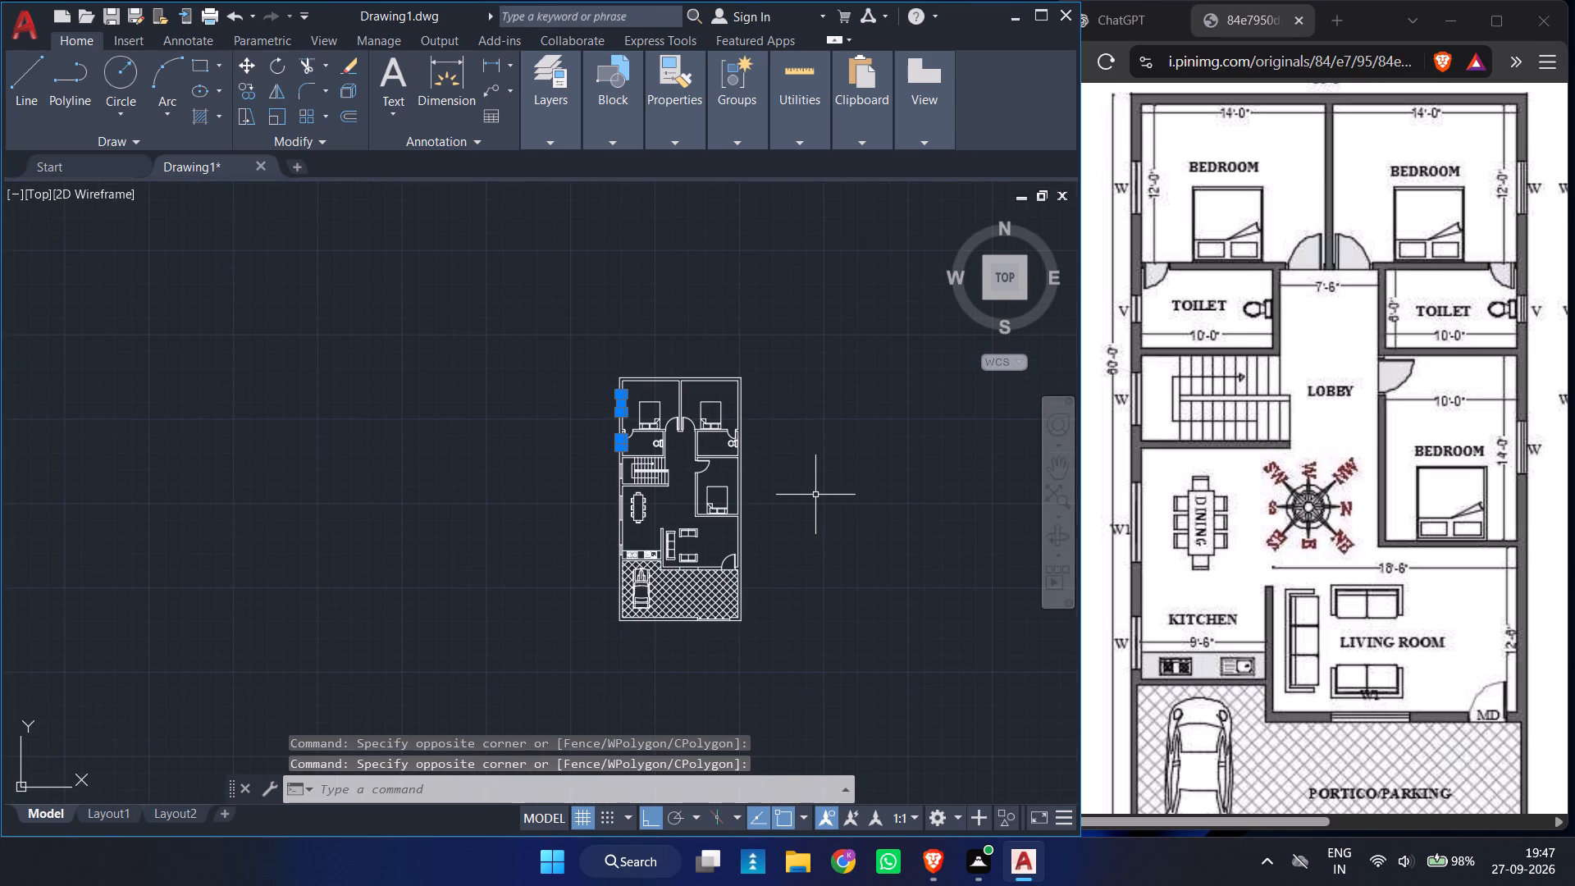
pyautogui.write('MI')
pyautogui.press('Return')
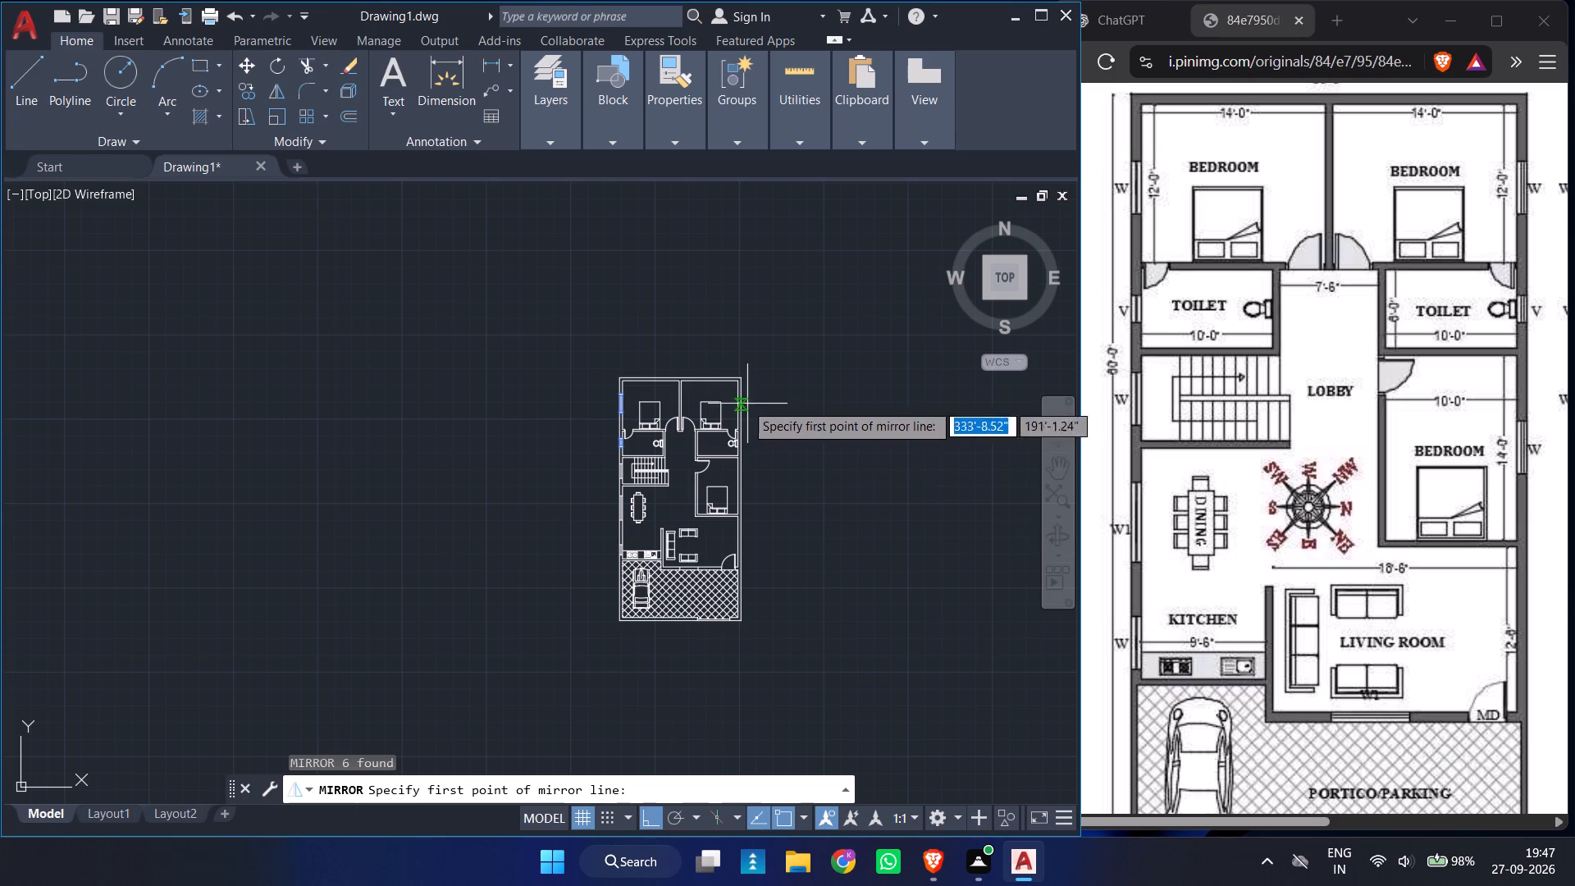
pyautogui.keyDown('ctrl'); pyautogui.scroll(3, 679, 378); pyautogui.keyUp('ctrl')
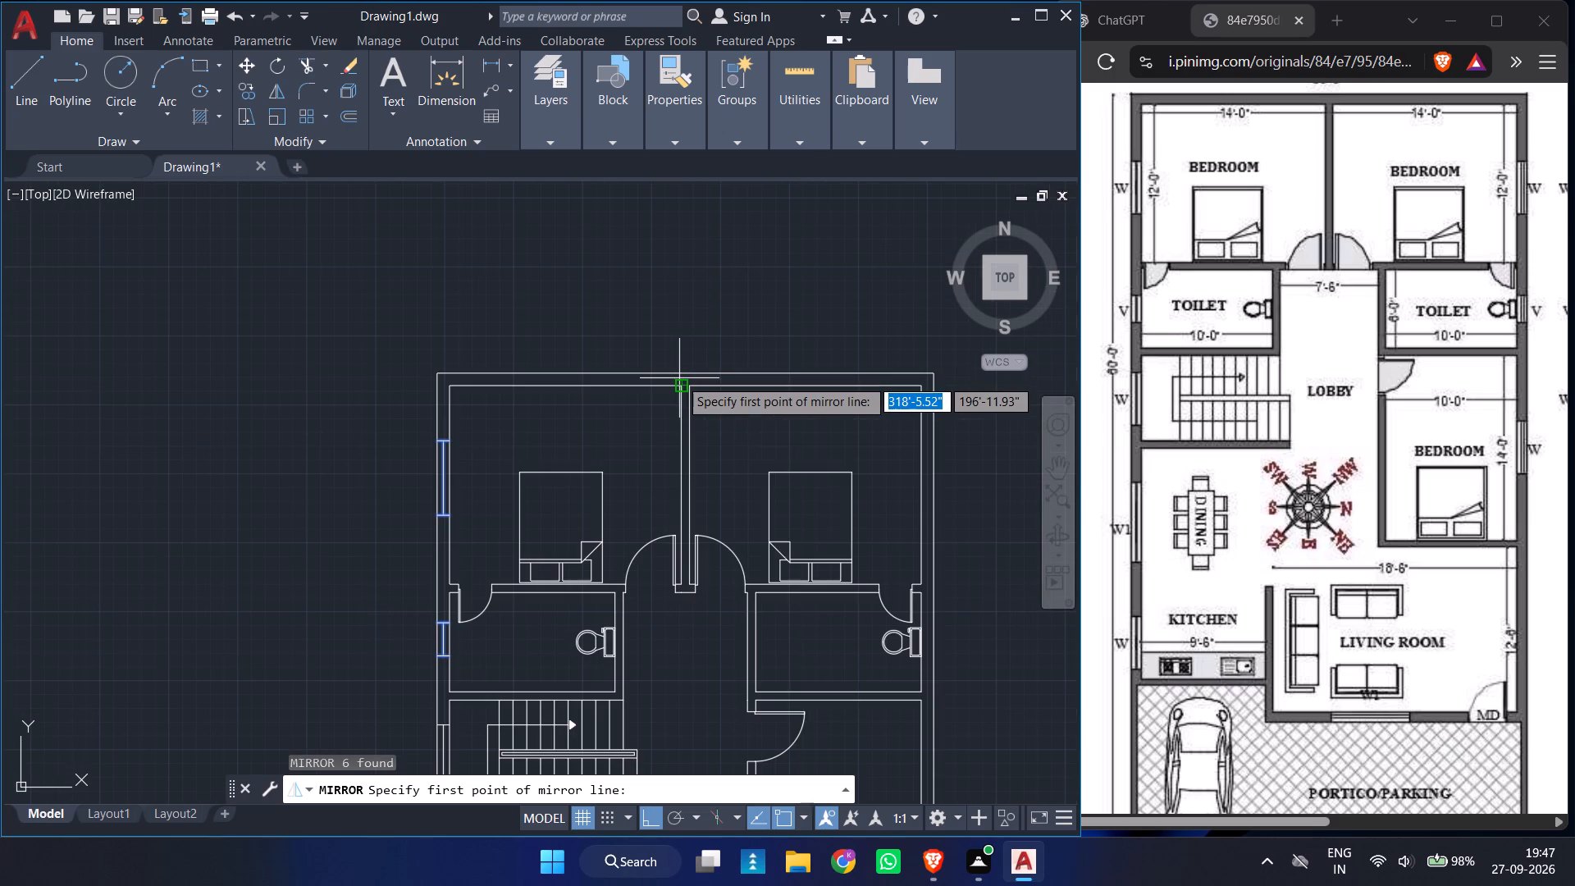
pyautogui.click(686, 372)
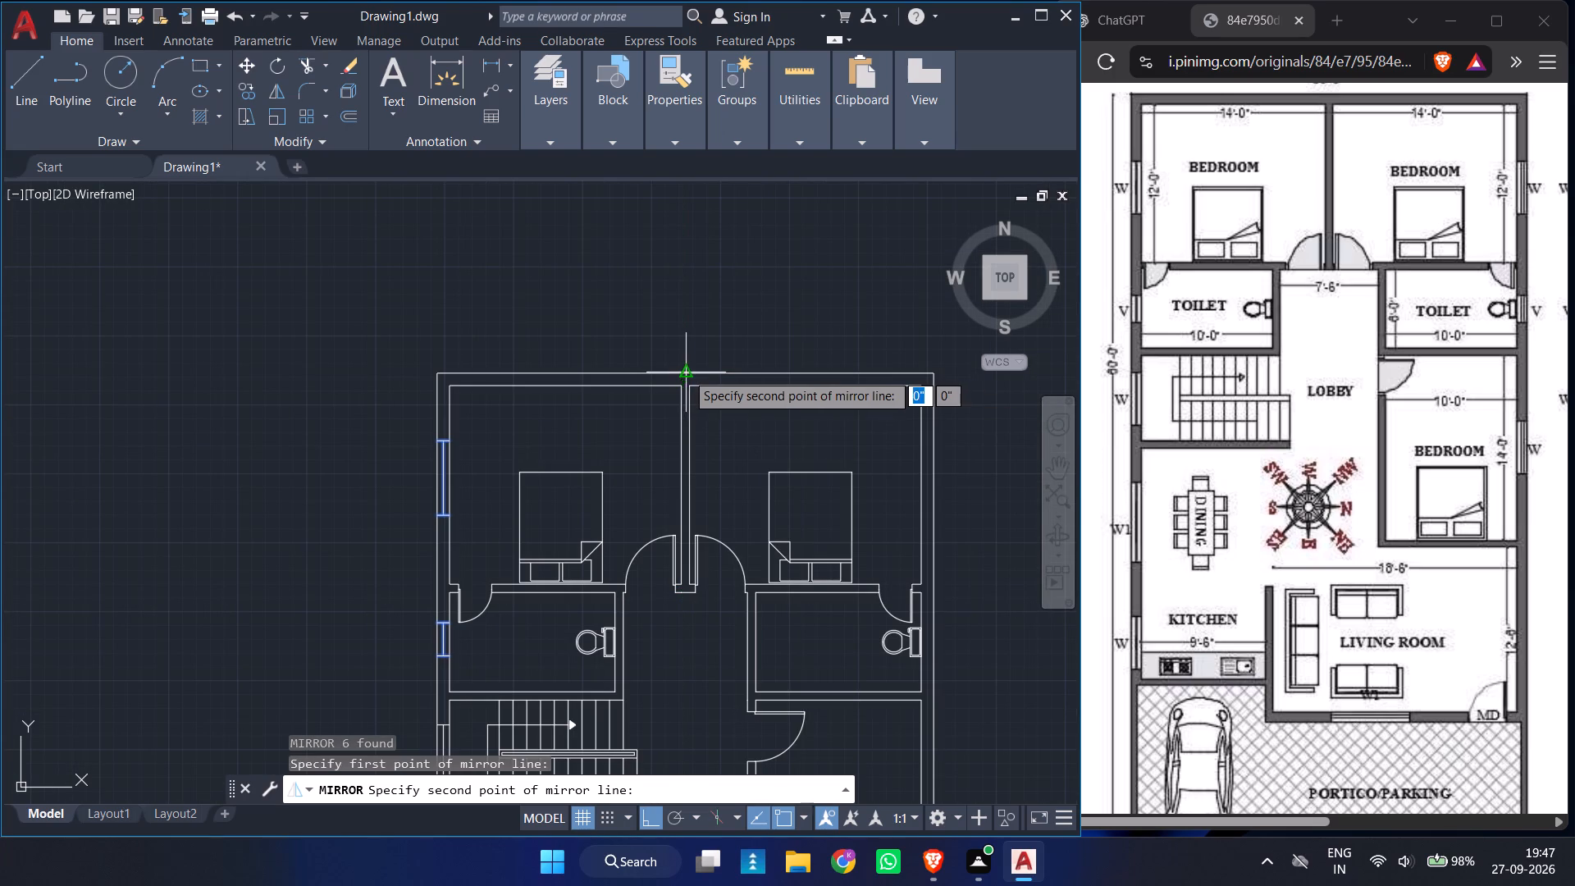
pyautogui.click(678, 629)
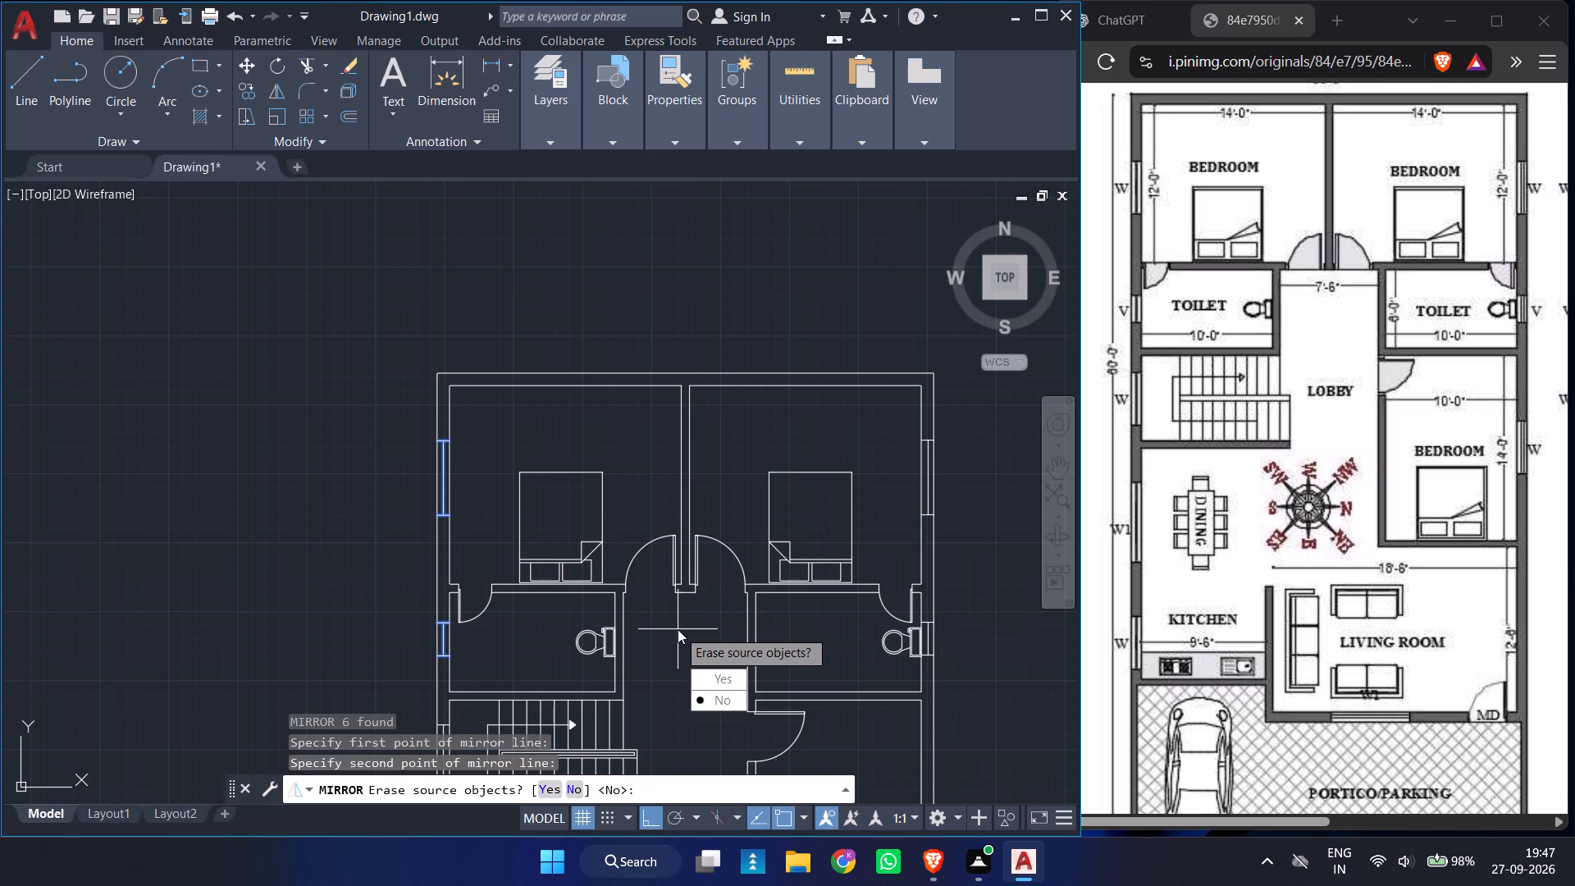
pyautogui.moveTo(719, 701); pyautogui.dragTo(678, 629)
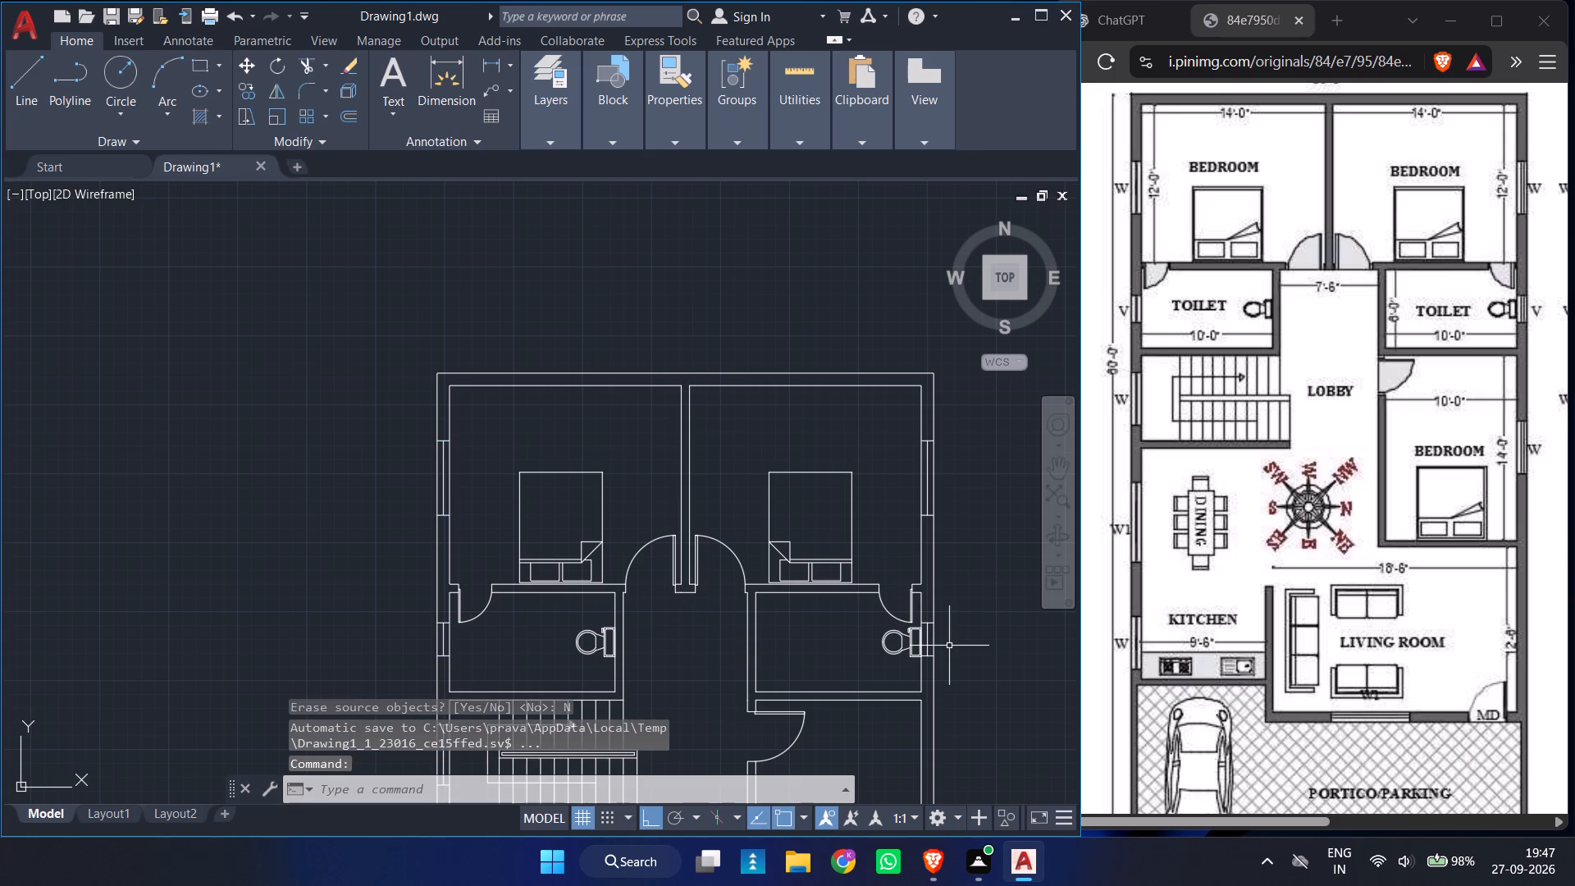
# Move the northeast toilet's ventilator about 2" south along the east wall, just past the end of the toilet tank.
pyautogui.keyDown('ctrl'); pyautogui.scroll(4, 949, 646); pyautogui.keyUp('ctrl')
pyautogui.click(881, 544)
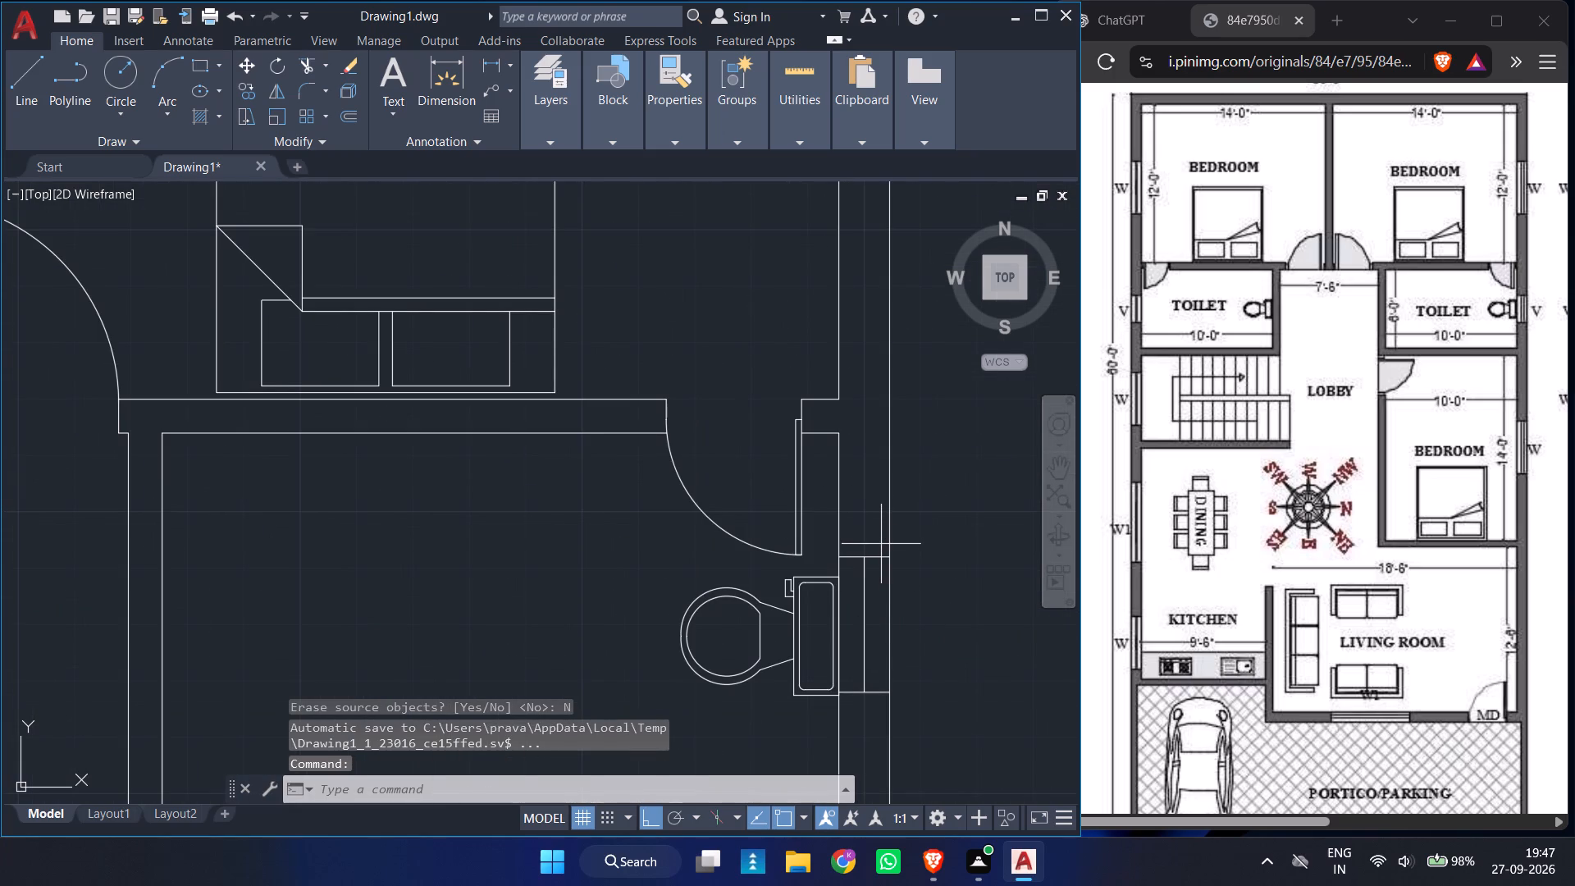
pyautogui.click(856, 715)
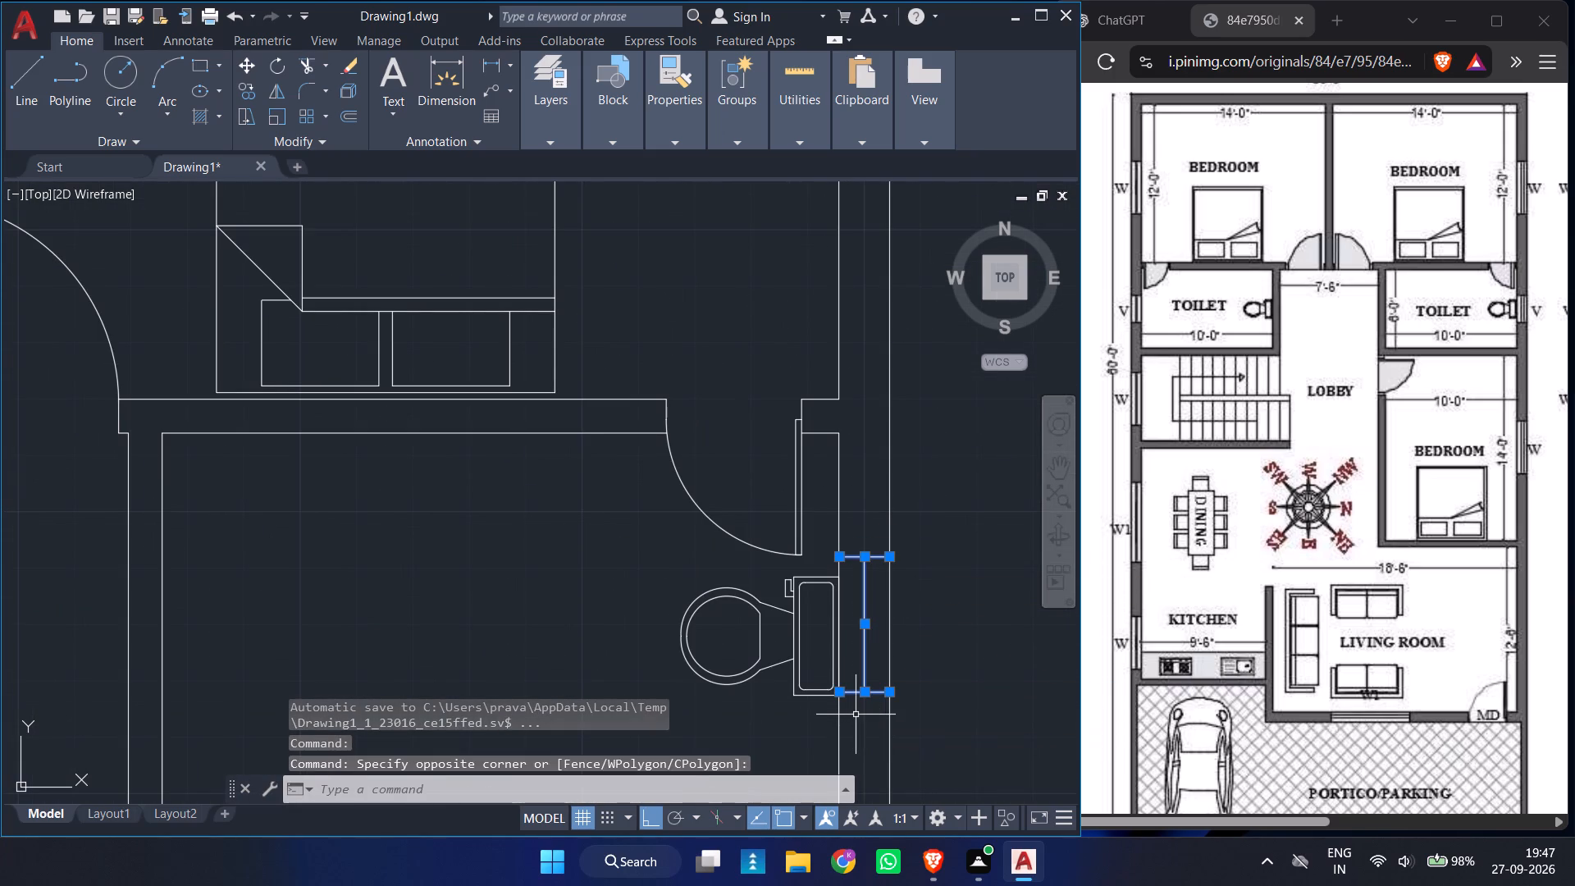
pyautogui.press('m')
pyautogui.press('Return')
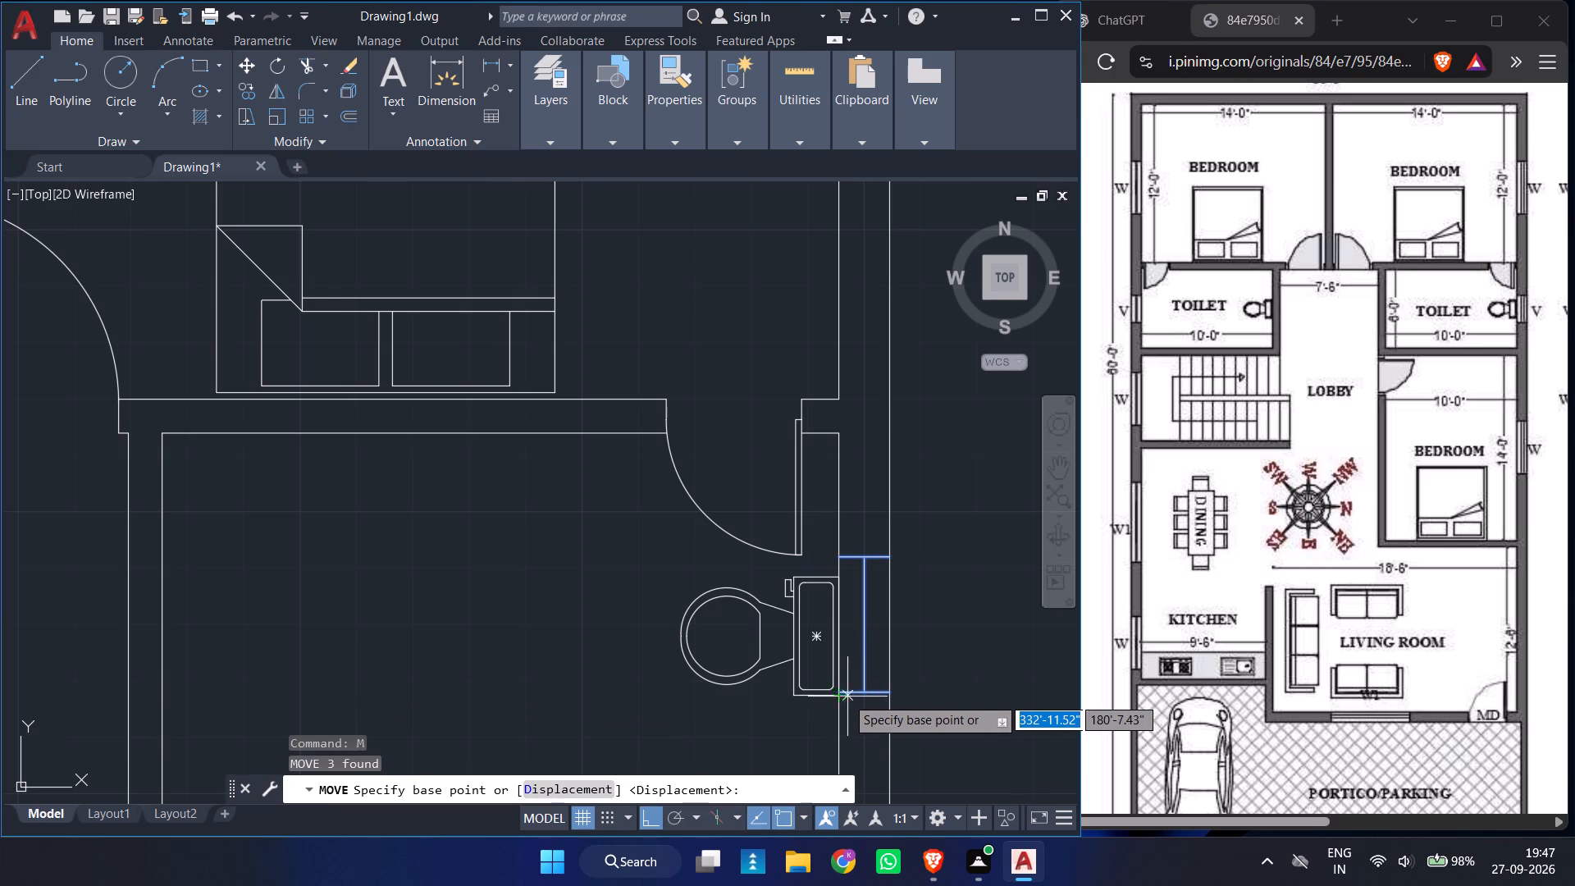
pyautogui.click(842, 696)
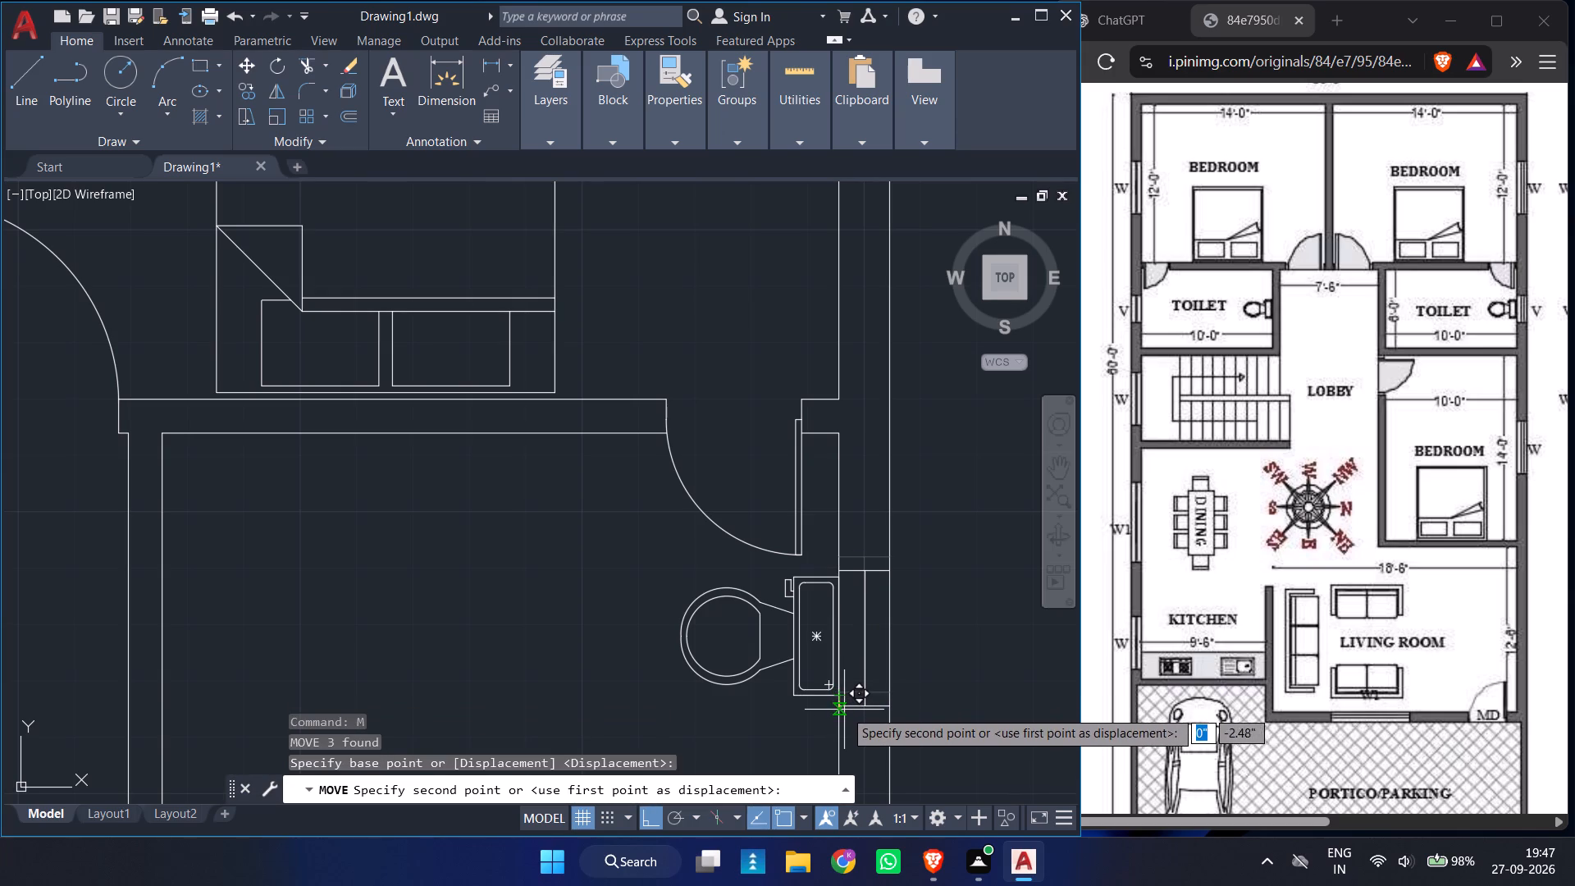
pyautogui.keyDown('ctrl'); pyautogui.scroll(3, 844, 707); pyautogui.keyUp('ctrl')
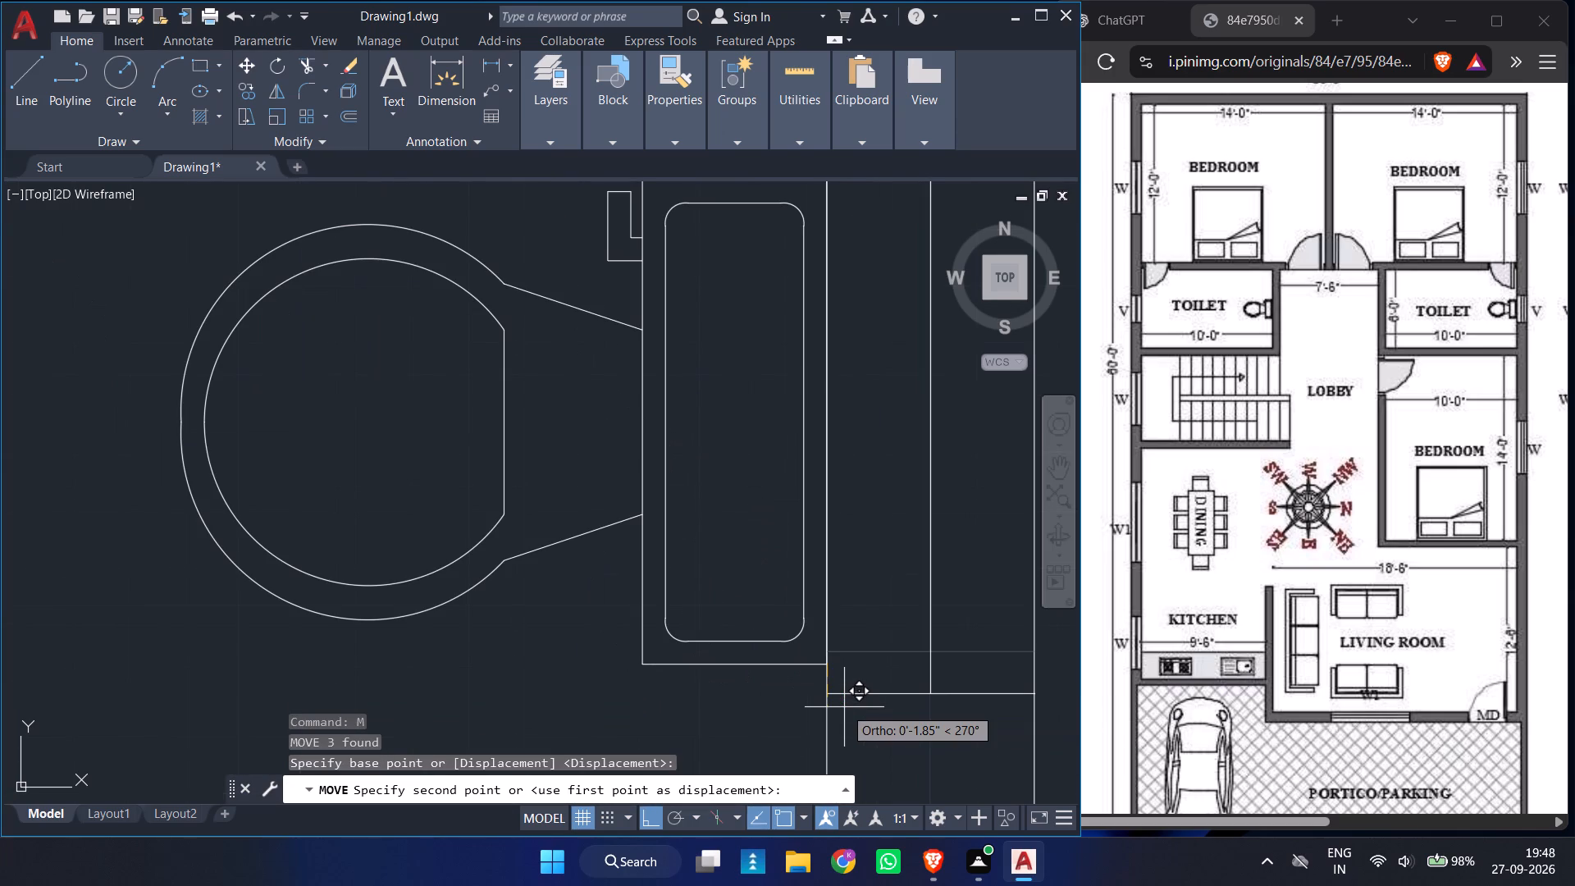
pyautogui.click(844, 707)
pyautogui.keyDown('ctrl'); pyautogui.scroll(-4, 844, 707); pyautogui.keyUp('ctrl')
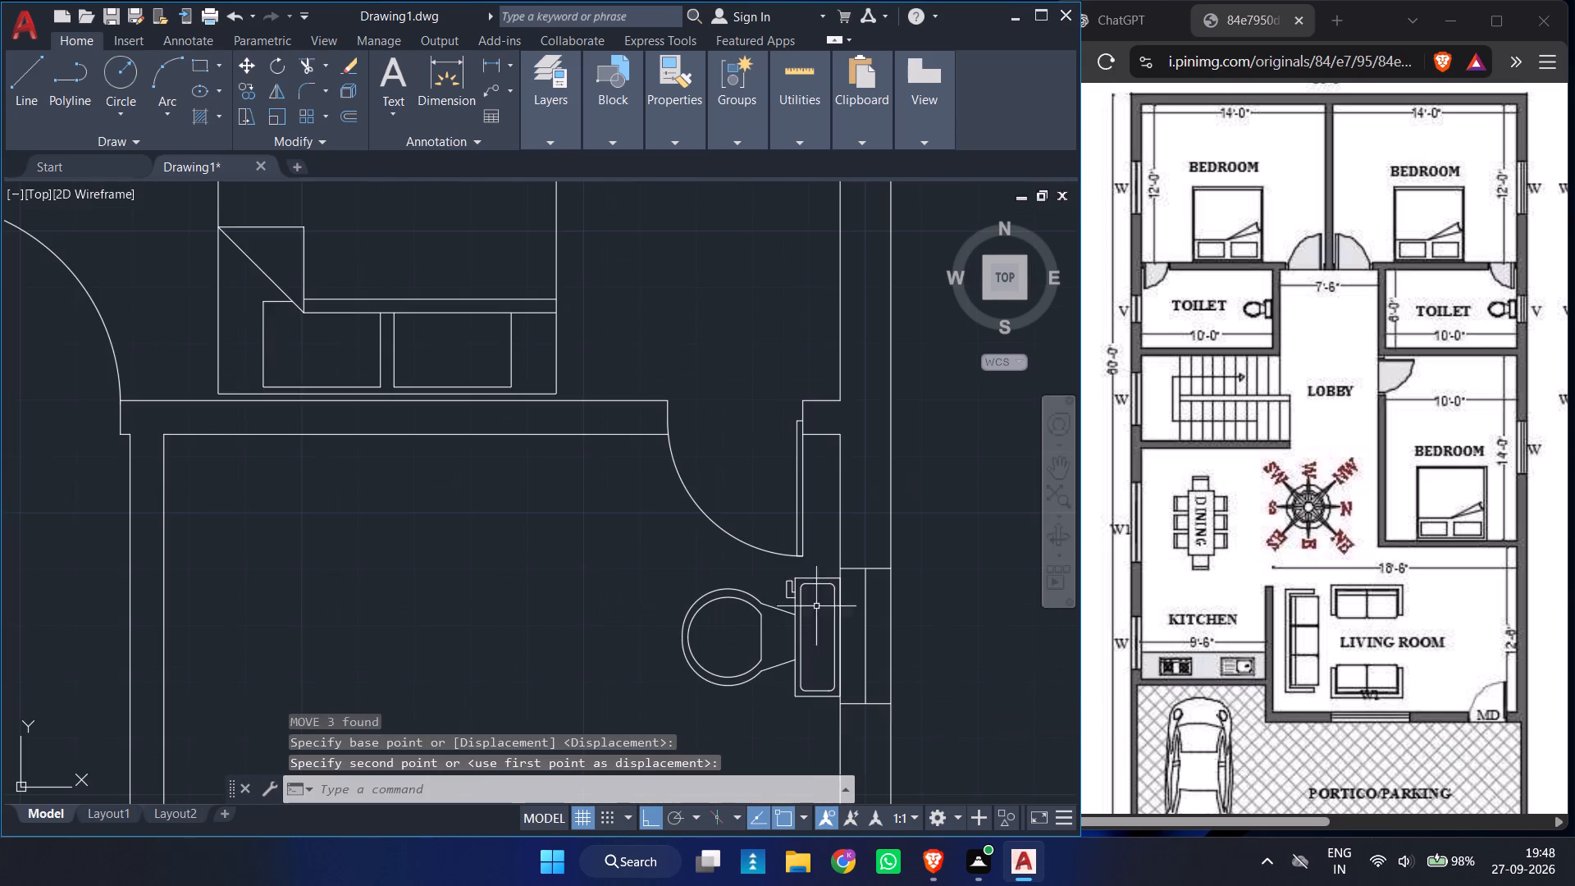
pyautogui.keyDown('ctrl'); pyautogui.scroll(-3, 807, 574); pyautogui.keyUp('ctrl')
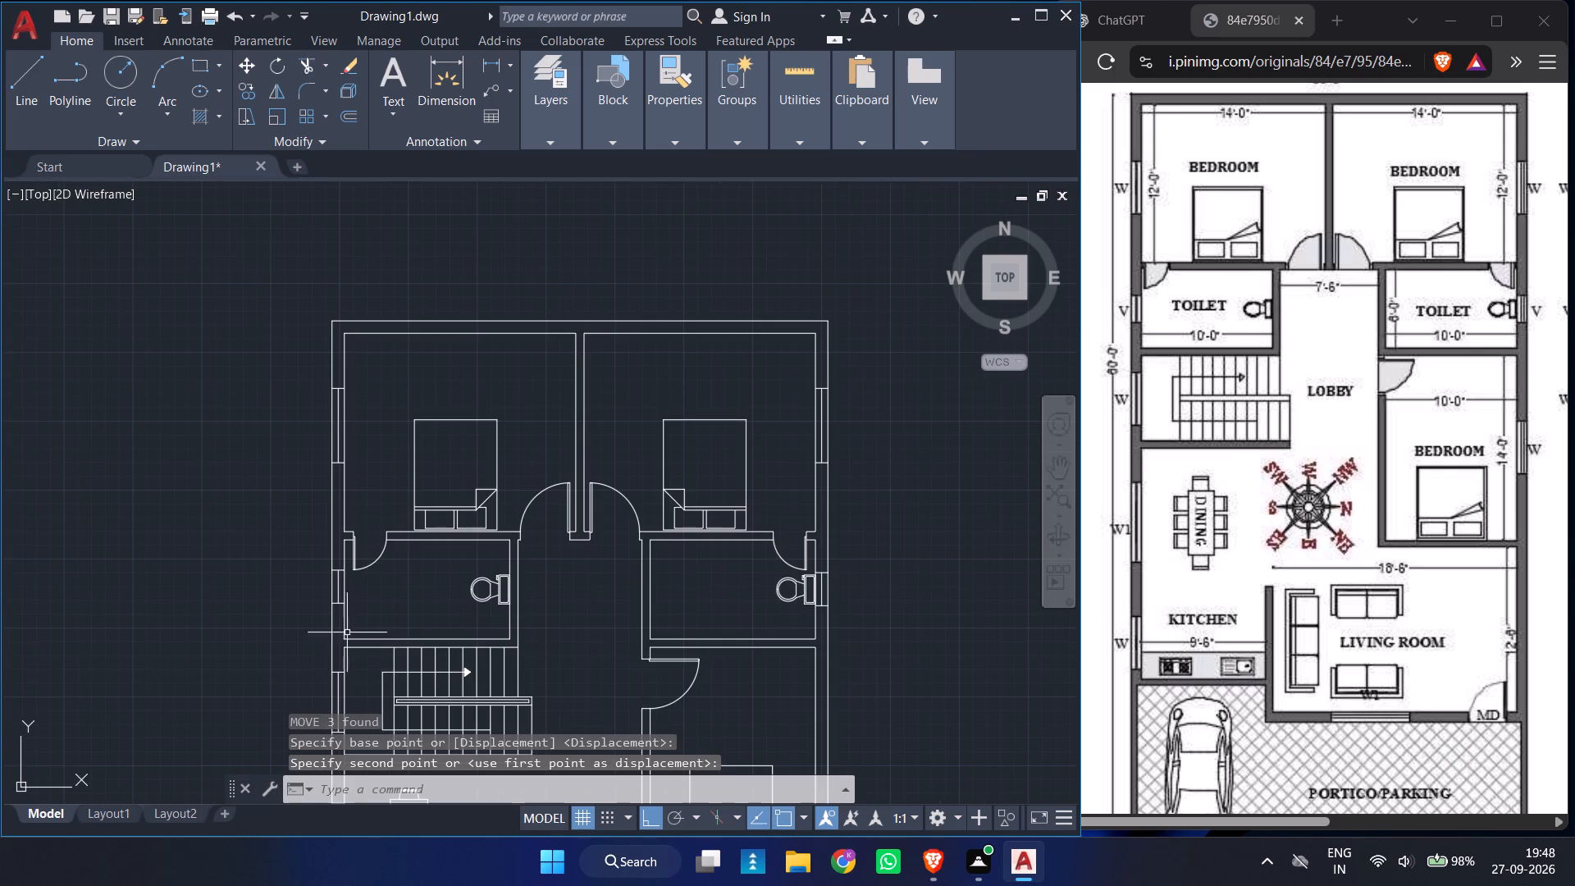
# Move the northwest toilet's ventilator about 1.4" south along the west wall.
pyautogui.keyDown('ctrl'); pyautogui.scroll(2, 312, 569); pyautogui.keyUp('ctrl')
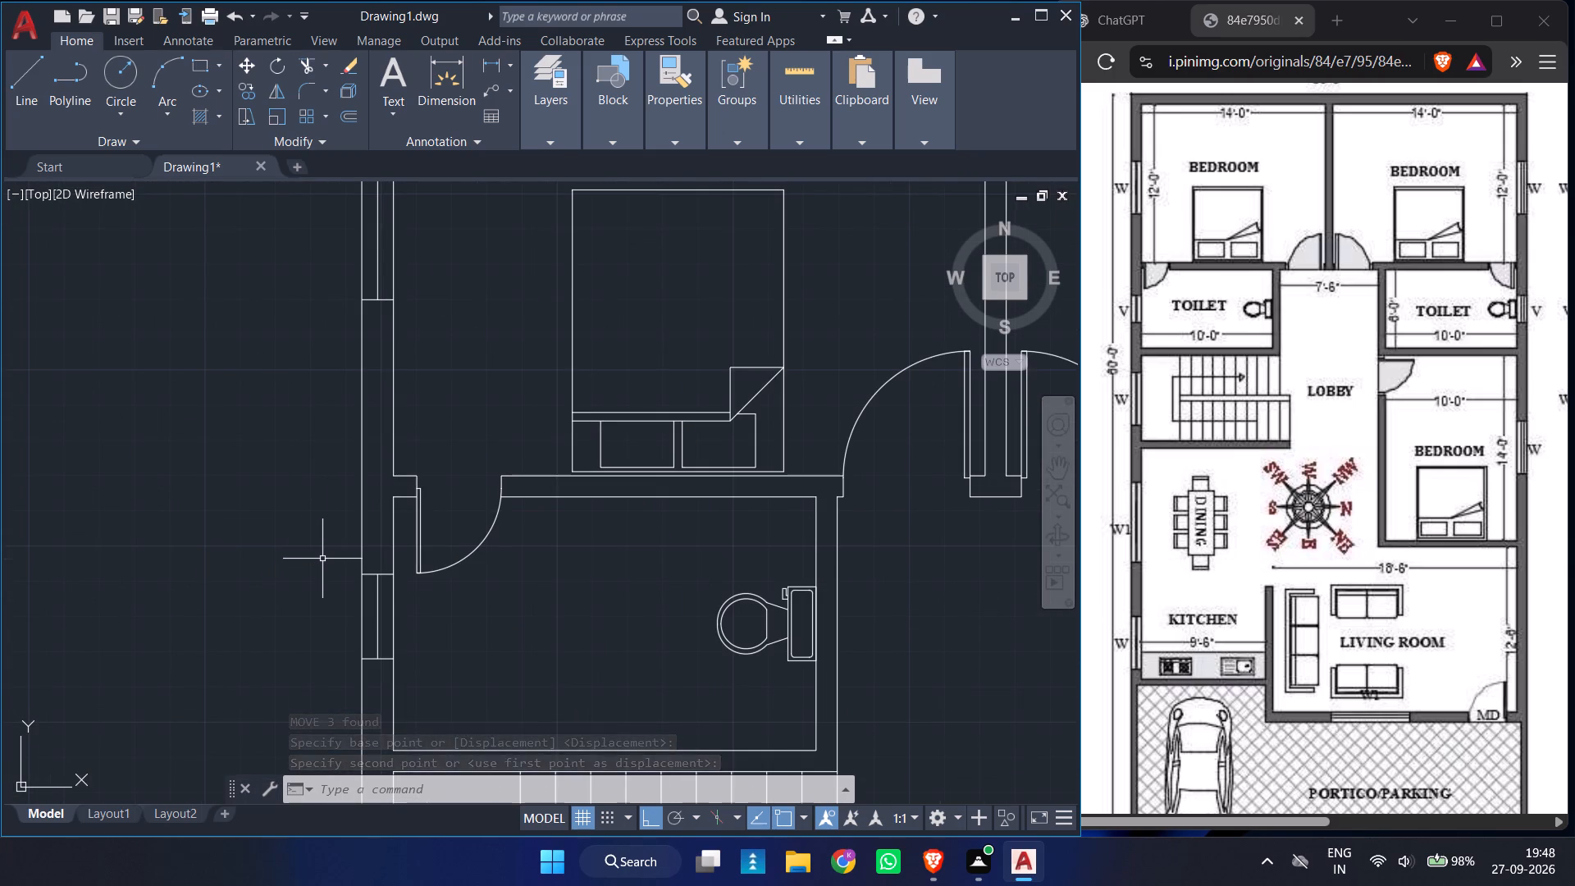
pyautogui.click(331, 555)
pyautogui.click(410, 679)
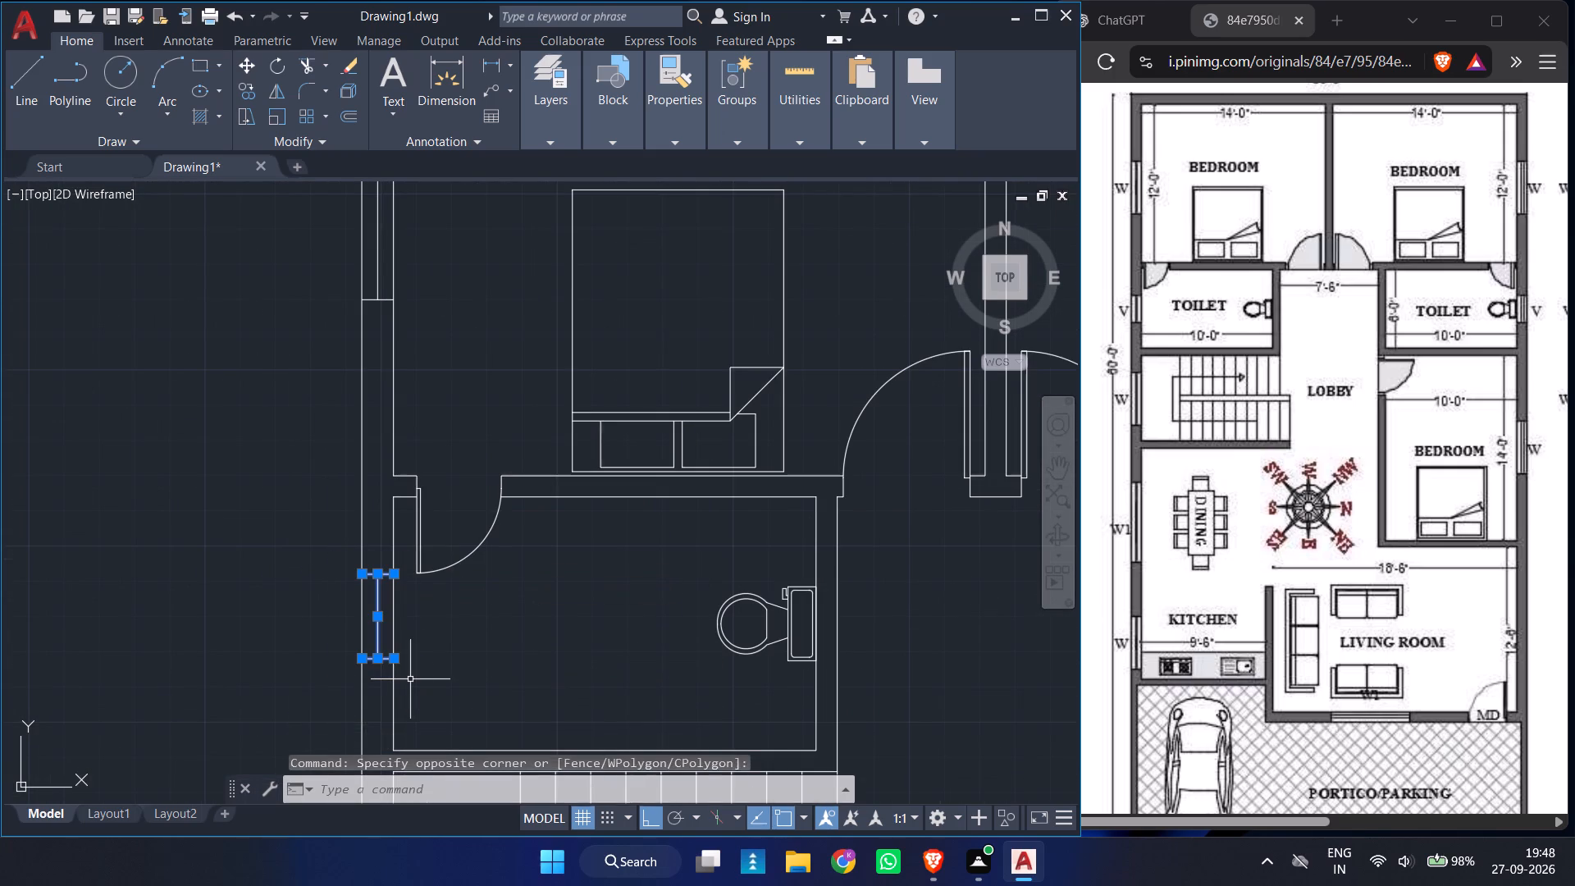
pyautogui.press('m')
pyautogui.press('Return')
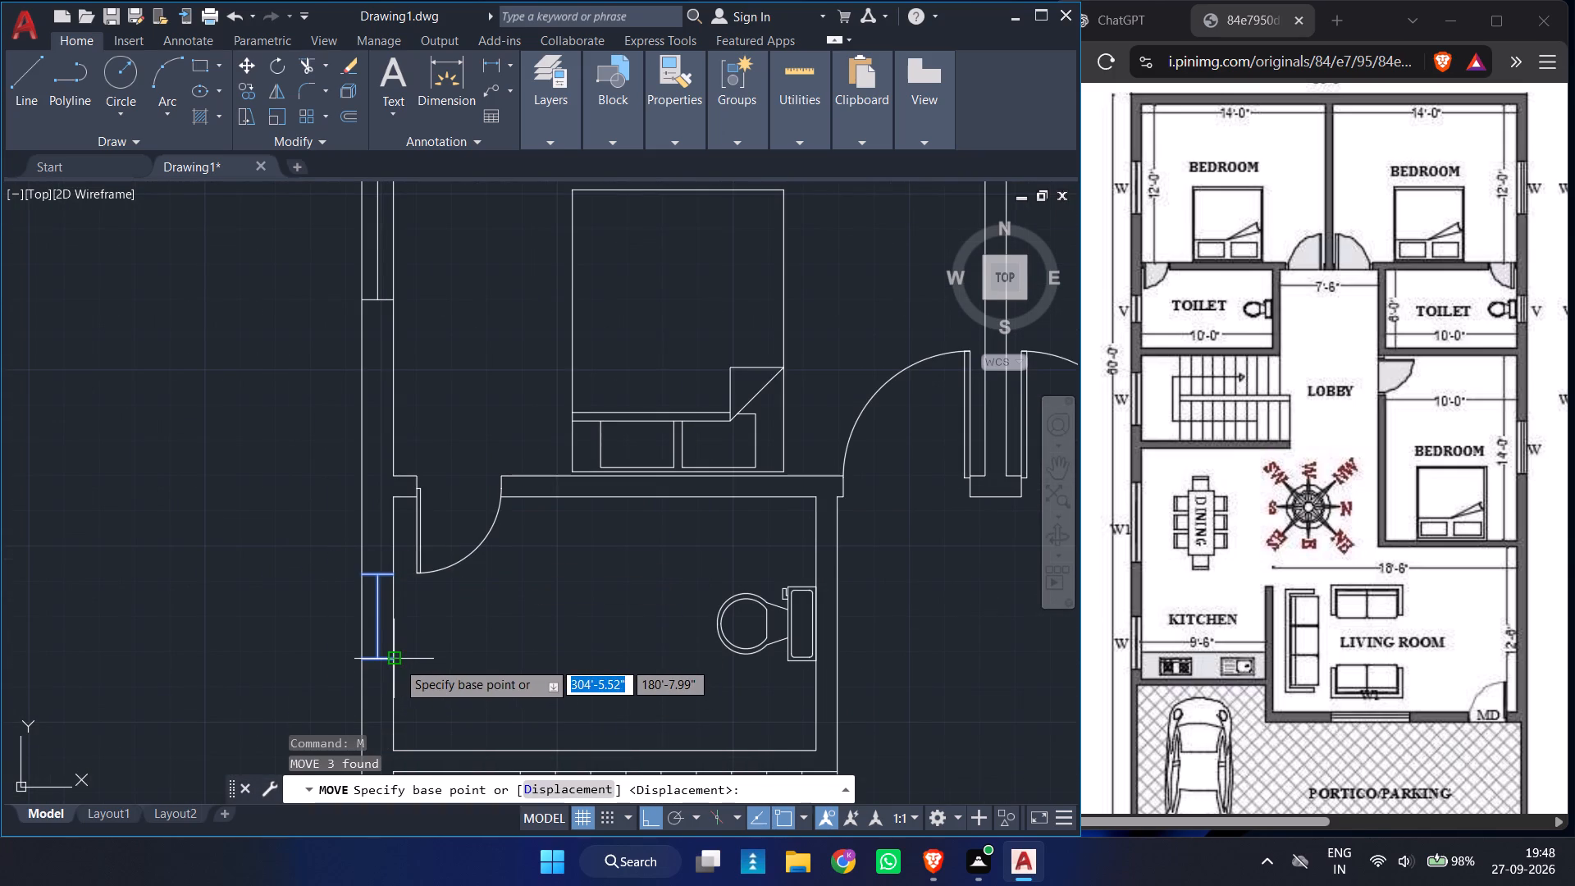
pyautogui.click(397, 661)
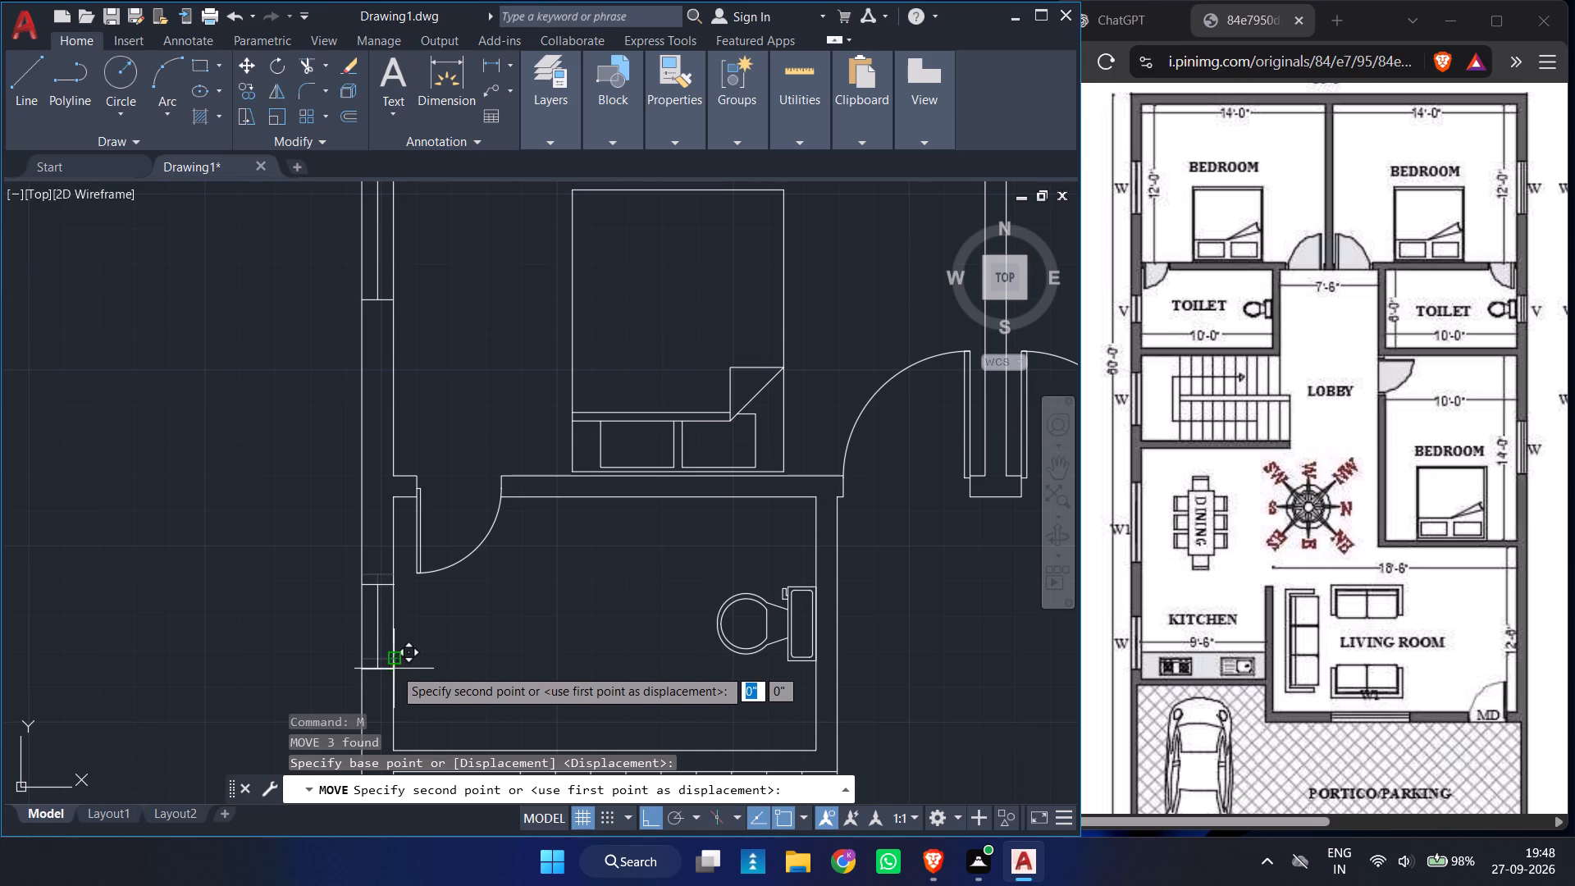
pyautogui.scroll(4, 393, 665)
pyautogui.hscroll(1, 393, 665)
pyautogui.scroll(1, 393, 665)
pyautogui.hscroll(1, 393, 665)
pyautogui.scroll(1, 393, 665)
pyautogui.hscroll(1, 393, 665)
pyautogui.scroll(1, 393, 665)
pyautogui.hscroll(1, 393, 665)
pyautogui.scroll(1, 393, 665)
pyautogui.hscroll(1, 393, 665)
pyautogui.scroll(1, 393, 665)
pyautogui.hscroll(1, 393, 665)
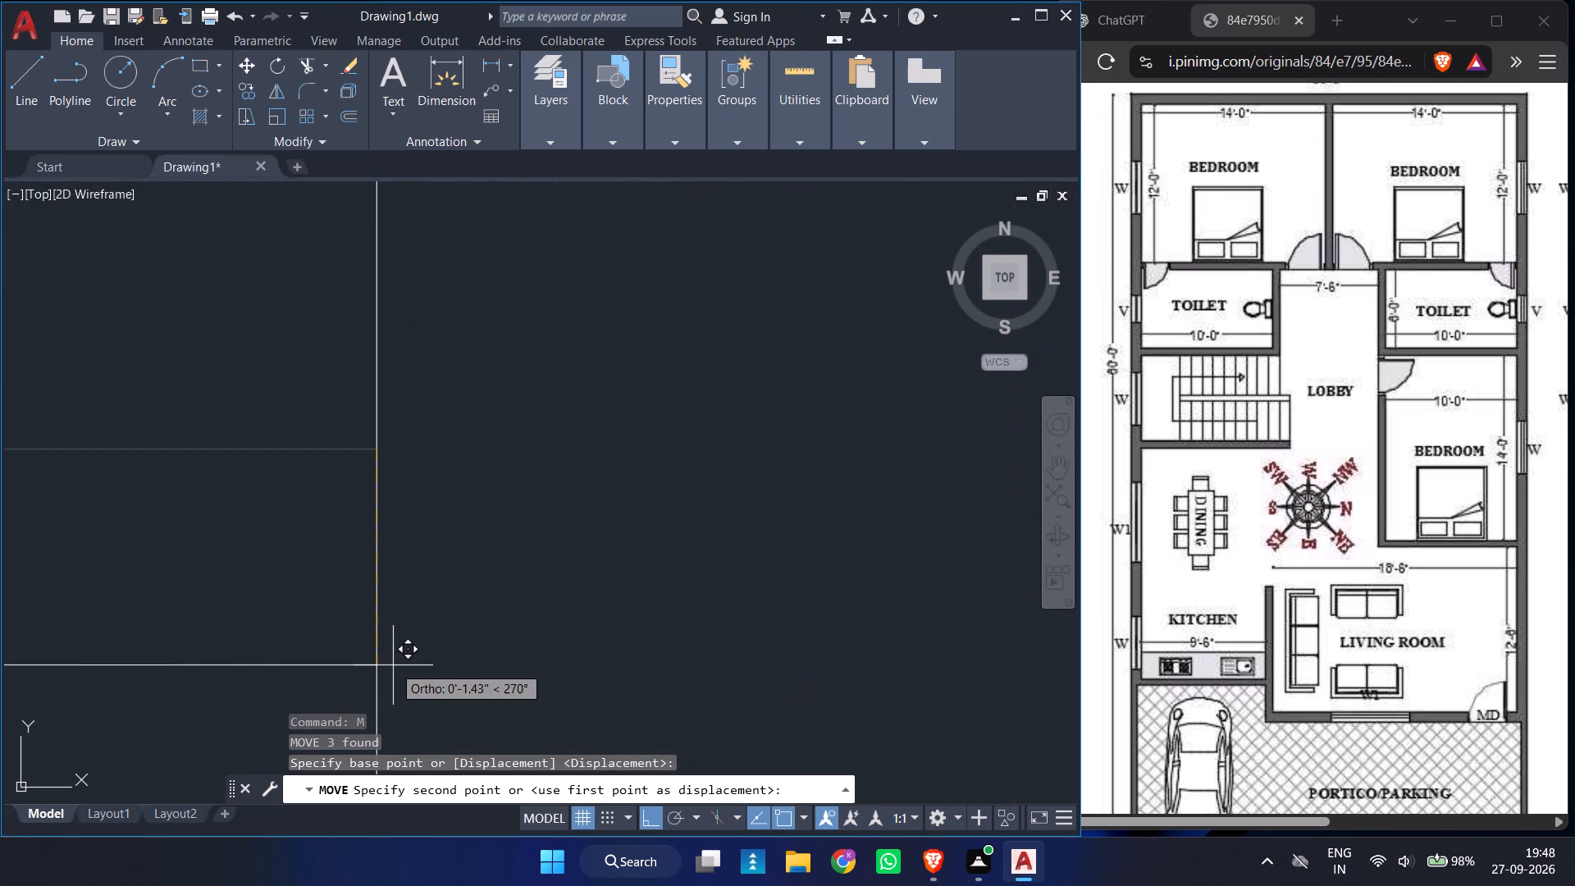
pyautogui.click(380, 661)
pyautogui.keyDown('ctrl'); pyautogui.scroll(-4, 710, 580); pyautogui.keyUp('ctrl')
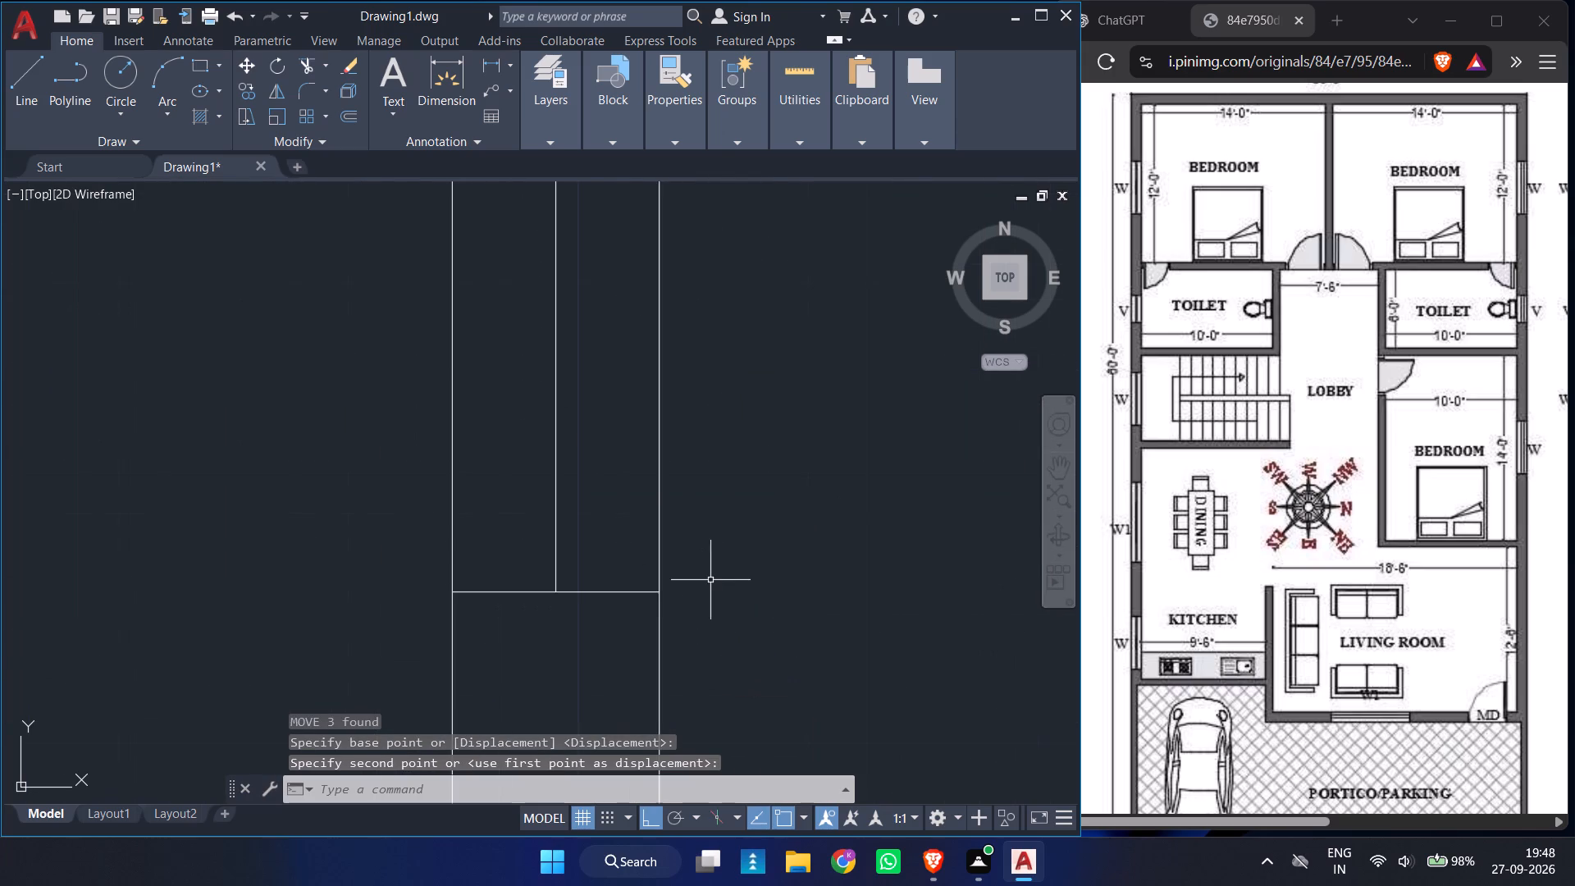
pyautogui.keyDown('ctrl'); pyautogui.scroll(-6, 710, 580); pyautogui.keyUp('ctrl')
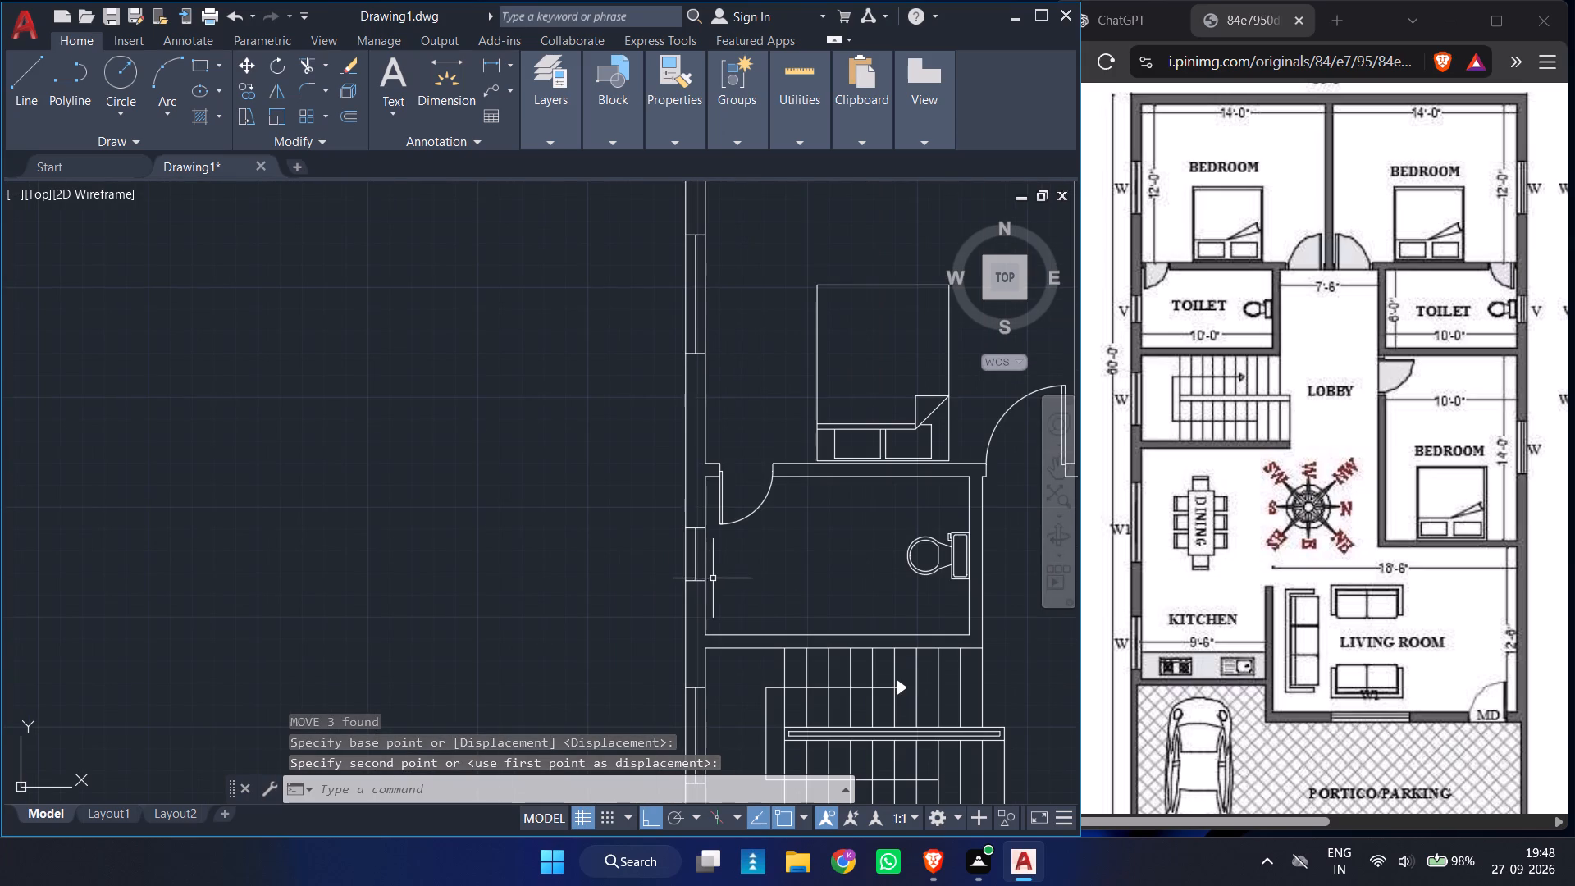
# Copy the northeast bedroom's window about 20'-4" south along the east wall to the lower east bedroom.
pyautogui.keyDown('ctrl'); pyautogui.scroll(-3, 805, 519); pyautogui.keyUp('ctrl')
pyautogui.keyDown('ctrl'); pyautogui.scroll(-2, 803, 381); pyautogui.keyUp('ctrl')
pyautogui.keyDown('ctrl'); pyautogui.scroll(2, 924, 476); pyautogui.keyUp('ctrl')
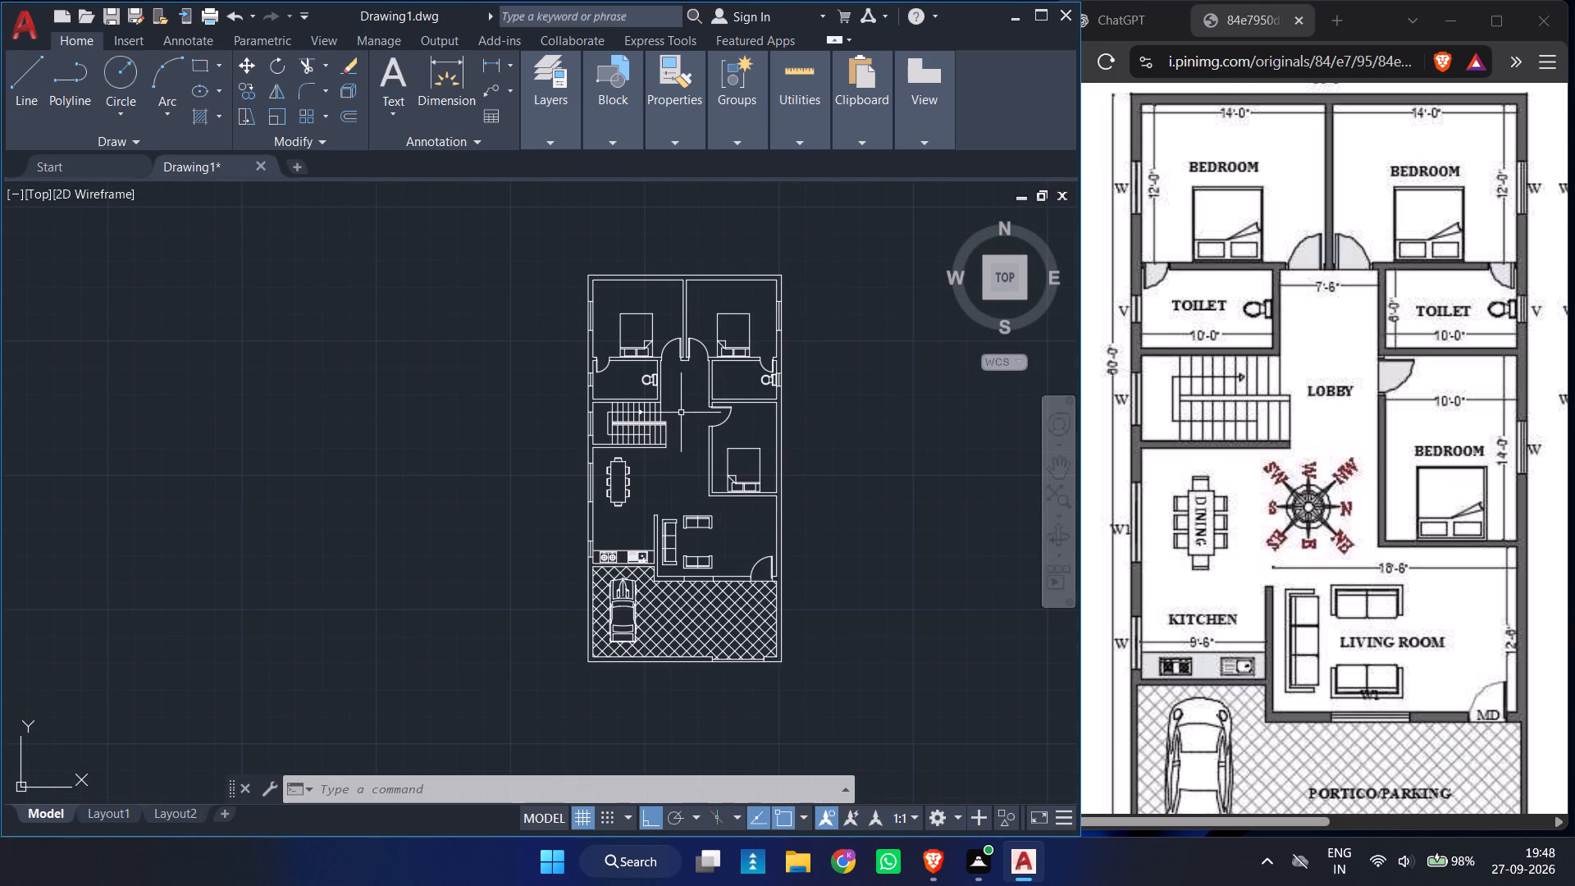
pyautogui.click(571, 287)
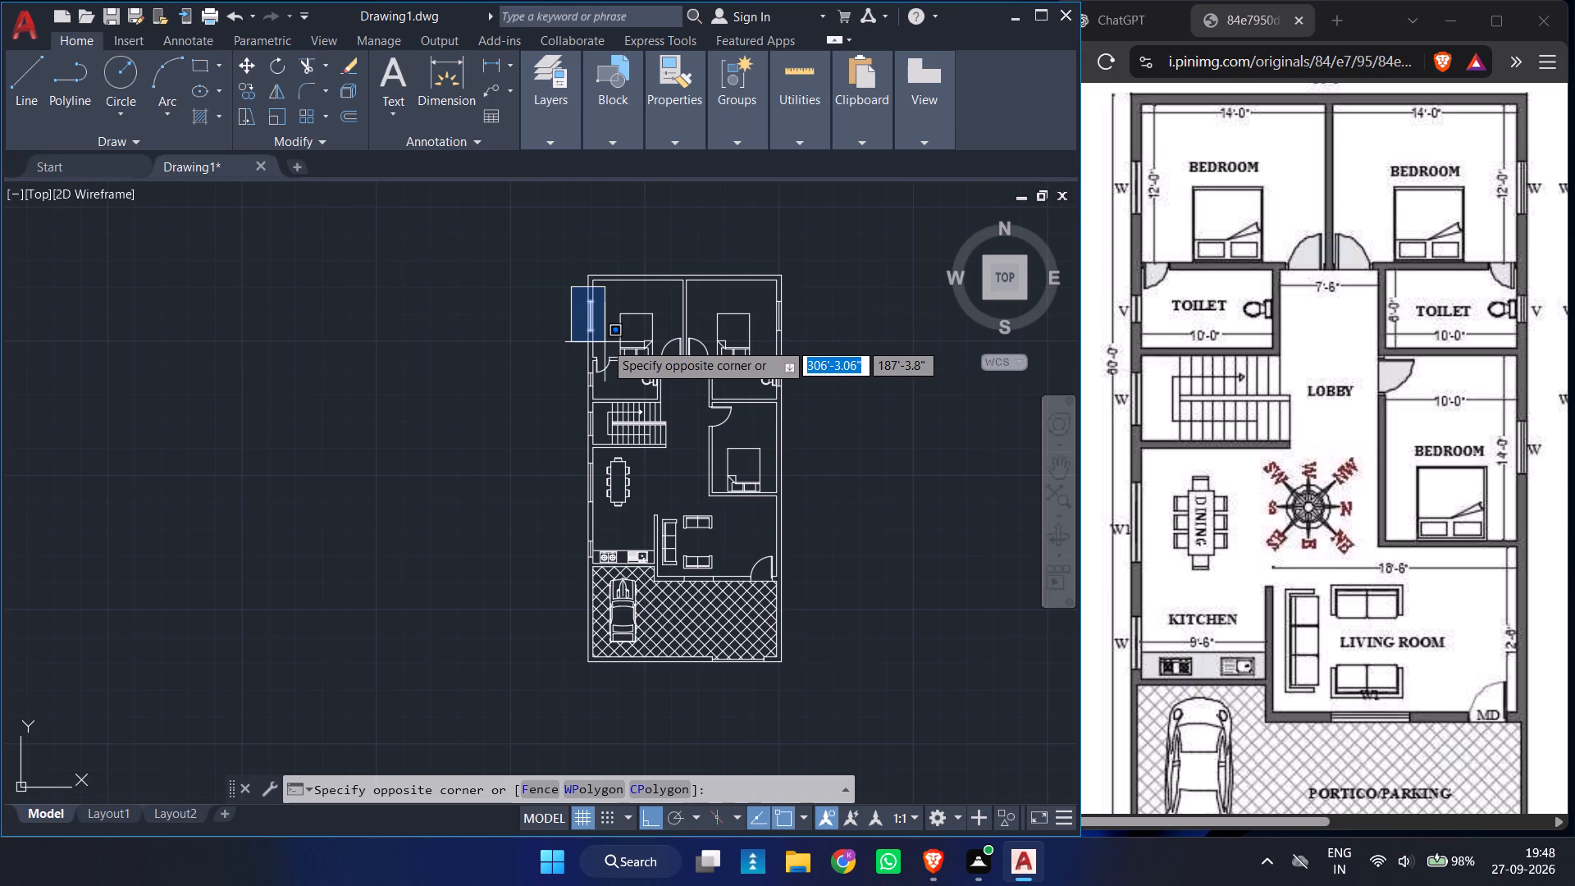
pyautogui.press('Escape')
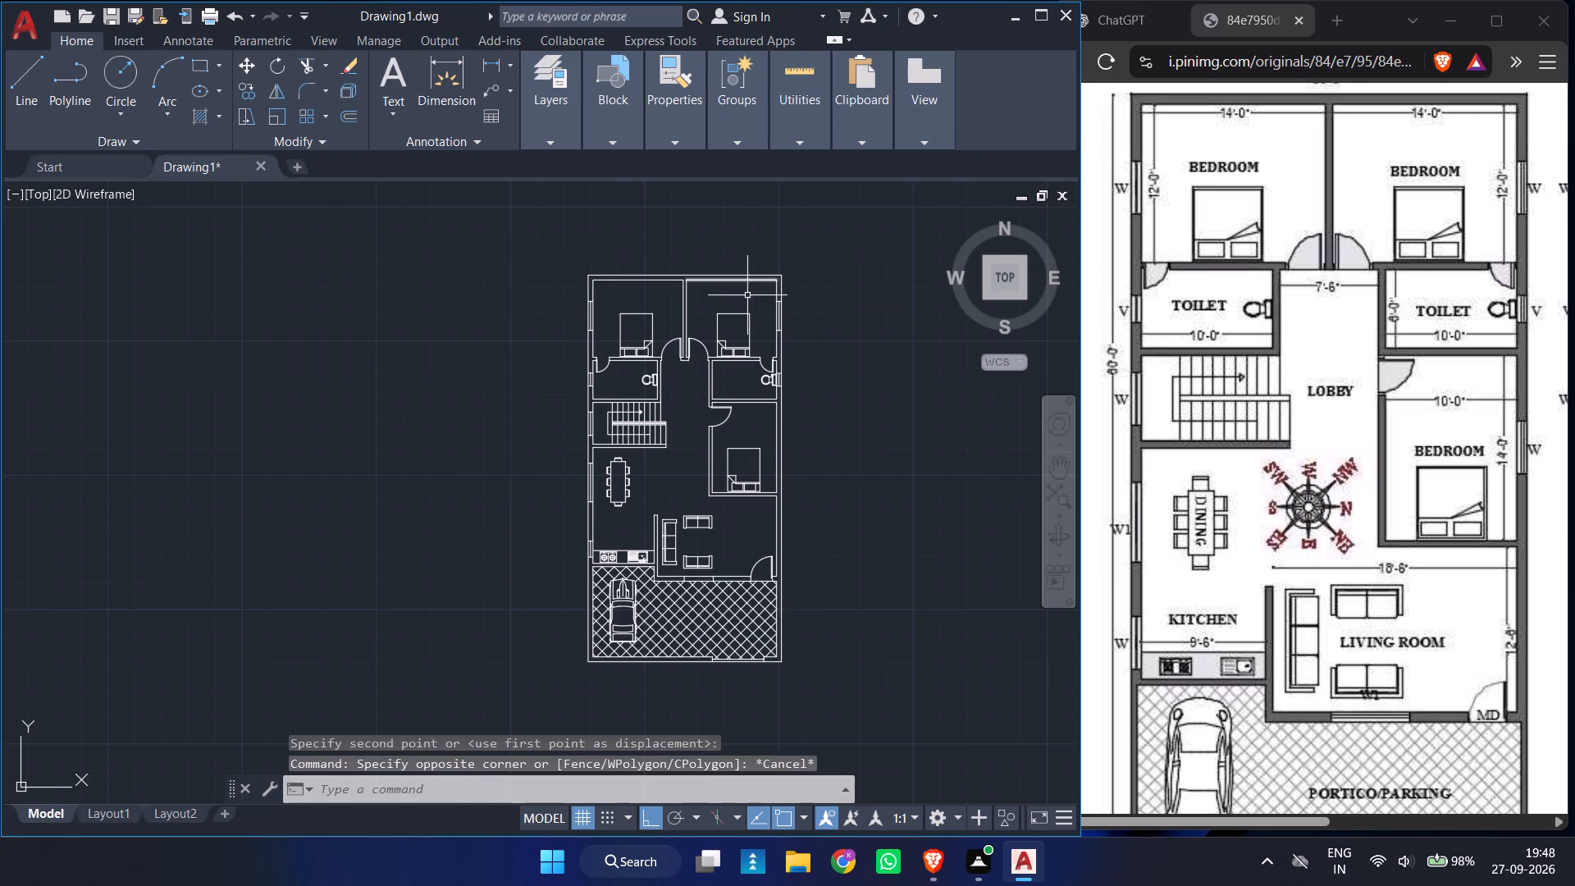
pyautogui.click(762, 292)
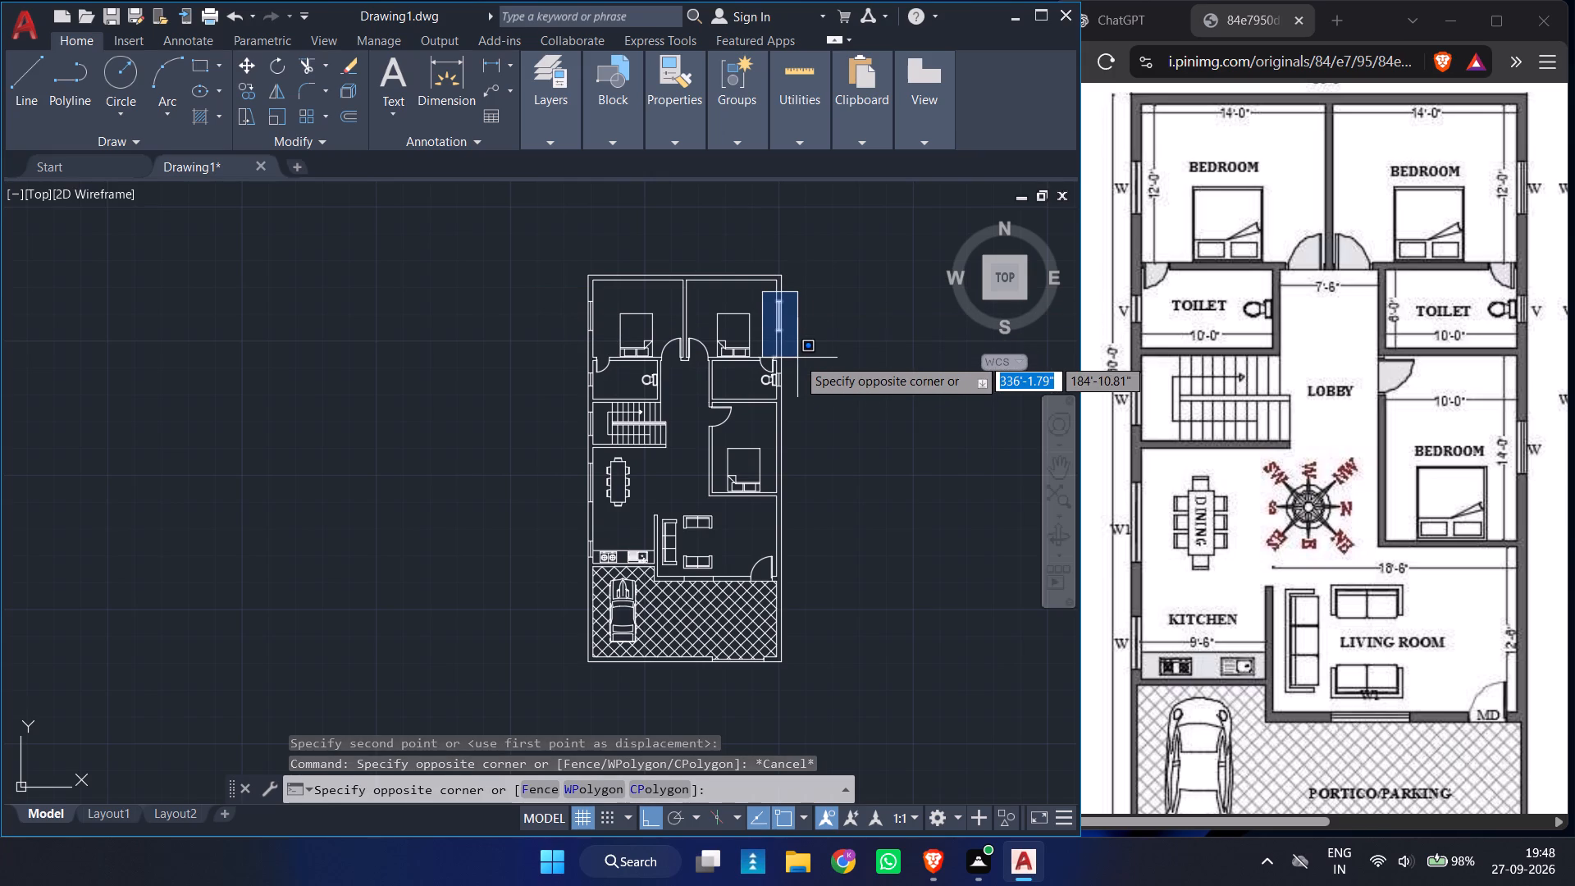
pyautogui.click(803, 341)
pyautogui.write('CO')
pyautogui.press('Return')
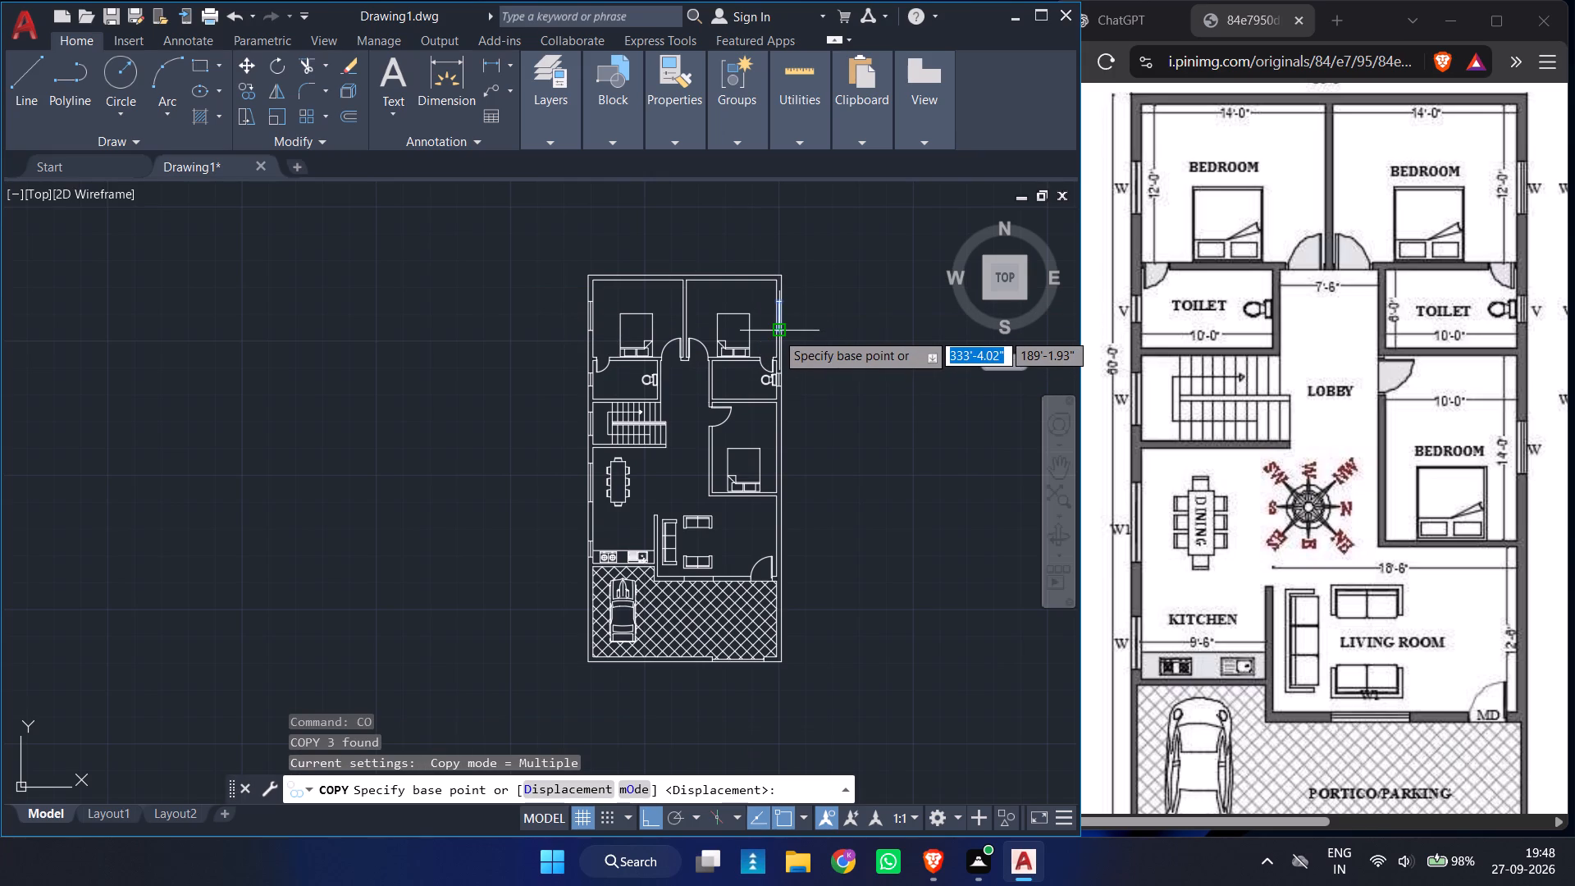
pyautogui.keyDown('ctrl'); pyautogui.scroll(5, 776, 332); pyautogui.keyUp('ctrl')
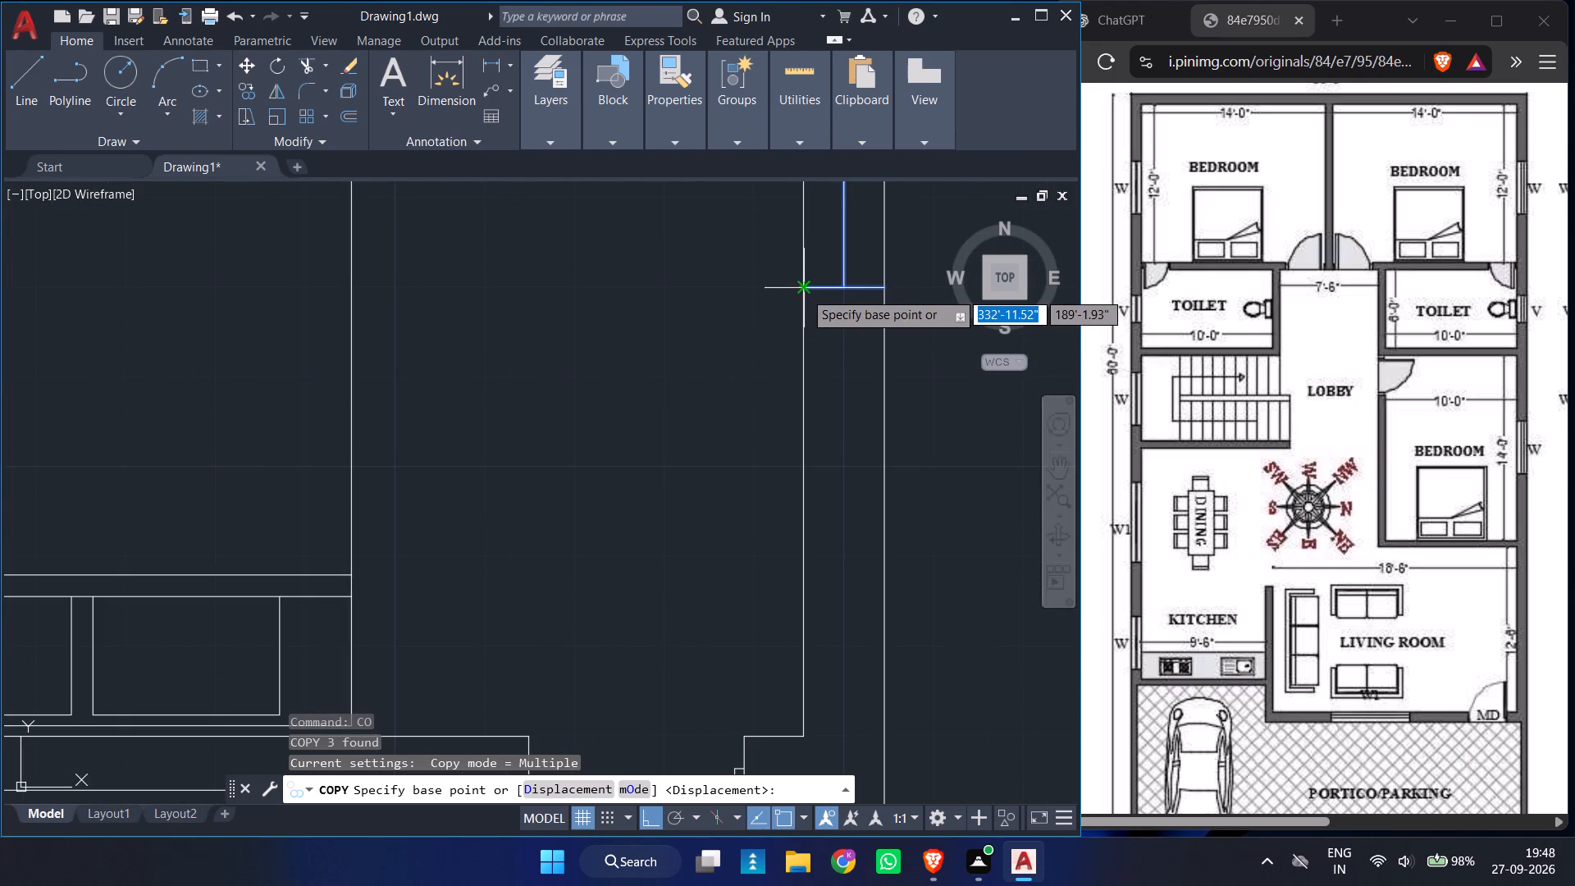
pyautogui.click(804, 291)
pyautogui.keyDown('ctrl'); pyautogui.scroll(-4, 806, 384); pyautogui.keyUp('ctrl')
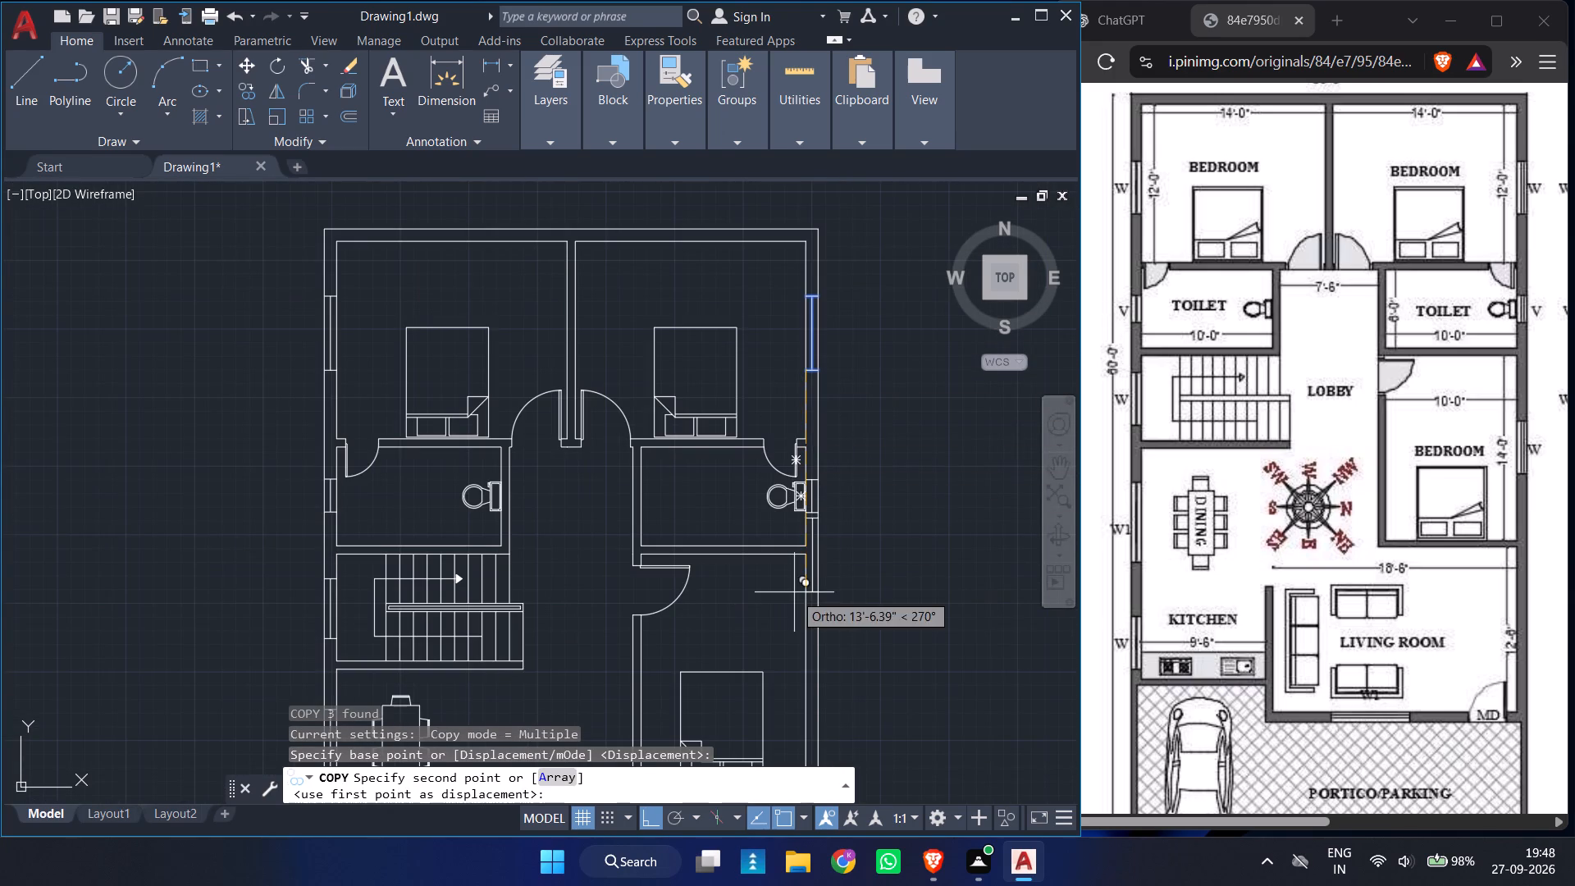
pyautogui.click(810, 705)
pyautogui.press('Escape')
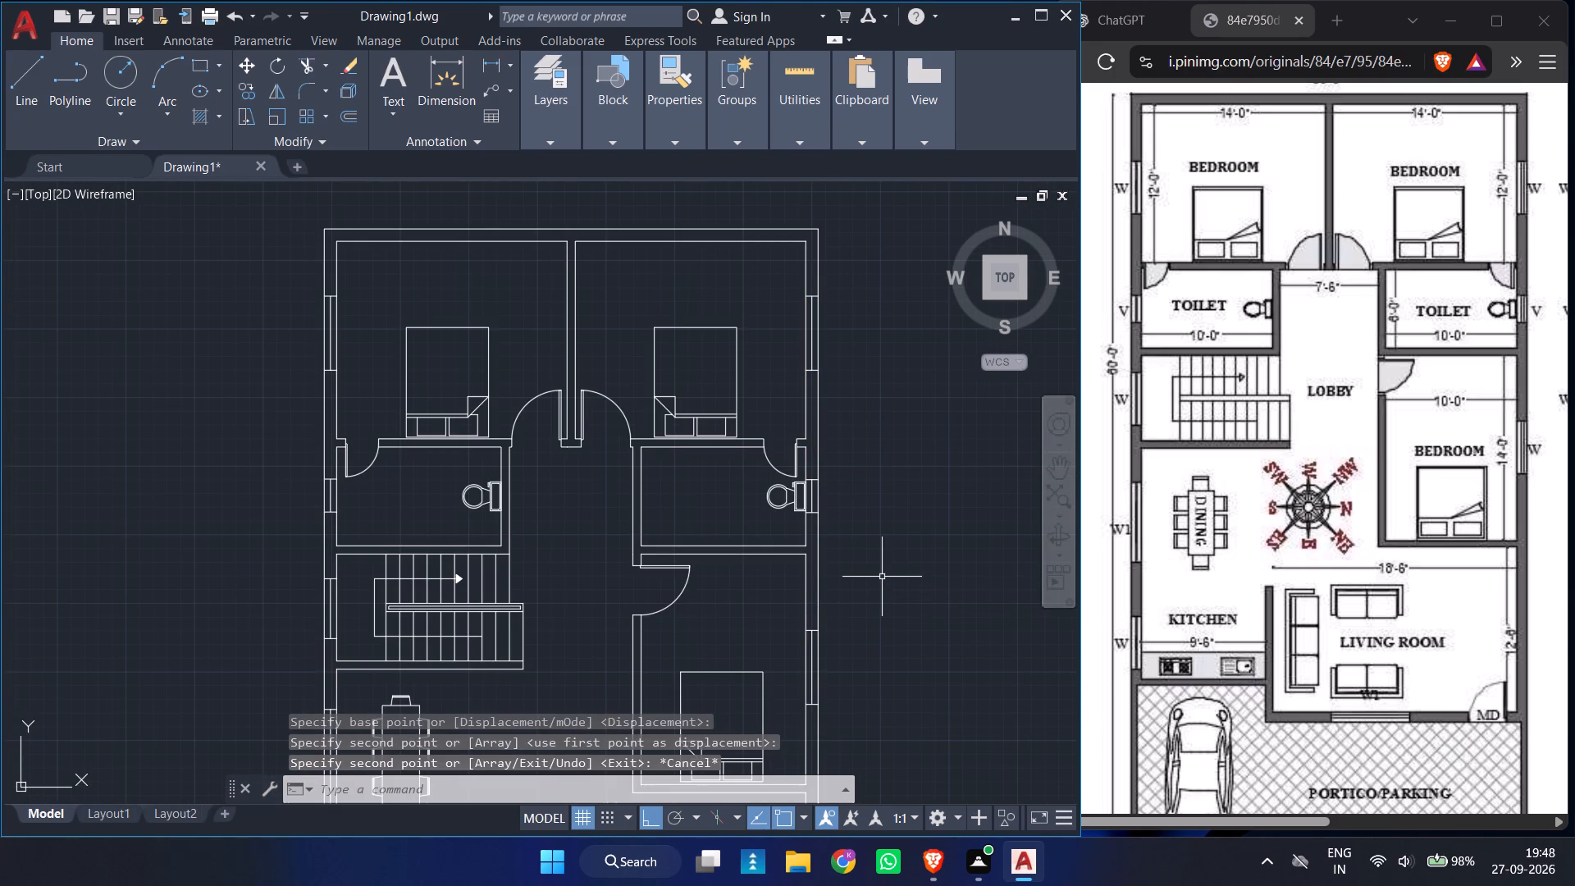
pyautogui.keyDown('ctrl'); pyautogui.scroll(-2, 882, 577); pyautogui.keyUp('ctrl')
pyautogui.keyDown('ctrl'); pyautogui.scroll(-1, 767, 333); pyautogui.keyUp('ctrl')
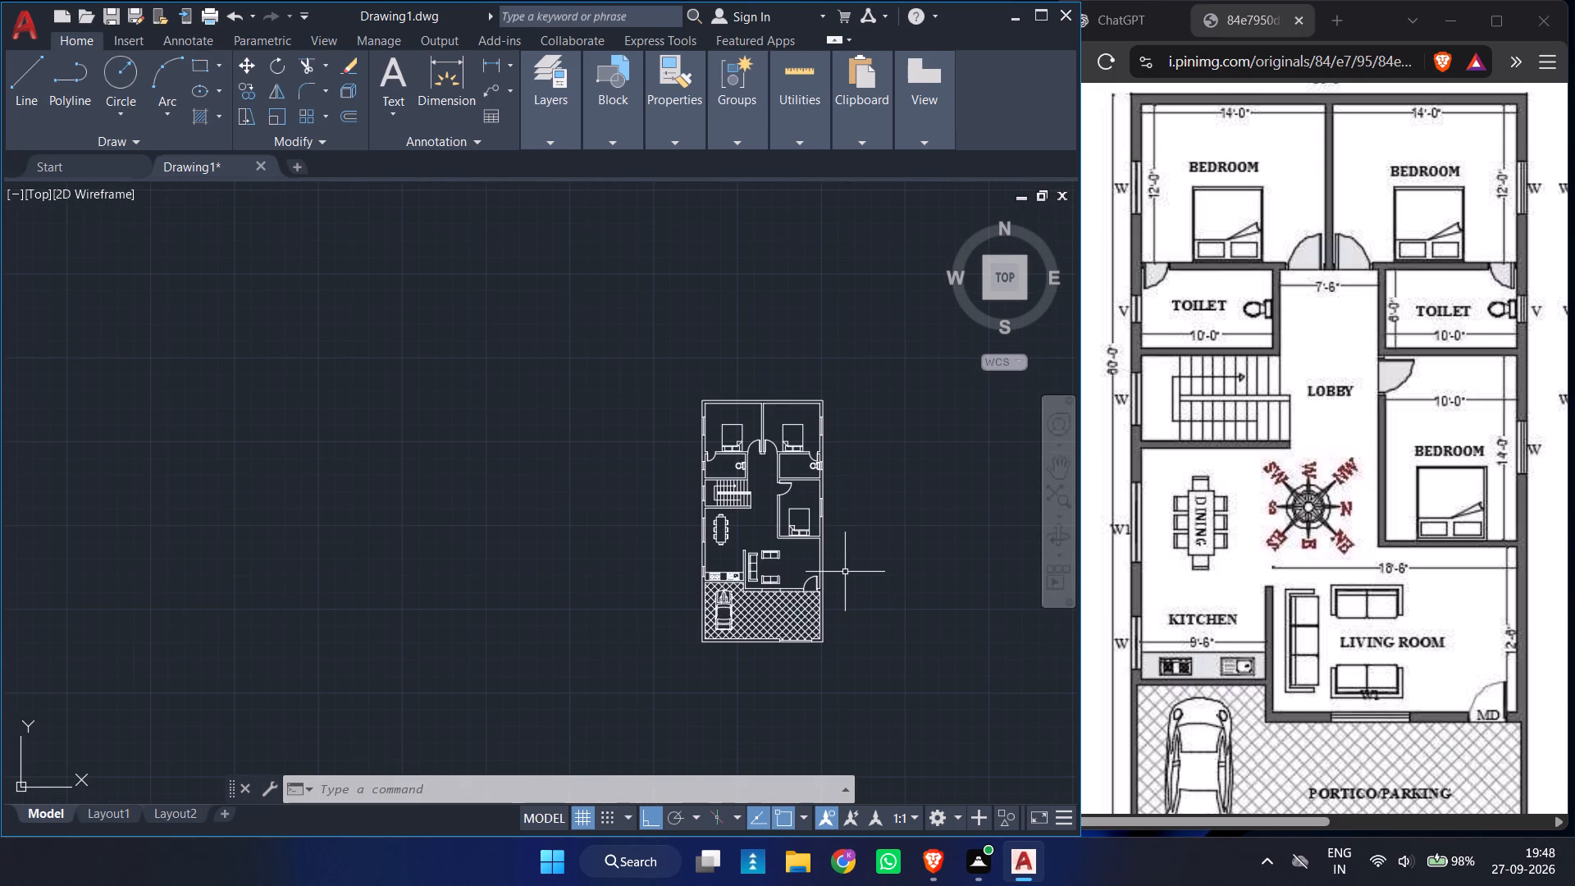
# Save the house plan drawing to the Desktop under the file name EF.
pyautogui.hotkey('ctrl', 's')
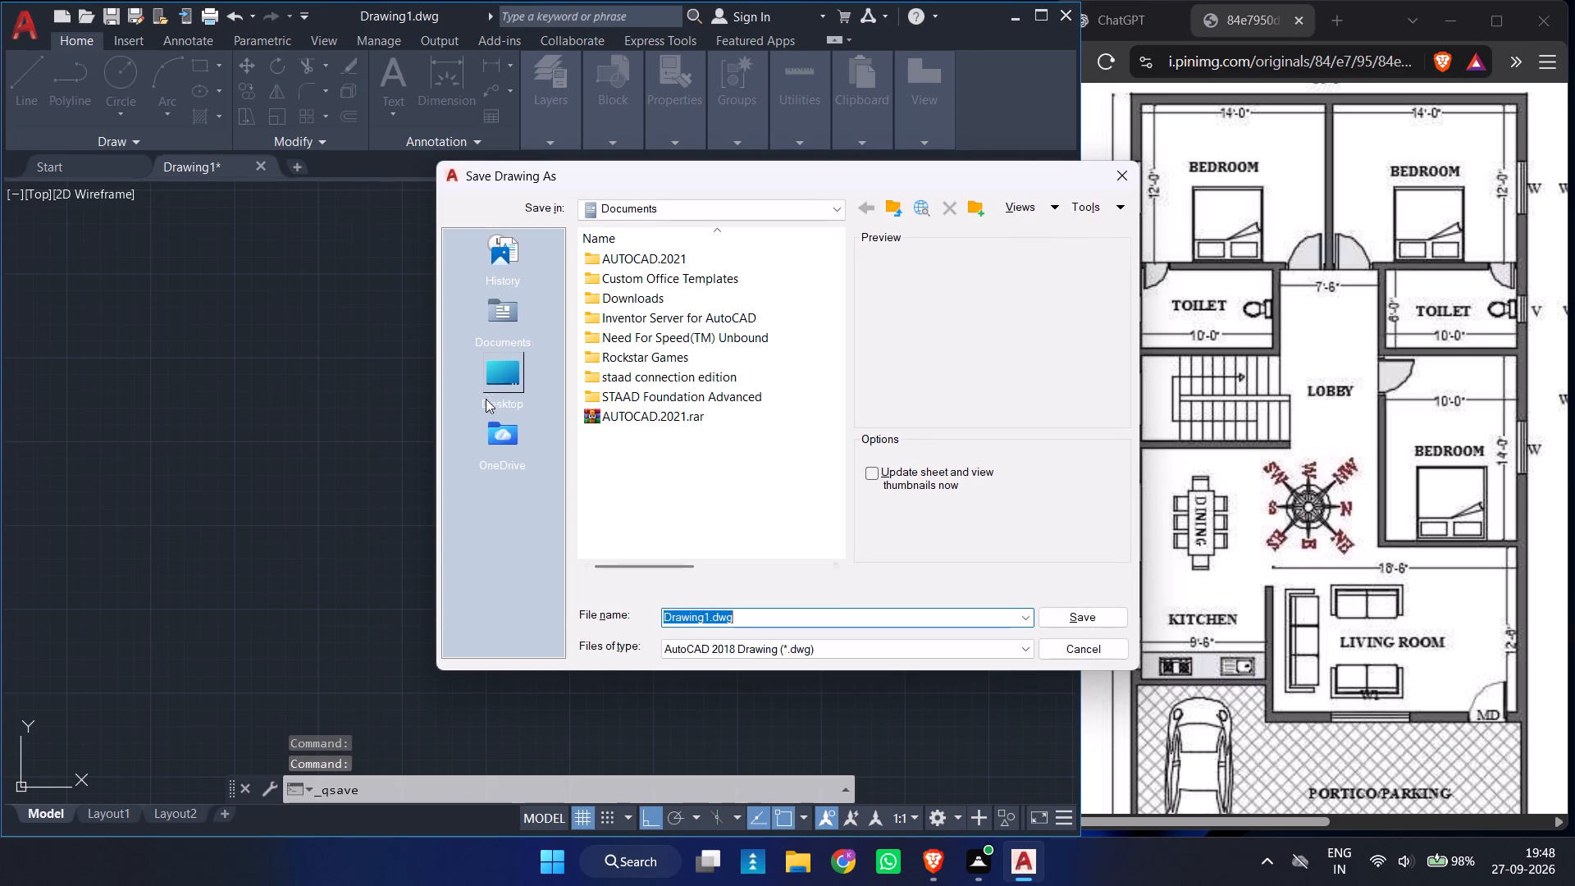
pyautogui.click(487, 394)
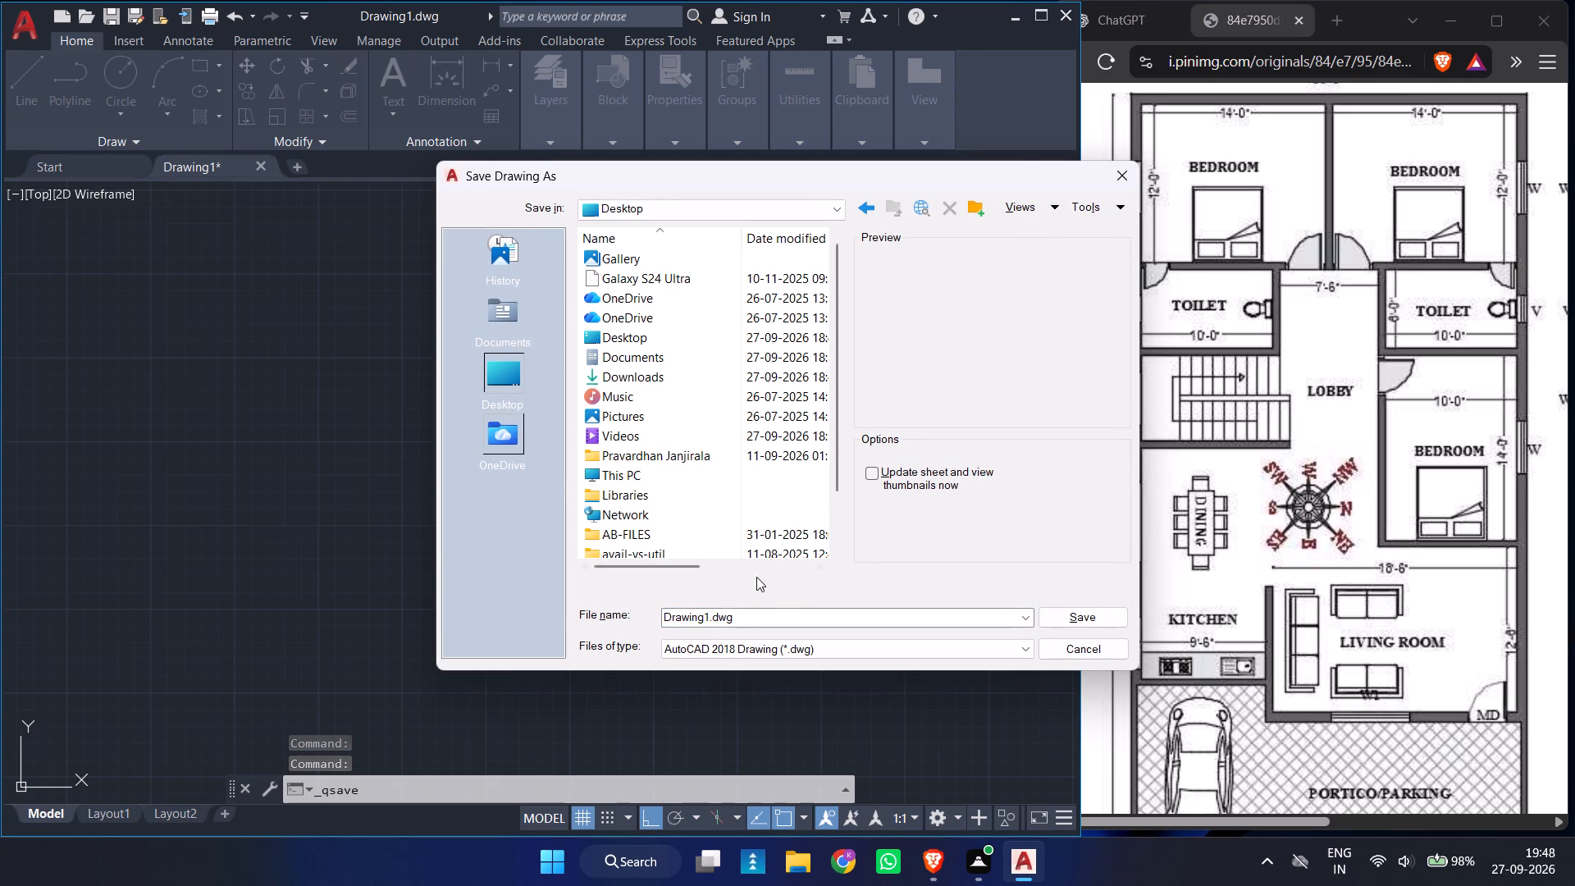
pyautogui.click(765, 608)
pyautogui.press('BackSpace')
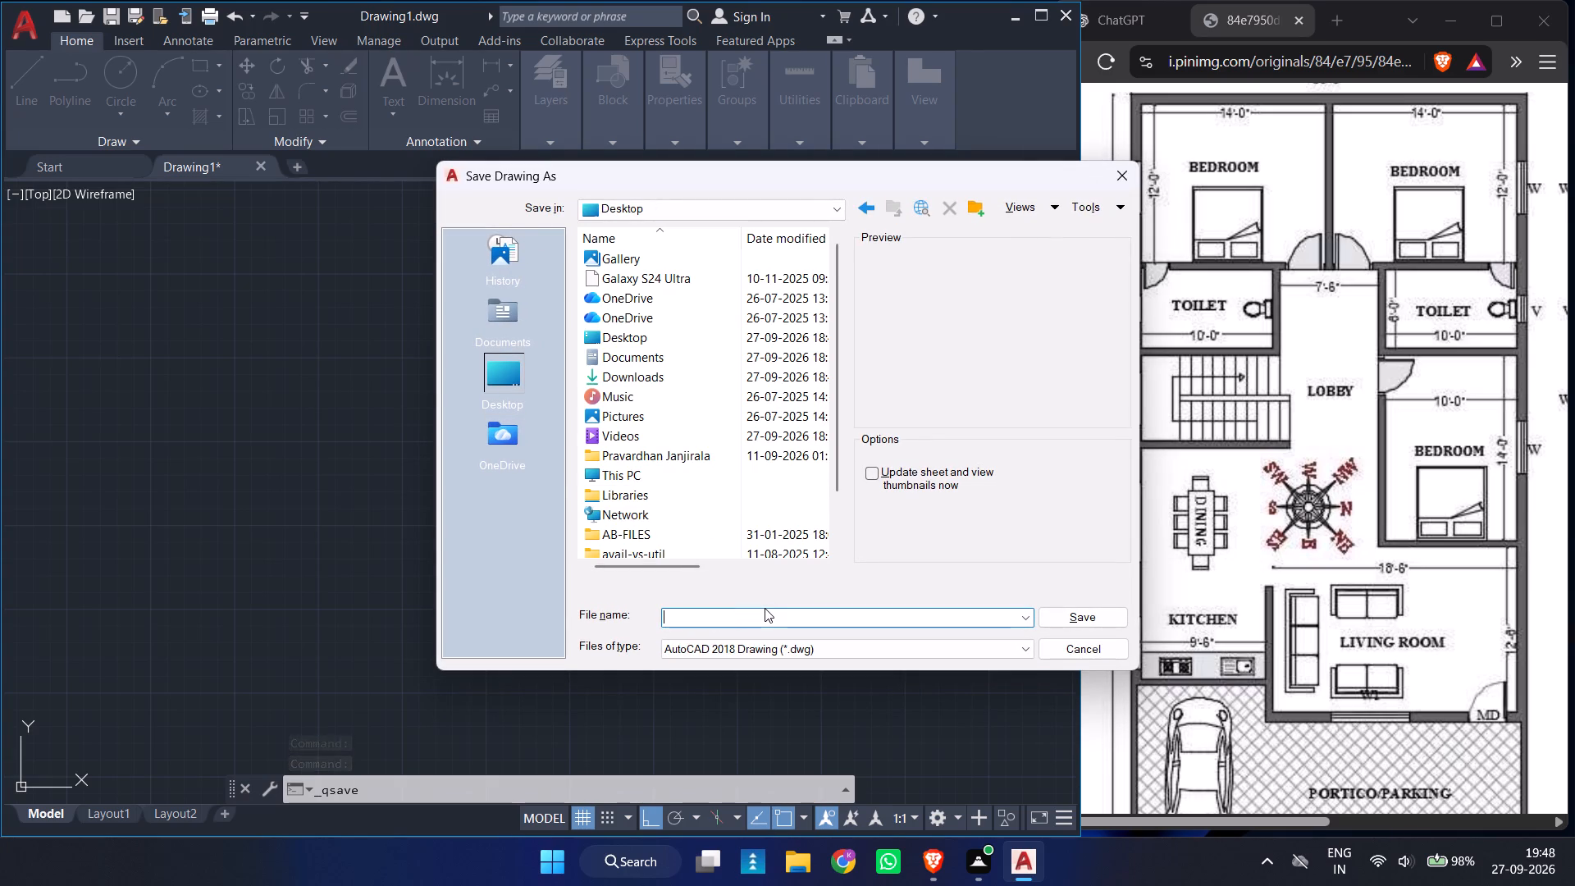
pyautogui.write('EF')
pyautogui.click(1119, 610)
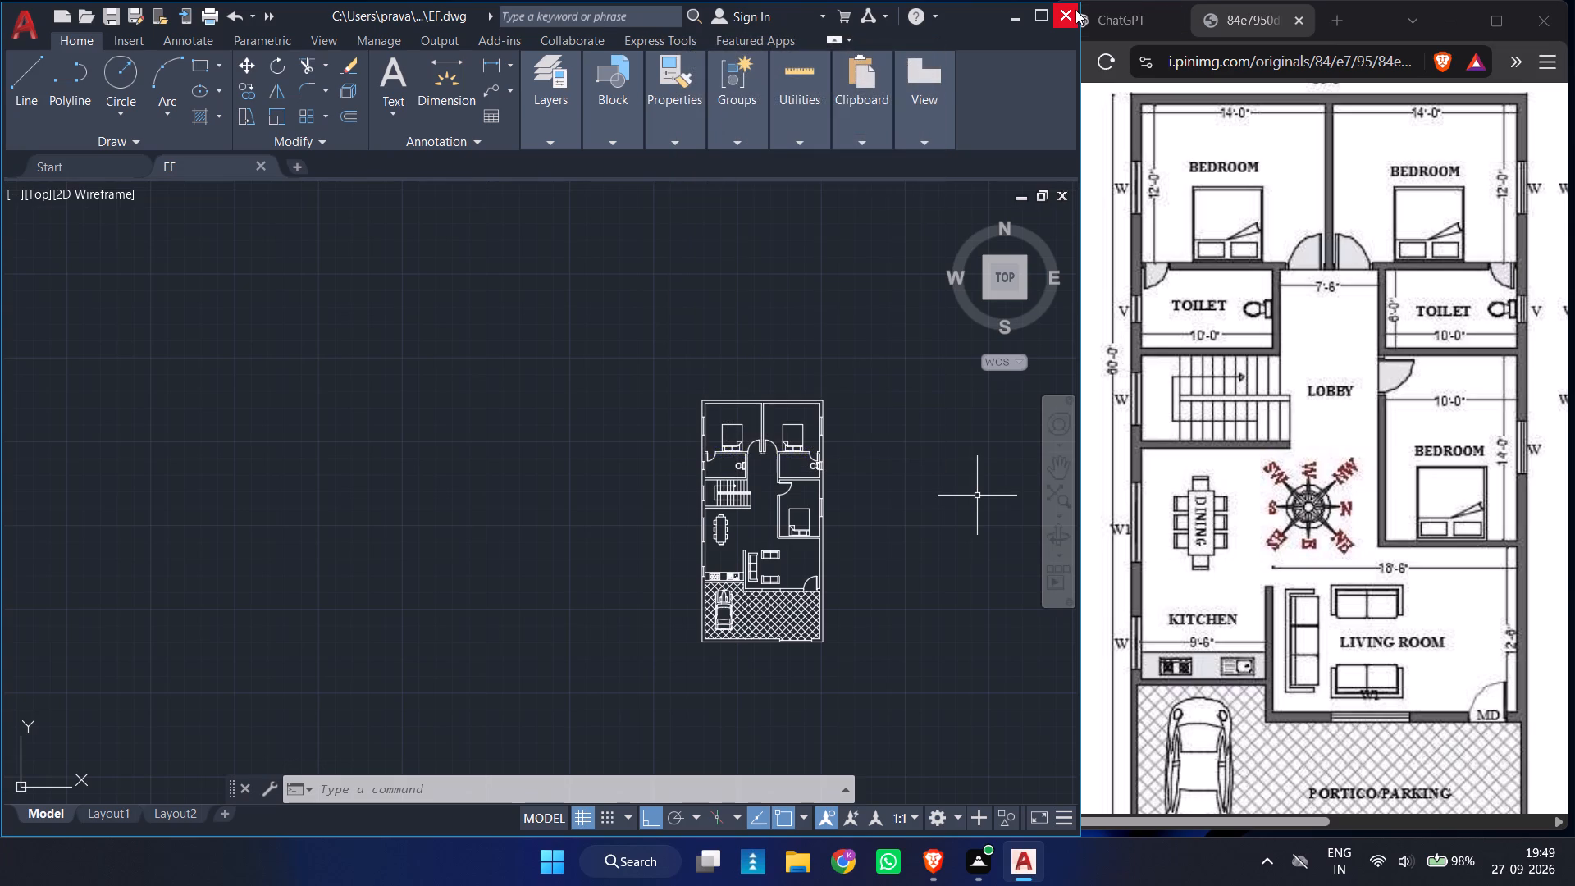
# Close AutoCAD.
pyautogui.click(1075, 10)
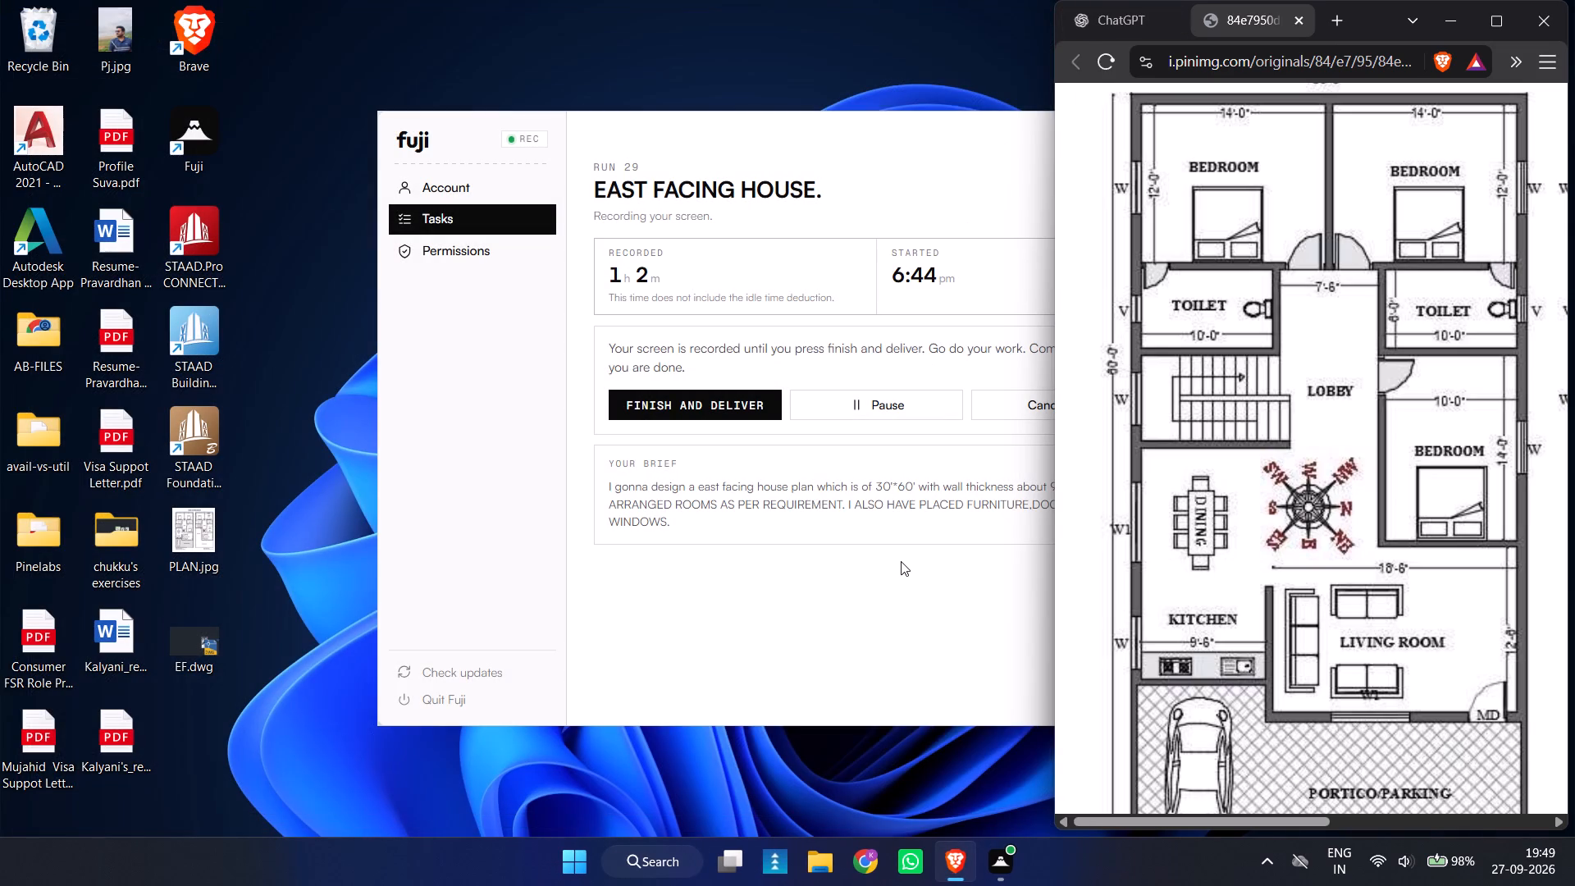
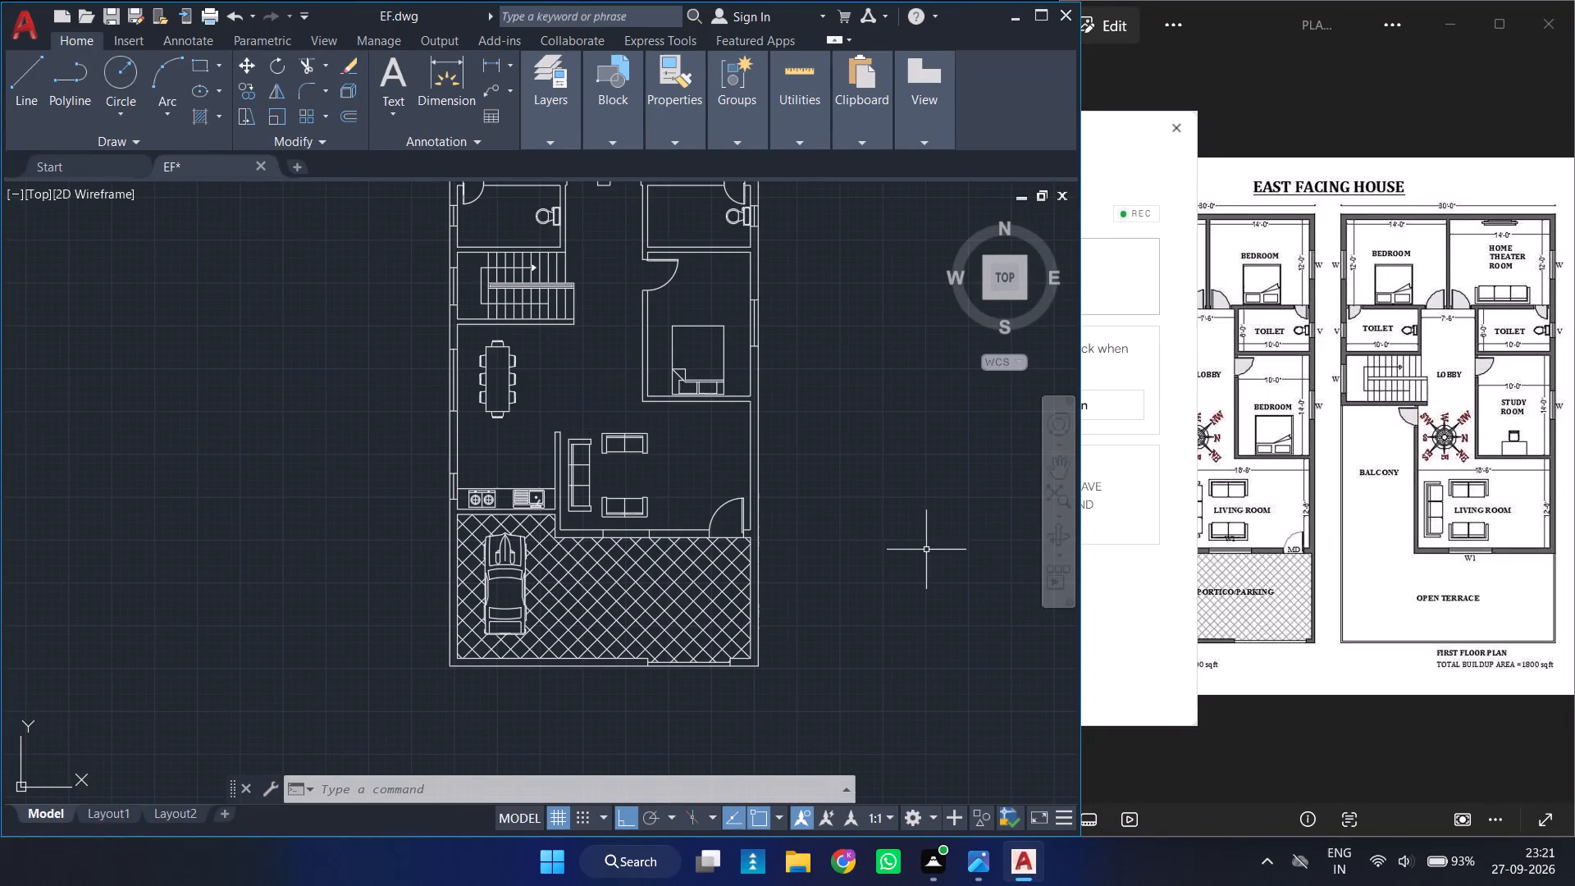
# Check the ground floor plan in the reference image and start a Multiline Text for labelling the drawing.
pyautogui.click(1432, 523)
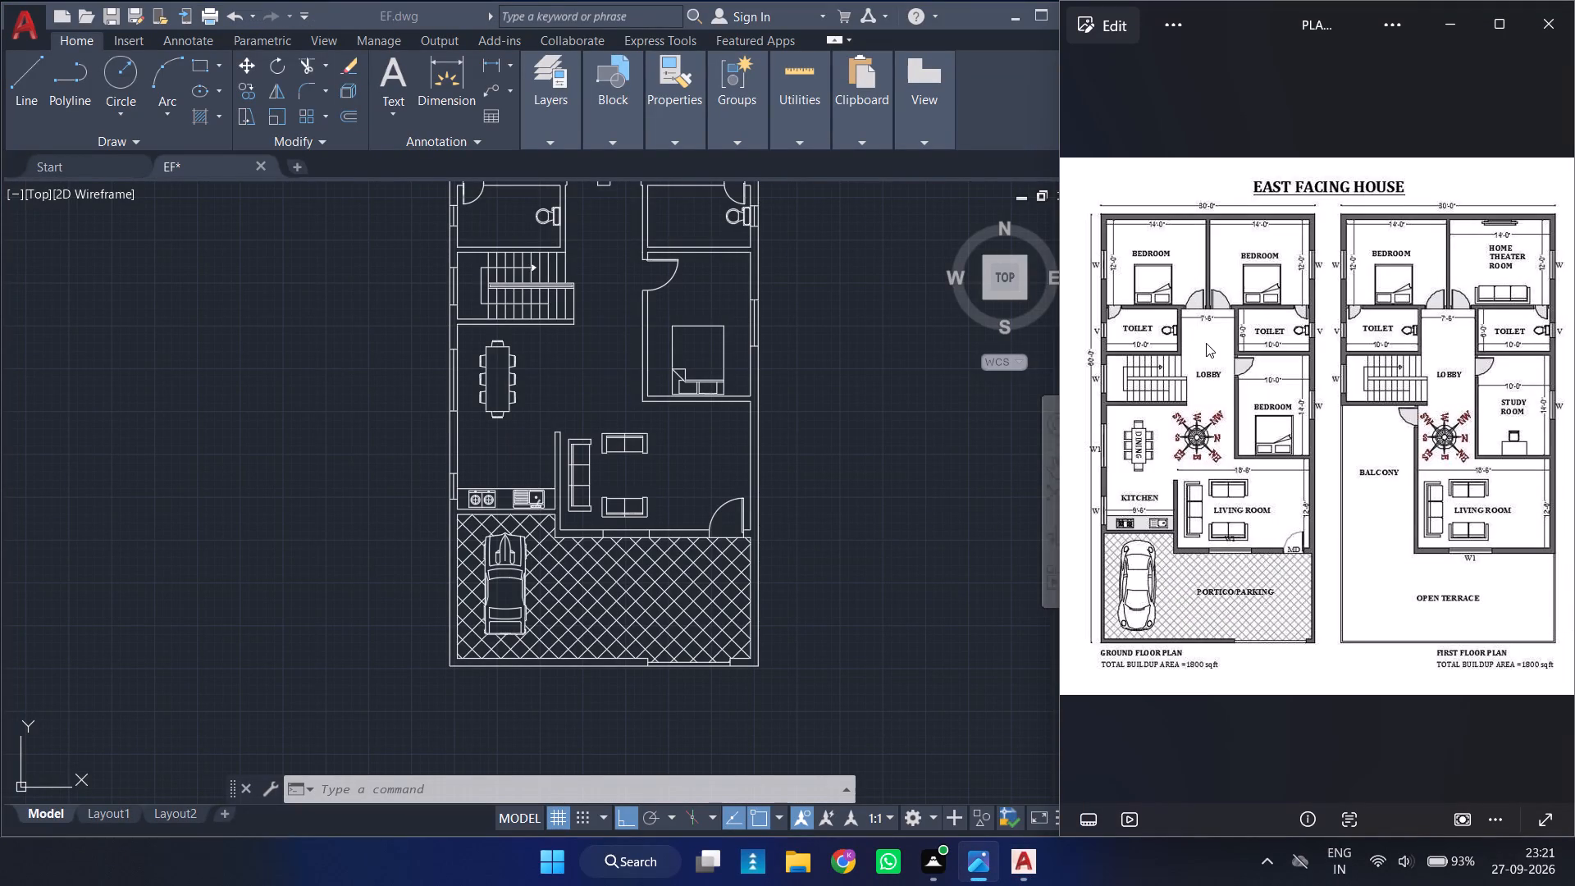
pyautogui.keyDown('ctrl'); pyautogui.scroll(7, 1194, 306); pyautogui.keyUp('ctrl')
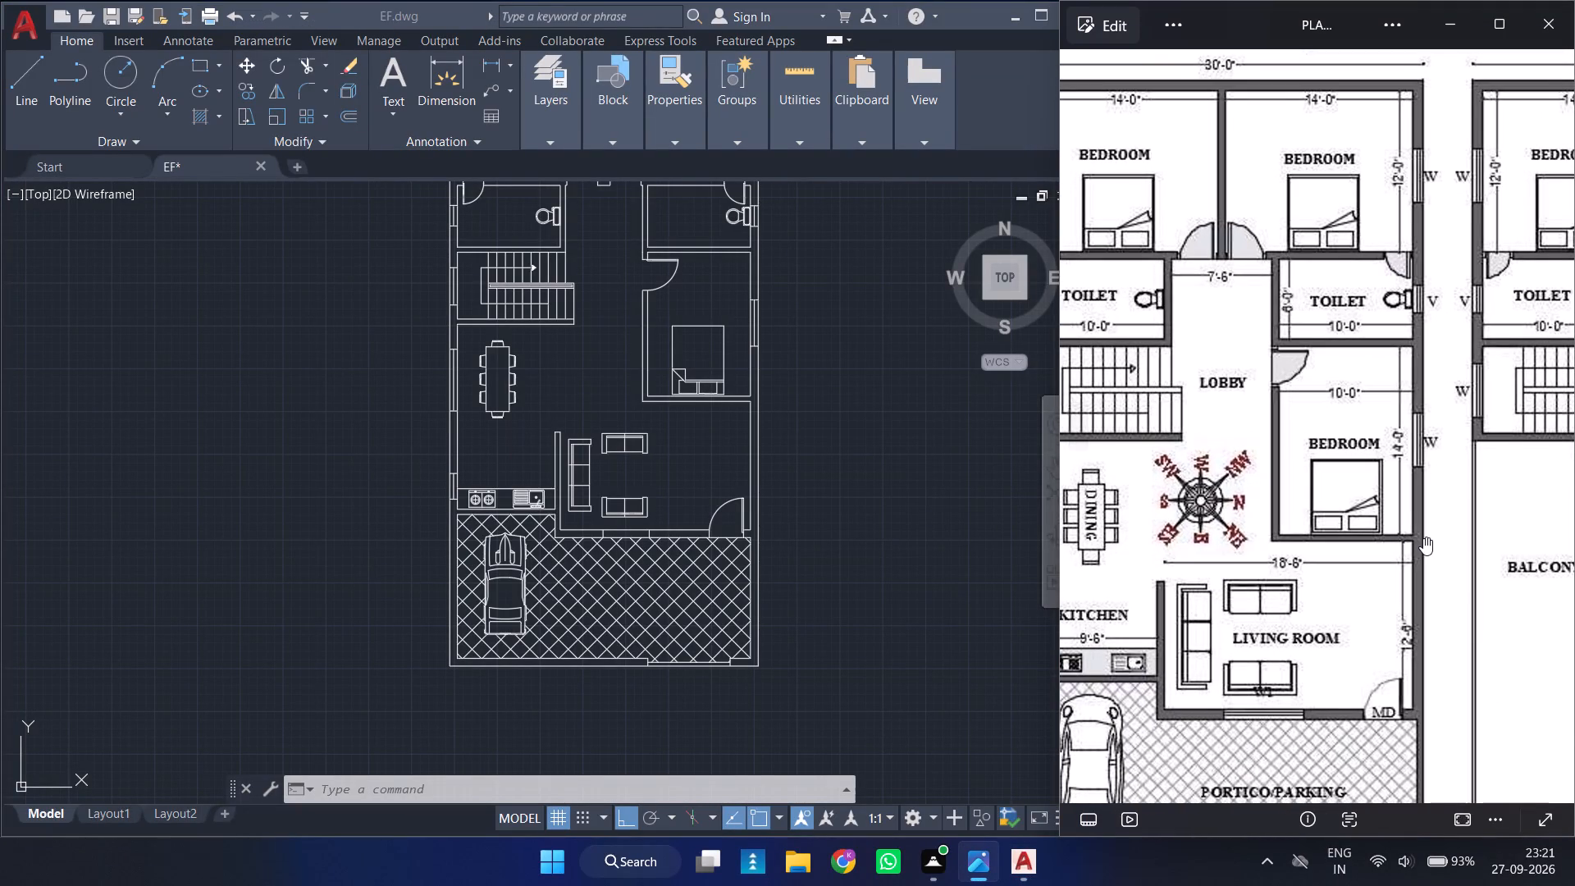
pyautogui.keyDown('ctrl'); pyautogui.scroll(-3, 1423, 537); pyautogui.keyUp('ctrl')
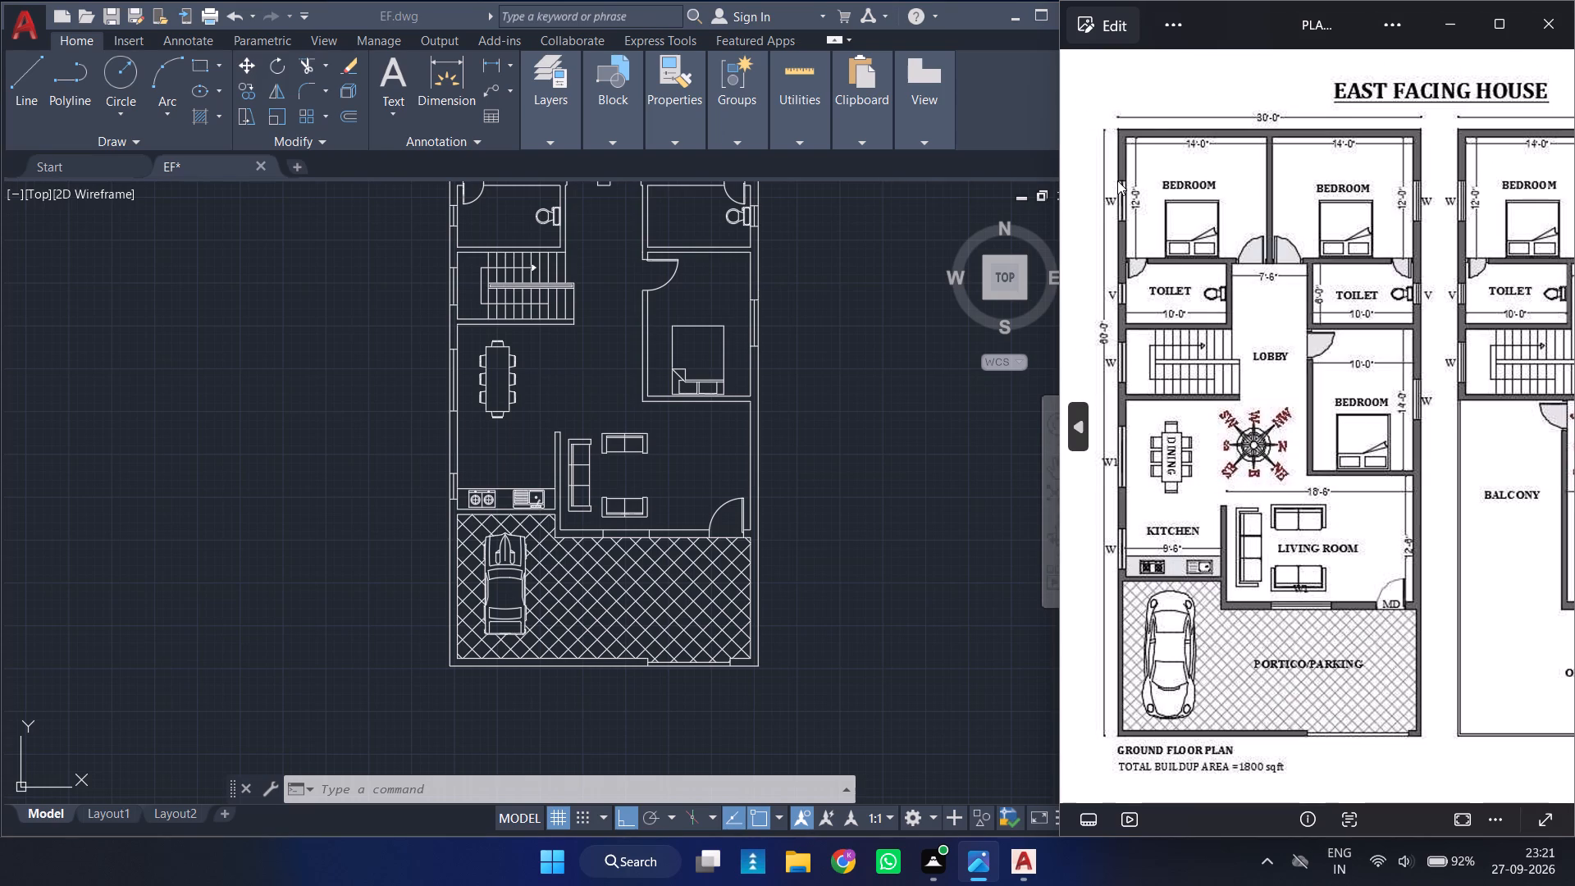
pyautogui.keyDown('ctrl'); pyautogui.scroll(3, 1117, 180); pyautogui.keyUp('ctrl')
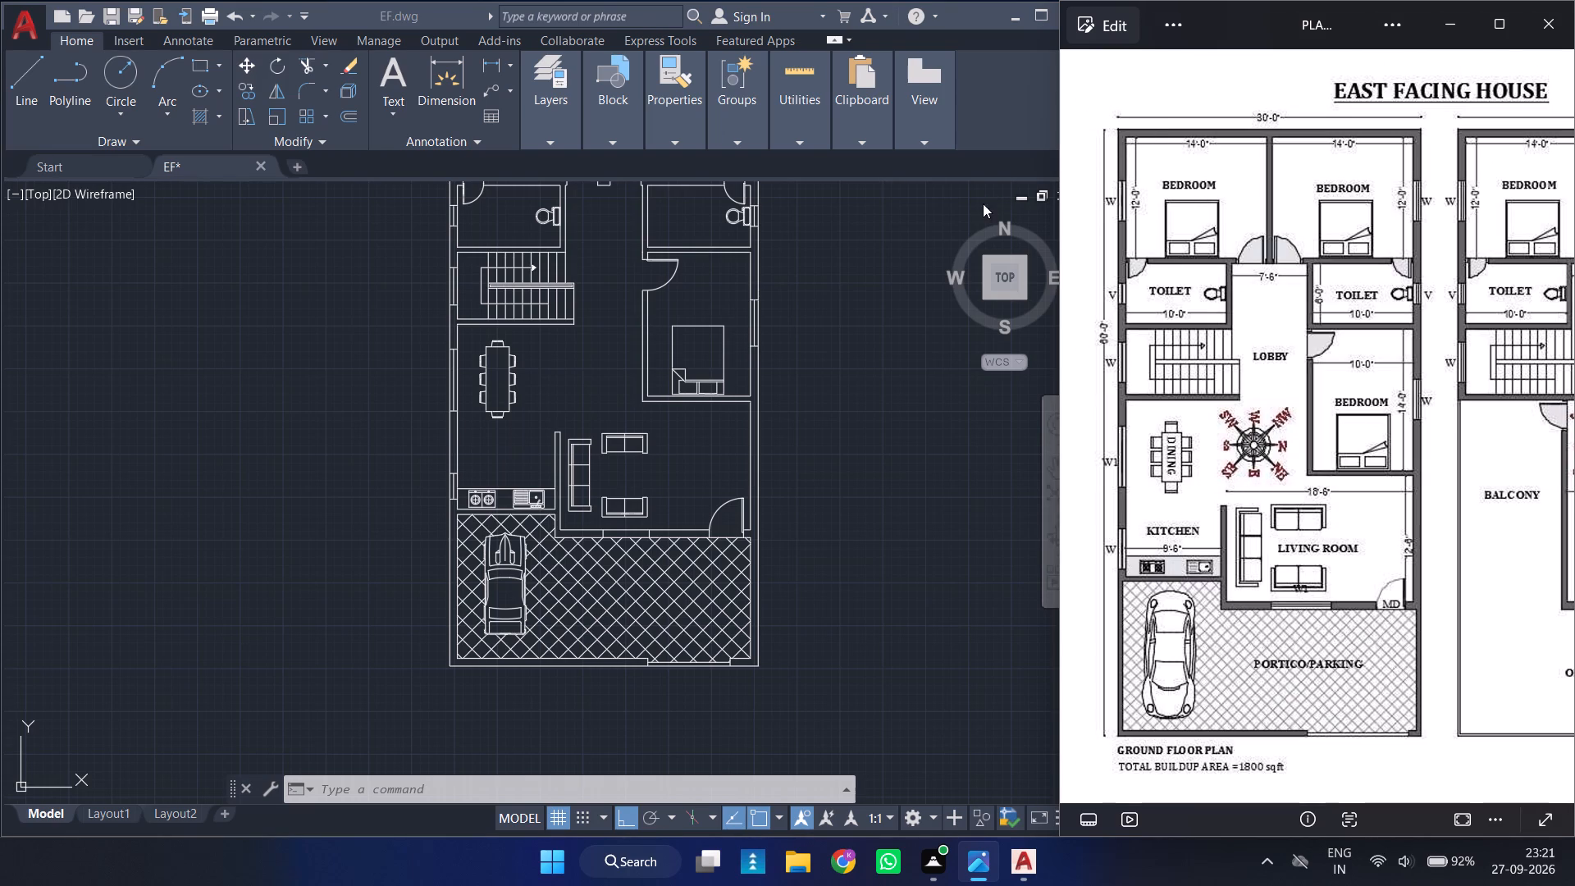
pyautogui.keyDown('ctrl'); pyautogui.scroll(-2, 801, 386); pyautogui.keyUp('ctrl')
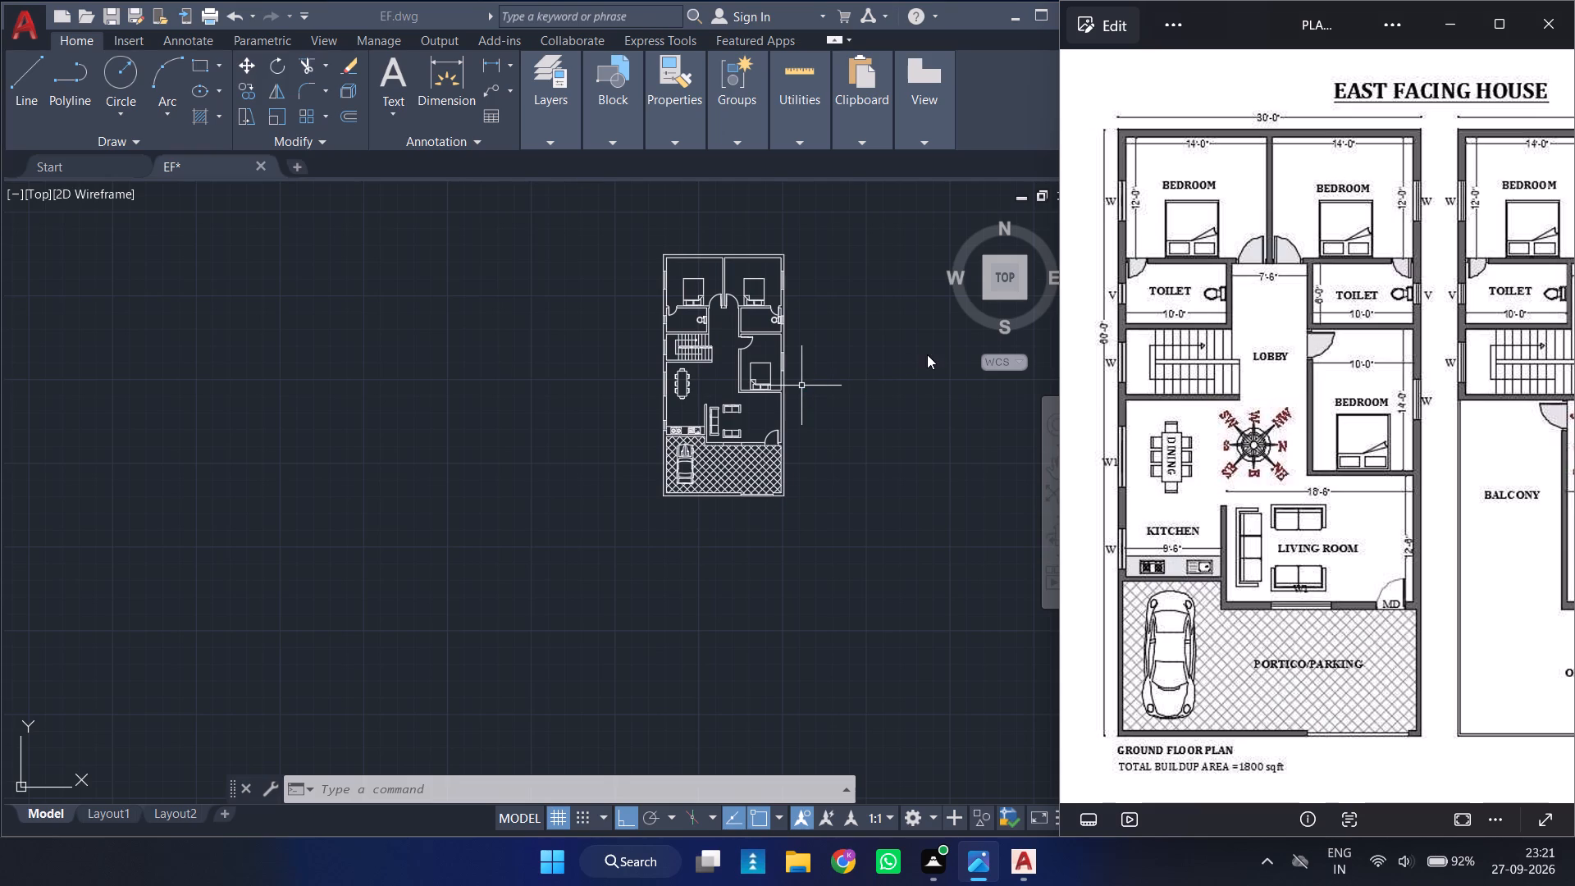
pyautogui.keyDown('ctrl'); pyautogui.scroll(2, 919, 348); pyautogui.keyUp('ctrl')
pyautogui.click(782, 363)
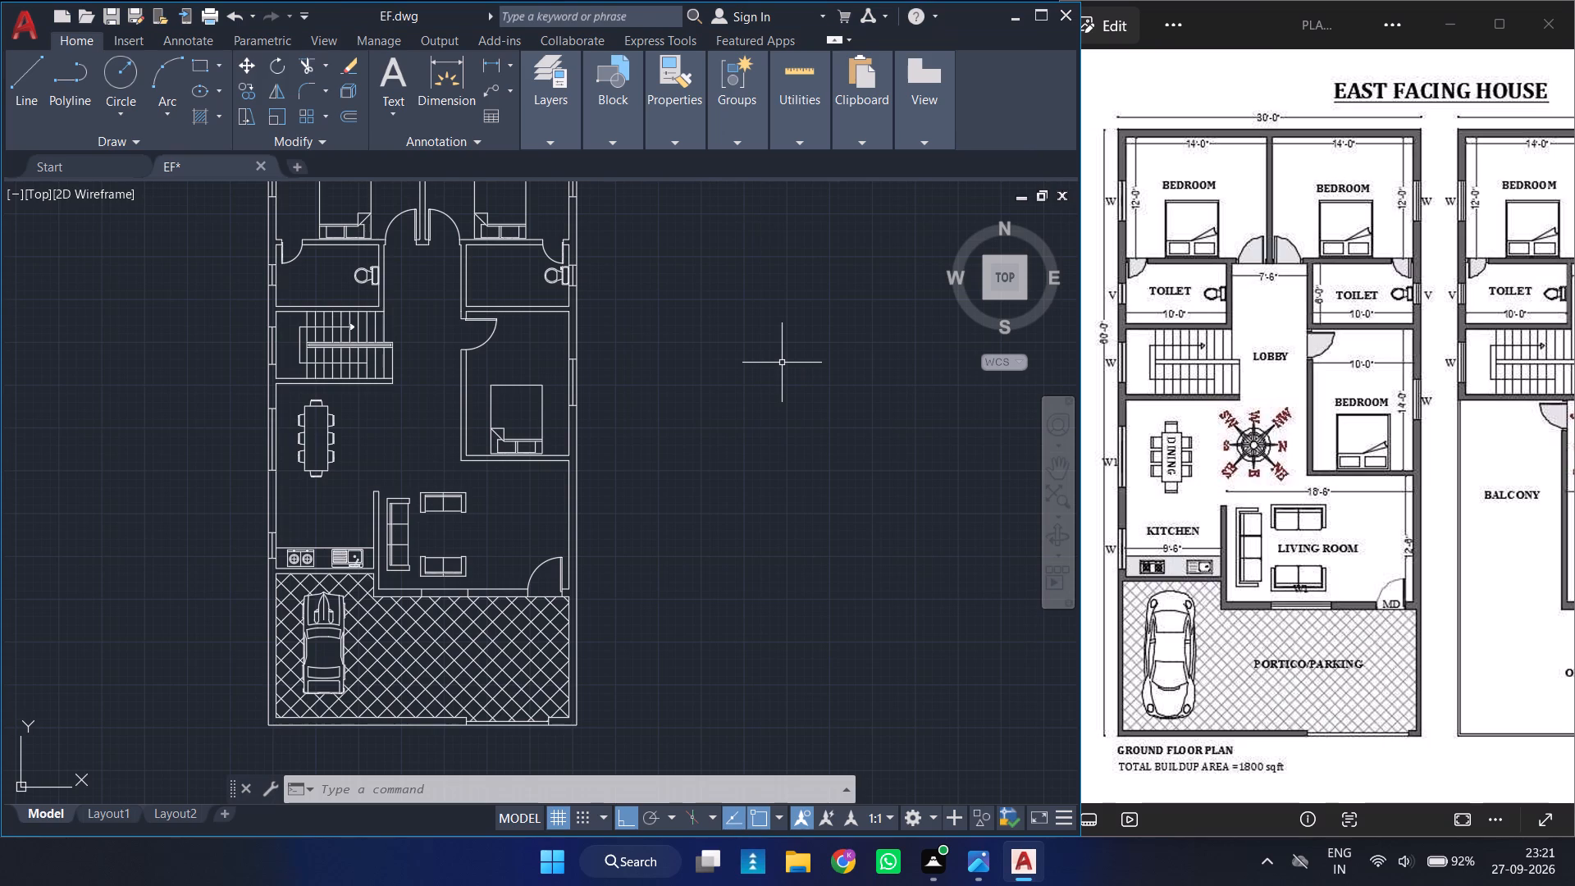
pyautogui.write('mt')
pyautogui.press('Return')
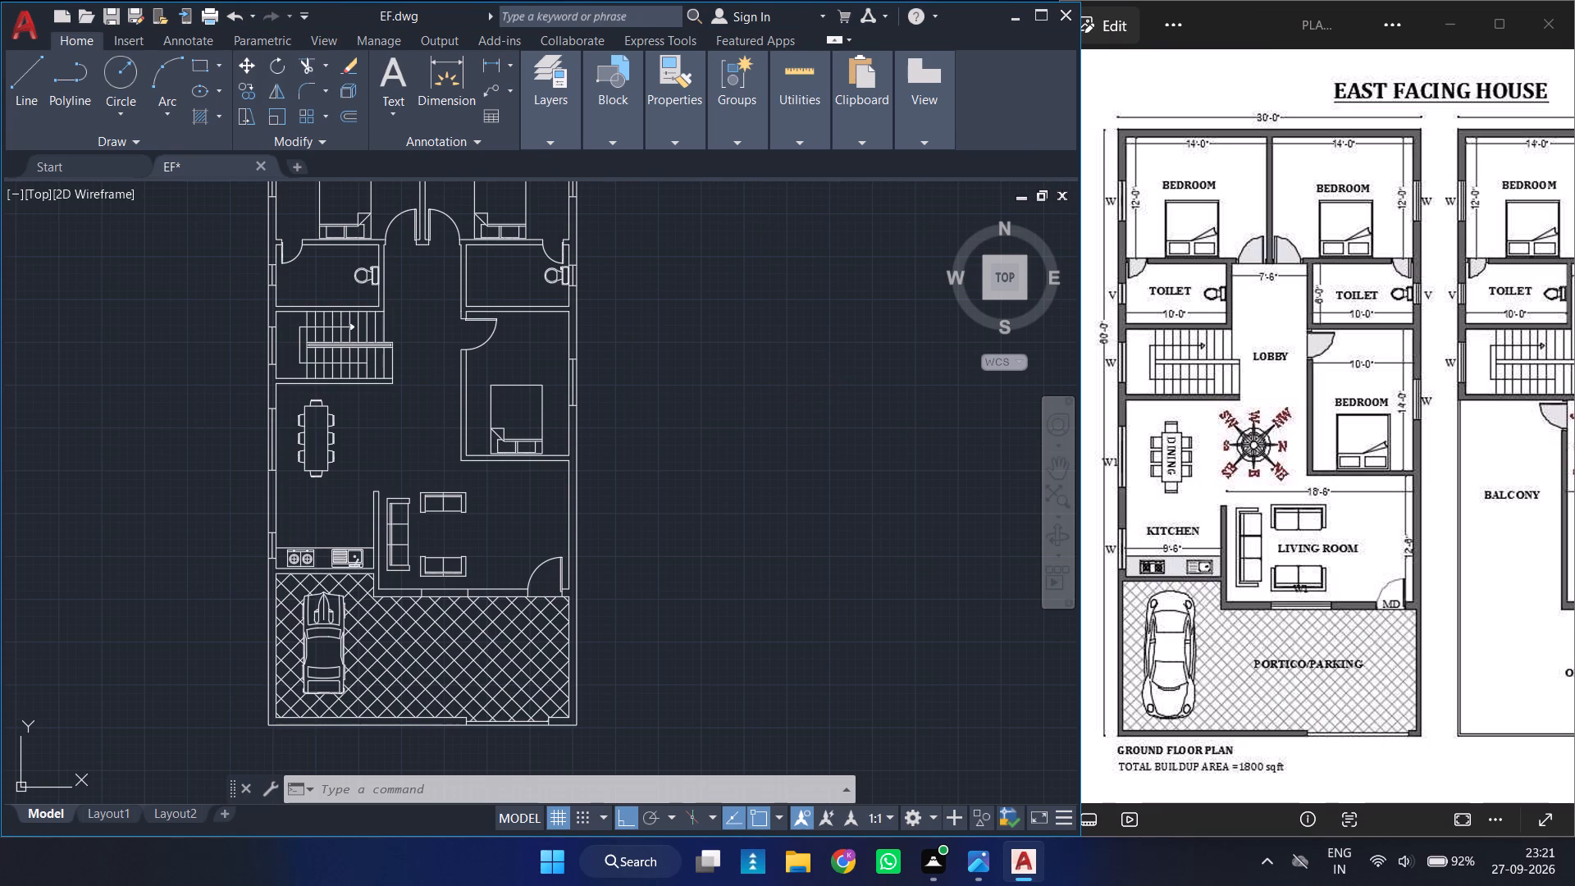
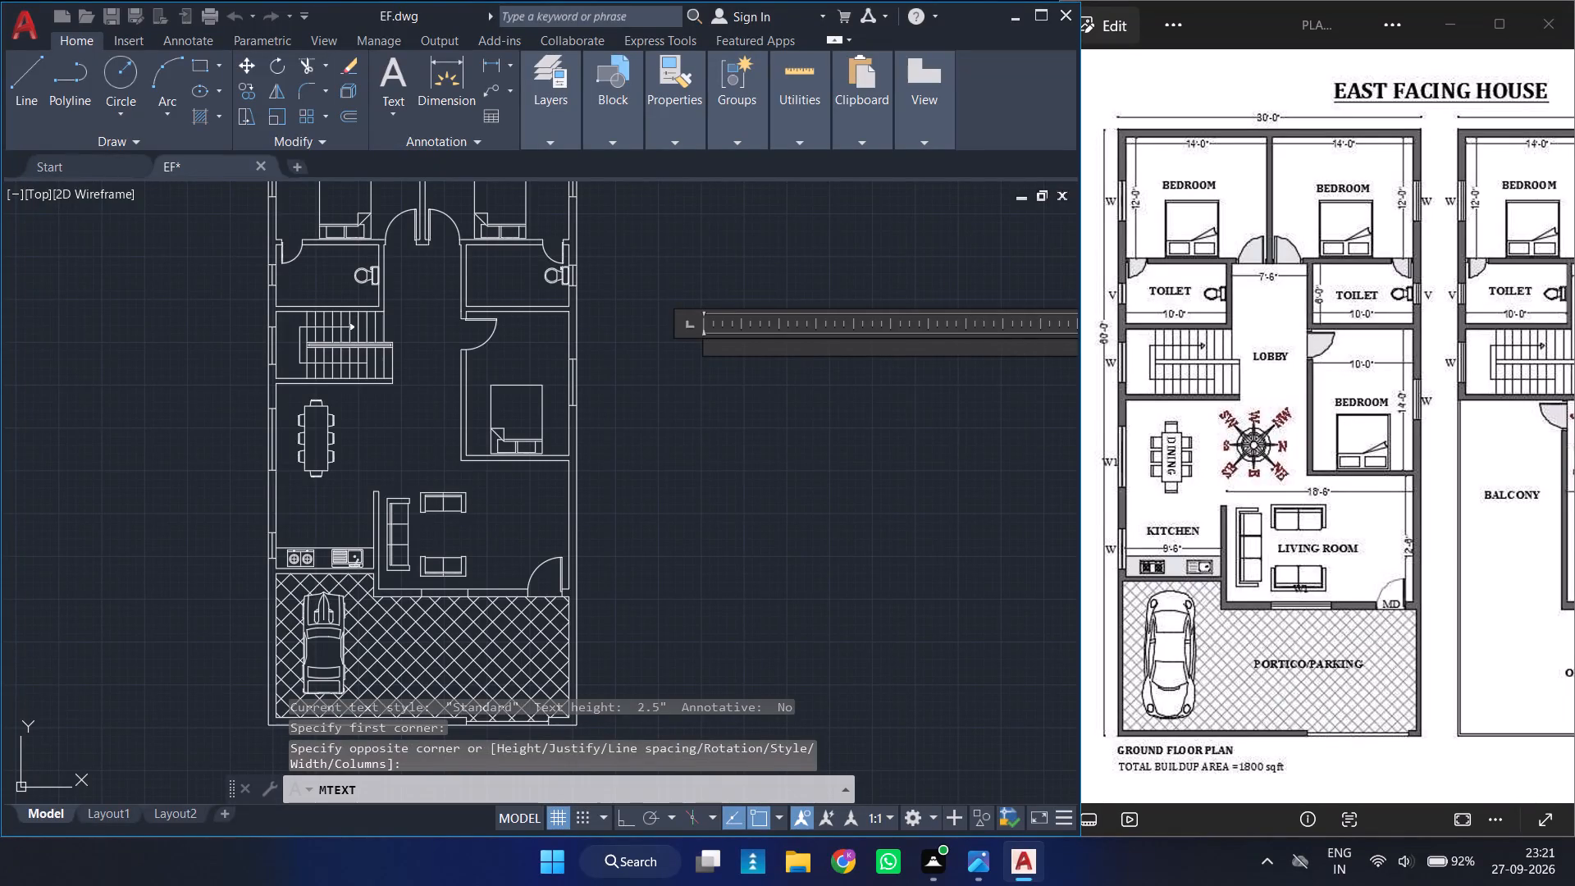
# Enter BED ROOM as the multiline text in the empty area beside the floor plan and save it.
pyautogui.write('BED')
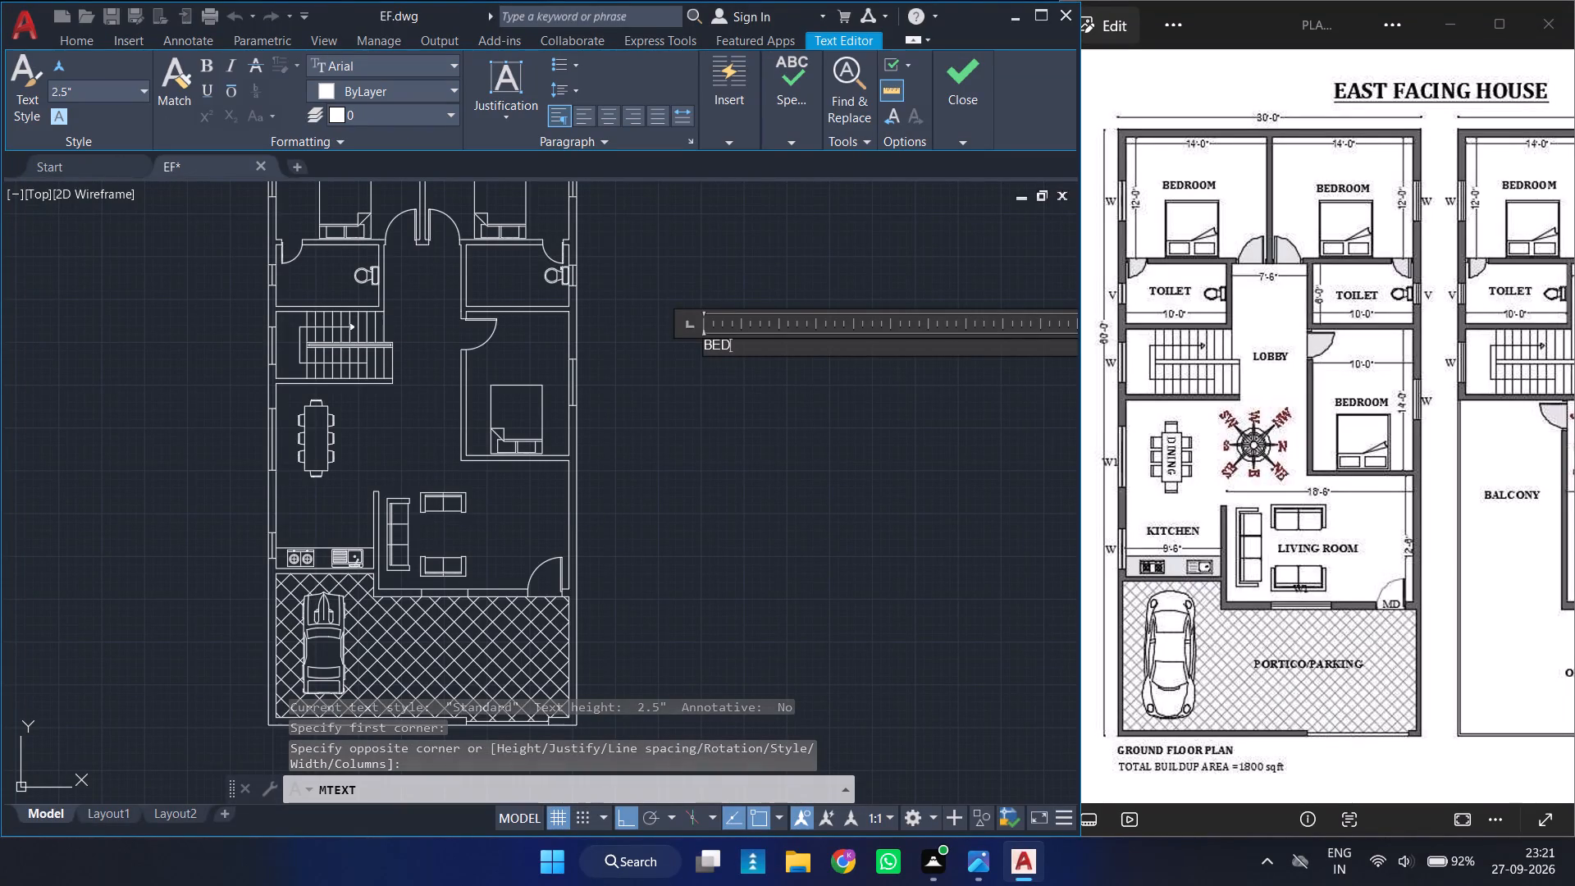
pyautogui.press('space')
pyautogui.write('ROOM')
pyautogui.press('Escape')
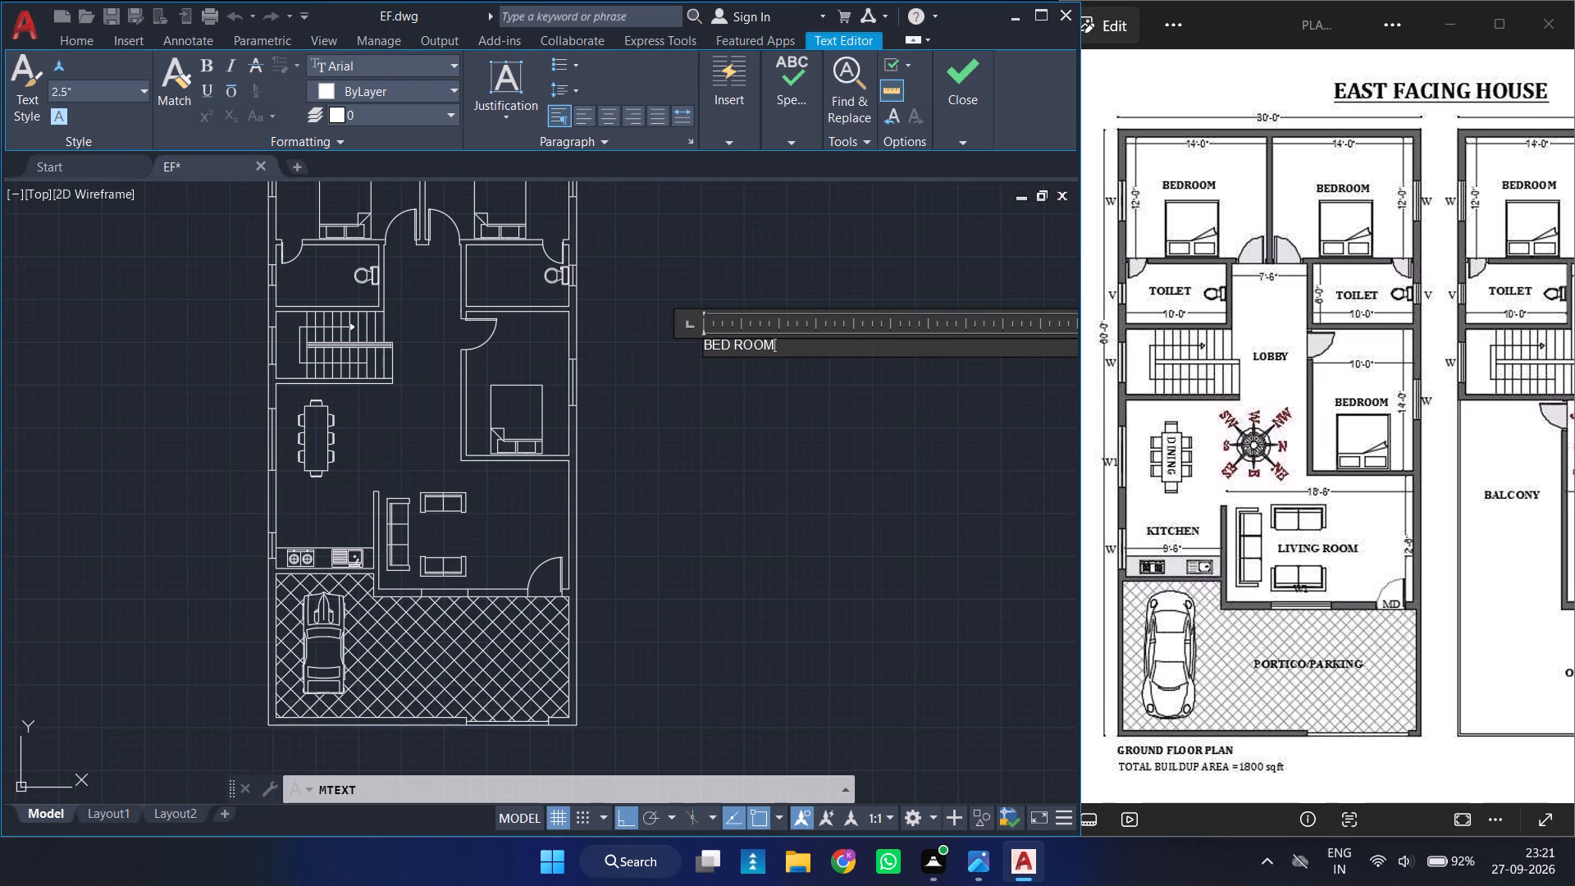
pyautogui.press('Return')
# Add a multiline text label reading TOILET below the BED ROOM label beside the plan.
pyautogui.press('space')
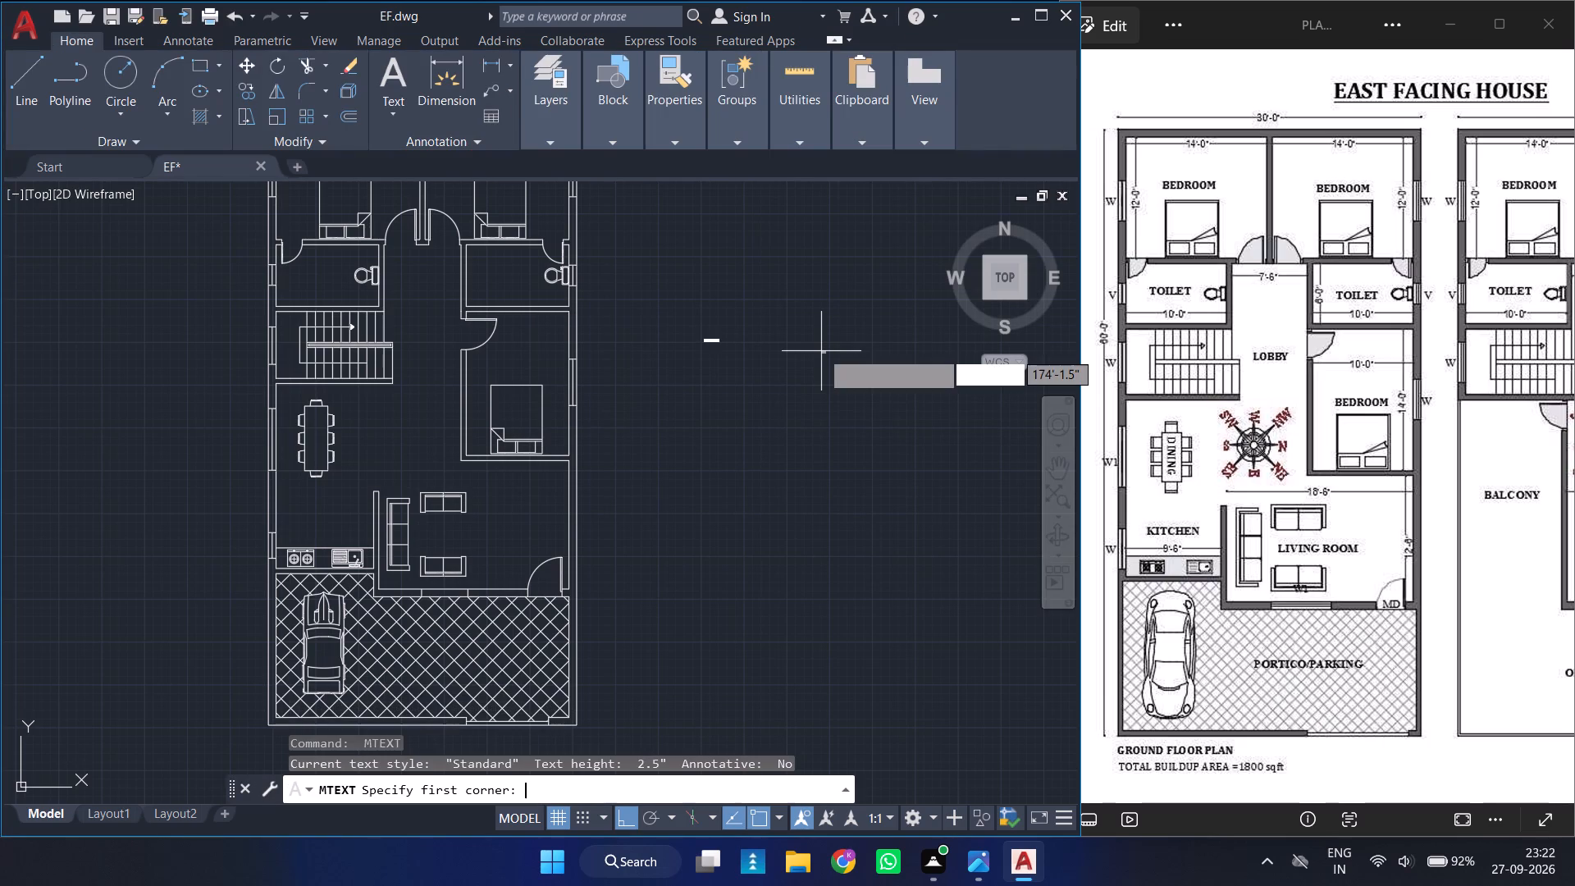
pyautogui.click(693, 364)
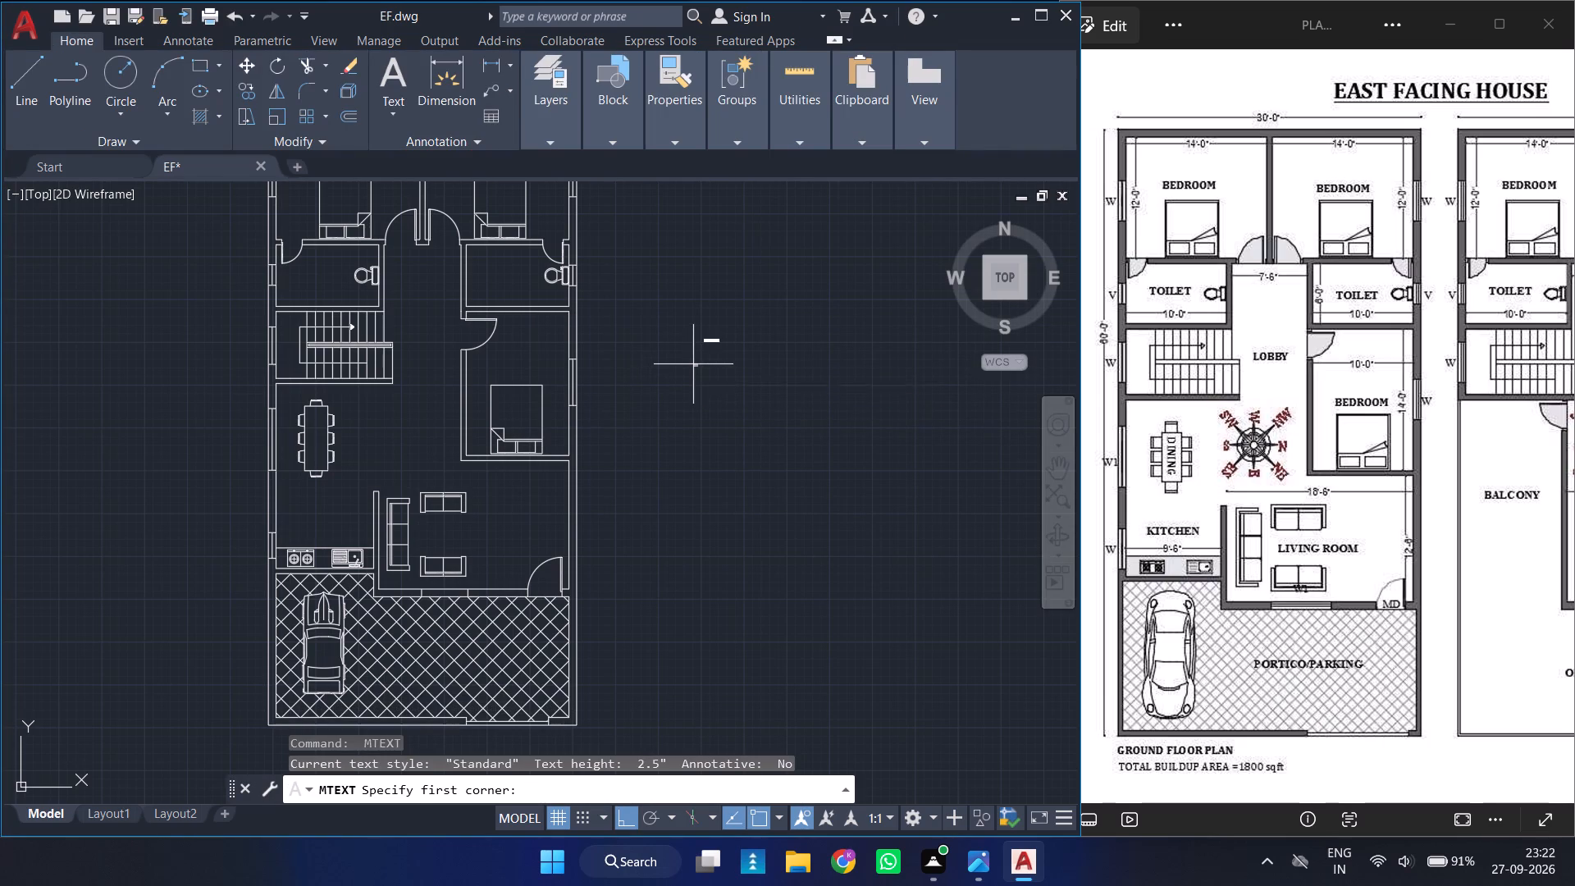
pyautogui.click(810, 382)
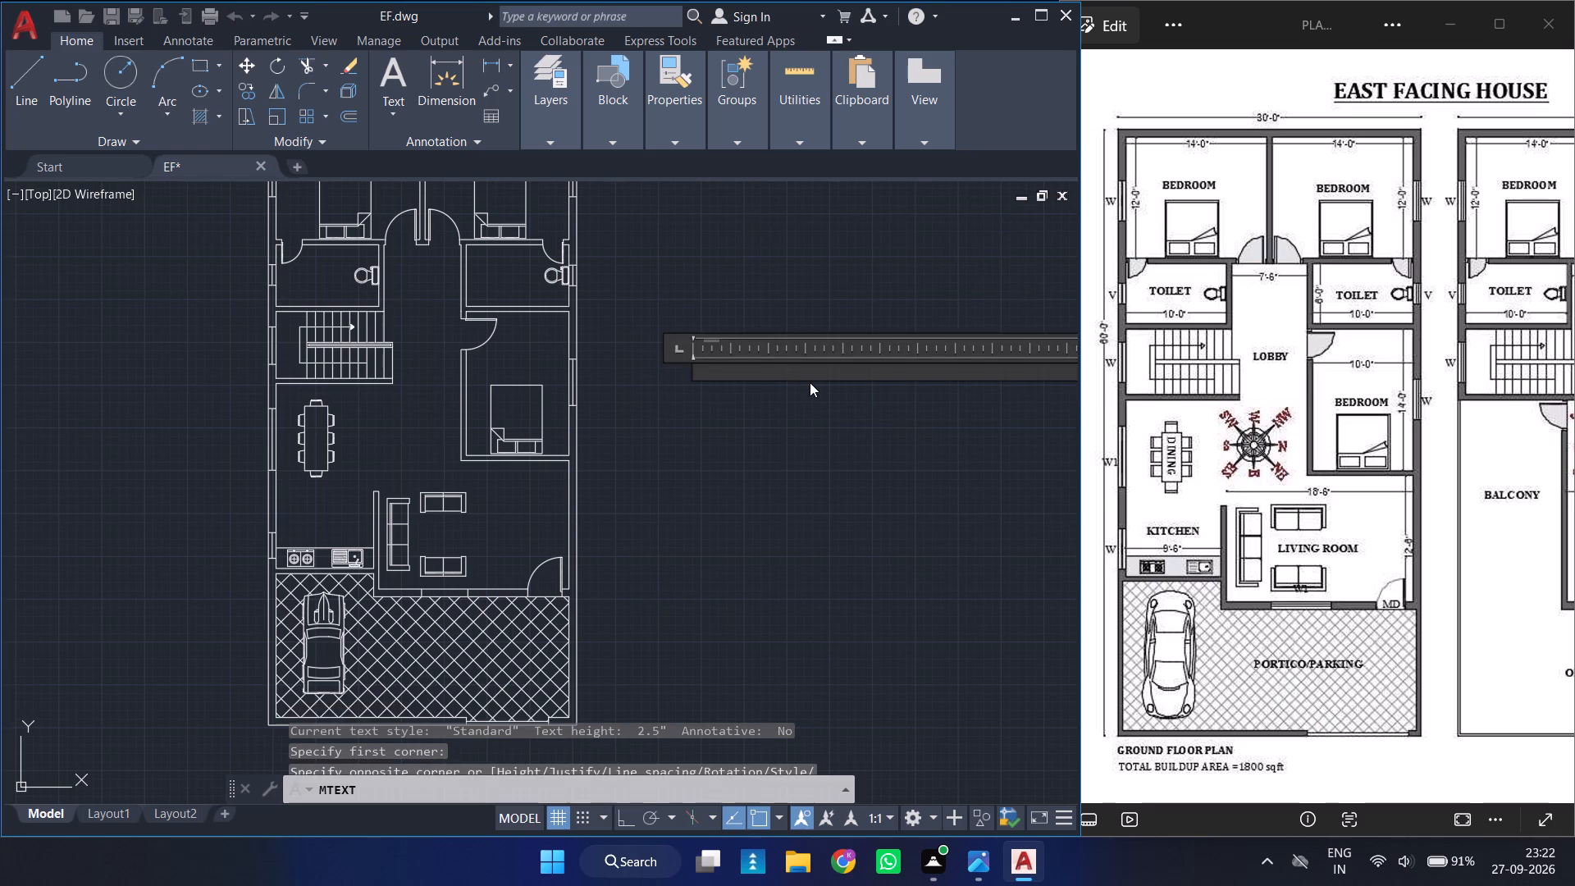
pyautogui.write('TOIL')
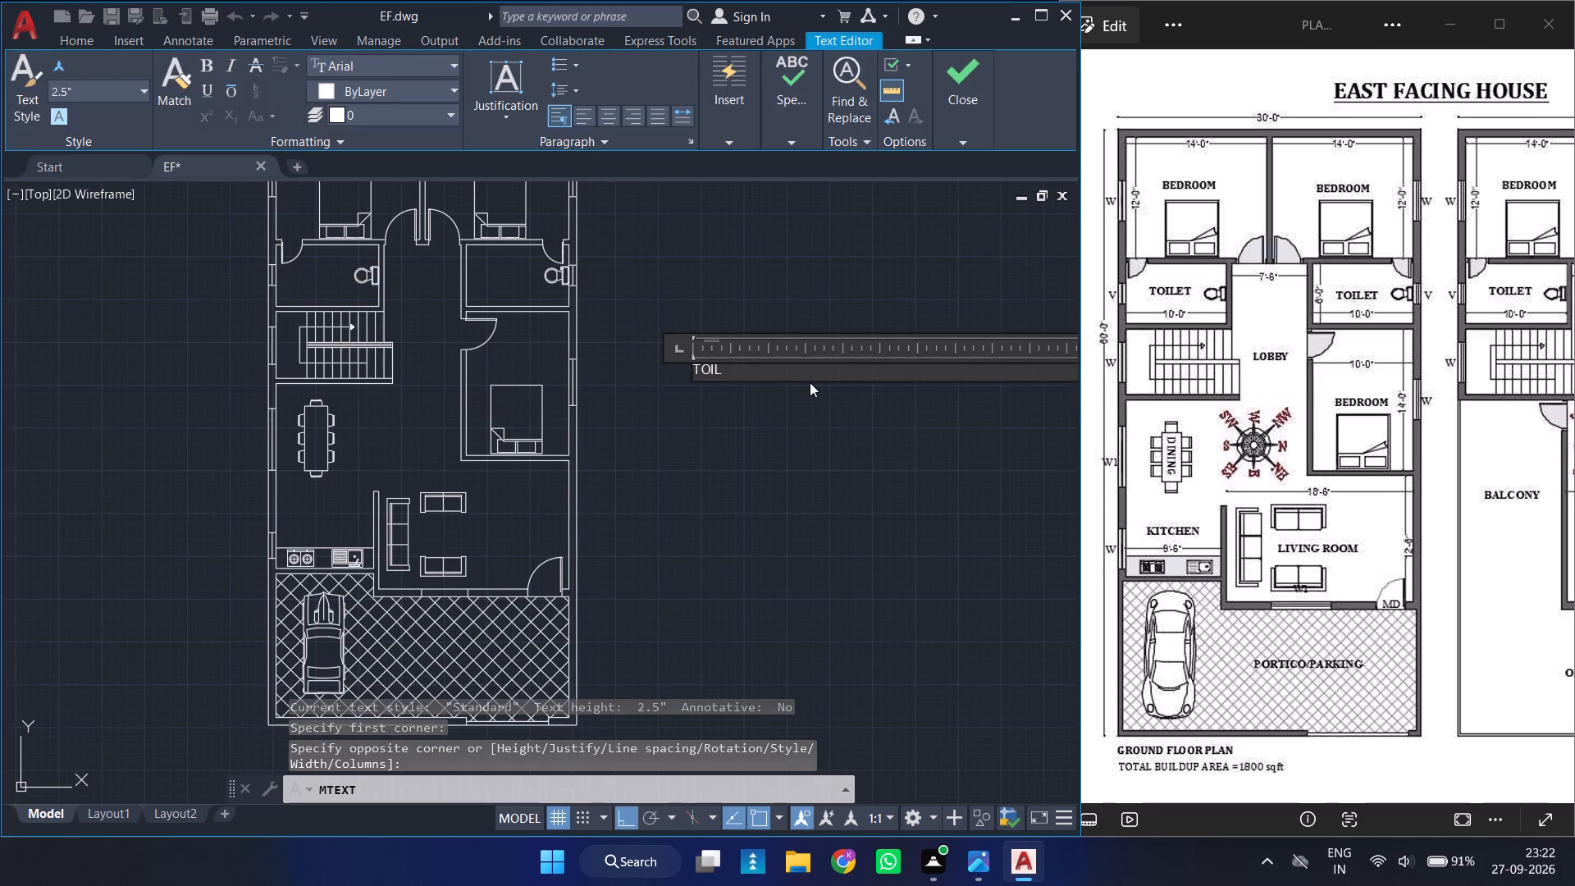
pyautogui.write('ET')
pyautogui.press('Escape')
pyautogui.press('Return')
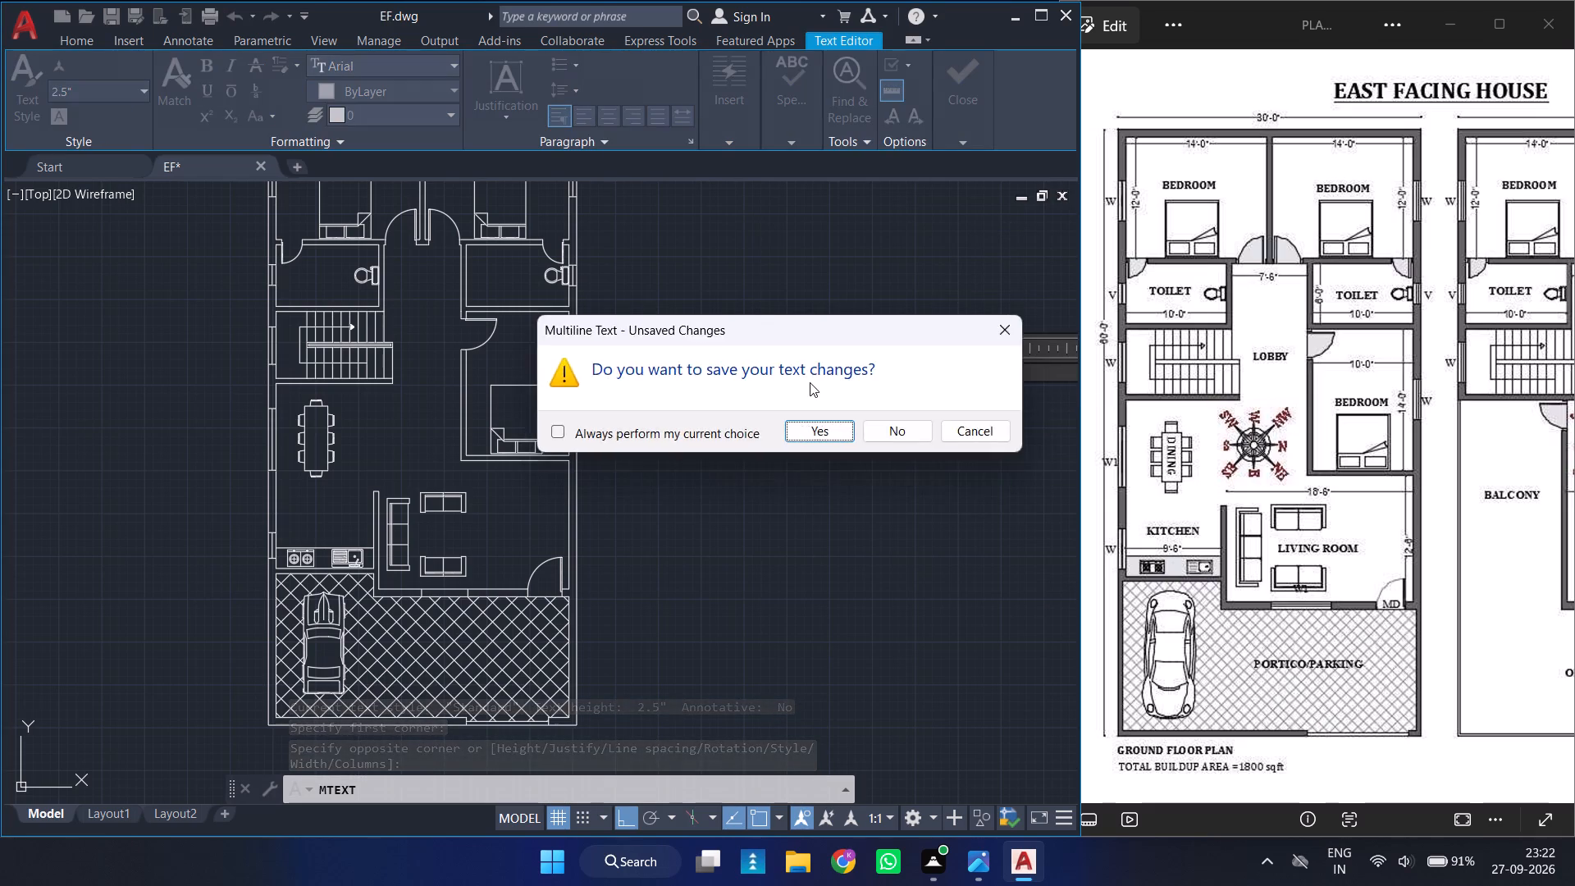
# Add a multiline text label reading LOBBY below the TOILET label beside the plan.
pyautogui.press('space')
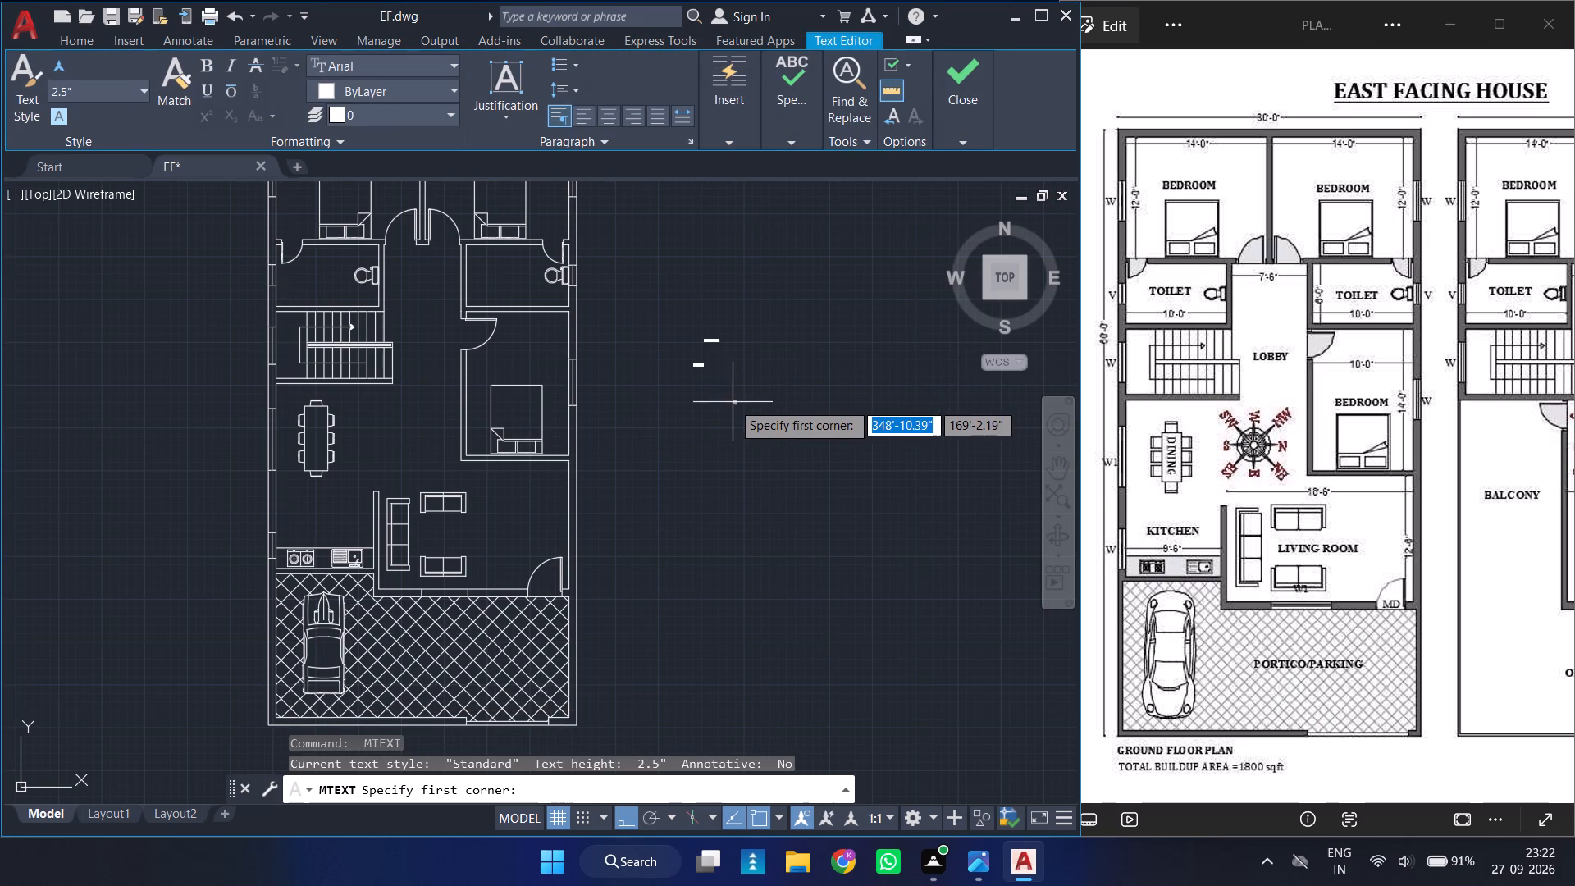
pyautogui.click(691, 390)
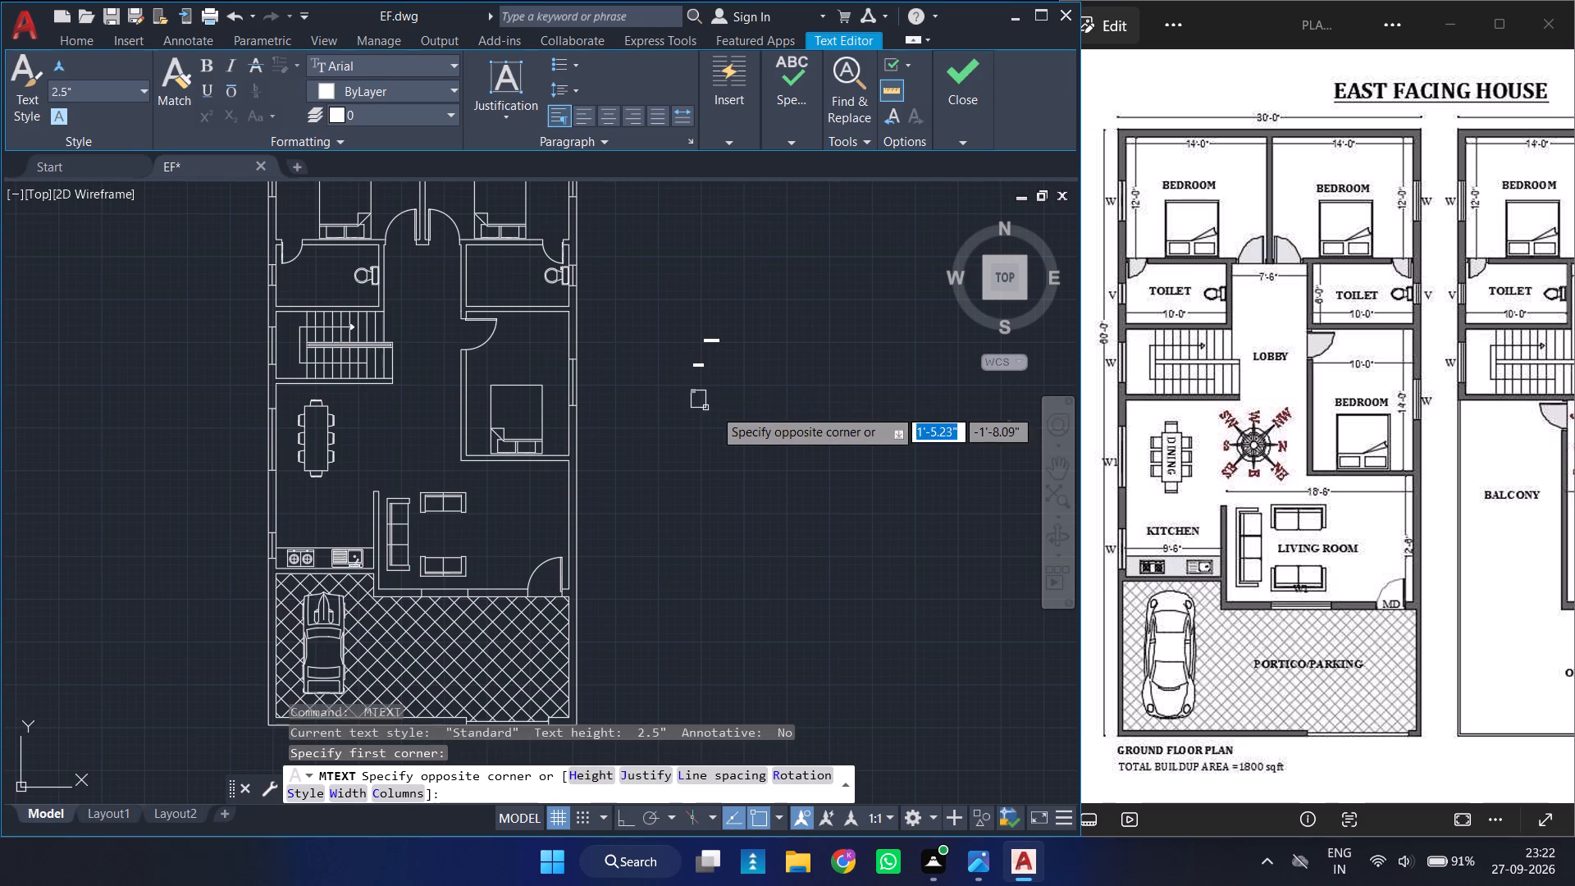
pyautogui.click(783, 400)
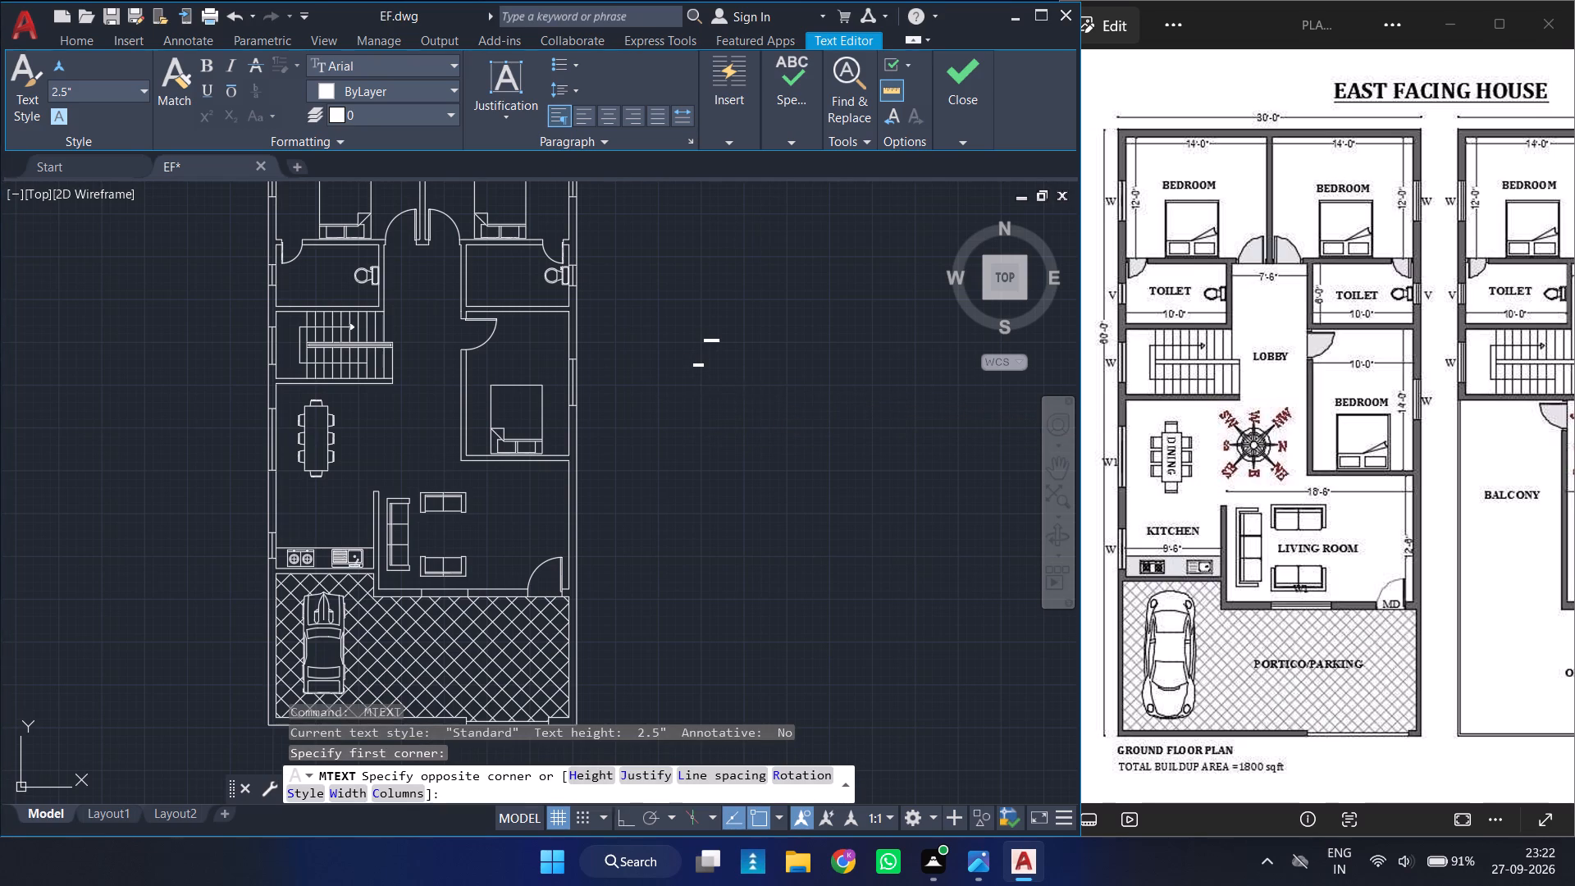
pyautogui.write('LOBBY')
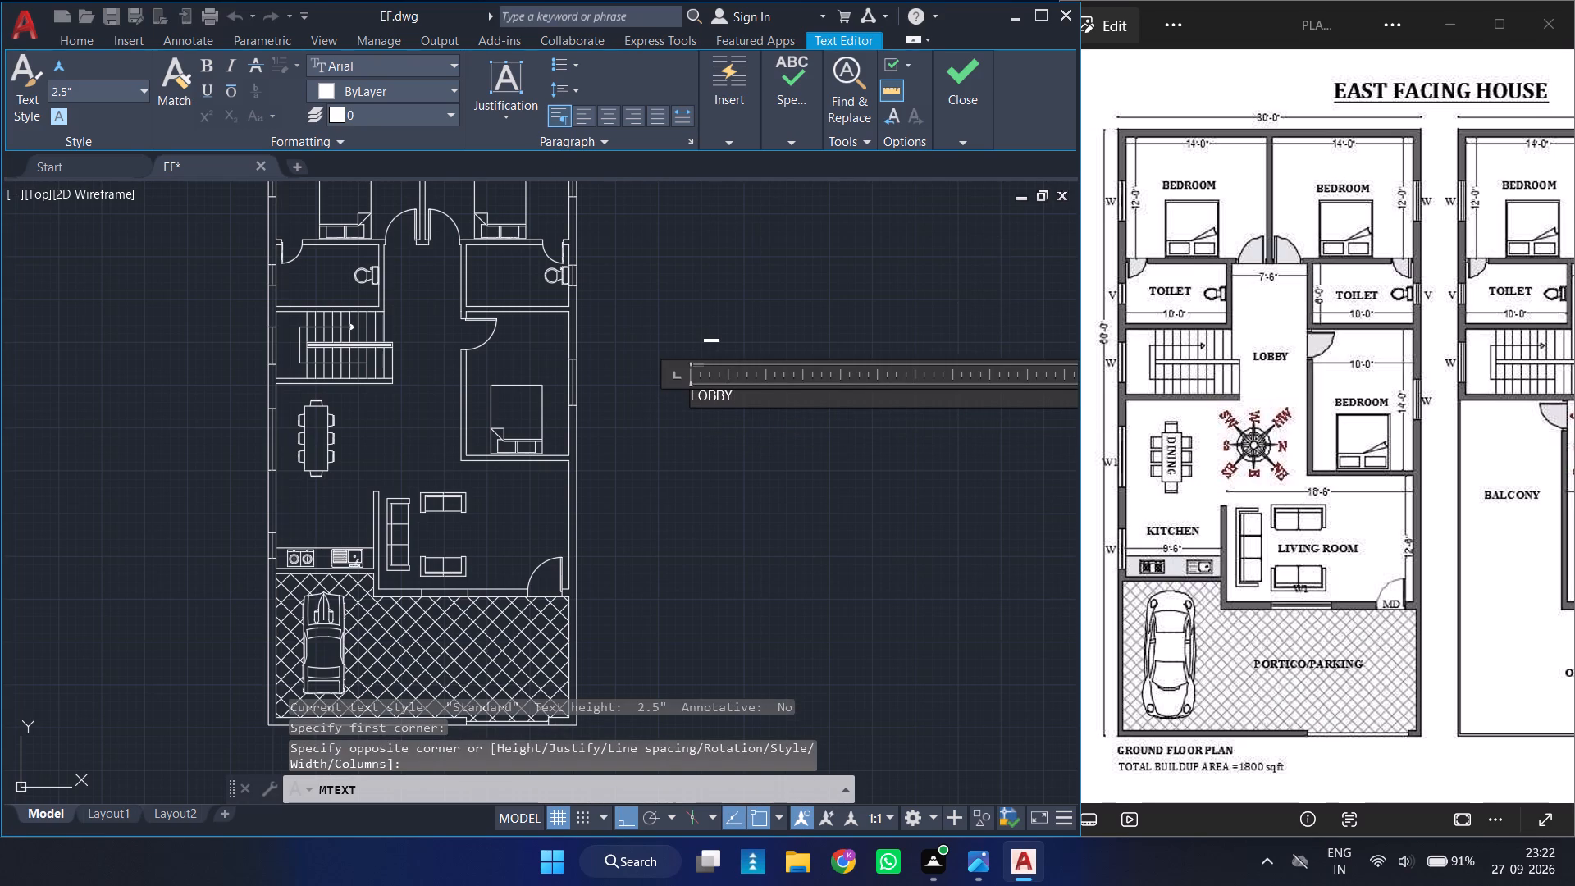
pyautogui.press('Escape')
pyautogui.press('Return')
# Add a multiline text label reading KITCHEN below the LOBBY label beside the plan.
pyautogui.press('space')
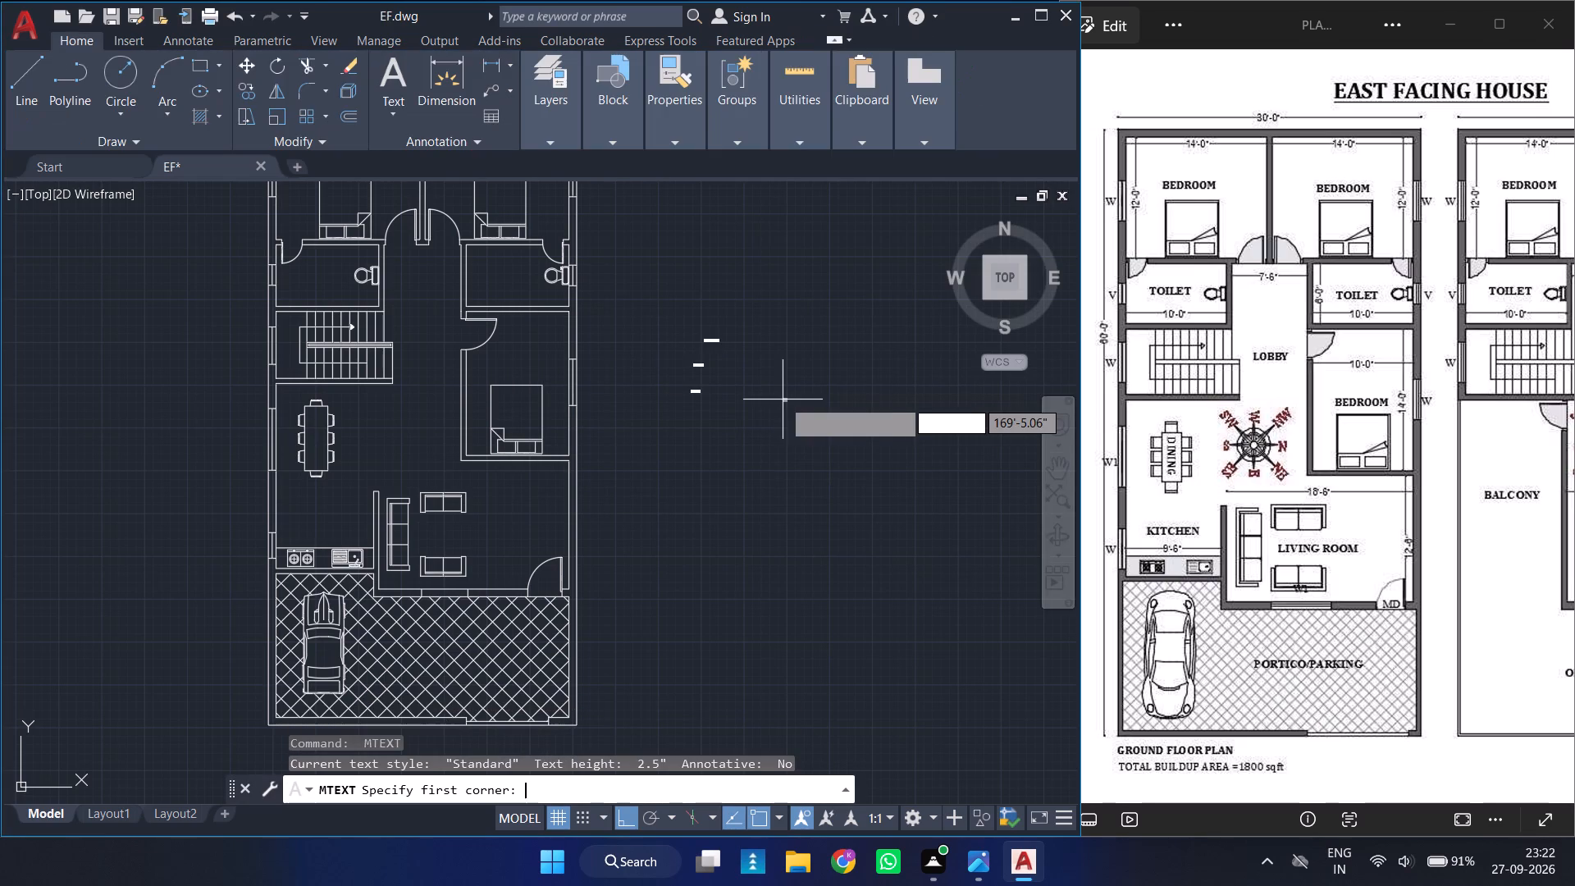
pyautogui.click(680, 429)
pyautogui.click(823, 463)
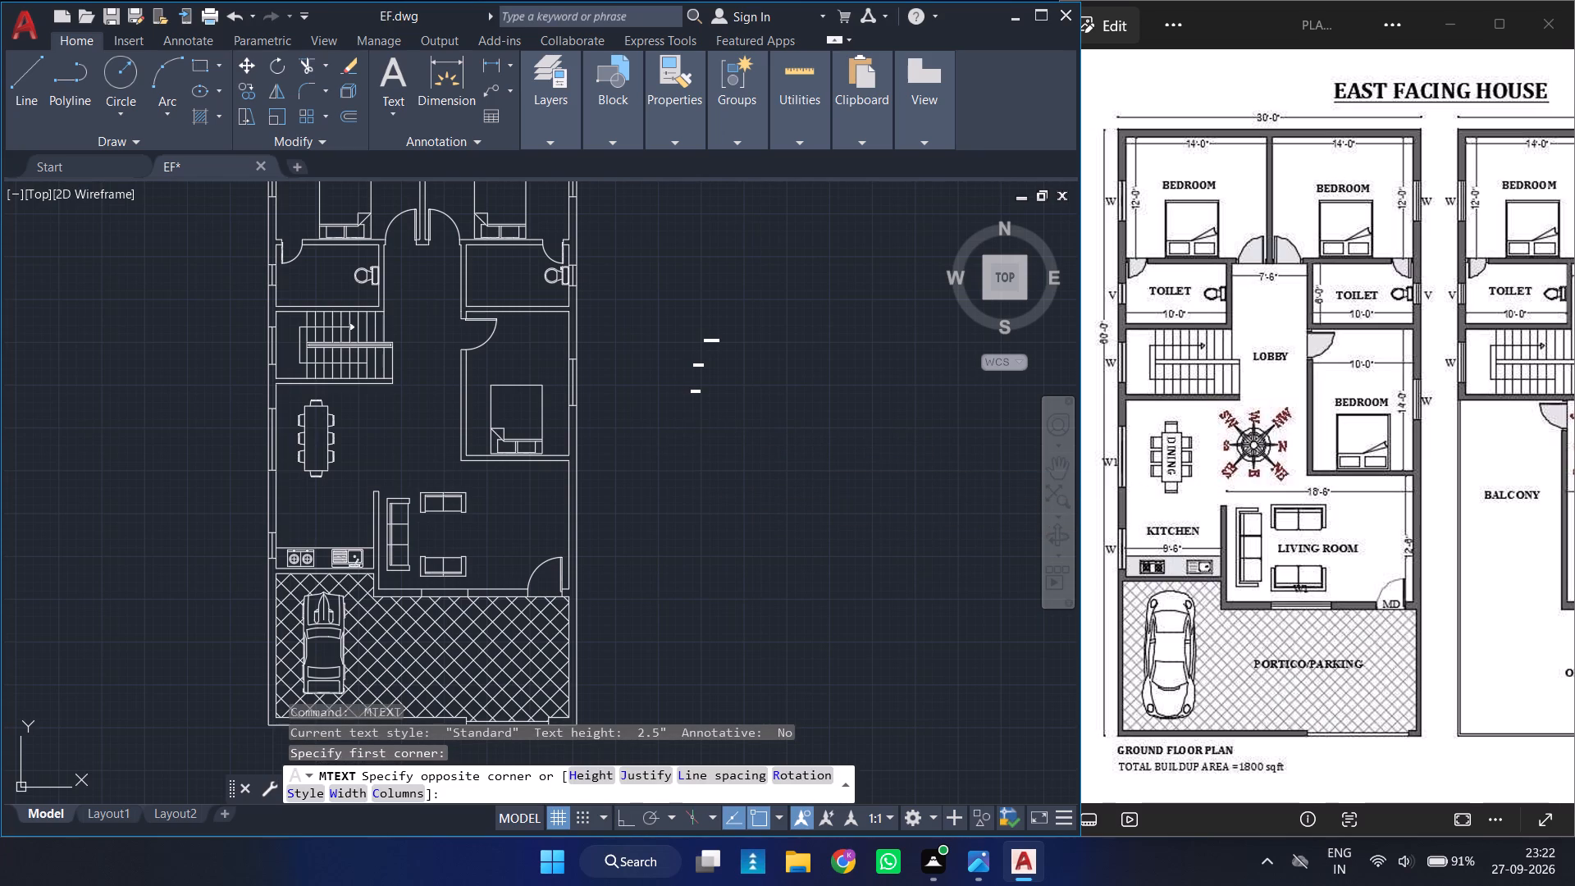
pyautogui.write('KITCHE')
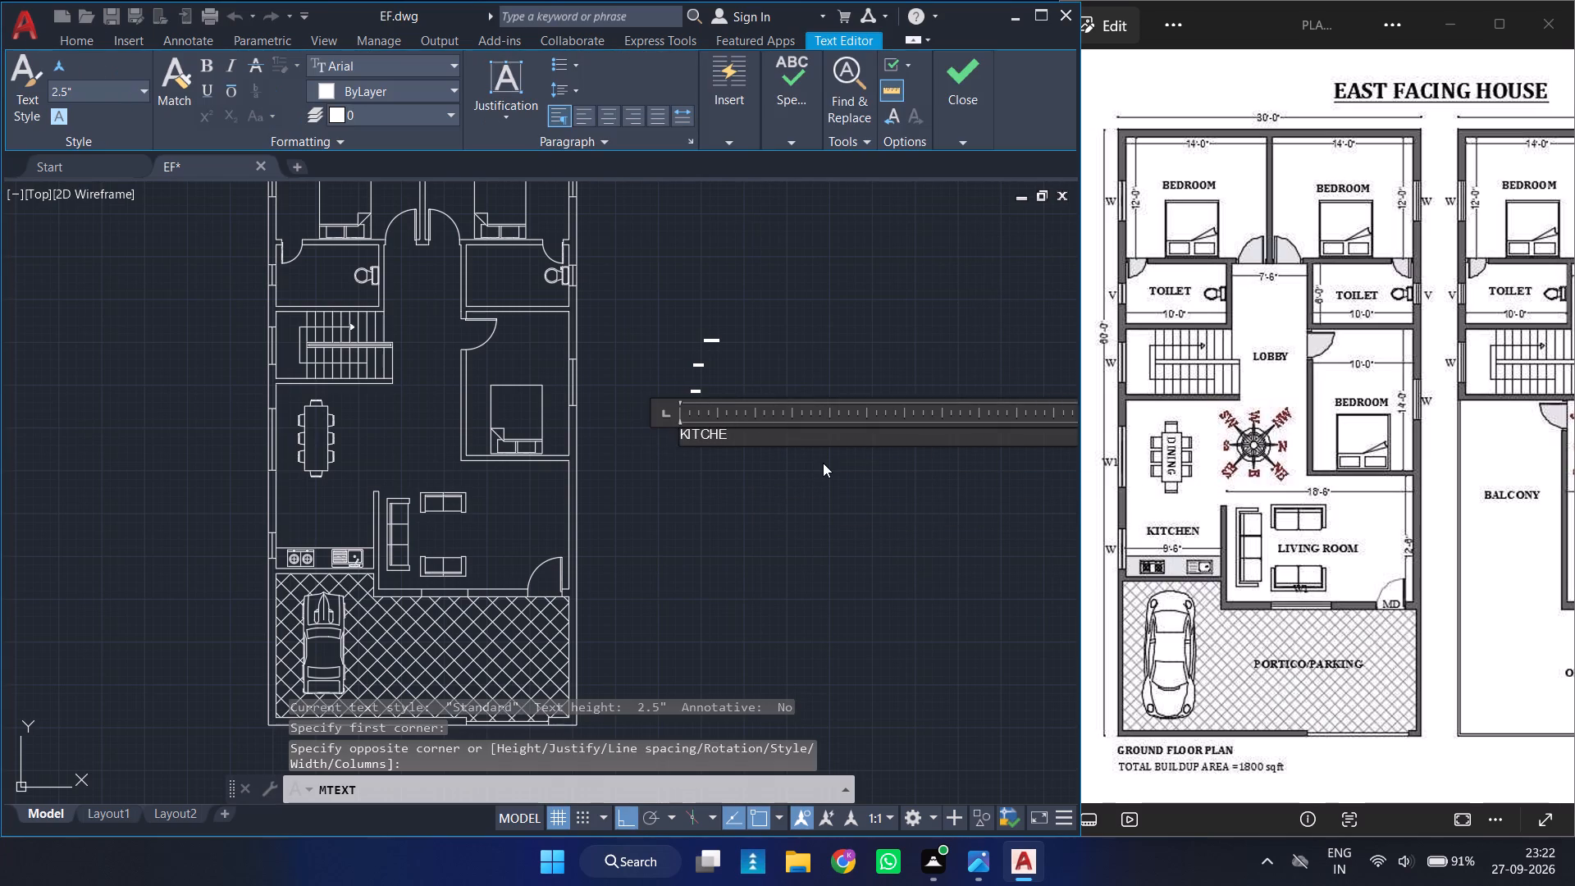
pyautogui.press('n')
pyautogui.press('Escape')
pyautogui.press('Return')
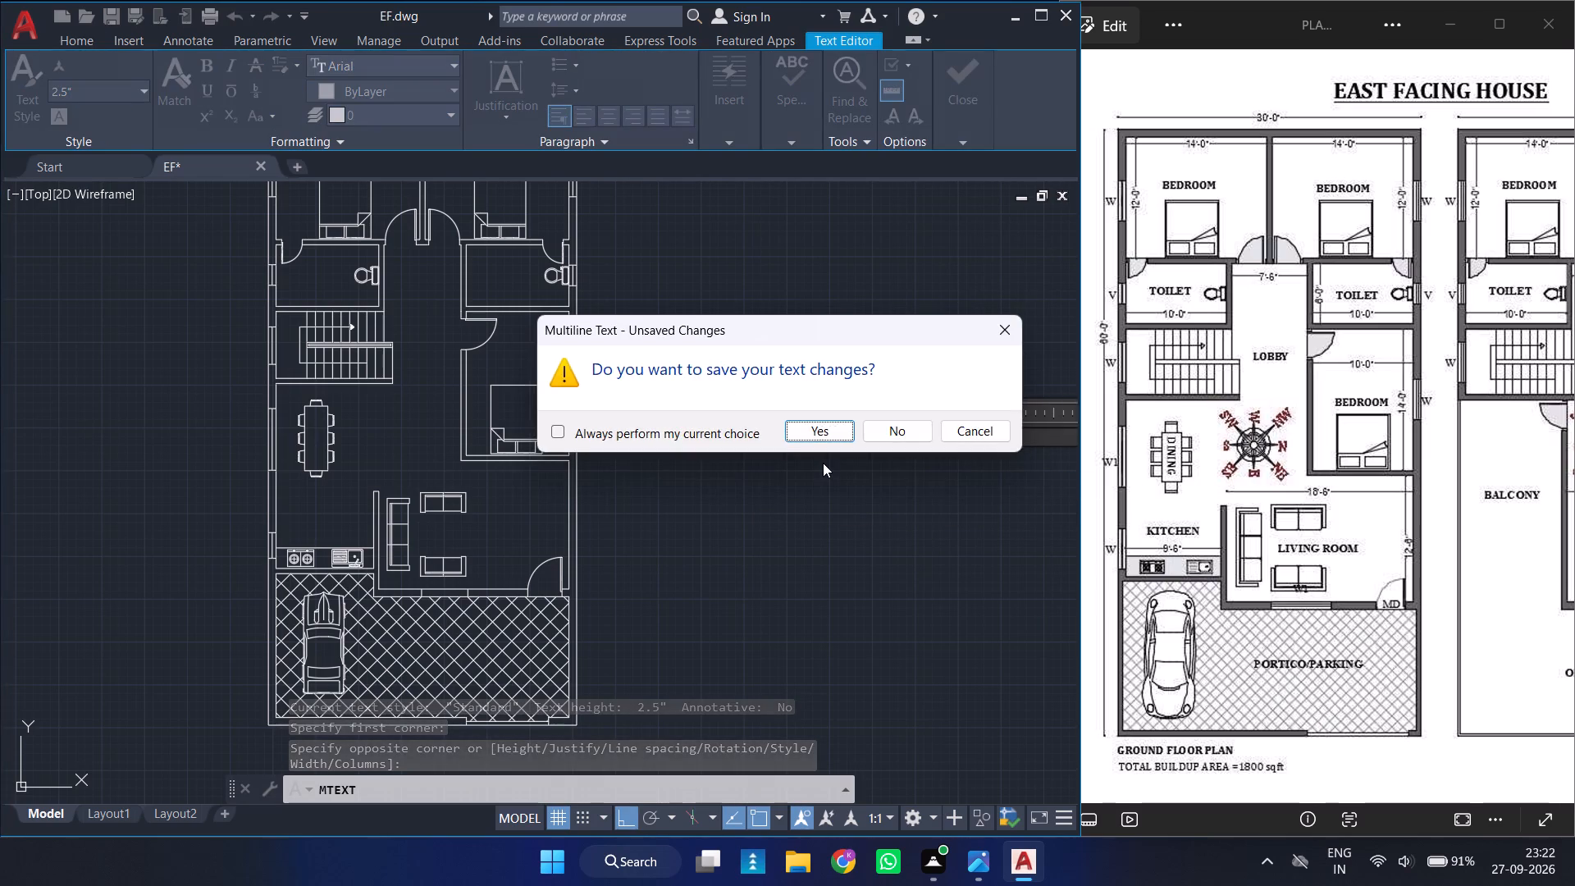
# Add a multiline text label reading LIVING ROOM between the LOBBY and KITCHEN labels, offset away from the plan.
pyautogui.press('space')
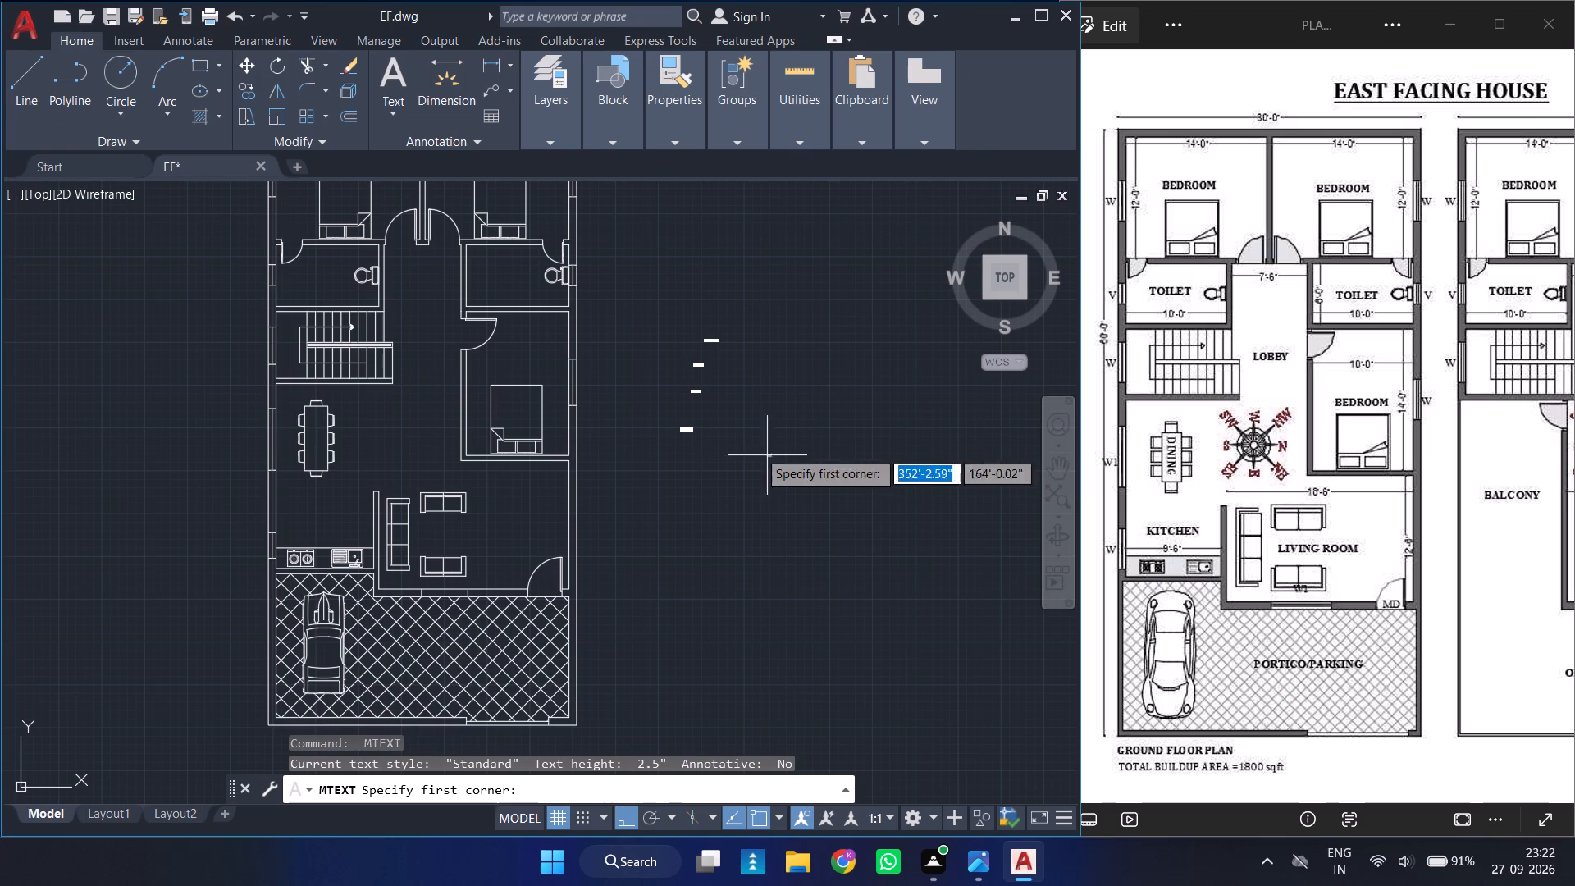
pyautogui.click(735, 407)
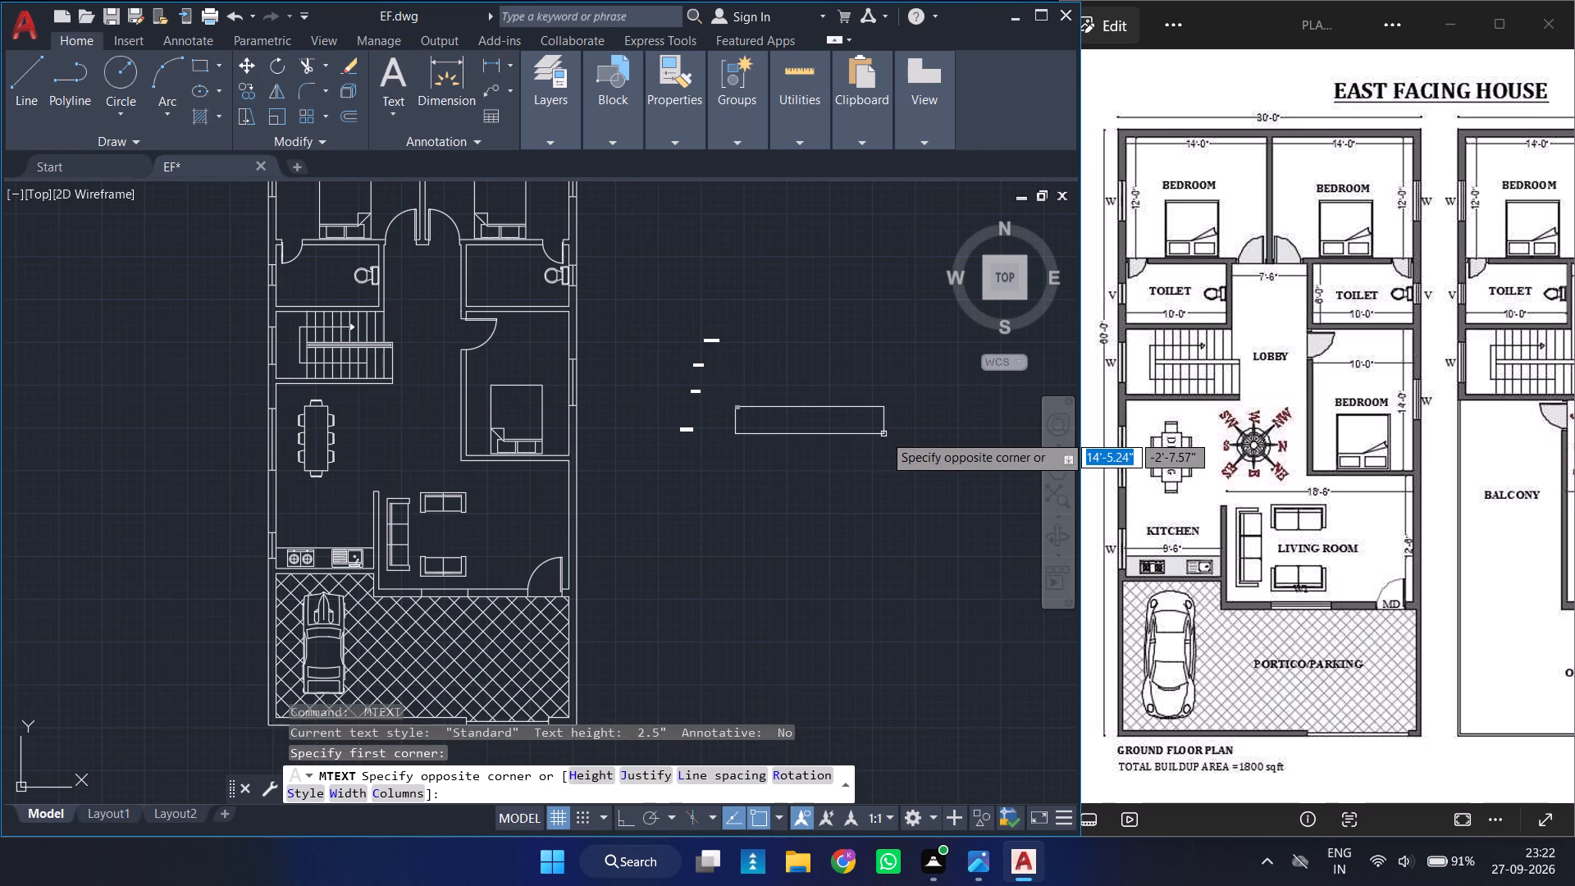
pyautogui.click(883, 434)
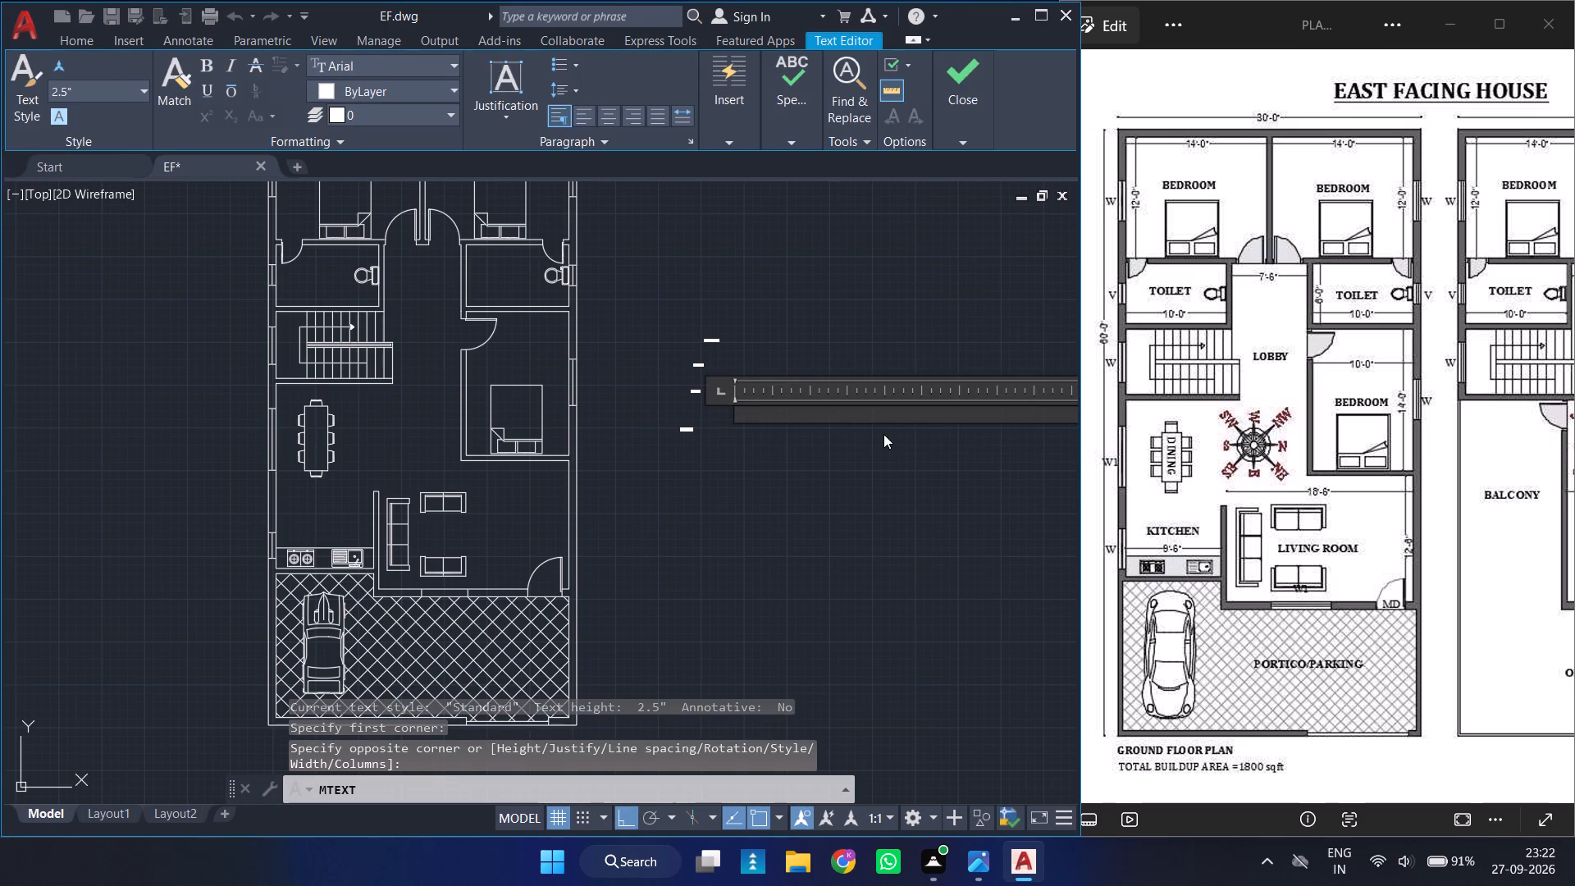
pyautogui.write('LIVING')
pyautogui.press('space')
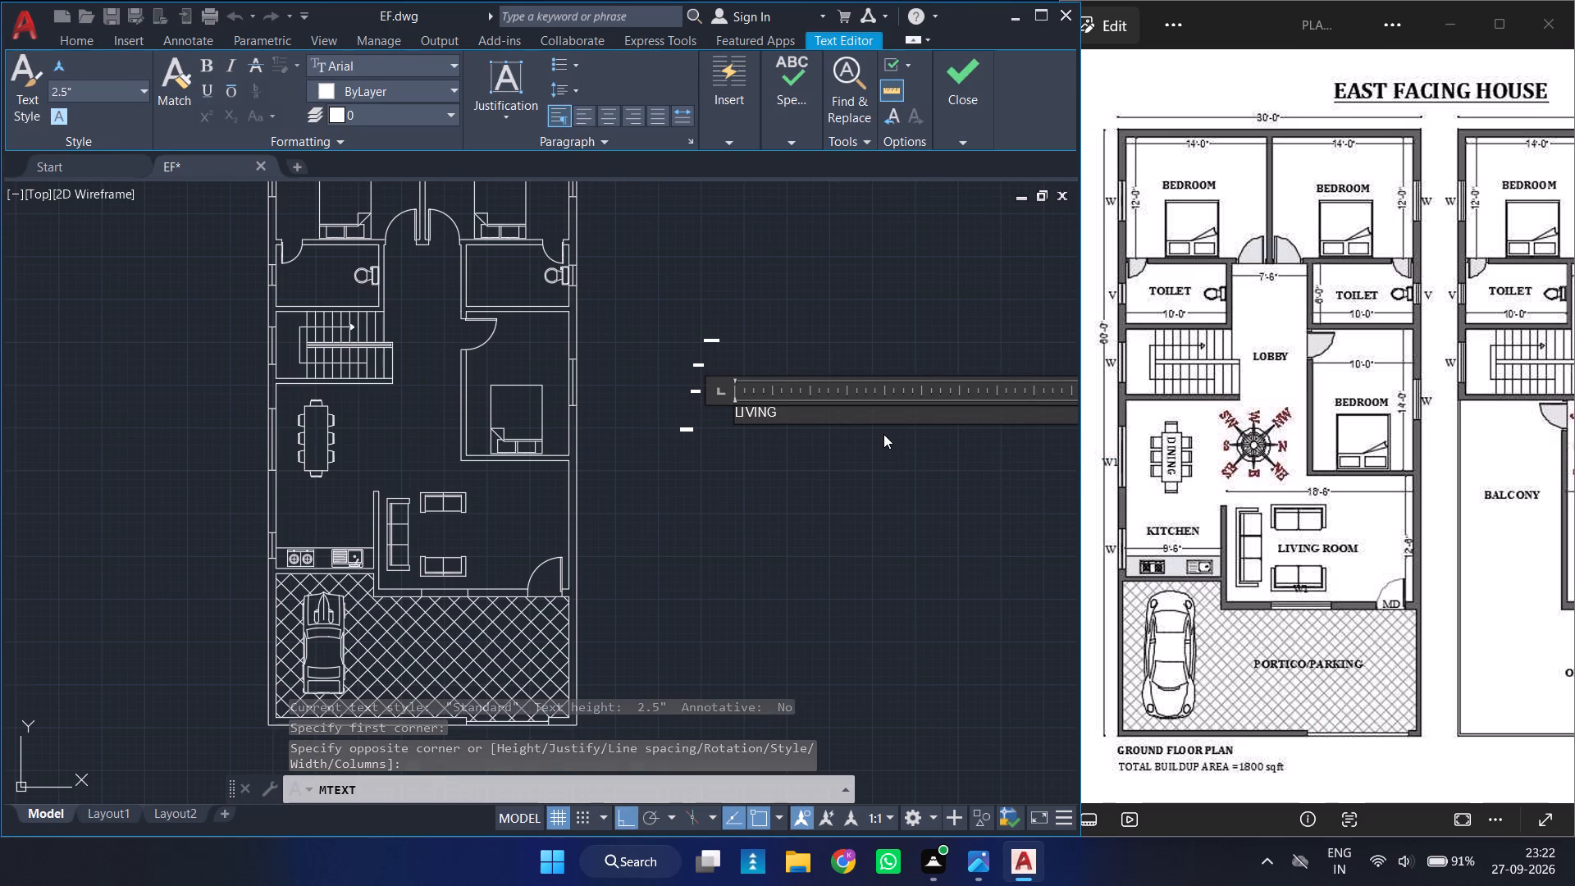
pyautogui.write('ROOM')
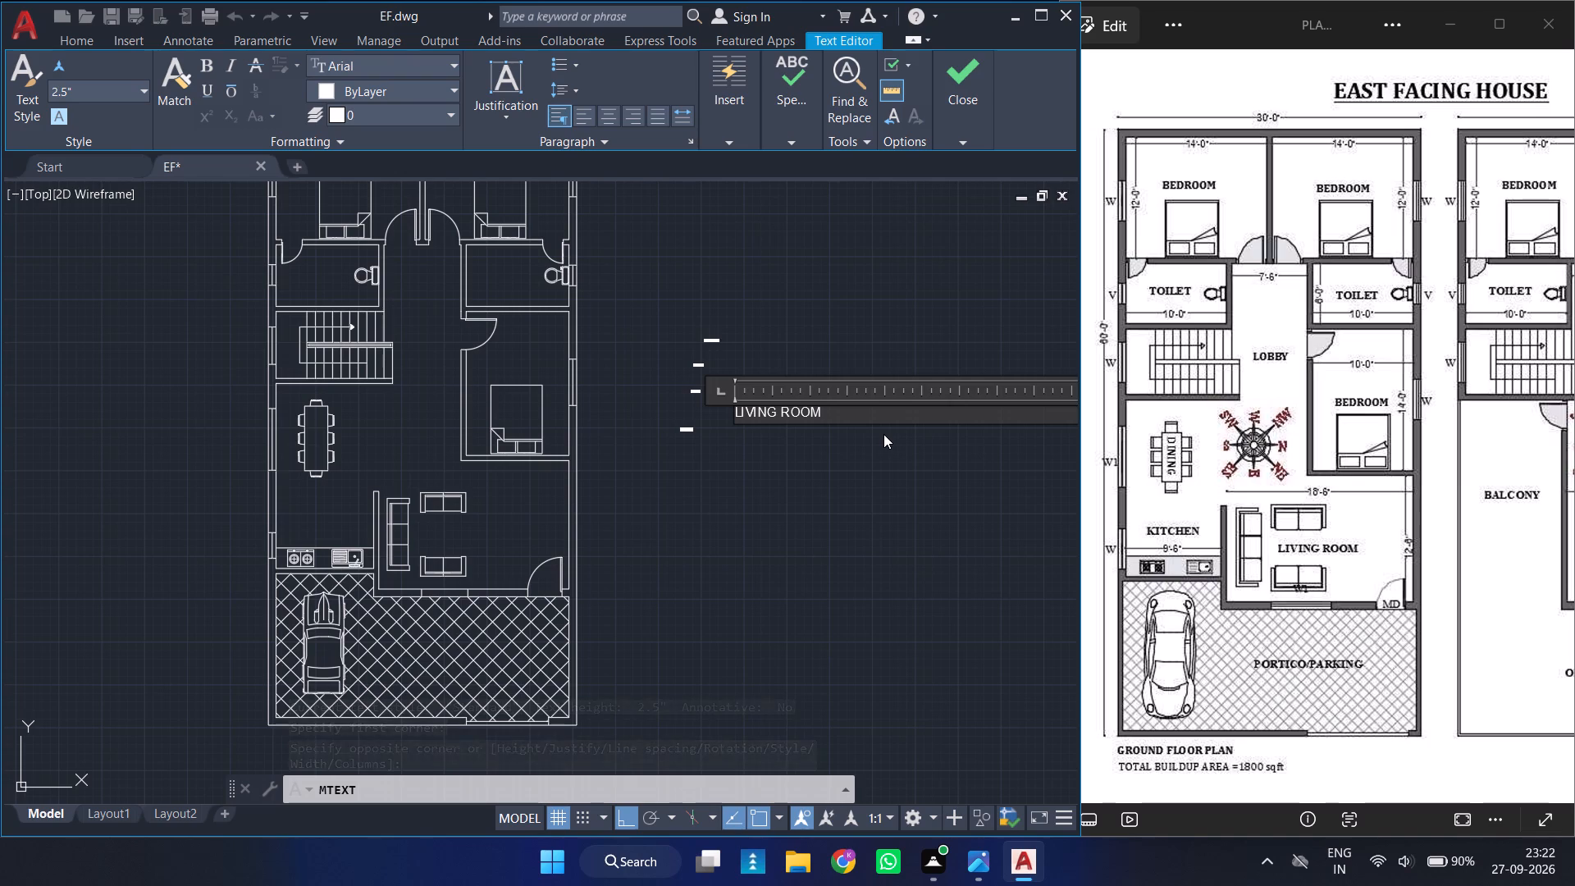
pyautogui.press('Escape')
pyautogui.press('Return')
# Add a multiline text label reading PORTICO / PARKING just below the LIVING ROOM label.
pyautogui.press('space')
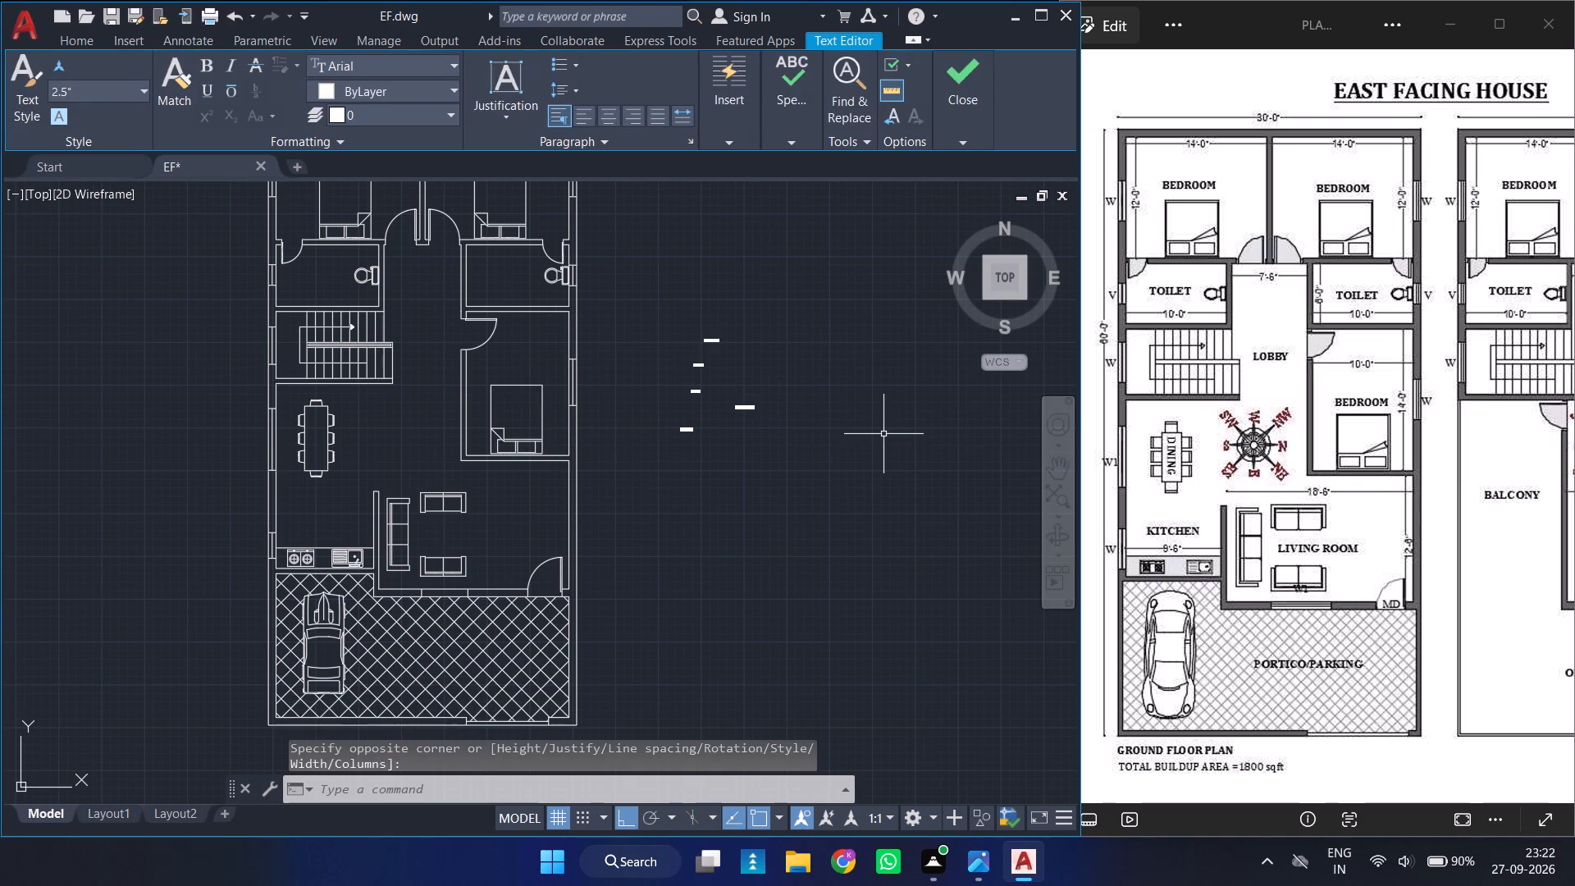
pyautogui.press('space')
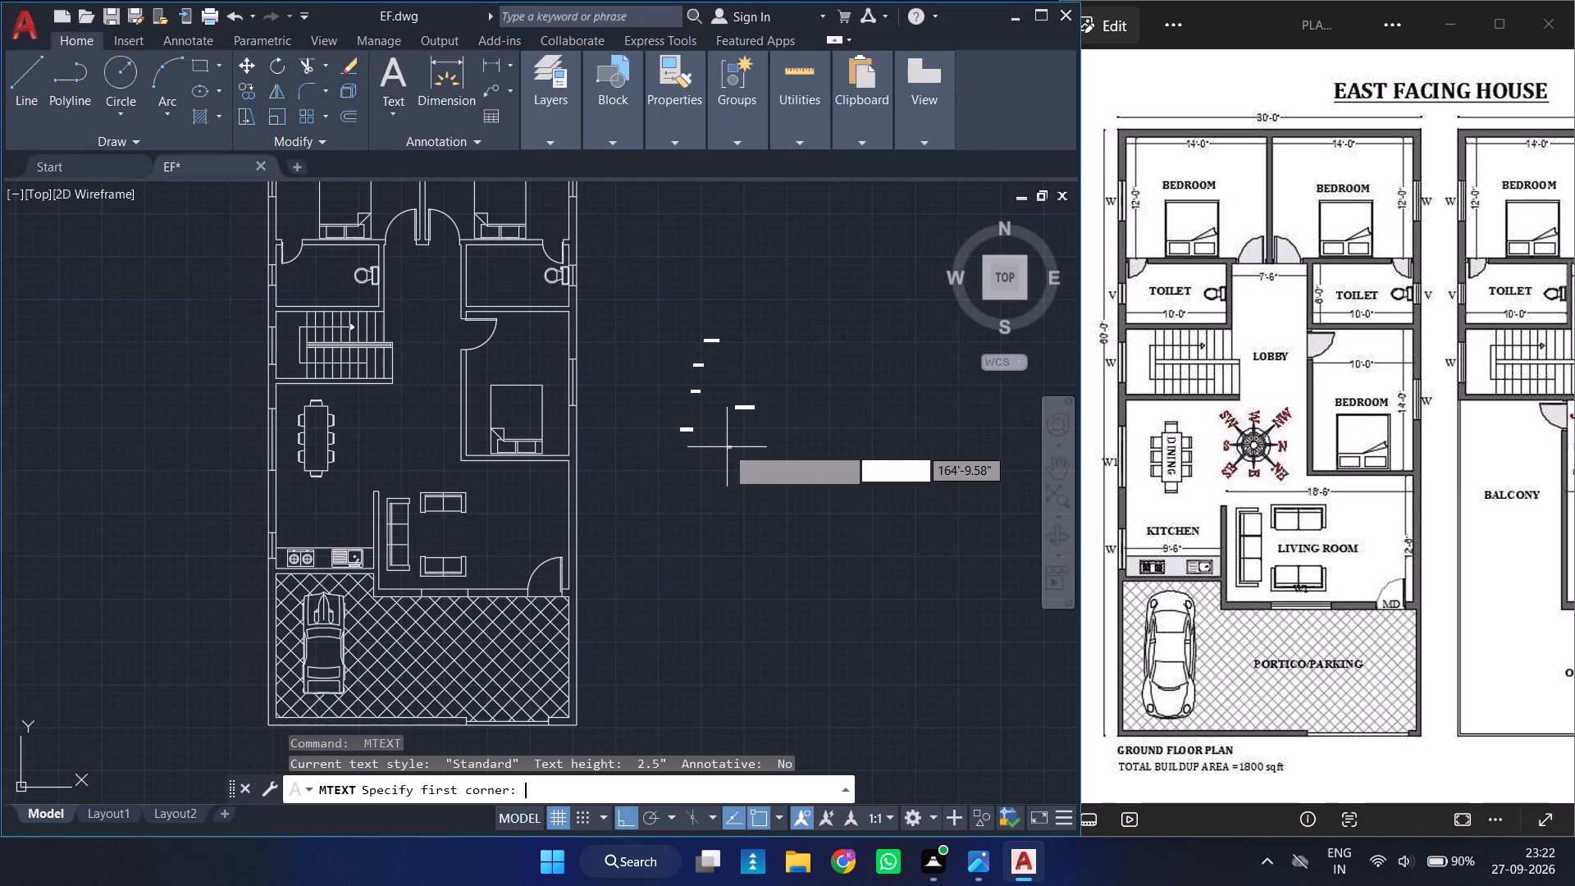
pyautogui.click(727, 447)
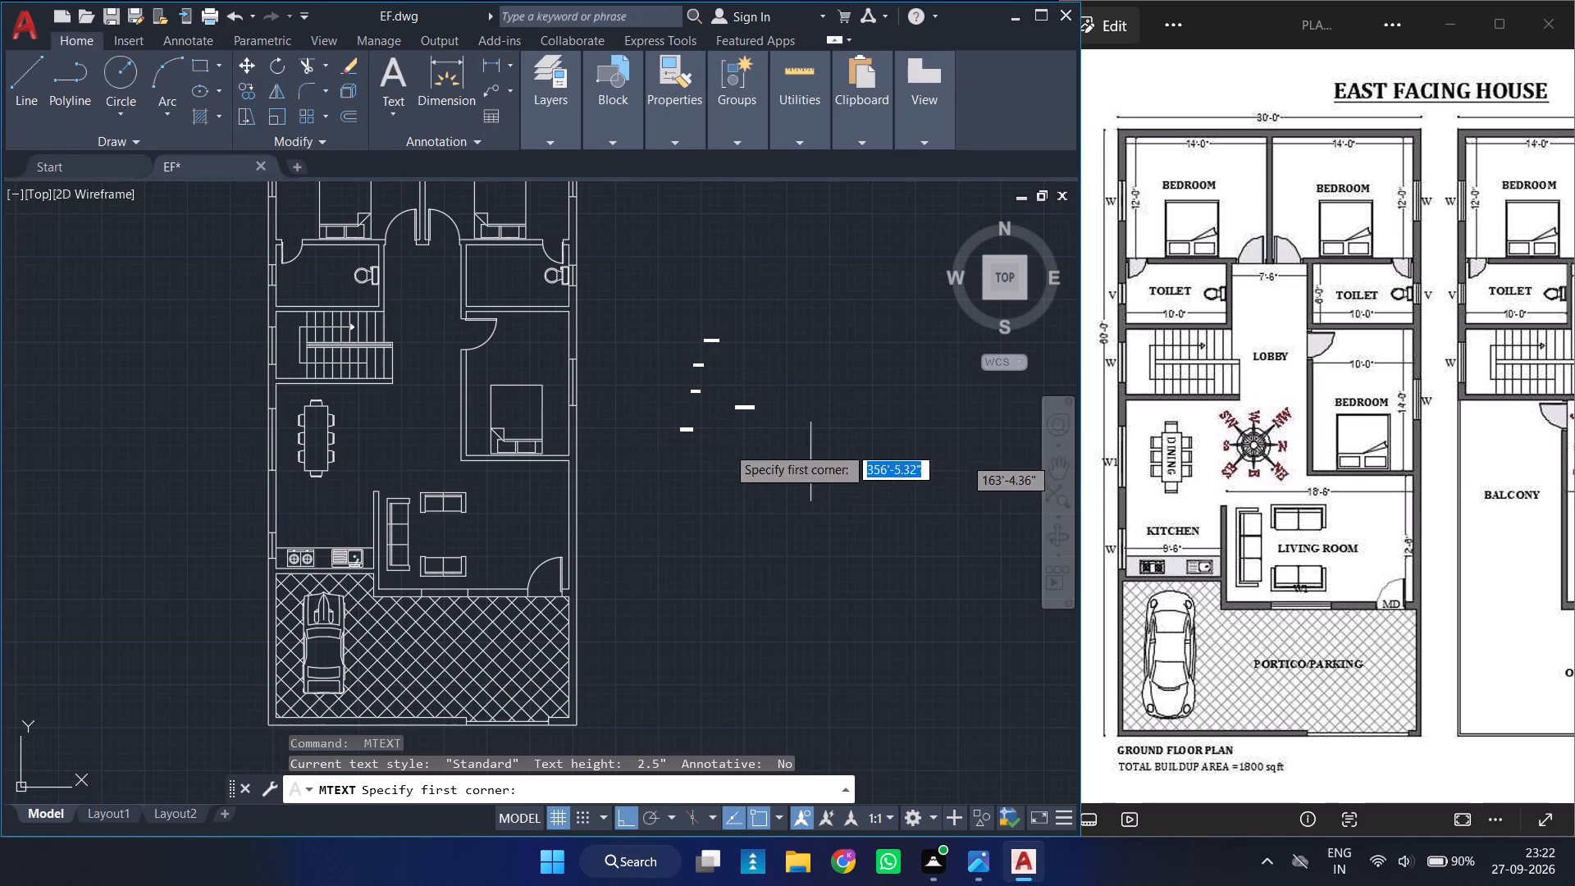
pyautogui.click(719, 435)
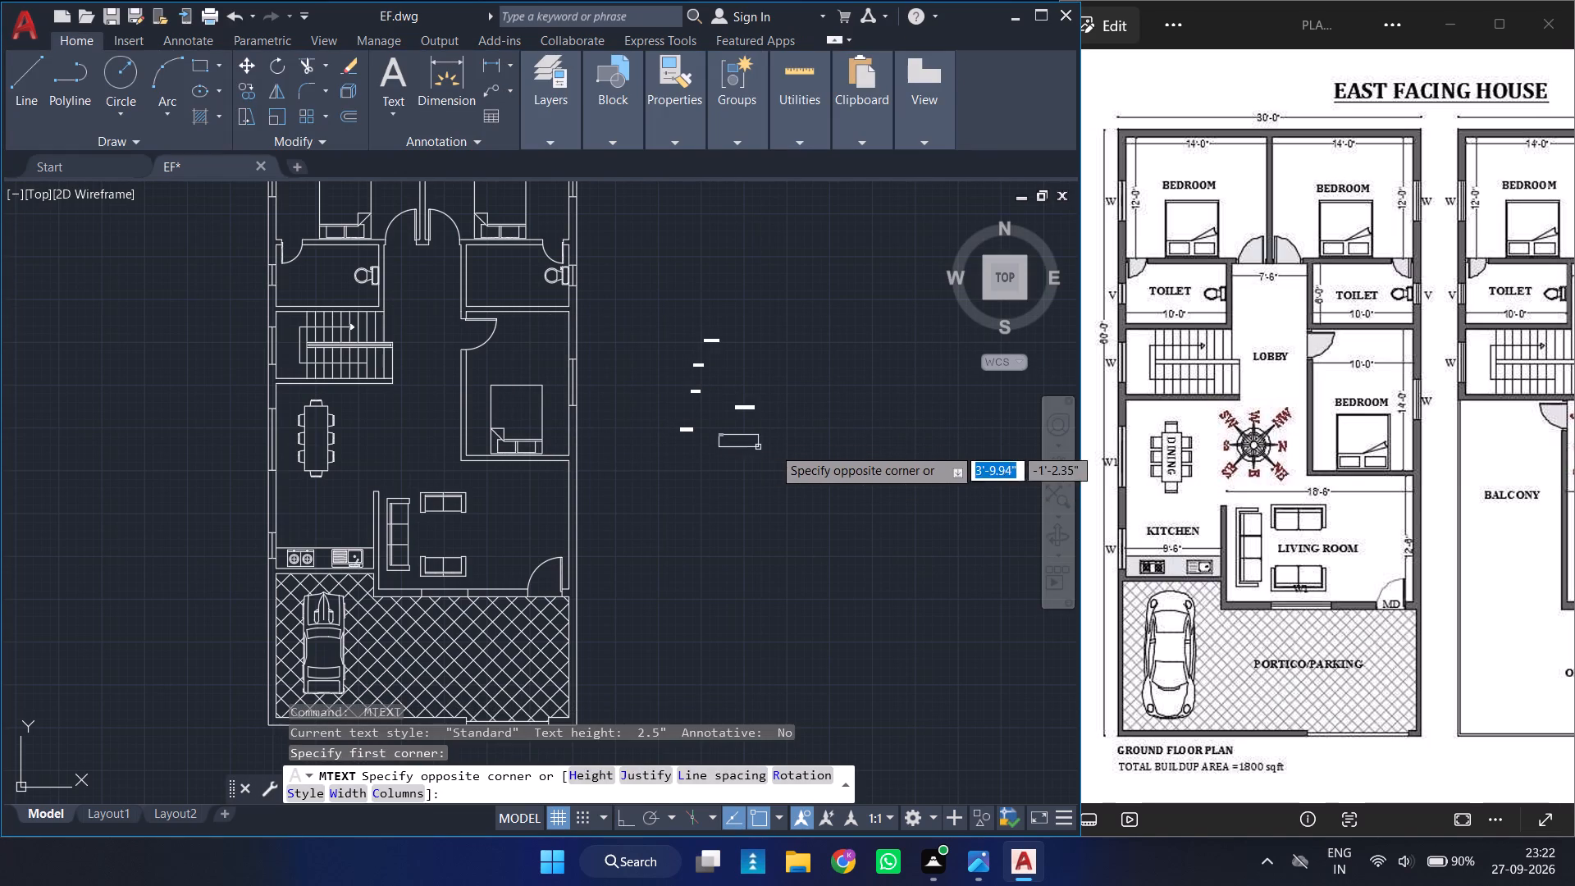
pyautogui.click(812, 447)
pyautogui.write('PORTICO')
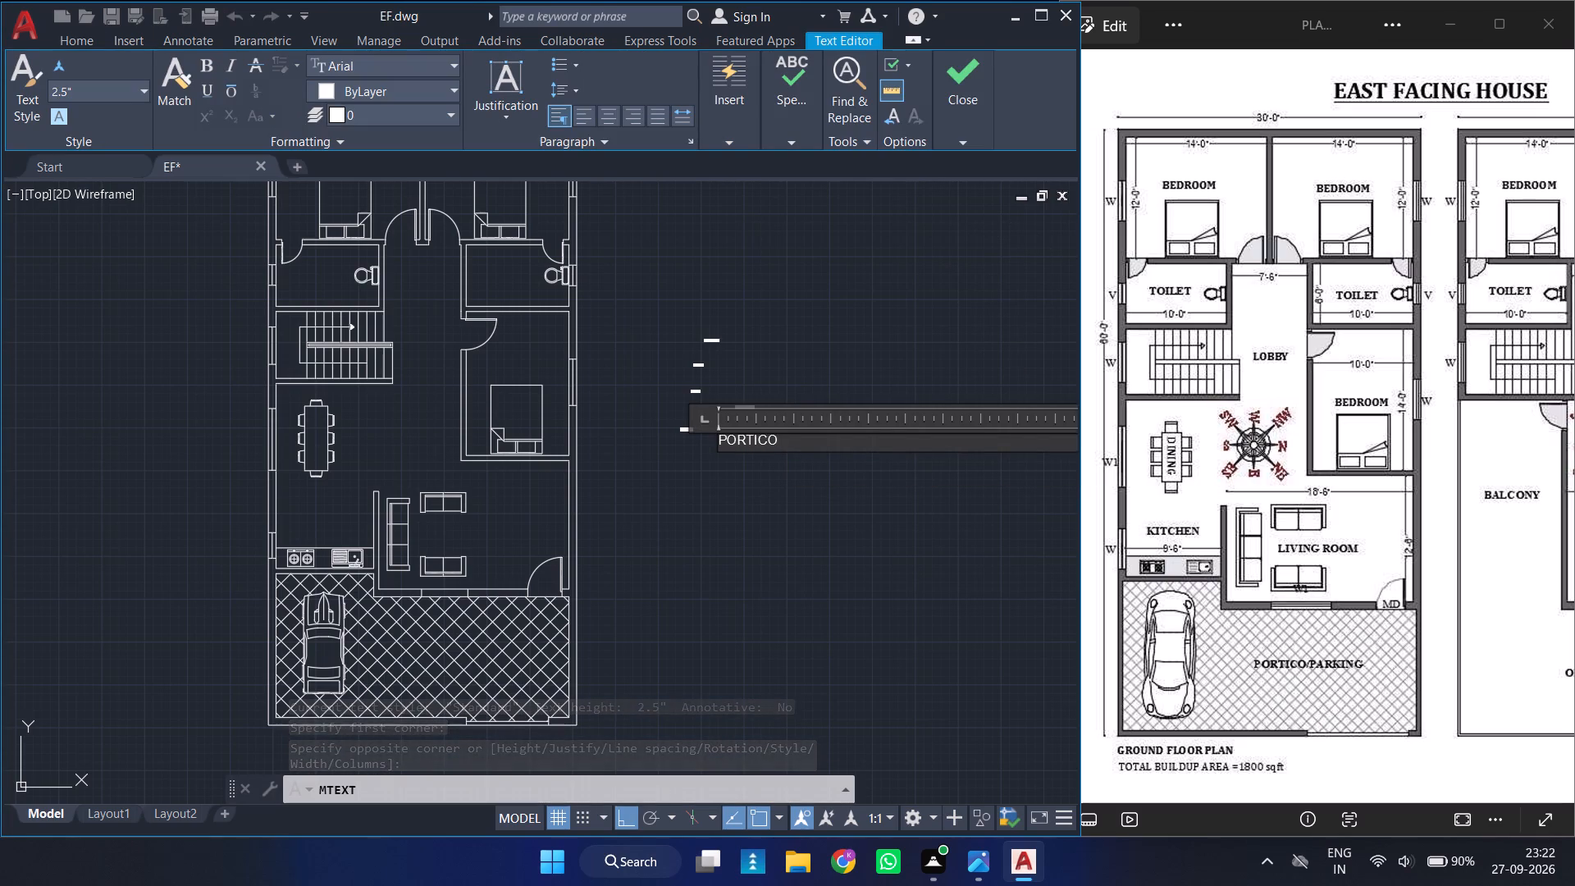
pyautogui.press('space')
pyautogui.write('/')
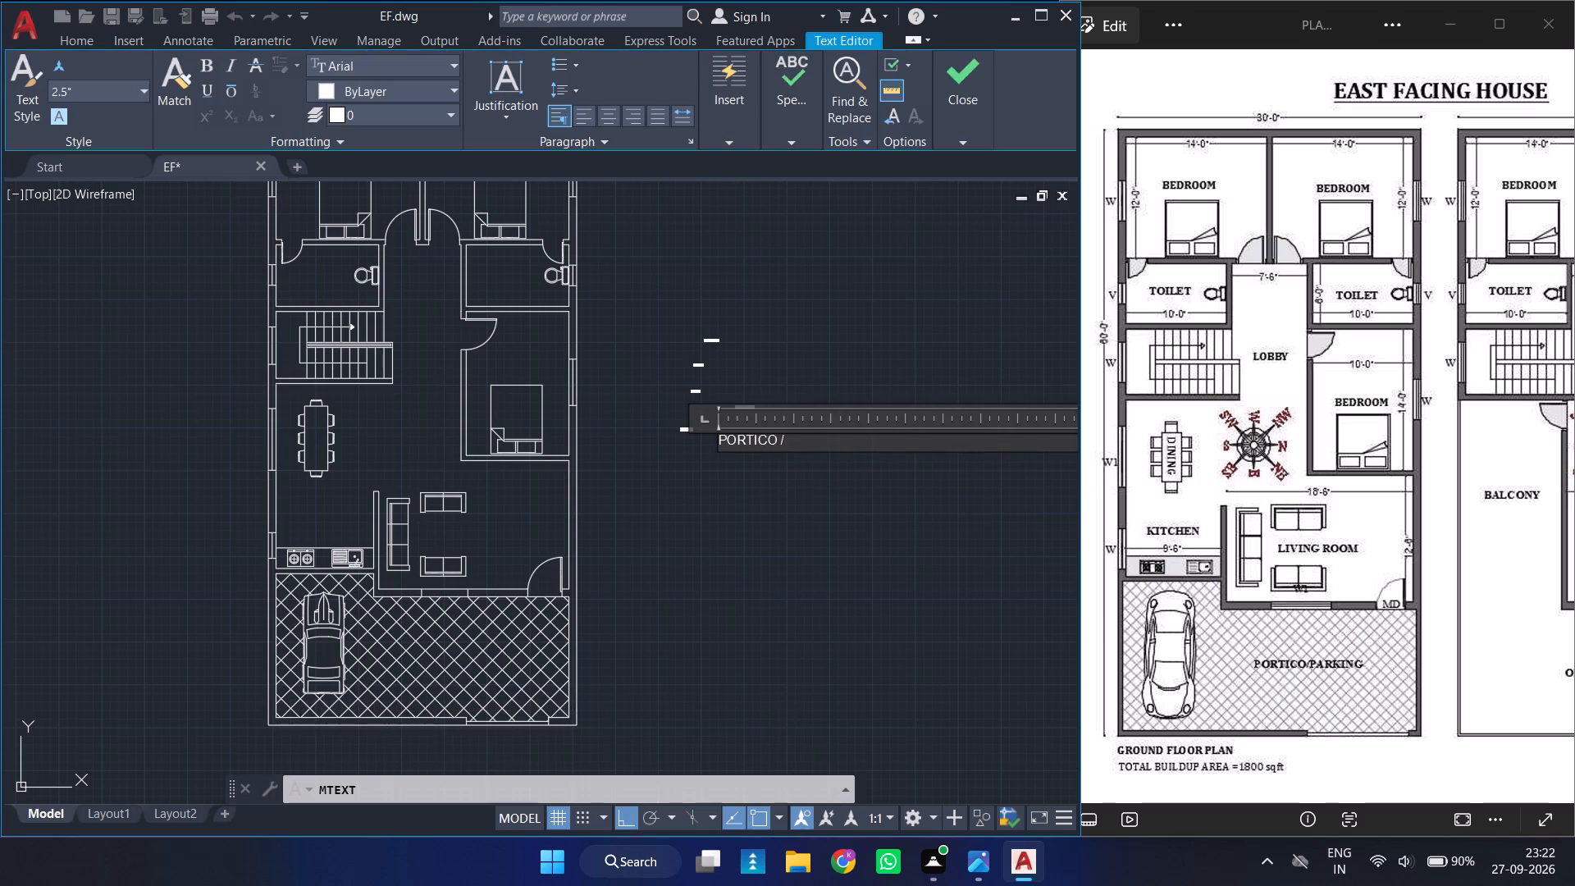
pyautogui.press('space')
pyautogui.write('PARKING')
pyautogui.press('Escape')
pyautogui.press('Return')
# Add a multiline text window tag reading W below the PORTICO / PARKING label.
pyautogui.press('space')
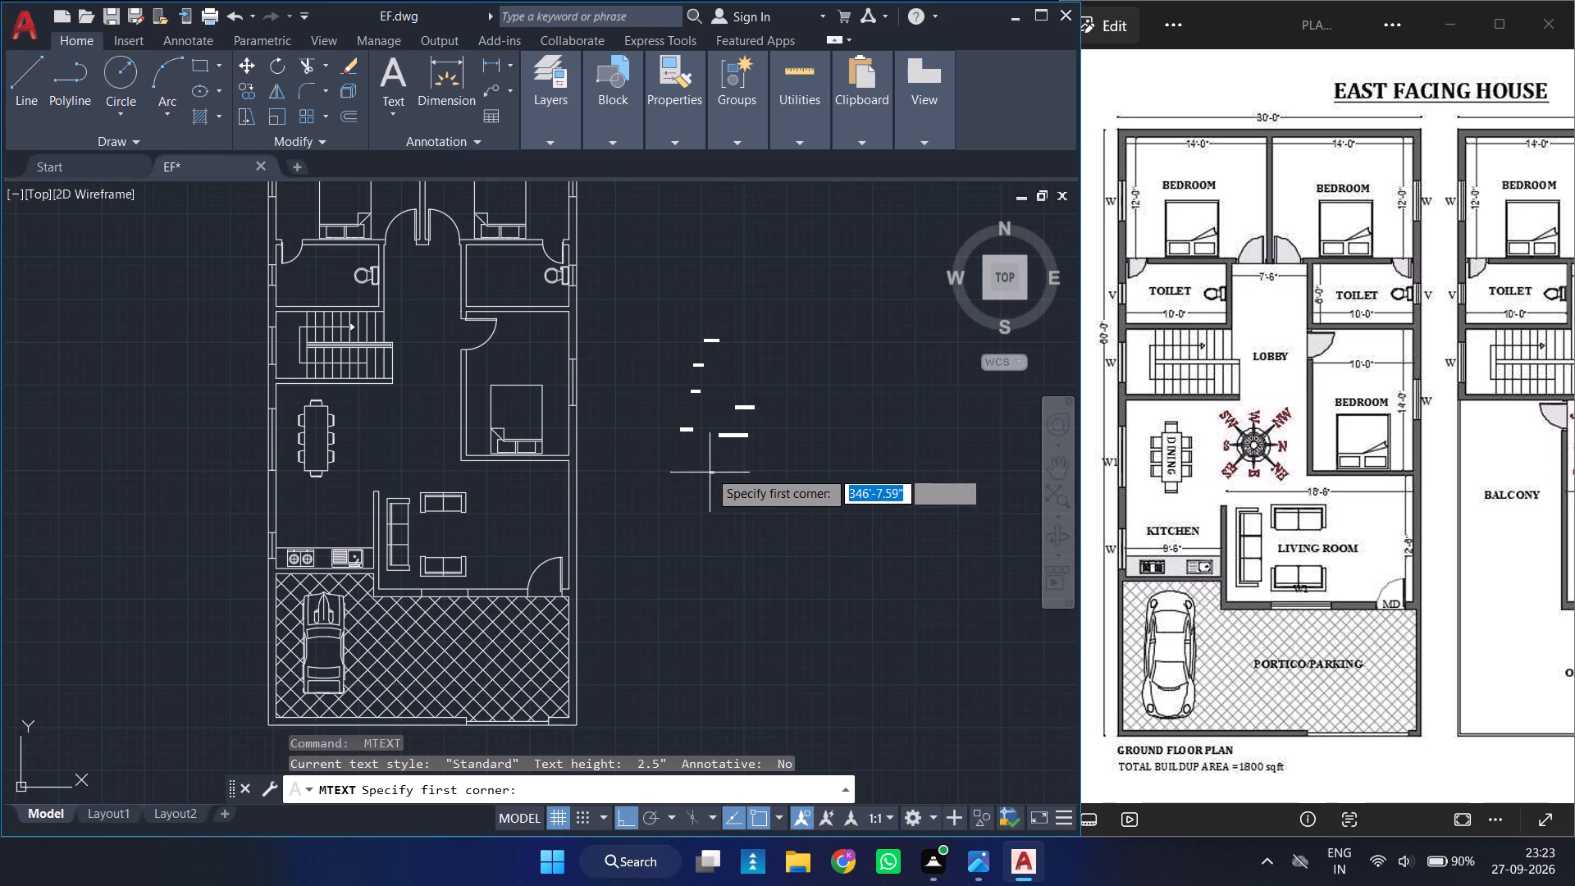
pyautogui.moveTo(709, 468); pyautogui.dragTo(750, 491)
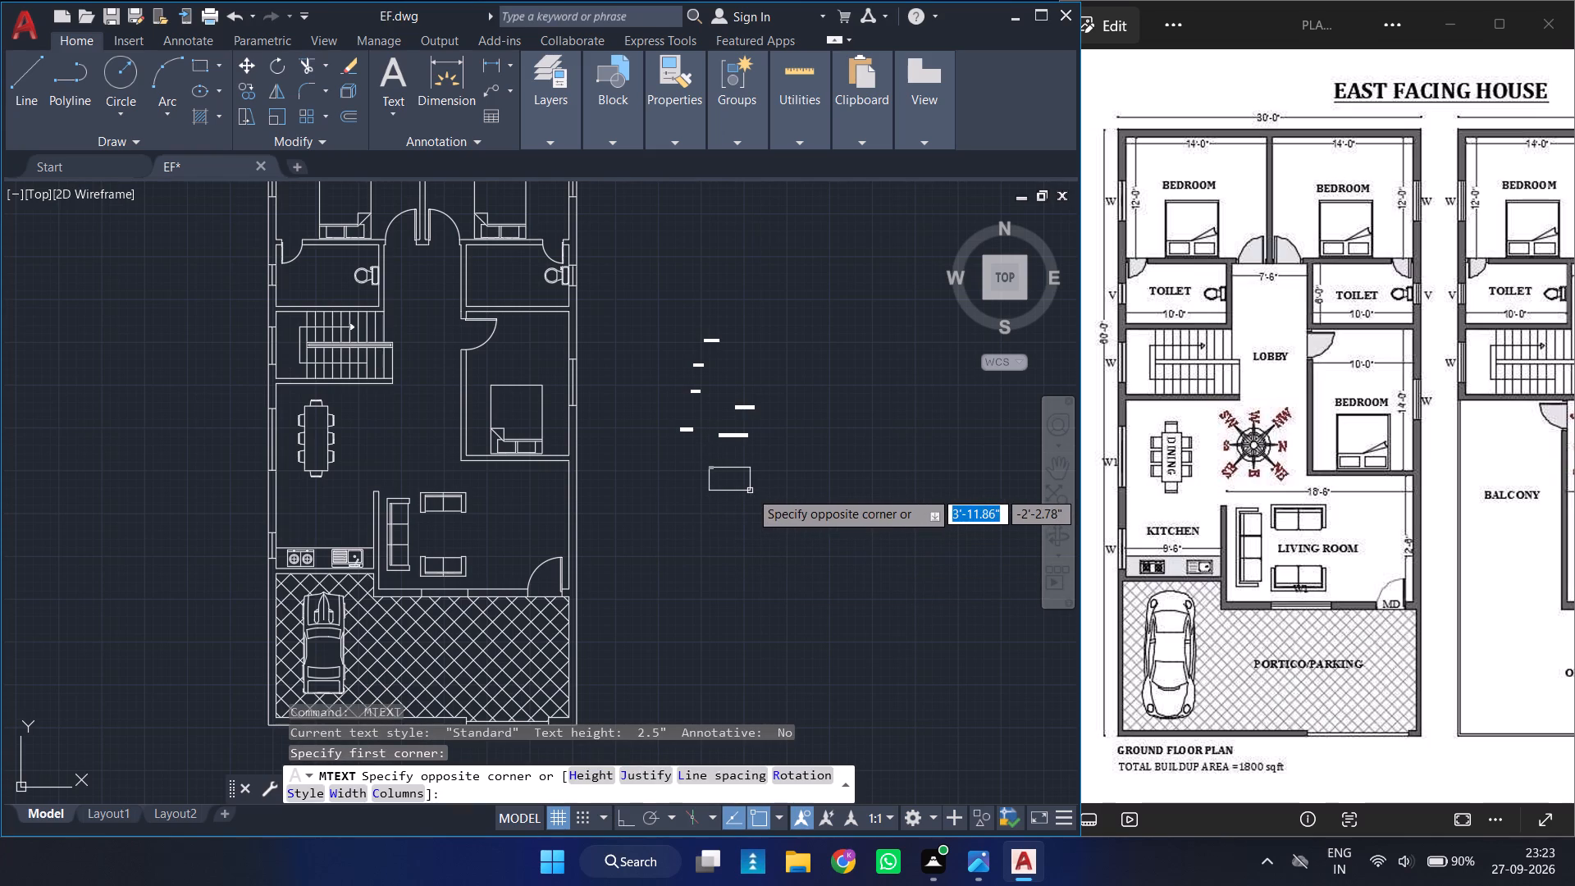
pyautogui.click(750, 491)
pyautogui.press('w')
pyautogui.press('Escape')
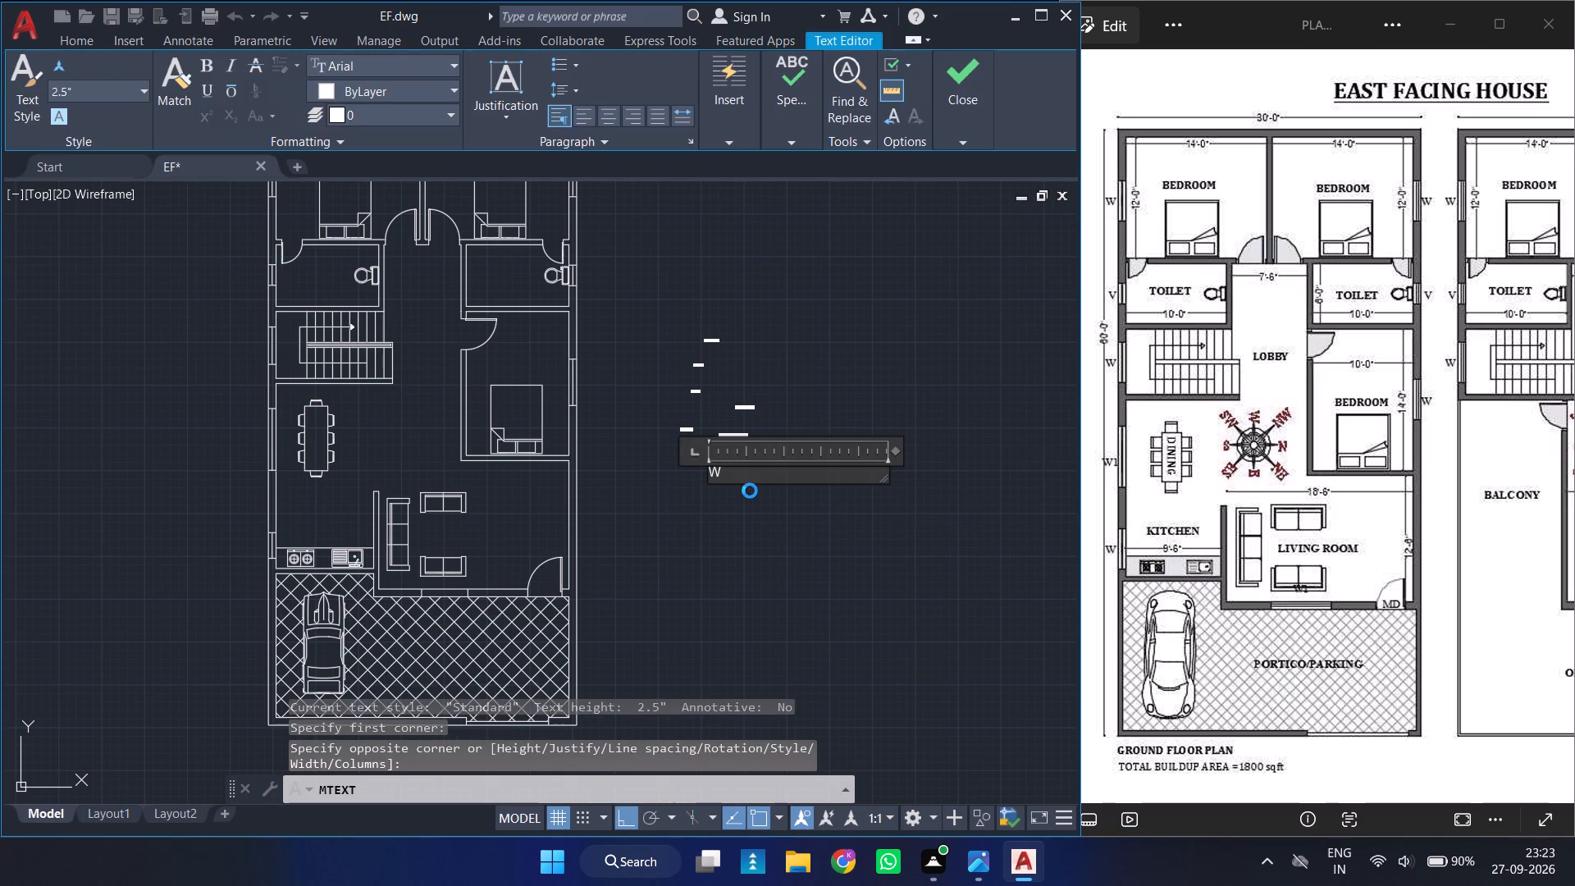
pyautogui.press('Return')
# Add a multiline text window tag reading W1 beside the W tag.
pyautogui.press('space')
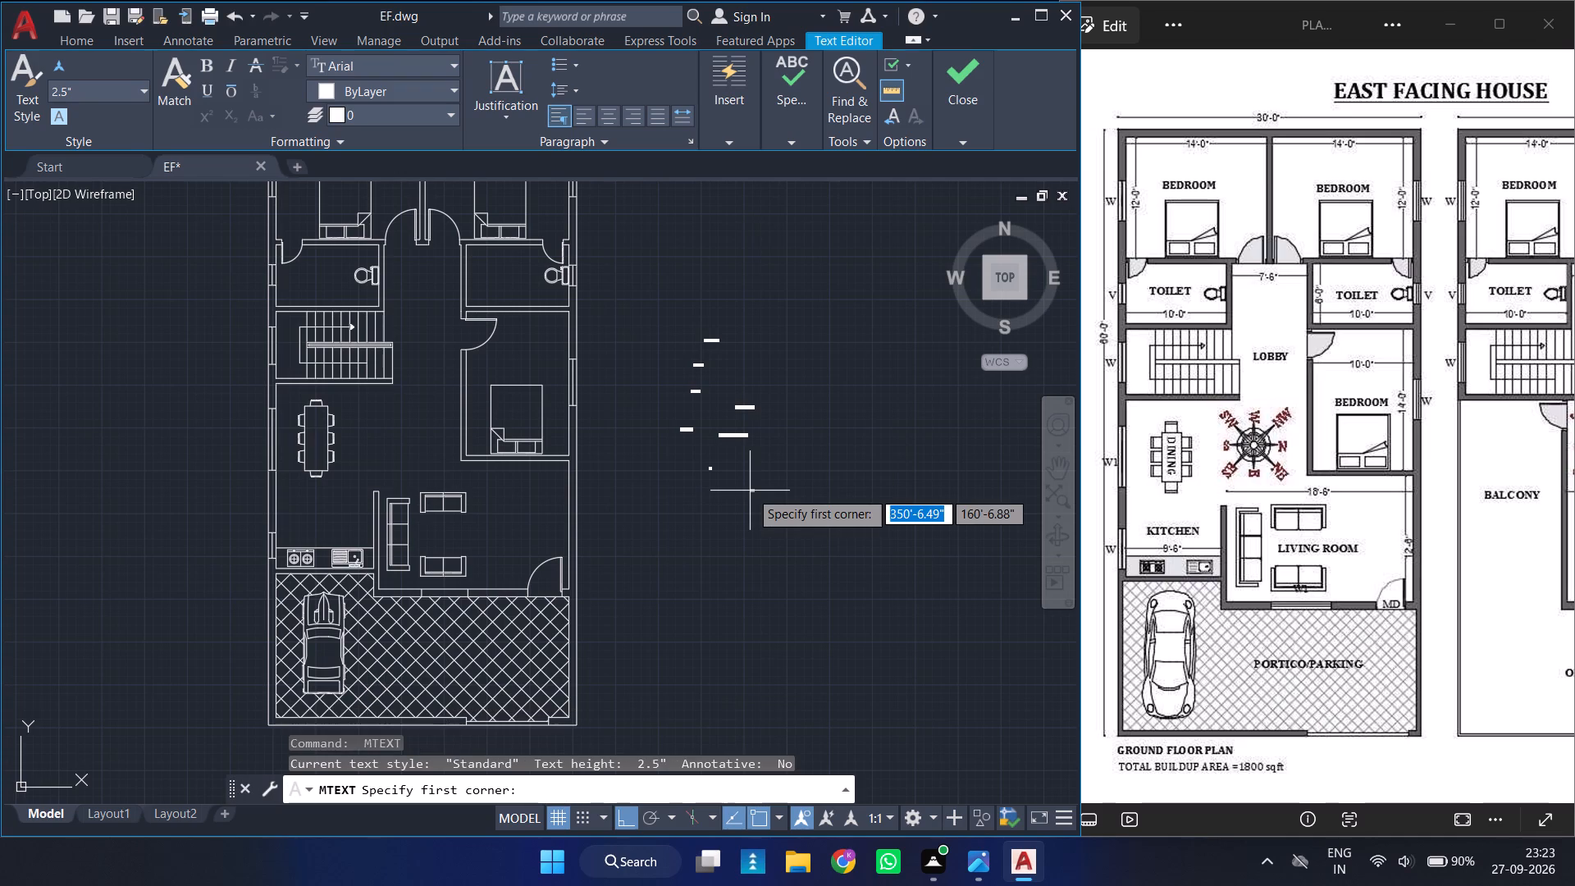
pyautogui.click(750, 491)
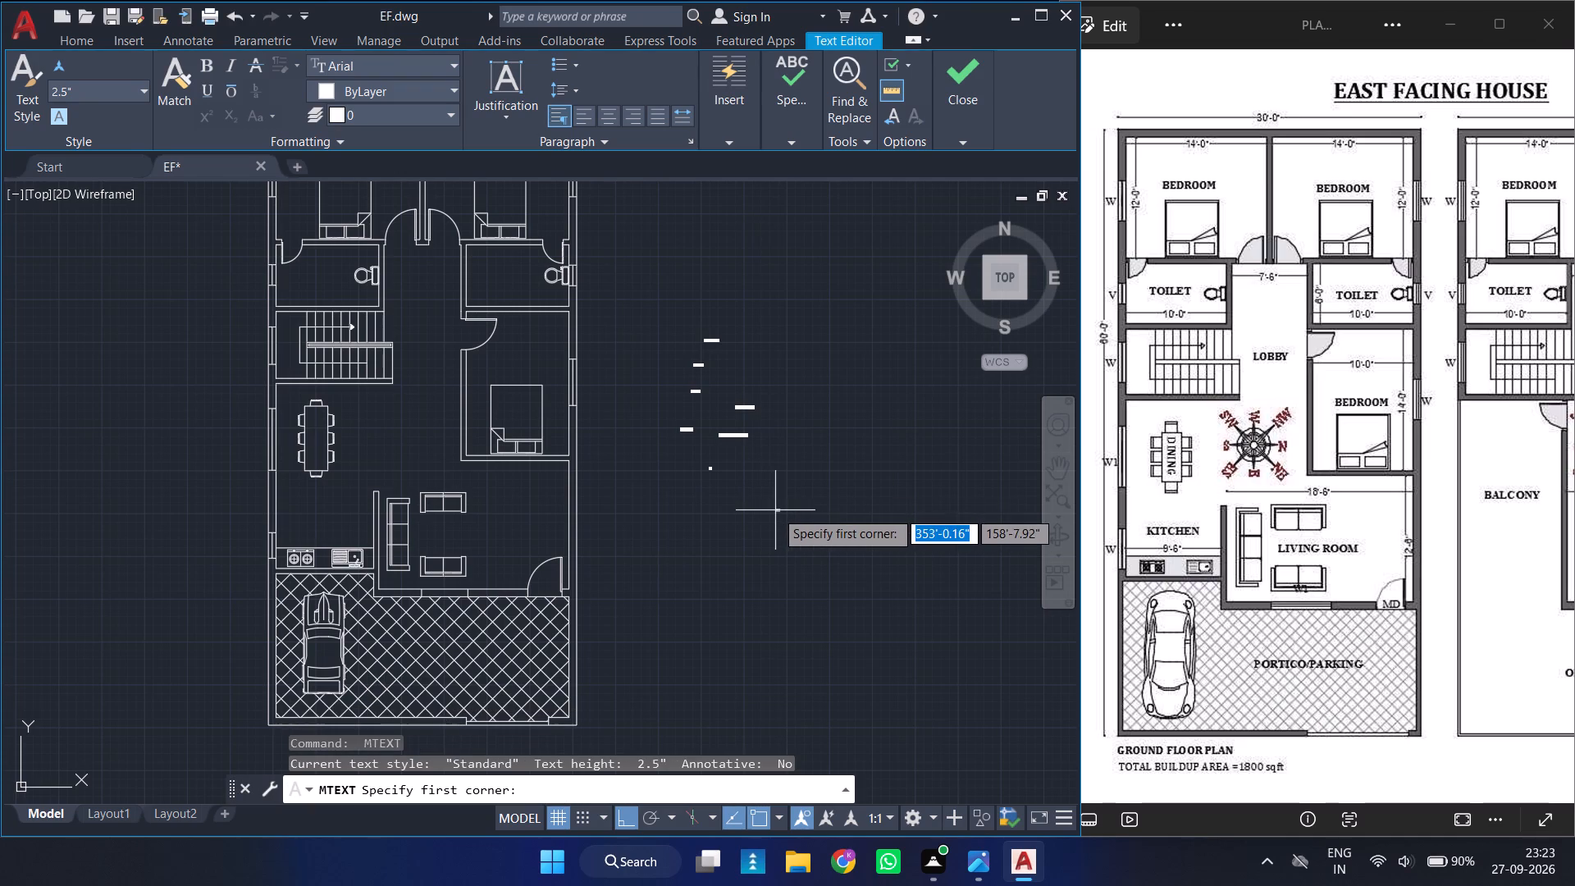
pyautogui.click(748, 470)
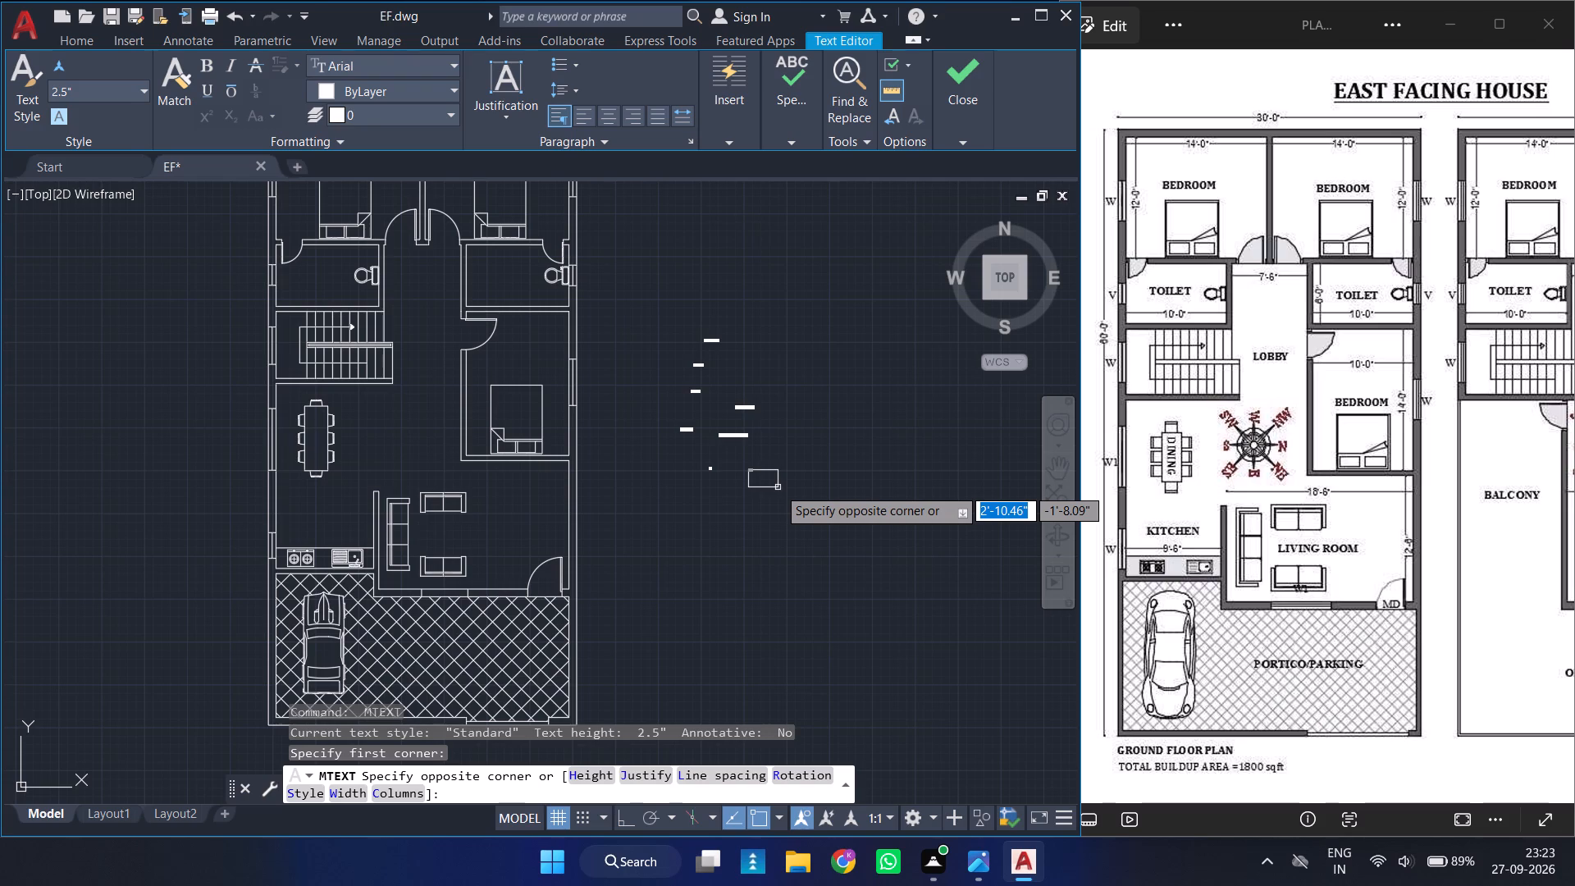
pyautogui.click(778, 487)
pyautogui.write('W1')
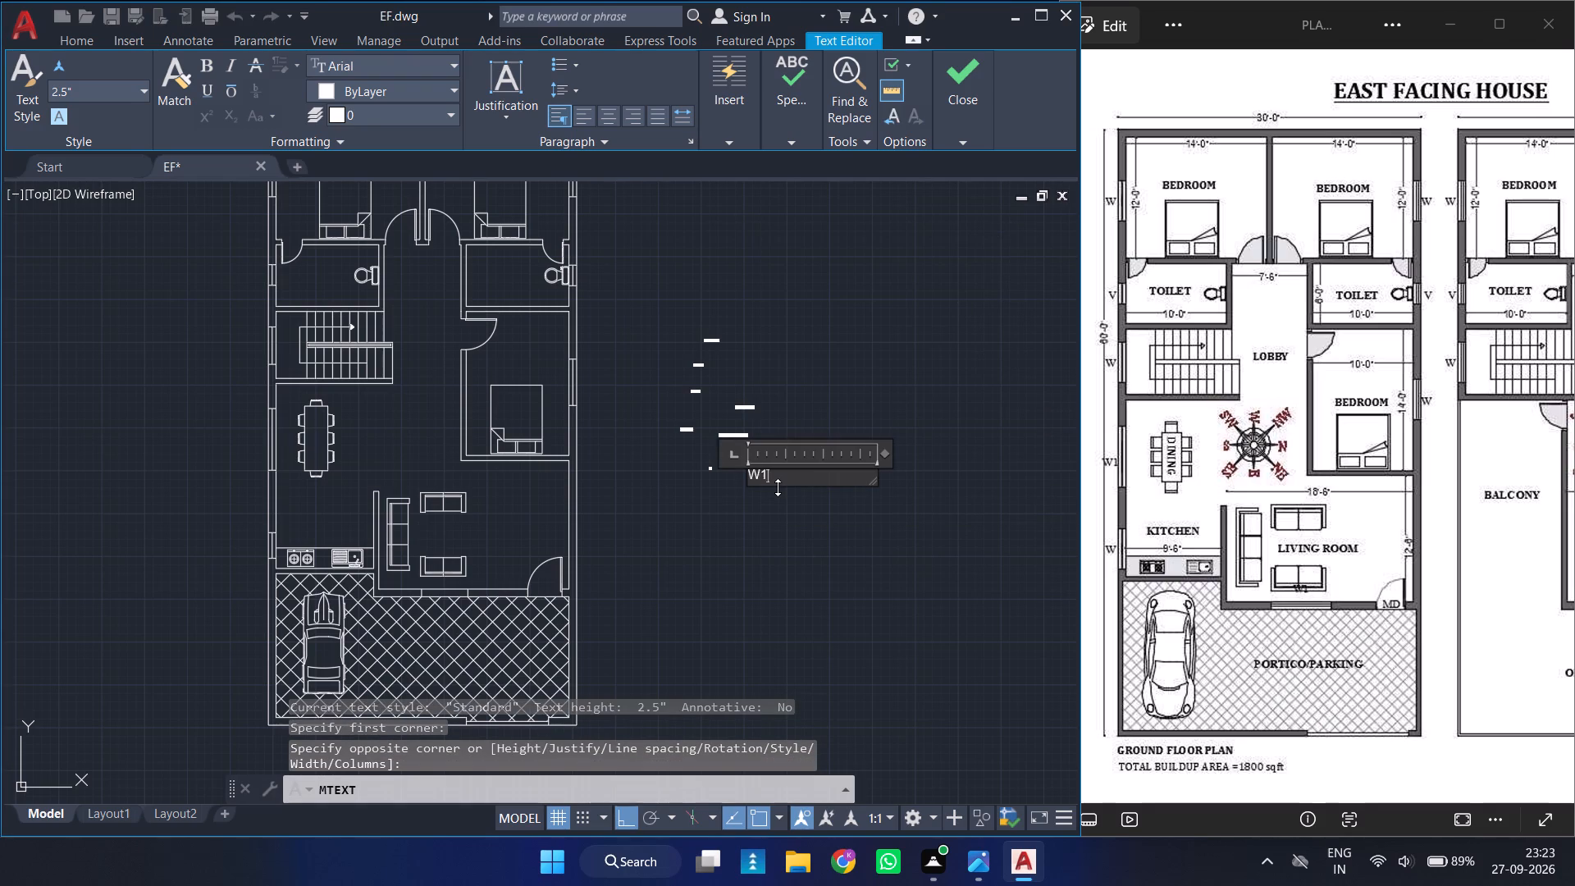
pyautogui.press('Escape')
pyautogui.press('Return')
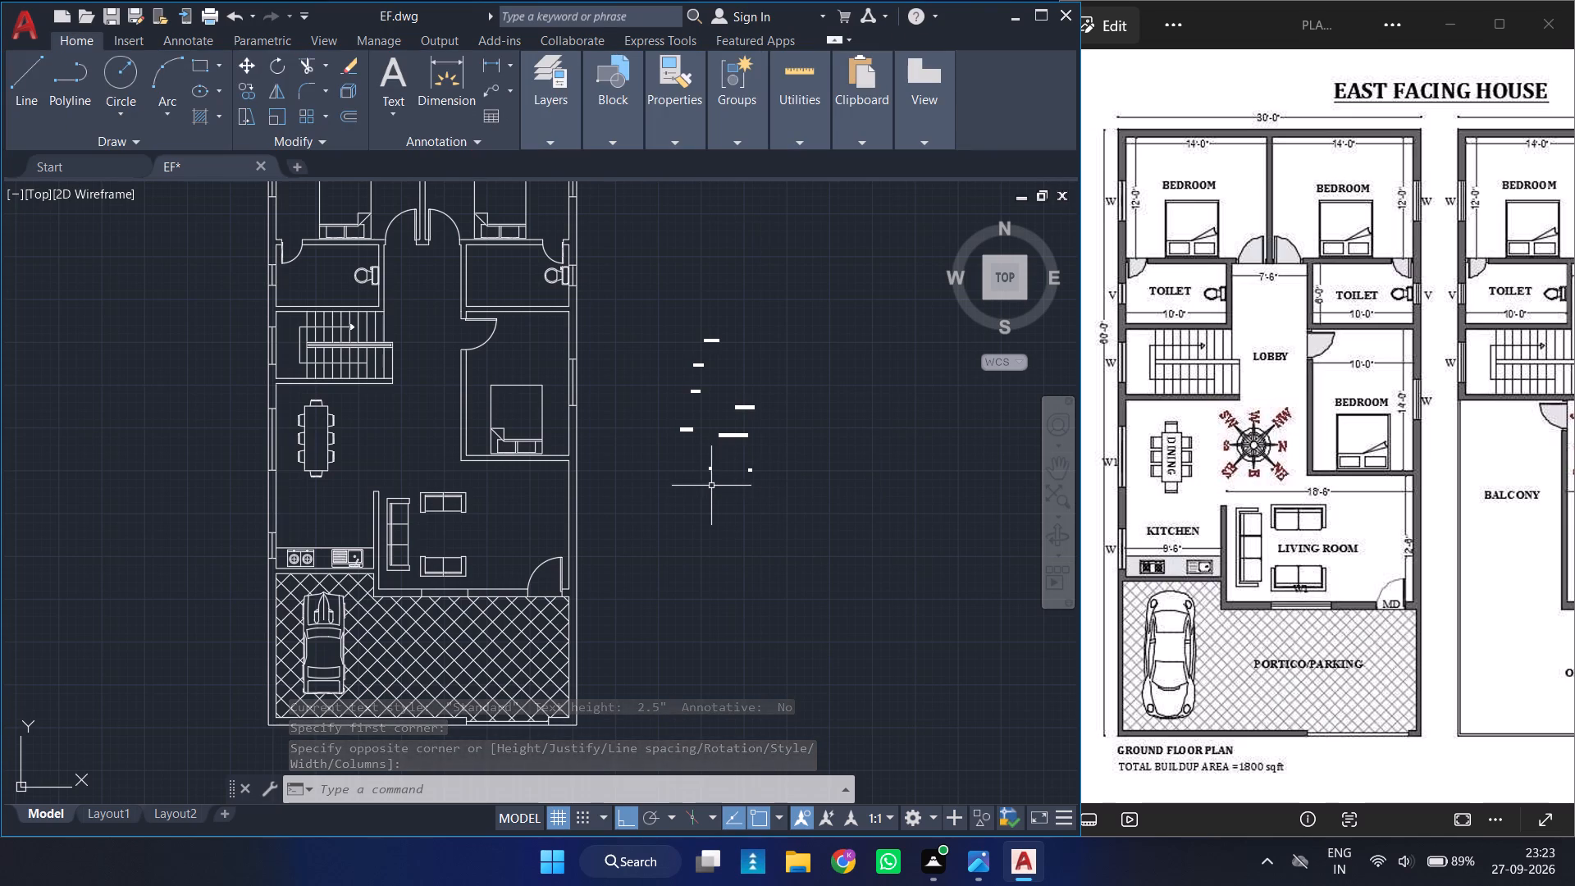
# Add a multiline text tag reading V just below and to the left of the W tag.
pyautogui.keyDown('ctrl'); pyautogui.scroll(3, 714, 485); pyautogui.keyUp('ctrl')
pyautogui.keyDown('ctrl'); pyautogui.scroll(-1, 728, 430); pyautogui.keyUp('ctrl')
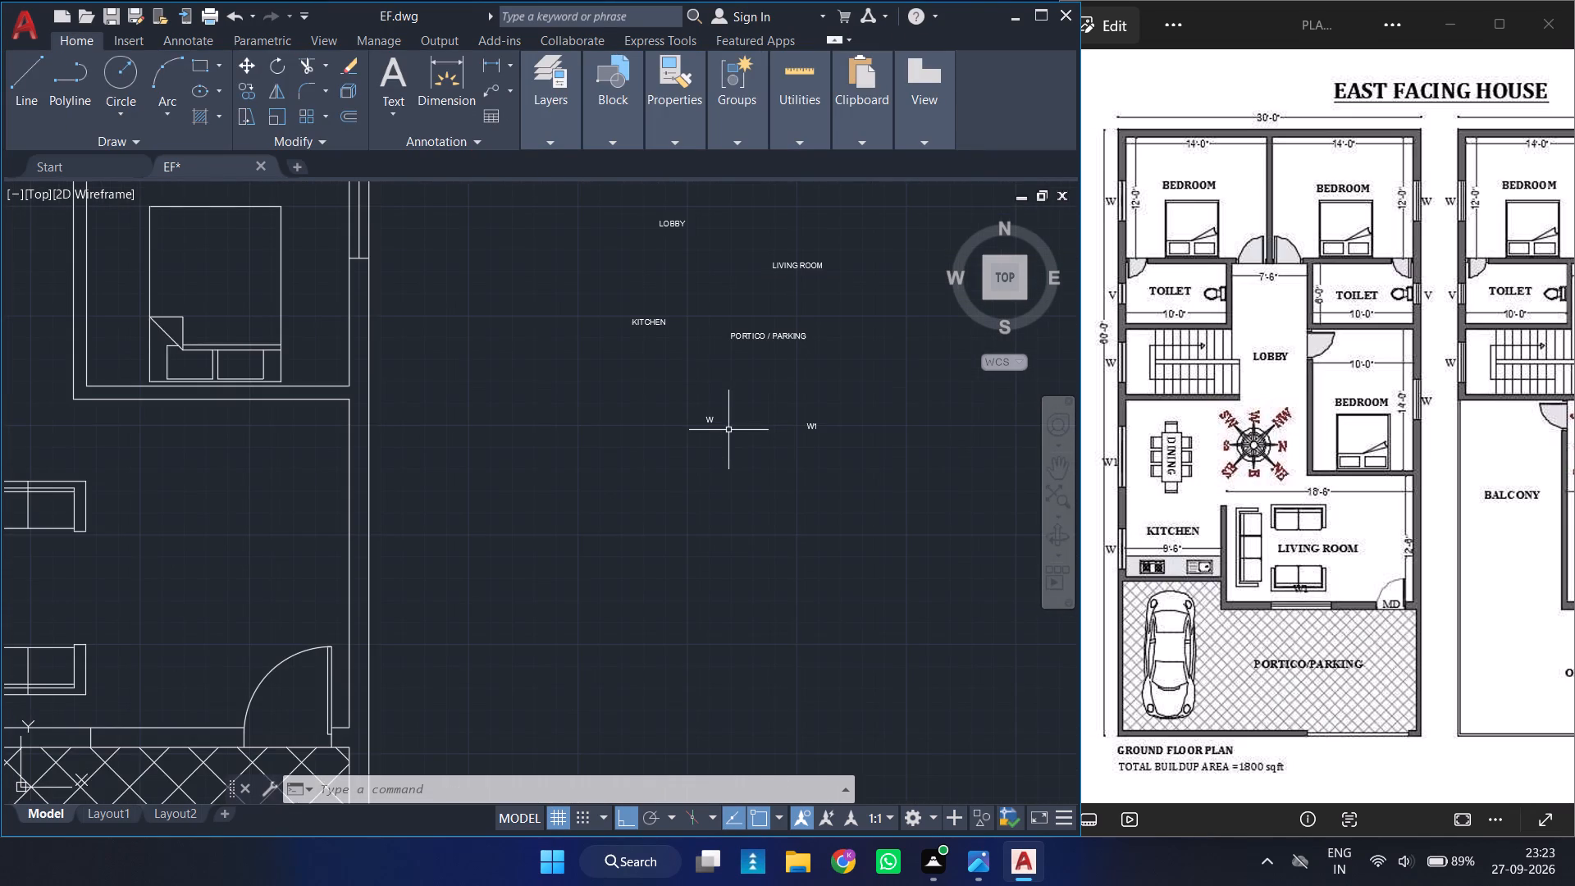
pyautogui.press('space')
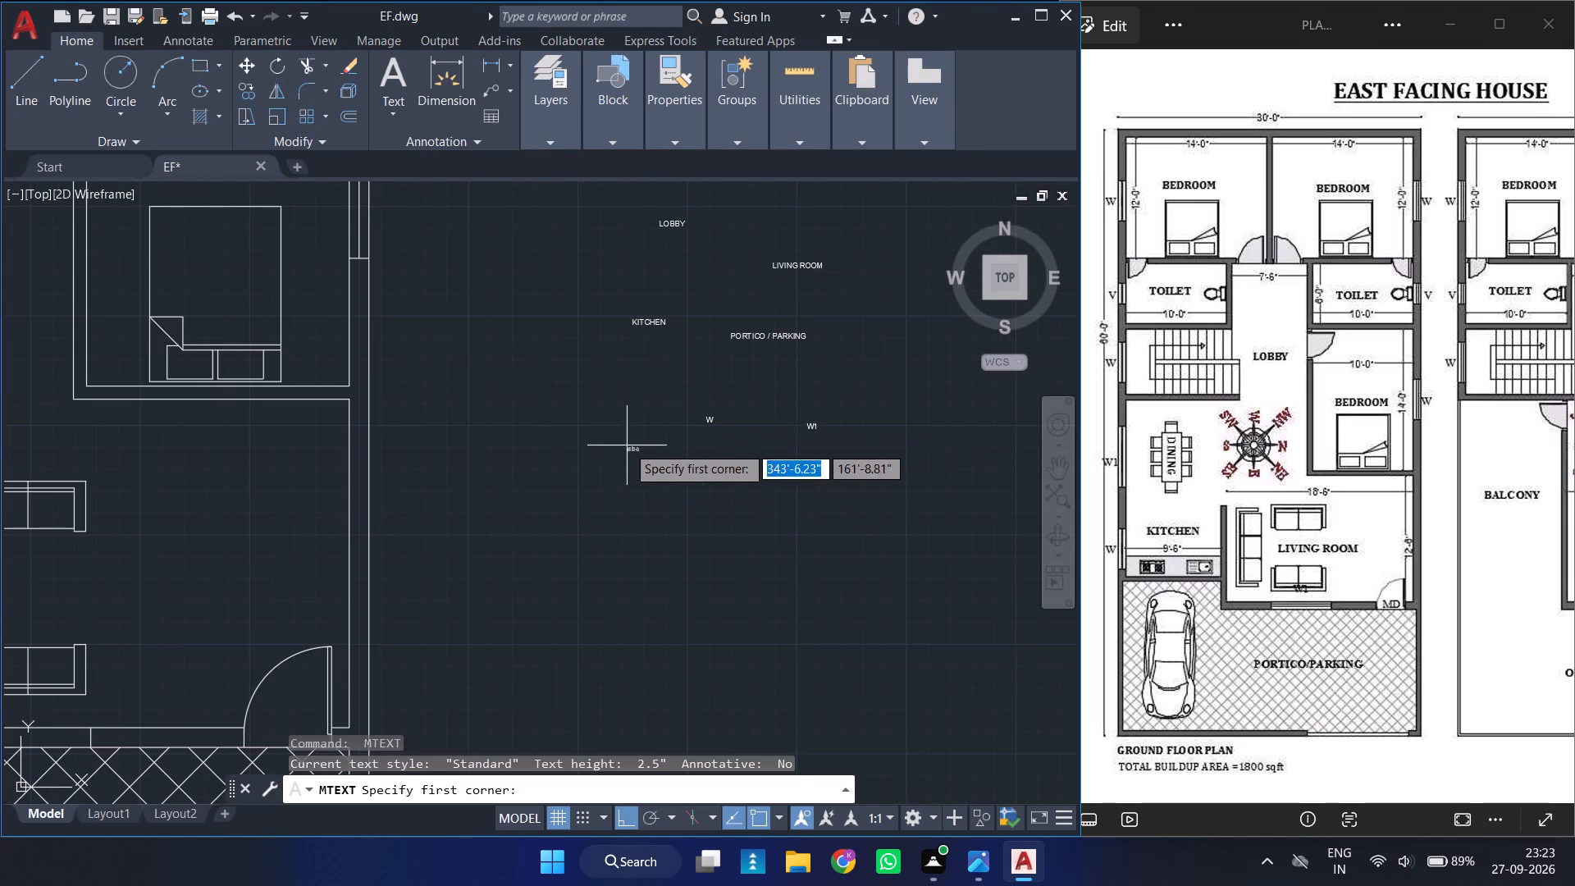
pyautogui.click(631, 441)
pyautogui.click(752, 480)
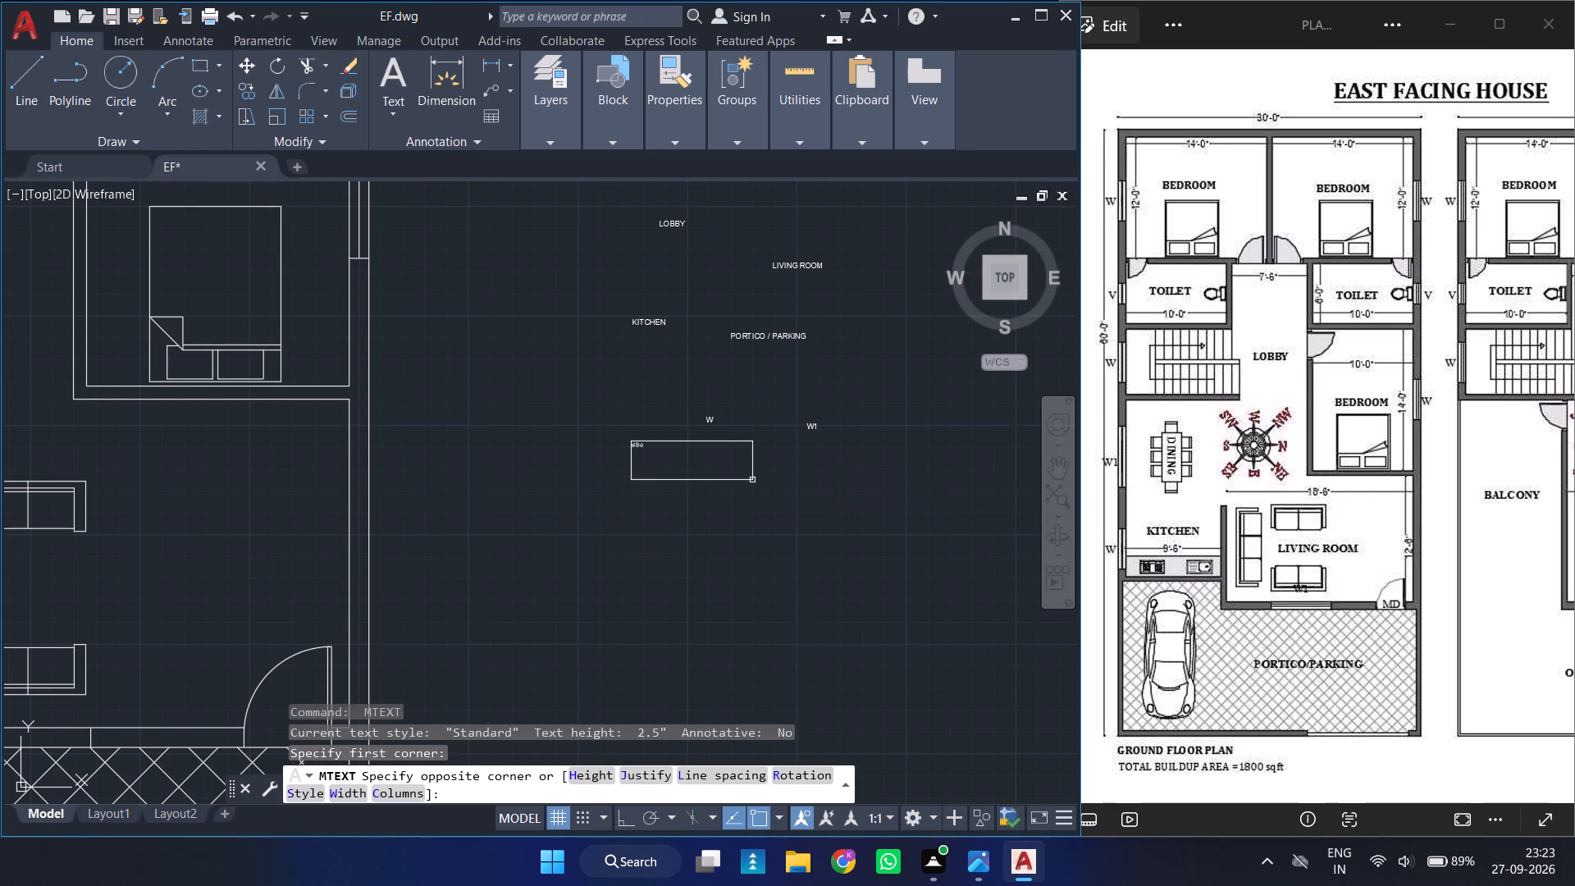
pyautogui.press('v')
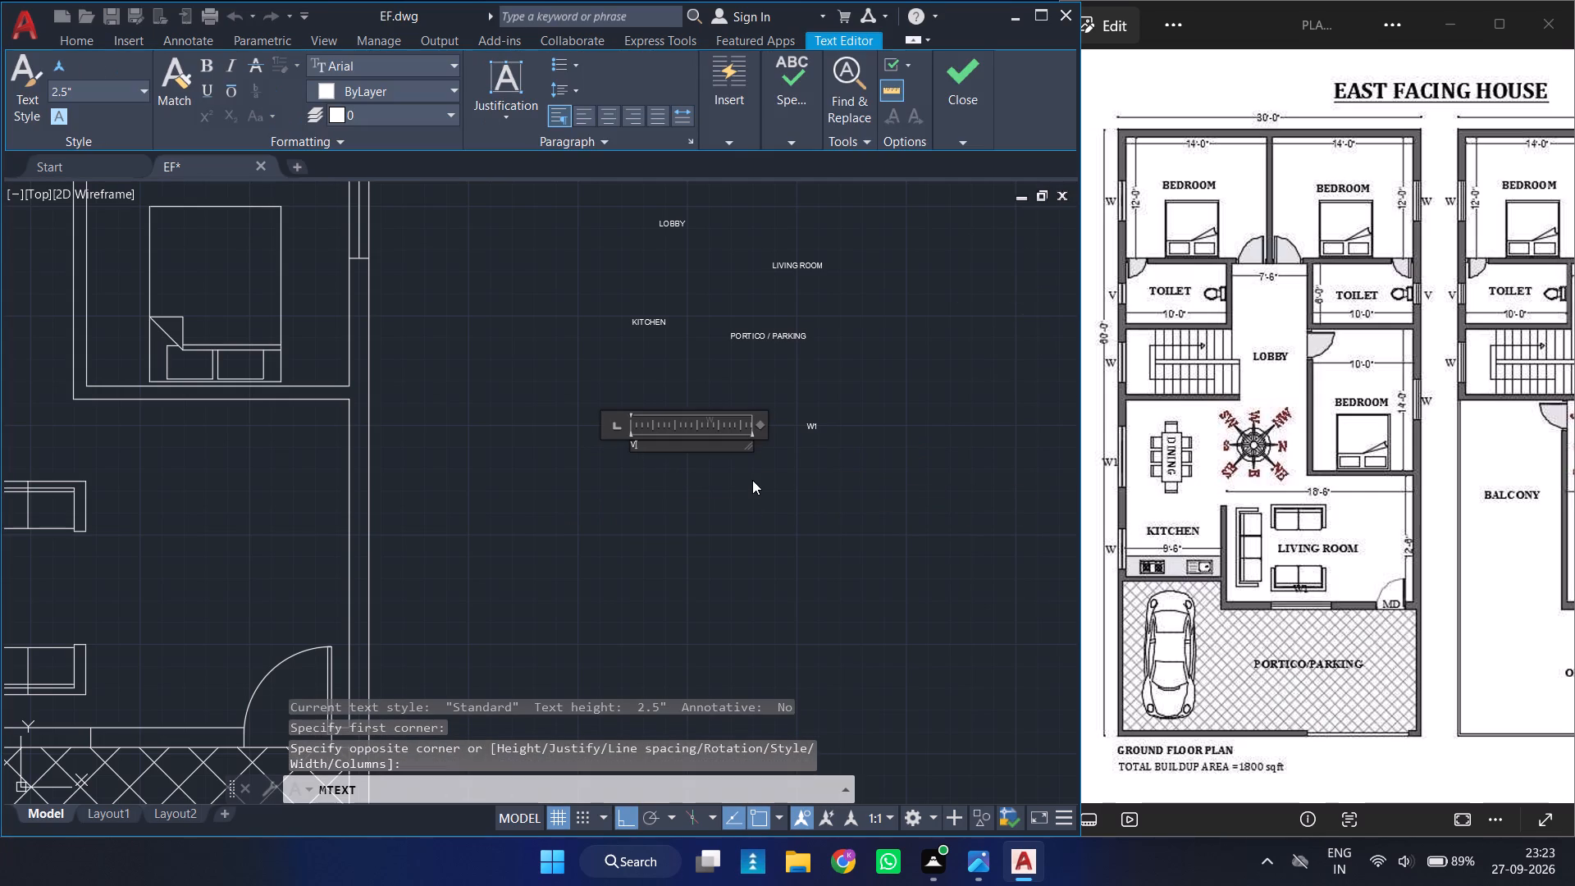
pyautogui.press('Escape')
pyautogui.press('Return')
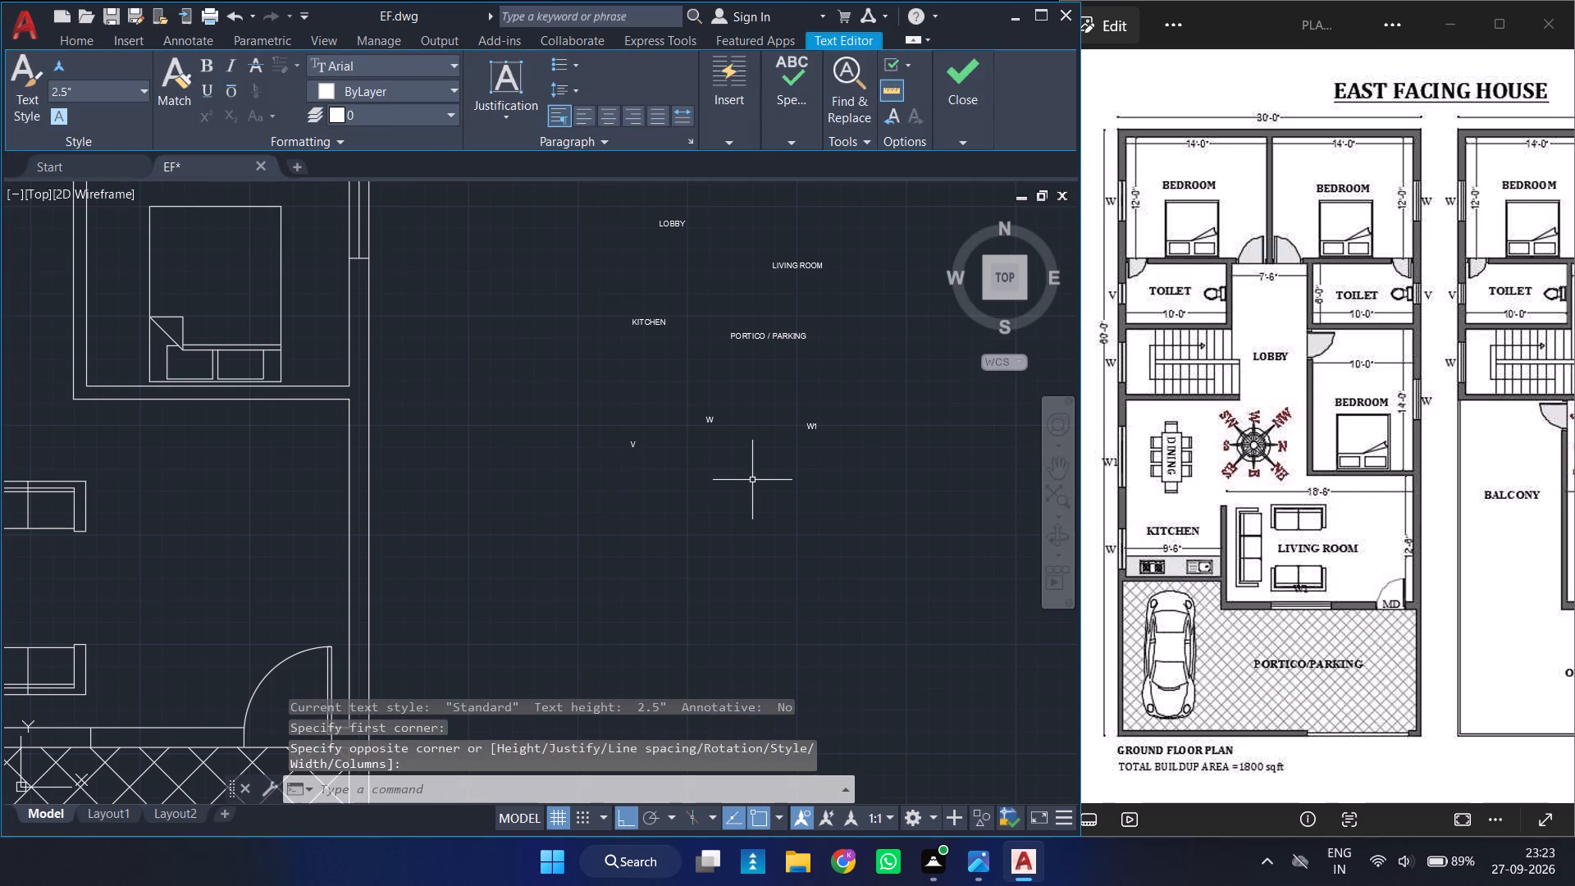
# Check the length of the upper-left bedroom's window in the outer wall using a linear dimension preview.
pyautogui.keyDown('ctrl'); pyautogui.scroll(-1, 638, 404); pyautogui.keyUp('ctrl')
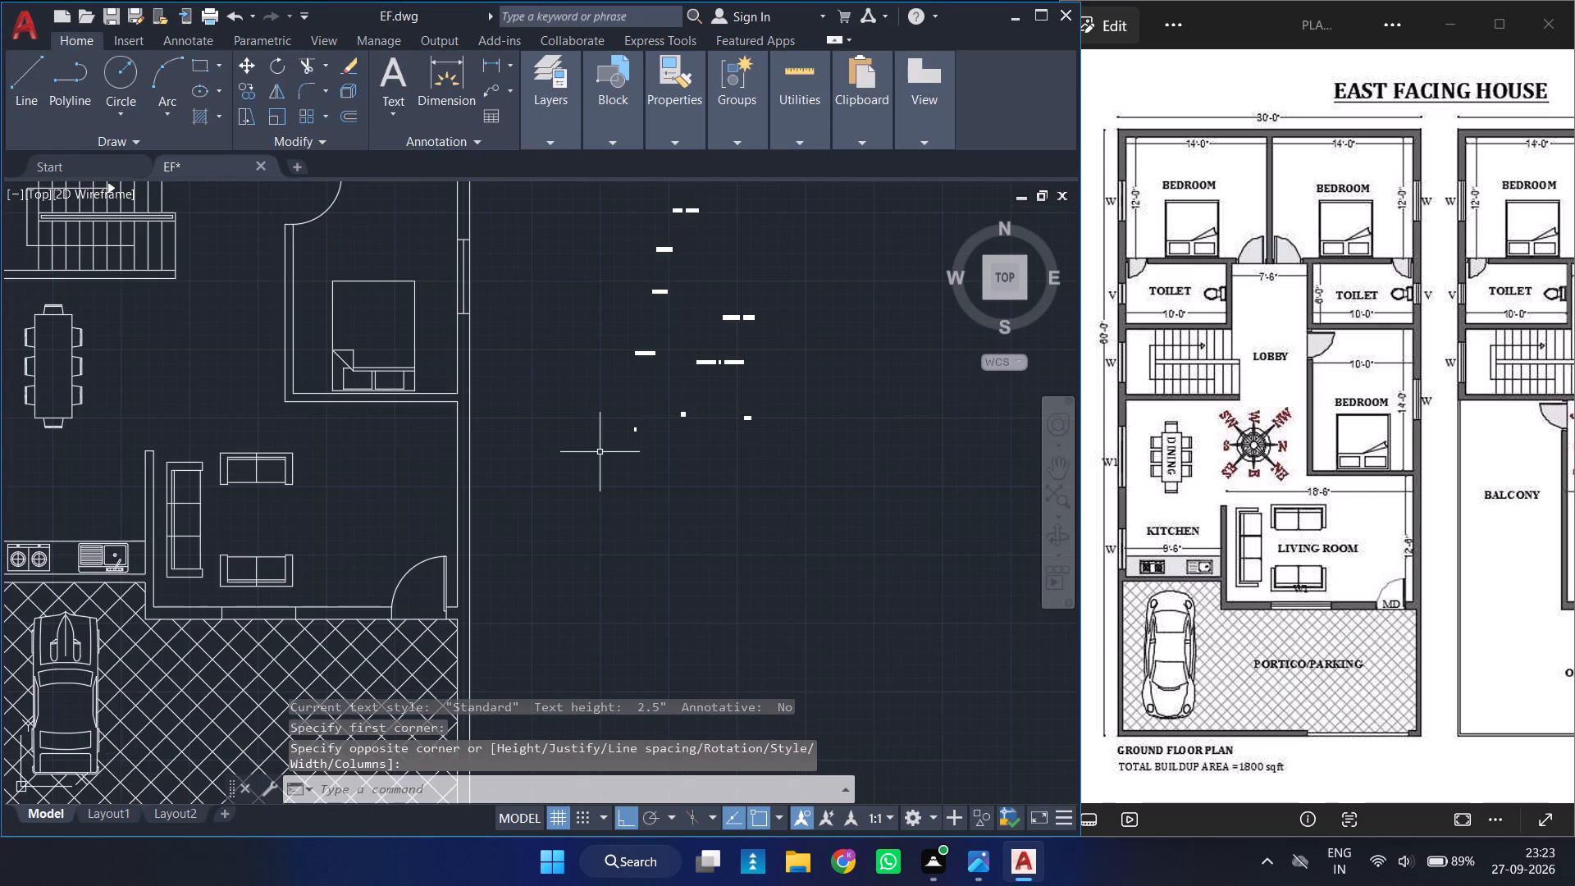
pyautogui.keyDown('ctrl'); pyautogui.scroll(-2, 600, 452); pyautogui.keyUp('ctrl')
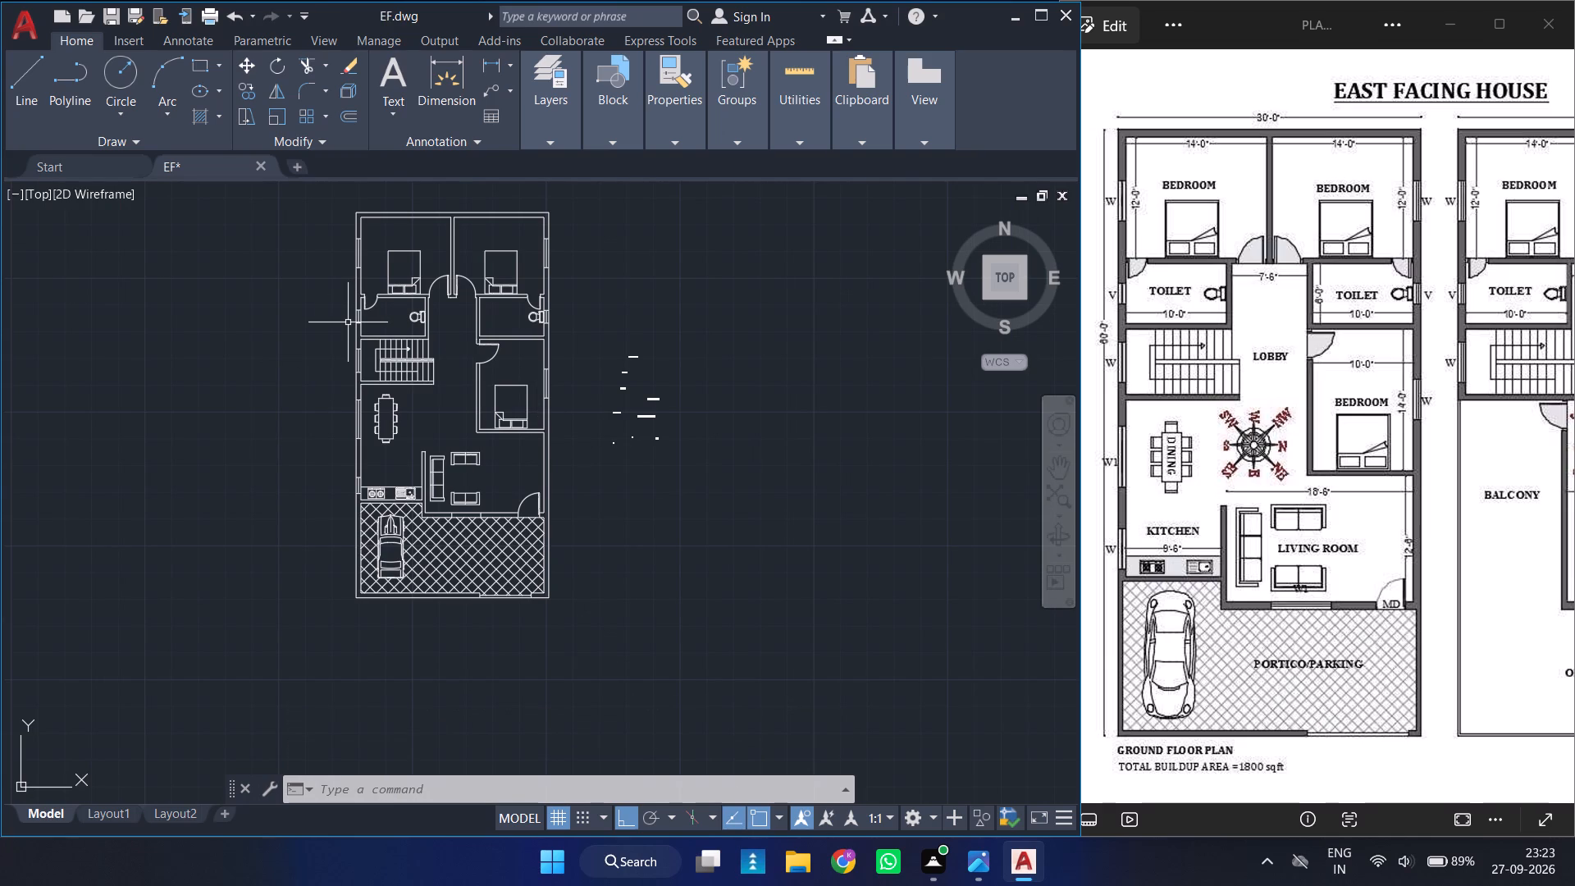
pyautogui.keyDown('ctrl'); pyautogui.scroll(3, 353, 244); pyautogui.keyUp('ctrl')
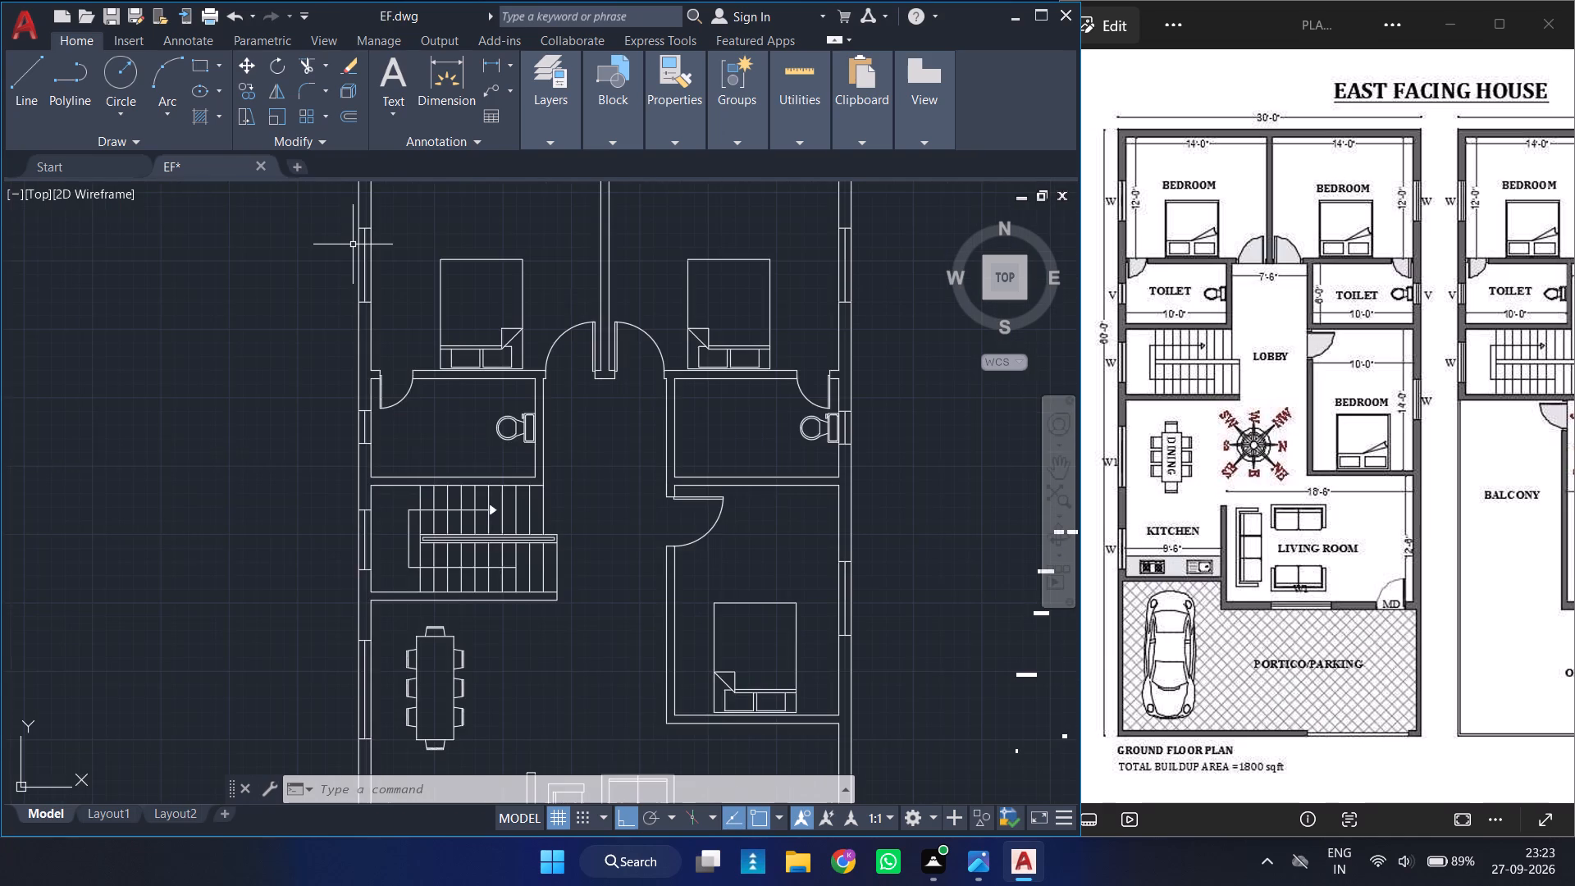
pyautogui.keyDown('ctrl'); pyautogui.scroll(4, 353, 244); pyautogui.keyUp('ctrl')
pyautogui.keyDown('ctrl'); pyautogui.scroll(-2, 353, 244); pyautogui.keyUp('ctrl')
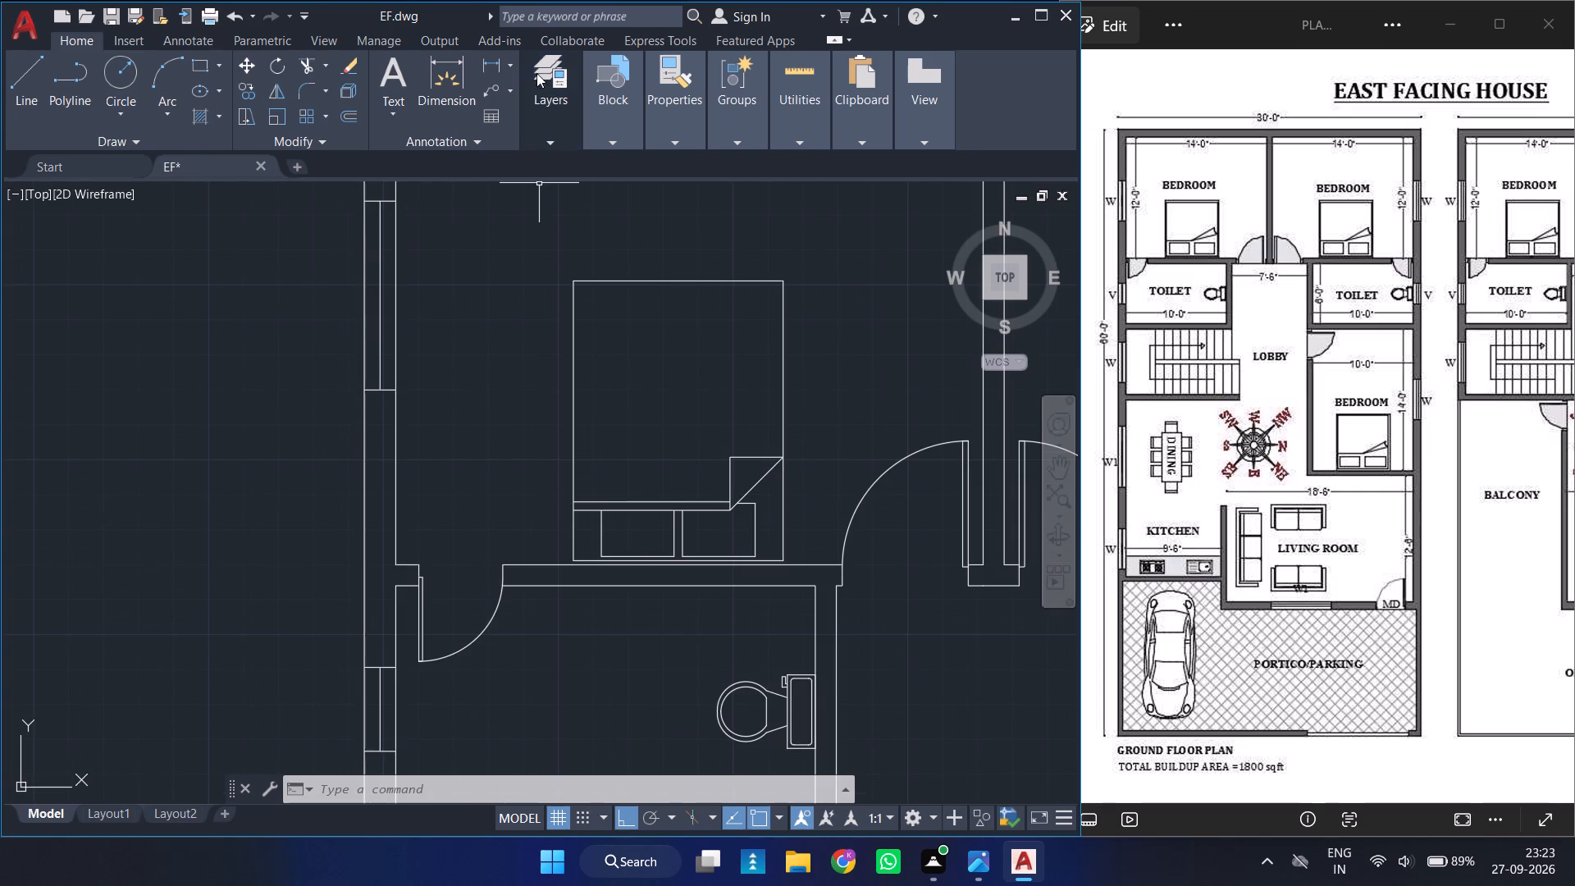
pyautogui.click(495, 64)
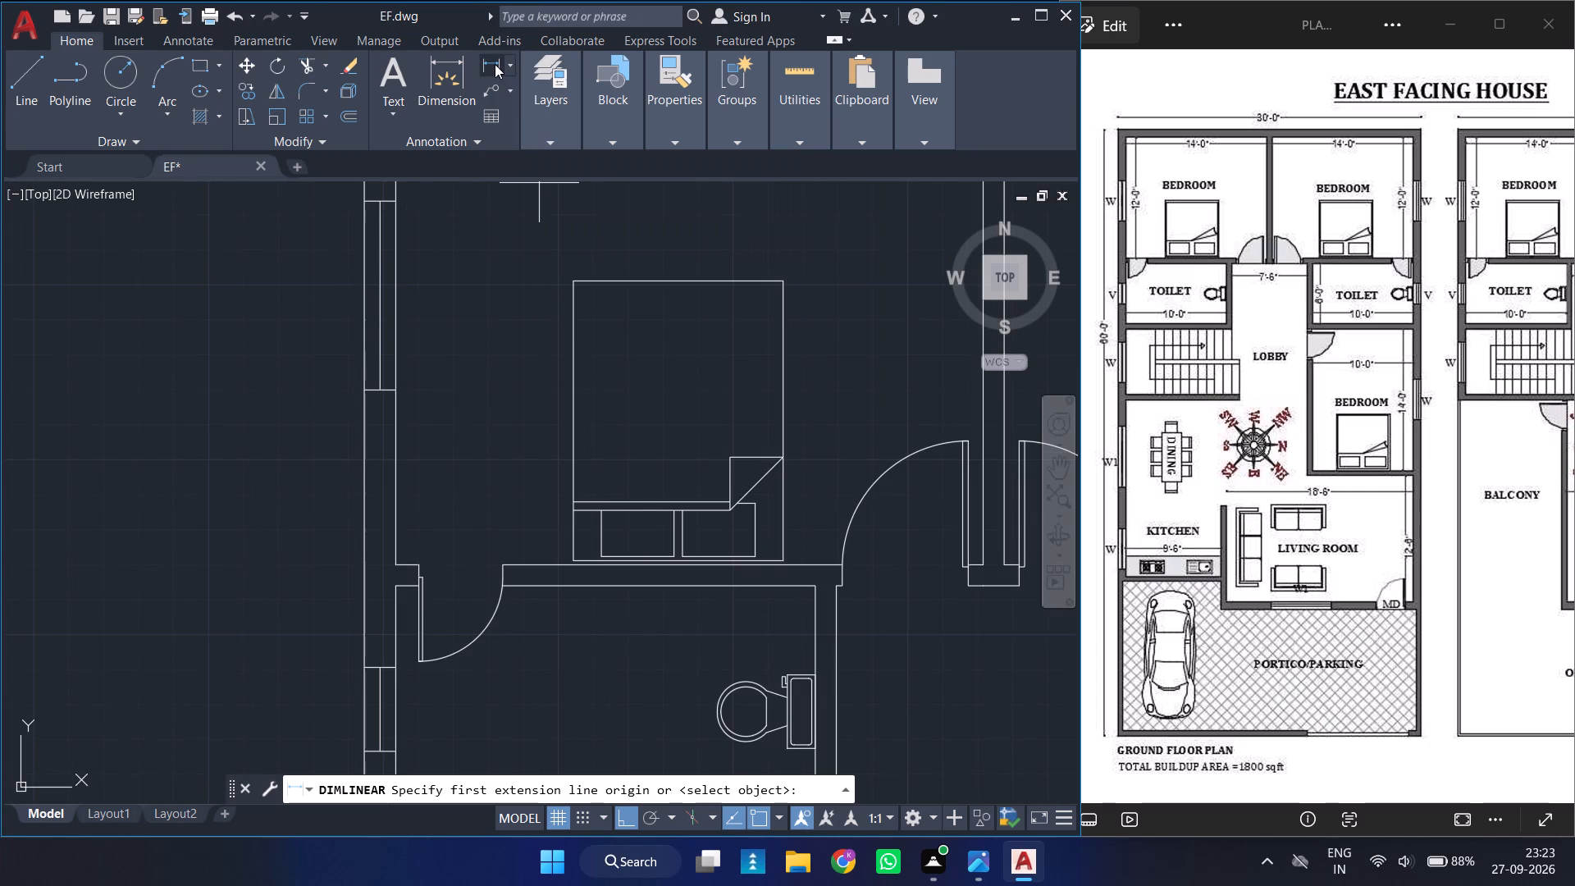
pyautogui.press('space')
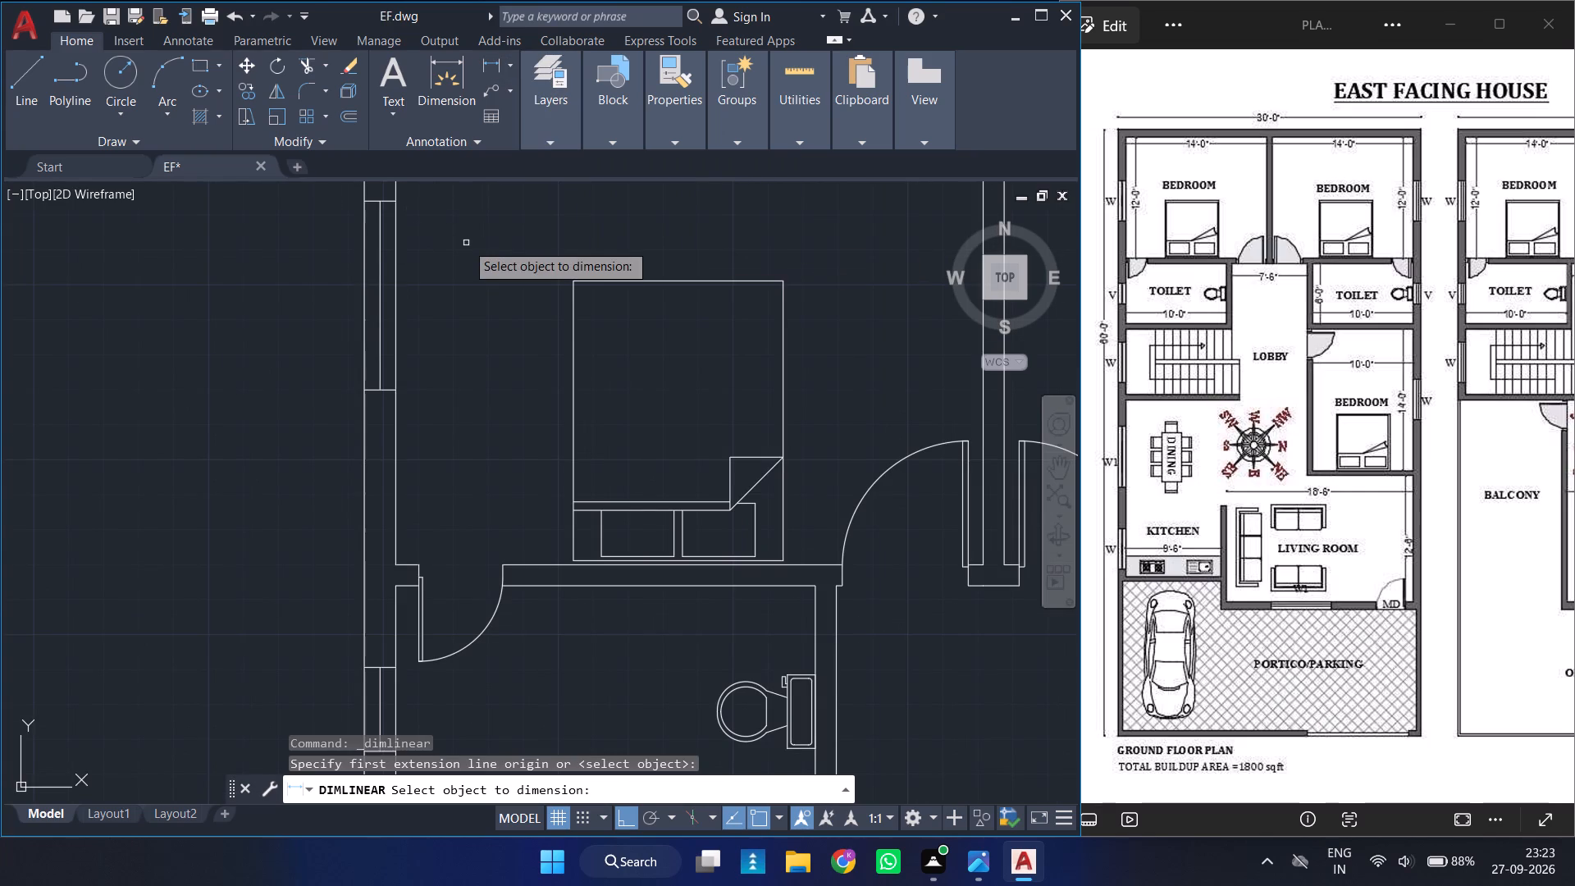
pyautogui.click(379, 254)
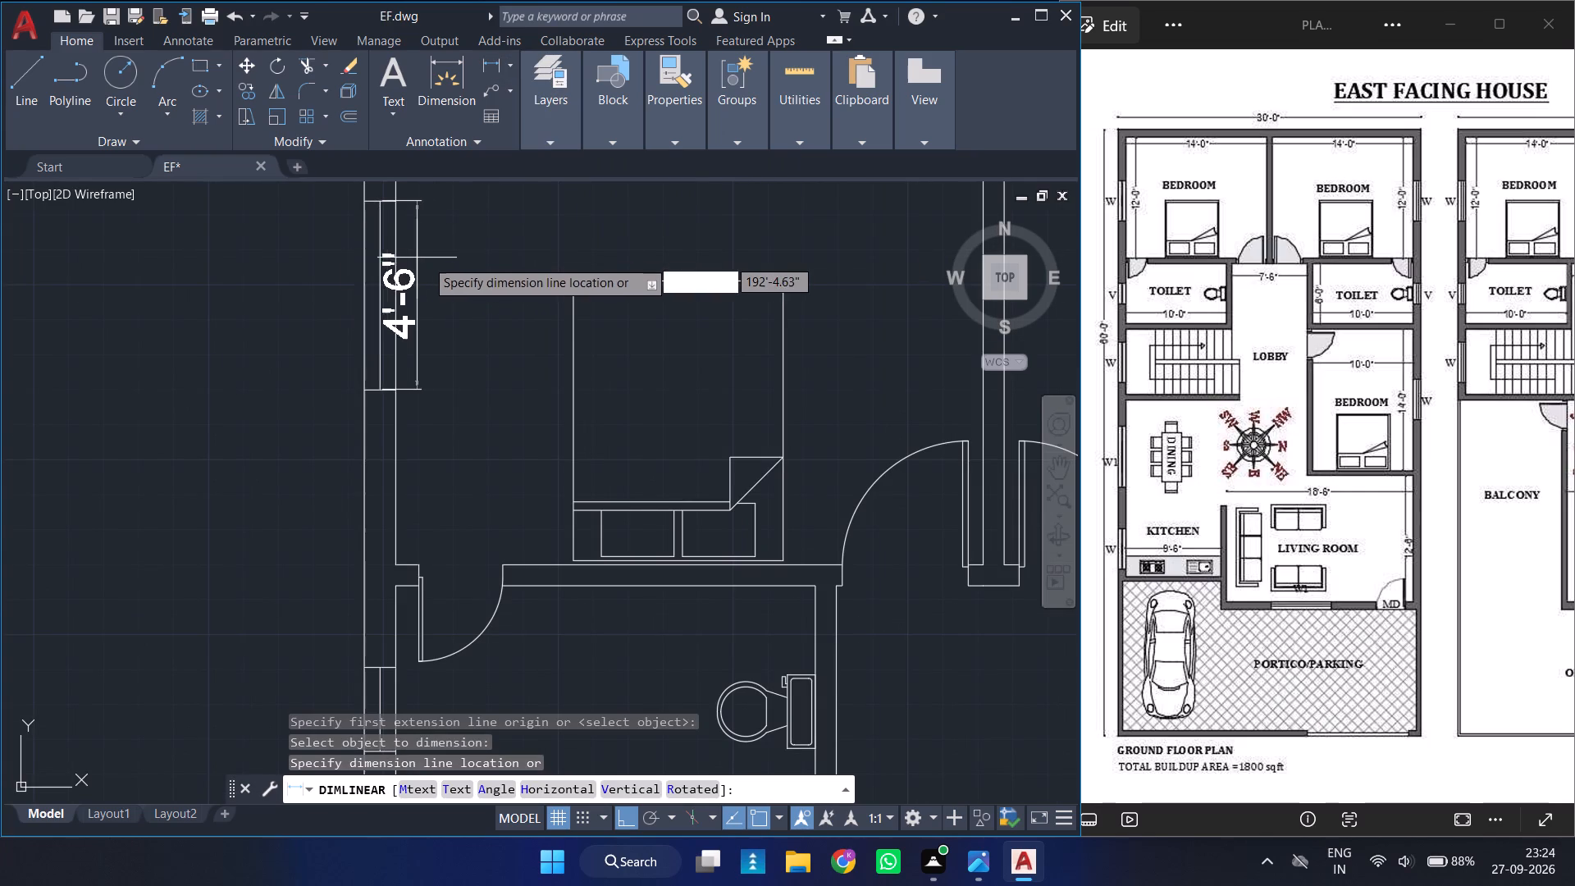
pyautogui.press('Escape')
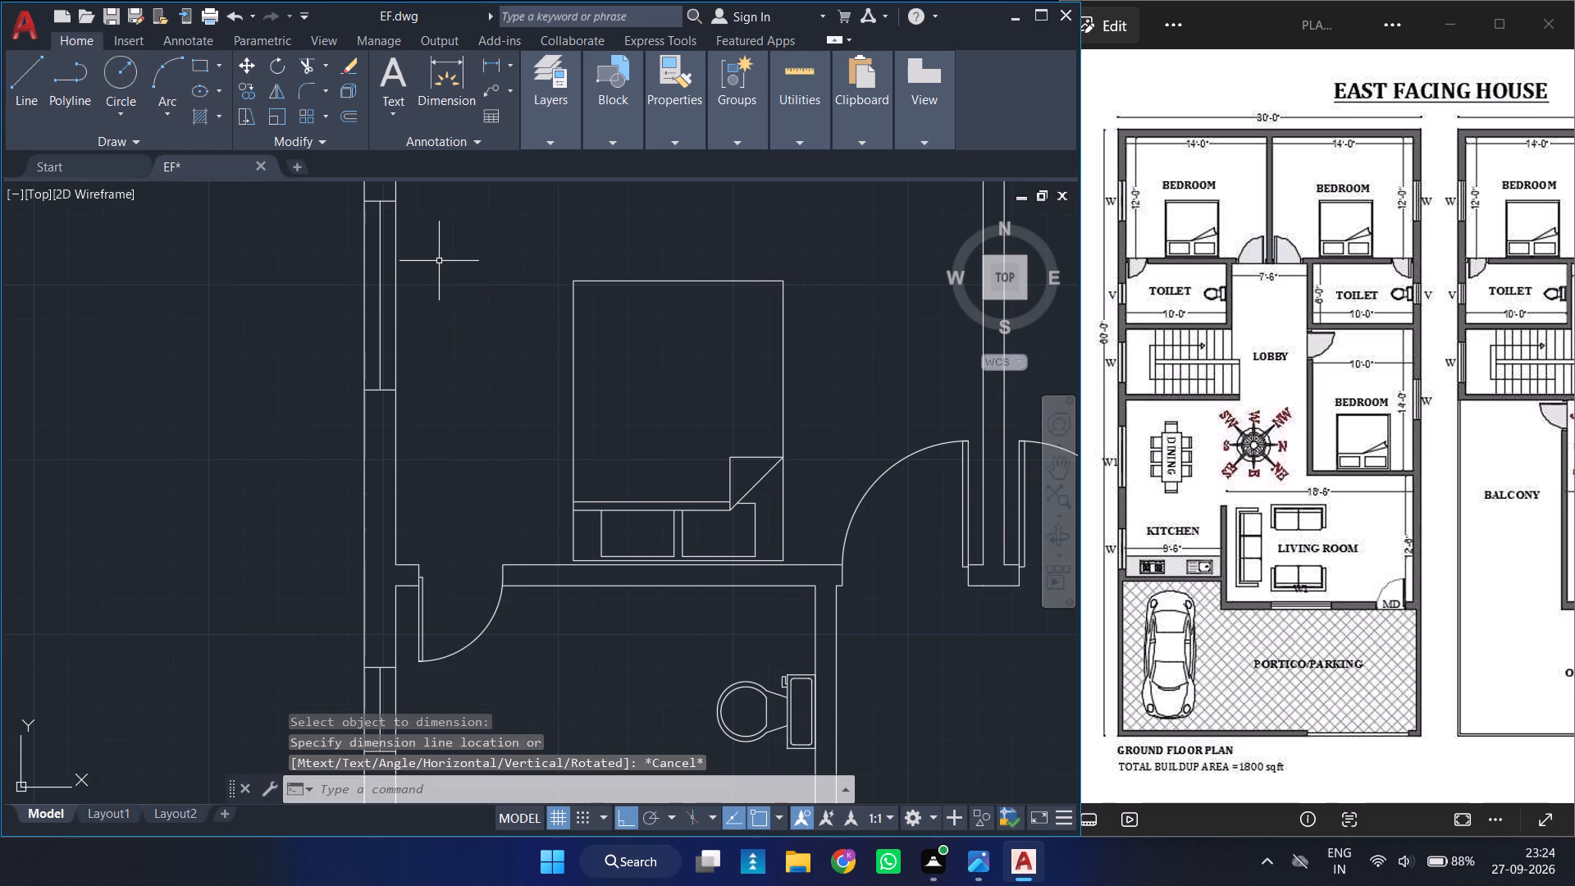
# Delete the centre line and upper end line of the kitchen window in the left outer wall.
pyautogui.keyDown('ctrl'); pyautogui.scroll(-2, 439, 261); pyautogui.keyUp('ctrl')
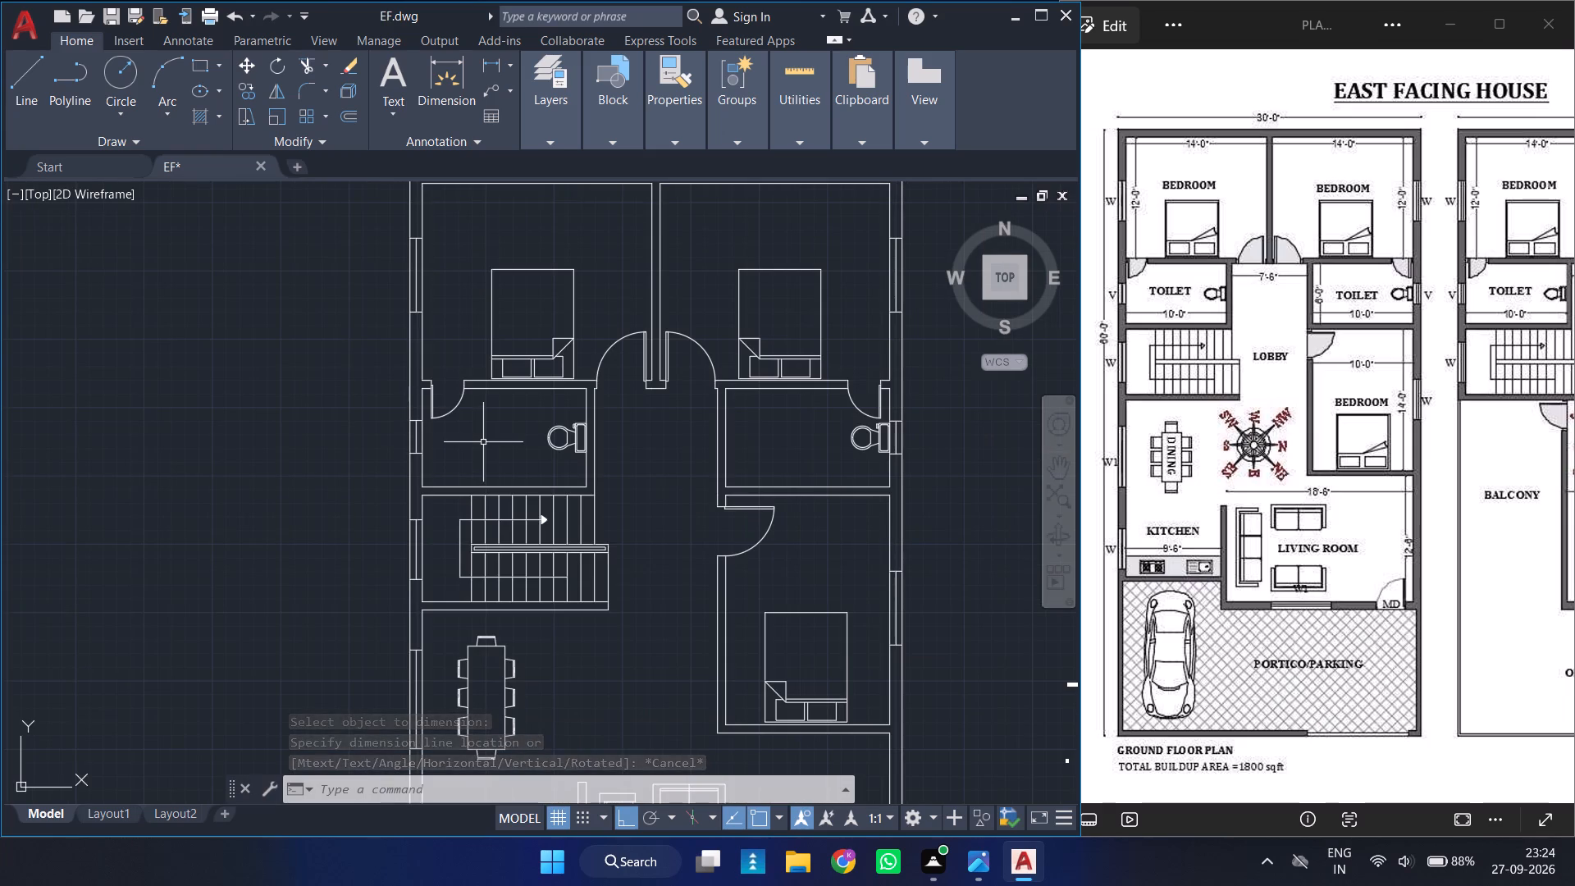
pyautogui.keyDown('ctrl'); pyautogui.scroll(-2, 483, 442); pyautogui.keyUp('ctrl')
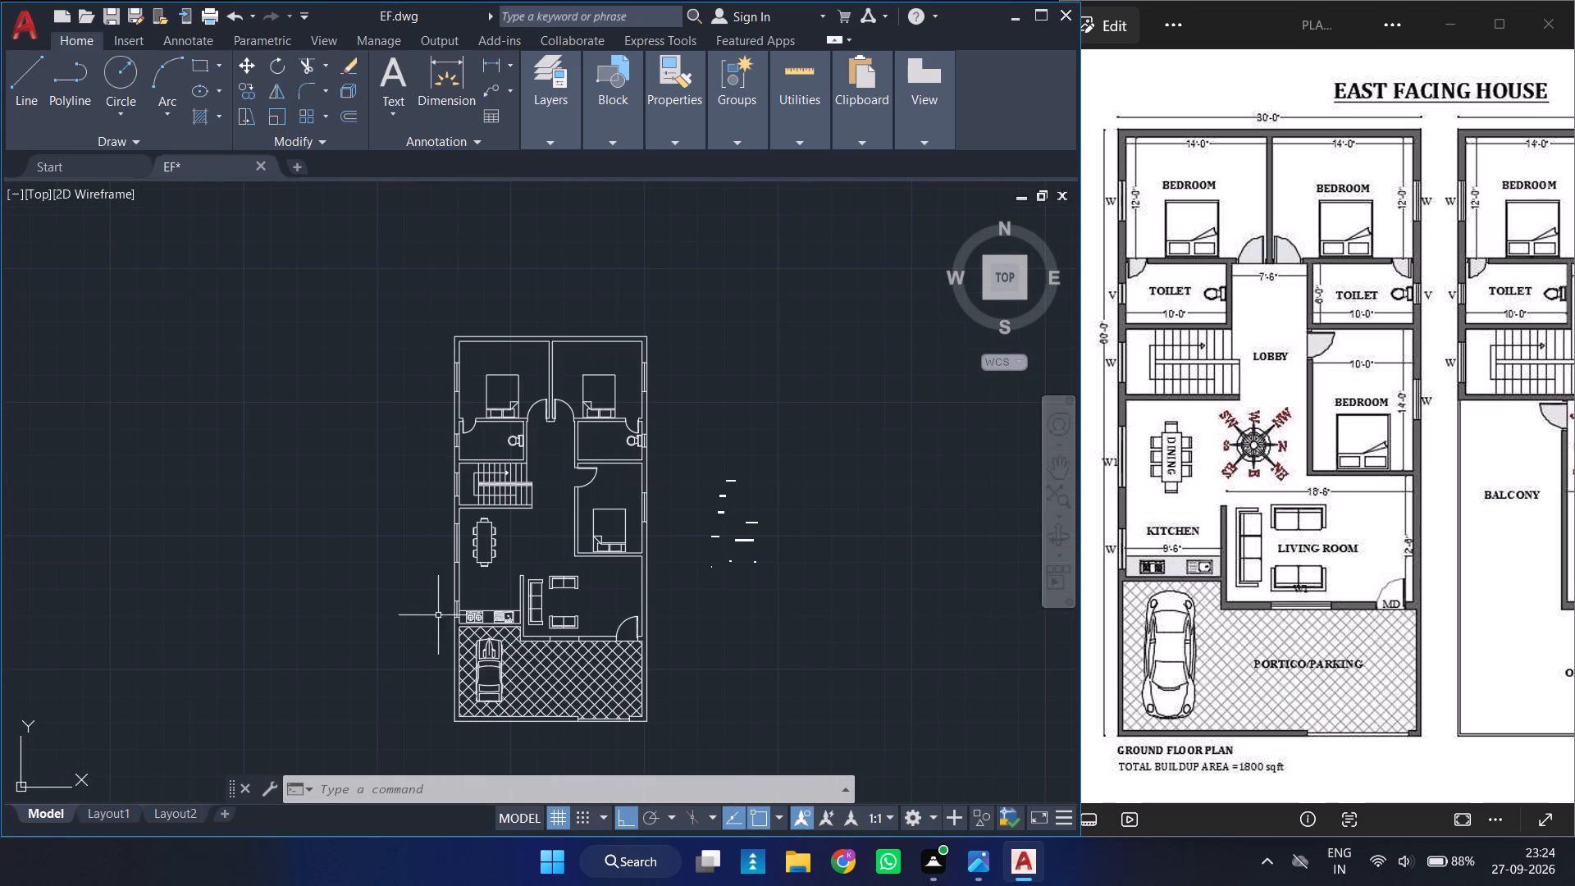
pyautogui.keyDown('ctrl'); pyautogui.scroll(3, 450, 620); pyautogui.keyUp('ctrl')
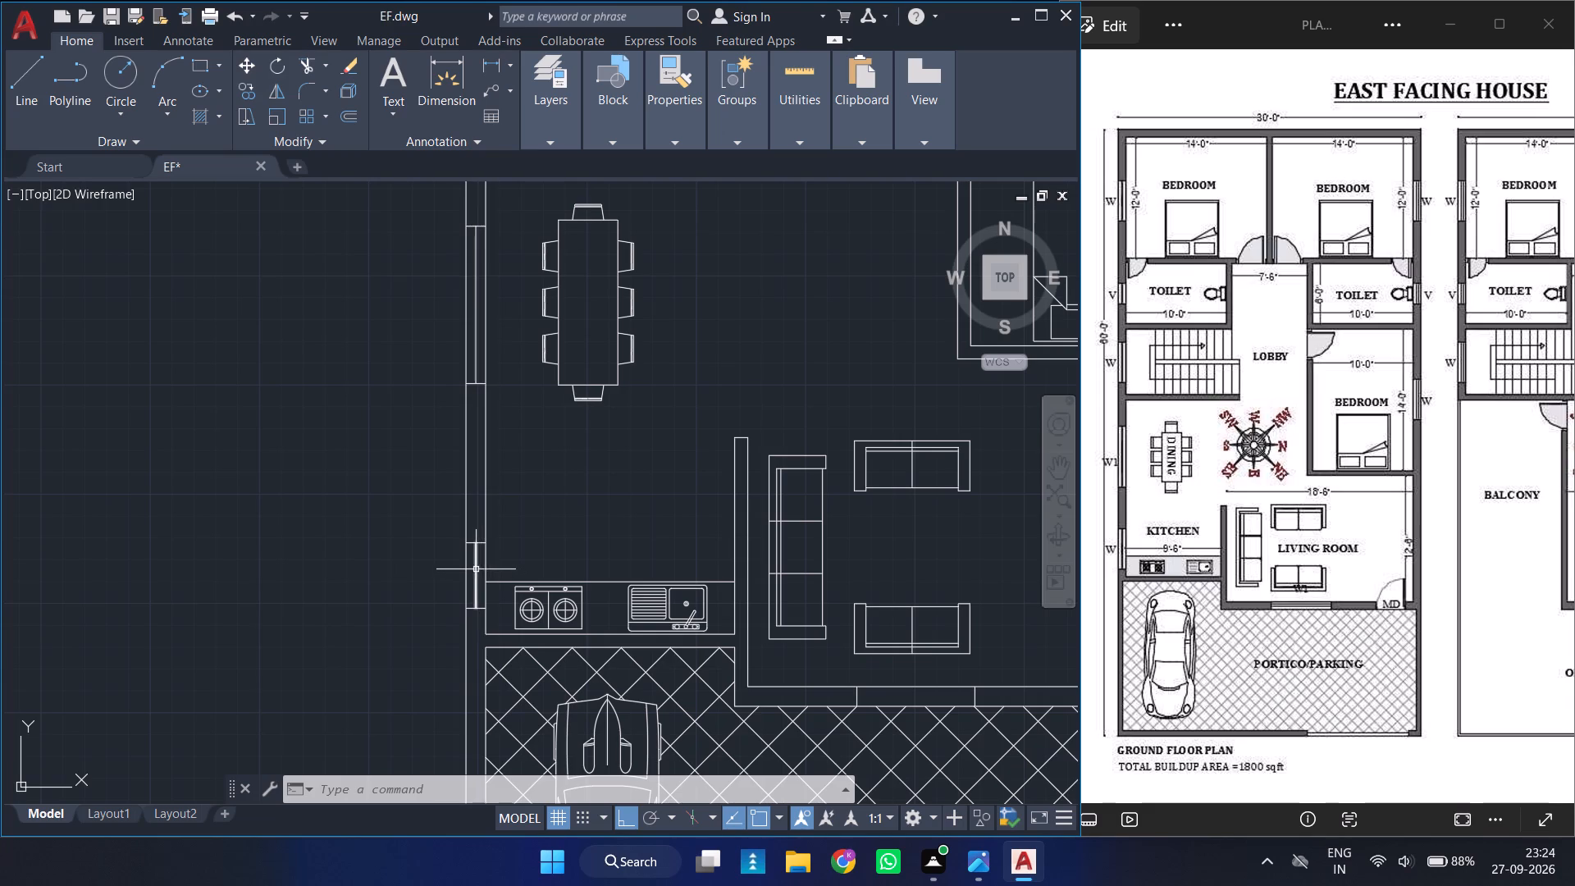
pyautogui.click(482, 533)
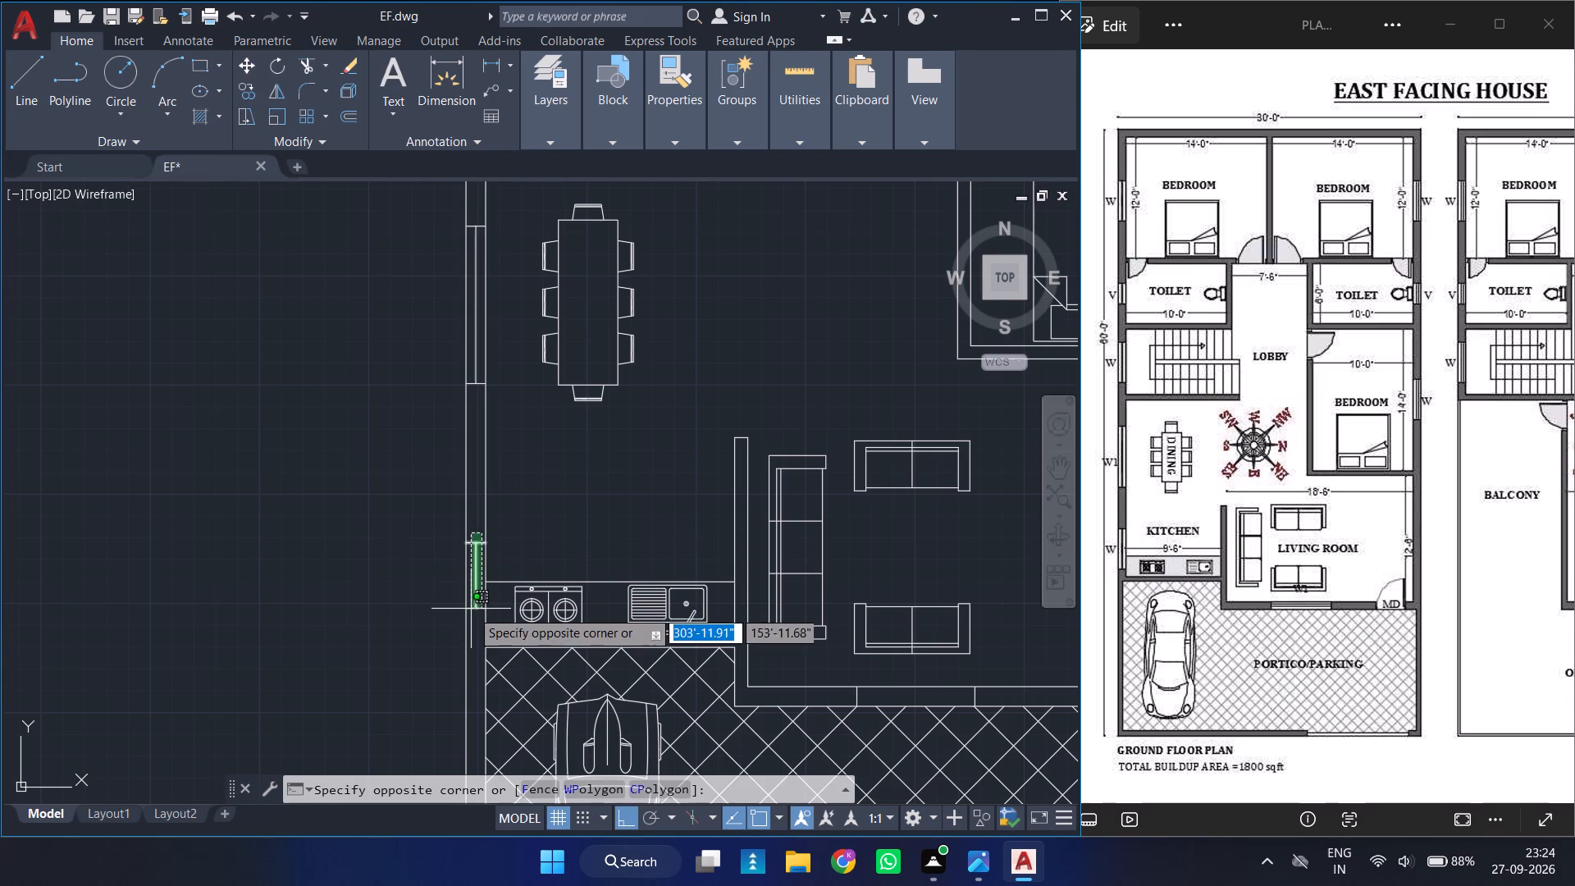
pyautogui.click(472, 604)
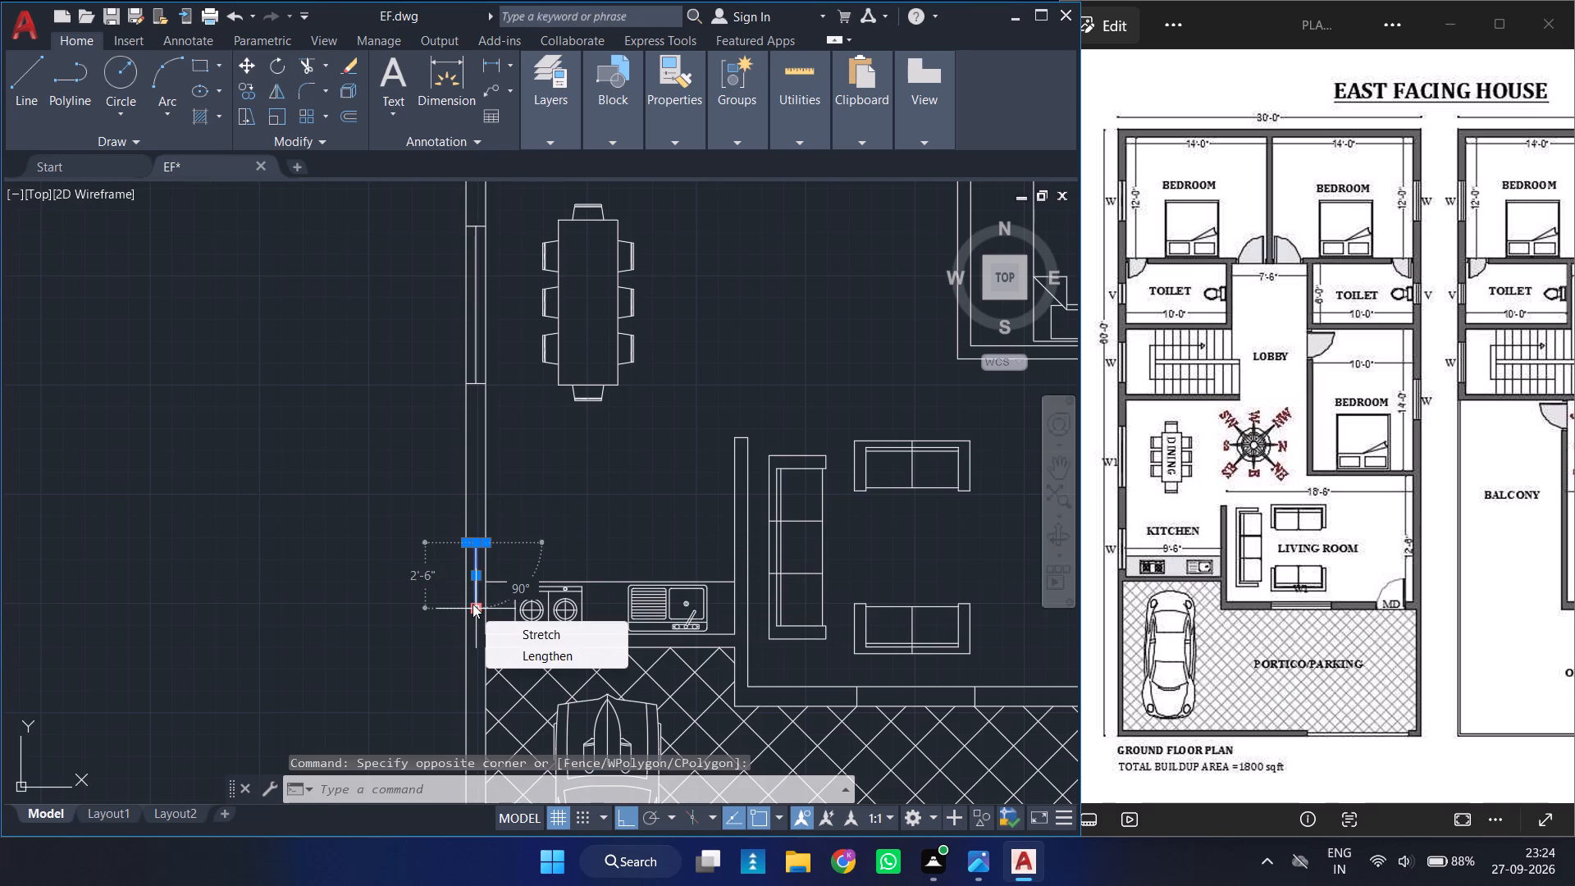
pyautogui.press('Delete')
pyautogui.press('Delete')
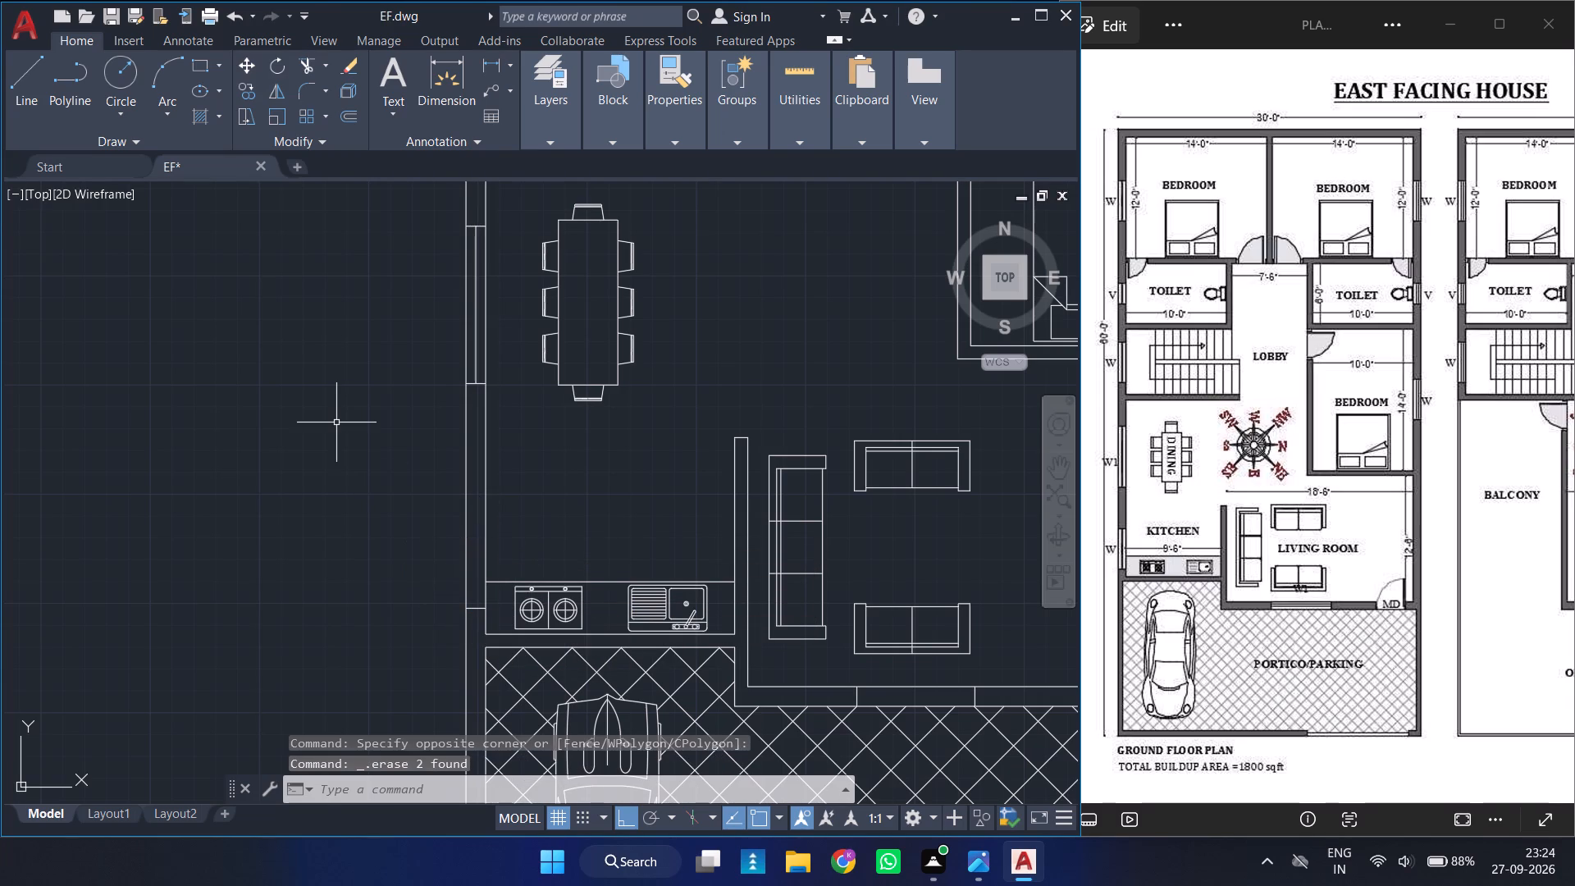
# Offset the kitchen window's remaining lower end line 3' upward within the left outer wall.
pyautogui.press('o')
pyautogui.press('Return')
pyautogui.write("3'")
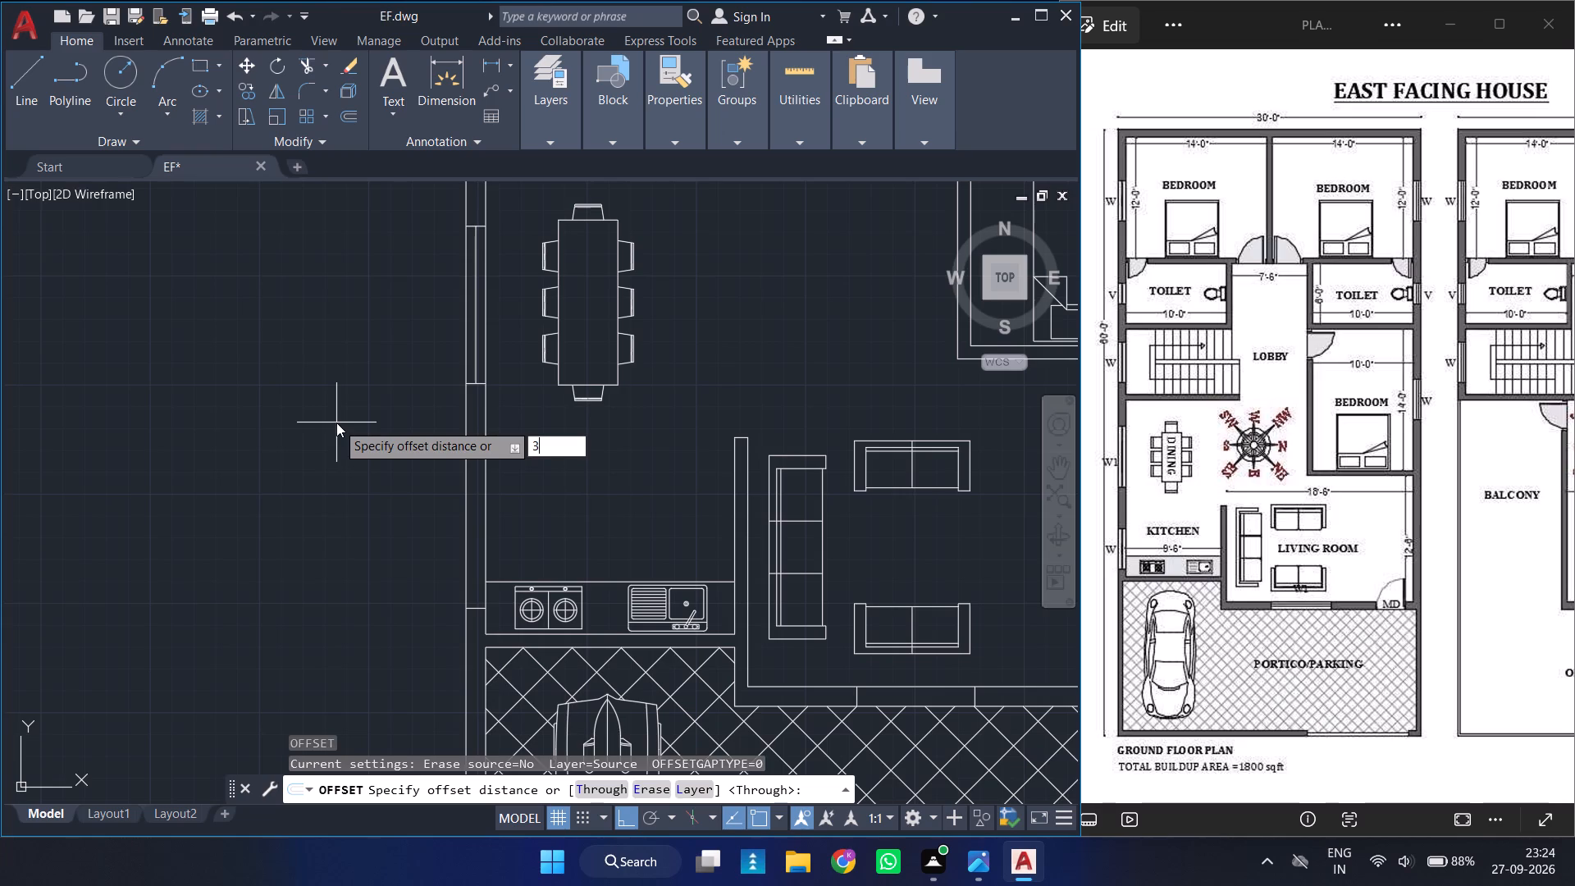
pyautogui.press('Return')
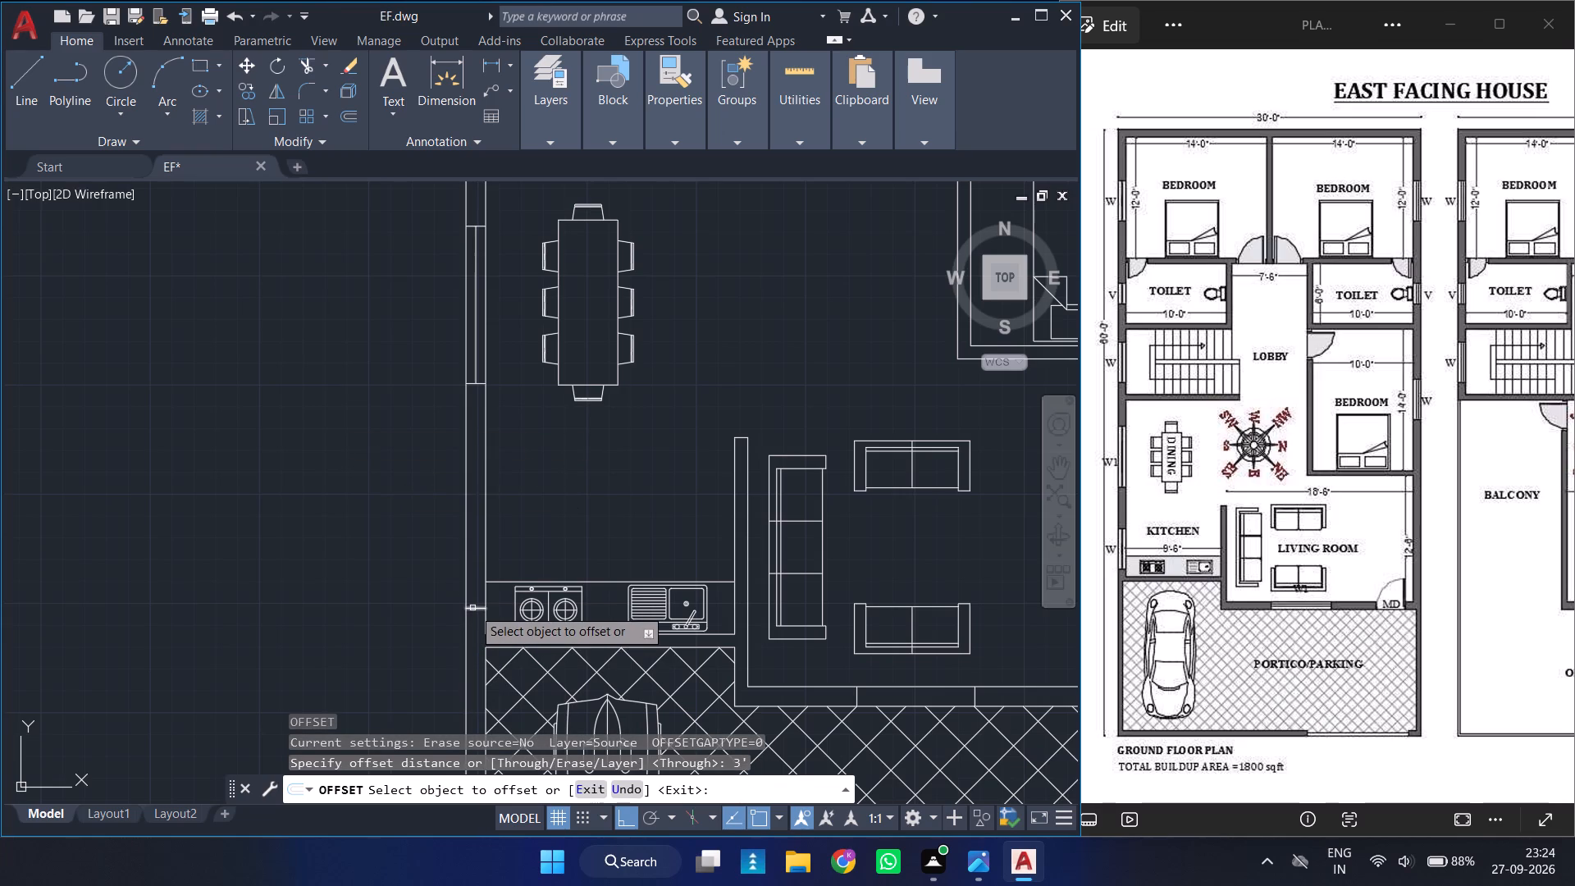
pyautogui.click(472, 608)
pyautogui.click(495, 500)
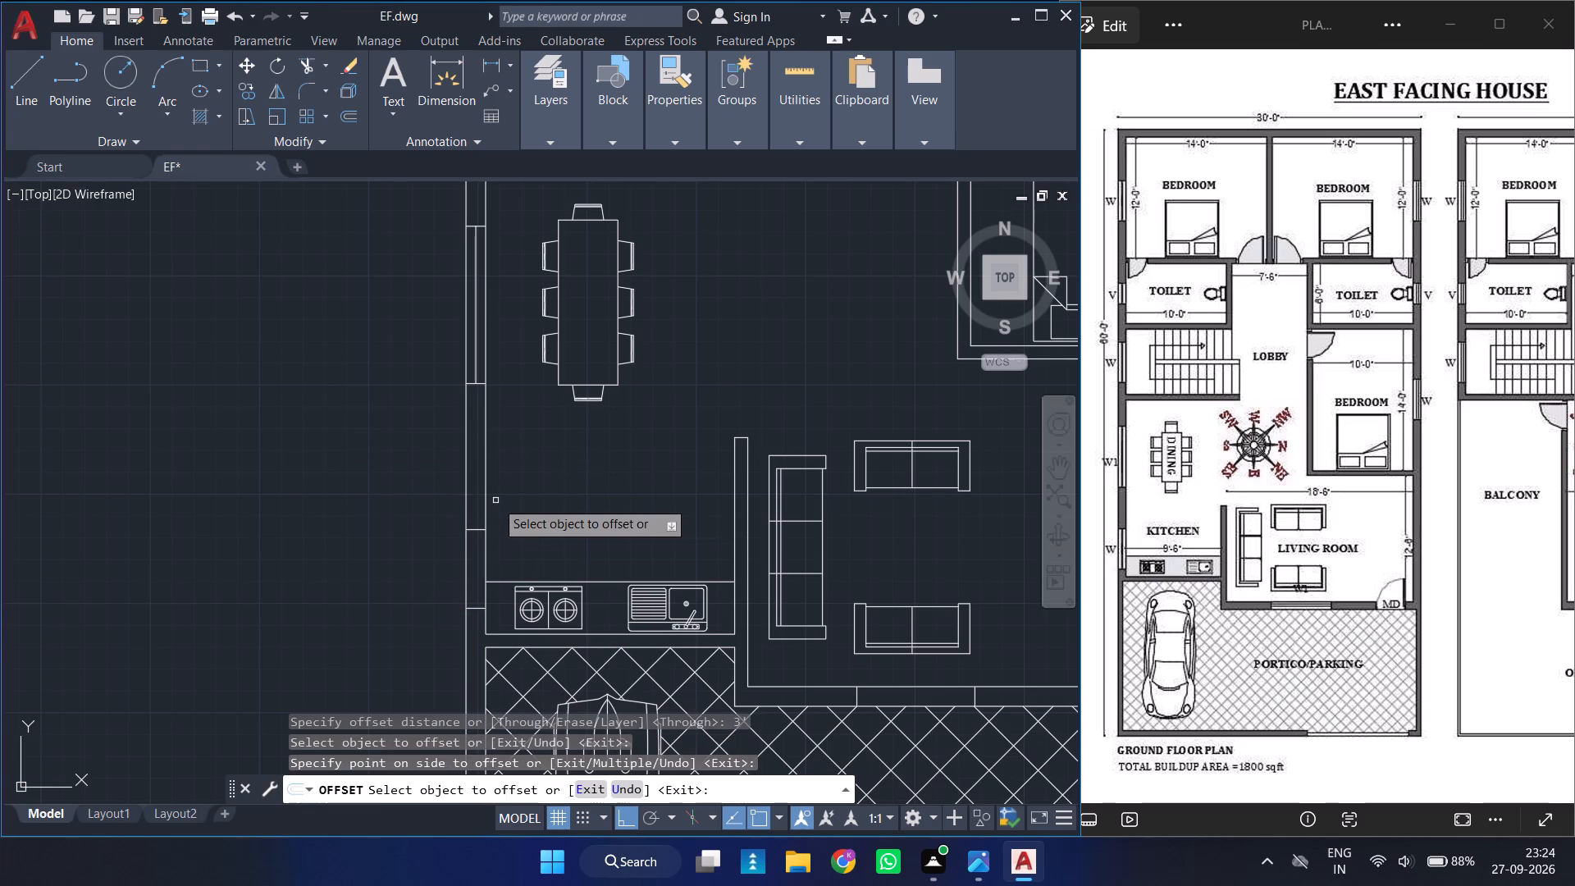
pyautogui.keyDown('ctrl'); pyautogui.scroll(-3, 525, 535); pyautogui.keyUp('ctrl')
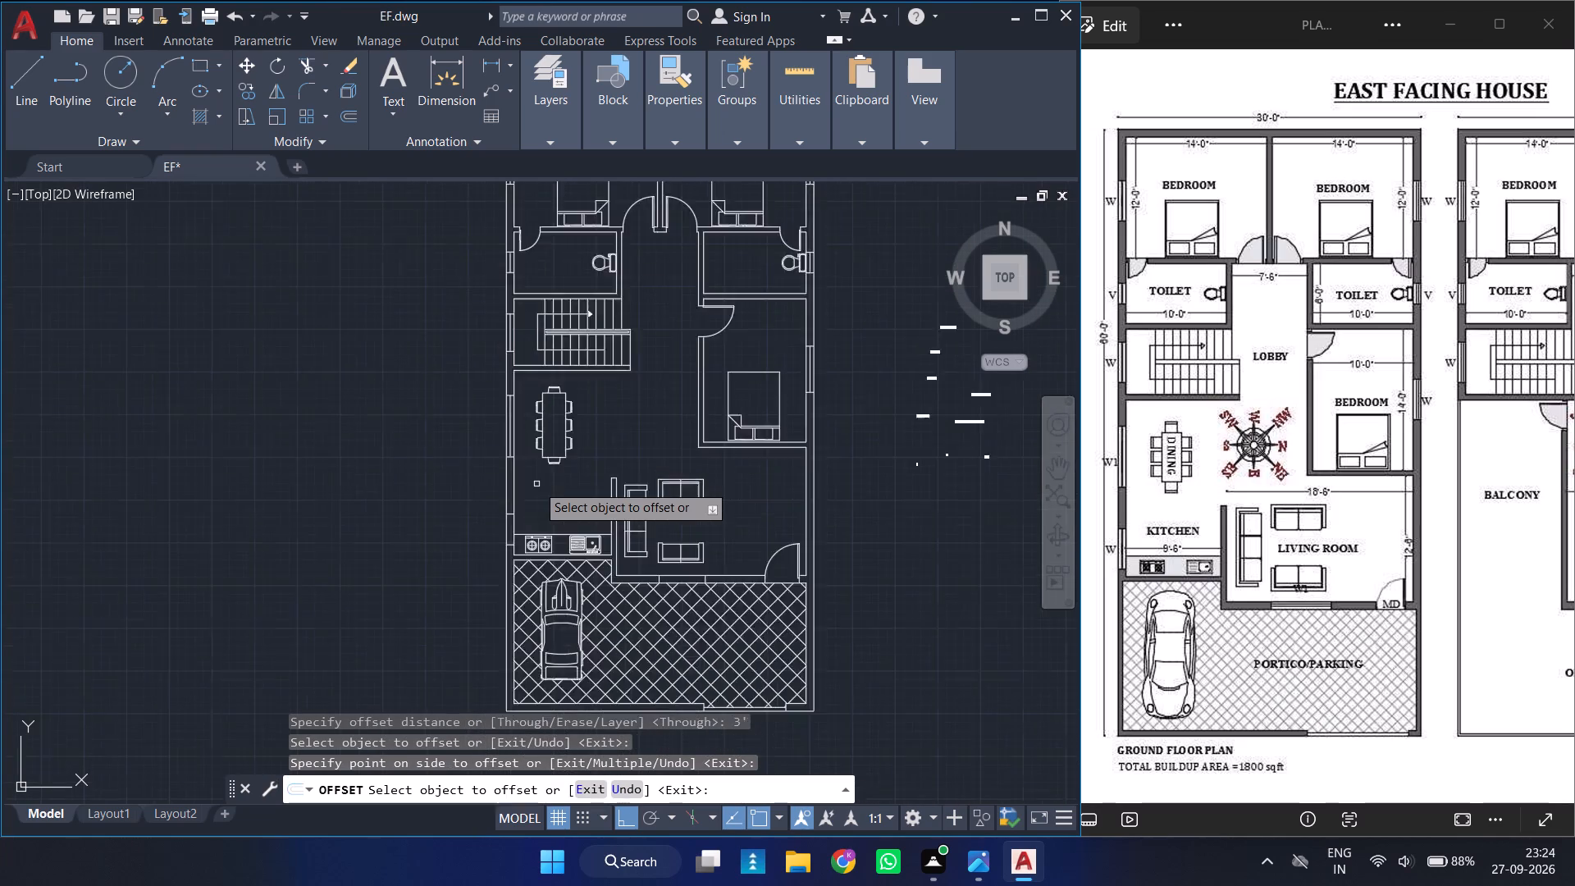
pyautogui.keyDown('ctrl'); pyautogui.scroll(4, 528, 368); pyautogui.keyUp('ctrl')
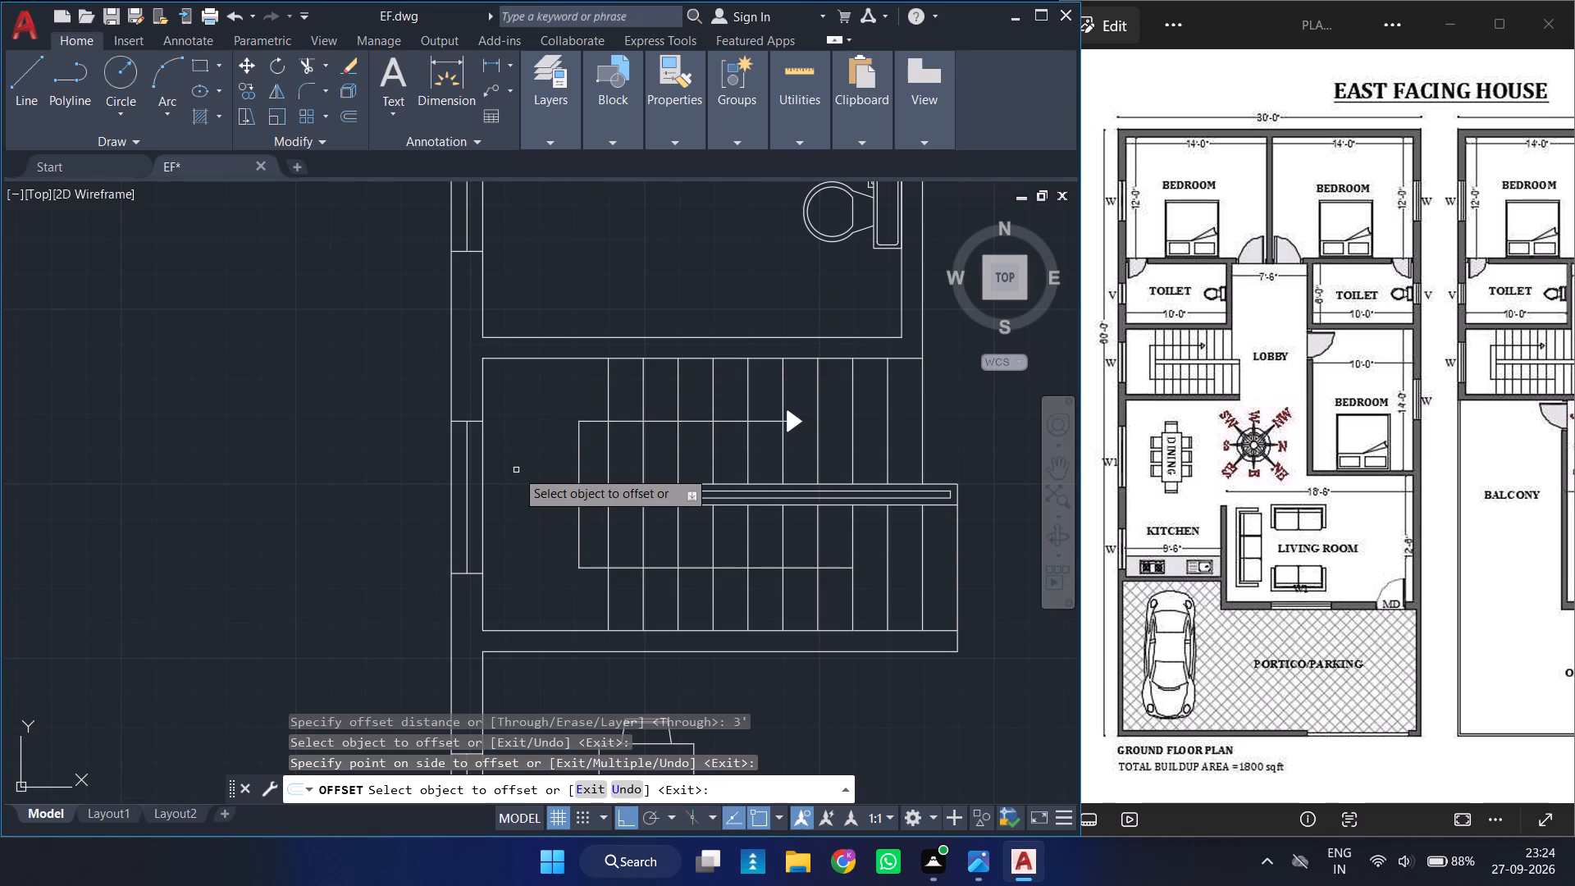
pyautogui.keyDown('ctrl'); pyautogui.scroll(-2, 516, 470); pyautogui.keyUp('ctrl')
pyautogui.press('Escape')
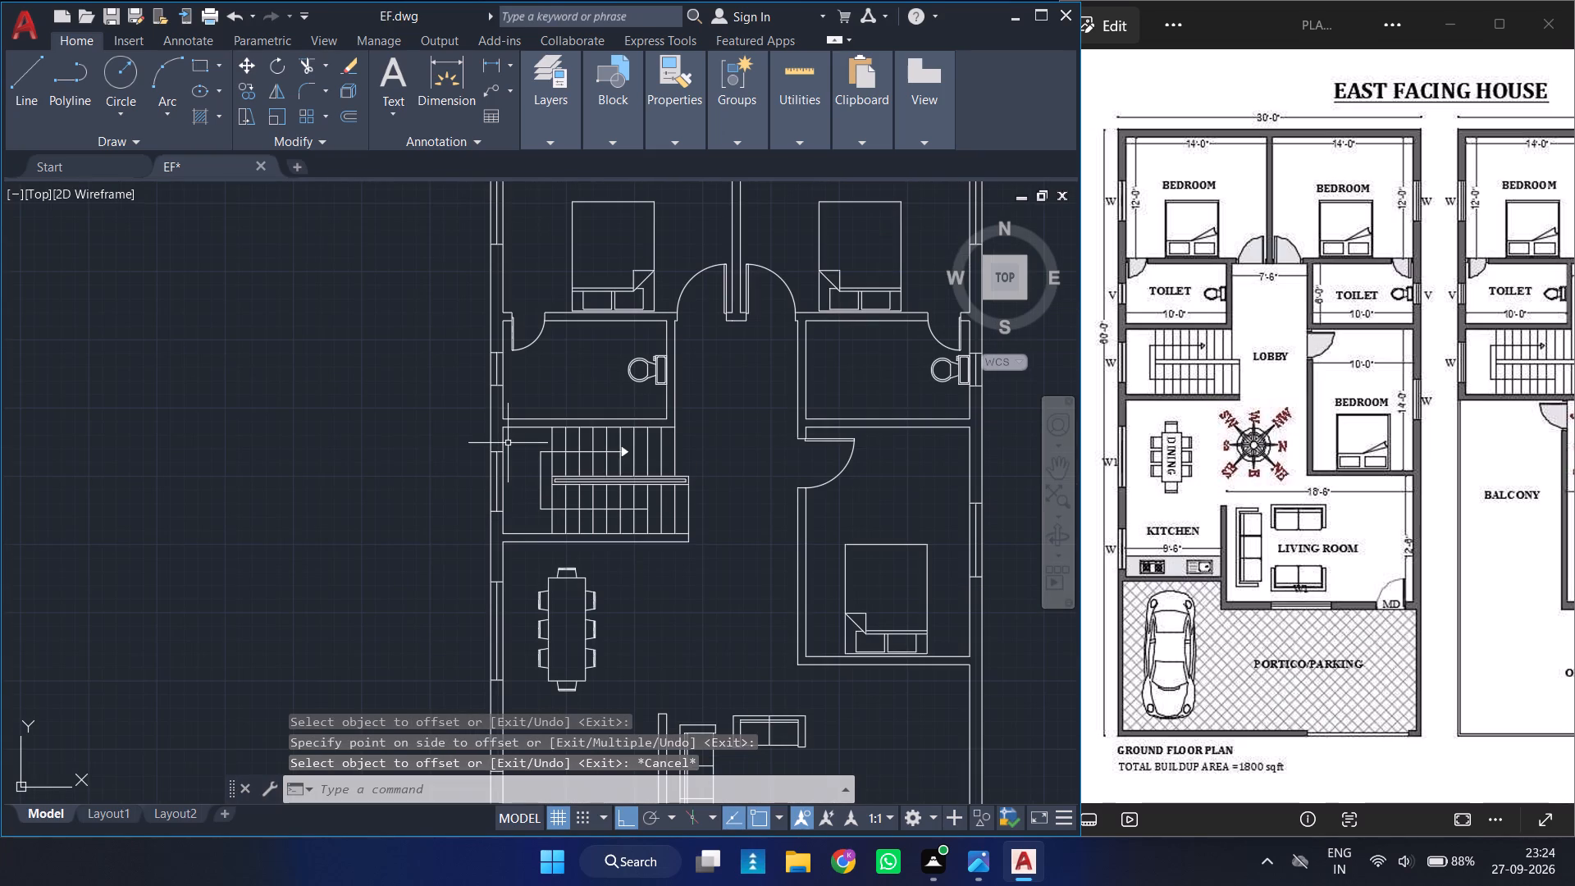
# Quick-measure the staircase and upper-left bedroom windows along the plan's left outer wall.
pyautogui.click(814, 78)
pyautogui.click(817, 155)
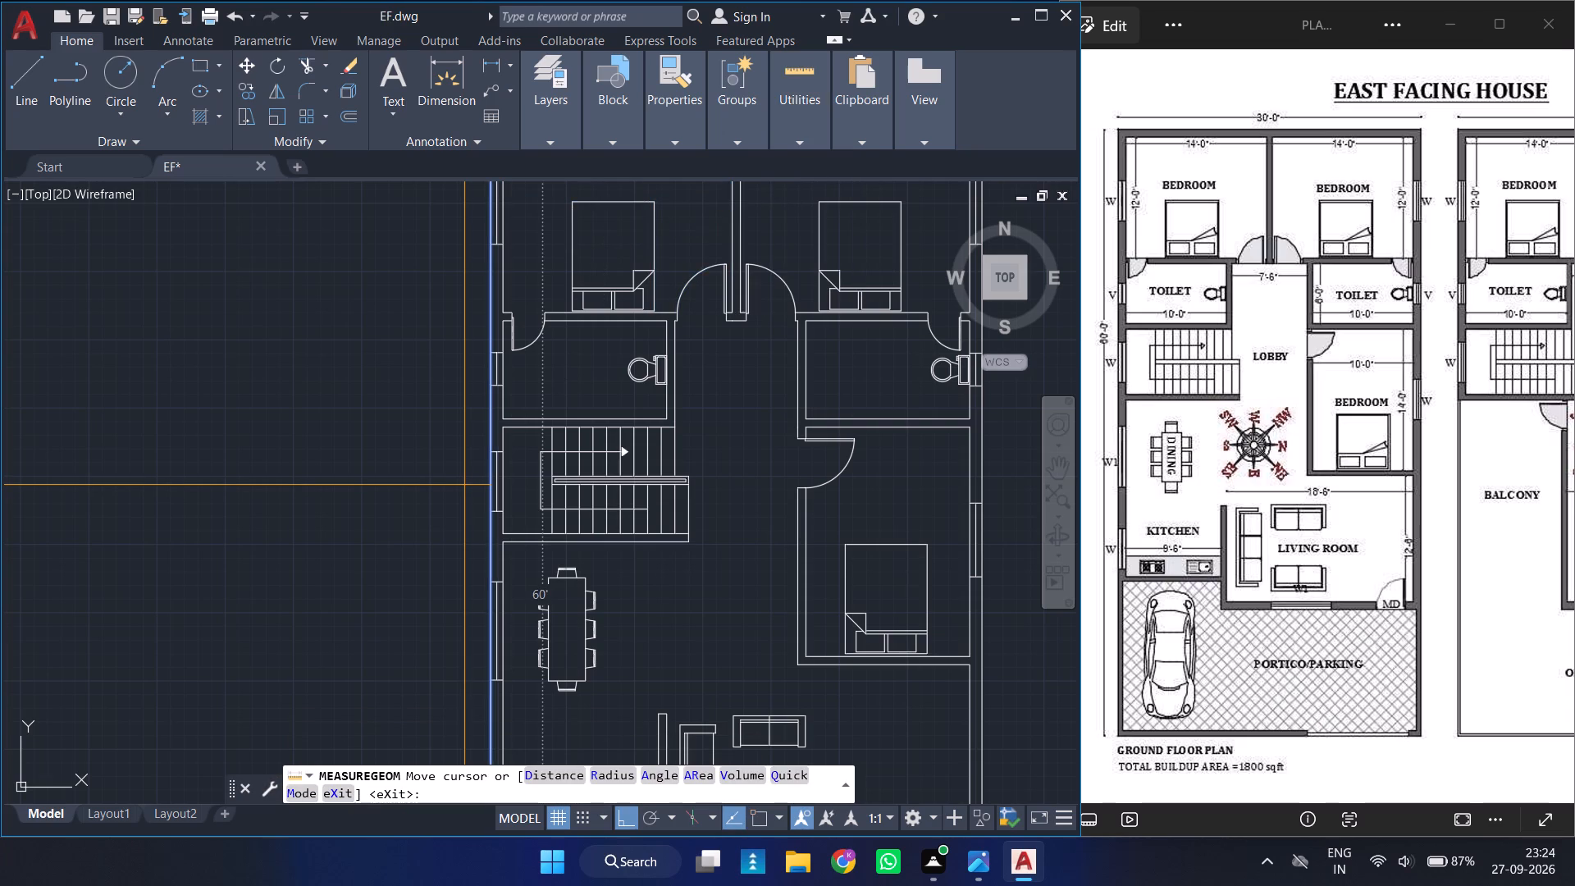
pyautogui.keyDown('ctrl'); pyautogui.scroll(4, 464, 485); pyautogui.keyUp('ctrl')
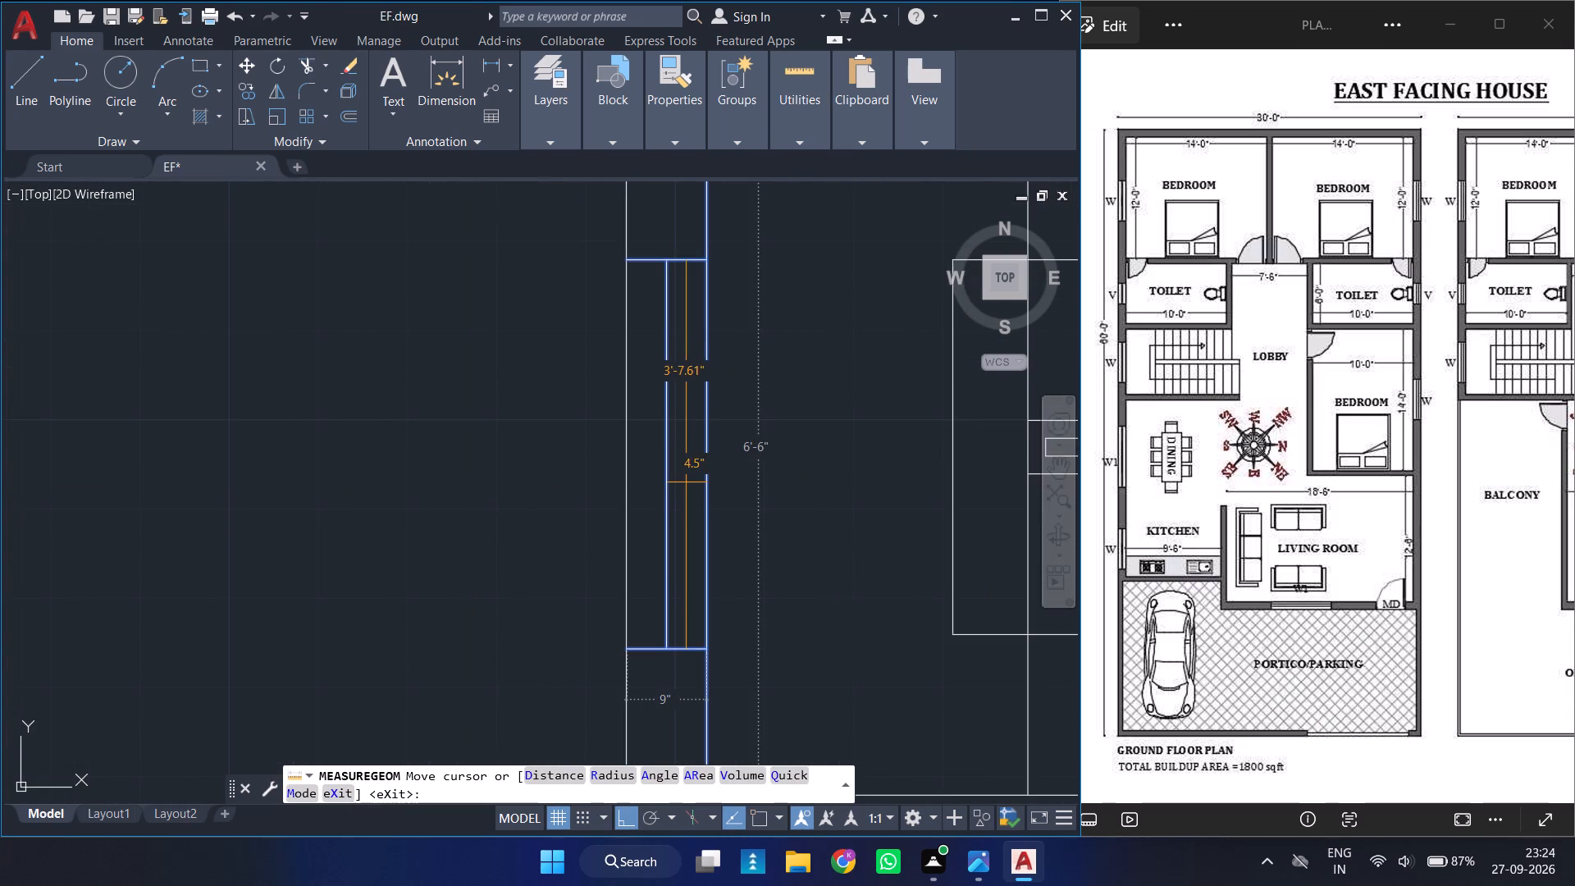
pyautogui.keyDown('ctrl'); pyautogui.scroll(-3, 686, 482); pyautogui.keyUp('ctrl')
pyautogui.keyDown('ctrl'); pyautogui.scroll(-2, 894, 539); pyautogui.keyUp('ctrl')
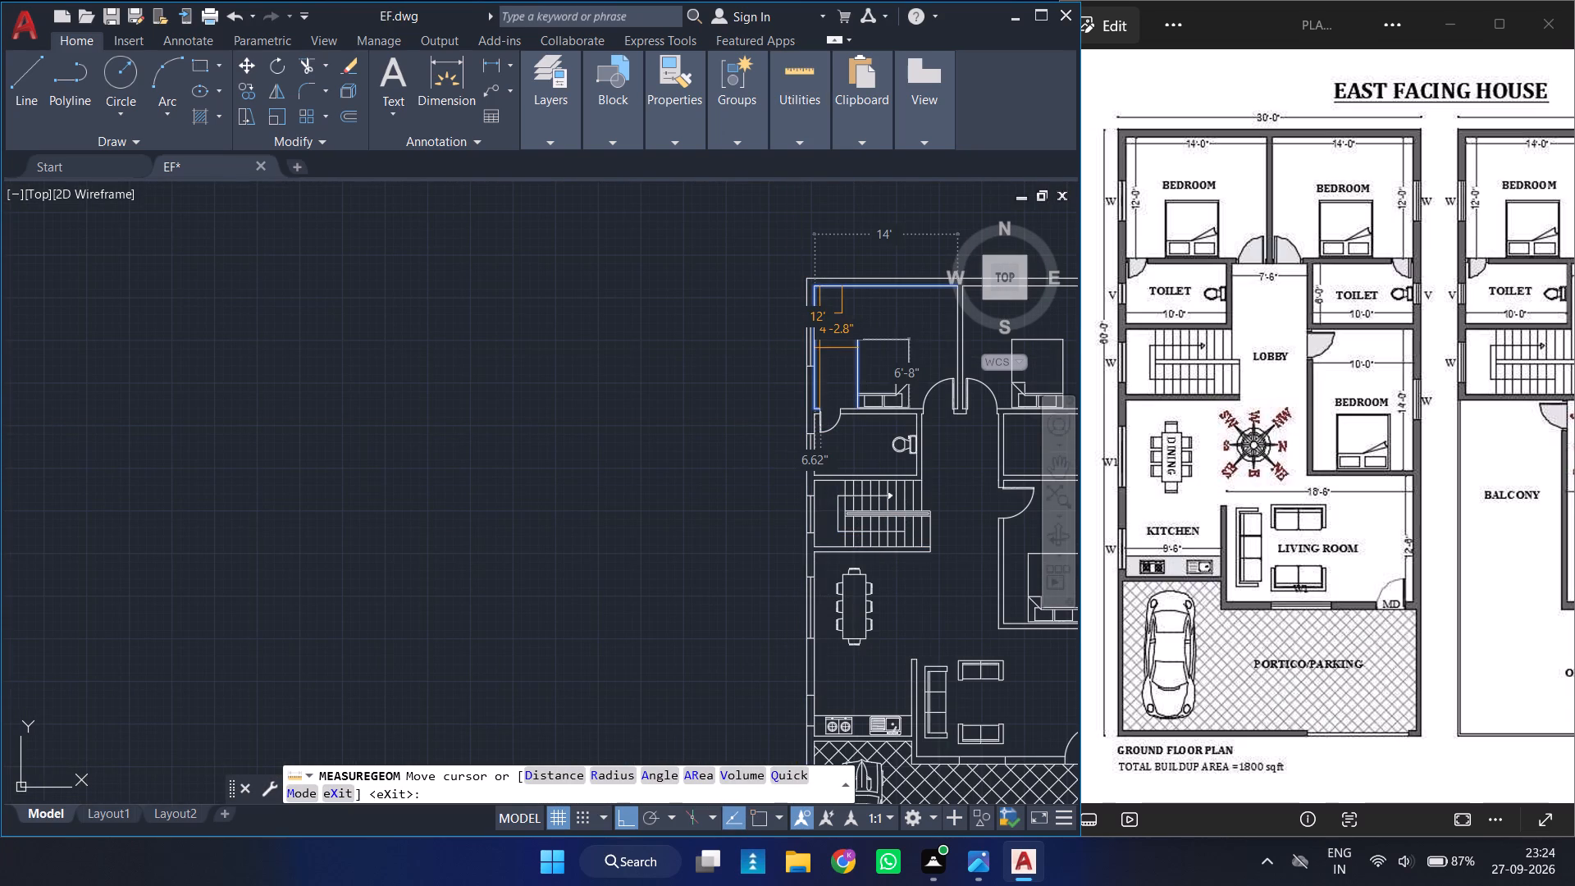
pyautogui.keyDown('ctrl'); pyautogui.scroll(3, 817, 348); pyautogui.keyUp('ctrl')
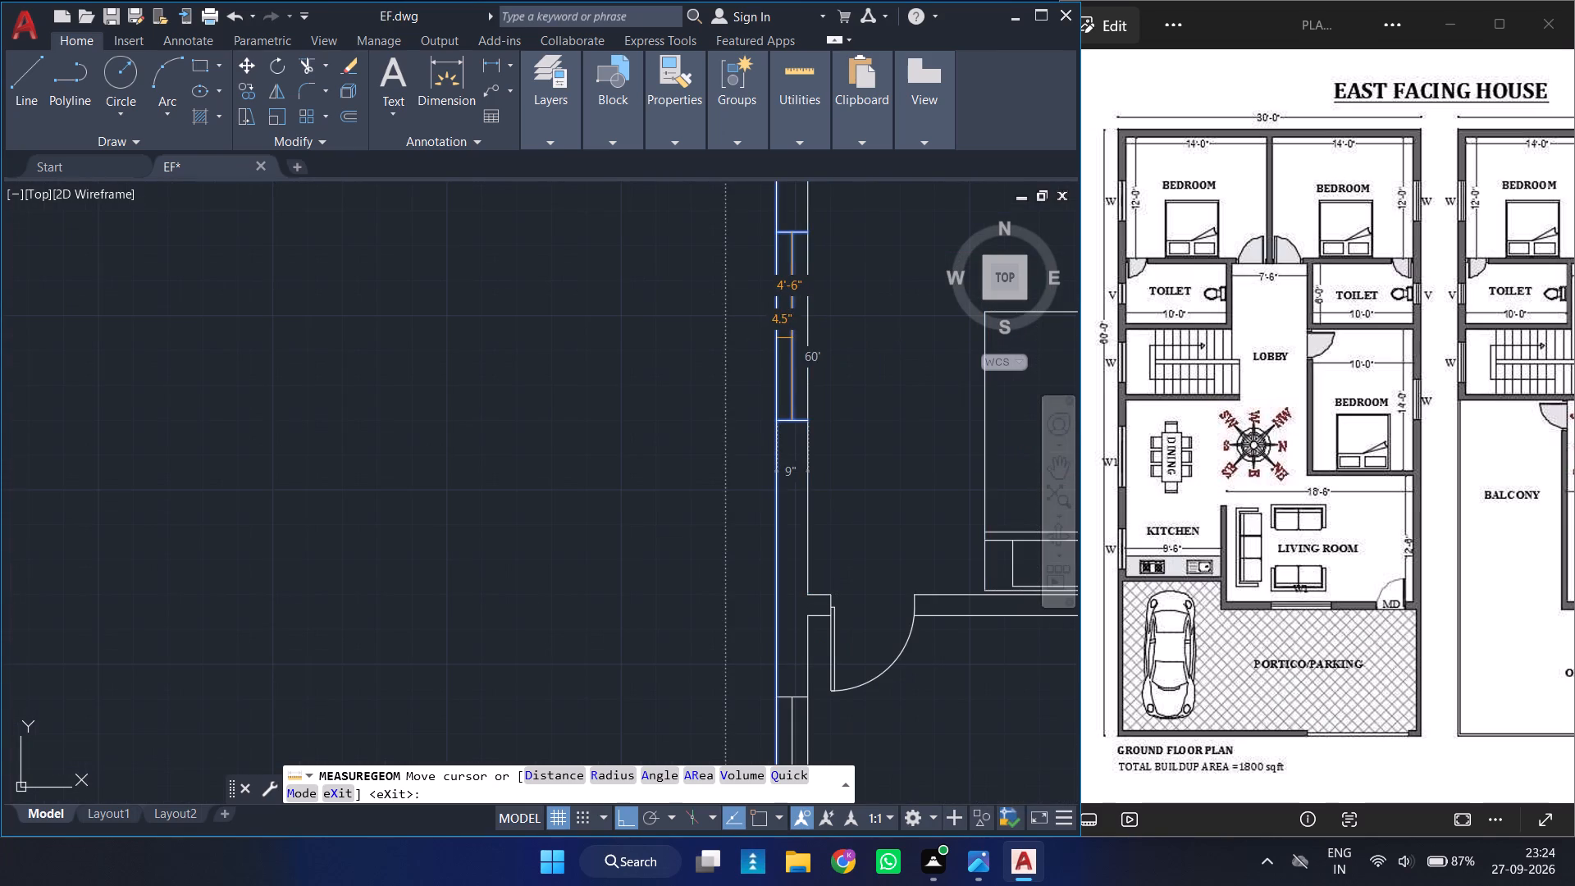
pyautogui.keyDown('ctrl'); pyautogui.scroll(-2, 792, 338); pyautogui.keyUp('ctrl')
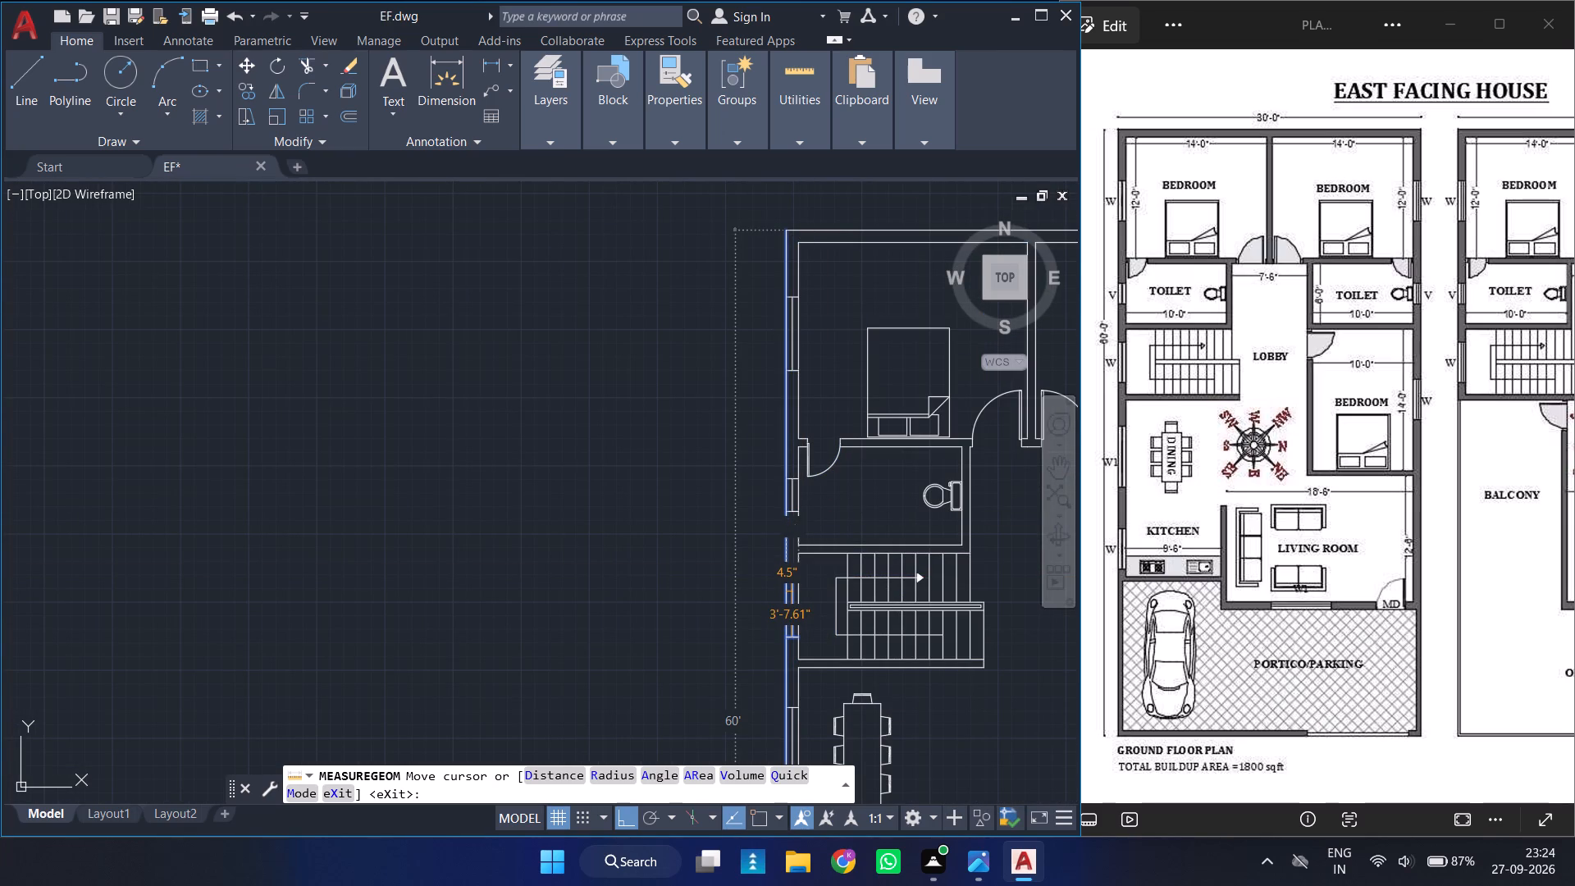
pyautogui.press('Escape')
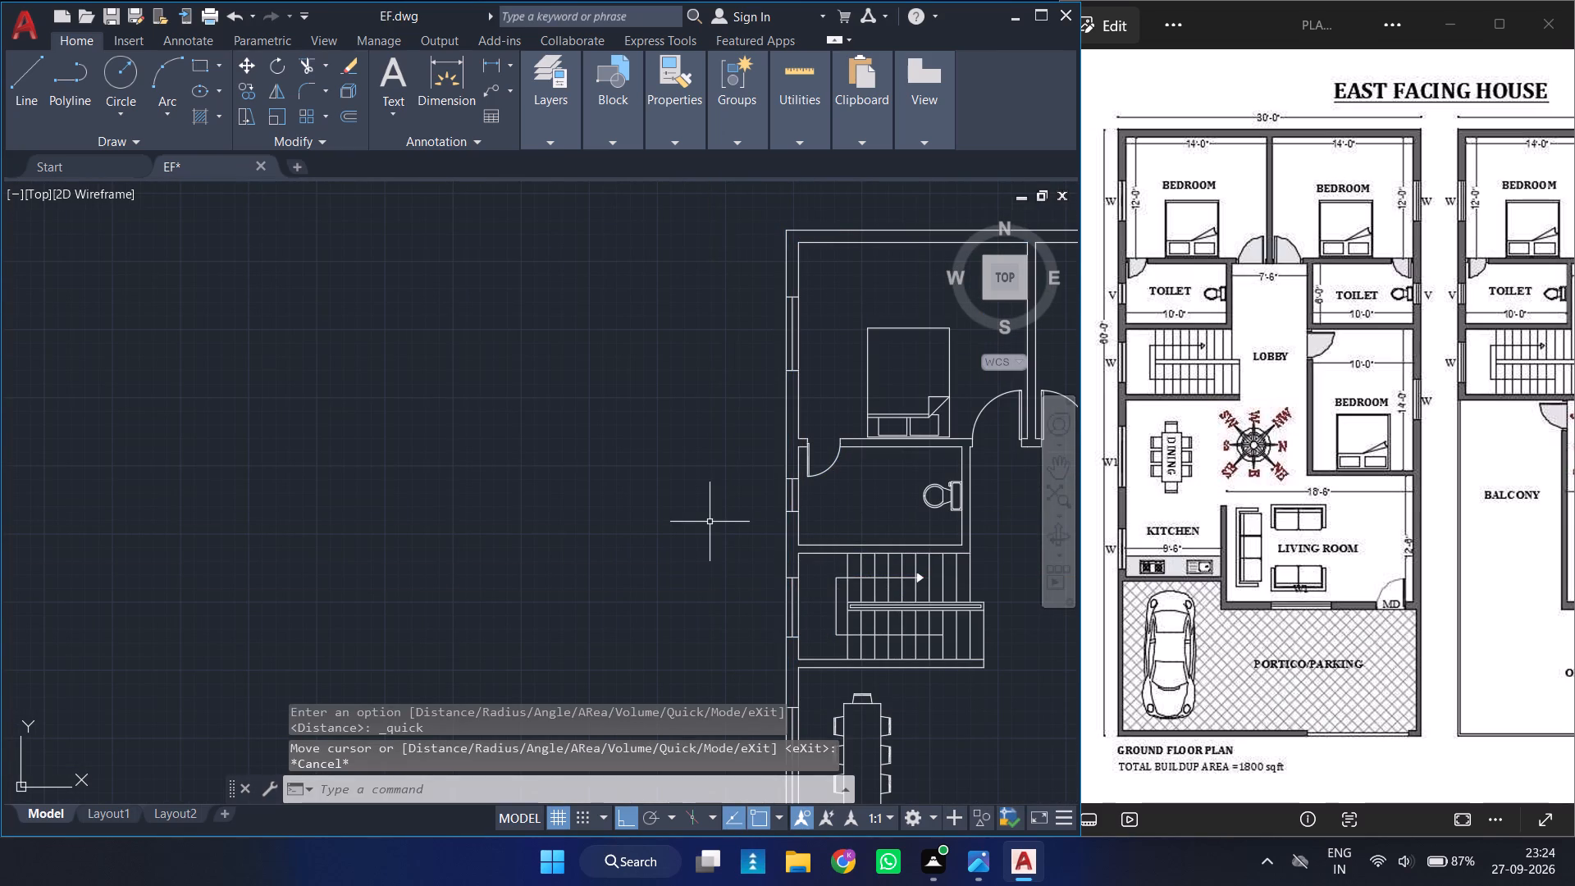
# Delete the kitchen window's two end lines in the left outer wall.
pyautogui.keyDown('ctrl'); pyautogui.scroll(-1, 655, 454); pyautogui.keyUp('ctrl')
pyautogui.keyDown('ctrl'); pyautogui.scroll(-2, 748, 549); pyautogui.keyUp('ctrl')
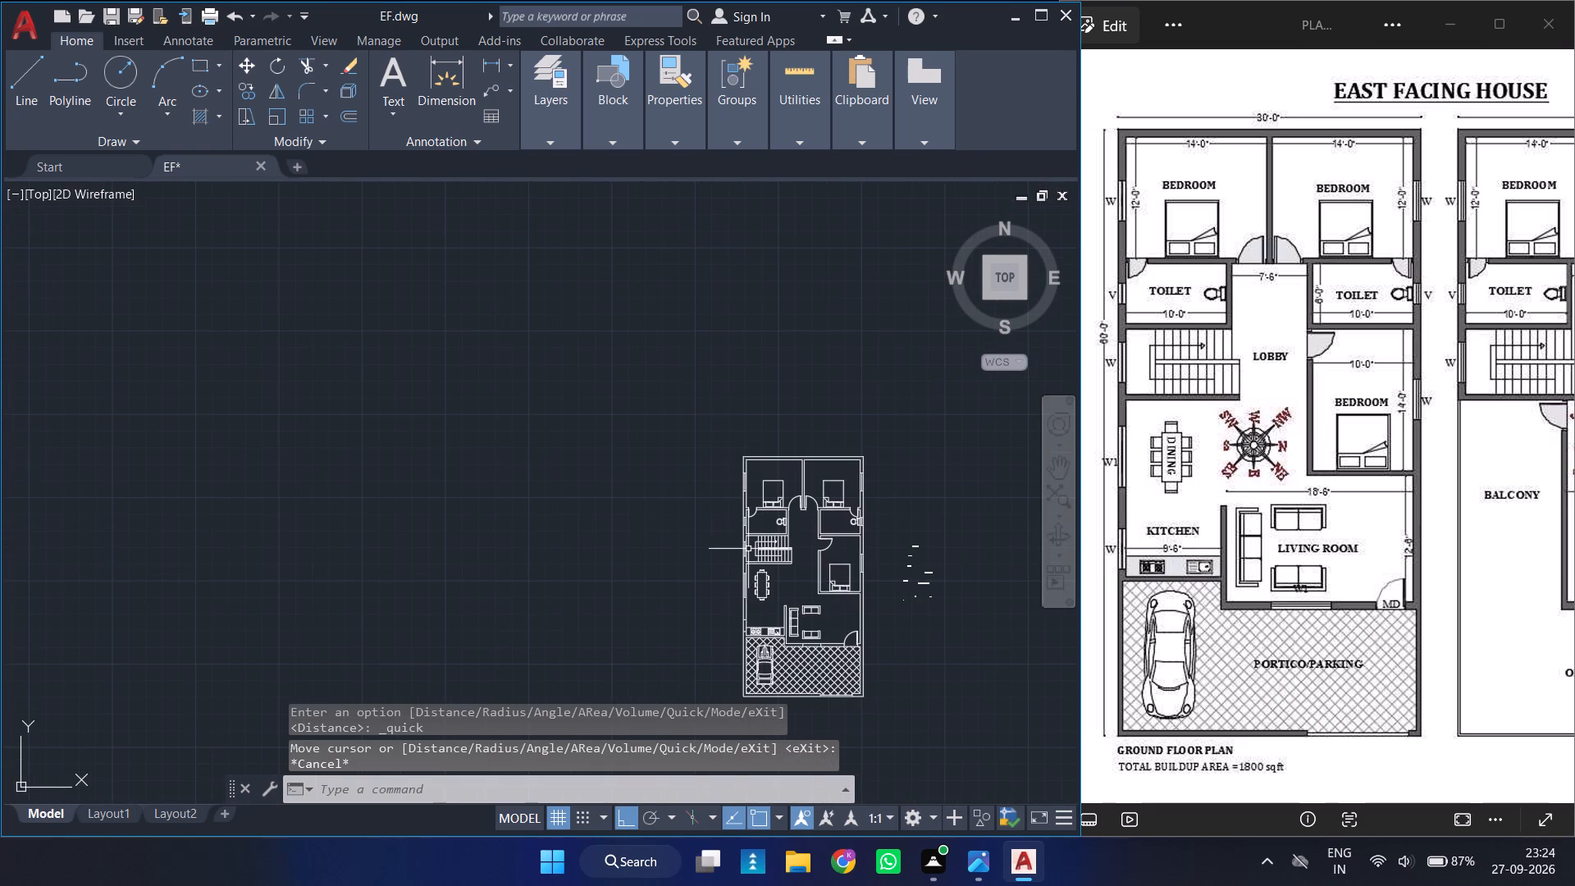
pyautogui.keyDown('ctrl'); pyautogui.scroll(3, 765, 623); pyautogui.keyUp('ctrl')
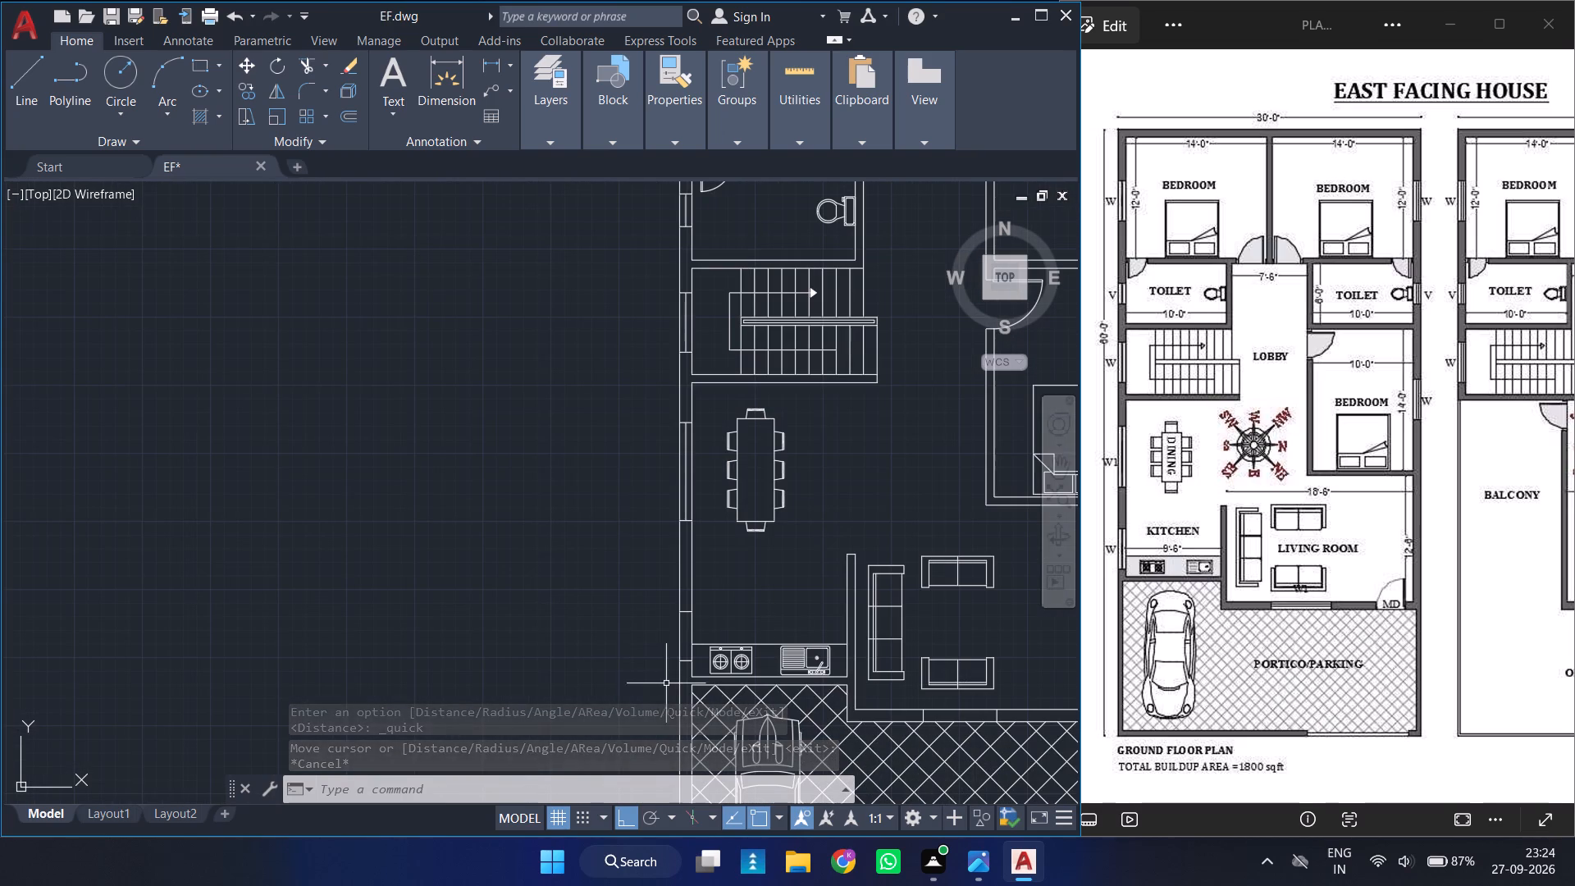
pyautogui.keyDown('ctrl'); pyautogui.scroll(3, 675, 683); pyautogui.keyUp('ctrl')
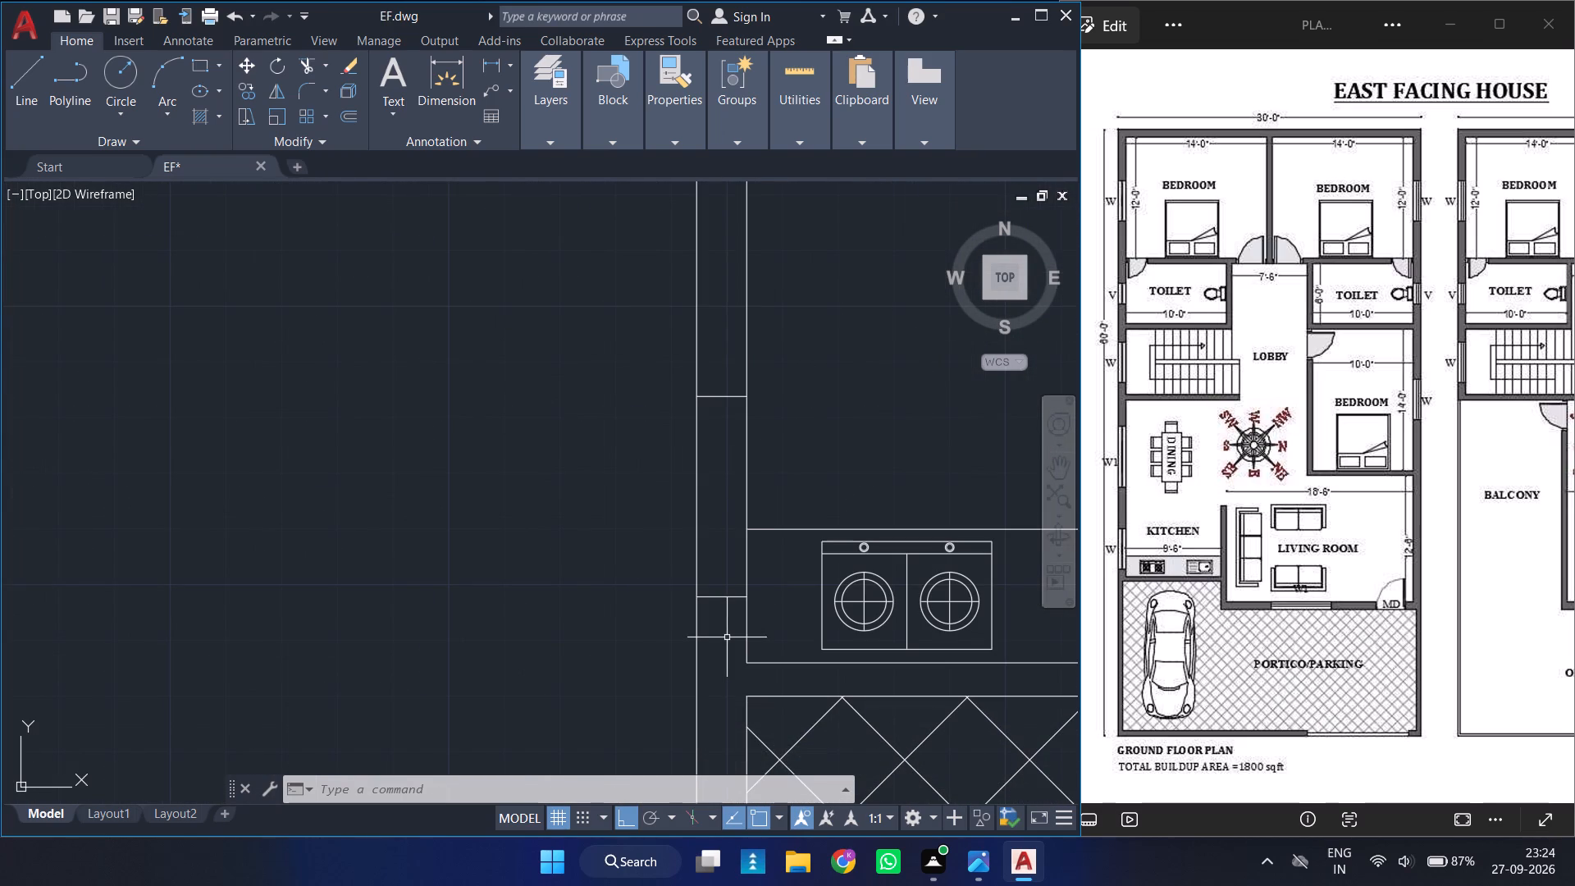
pyautogui.click(727, 637)
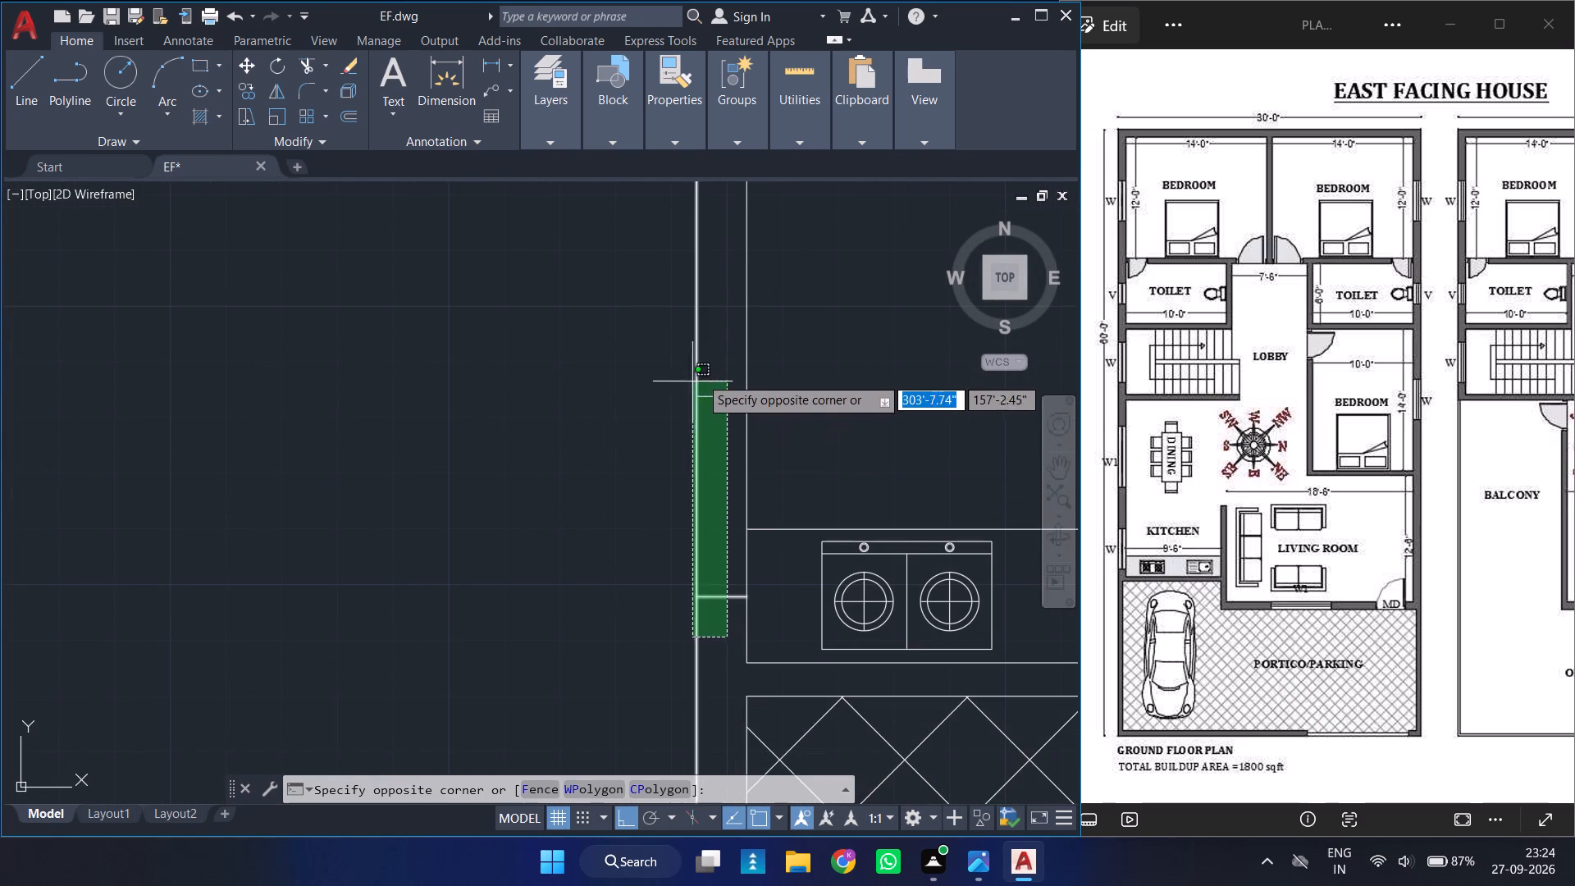
pyautogui.click(710, 371)
pyautogui.press('Delete')
# Copy the staircase window straight down the left outer wall by about 19' to form the kitchen window.
pyautogui.keyDown('ctrl'); pyautogui.scroll(-6, 710, 371); pyautogui.keyUp('ctrl')
pyautogui.keyDown('ctrl'); pyautogui.scroll(5, 707, 268); pyautogui.keyUp('ctrl')
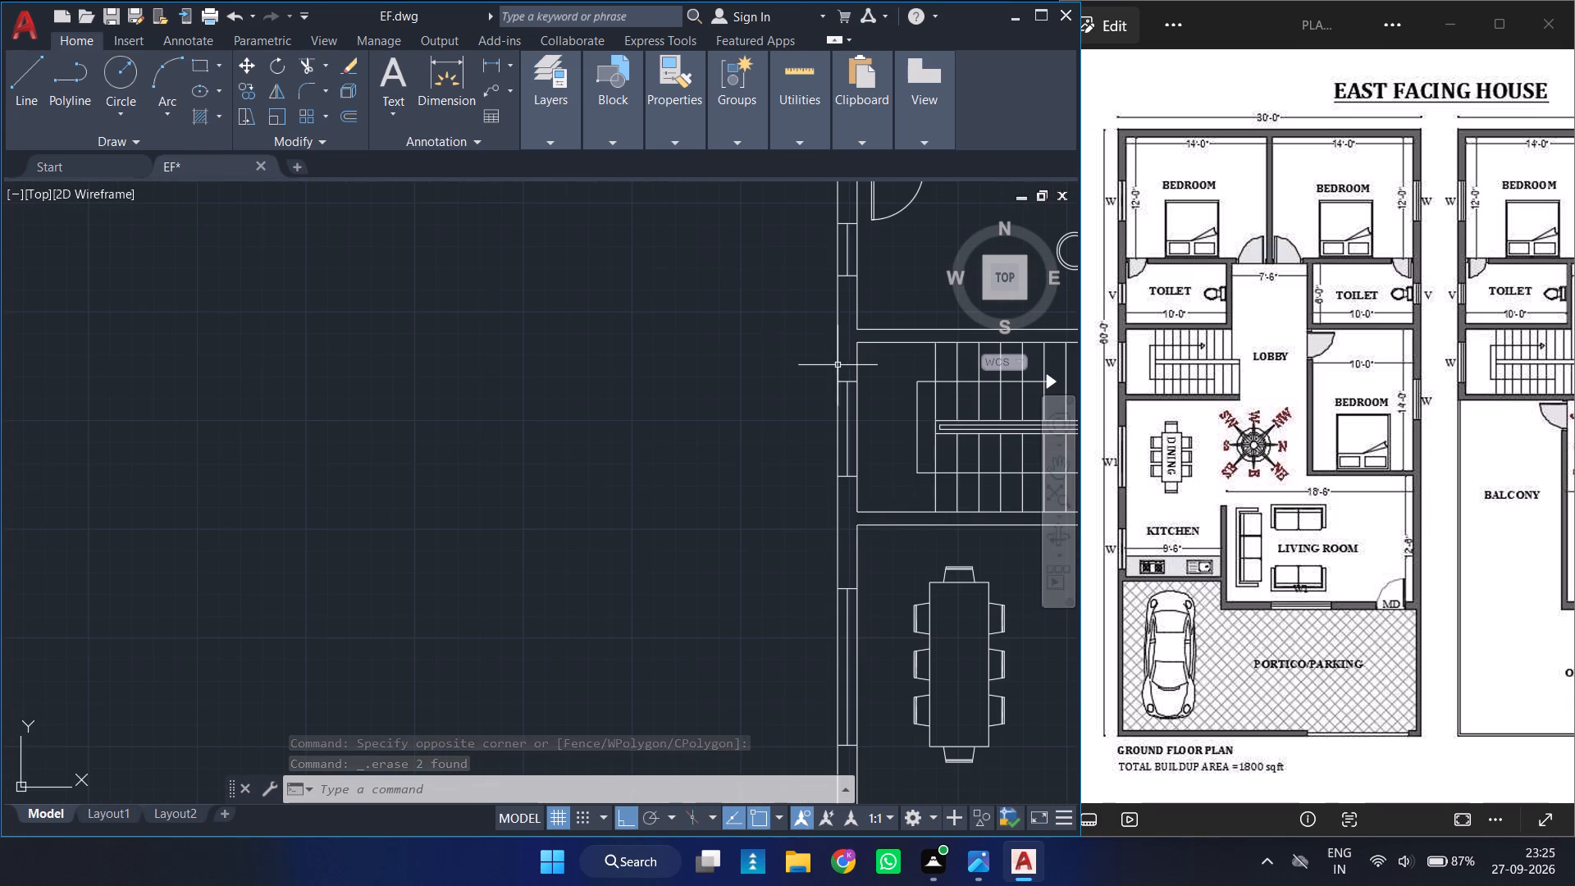
pyautogui.click(806, 353)
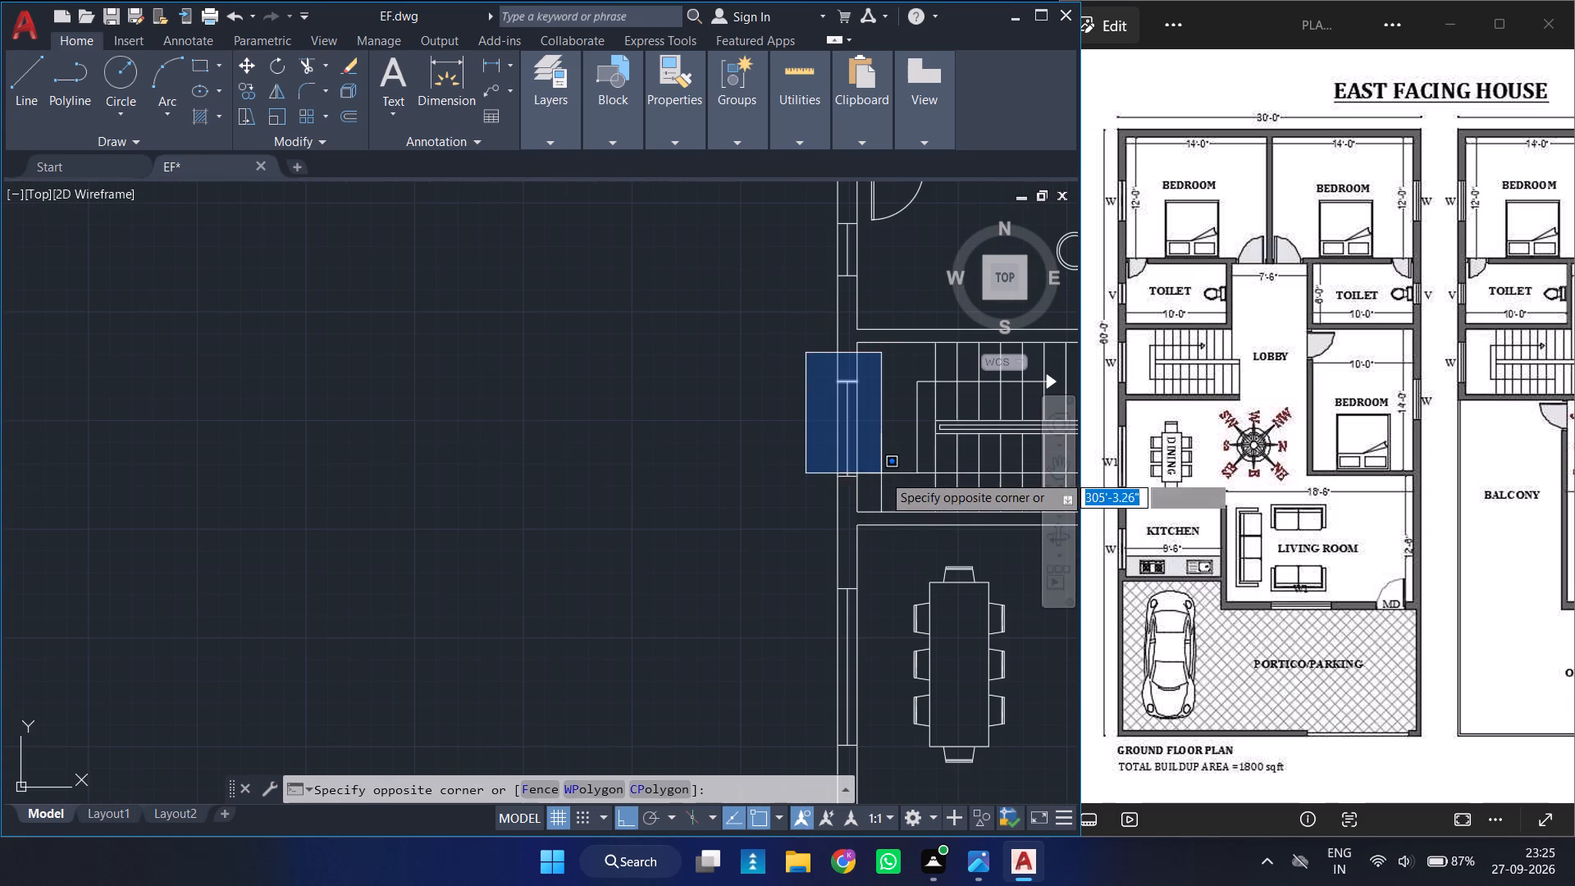
pyautogui.click(893, 487)
pyautogui.write('CO')
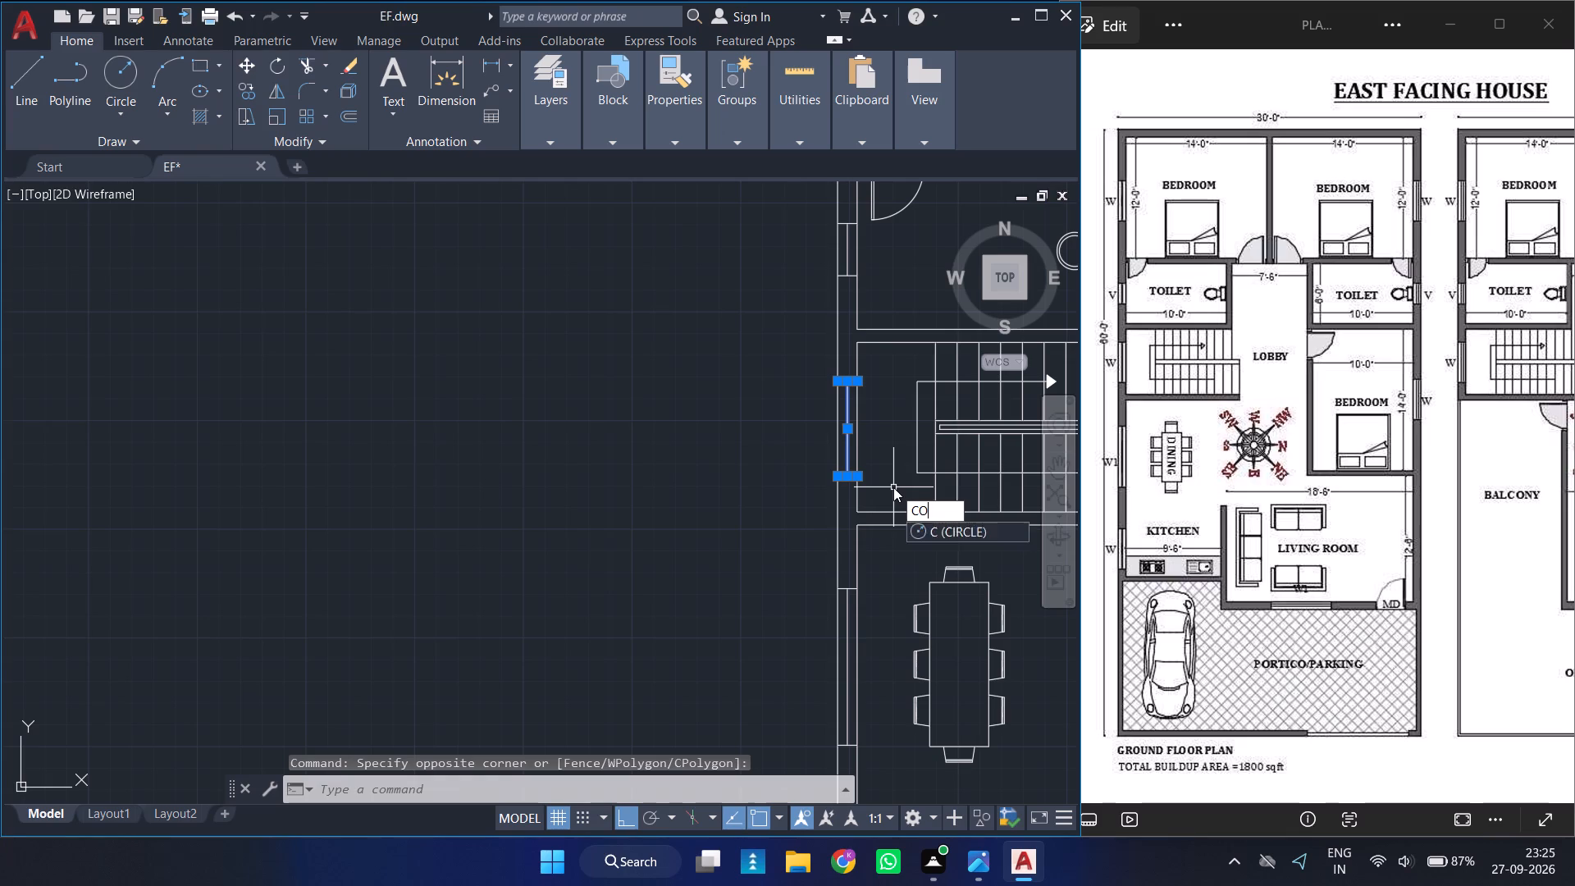
pyautogui.press('Return')
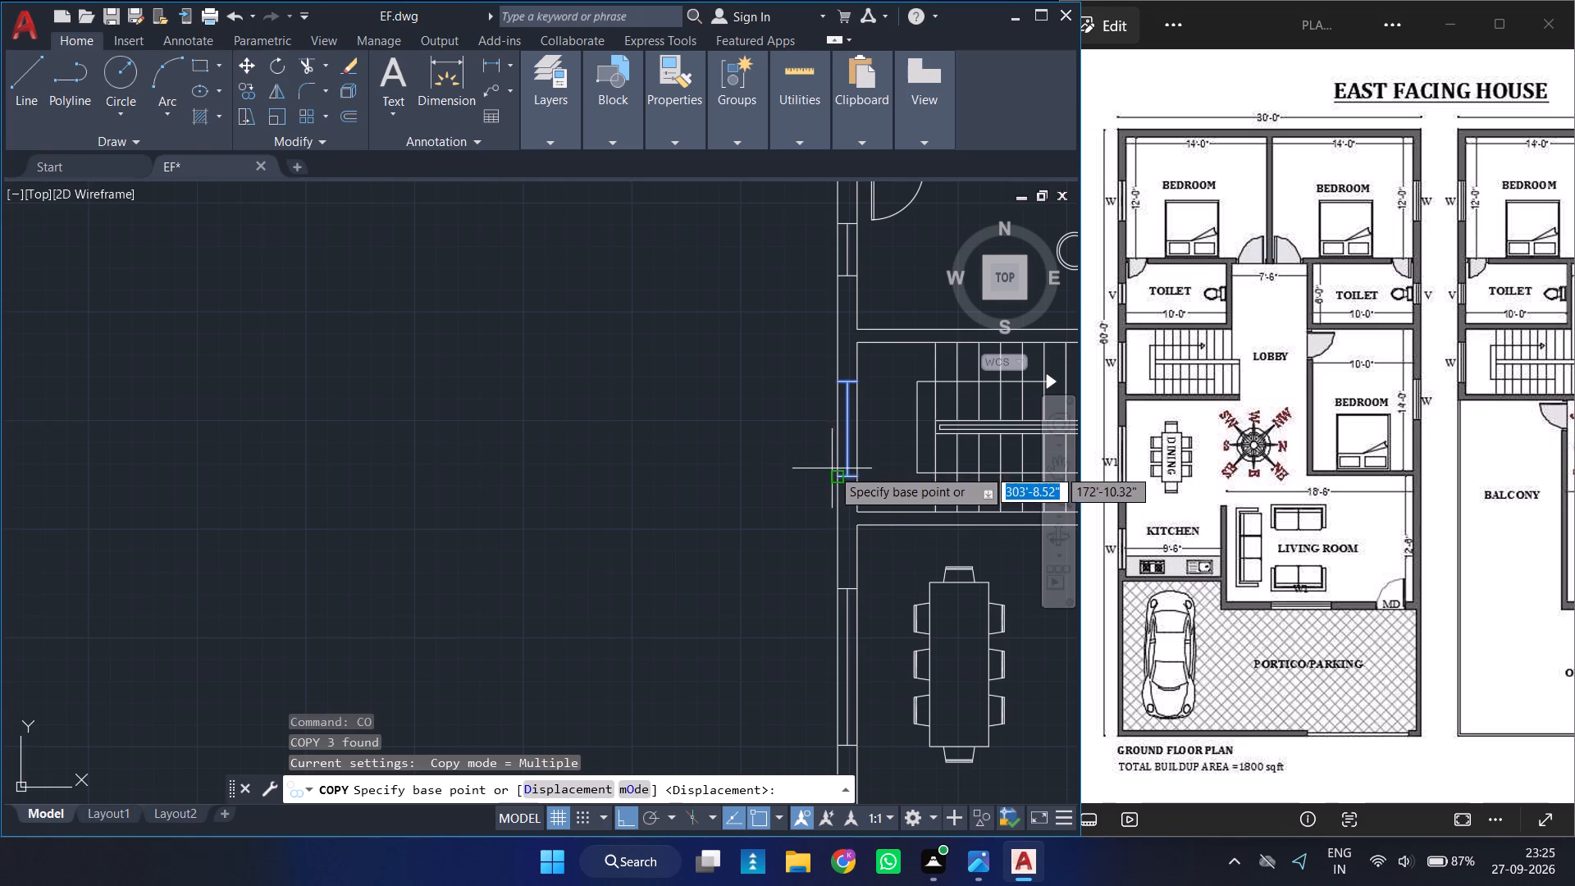
pyautogui.click(838, 477)
pyautogui.keyDown('ctrl'); pyautogui.scroll(-2, 838, 477); pyautogui.keyUp('ctrl')
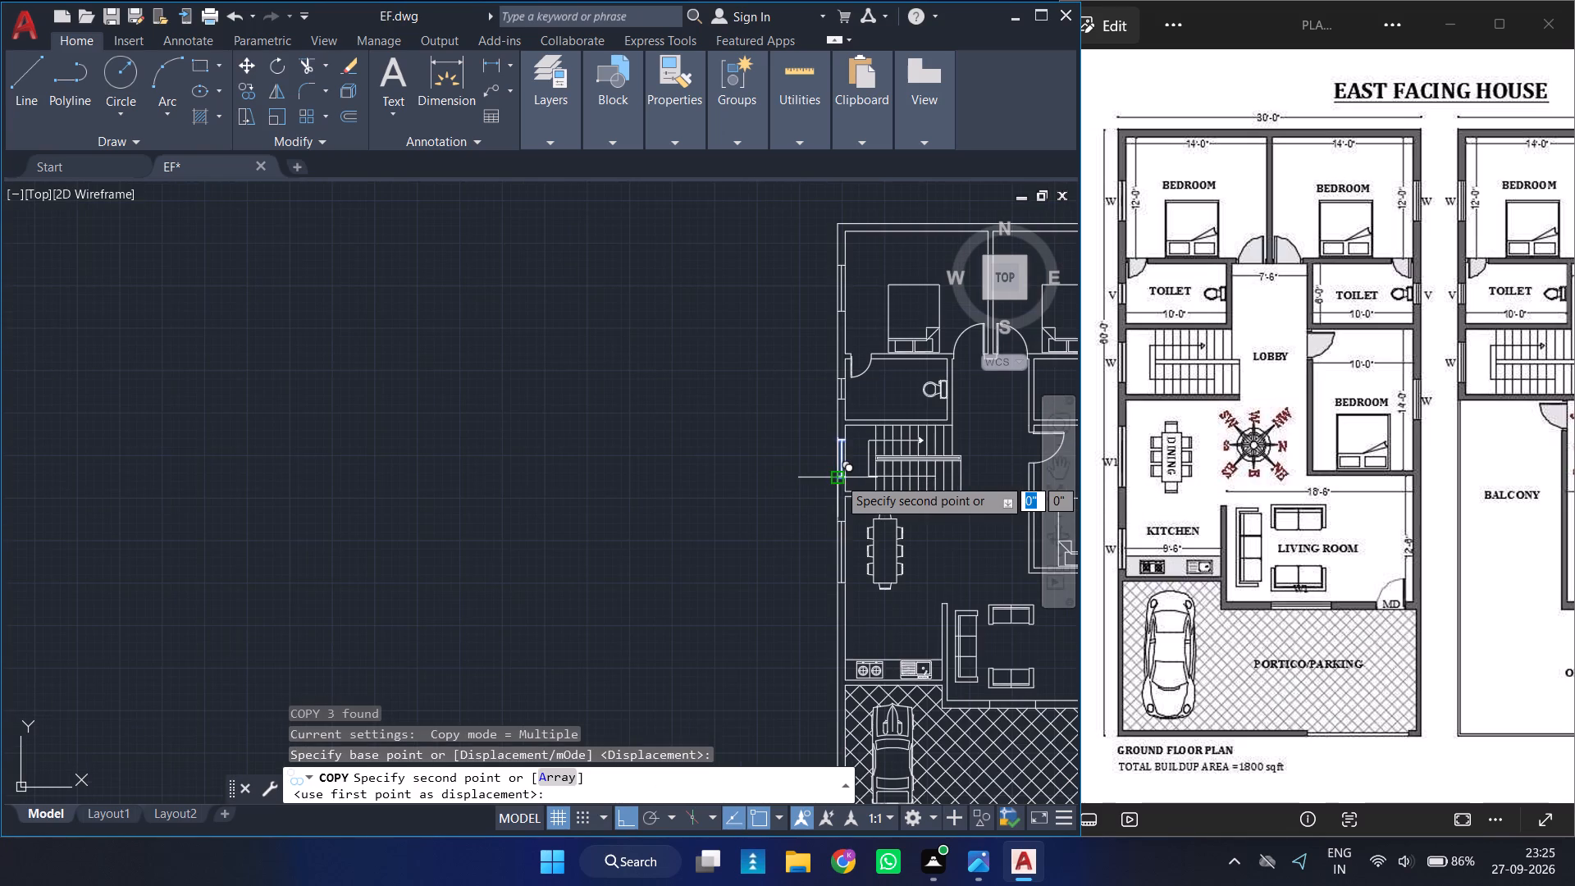
pyautogui.keyDown('ctrl'); pyautogui.scroll(2, 845, 662); pyautogui.keyUp('ctrl')
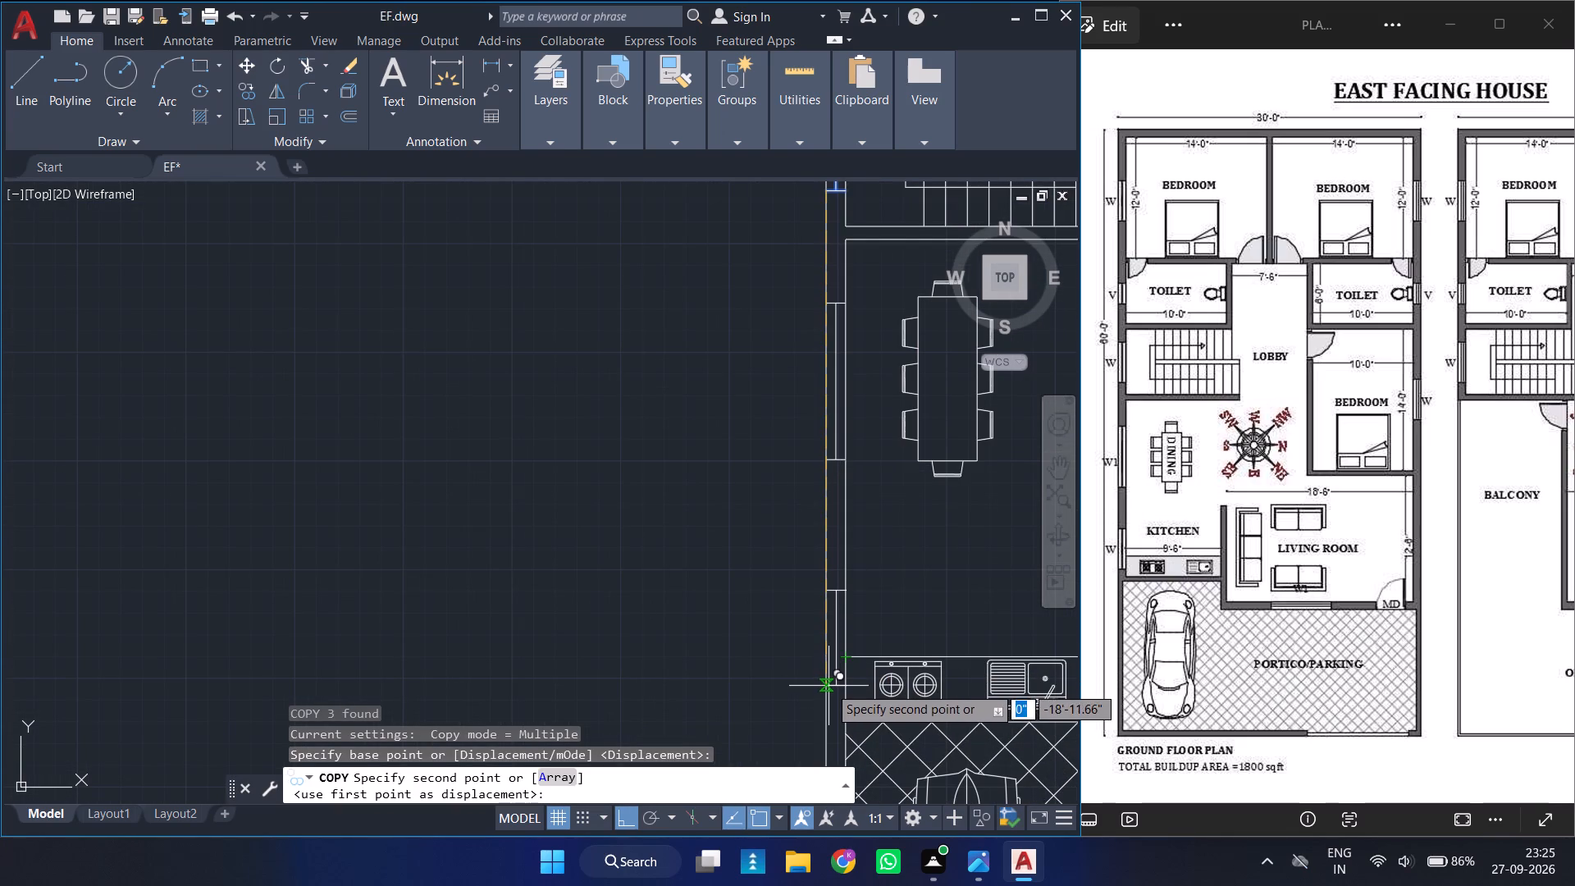
pyautogui.click(829, 686)
pyautogui.press('Escape')
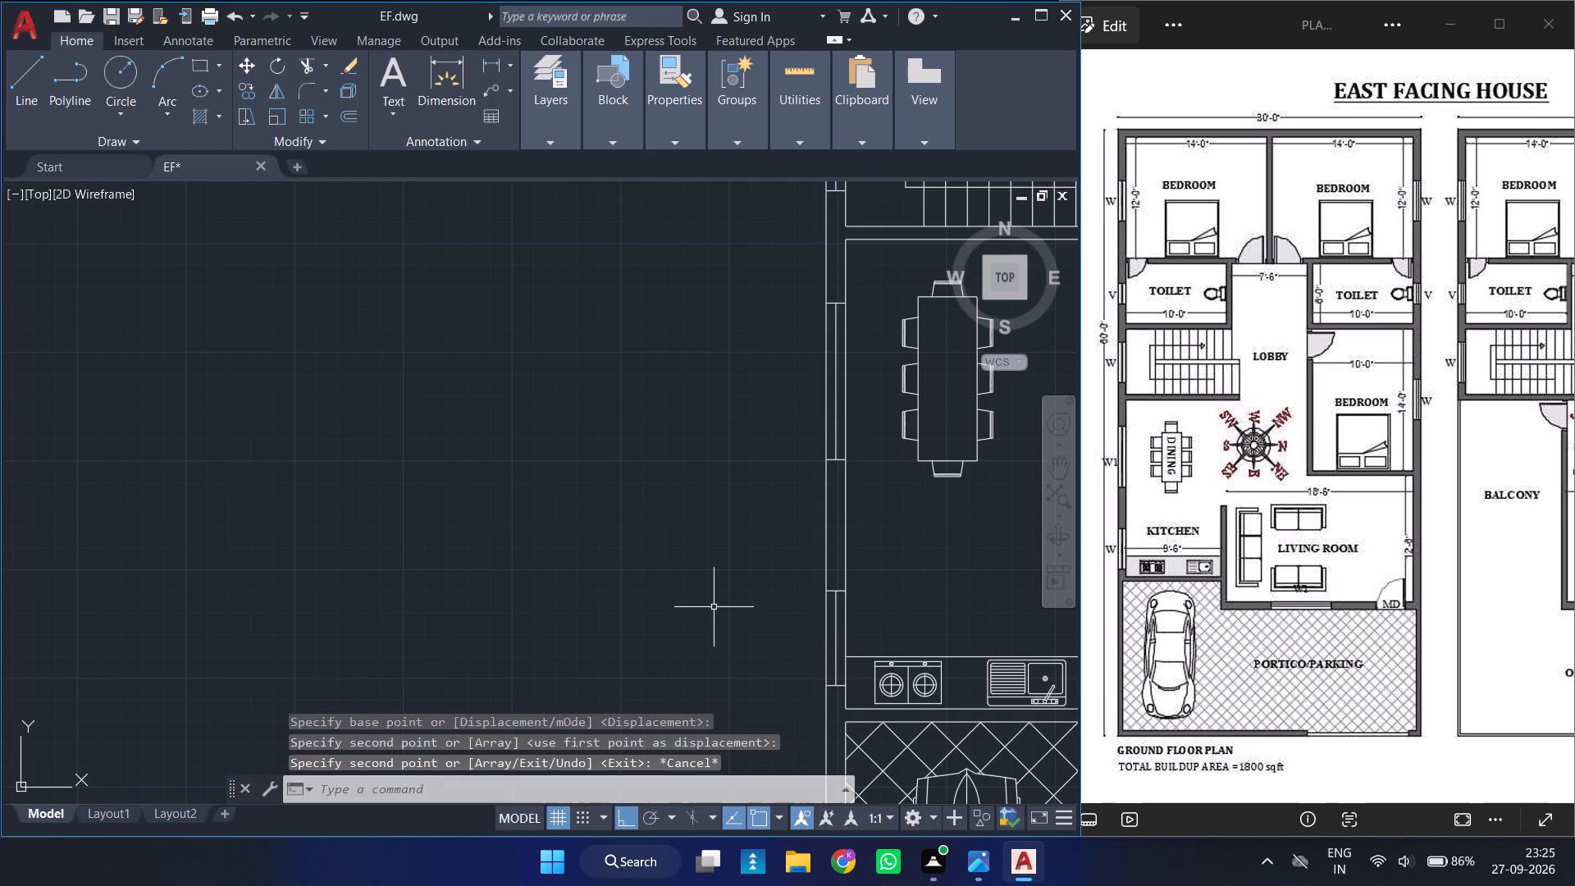
# Quick-measure along the plan's right outer wall near the lower bedroom's window.
pyautogui.keyDown('ctrl'); pyautogui.scroll(-2, 714, 607); pyautogui.keyUp('ctrl')
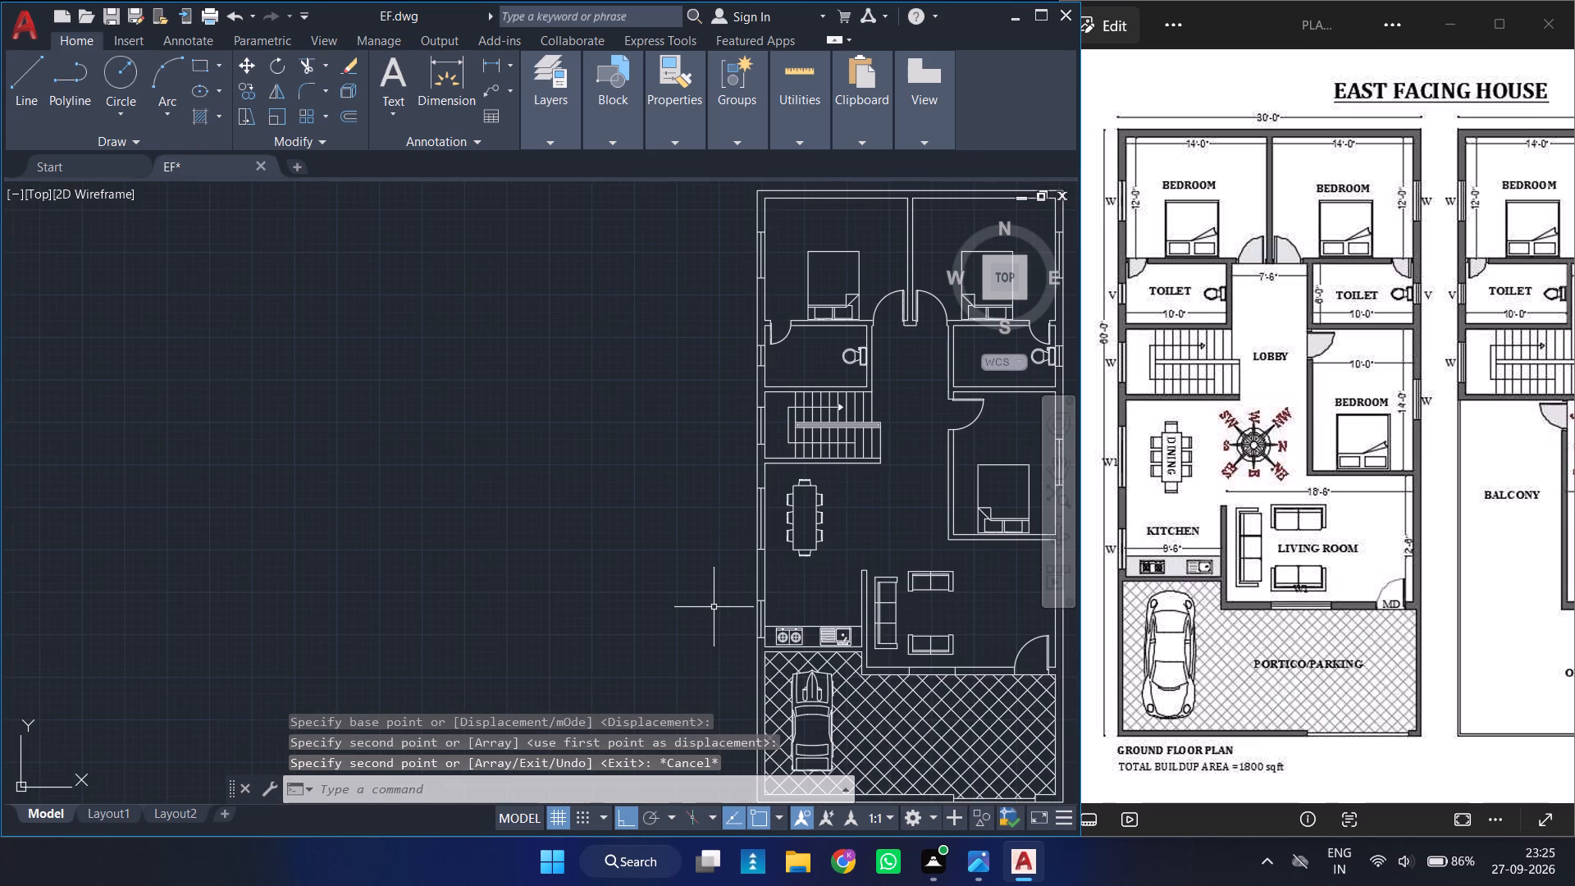
pyautogui.keyDown('ctrl'); pyautogui.scroll(-3, 714, 607); pyautogui.keyUp('ctrl')
pyautogui.keyDown('ctrl'); pyautogui.scroll(2, 842, 601); pyautogui.keyUp('ctrl')
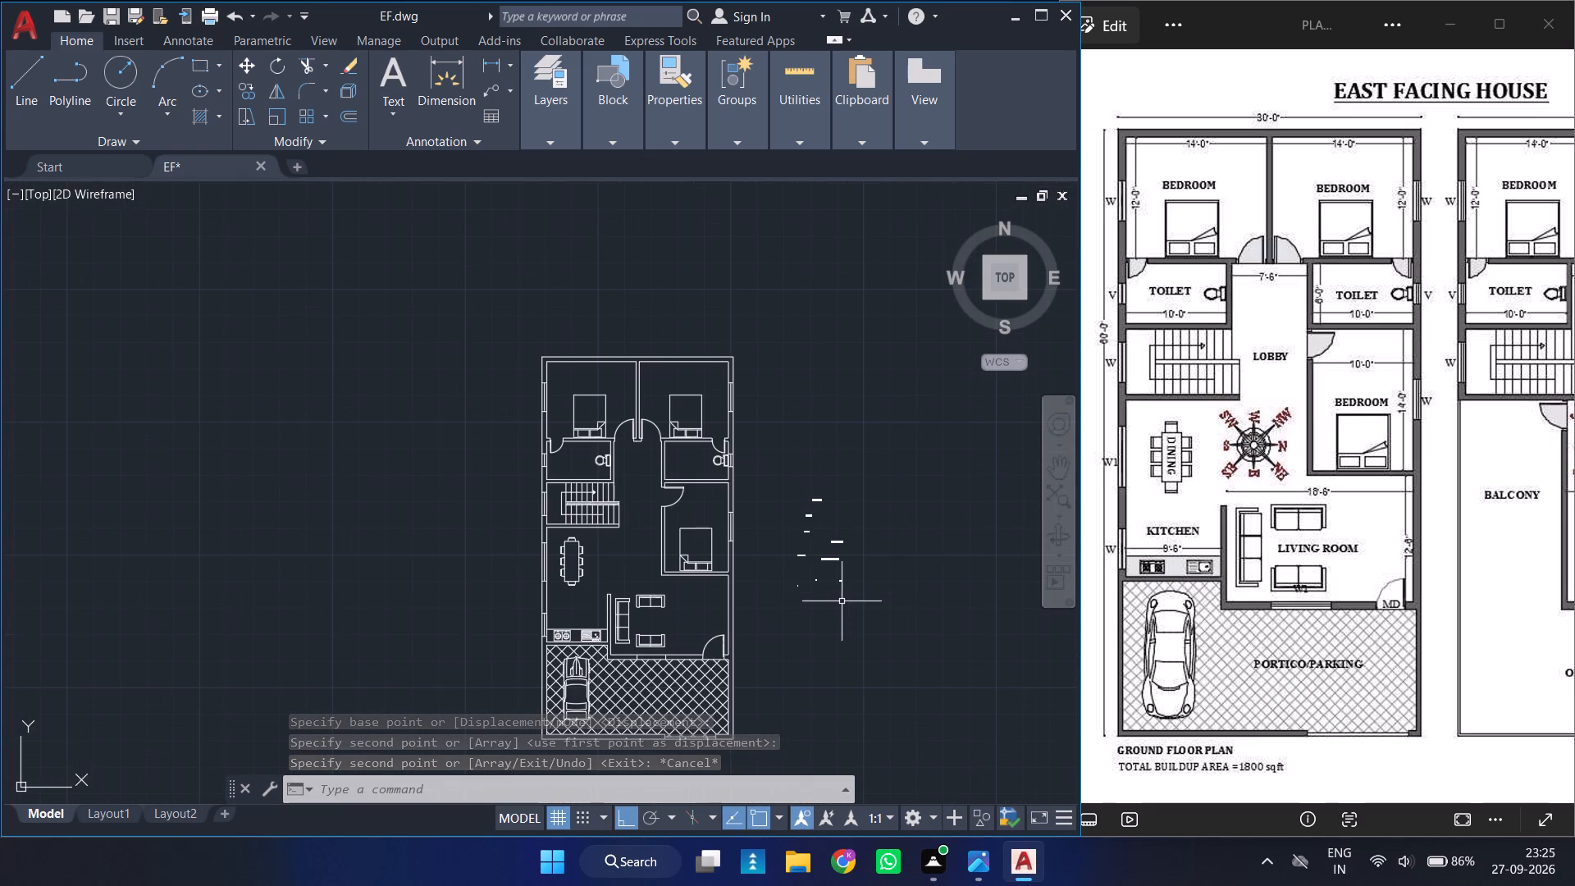
pyautogui.keyDown('ctrl'); pyautogui.scroll(3, 759, 532); pyautogui.keyUp('ctrl')
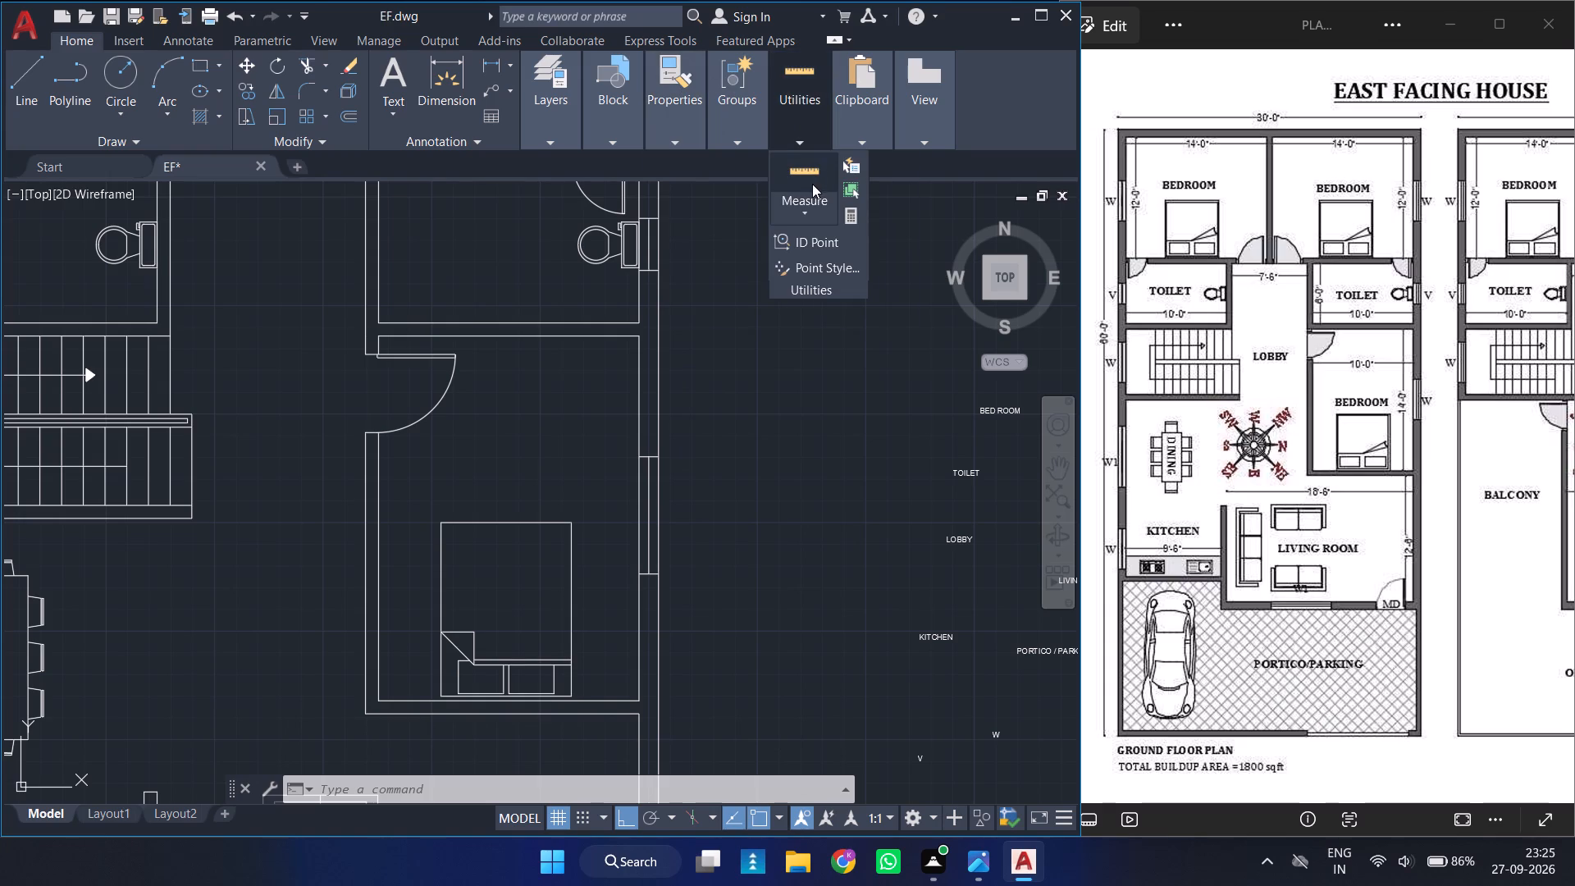
pyautogui.click(812, 176)
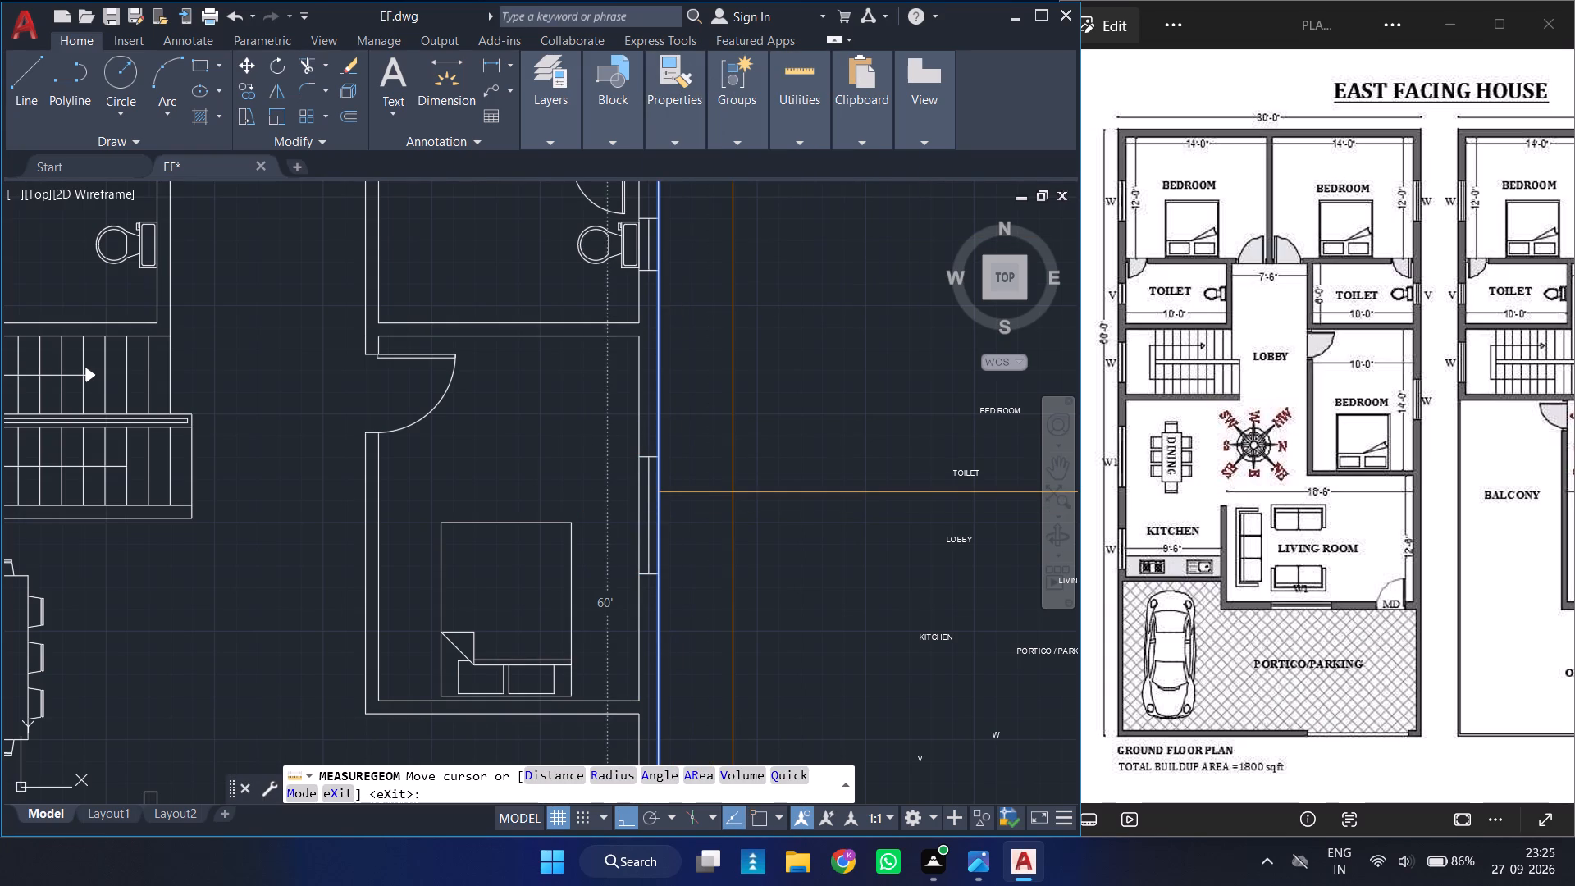
pyautogui.keyDown('ctrl'); pyautogui.scroll(-2, 733, 492); pyautogui.keyUp('ctrl')
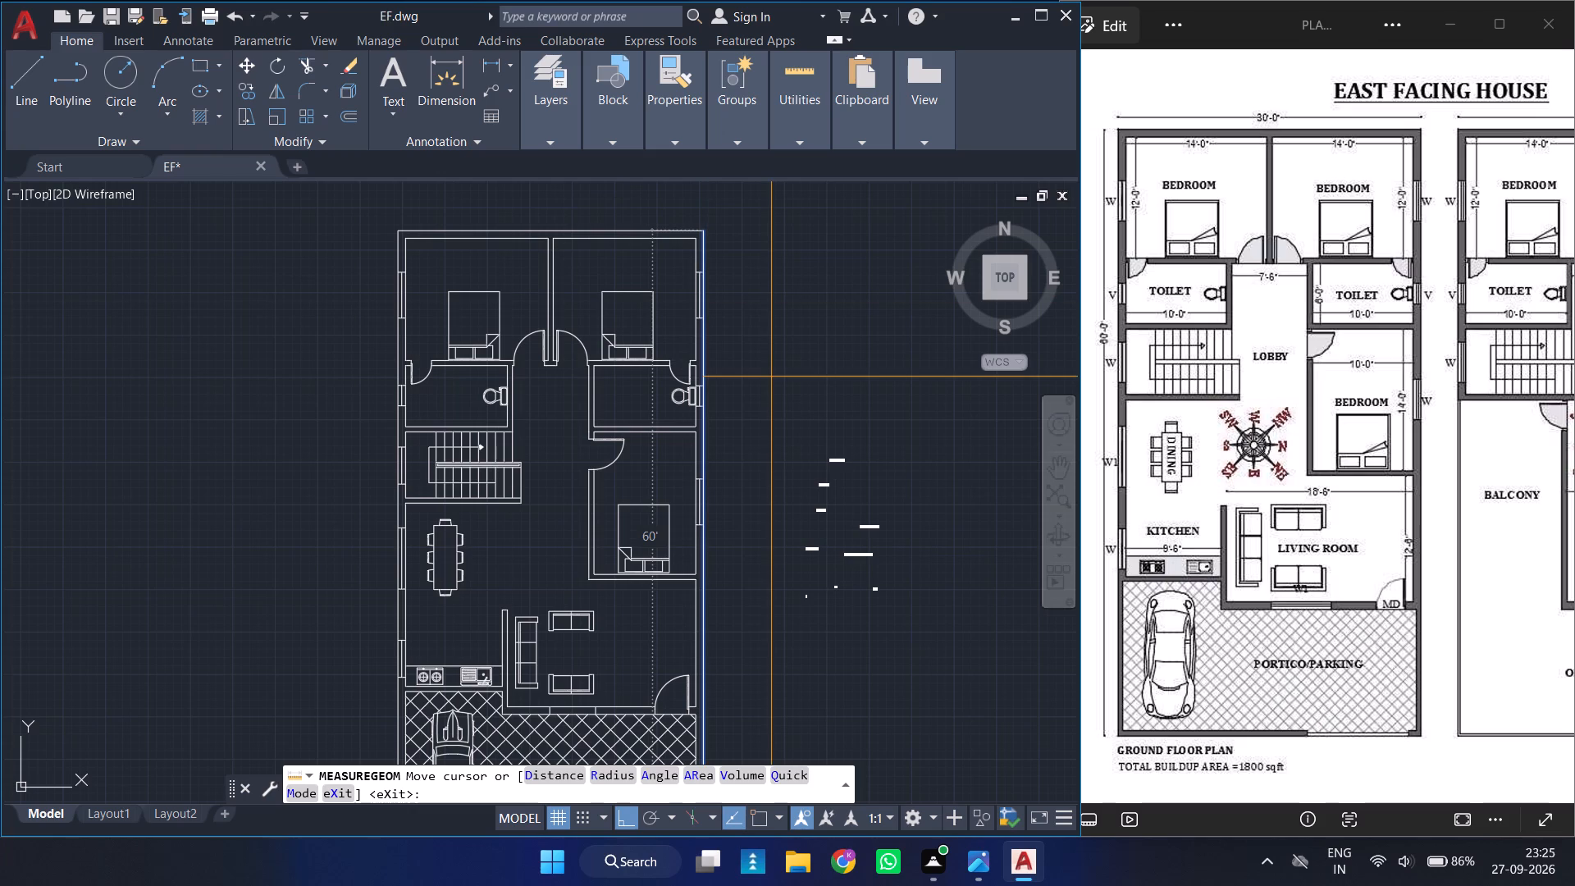
pyautogui.press('Escape')
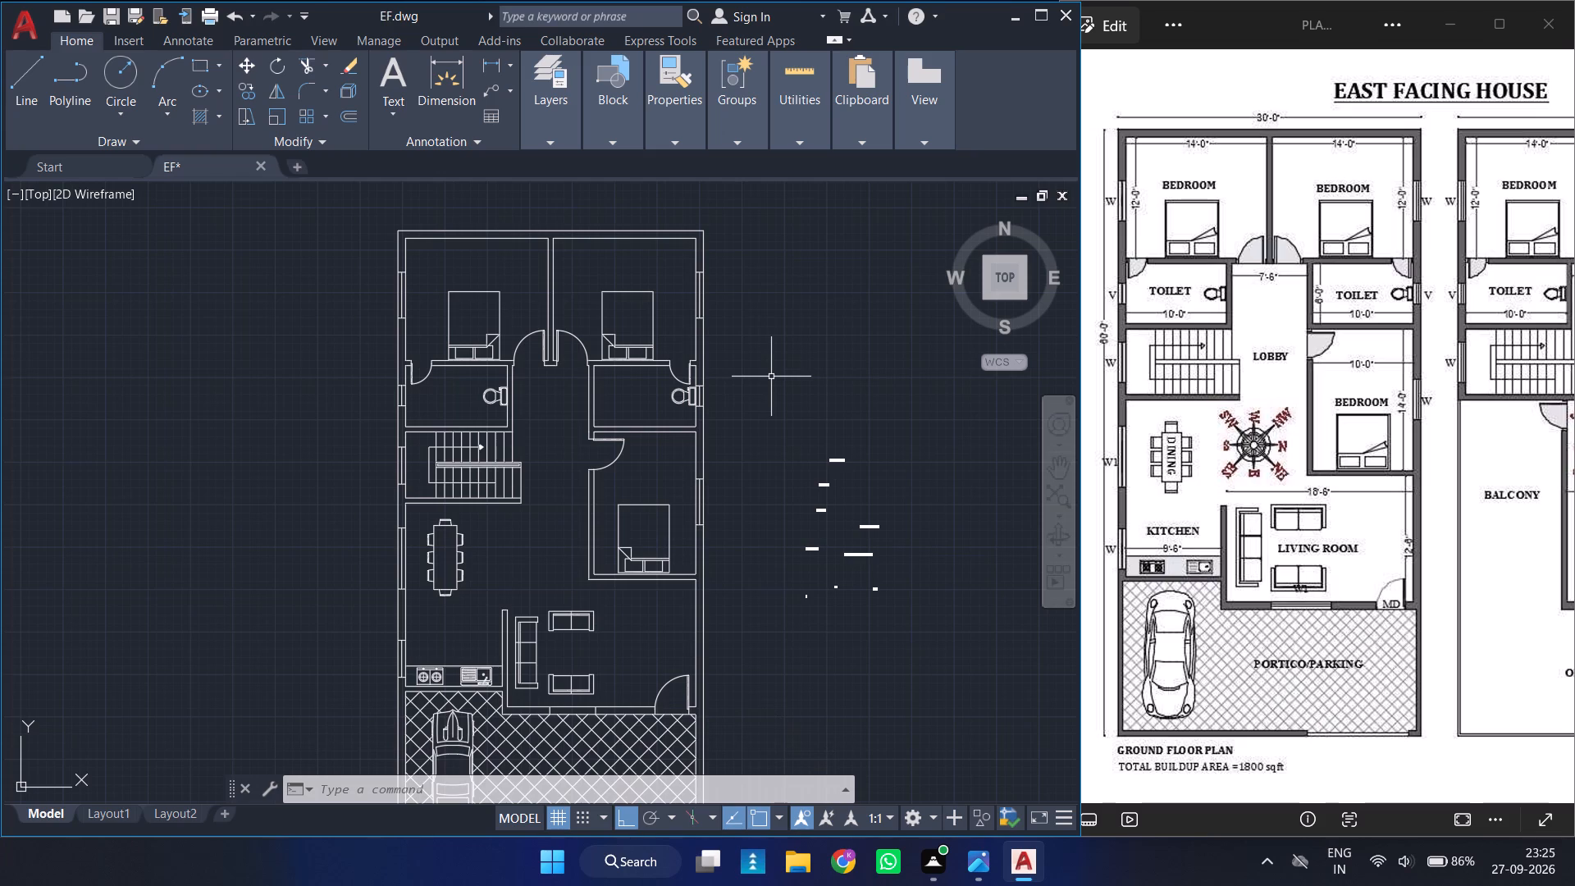
# Add a multiline text label reading DINING above the other room tags beside the plan.
pyautogui.write('MT')
pyautogui.press('Return')
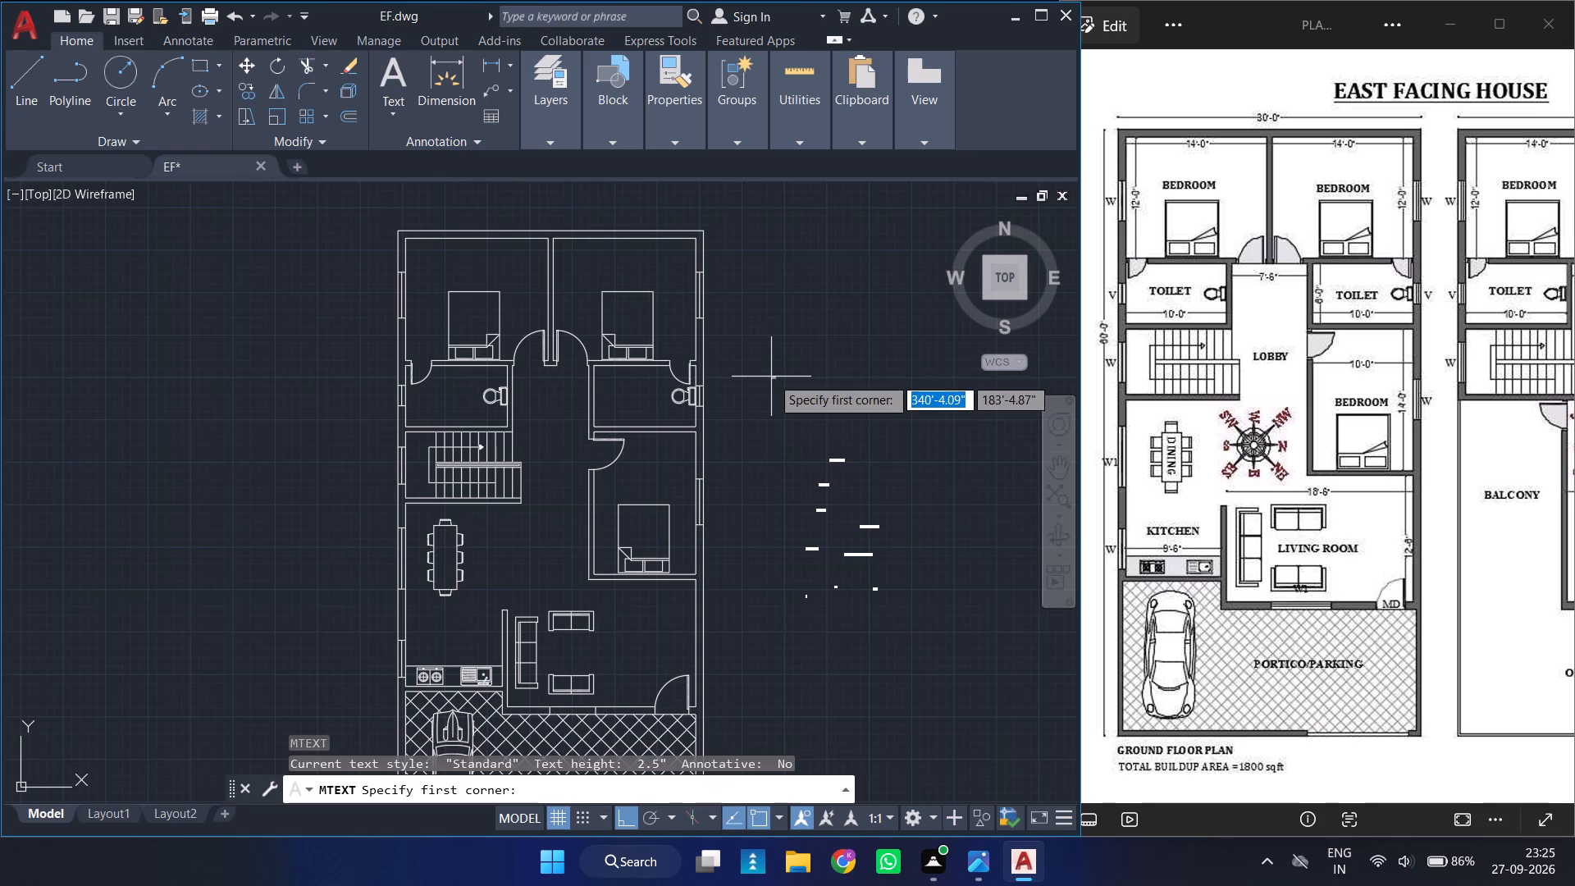
pyautogui.moveTo(853, 395); pyautogui.dragTo(938, 399)
pyautogui.click(944, 413)
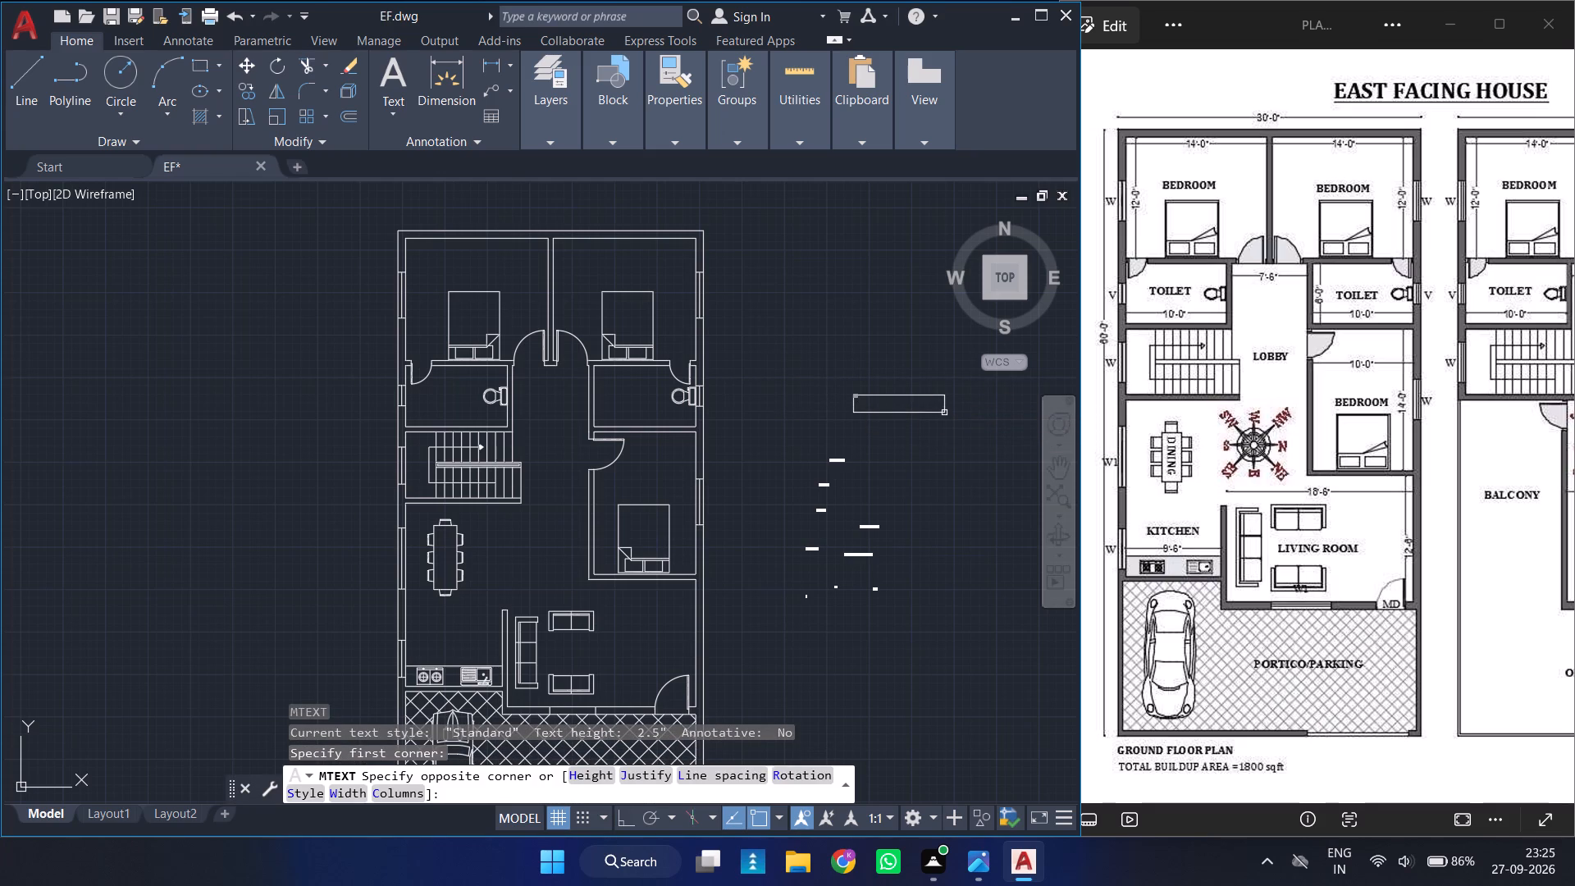
pyautogui.write('DINI')
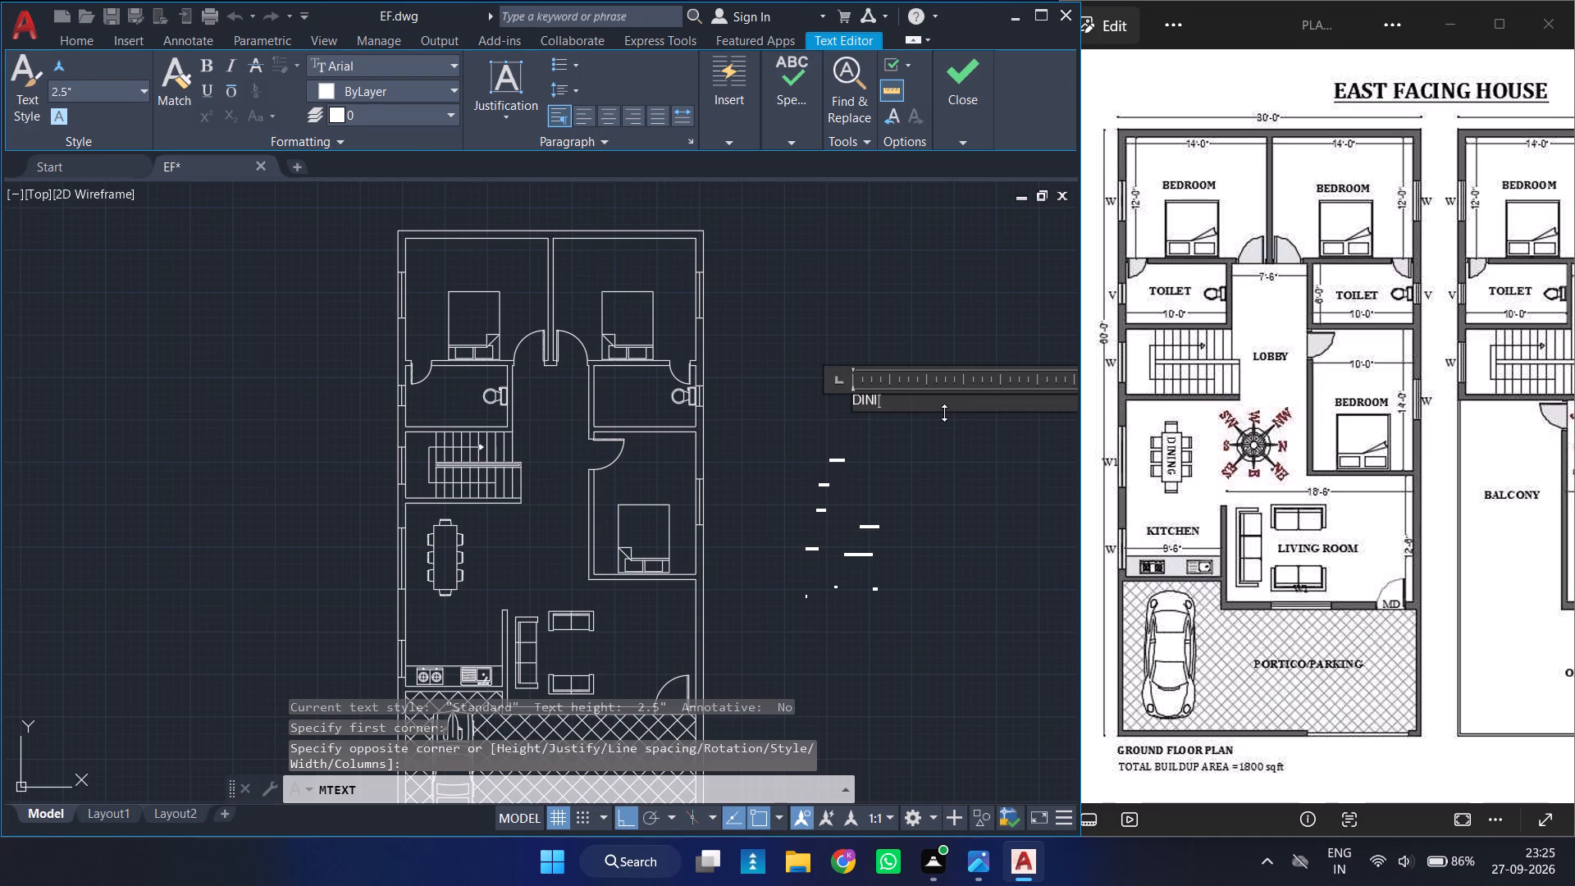
pyautogui.write('NG')
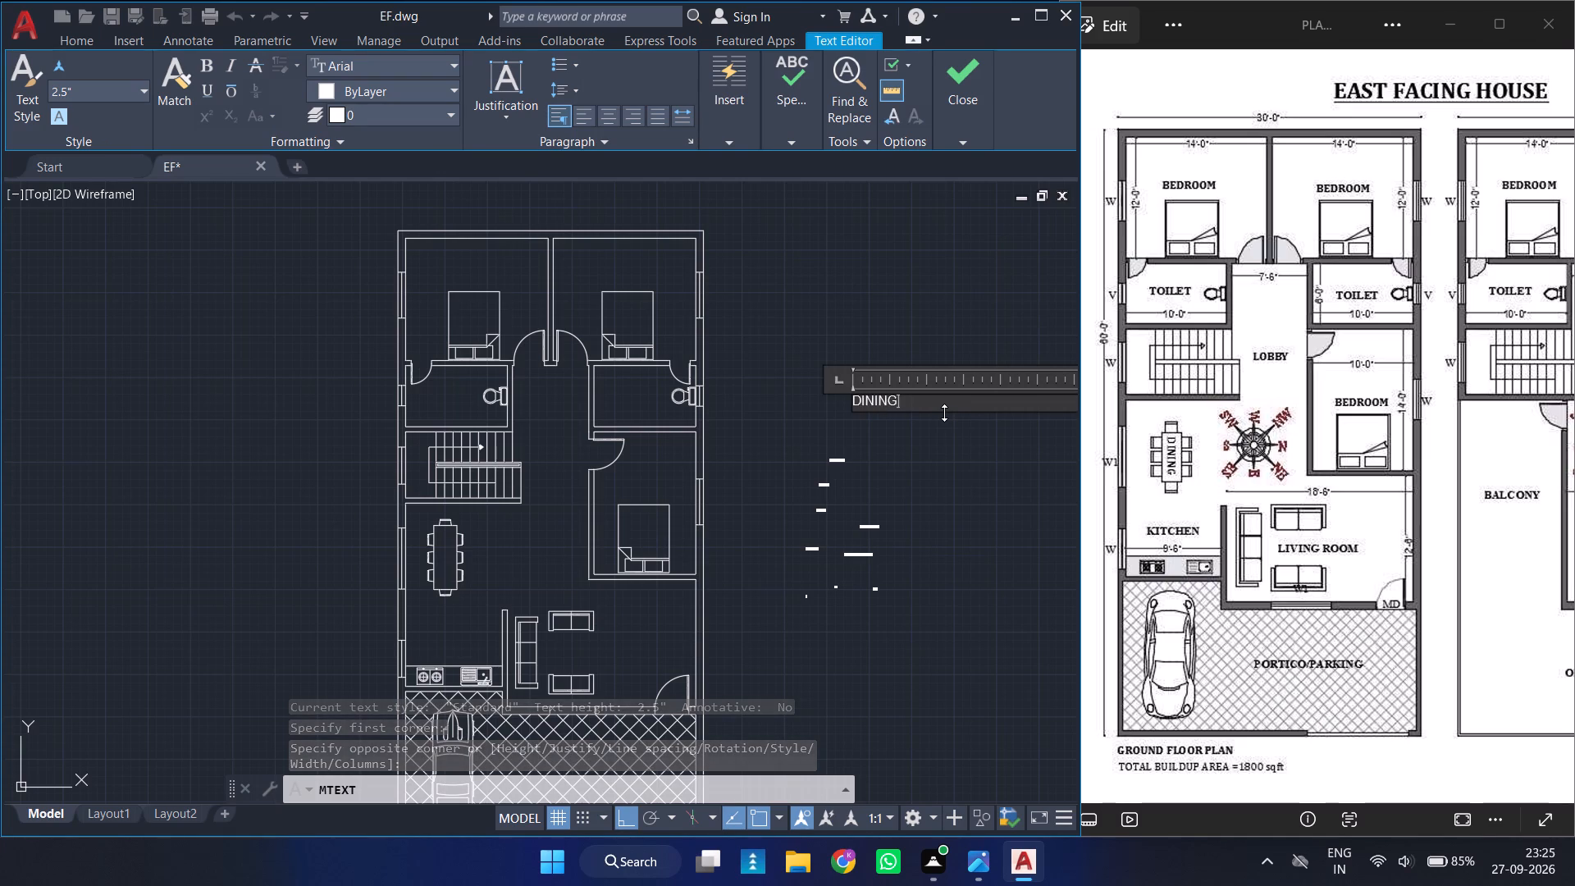
pyautogui.press('Escape')
pyautogui.press('Return')
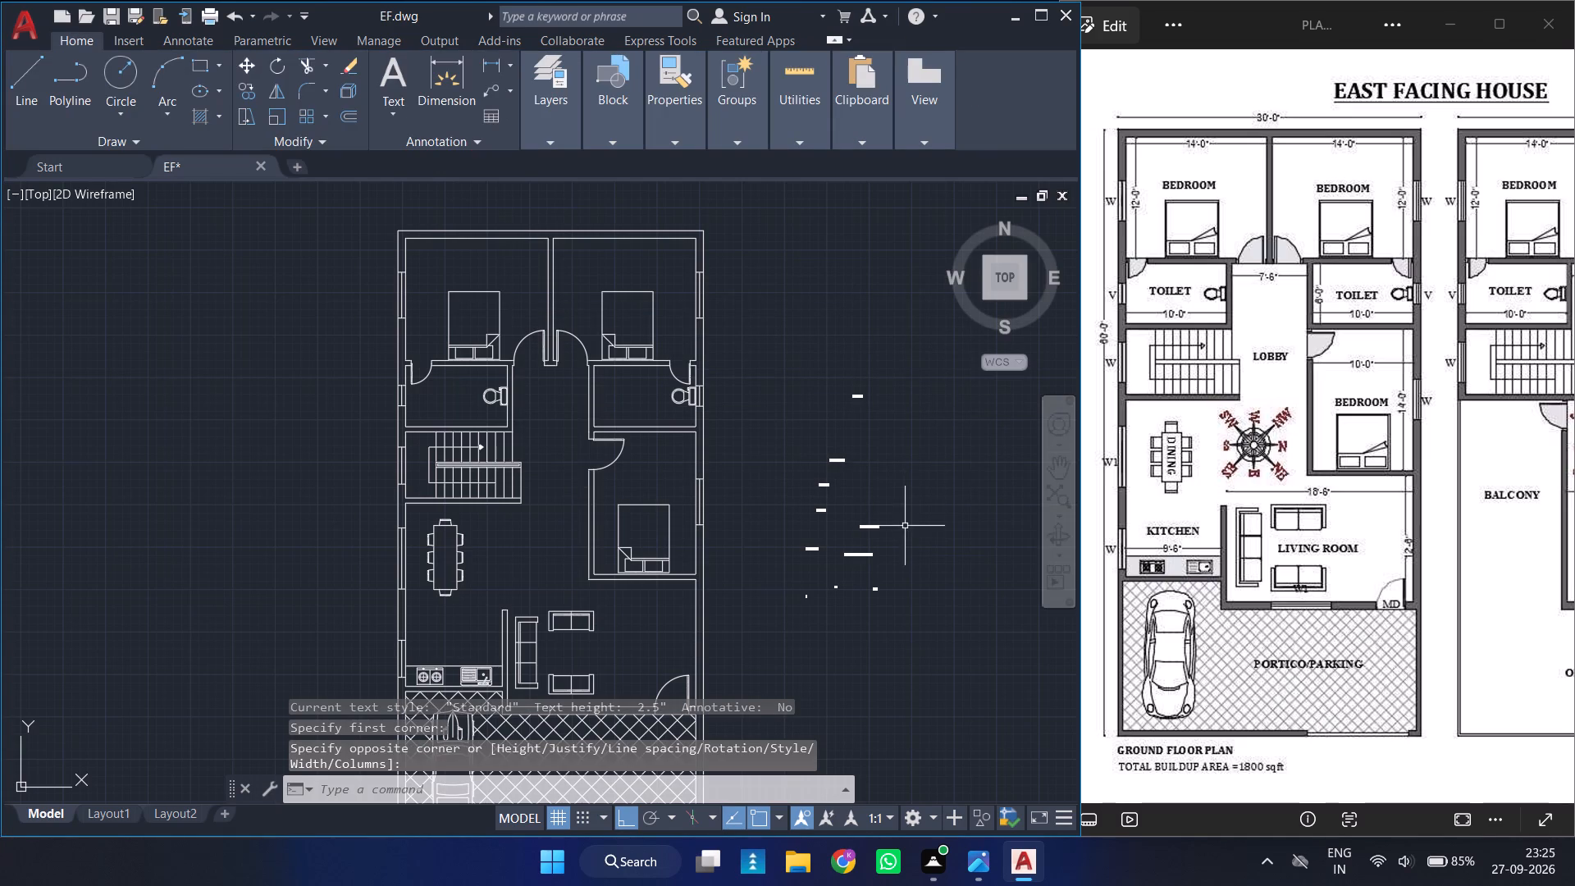
# Set the text height of all the room, window and ventilator tags beside the plan to 9".
pyautogui.keyDown('ctrl'); pyautogui.scroll(4, 844, 554); pyautogui.keyUp('ctrl')
pyautogui.keyDown('ctrl'); pyautogui.scroll(-3, 844, 554); pyautogui.keyUp('ctrl')
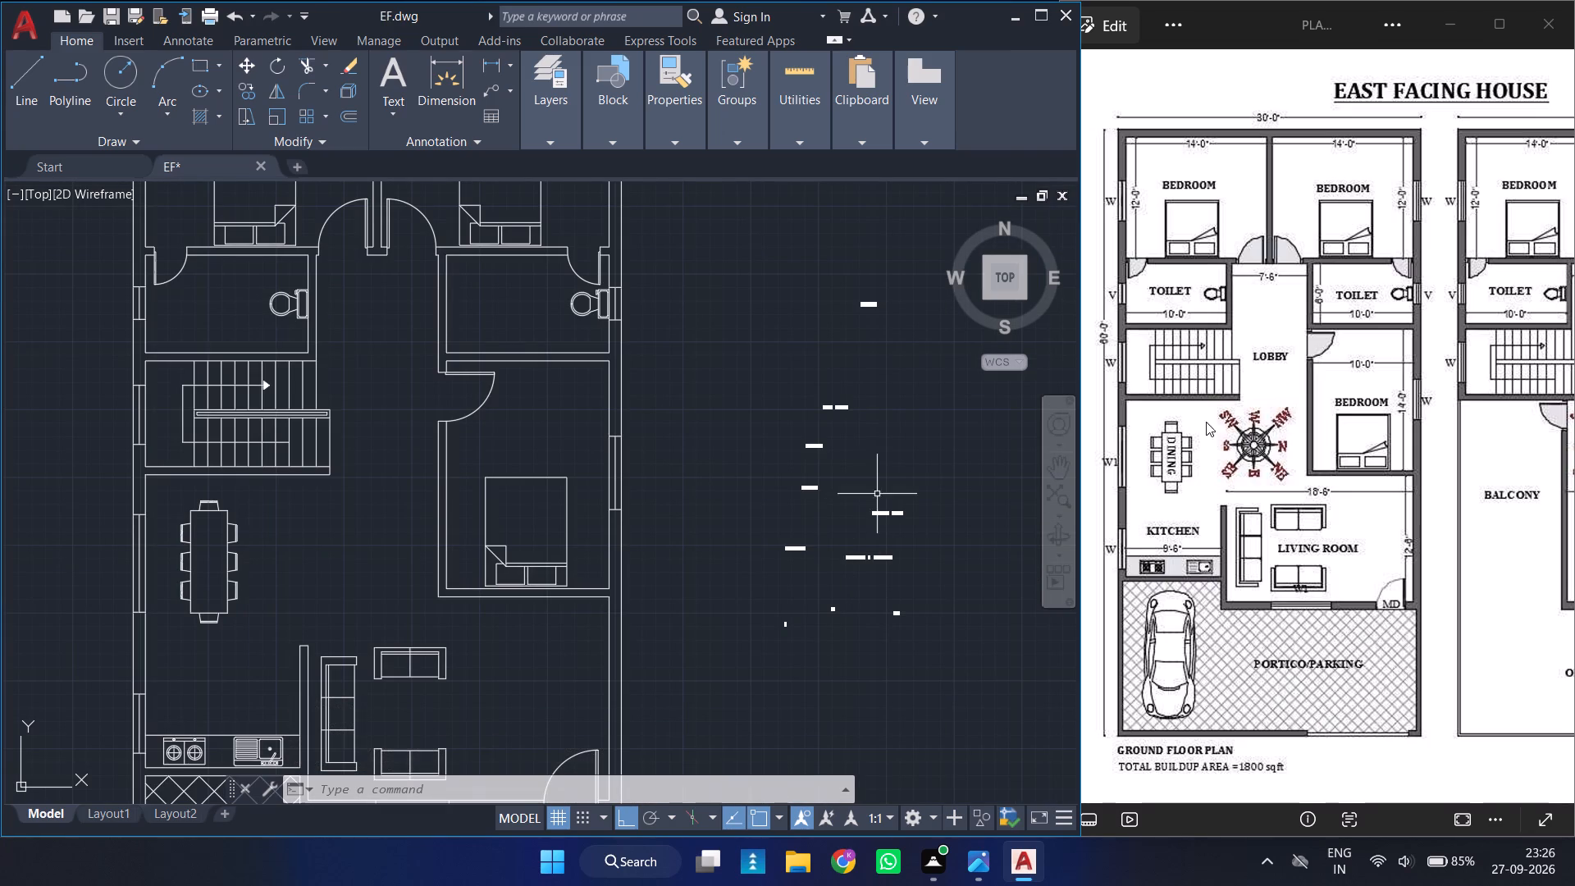
pyautogui.keyDown('ctrl'); pyautogui.scroll(-5, 1449, 517); pyautogui.keyUp('ctrl')
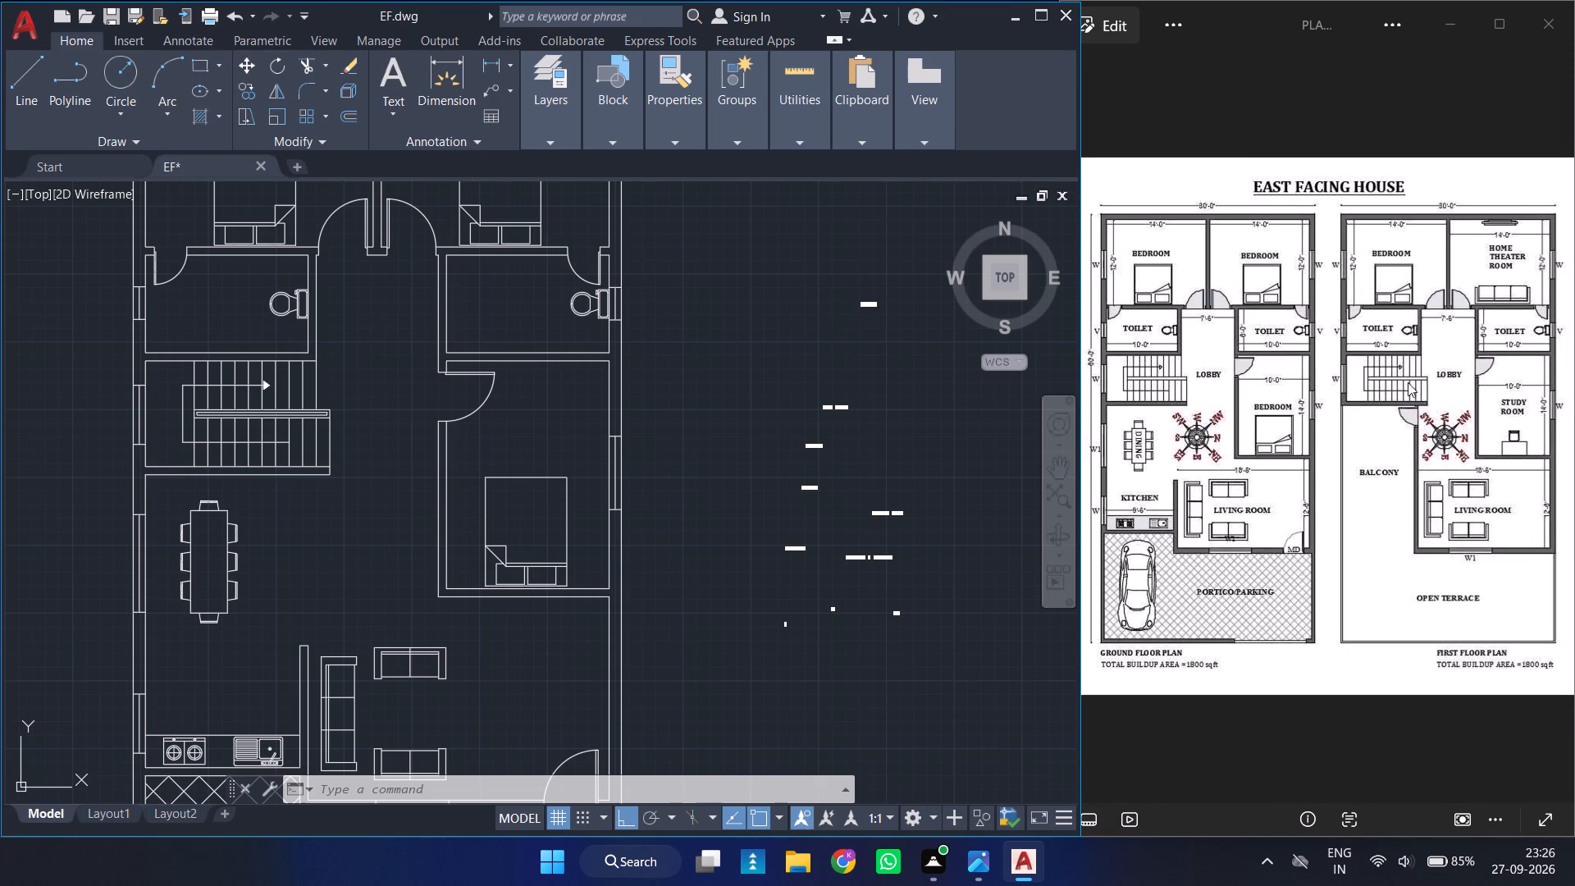
pyautogui.keyDown('ctrl'); pyautogui.scroll(-1, 874, 377); pyautogui.keyUp('ctrl')
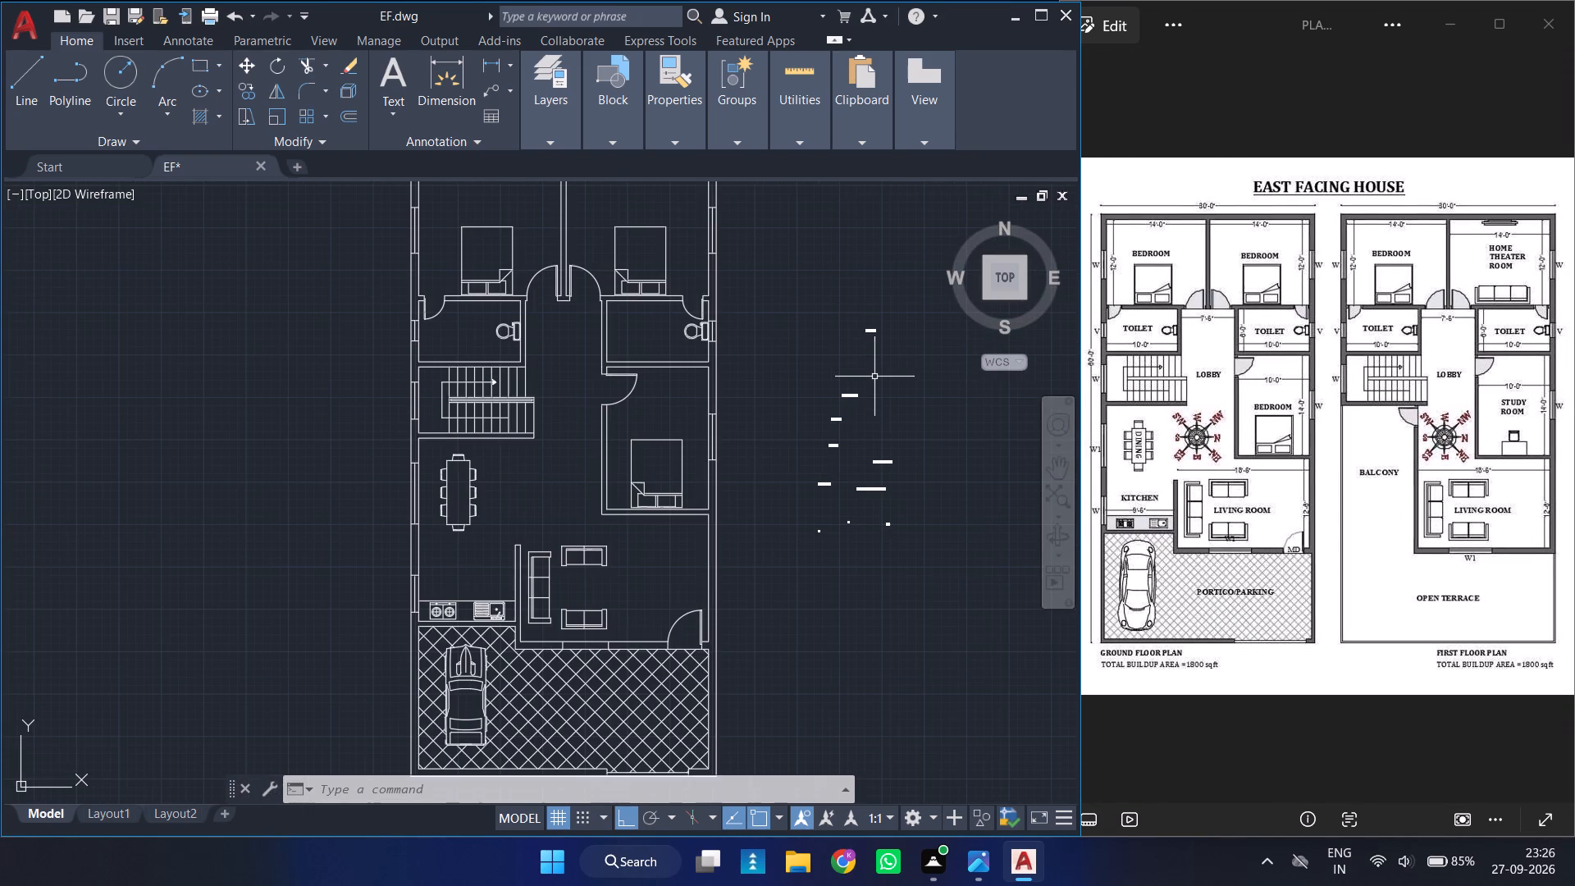
pyautogui.click(915, 293)
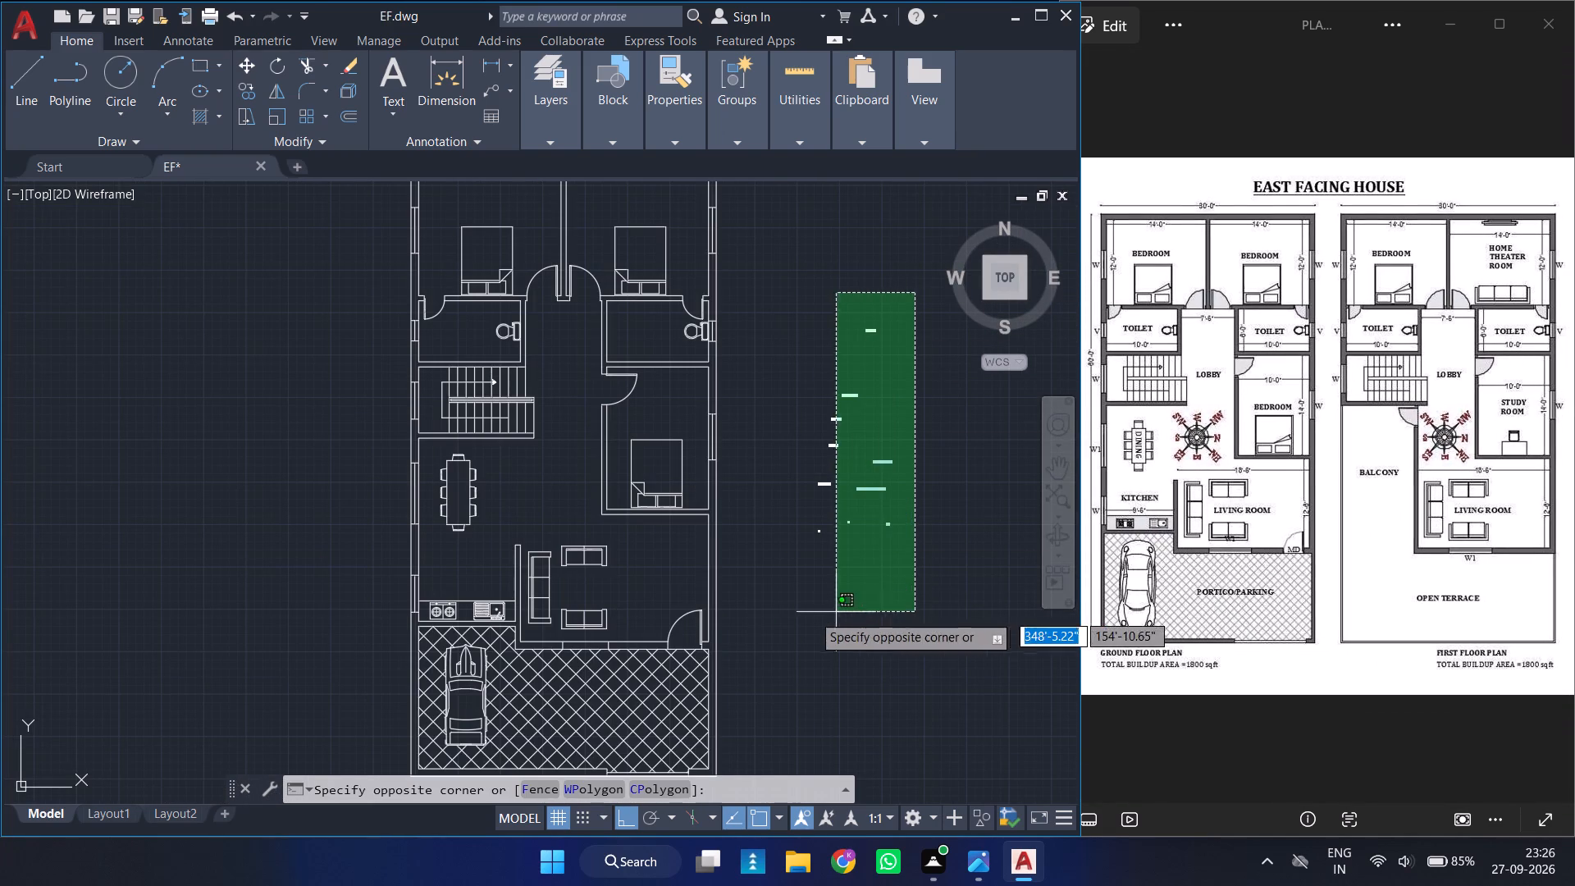
pyautogui.click(775, 597)
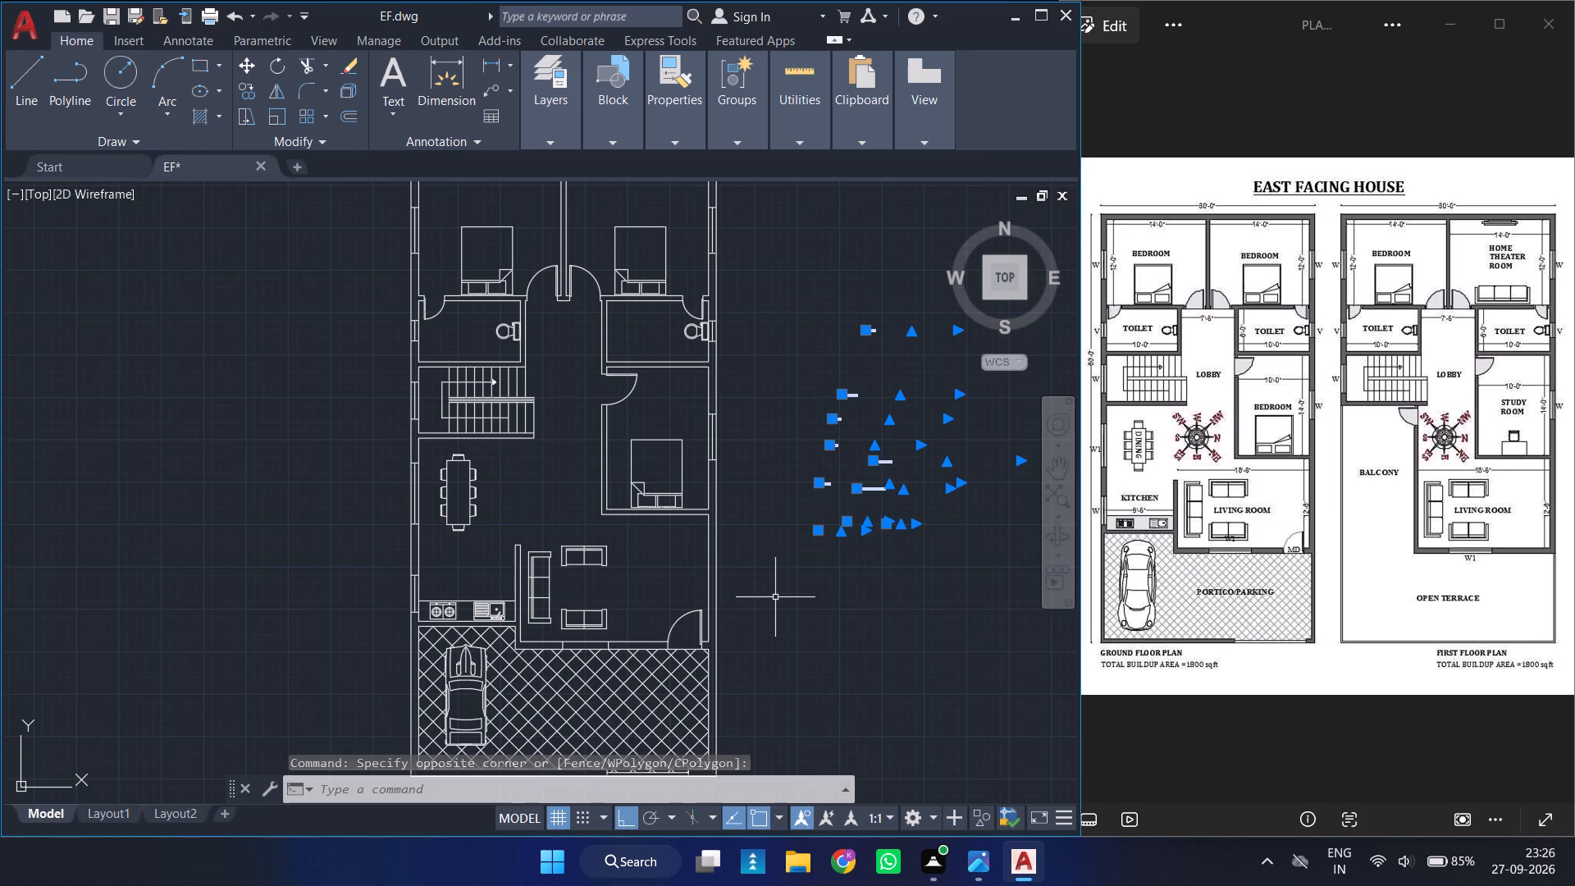
pyautogui.write('PR')
pyautogui.press('Return')
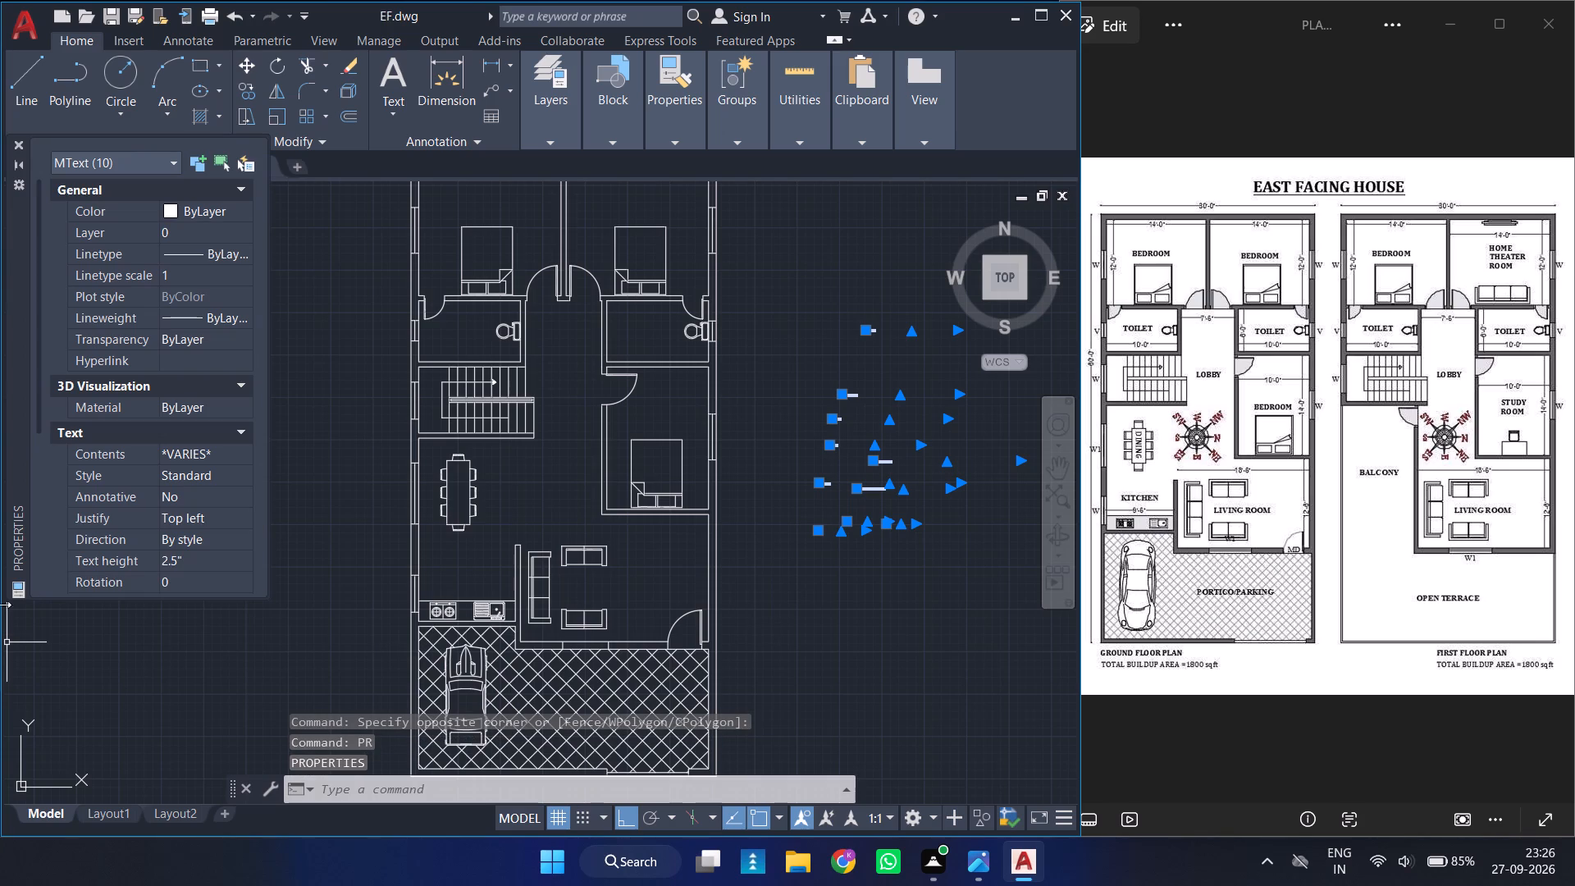
pyautogui.click(193, 555)
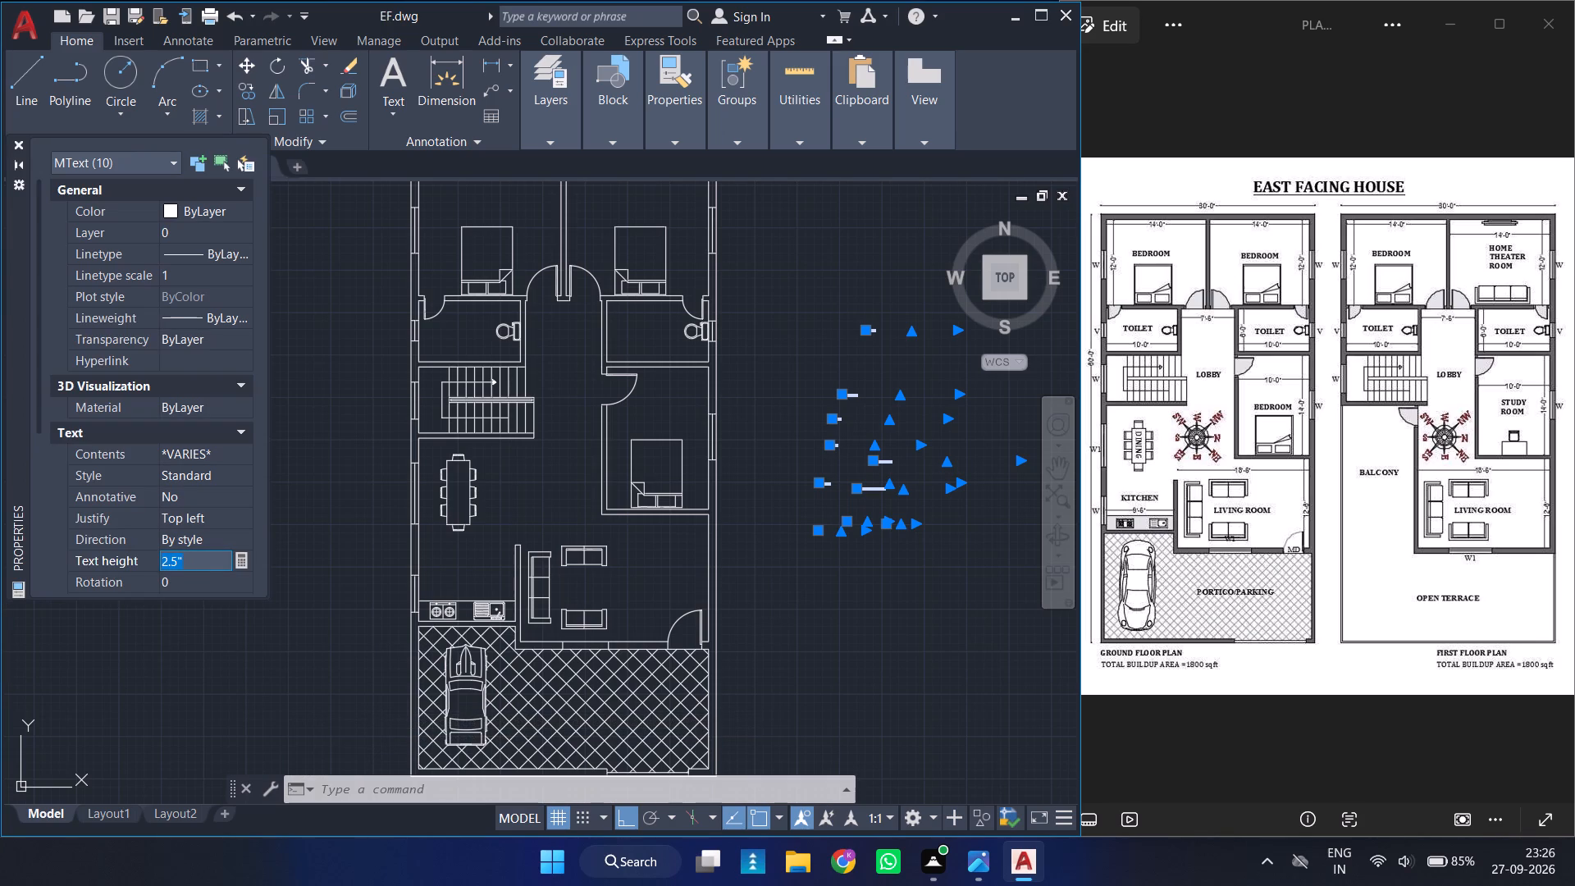
pyautogui.press('9')
pyautogui.press('Return')
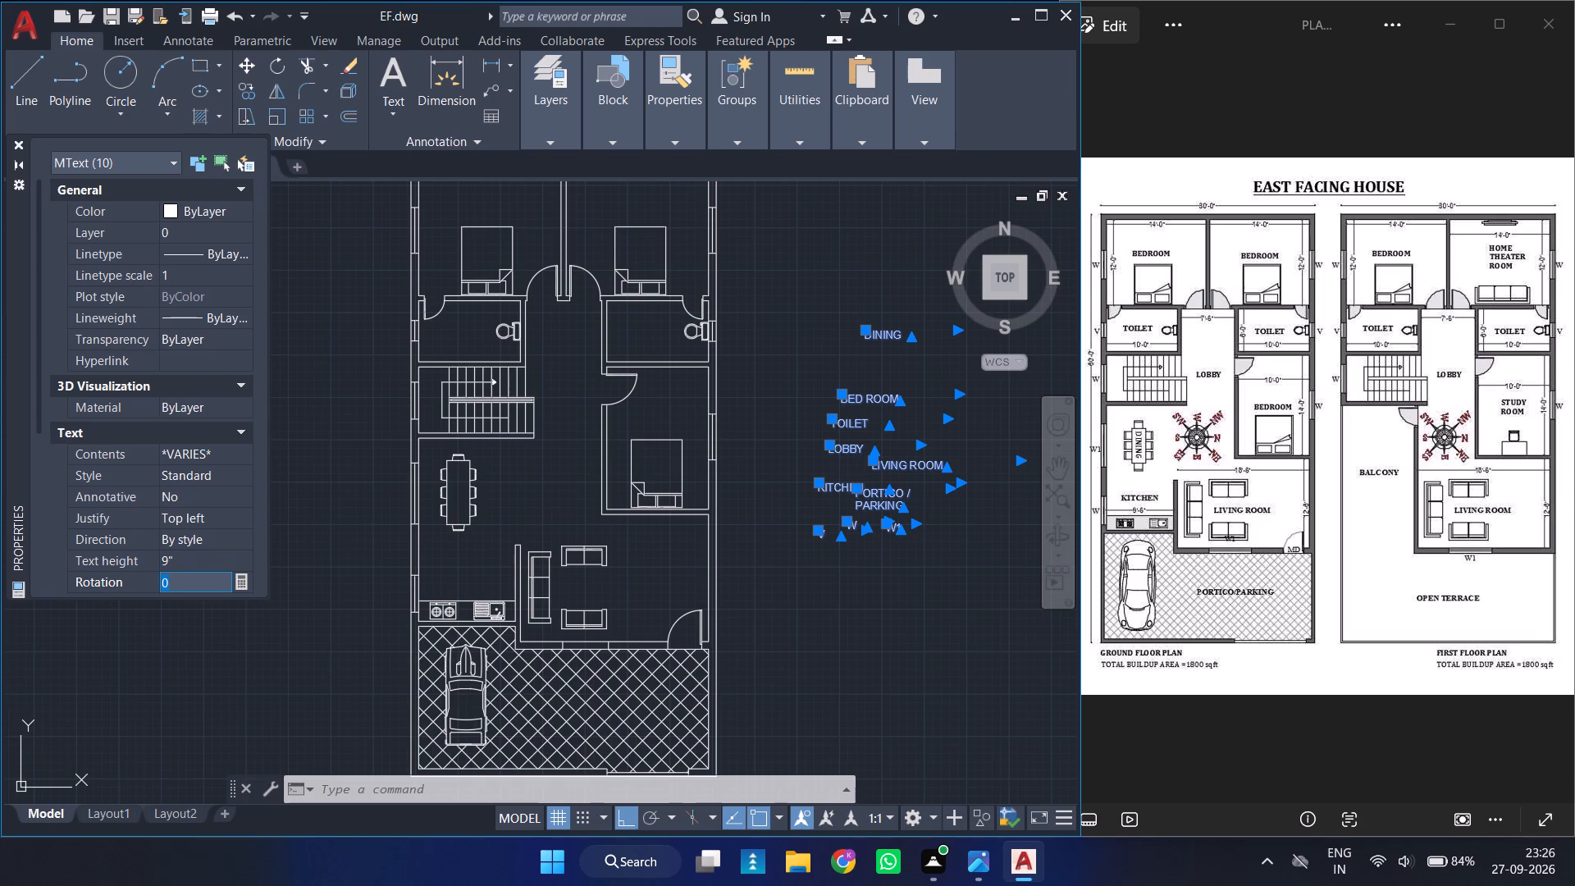
pyautogui.click(20, 144)
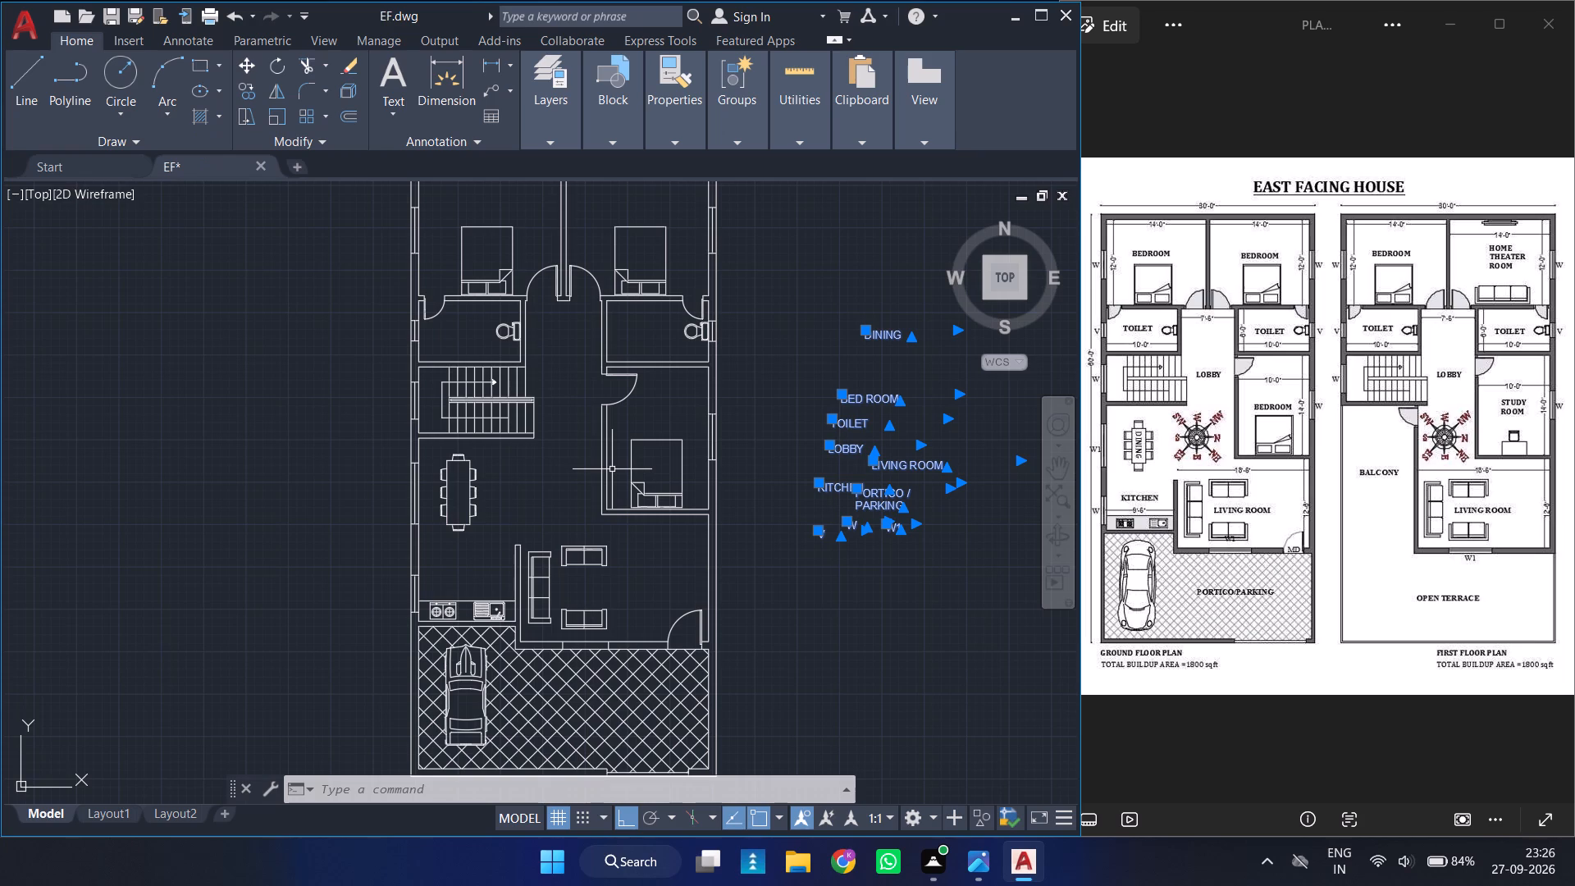
pyautogui.keyDown('ctrl'); pyautogui.scroll(-1, 612, 469); pyautogui.keyUp('ctrl')
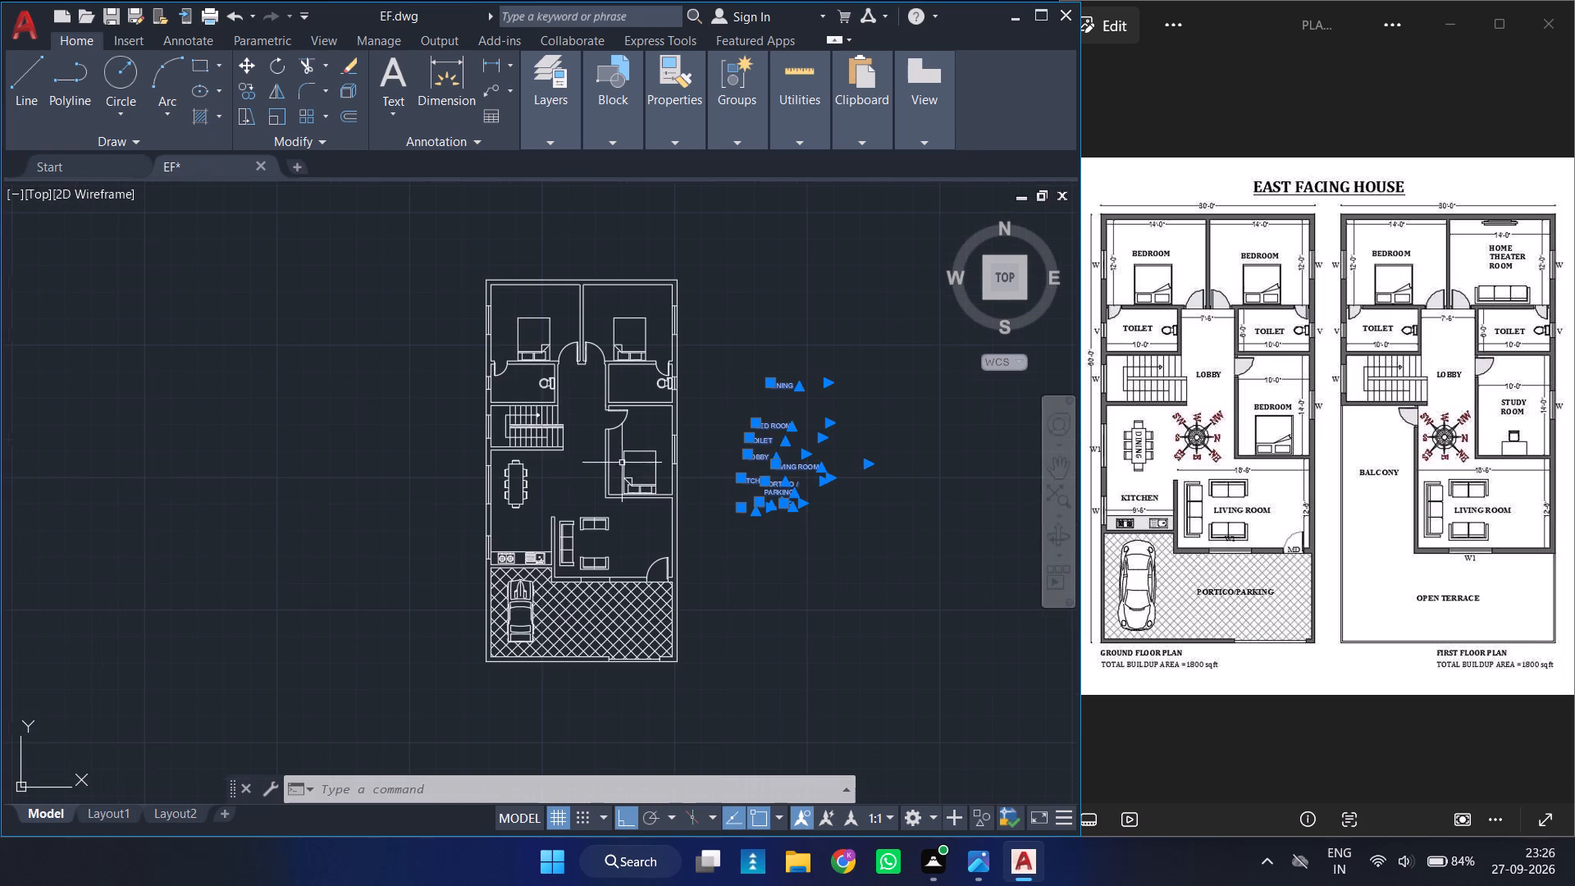
pyautogui.press('Escape')
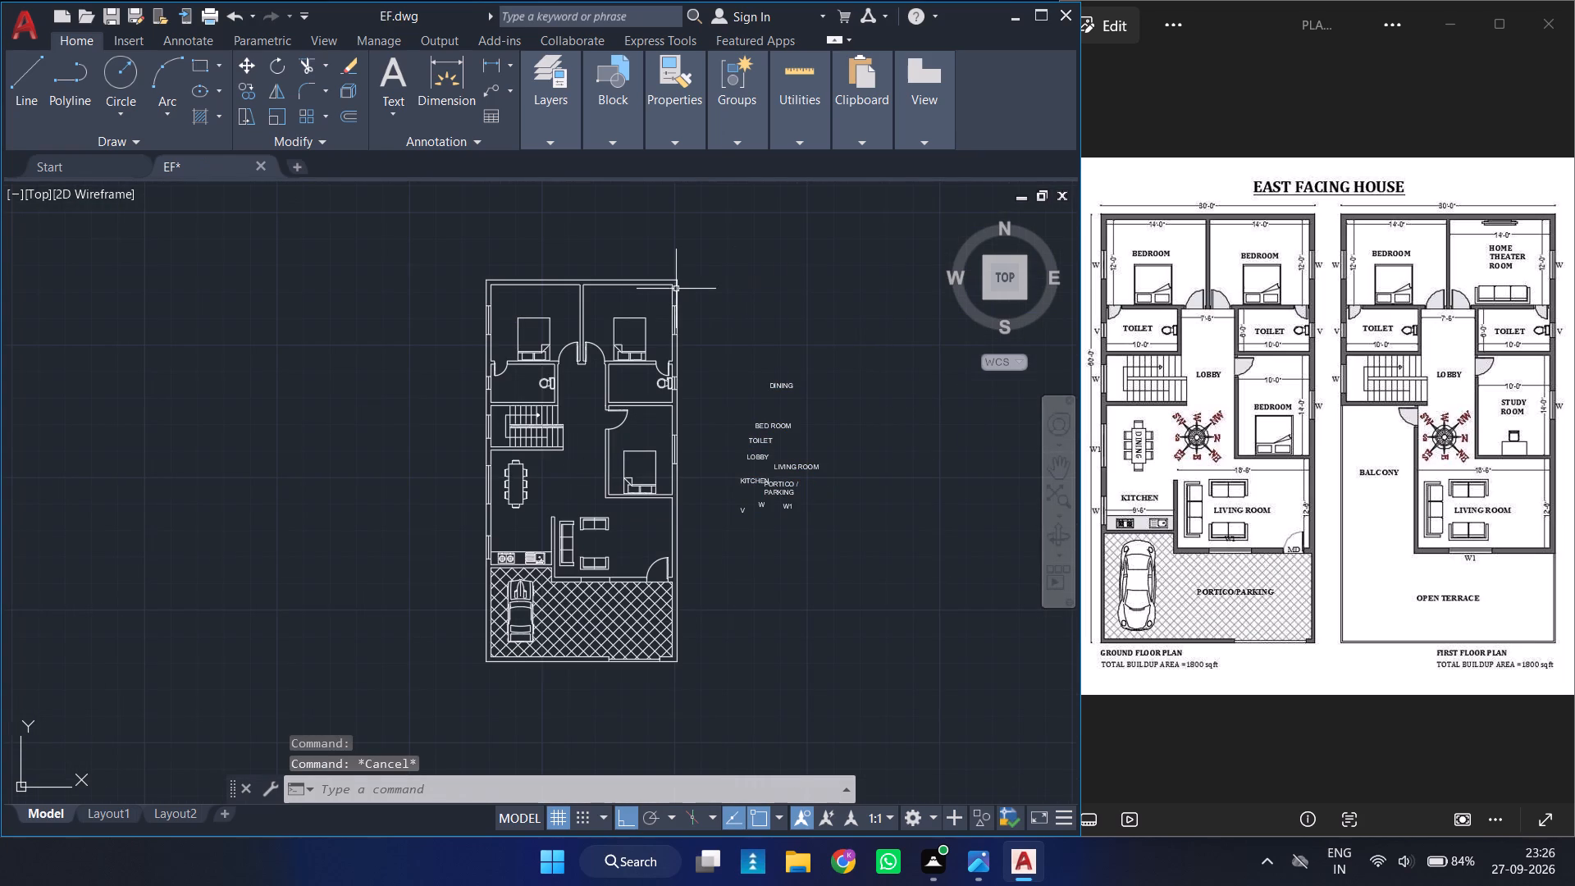
# Add a linear dimension for the plan's overall width just above the top outer wall.
pyautogui.click(486, 65)
pyautogui.press('space')
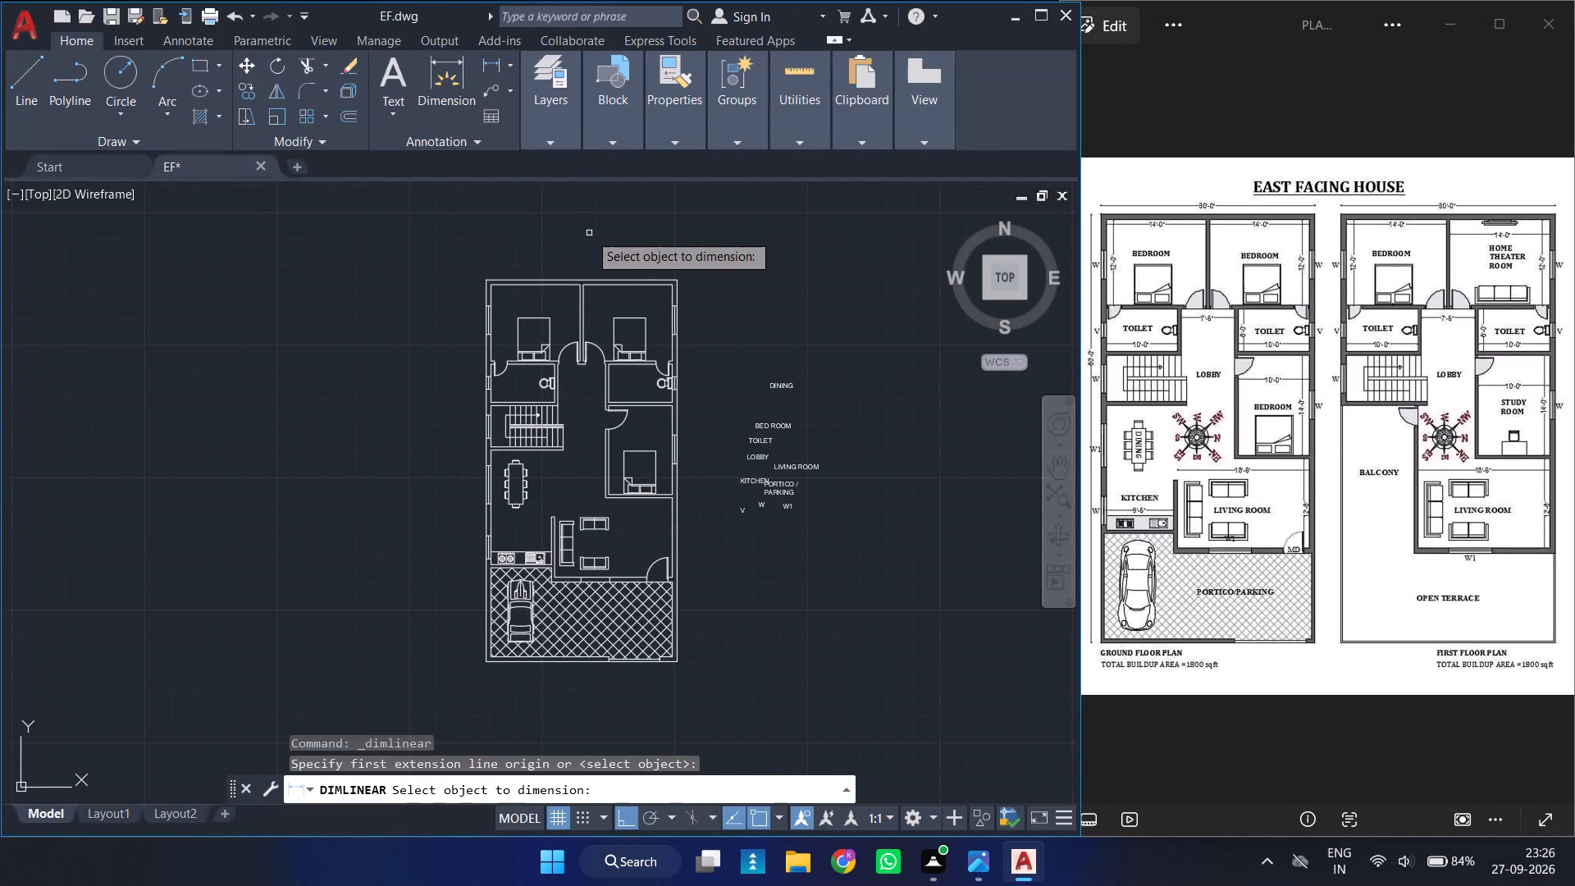
pyautogui.keyDown('ctrl'); pyautogui.scroll(1, 587, 270); pyautogui.keyUp('ctrl')
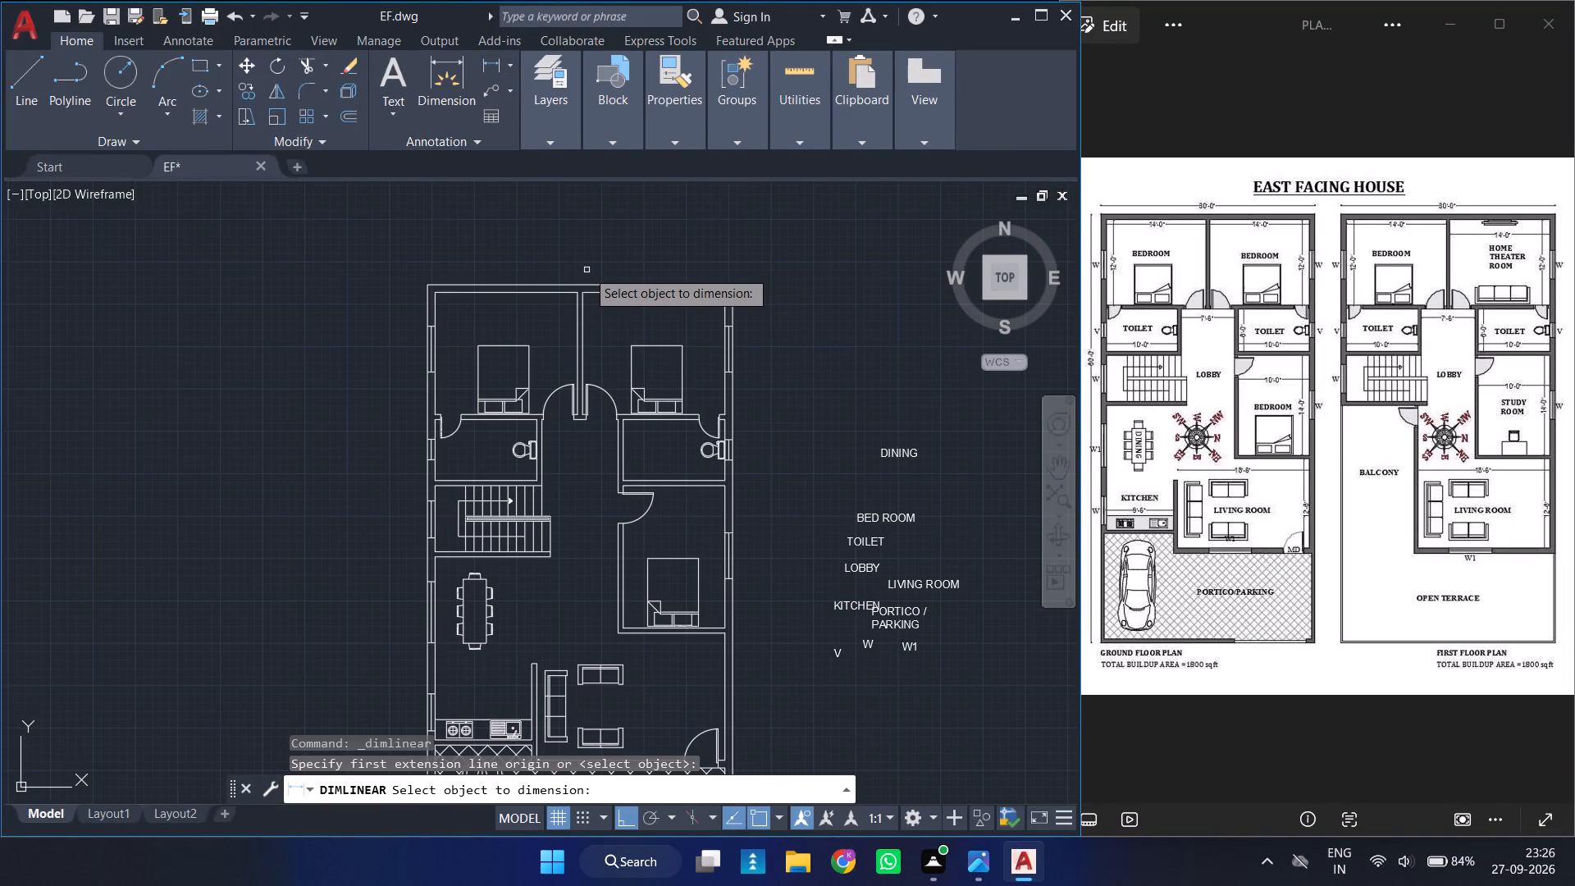
pyautogui.click(586, 282)
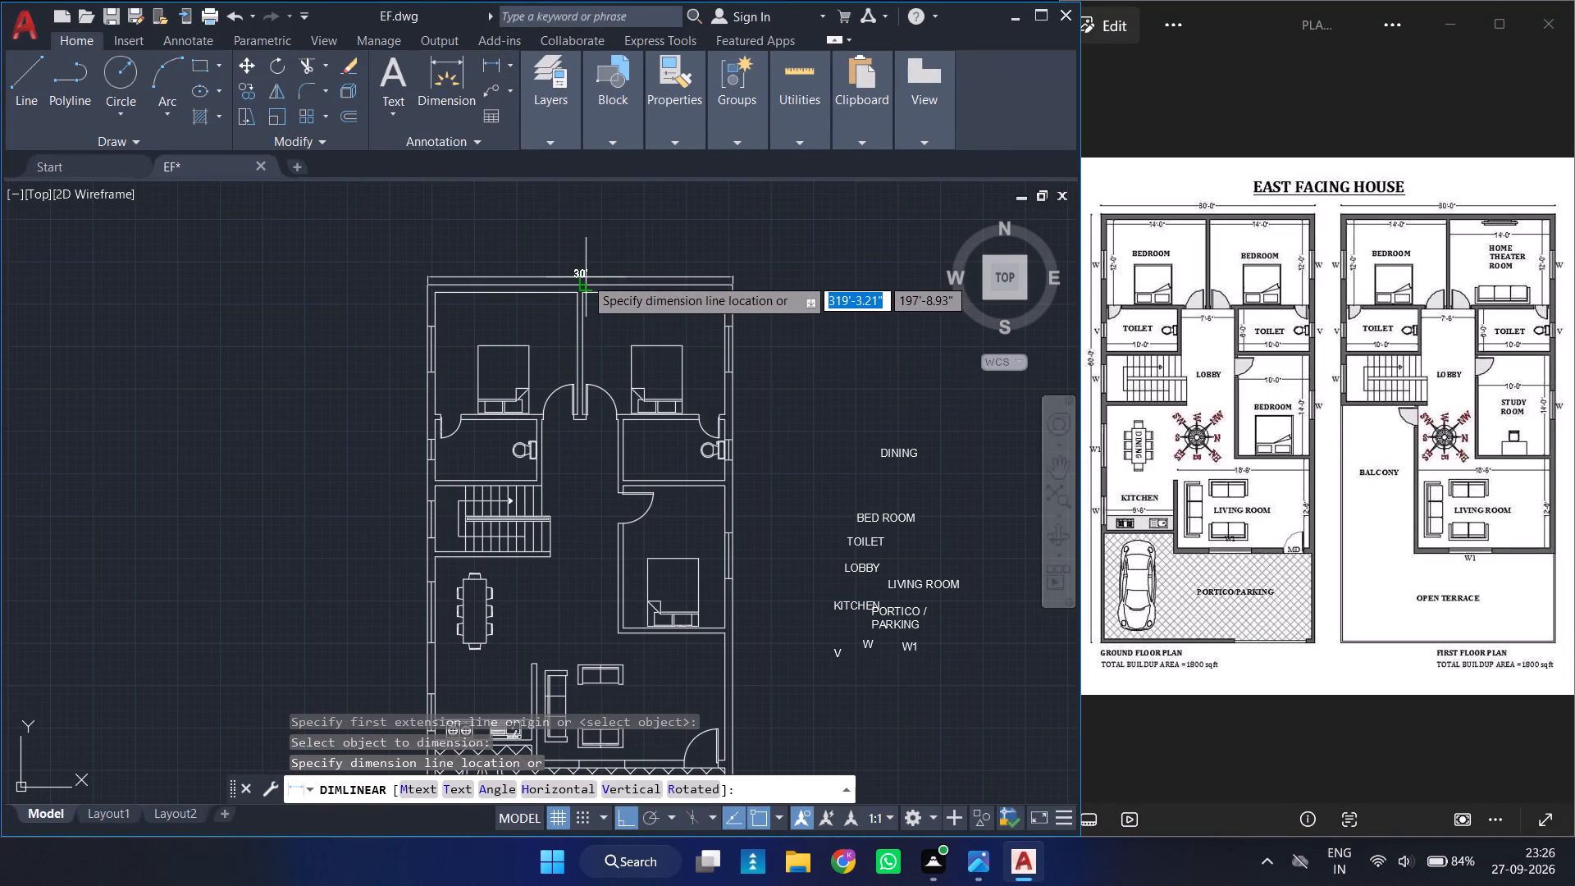
pyautogui.keyDown('ctrl'); pyautogui.scroll(2, 585, 276); pyautogui.keyUp('ctrl')
pyautogui.click(585, 273)
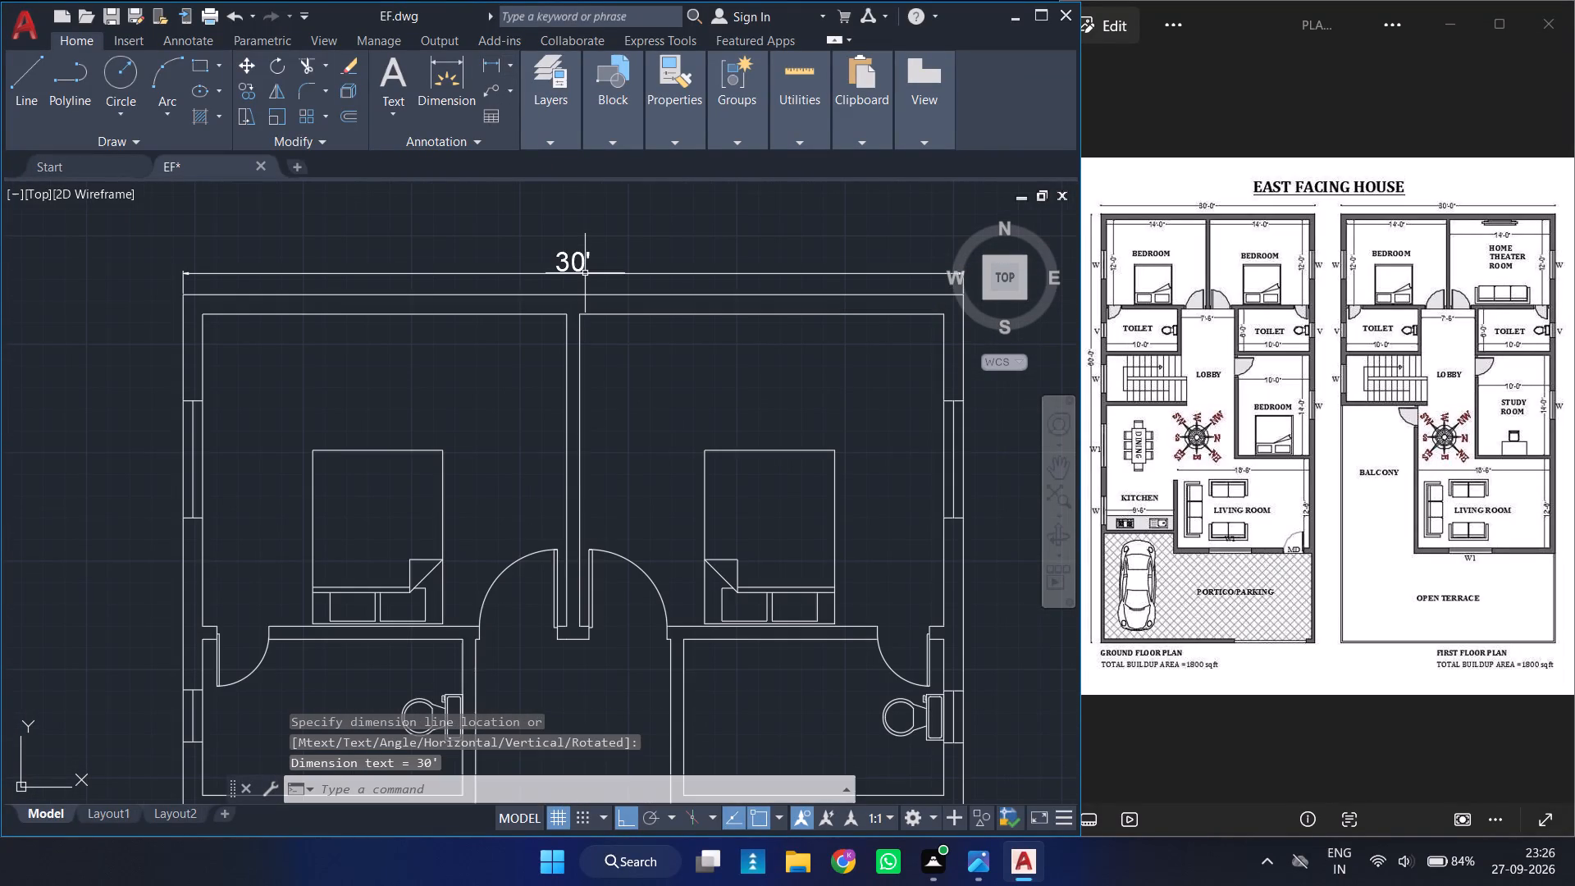
# Add a linear dimension for the plan's overall length just outside the left outer wall.
pyautogui.keyDown('ctrl'); pyautogui.scroll(-1, 536, 263); pyautogui.keyUp('ctrl')
pyautogui.keyDown('ctrl'); pyautogui.scroll(-1, 413, 382); pyautogui.keyUp('ctrl')
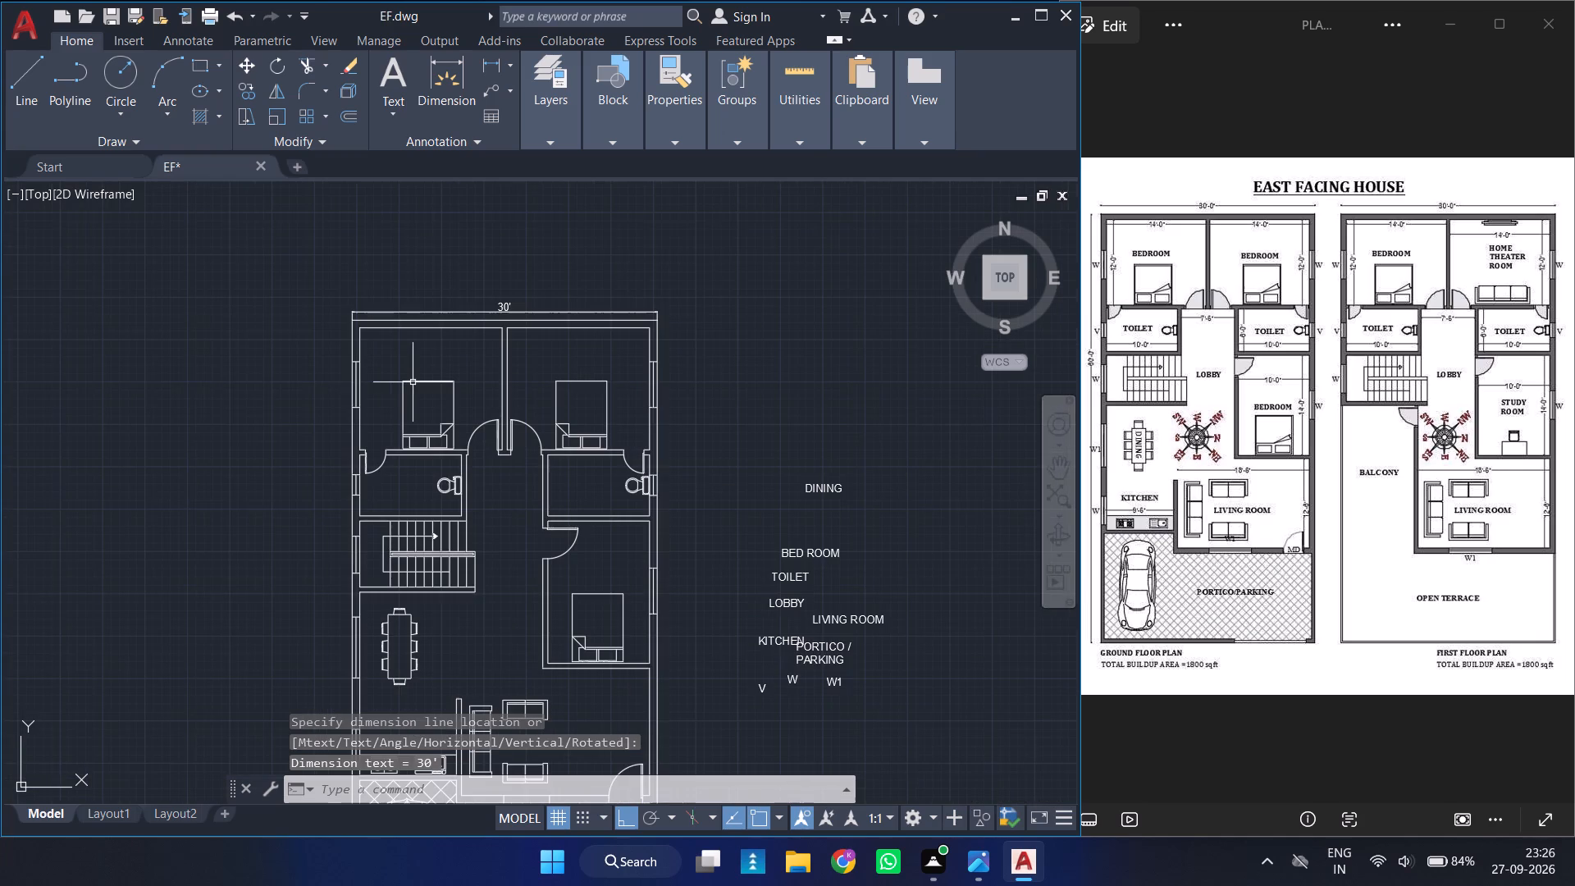
pyautogui.press('space')
pyautogui.press('space')
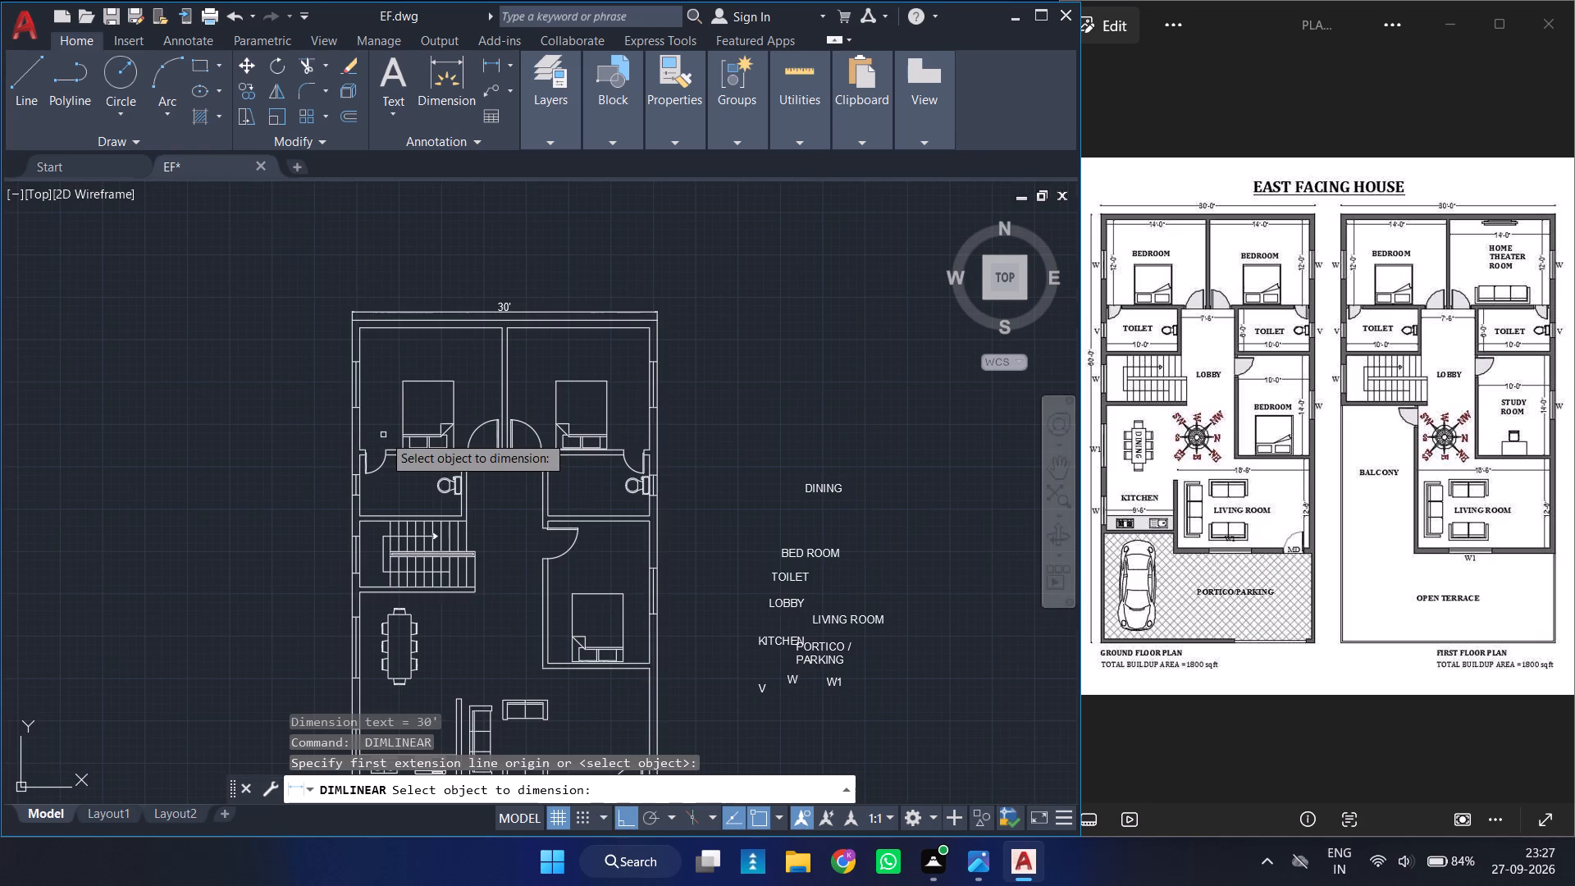
pyautogui.click(349, 432)
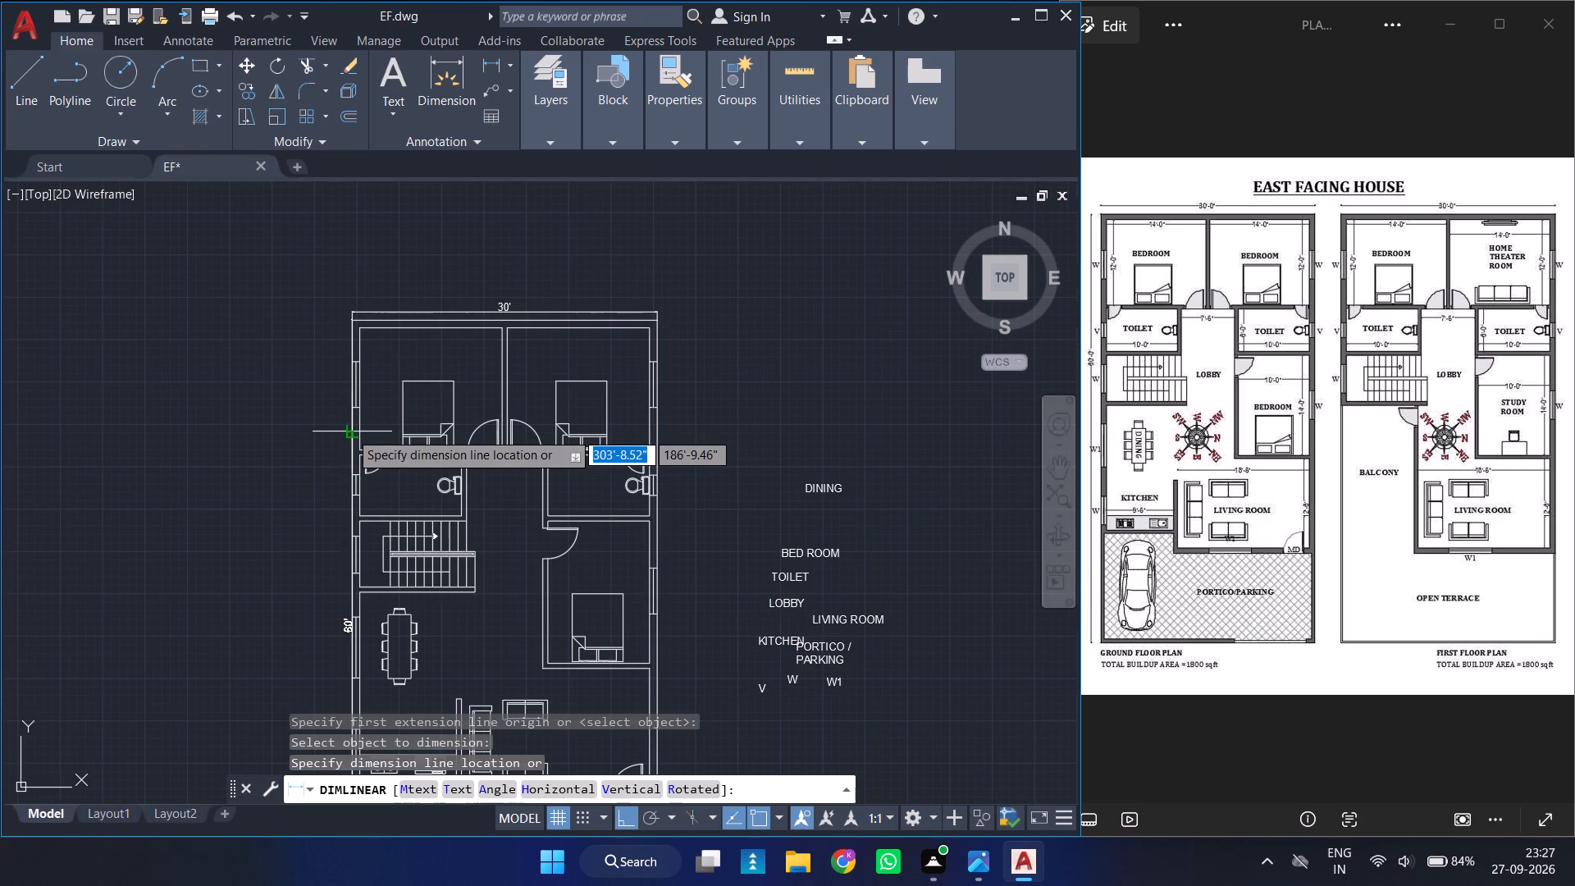
pyautogui.keyDown('ctrl'); pyautogui.scroll(2, 341, 430); pyautogui.keyUp('ctrl')
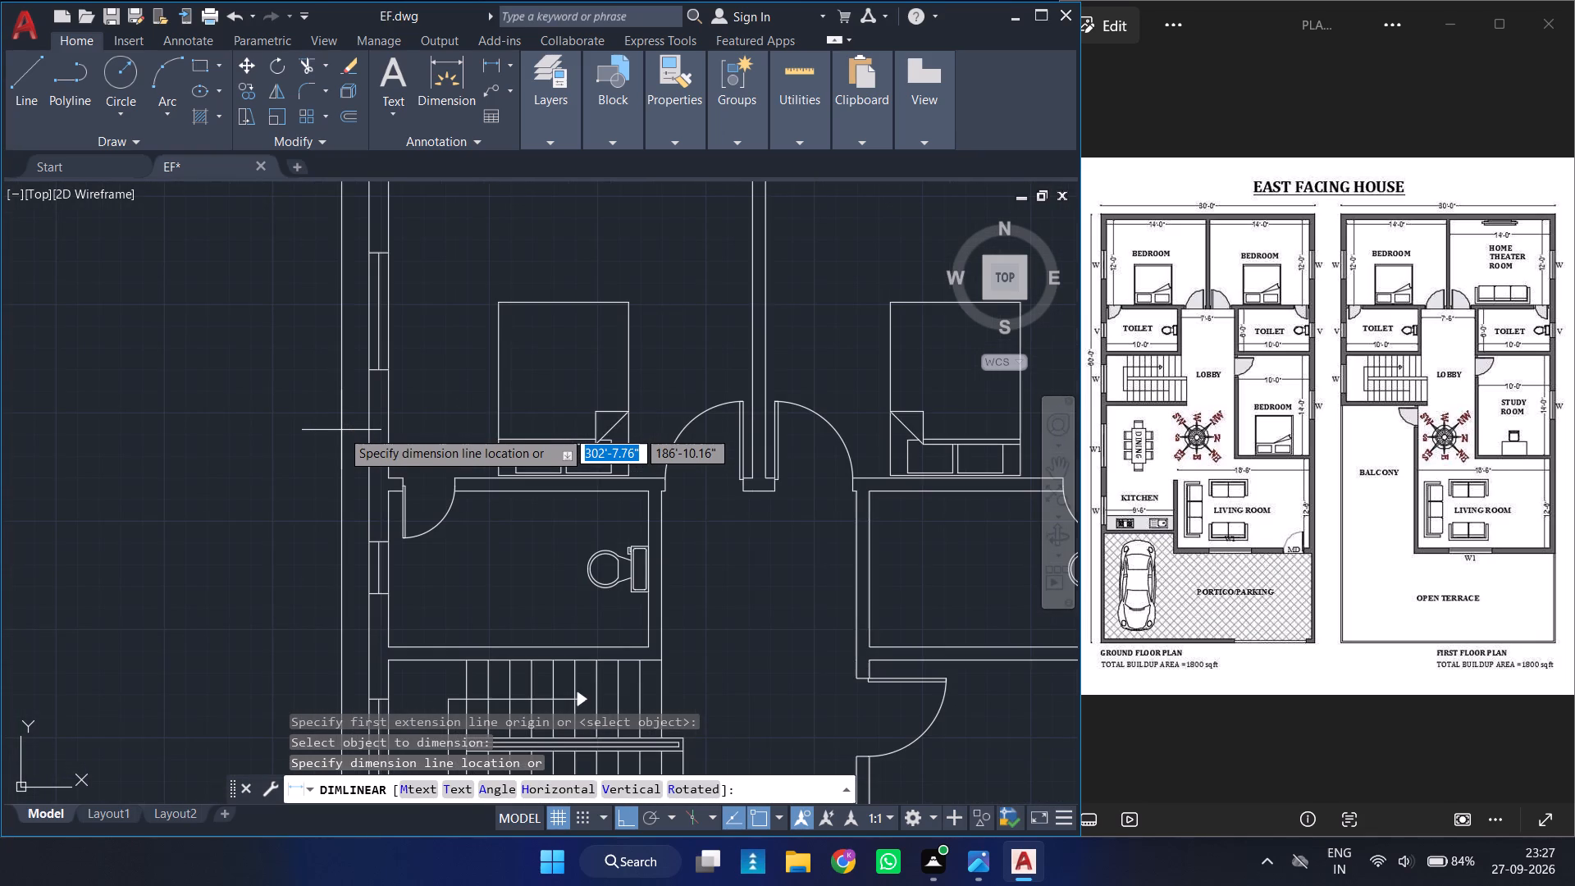
pyautogui.click(344, 433)
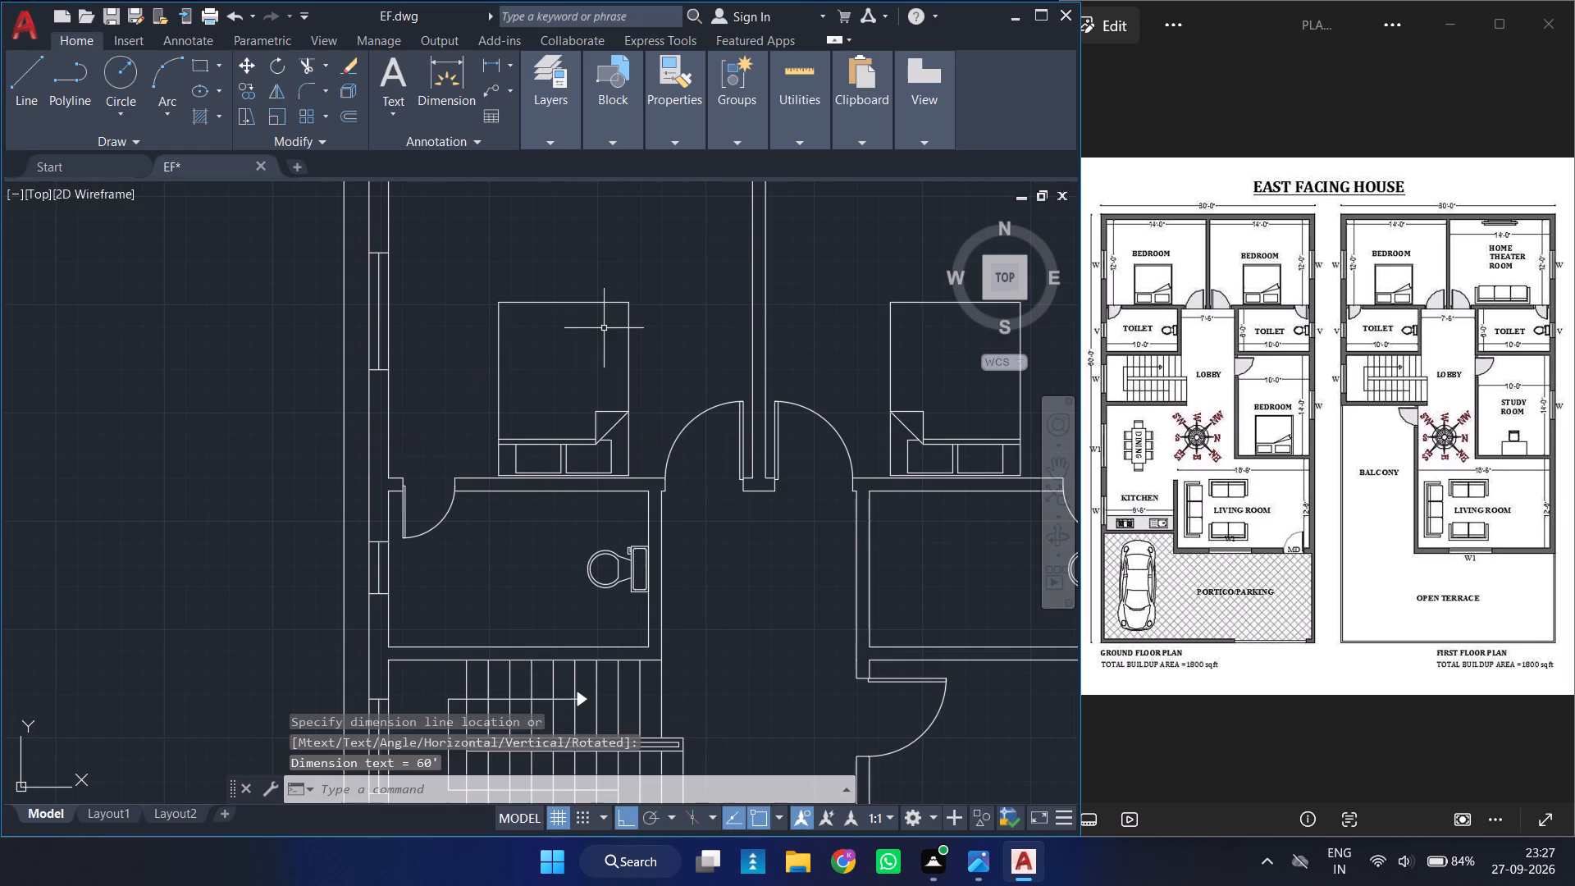
# Dimension the upper-left bedroom's width below its top wall and its depth beside the partition between the bedrooms.
pyautogui.keyDown('ctrl'); pyautogui.scroll(-3, 604, 328); pyautogui.keyUp('ctrl')
pyautogui.press('space')
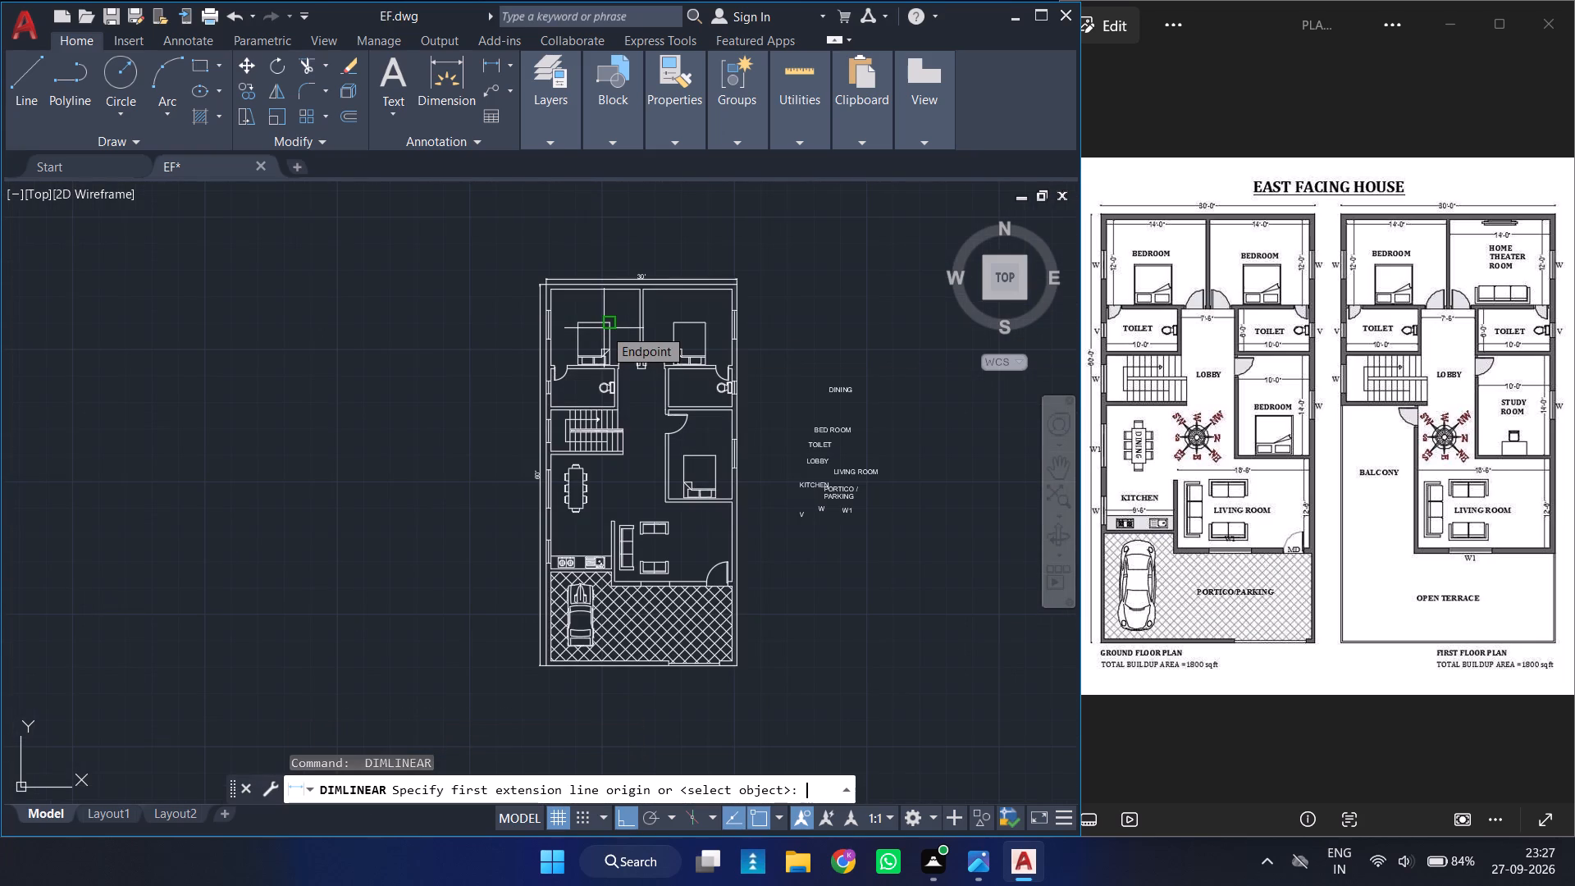
pyautogui.hscroll(1, 604, 328)
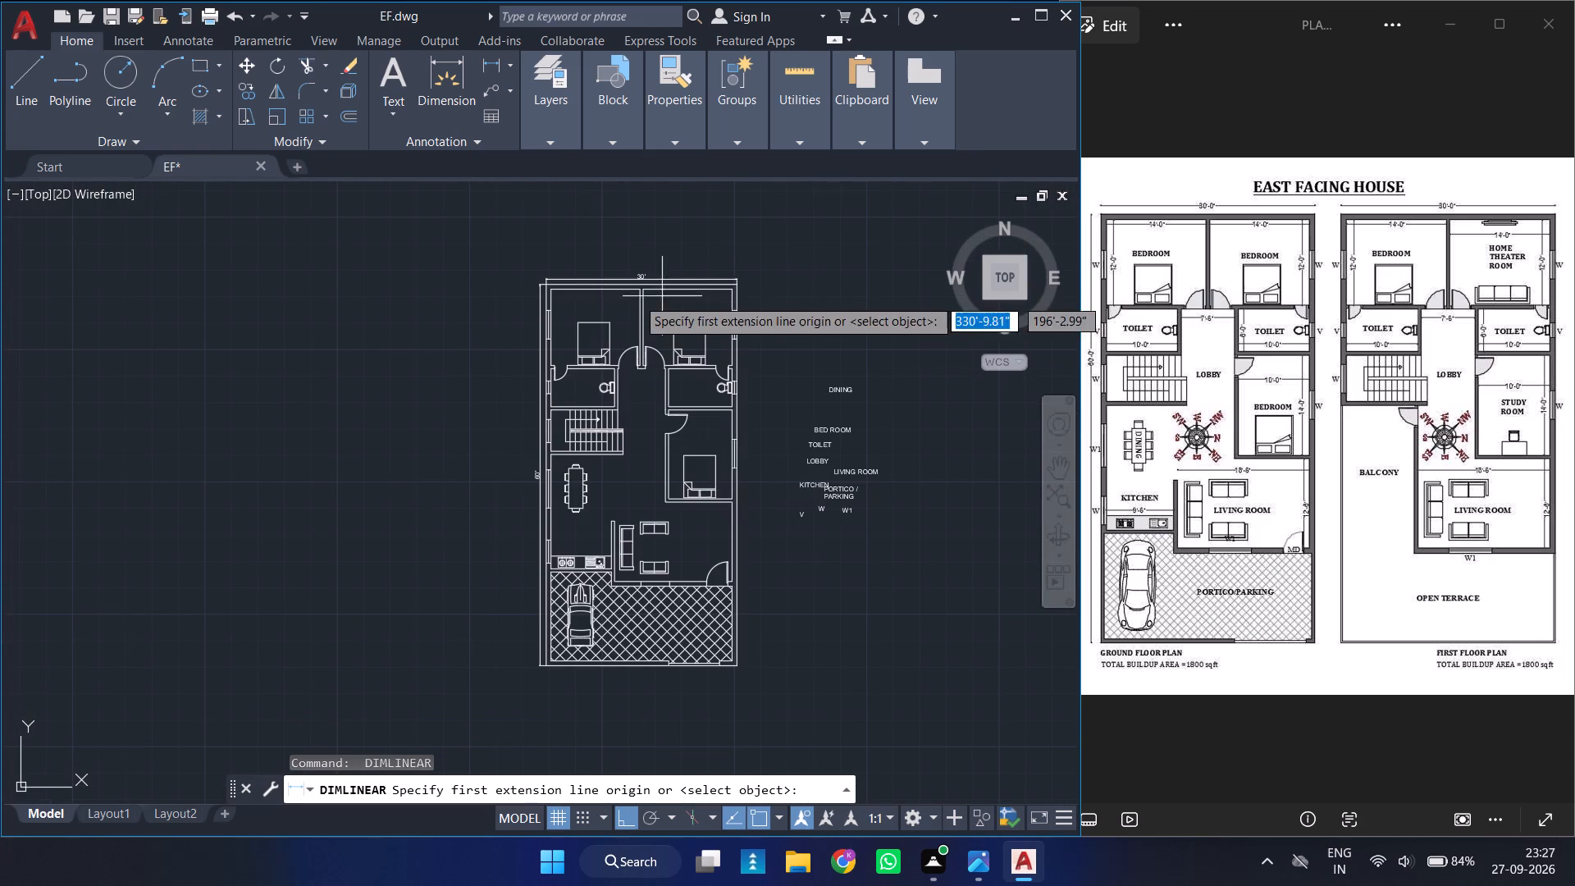
pyautogui.keyDown('ctrl'); pyautogui.scroll(2, 582, 307); pyautogui.keyUp('ctrl')
pyautogui.press('space')
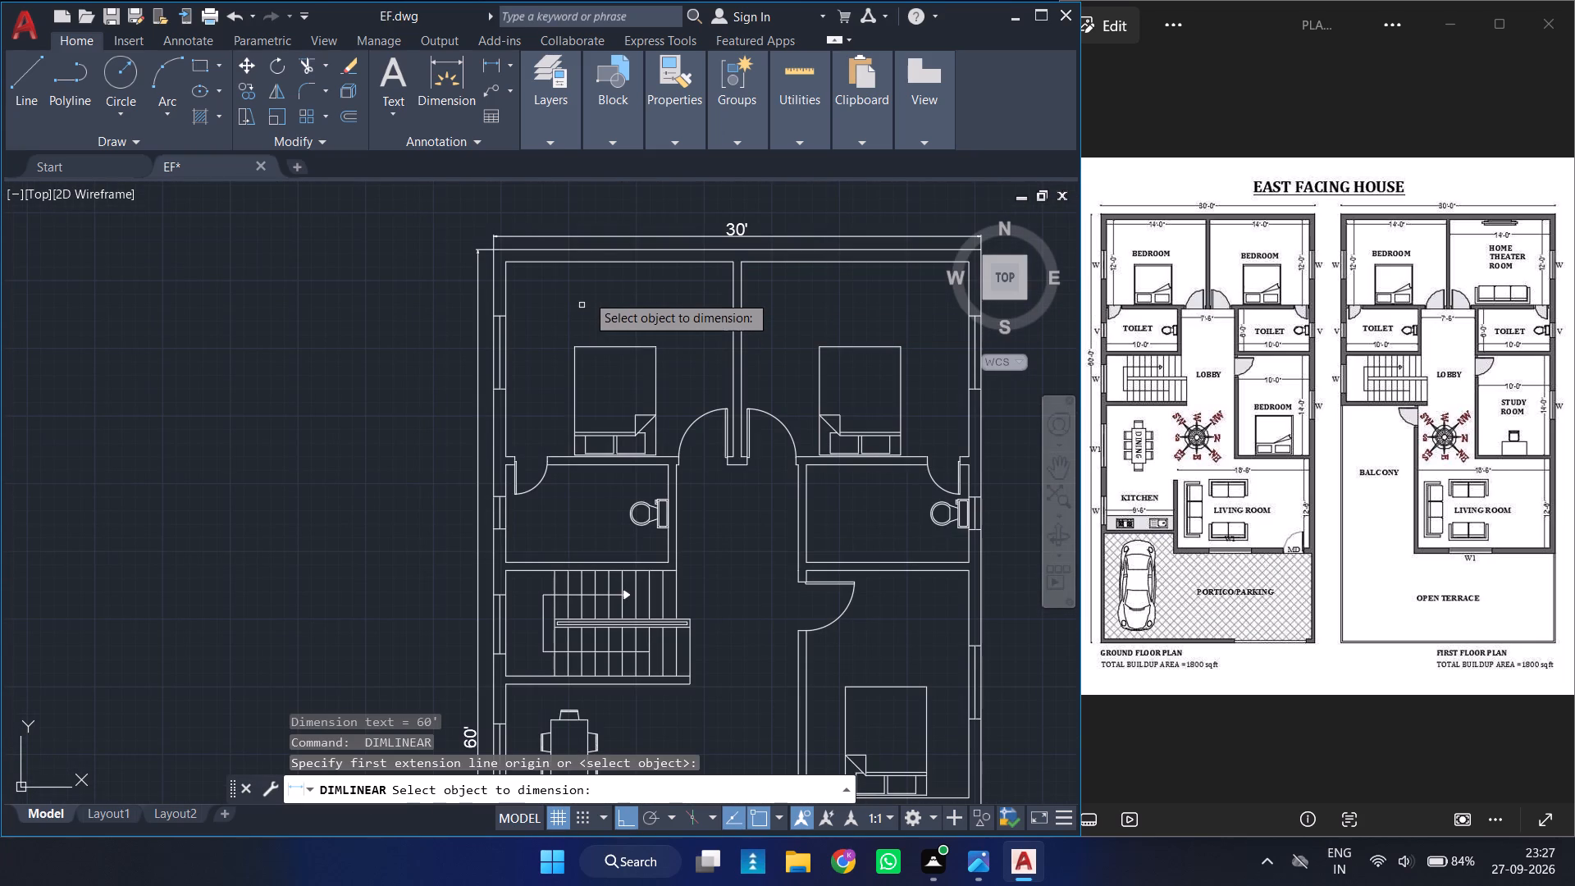
pyautogui.click(610, 263)
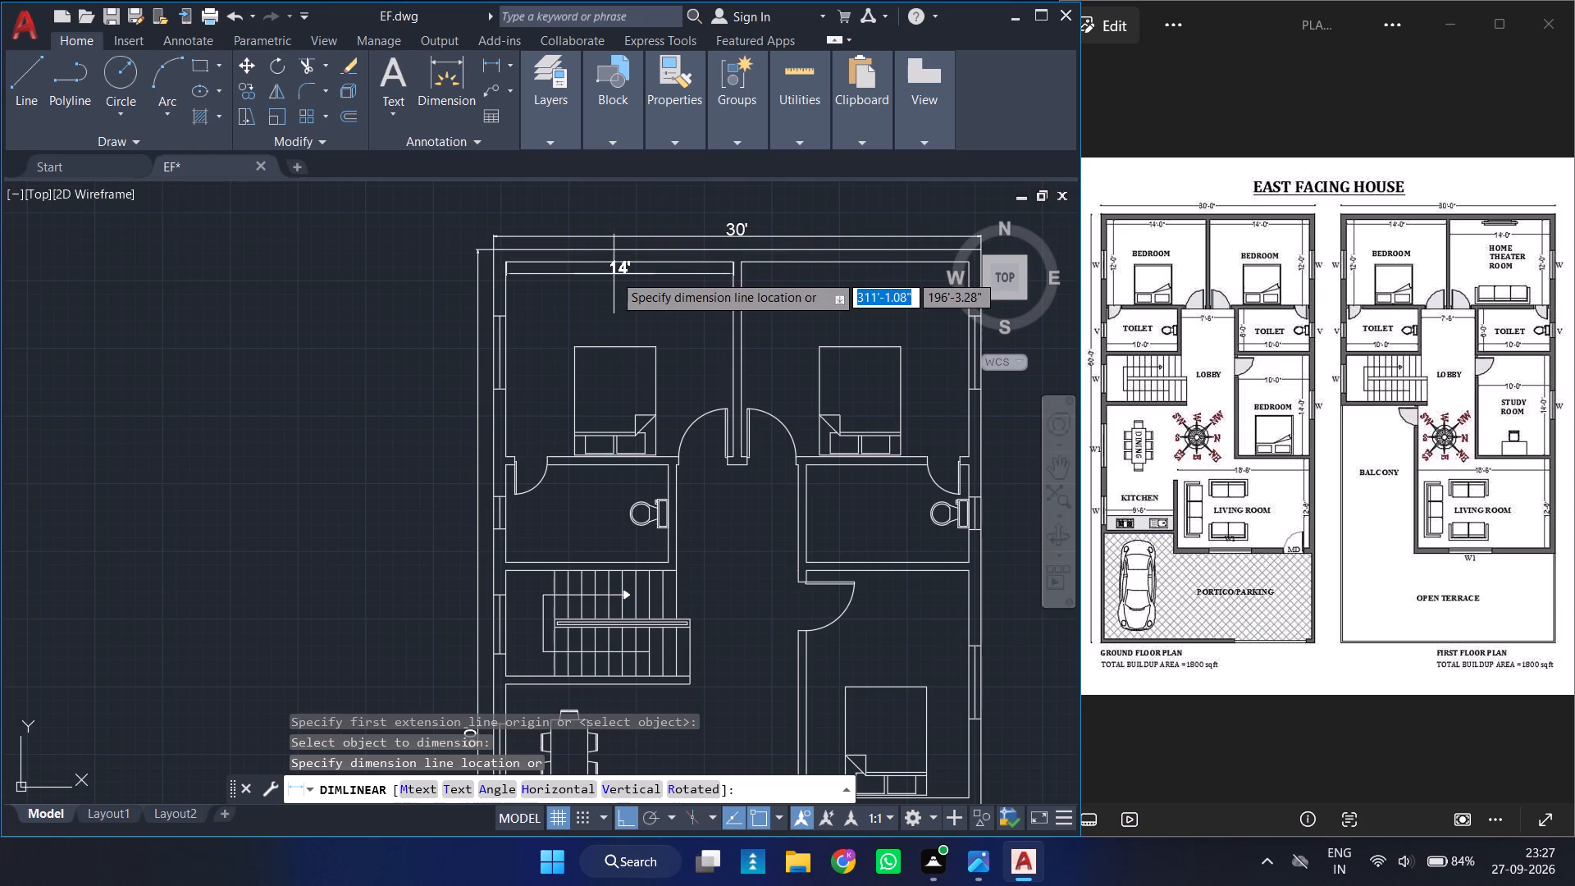
pyautogui.click(614, 281)
pyautogui.press('space')
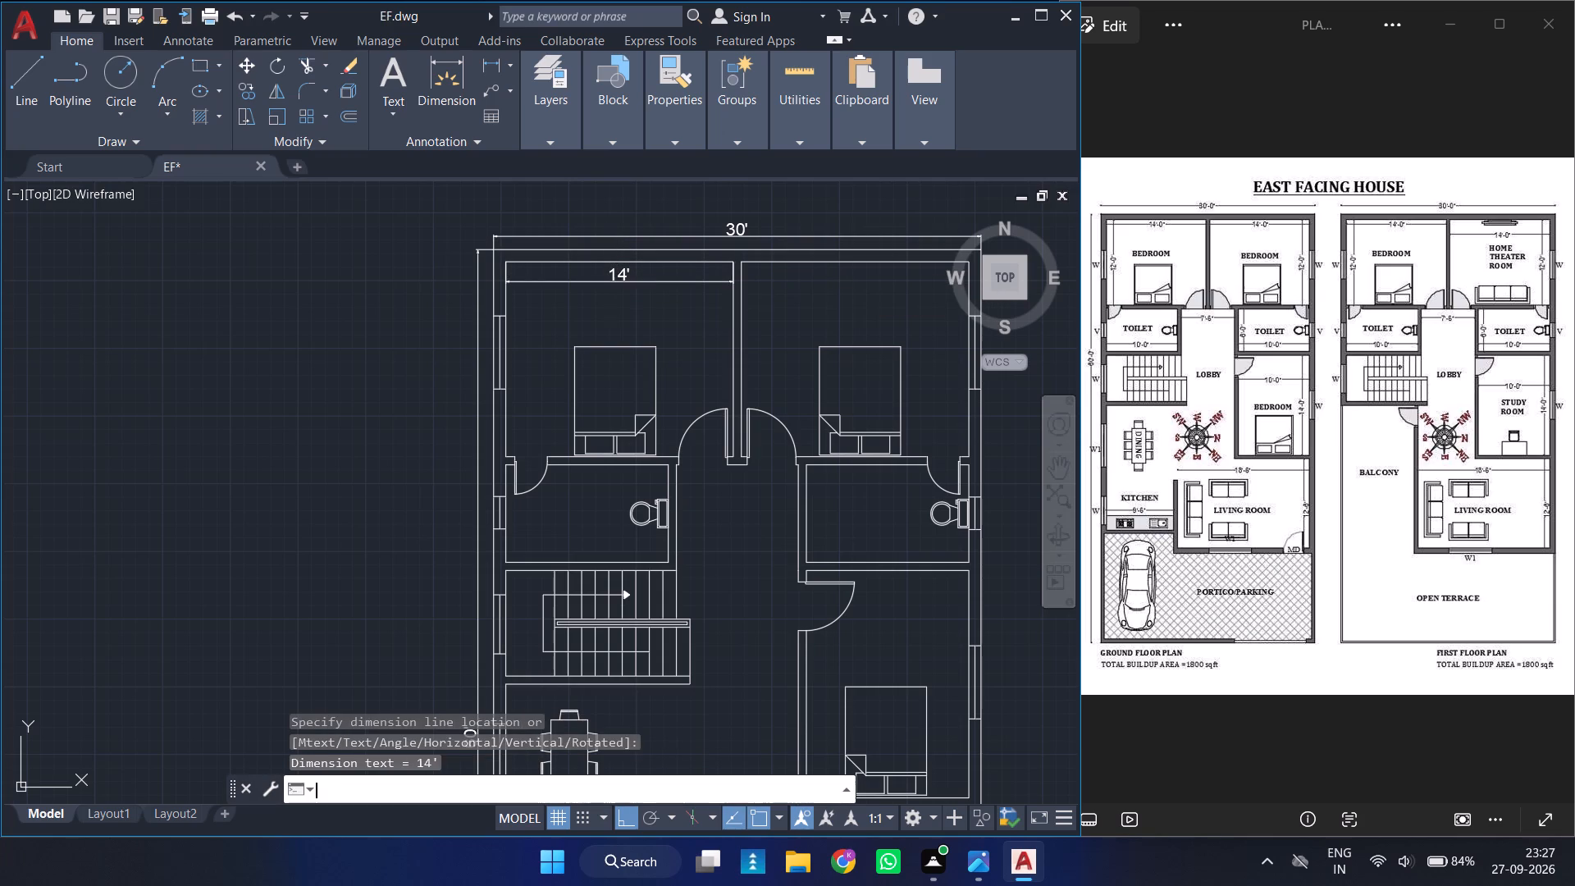
pyautogui.press('space')
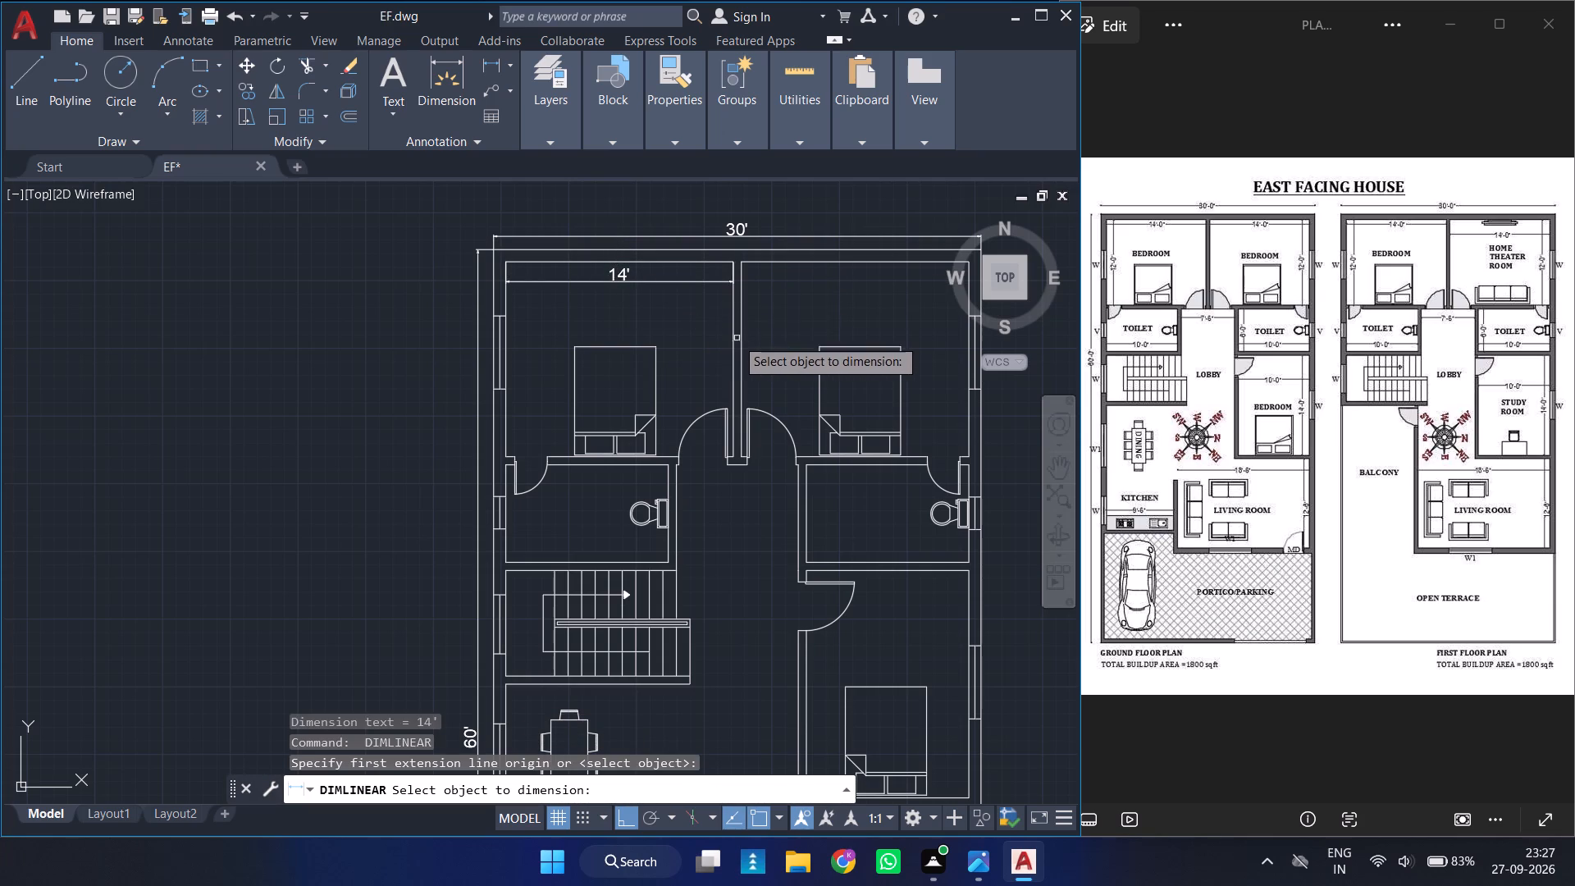
pyautogui.click(733, 335)
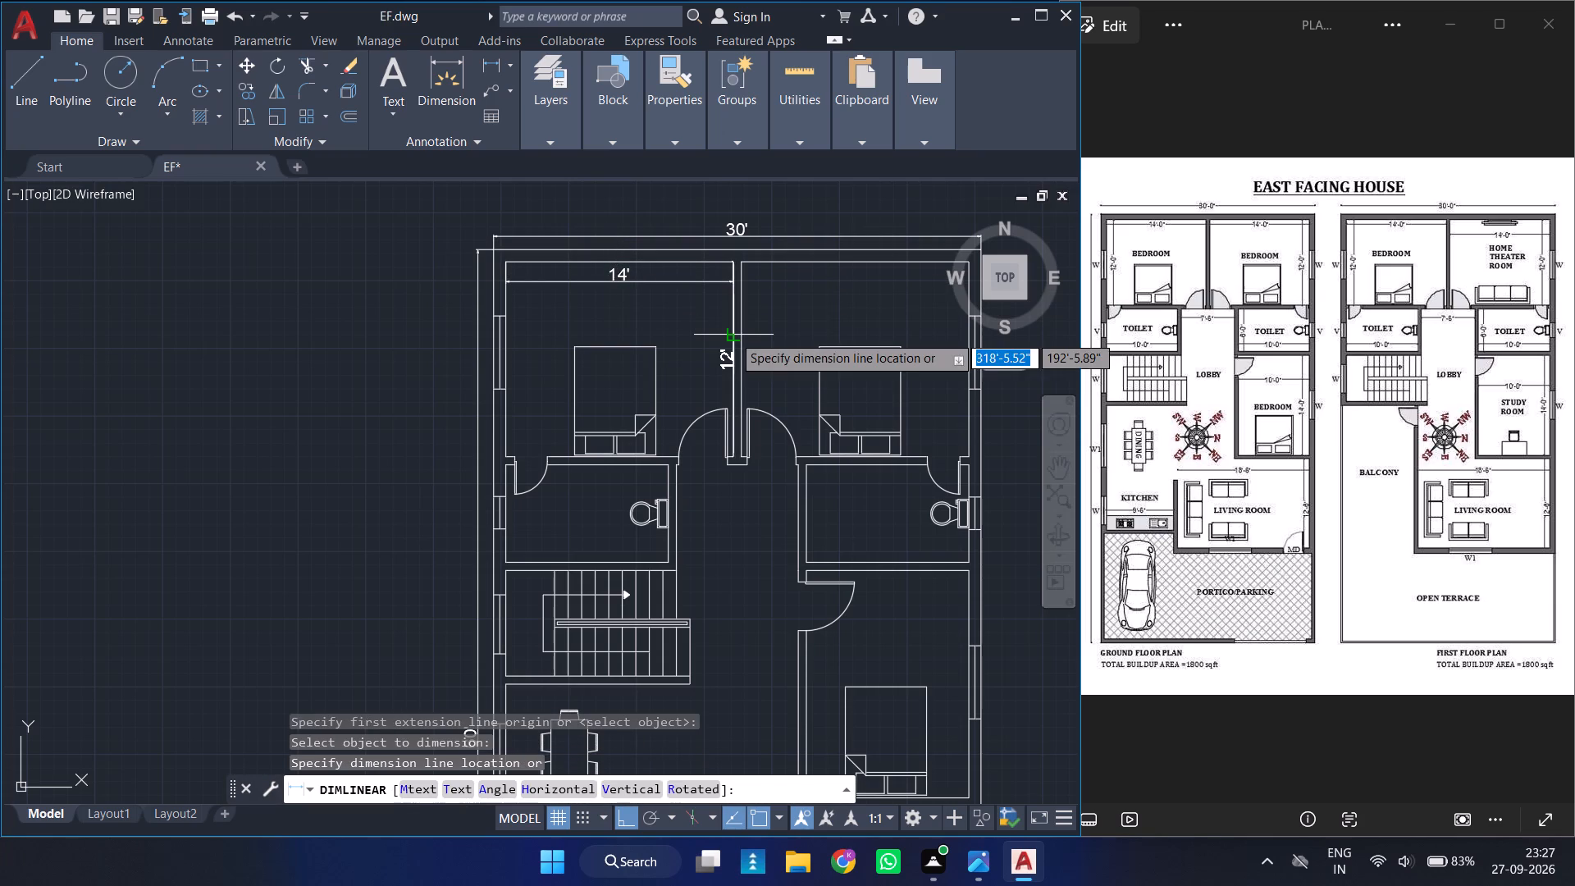
pyautogui.click(711, 331)
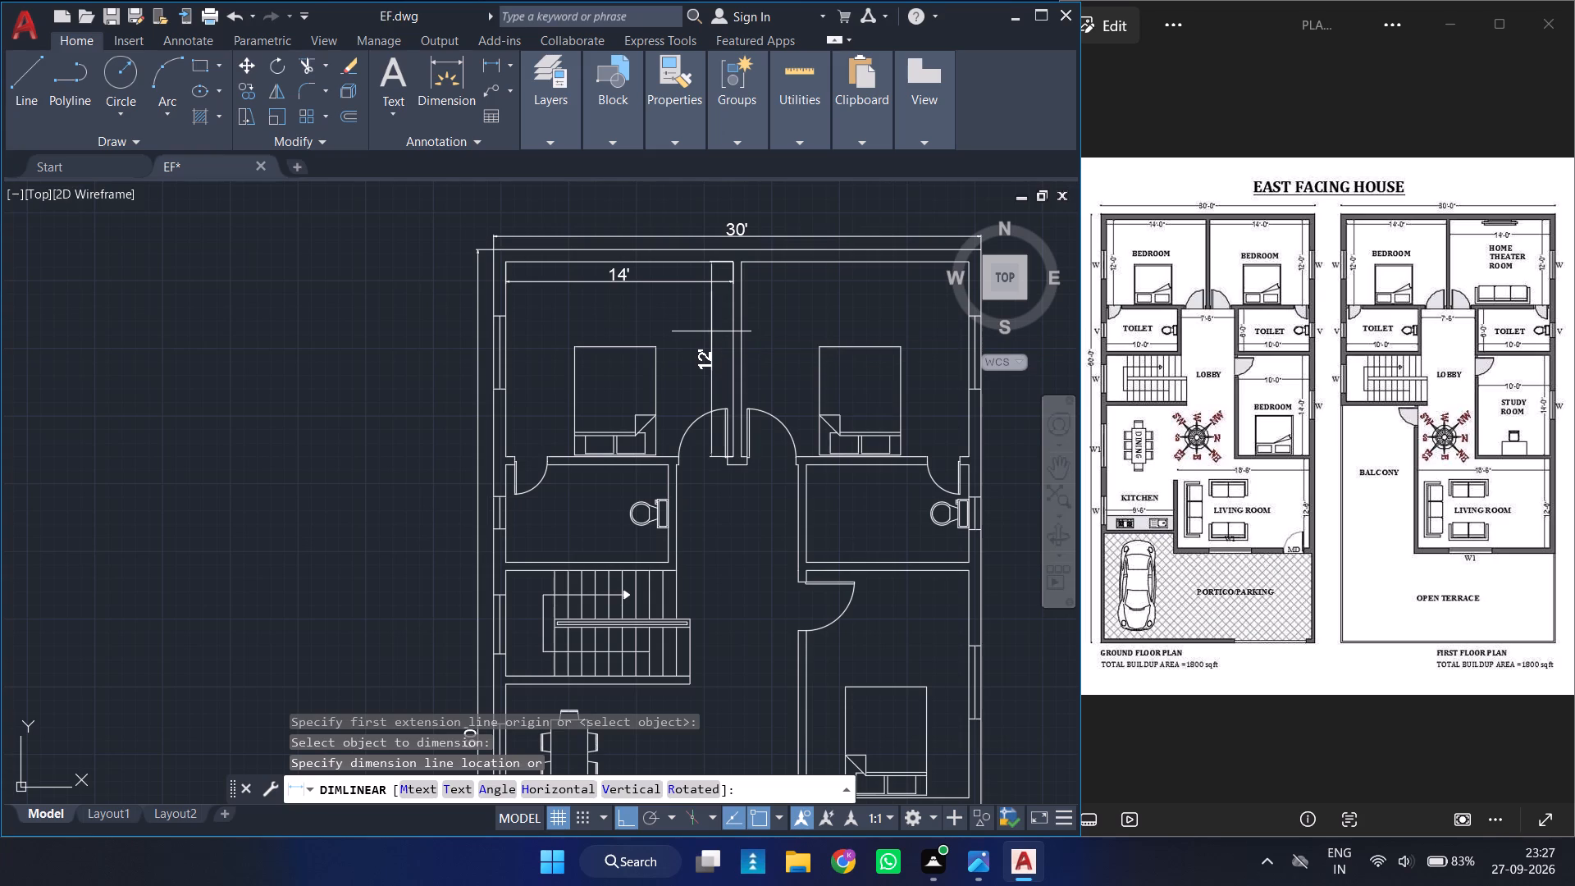
# Dimension the upper-right bedroom's width below its top wall and its depth beside the partition between the bedrooms.
pyautogui.press('space')
pyautogui.press('space')
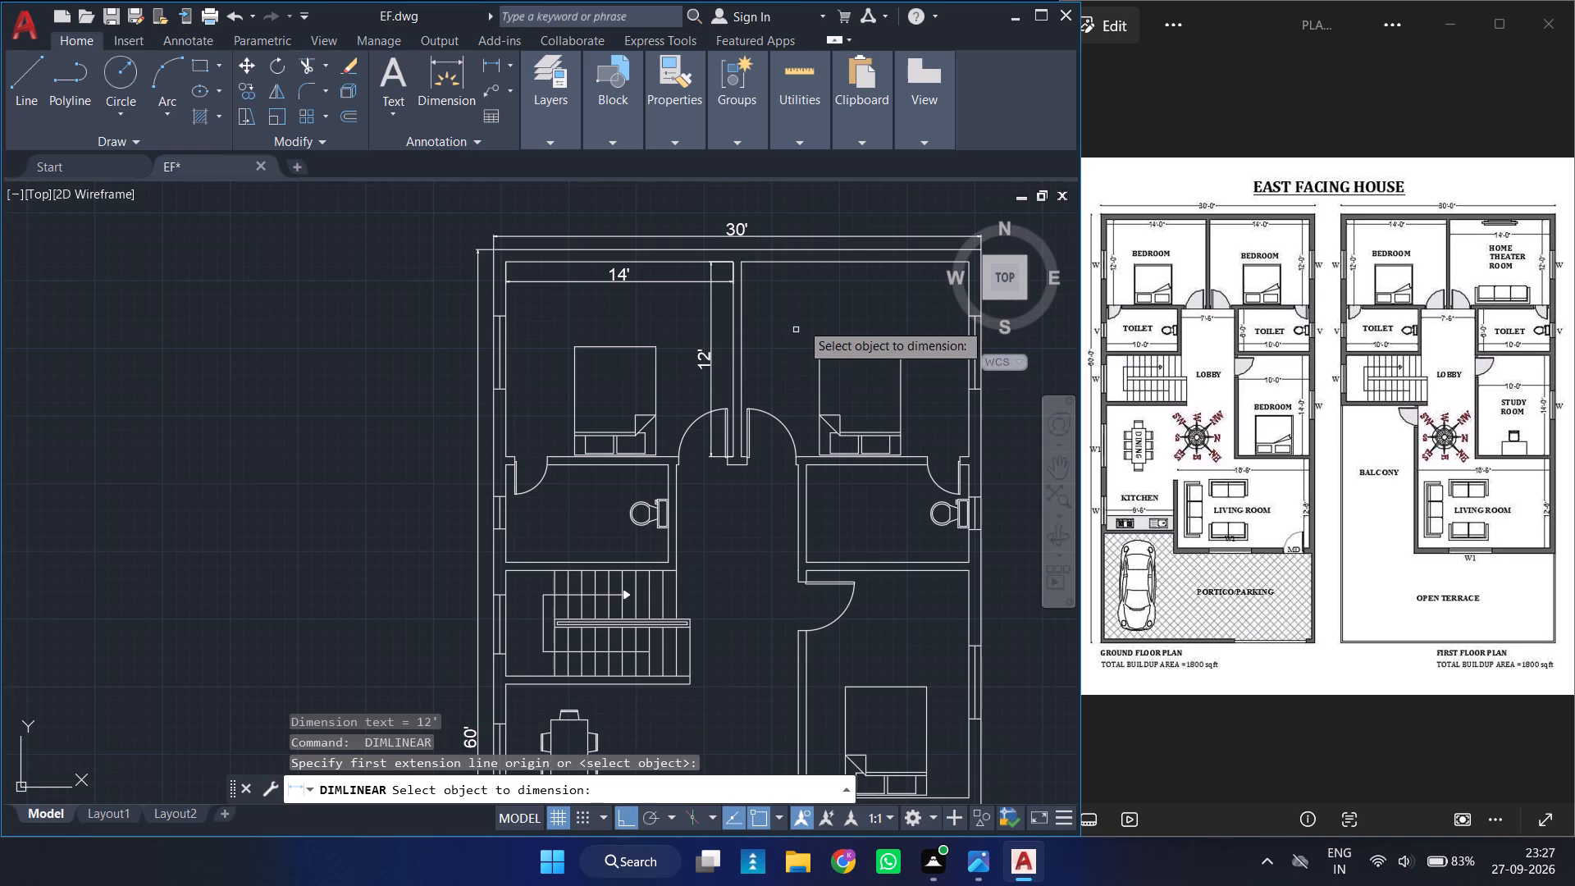
pyautogui.click(833, 263)
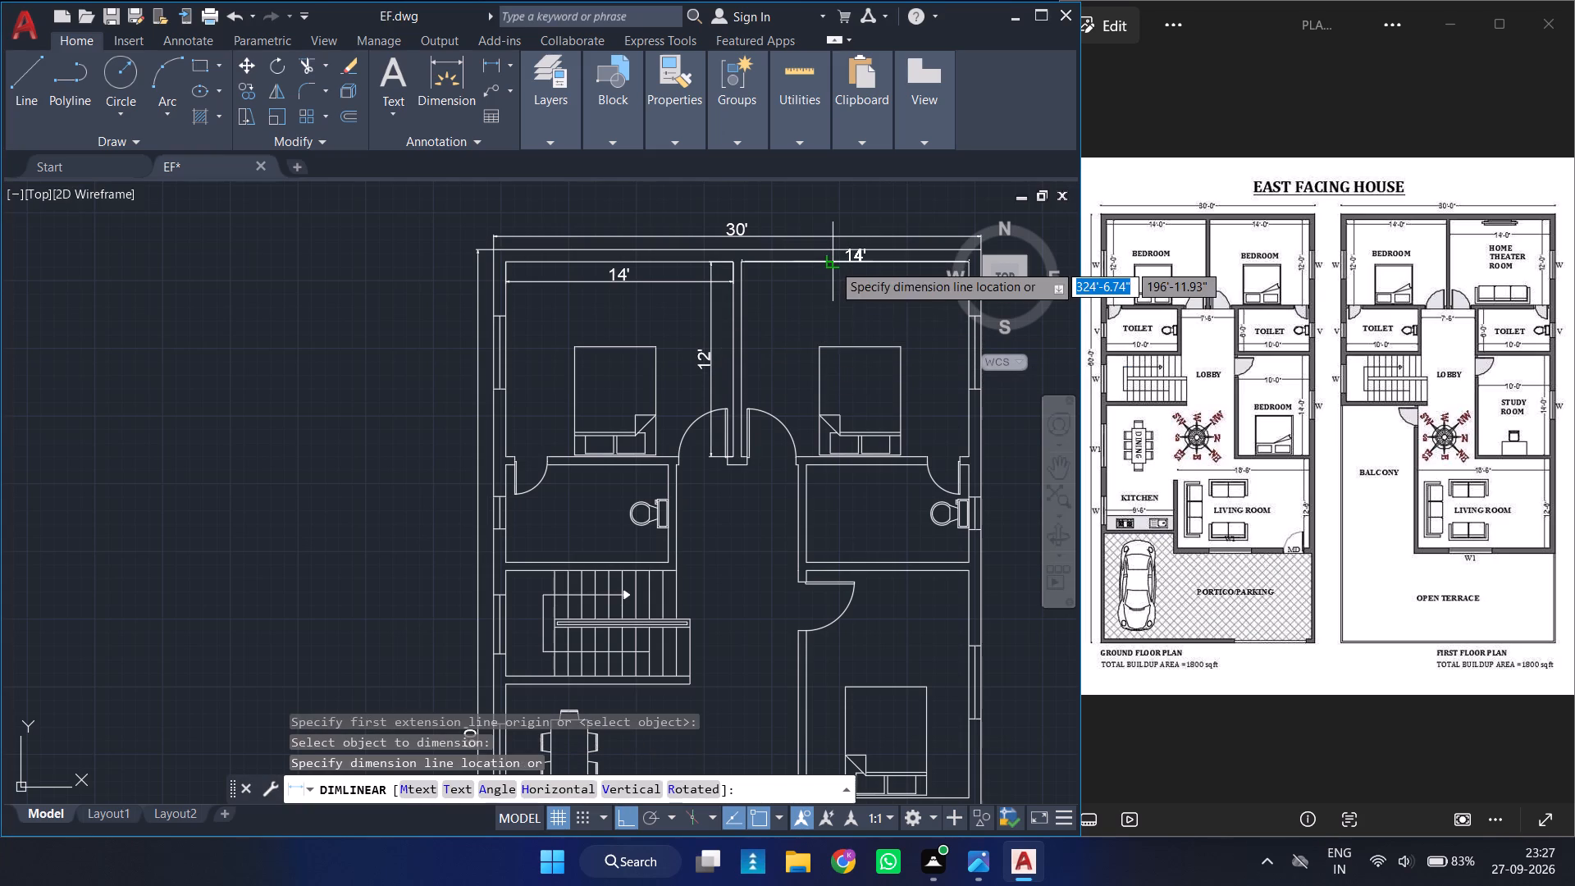
pyautogui.click(834, 281)
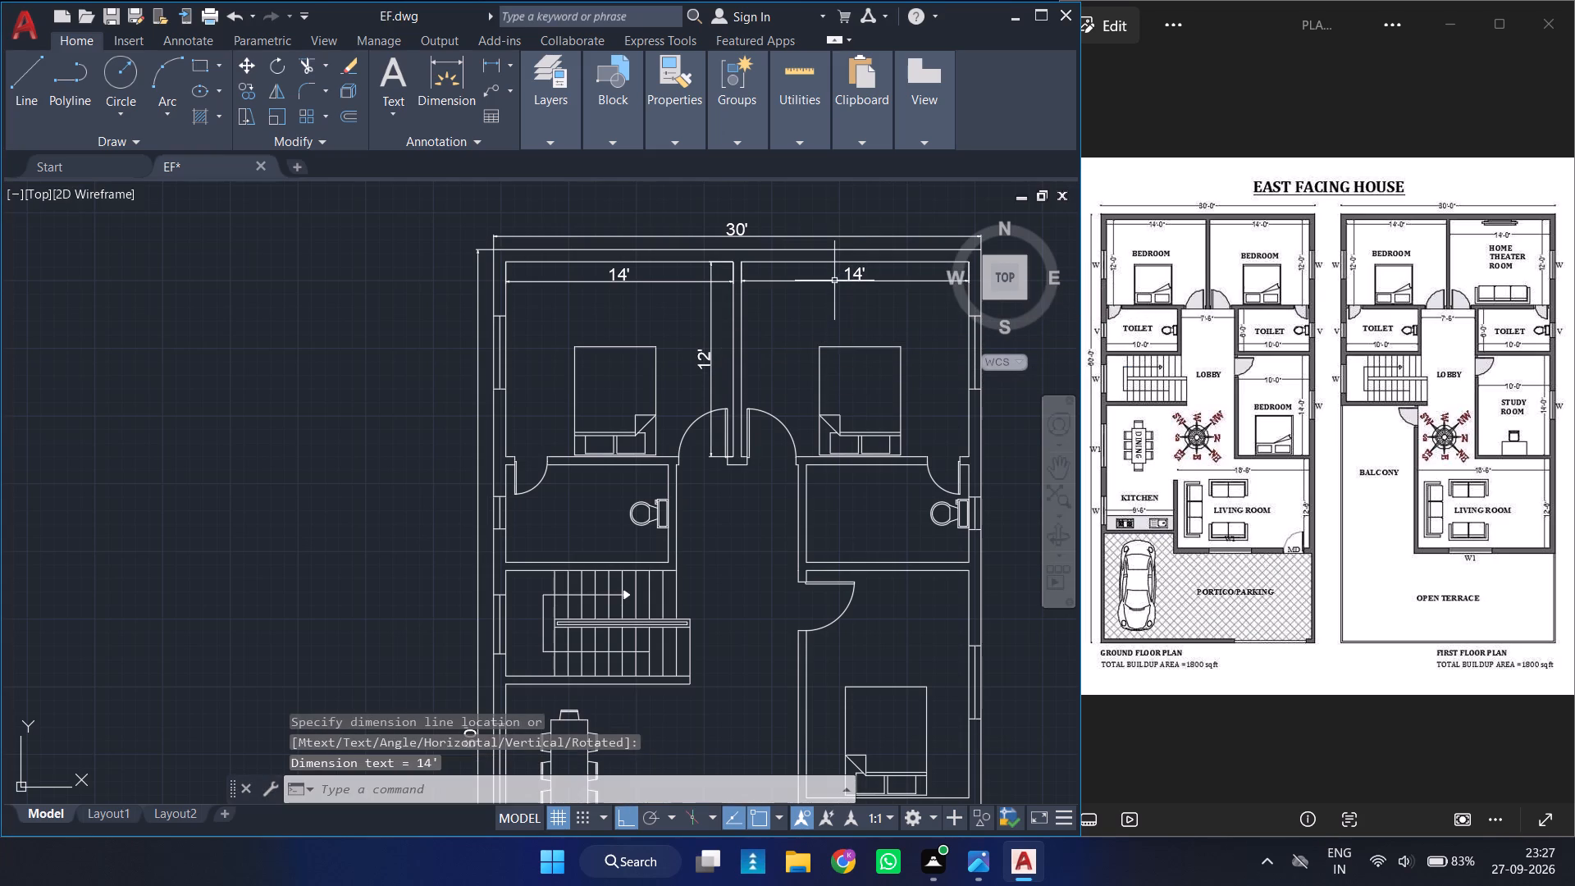
pyautogui.press('space')
pyautogui.press('space')
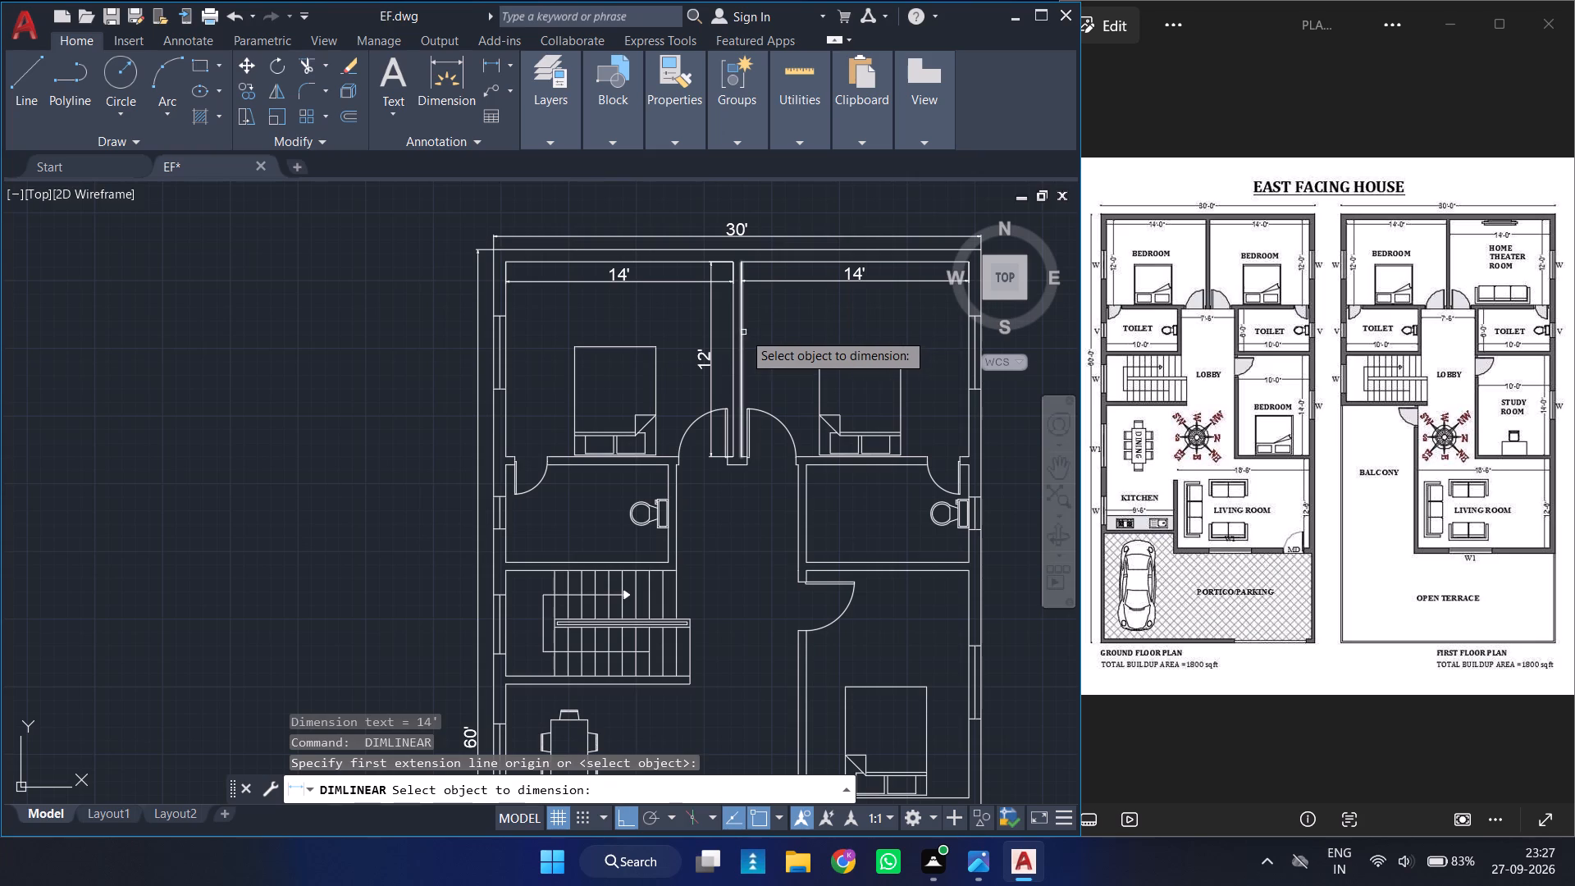
pyautogui.click(742, 332)
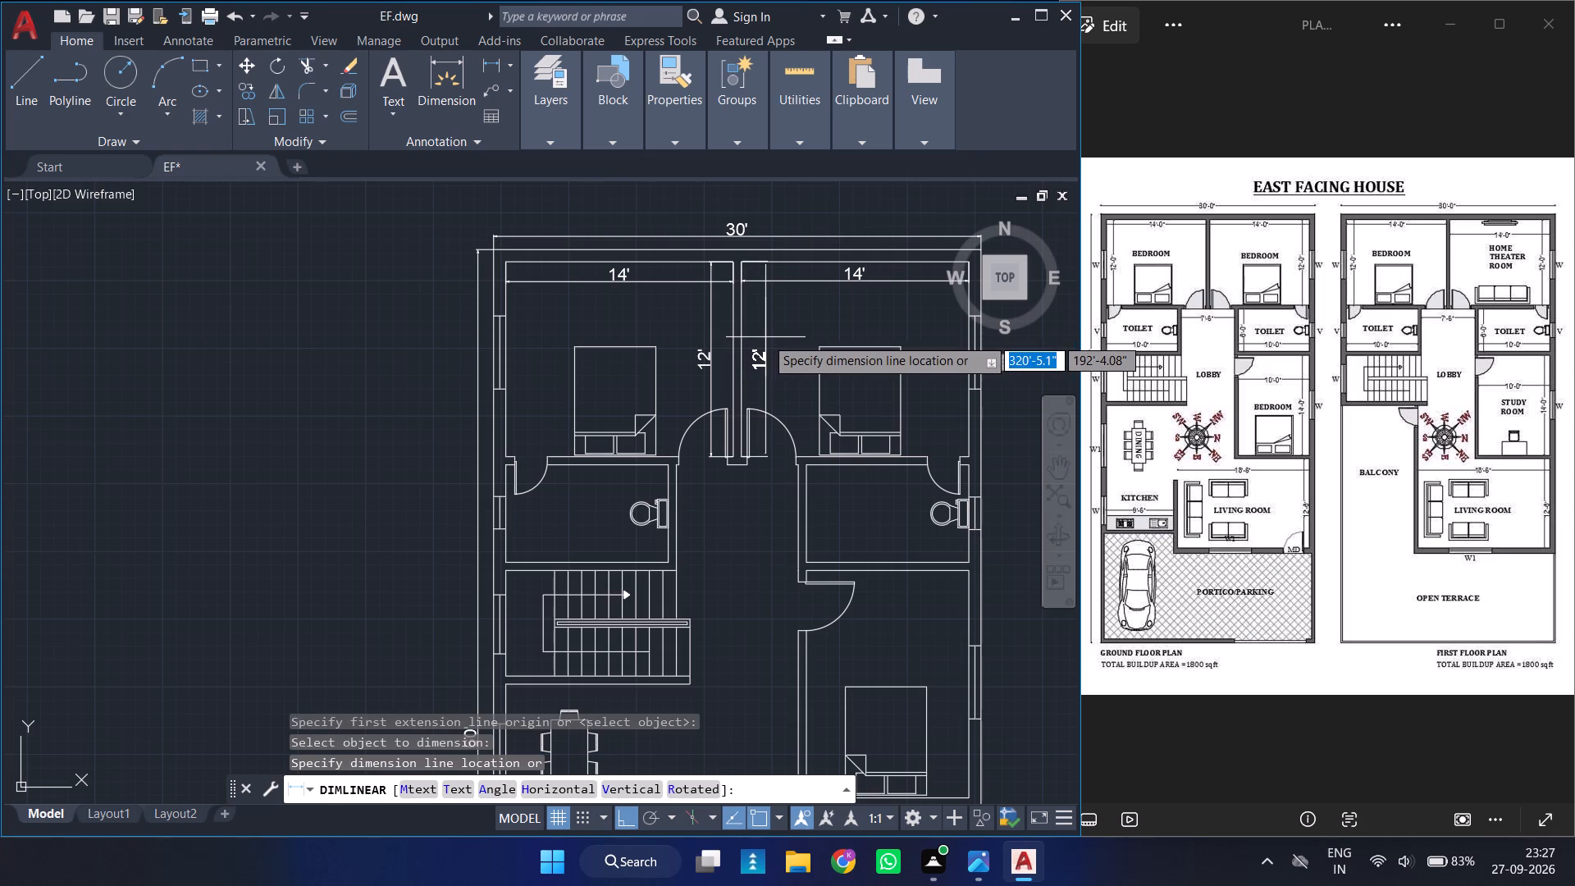
pyautogui.click(765, 337)
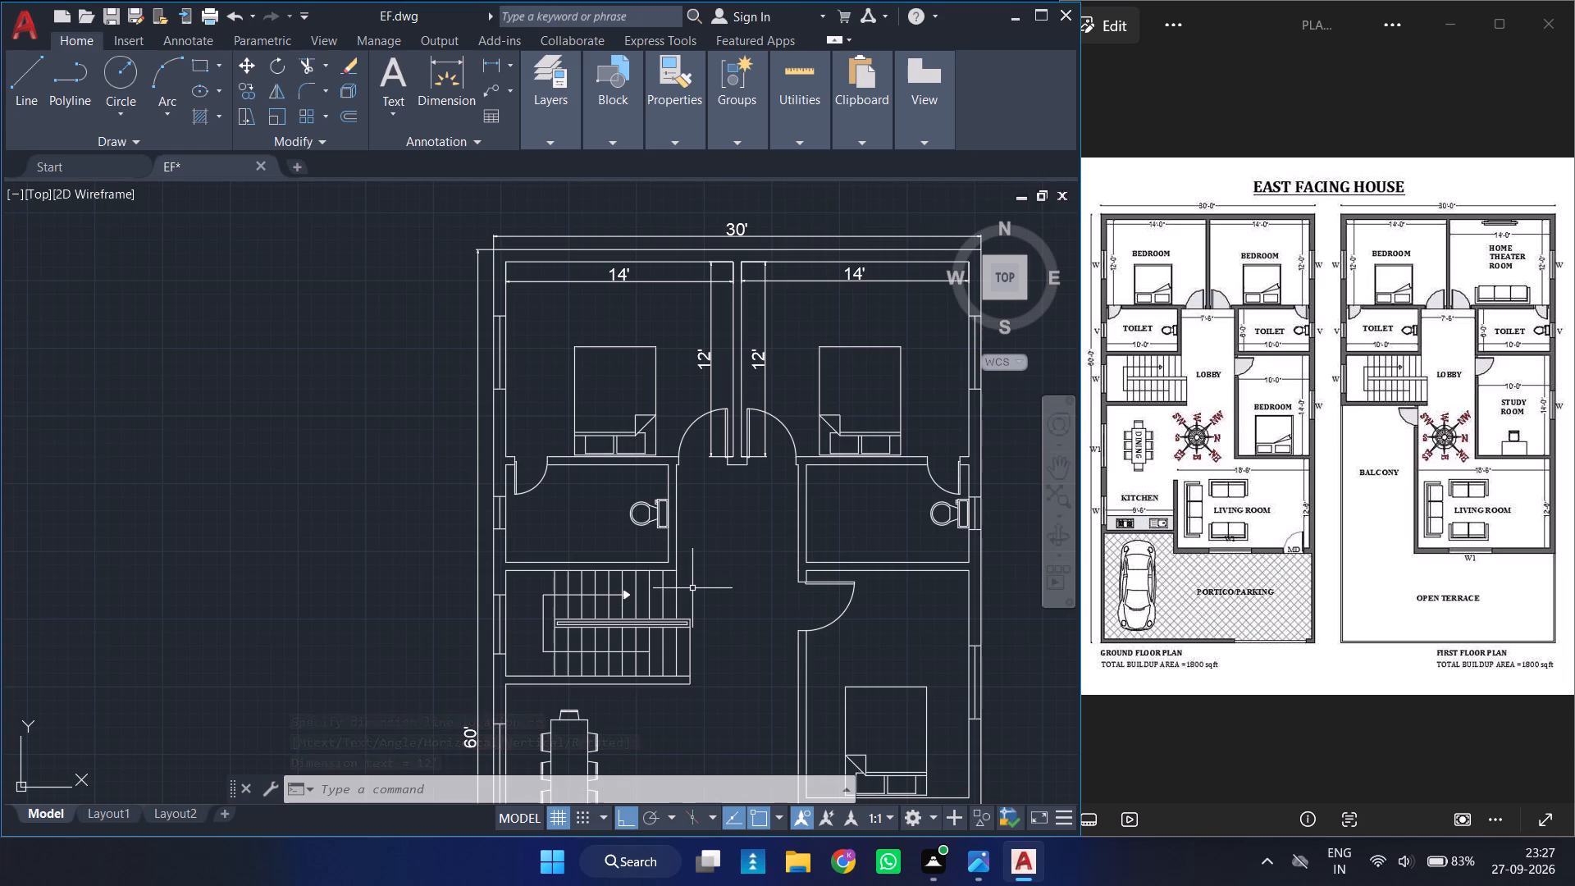
# Dimension the left toilet's width above its bottom wall and its depth inside the room beside the WC.
pyautogui.press('space')
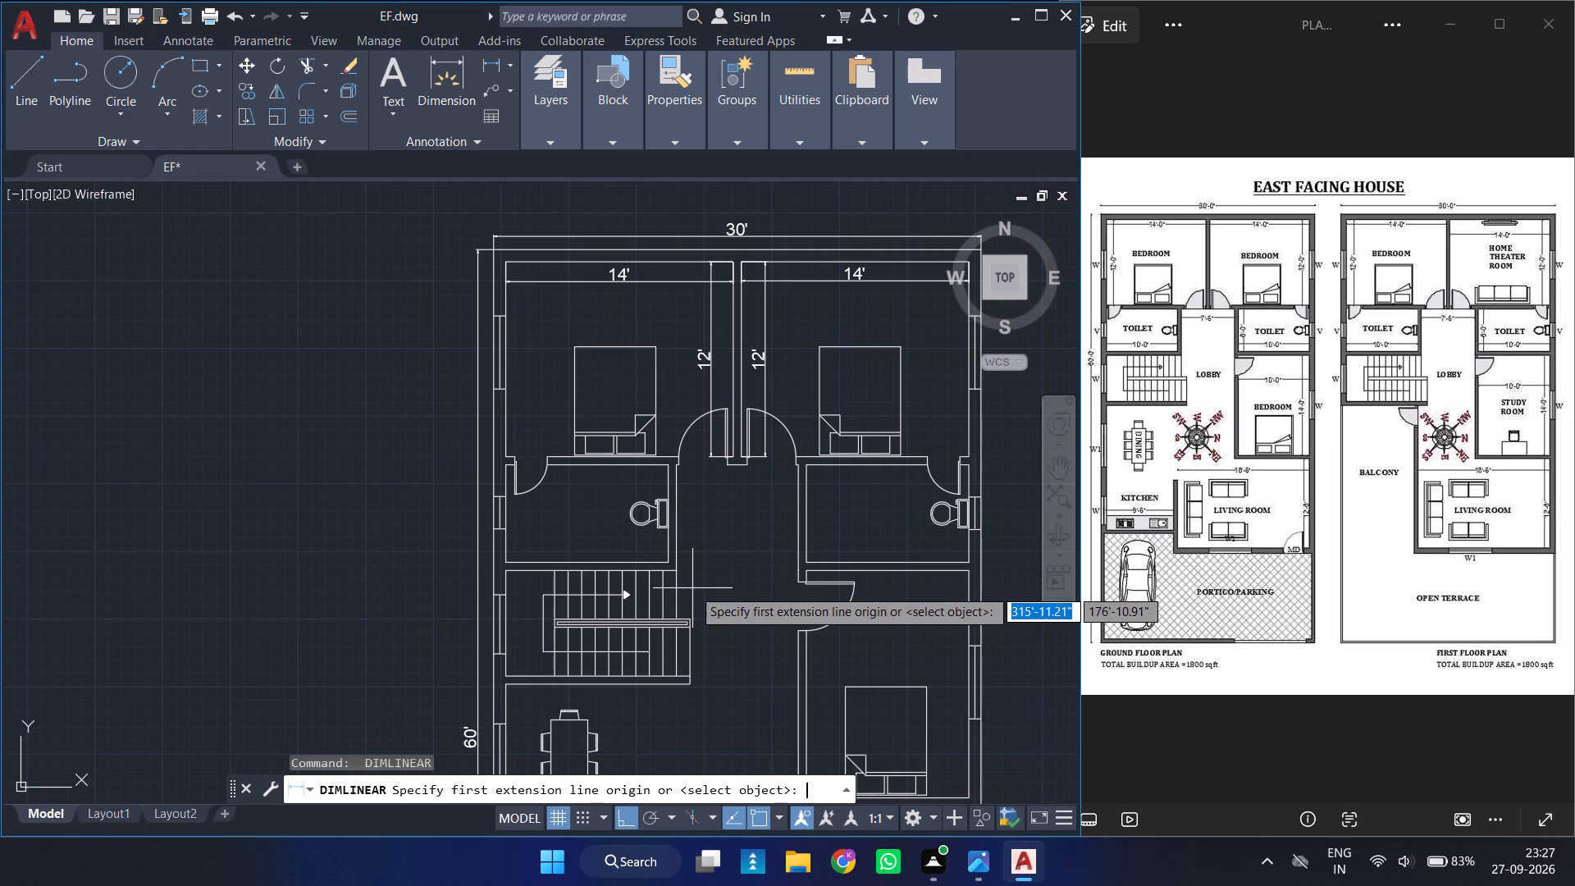
pyautogui.press('space')
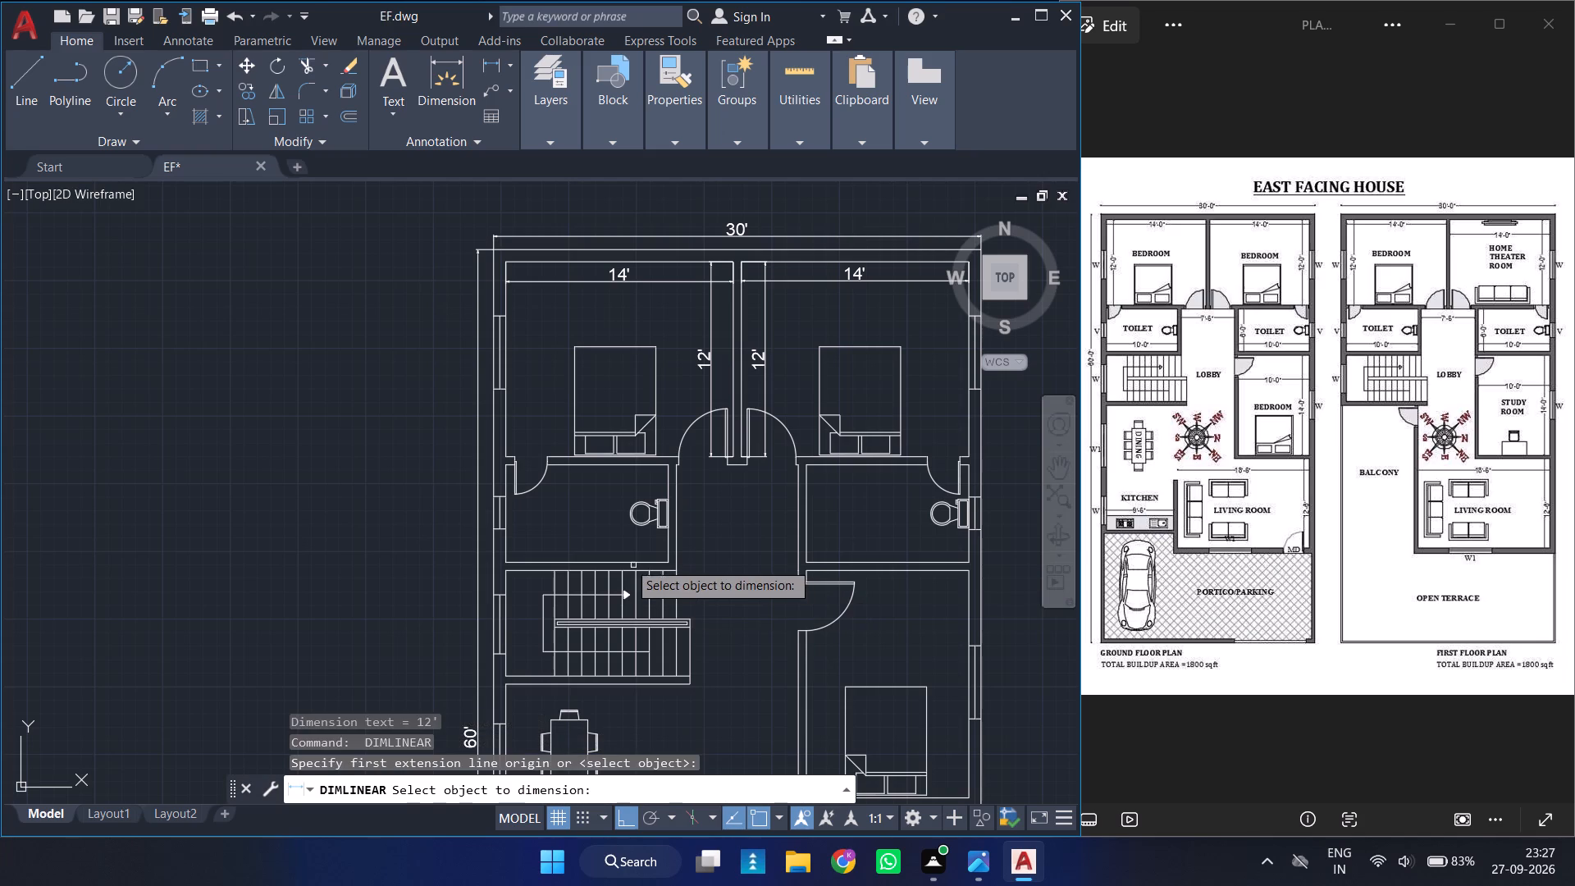
pyautogui.click(624, 561)
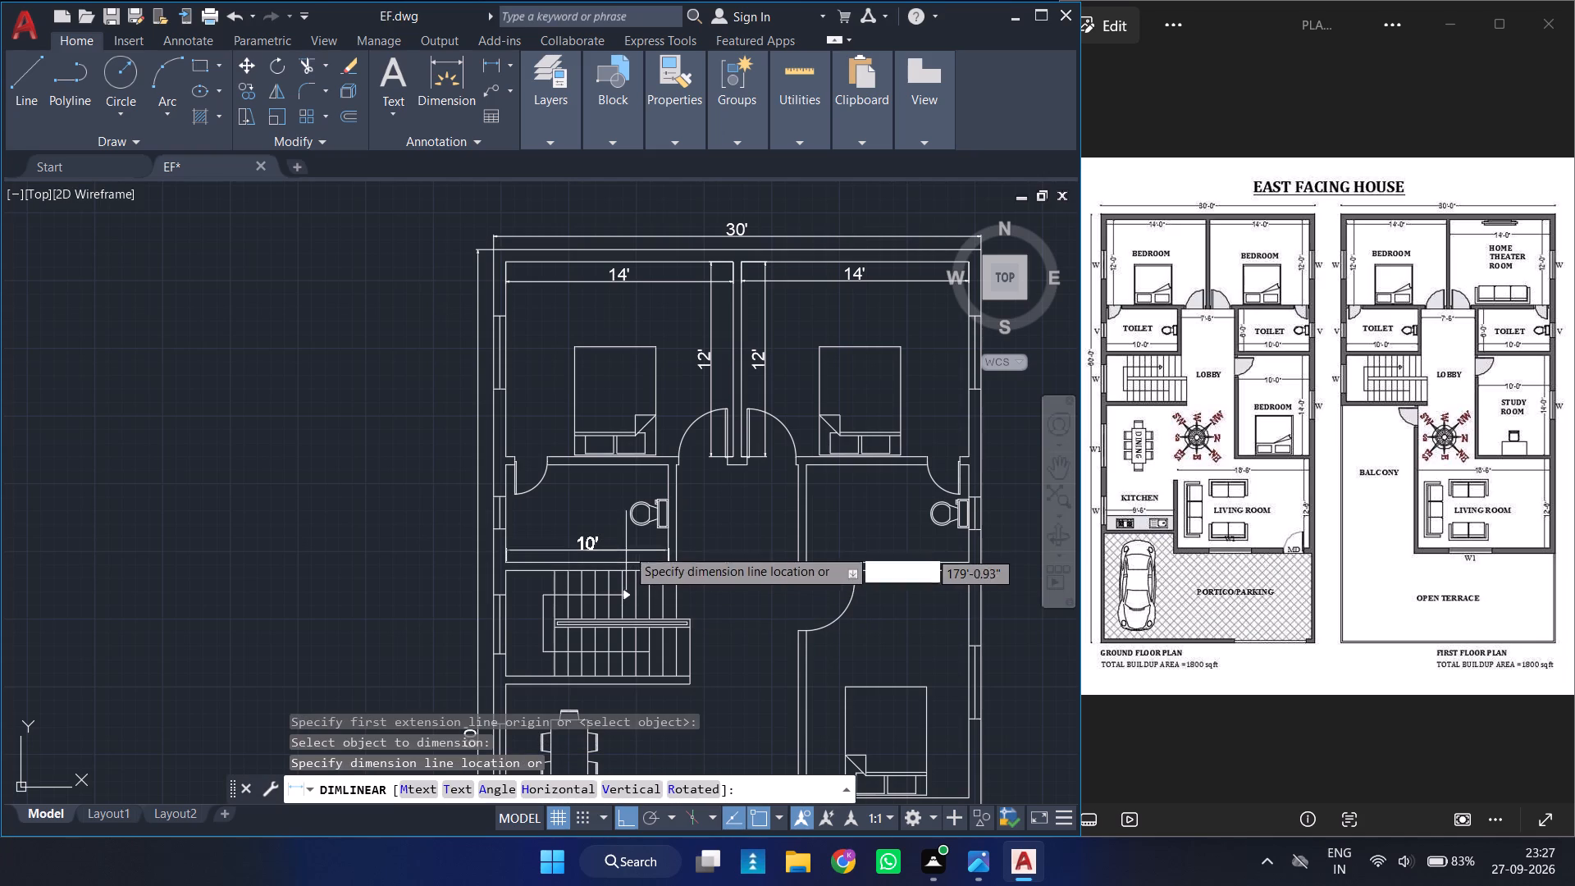
pyautogui.click(628, 547)
pyautogui.press('space')
pyautogui.press('space')
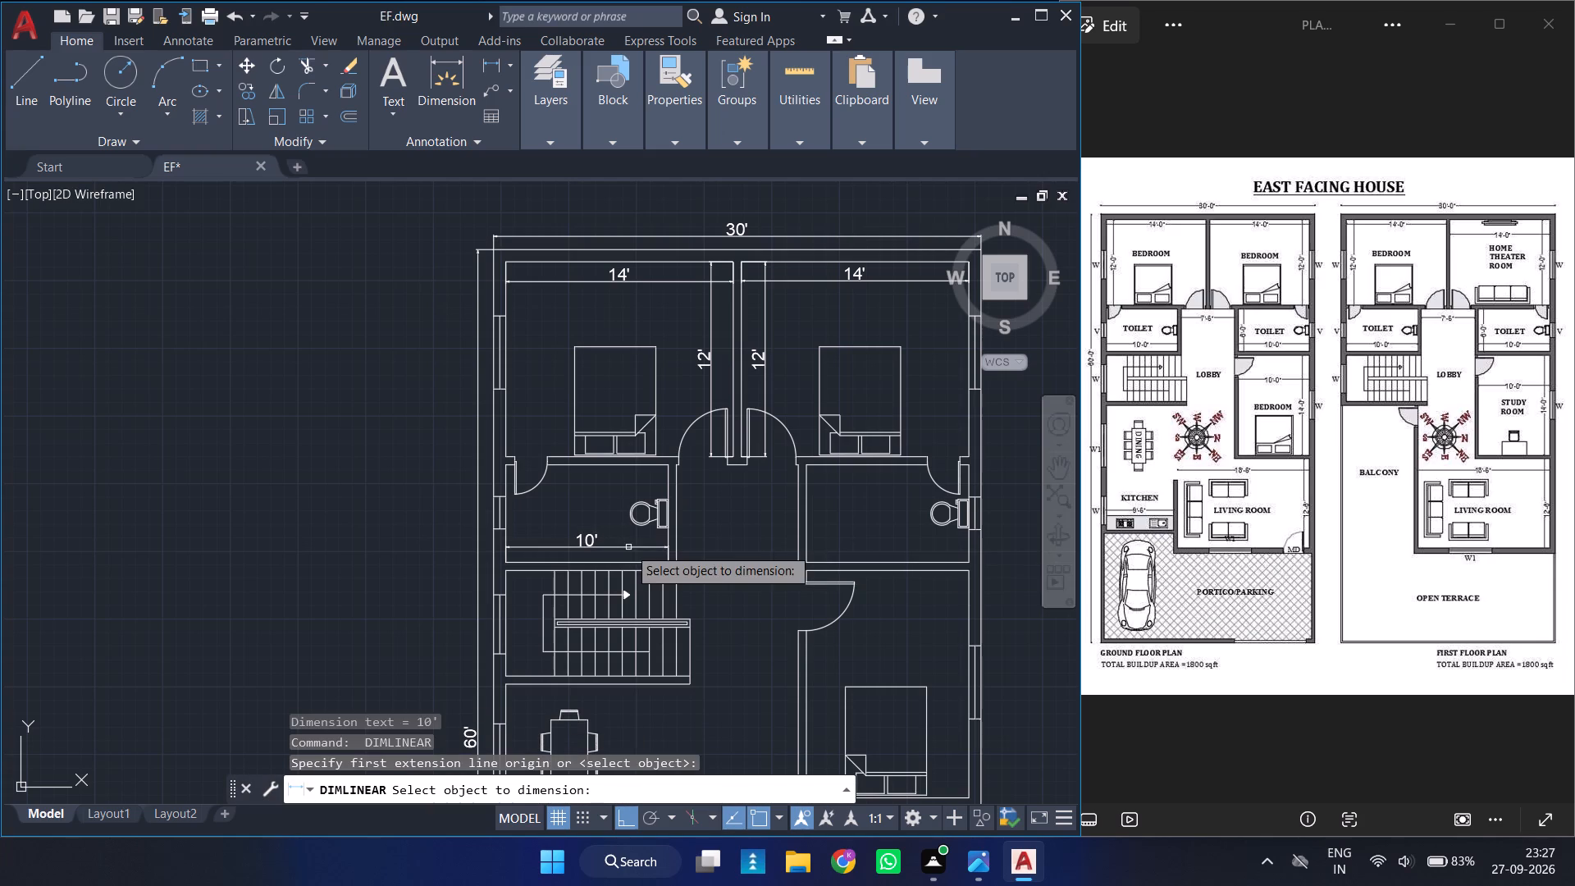
pyautogui.click(669, 490)
pyautogui.click(614, 486)
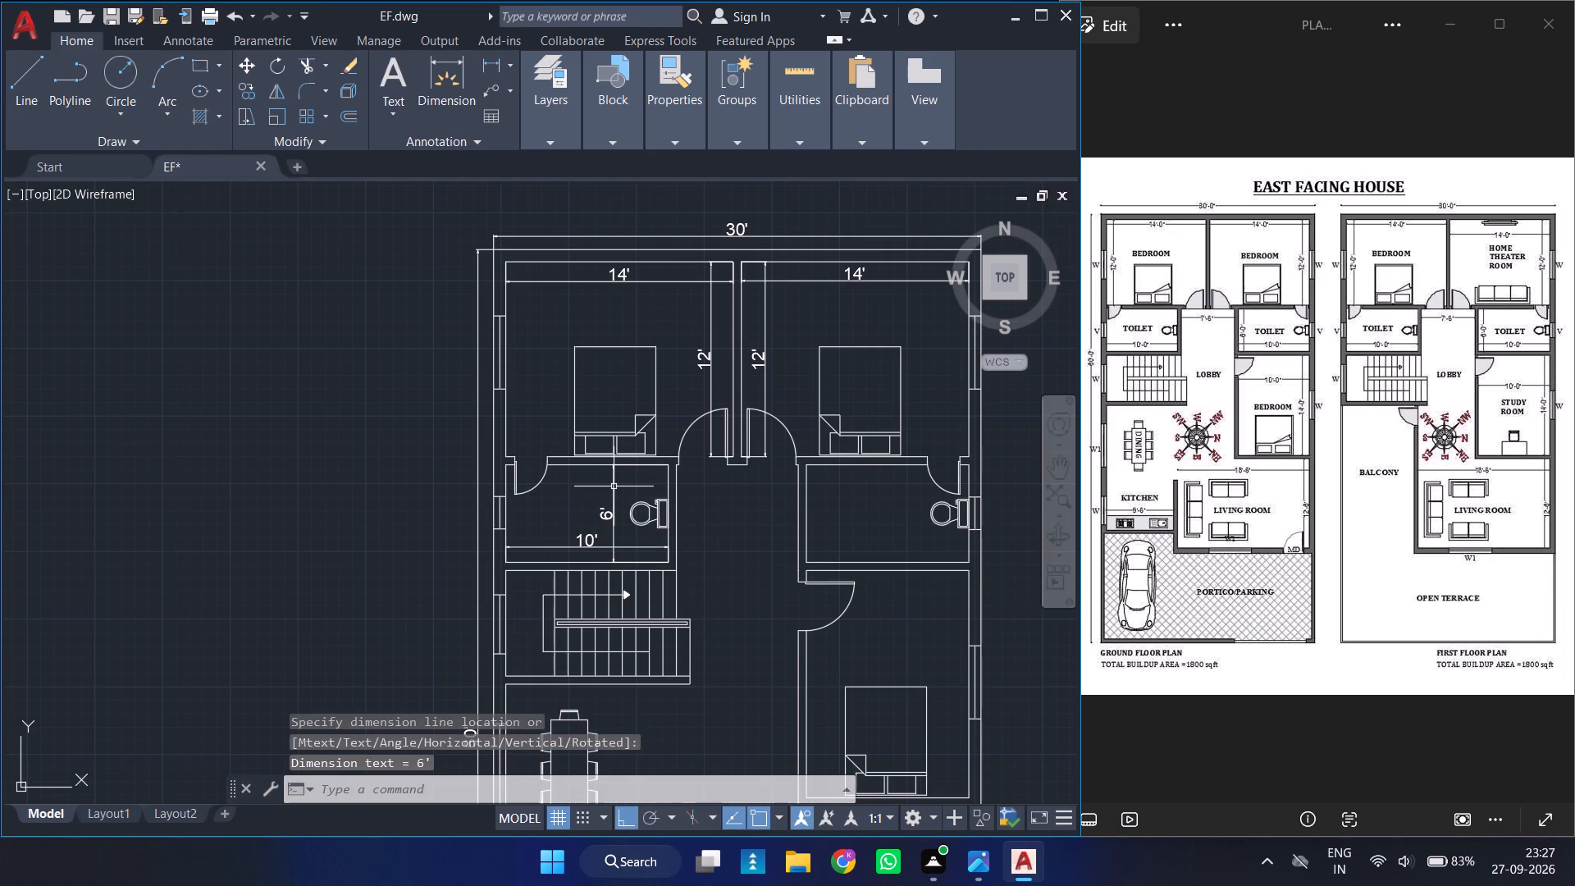
# Dimension the right toilet's depth beside its left wall and its width above its bottom wall.
pyautogui.press('space')
pyautogui.press('space')
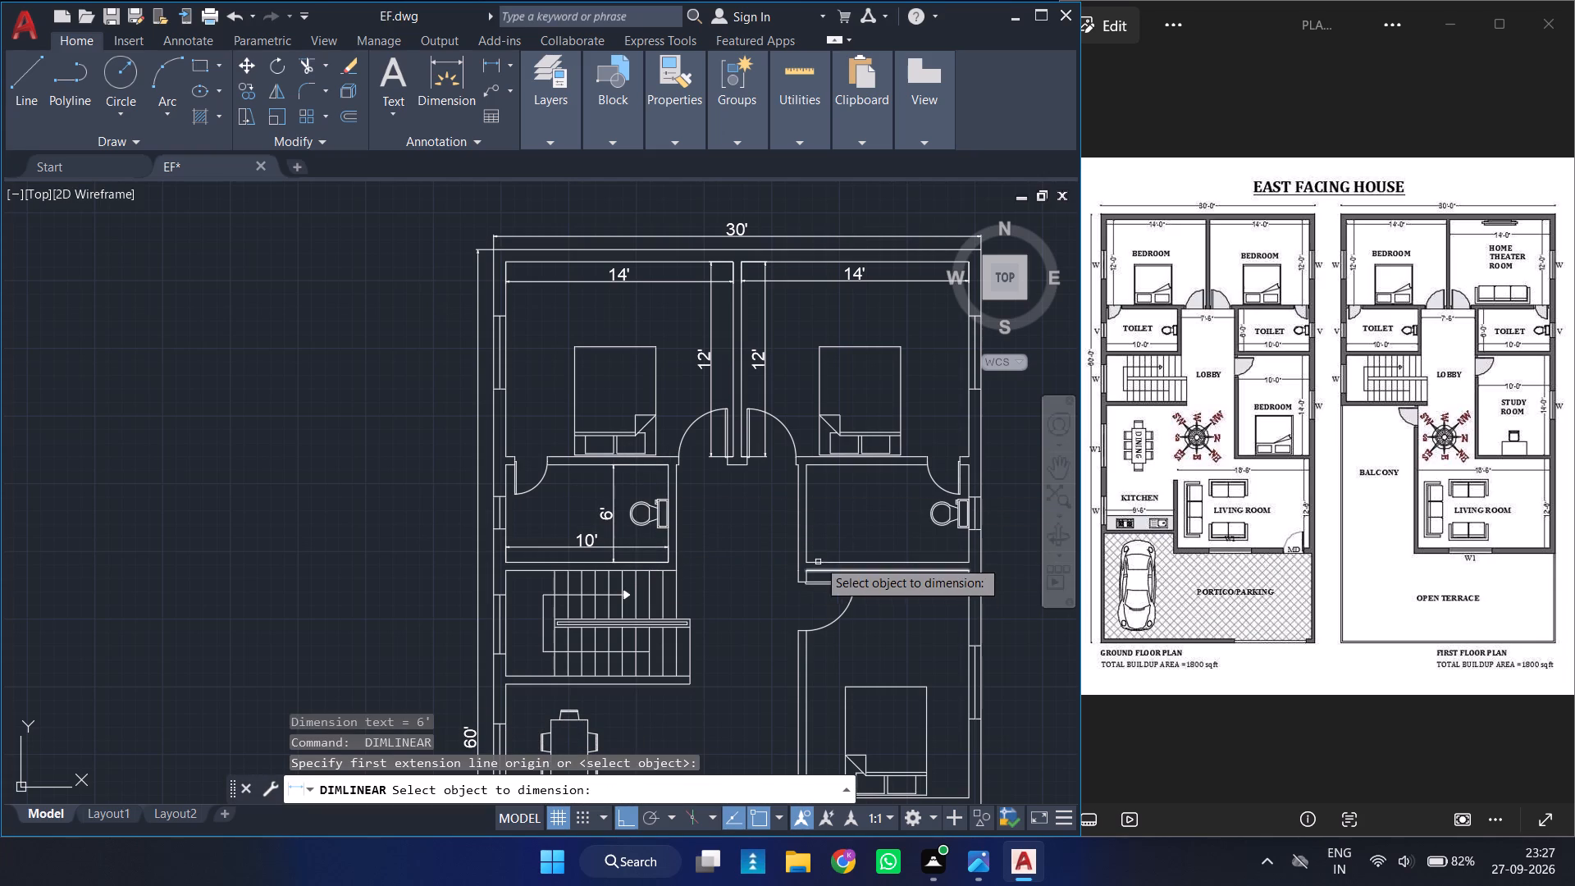
pyautogui.click(807, 524)
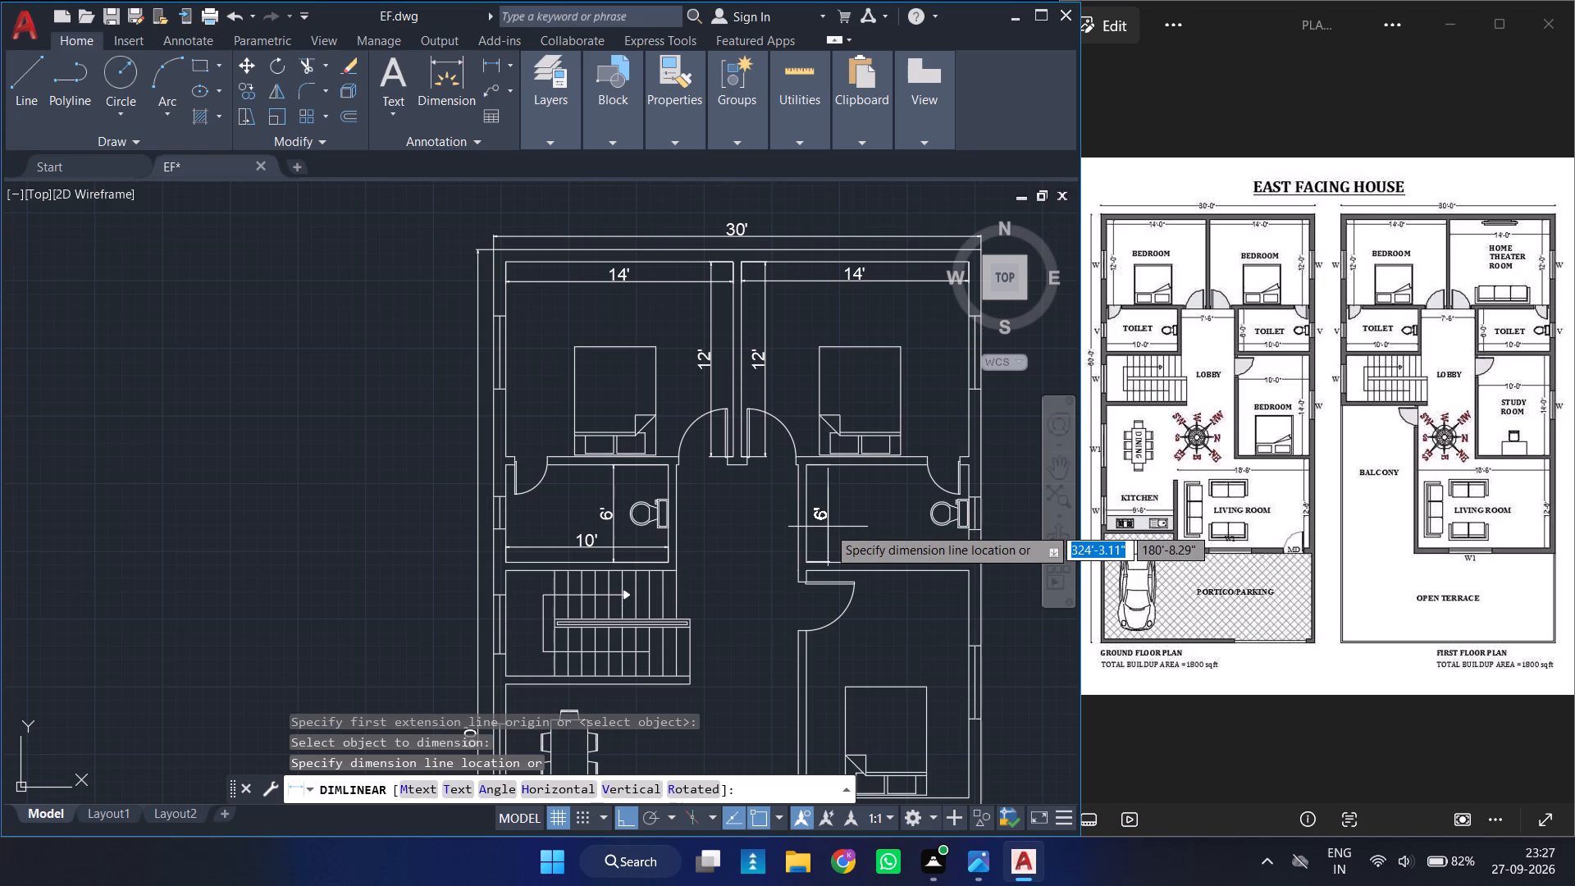
pyautogui.click(831, 527)
pyautogui.press('space')
pyautogui.press('space')
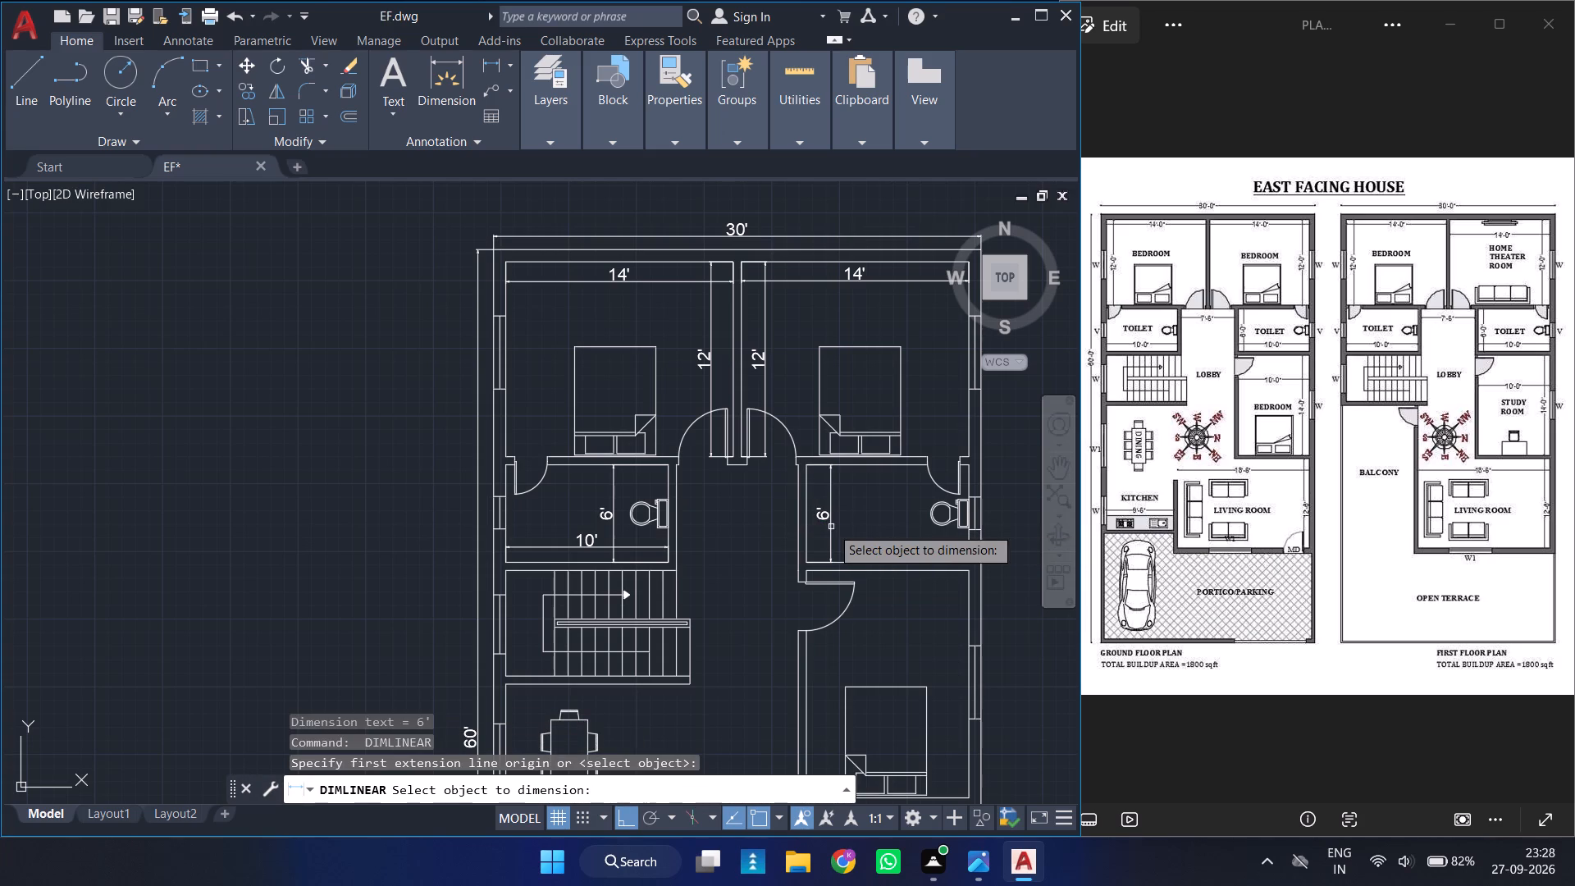
pyautogui.click(852, 562)
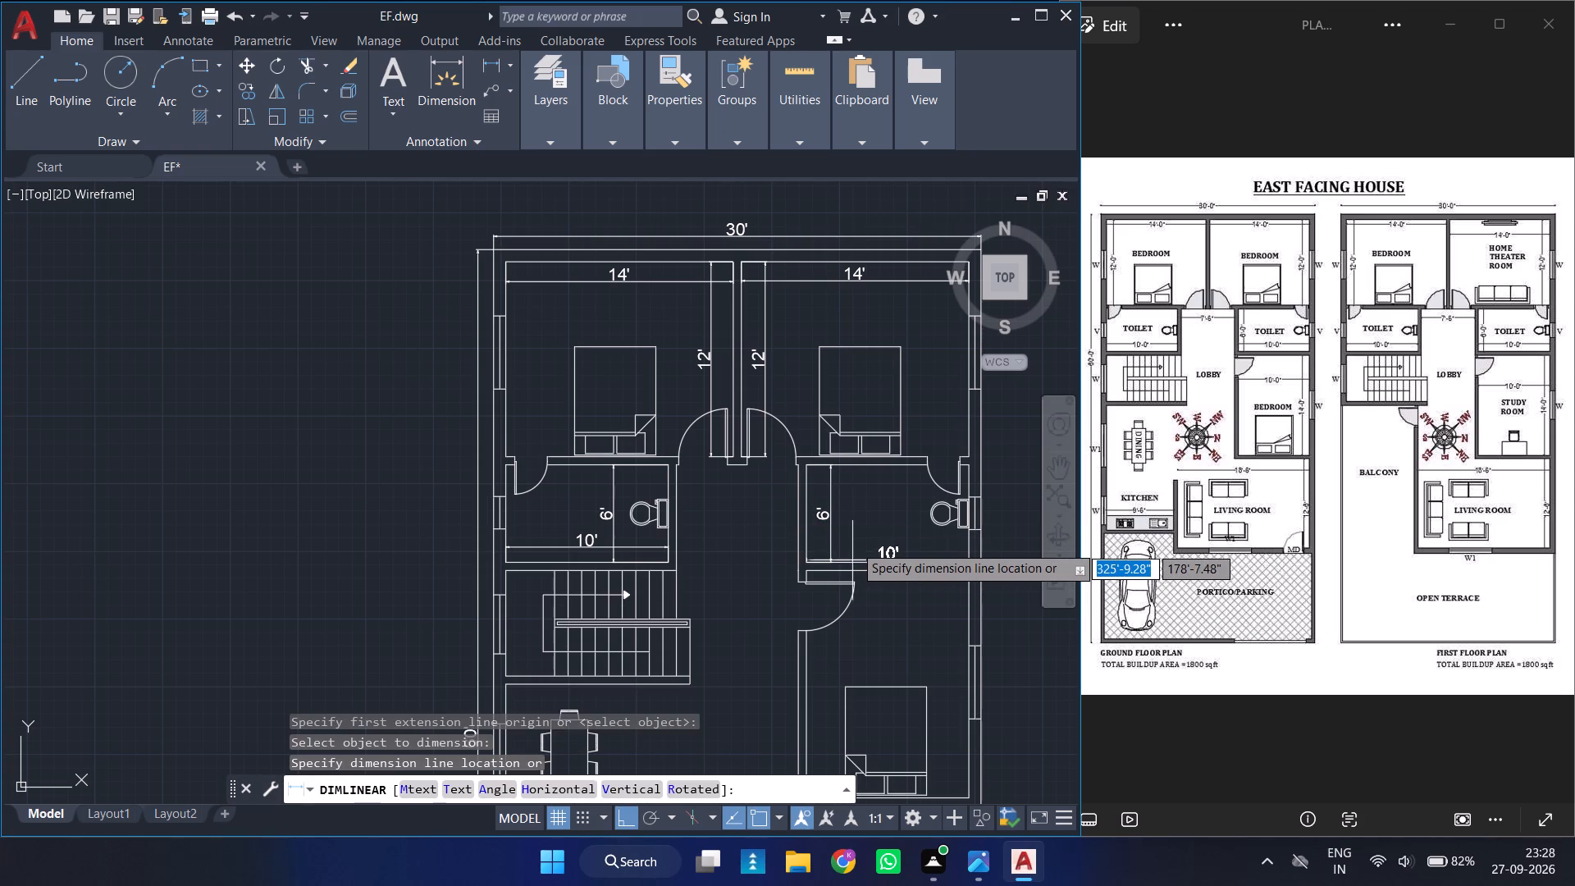
pyautogui.click(854, 545)
# Dimension the lower-right bedroom's width below its top wall and its depth beside its outer wall.
pyautogui.keyDown('ctrl'); pyautogui.scroll(-1, 855, 488); pyautogui.keyUp('ctrl')
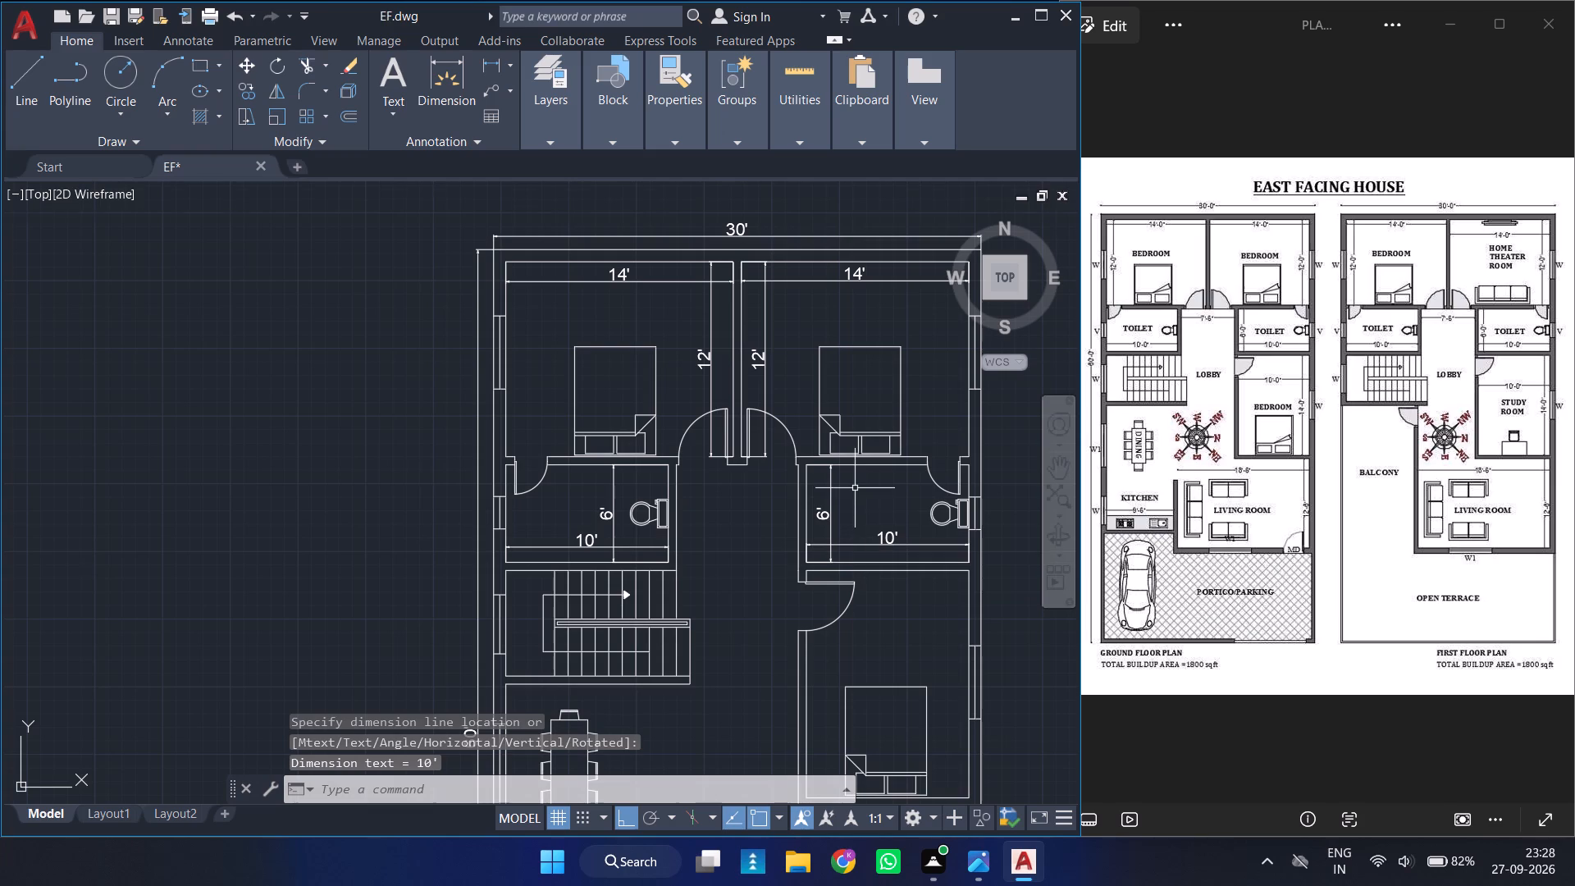
pyautogui.keyDown('ctrl'); pyautogui.scroll(-1, 855, 488); pyautogui.keyUp('ctrl')
pyautogui.keyDown('ctrl'); pyautogui.scroll(2, 913, 608); pyautogui.keyUp('ctrl')
pyautogui.press('space')
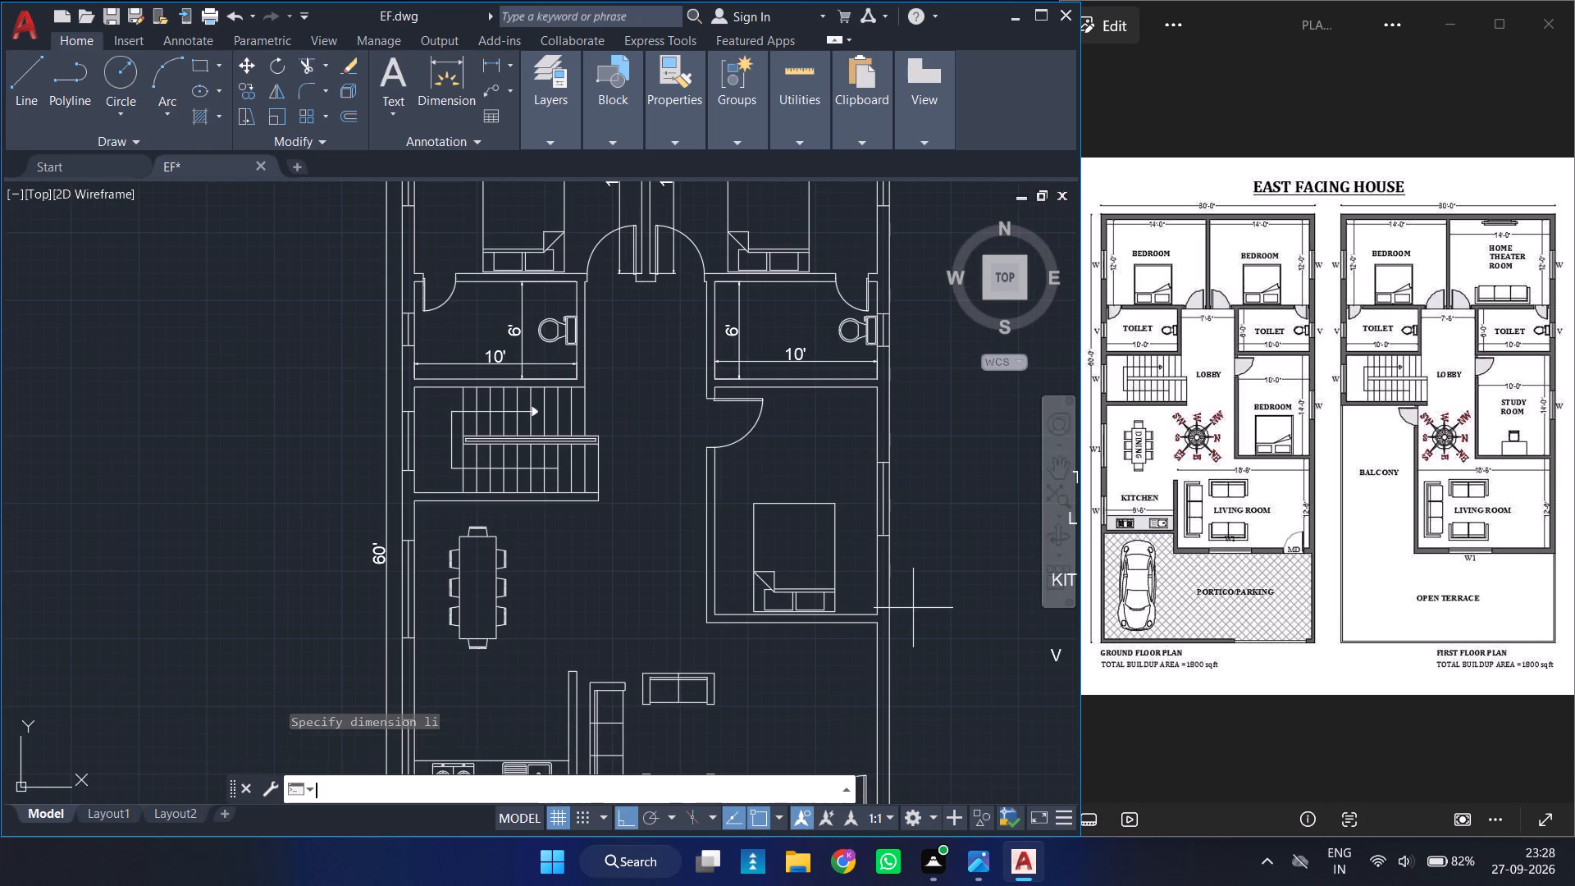
pyautogui.press('space')
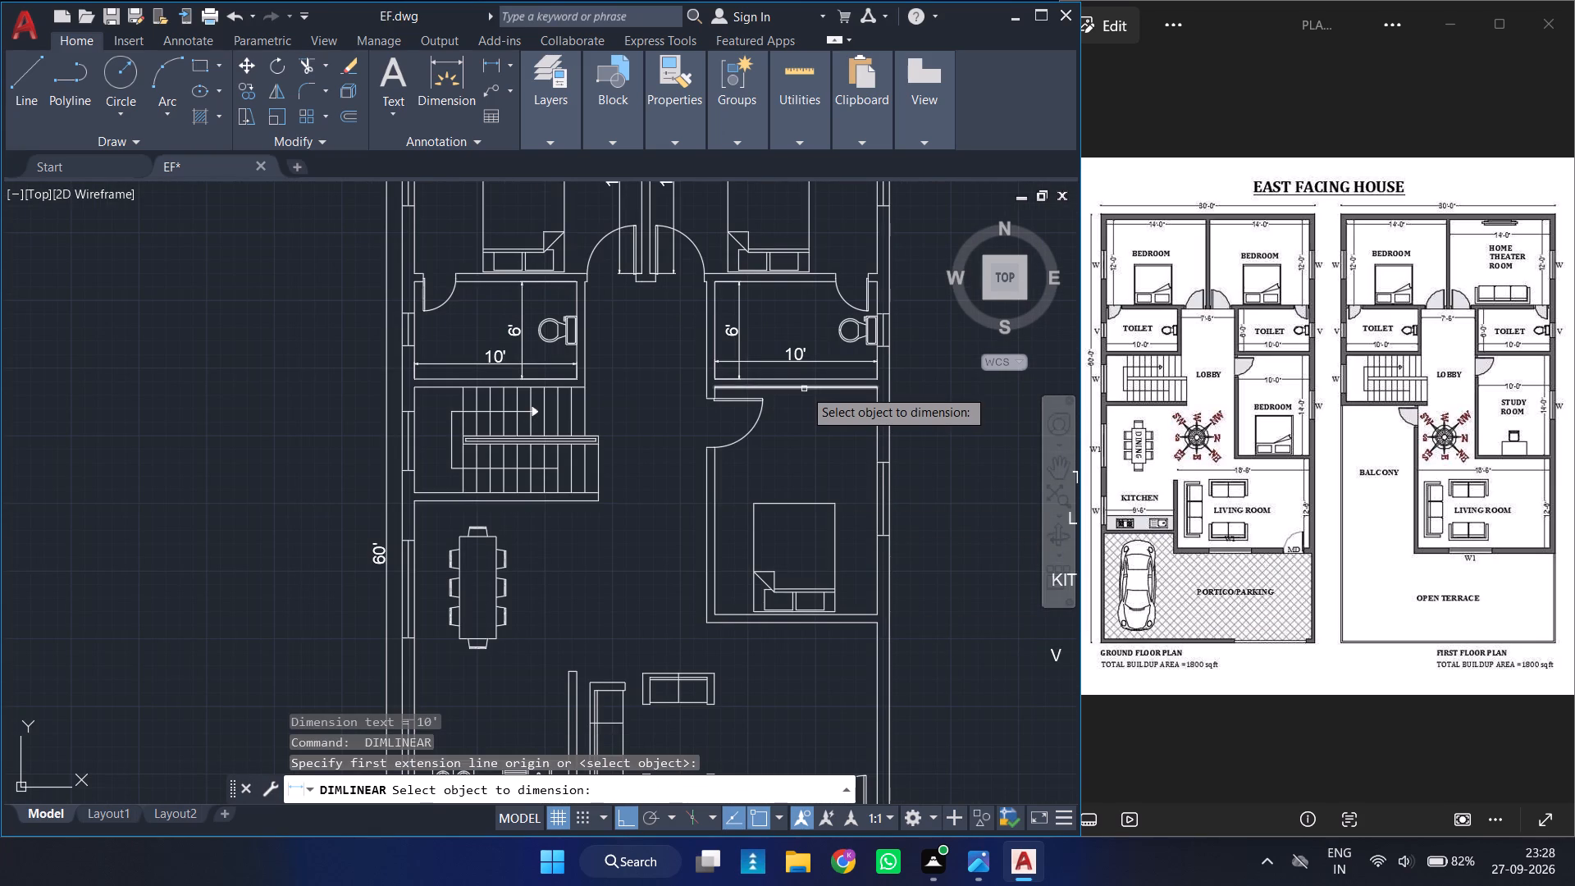
pyautogui.click(804, 389)
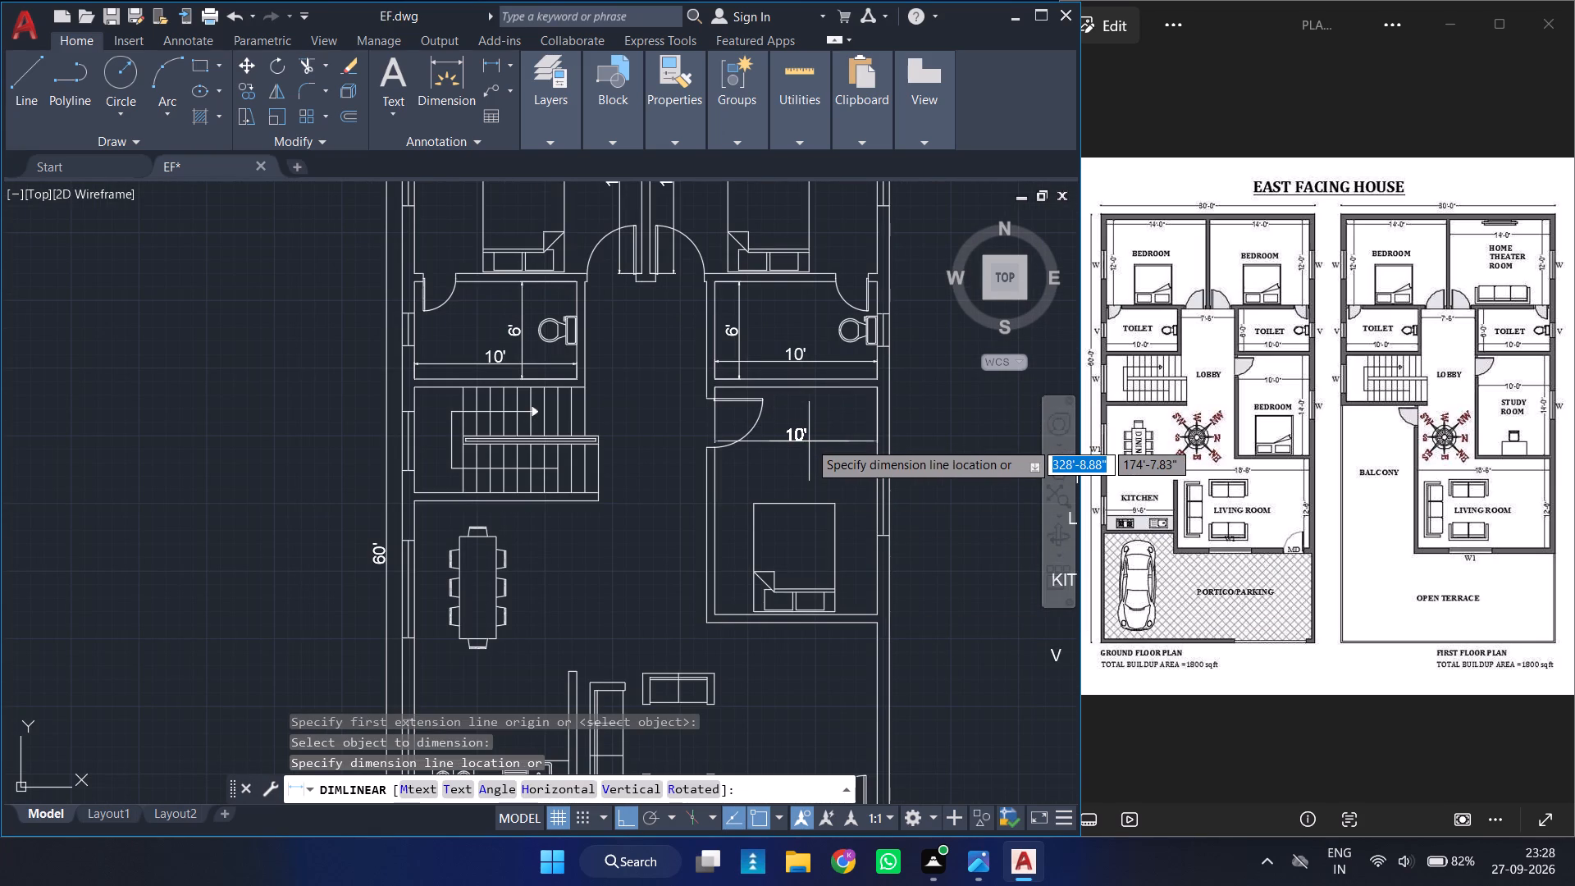
pyautogui.click(810, 431)
pyautogui.press('space')
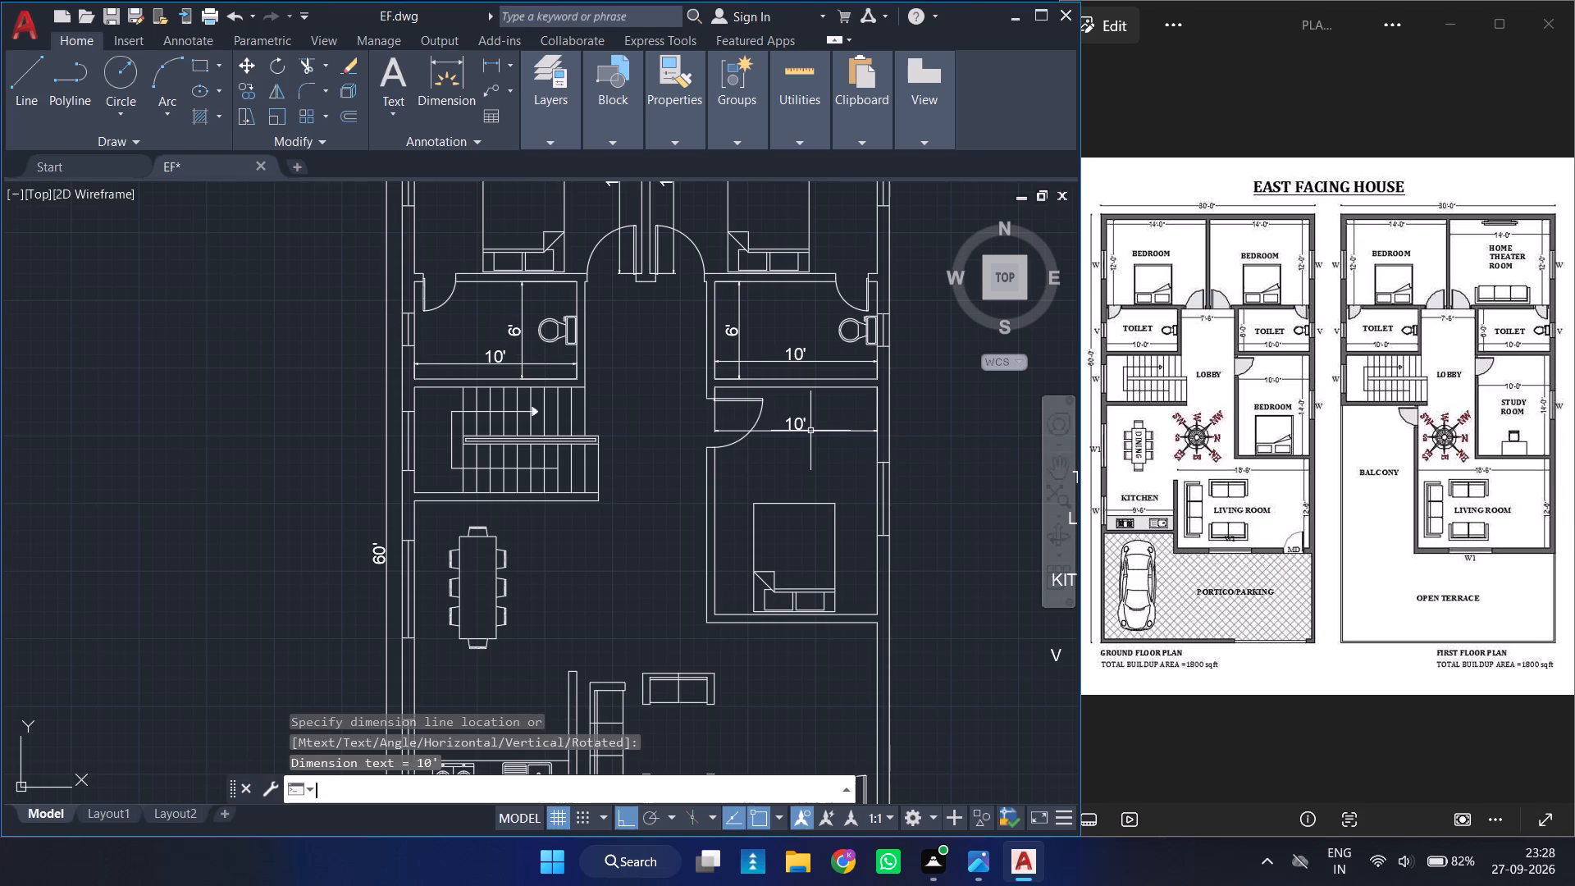
pyautogui.press('space')
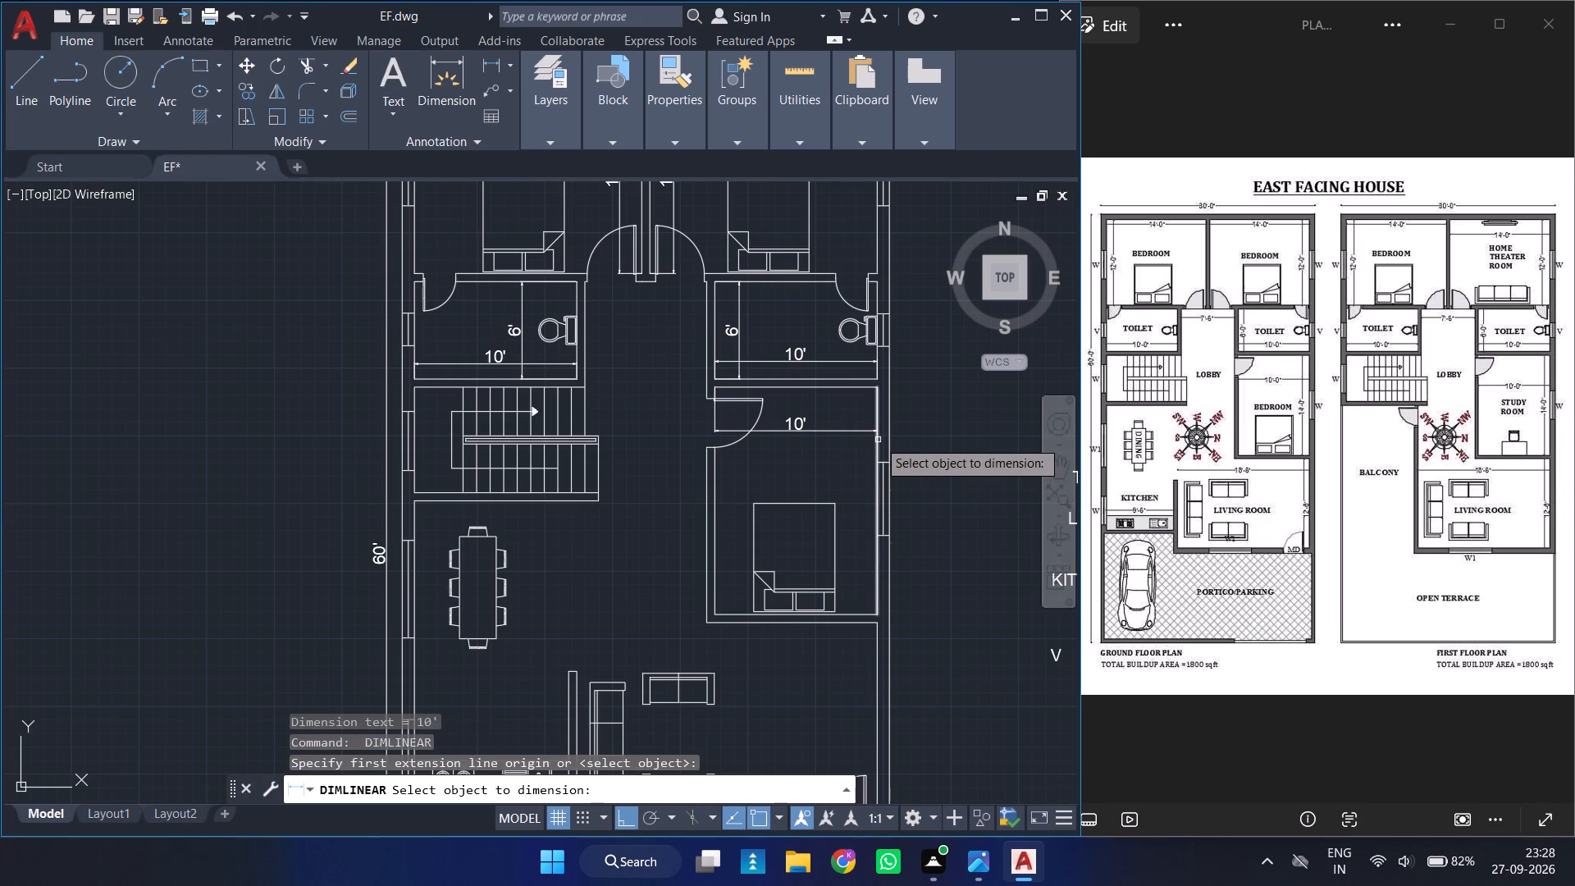
pyautogui.click(878, 440)
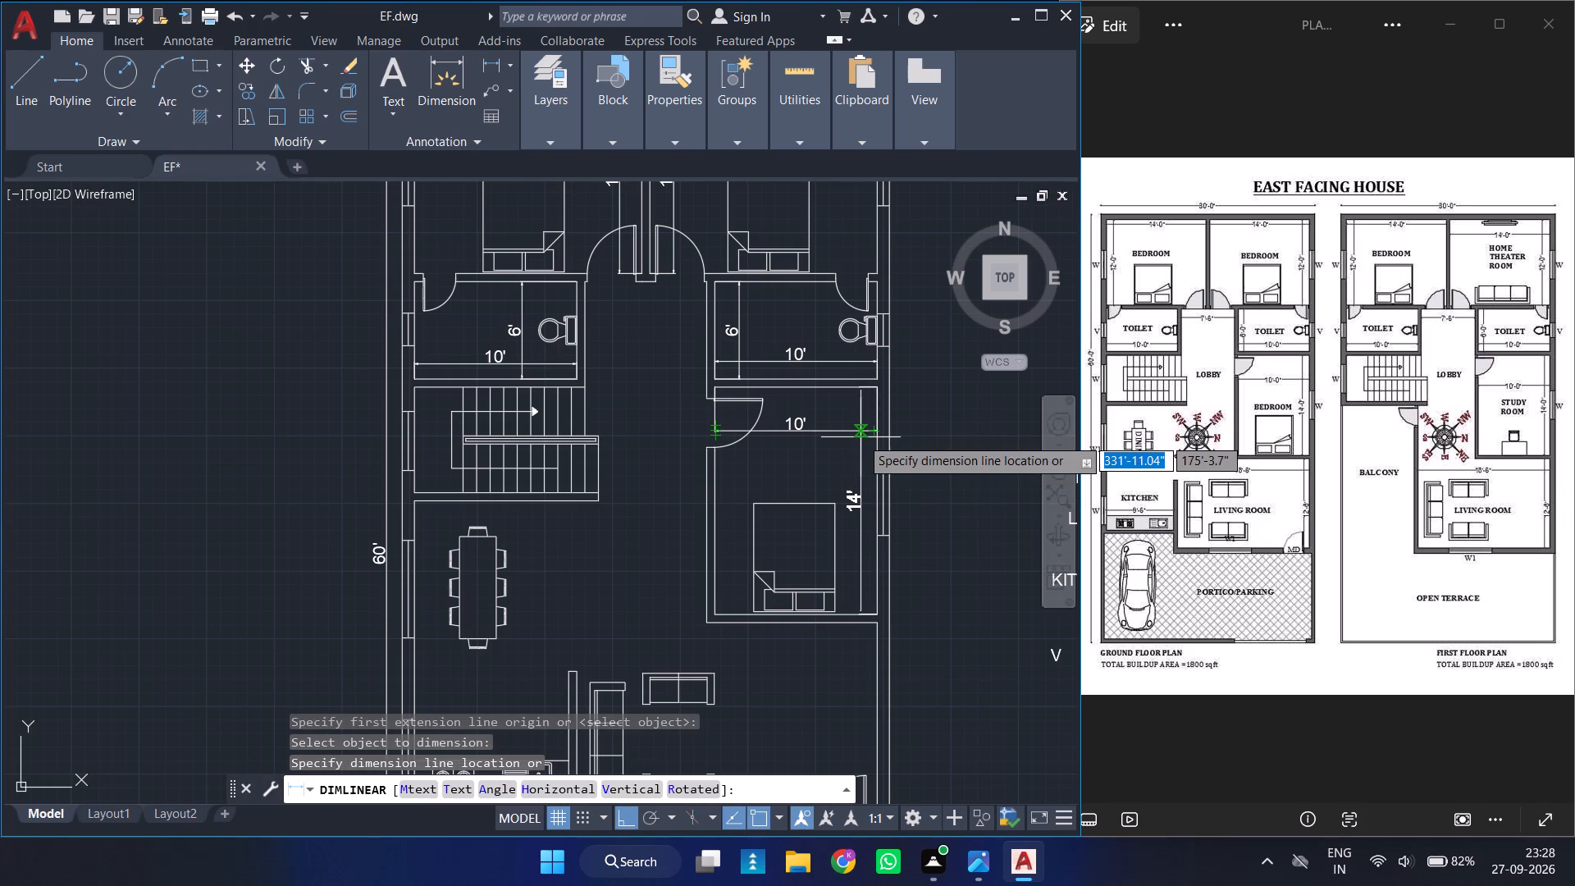
pyautogui.click(861, 436)
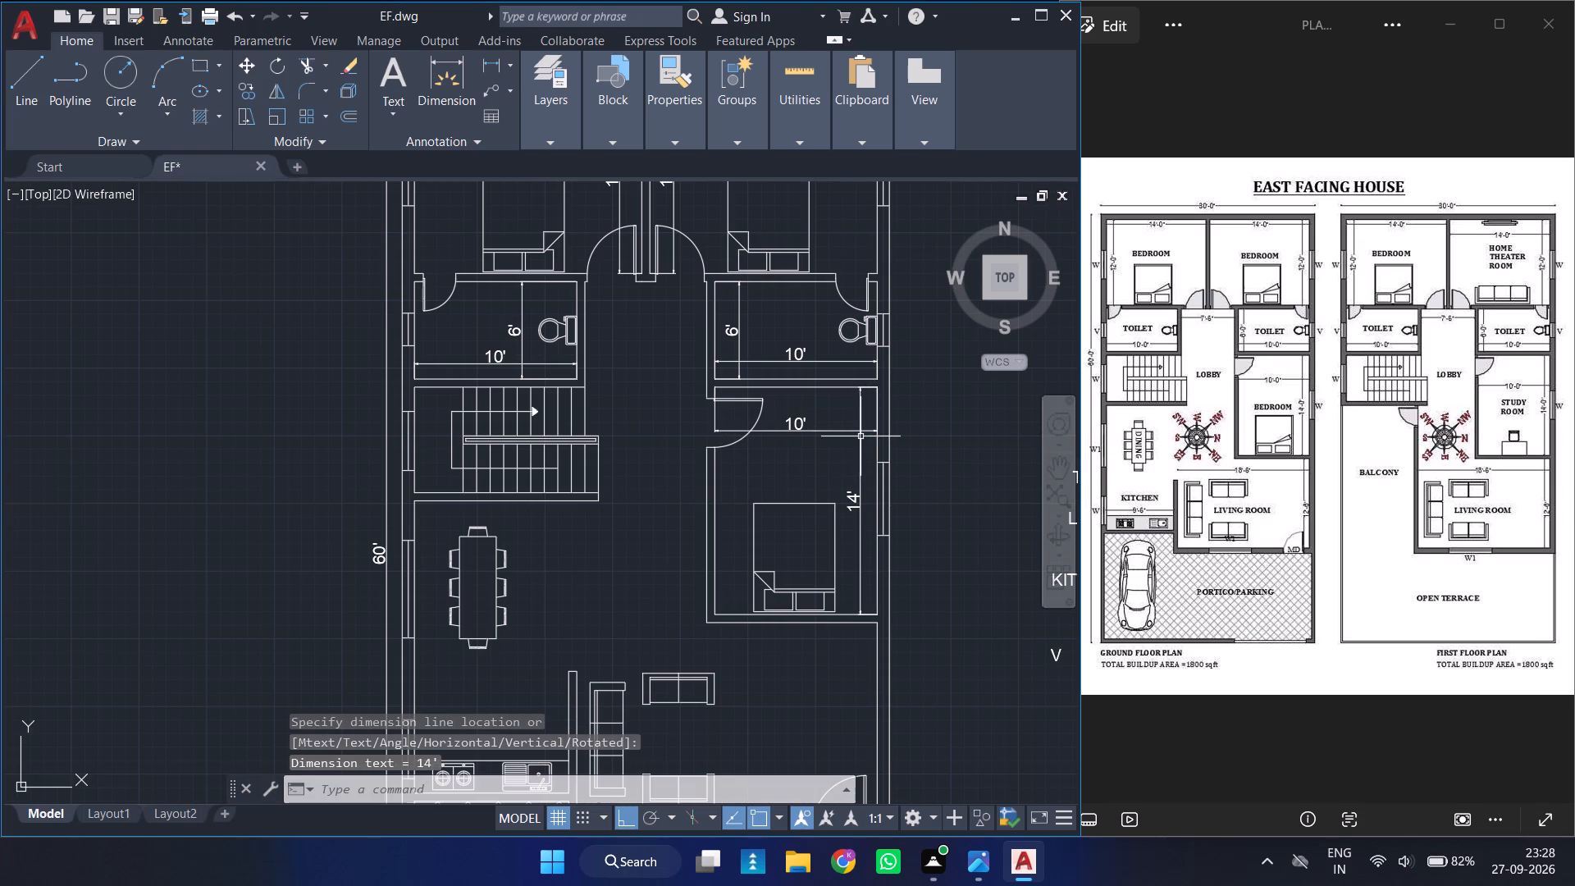
# Dimension the kitchen's width just above the counter with the stove and sink.
pyautogui.keyDown('ctrl'); pyautogui.scroll(-1, 759, 416); pyautogui.keyUp('ctrl')
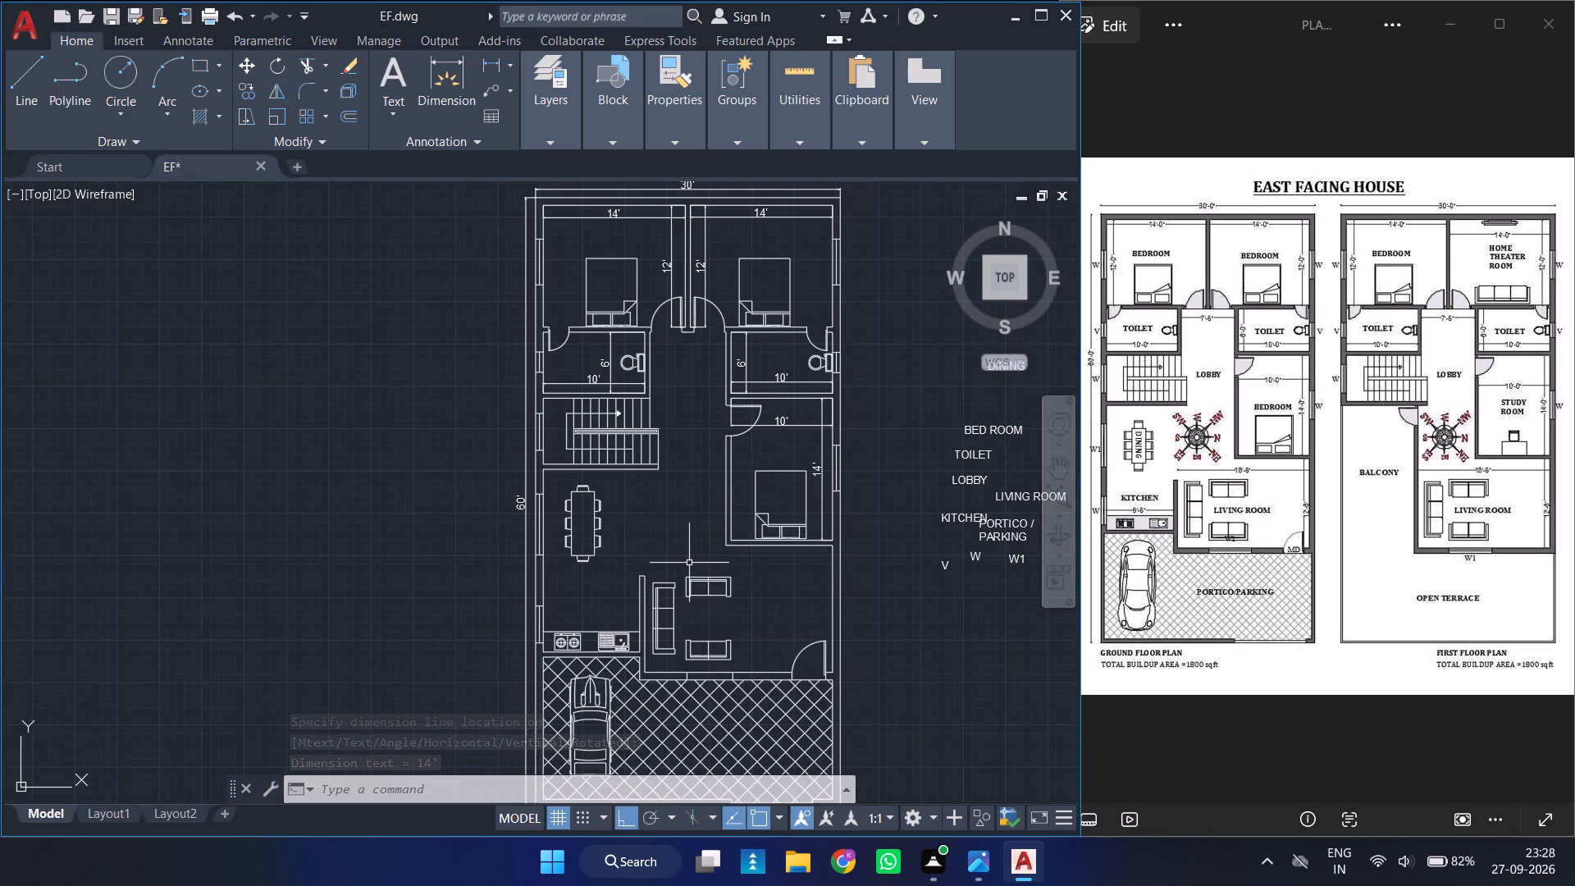
pyautogui.press('space')
pyautogui.press('space')
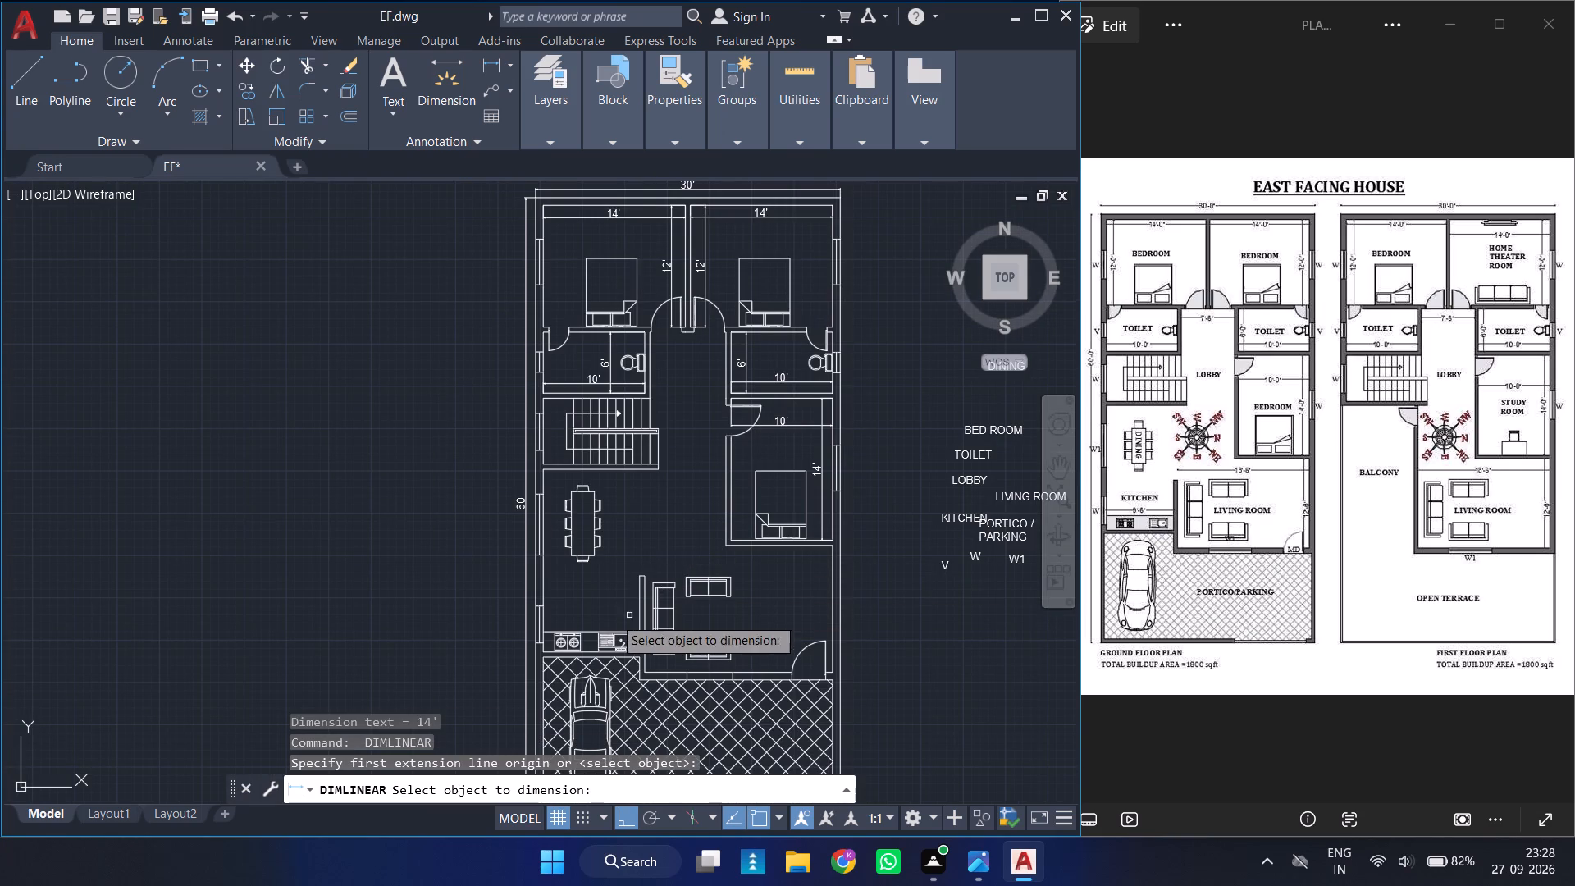
pyautogui.click(591, 633)
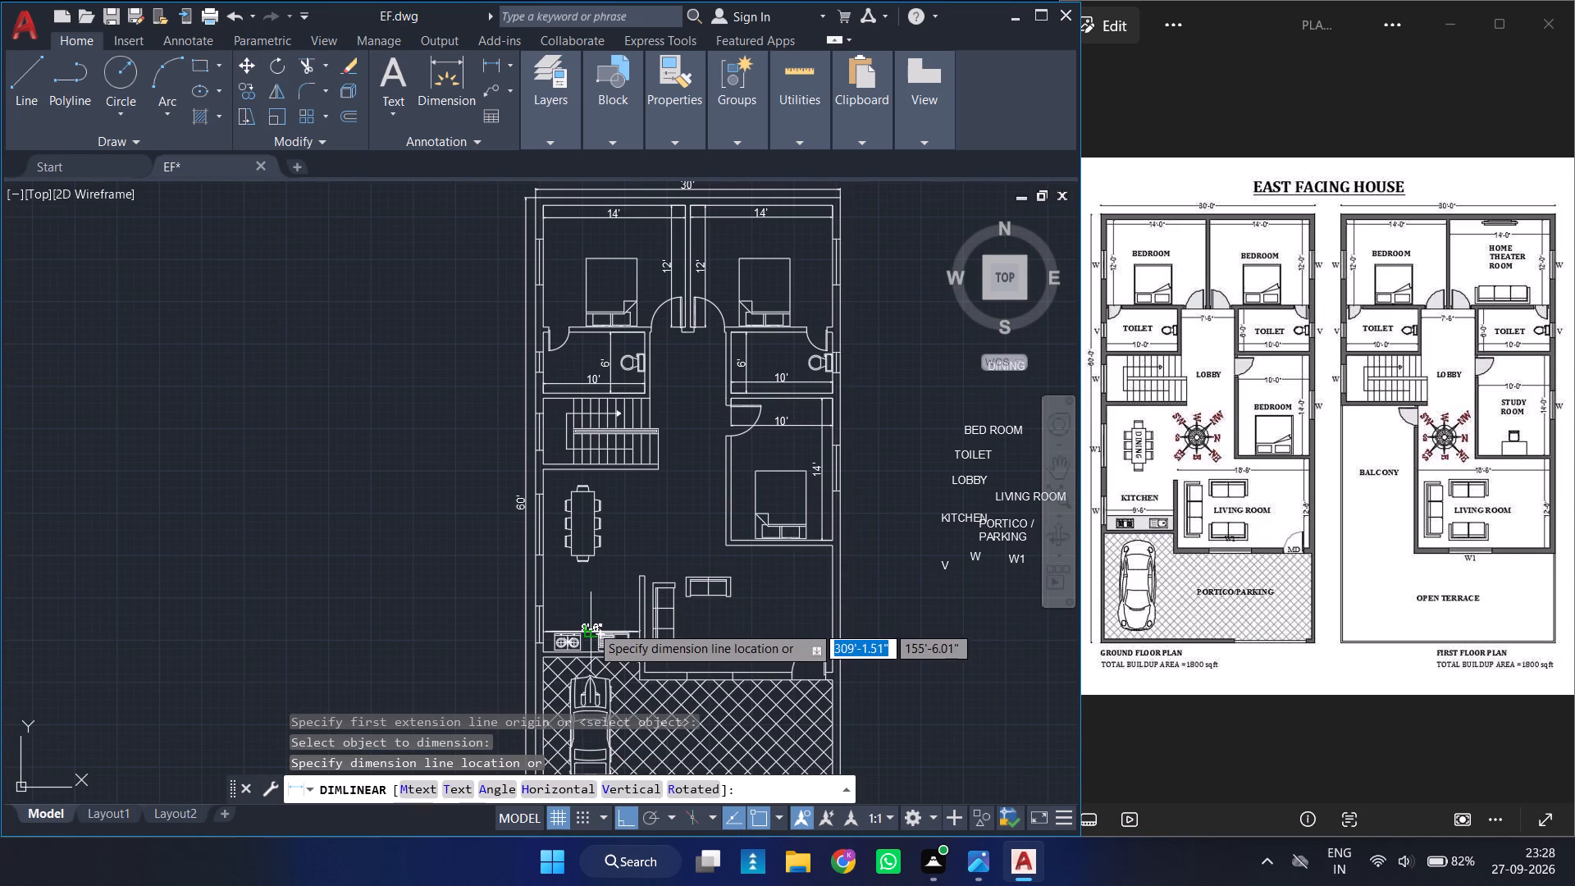
pyautogui.keyDown('ctrl'); pyautogui.scroll(2, 591, 621); pyautogui.keyUp('ctrl')
pyautogui.click(591, 621)
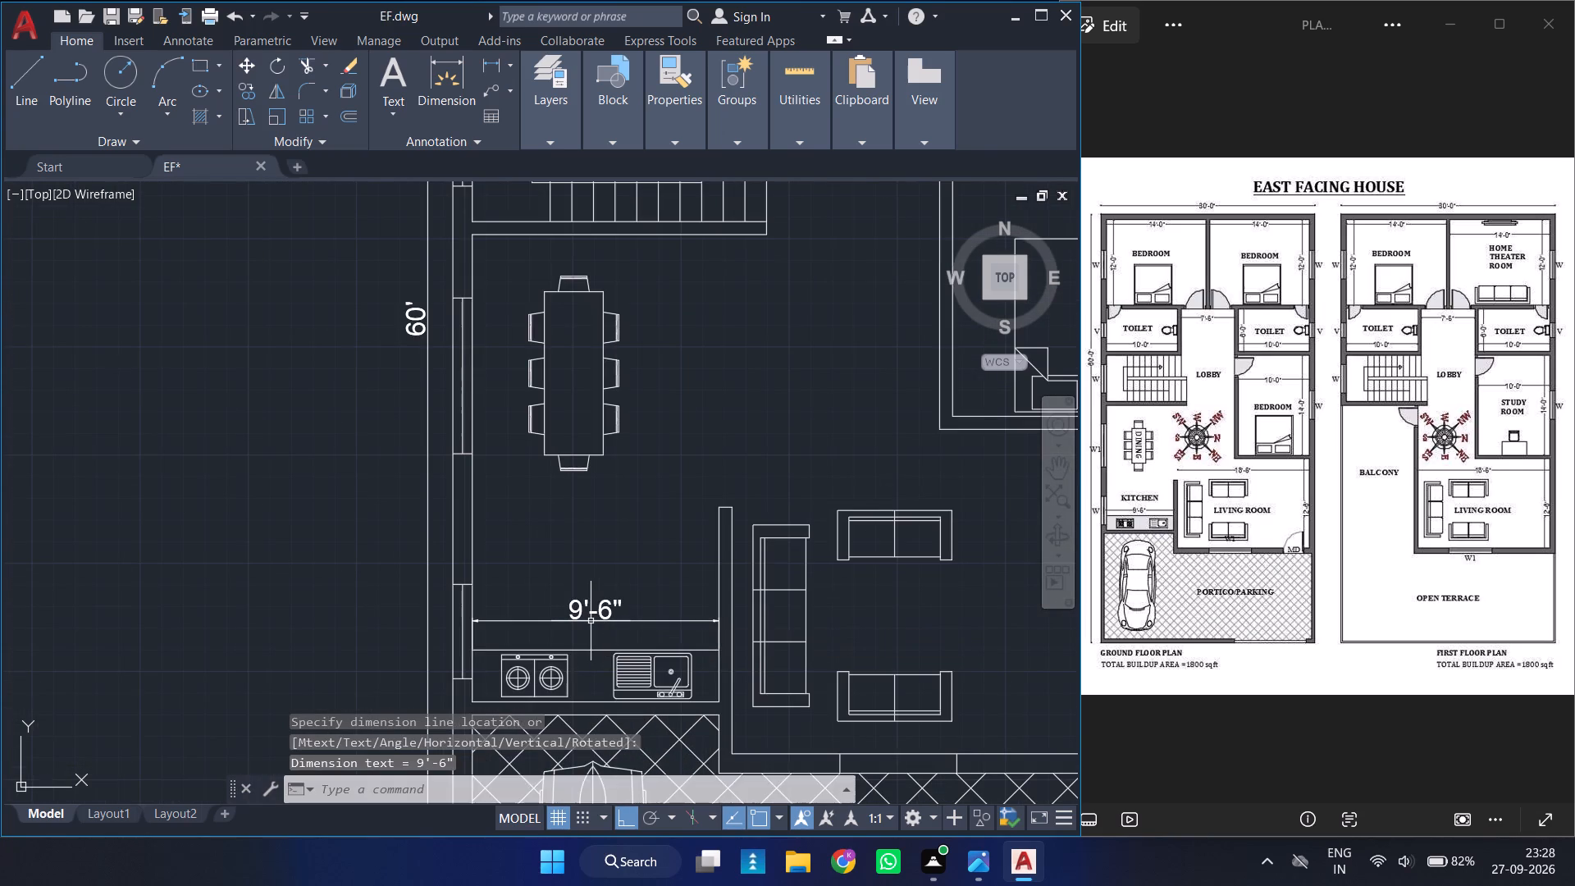
# Dimension the living room's depth beside its outer wall and its full inner width above the sofas.
pyautogui.press('space')
pyautogui.press('space')
pyautogui.keyDown('ctrl'); pyautogui.scroll(-2, 591, 621); pyautogui.keyUp('ctrl')
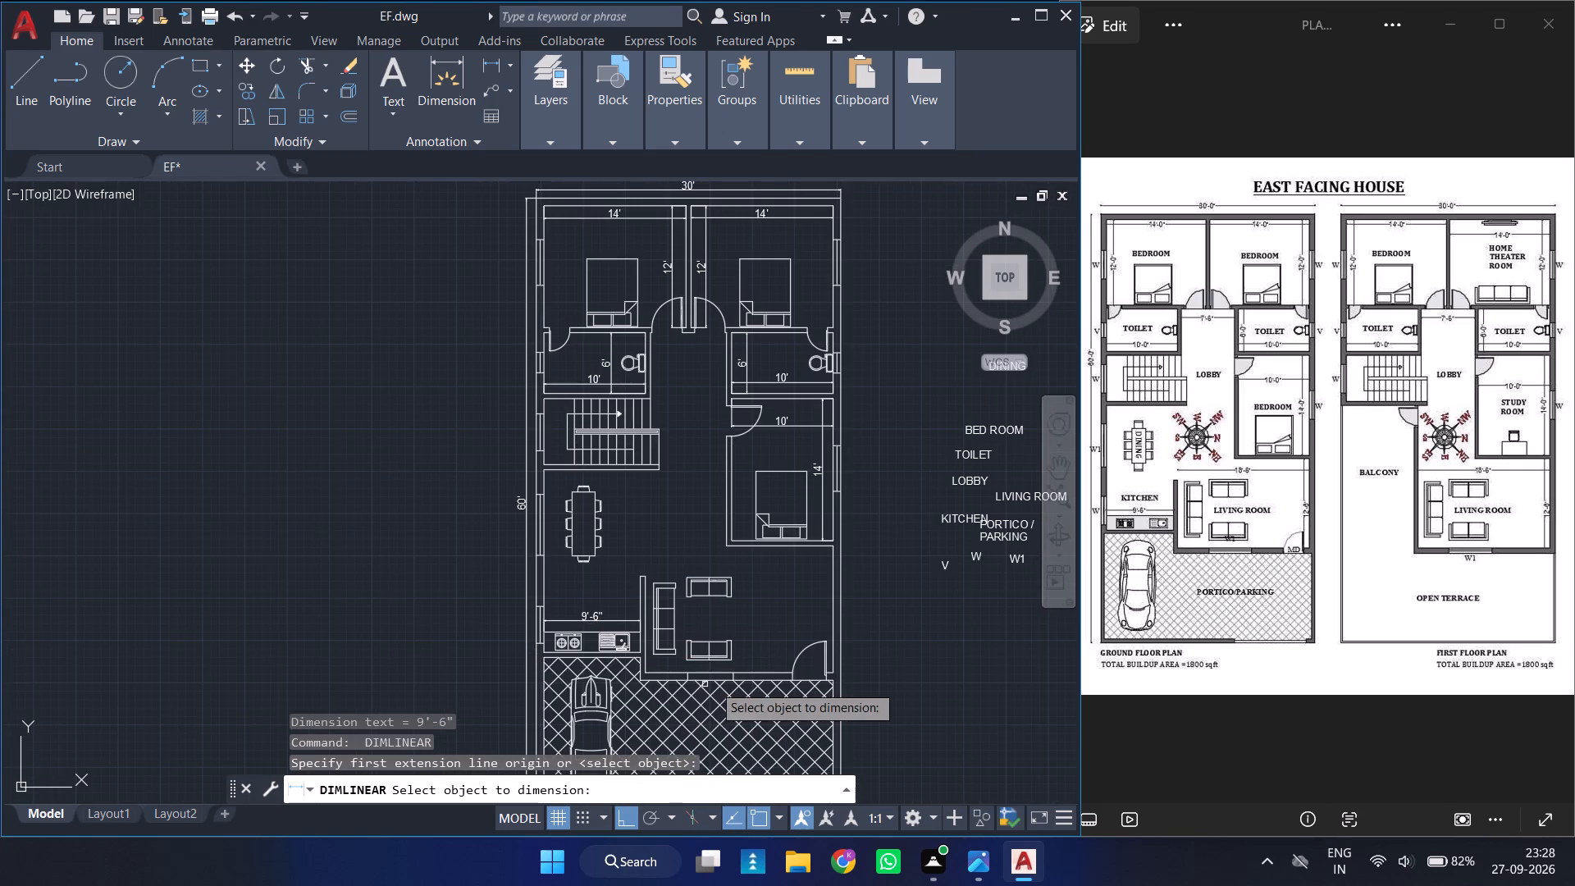
pyautogui.click(833, 608)
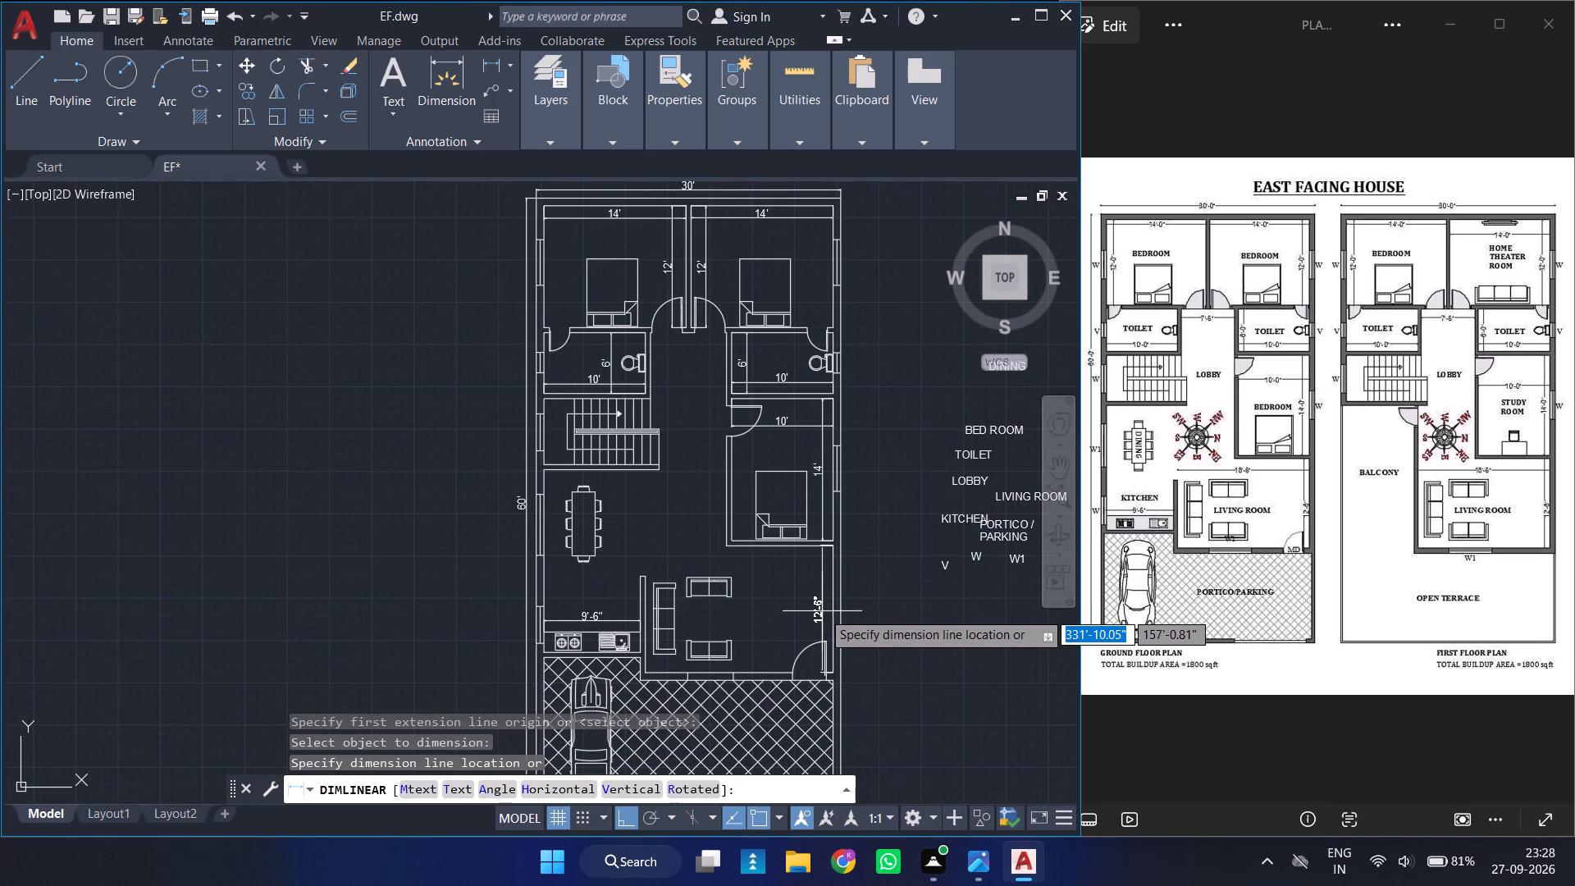
pyautogui.click(822, 611)
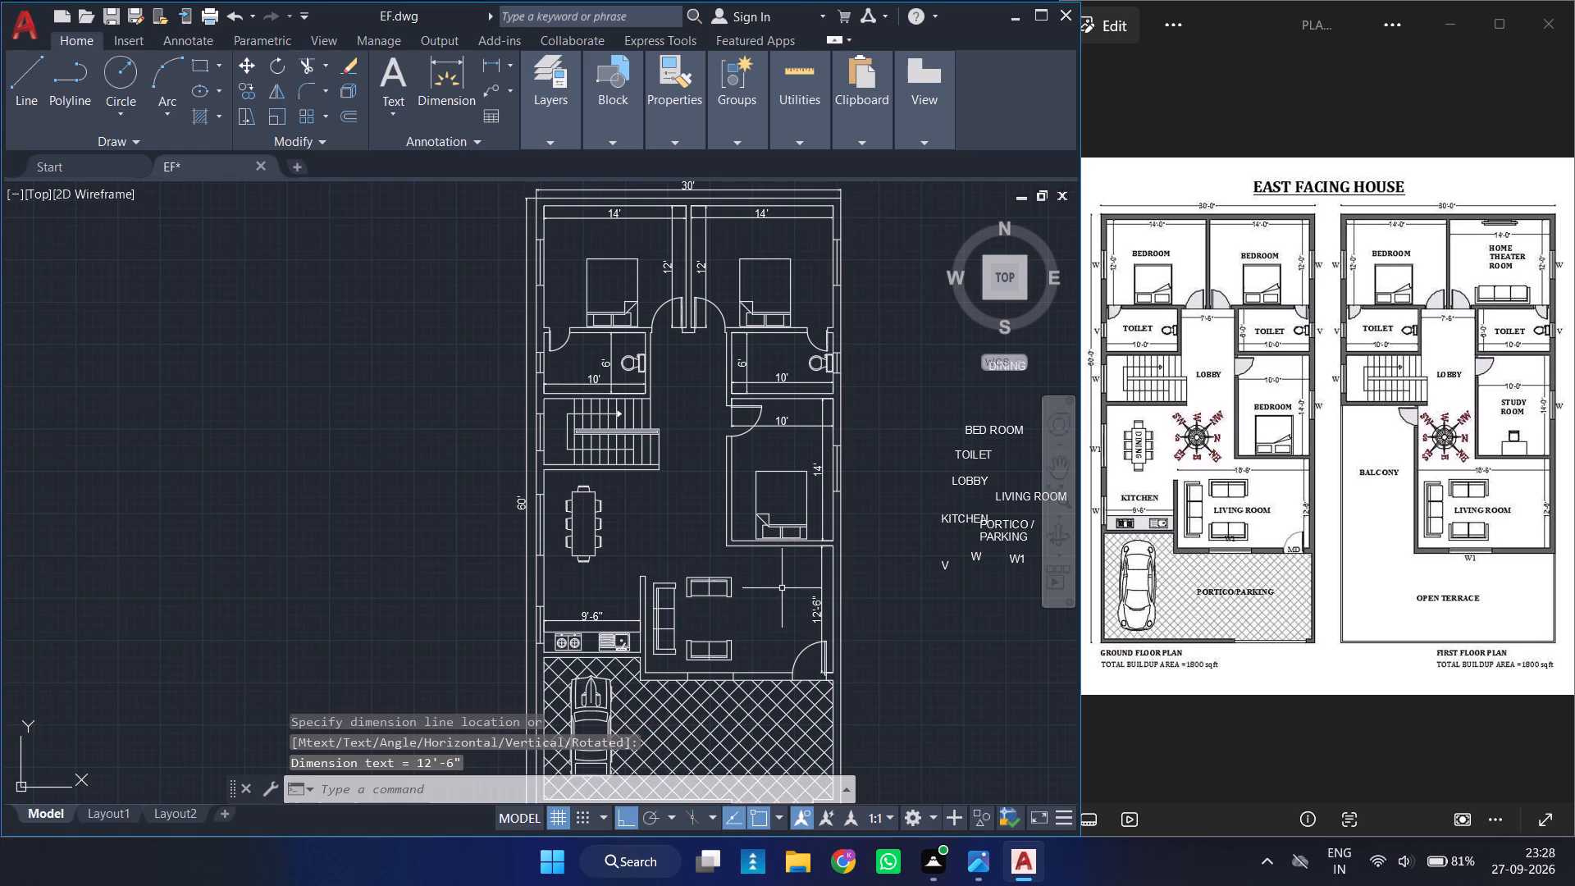
pyautogui.press('space')
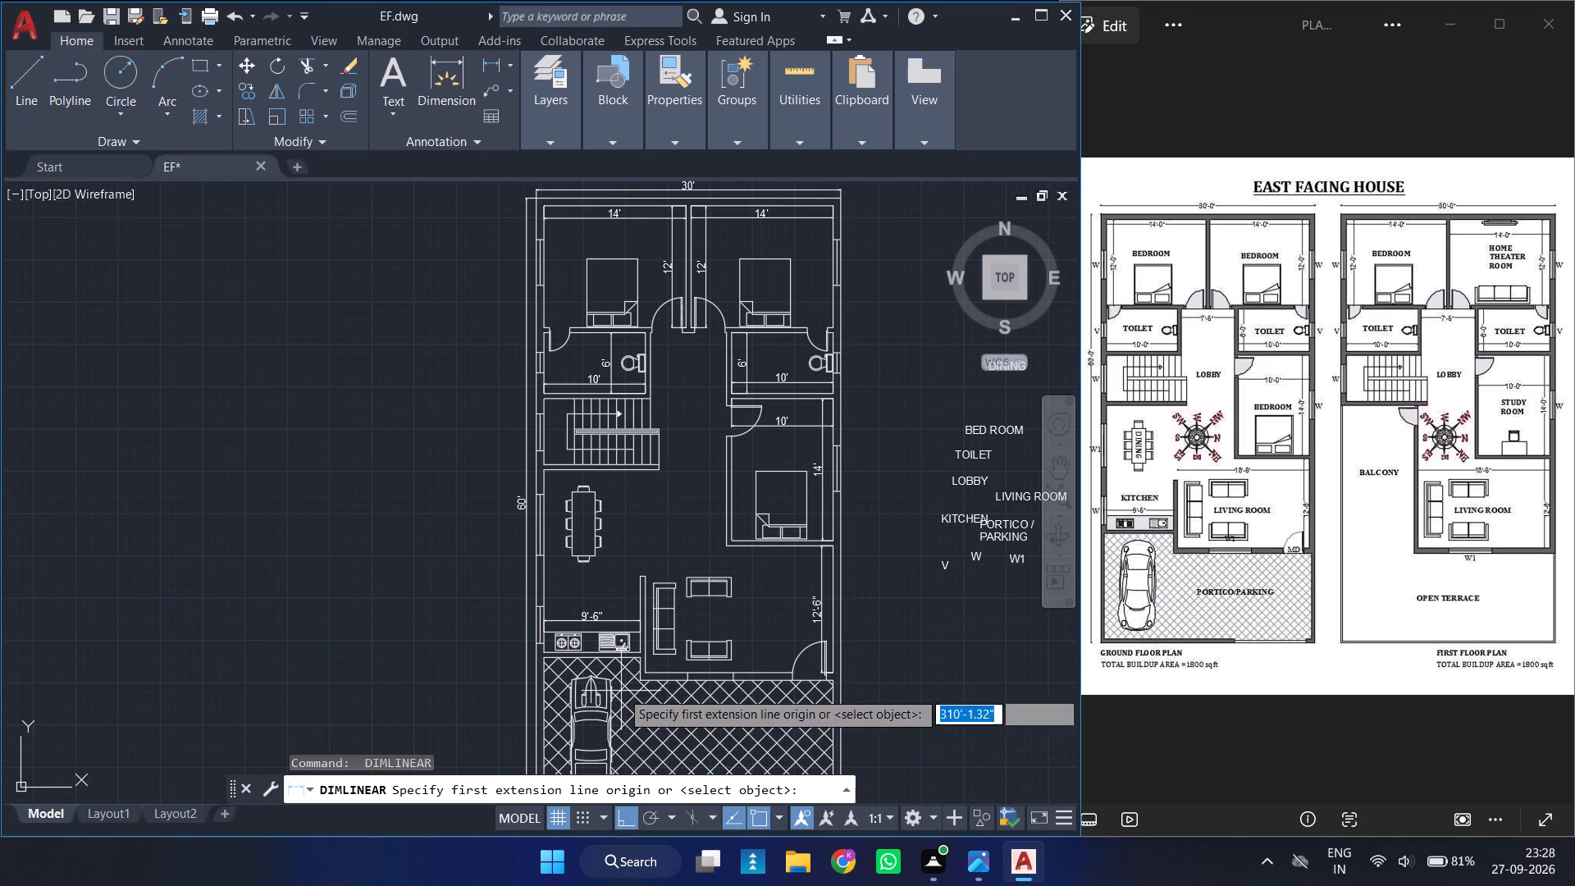
pyautogui.click(646, 670)
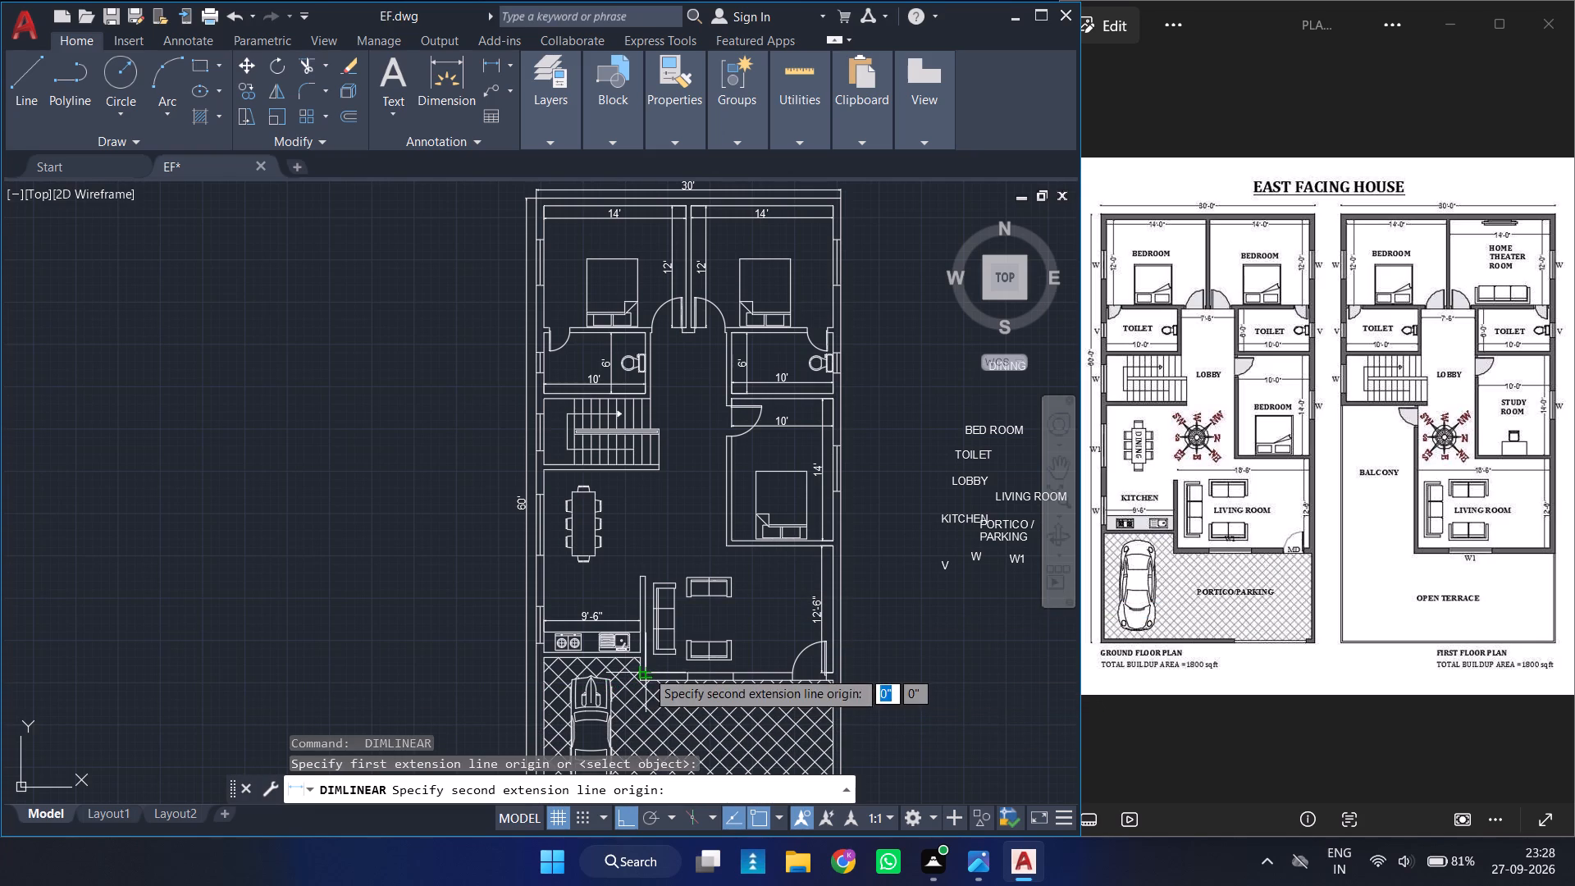
pyautogui.keyDown('ctrl'); pyautogui.scroll(2, 836, 674); pyautogui.keyUp('ctrl')
pyautogui.click(836, 674)
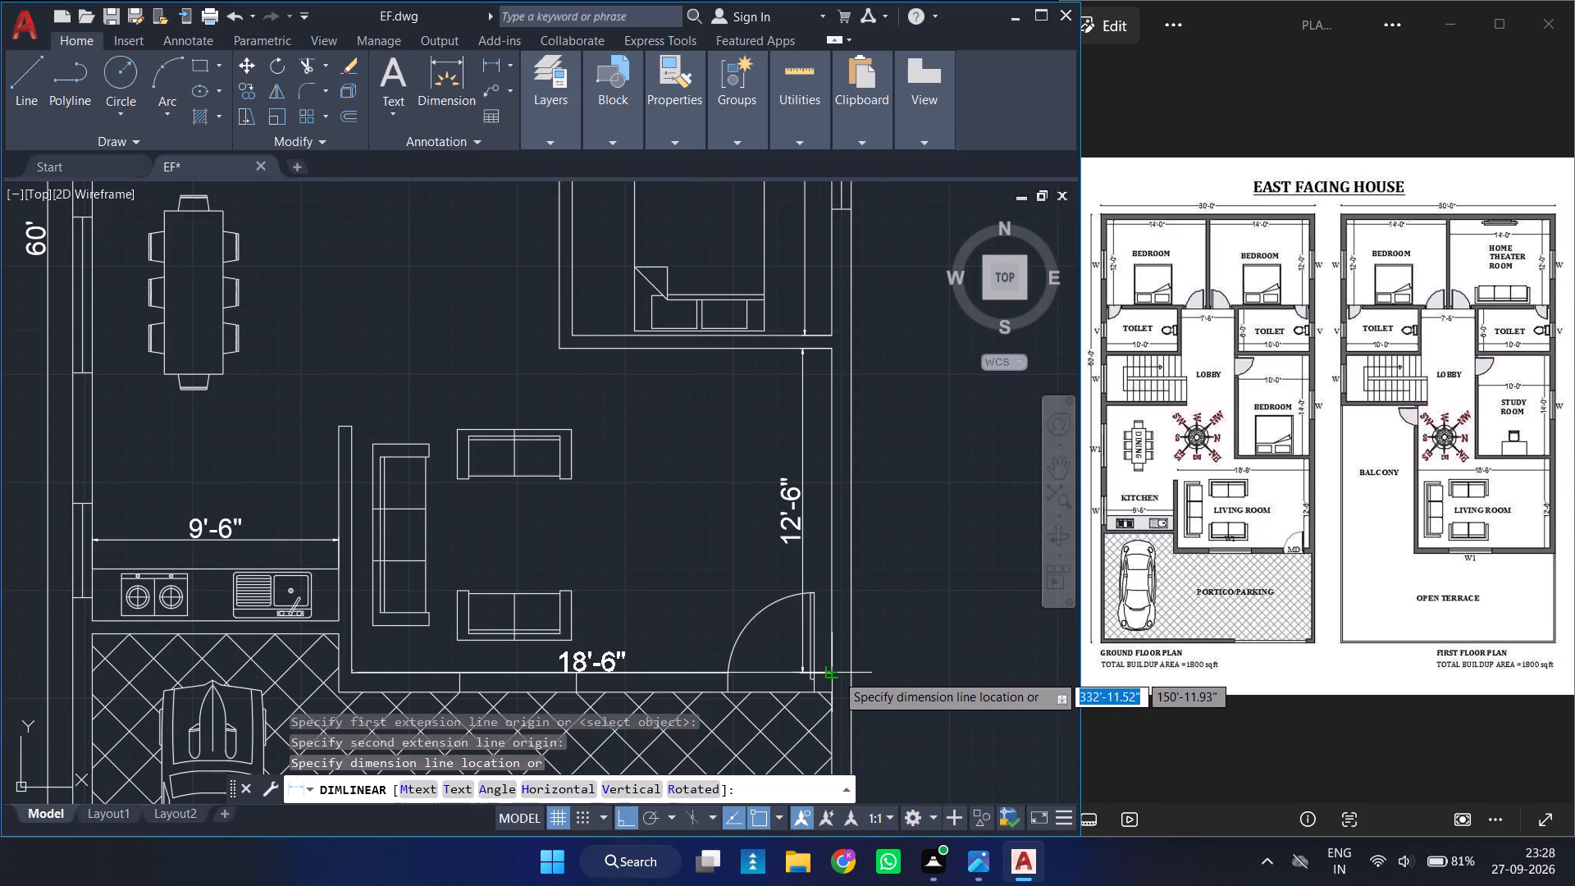
pyautogui.click(768, 397)
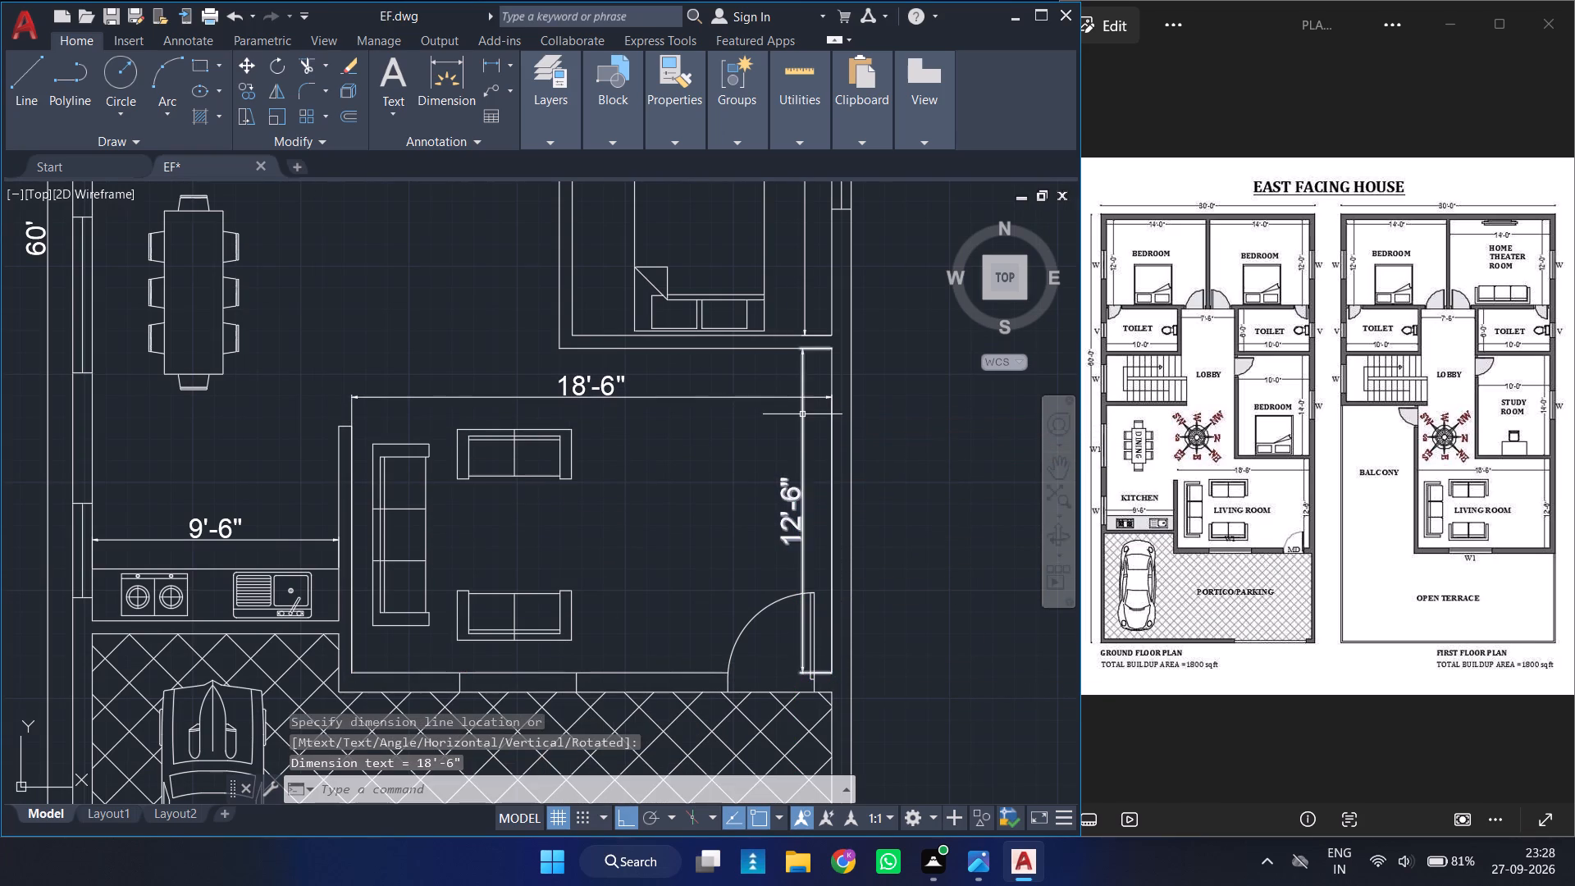
# Copy the BED ROOM label with Ortho off, placing one copy above the bed in each of the two upper bedrooms.
pyautogui.keyDown('ctrl'); pyautogui.scroll(-2, 802, 414); pyautogui.keyUp('ctrl')
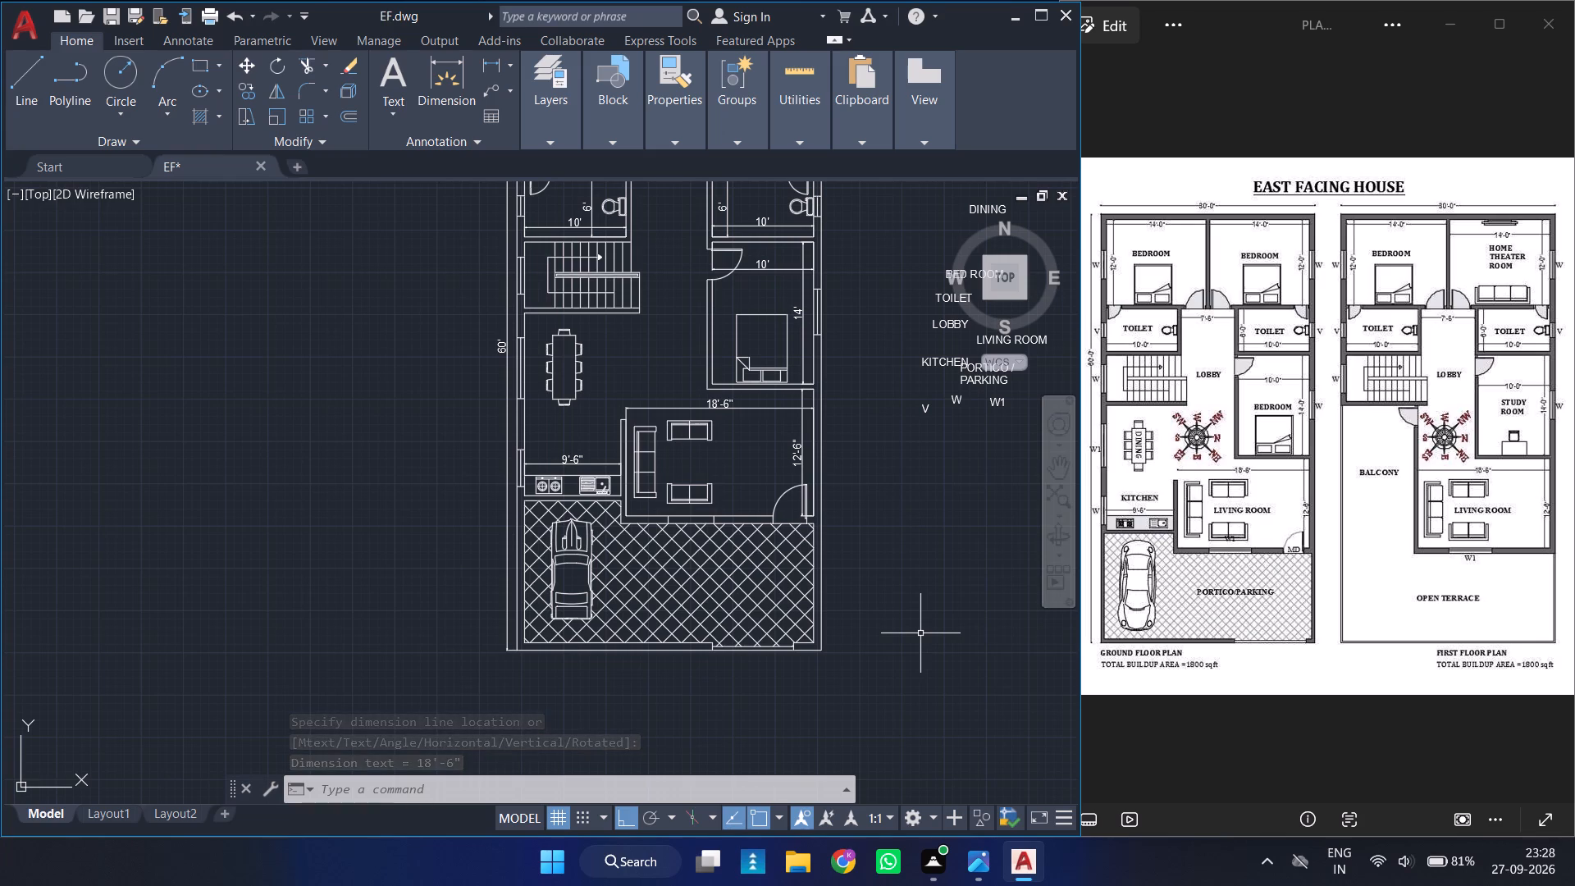
pyautogui.keyDown('ctrl'); pyautogui.scroll(-4, 920, 633); pyautogui.keyUp('ctrl')
pyautogui.keyDown('ctrl'); pyautogui.scroll(4, 932, 595); pyautogui.keyUp('ctrl')
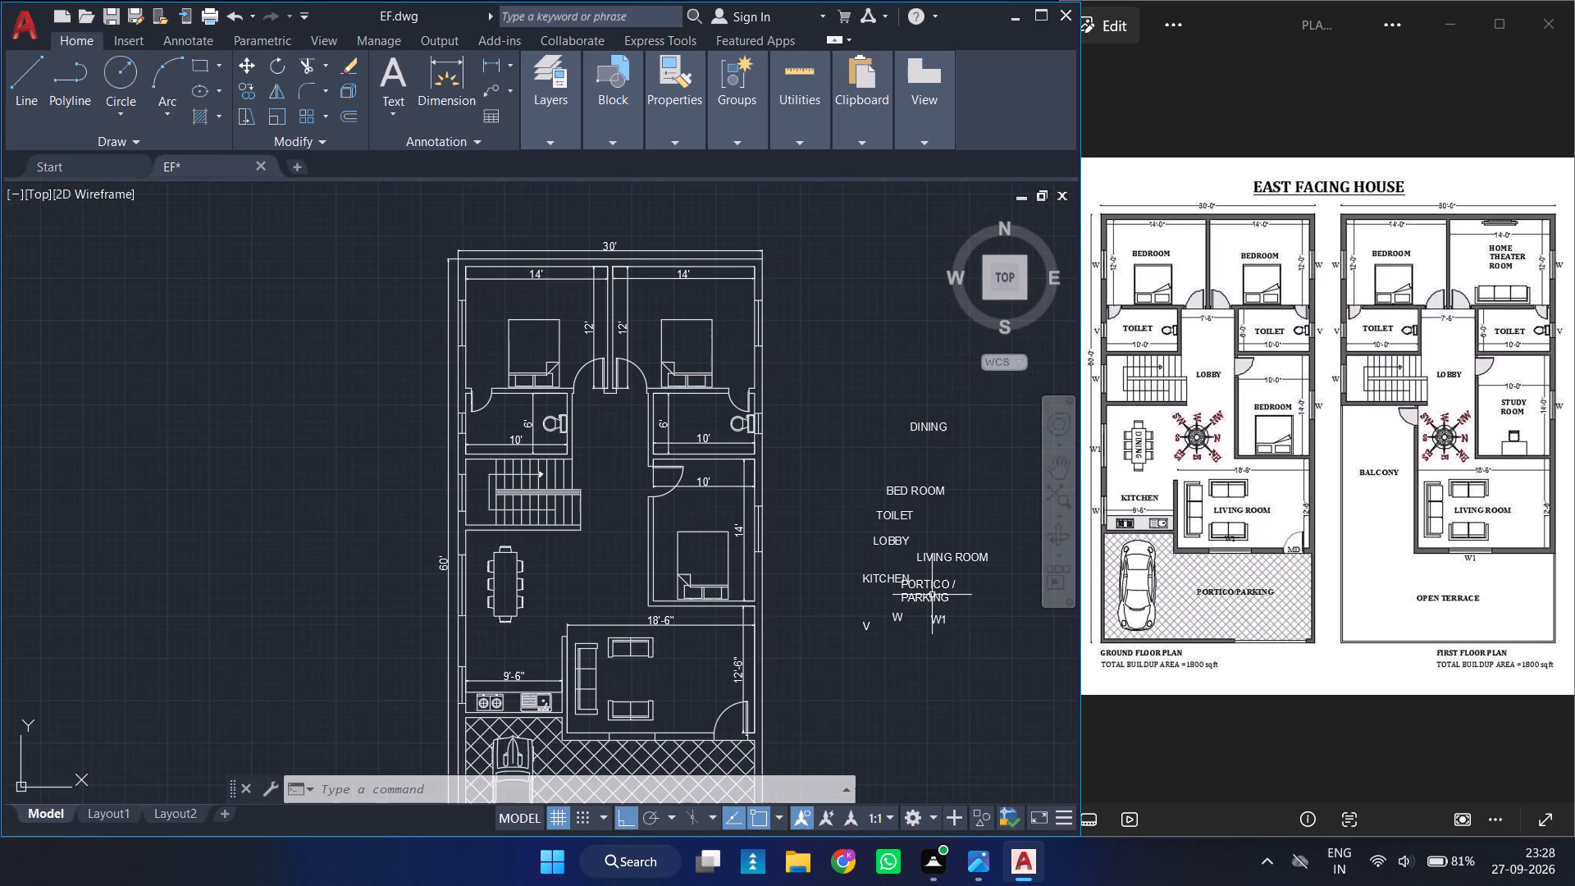
pyautogui.write('CO')
pyautogui.press('Return')
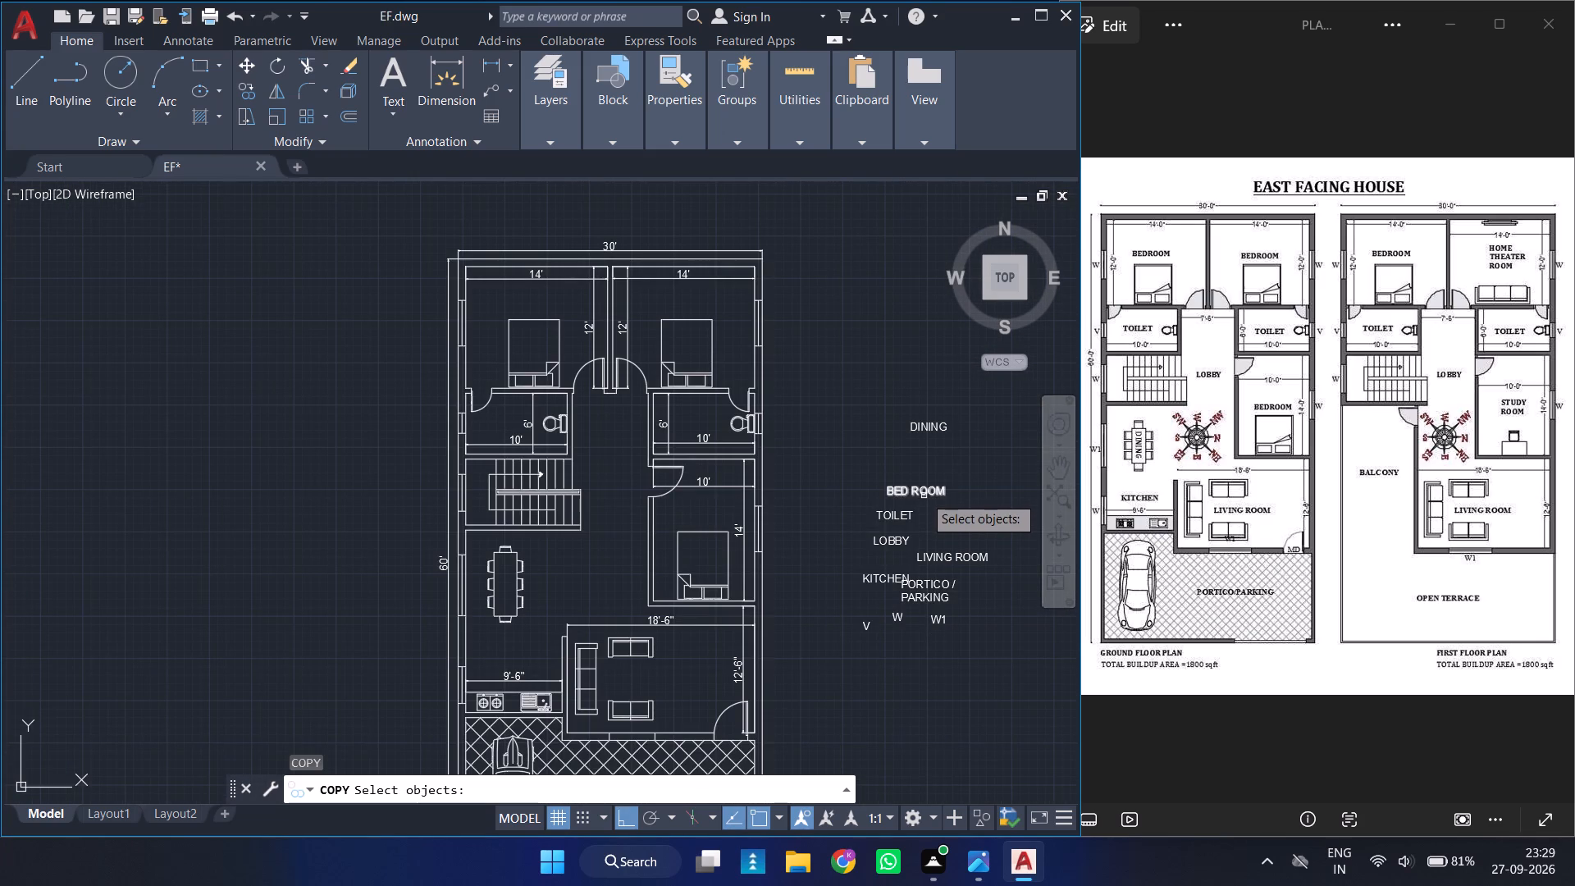
pyautogui.click(924, 494)
pyautogui.press('Return')
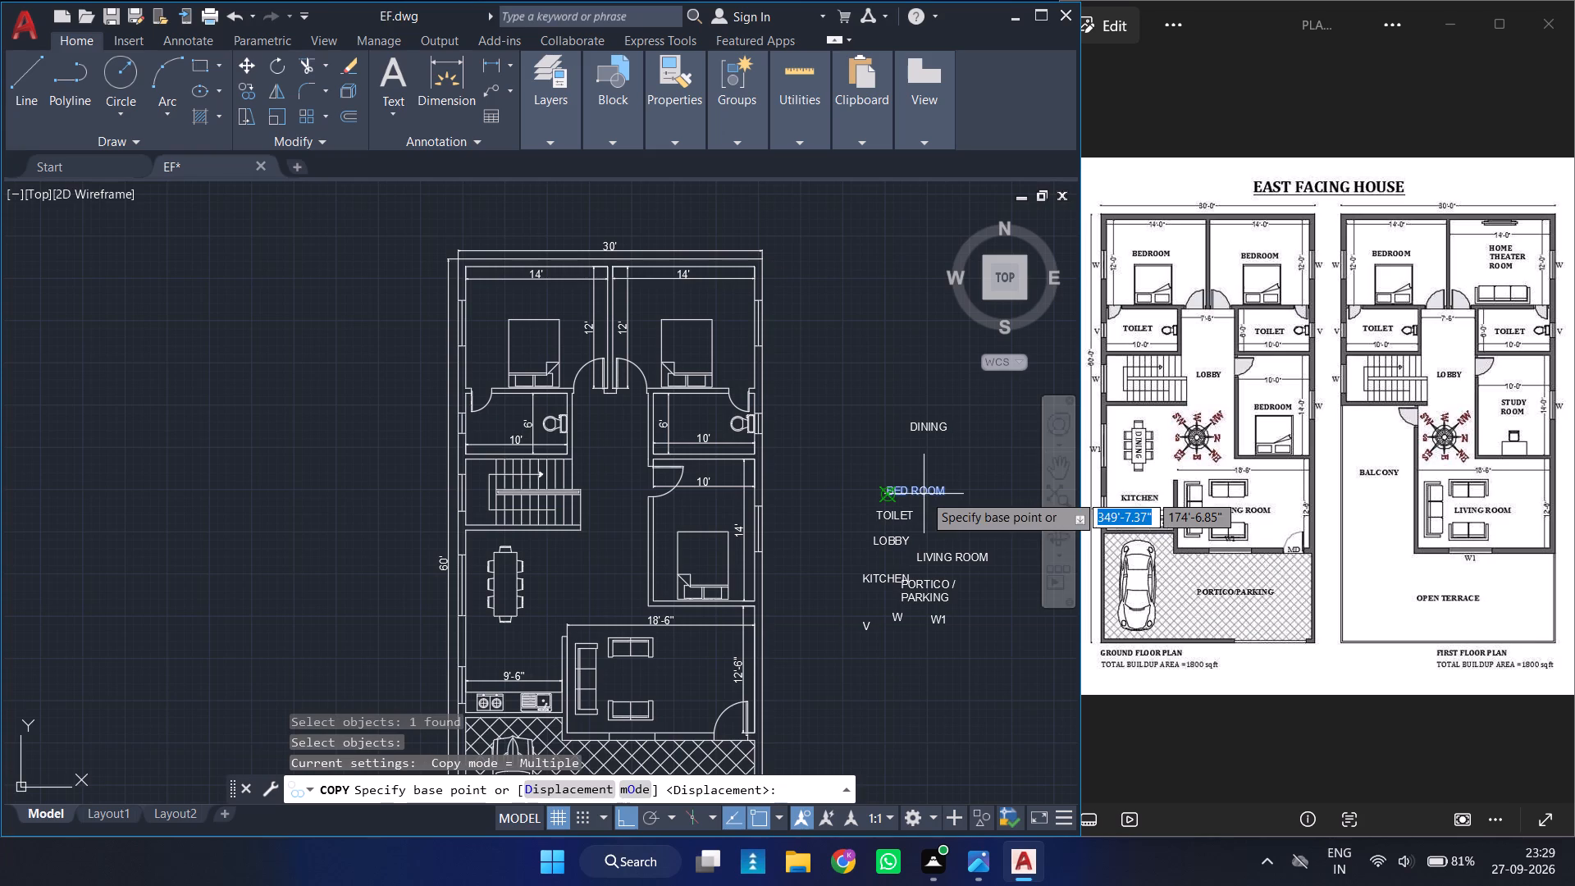
pyautogui.click(924, 494)
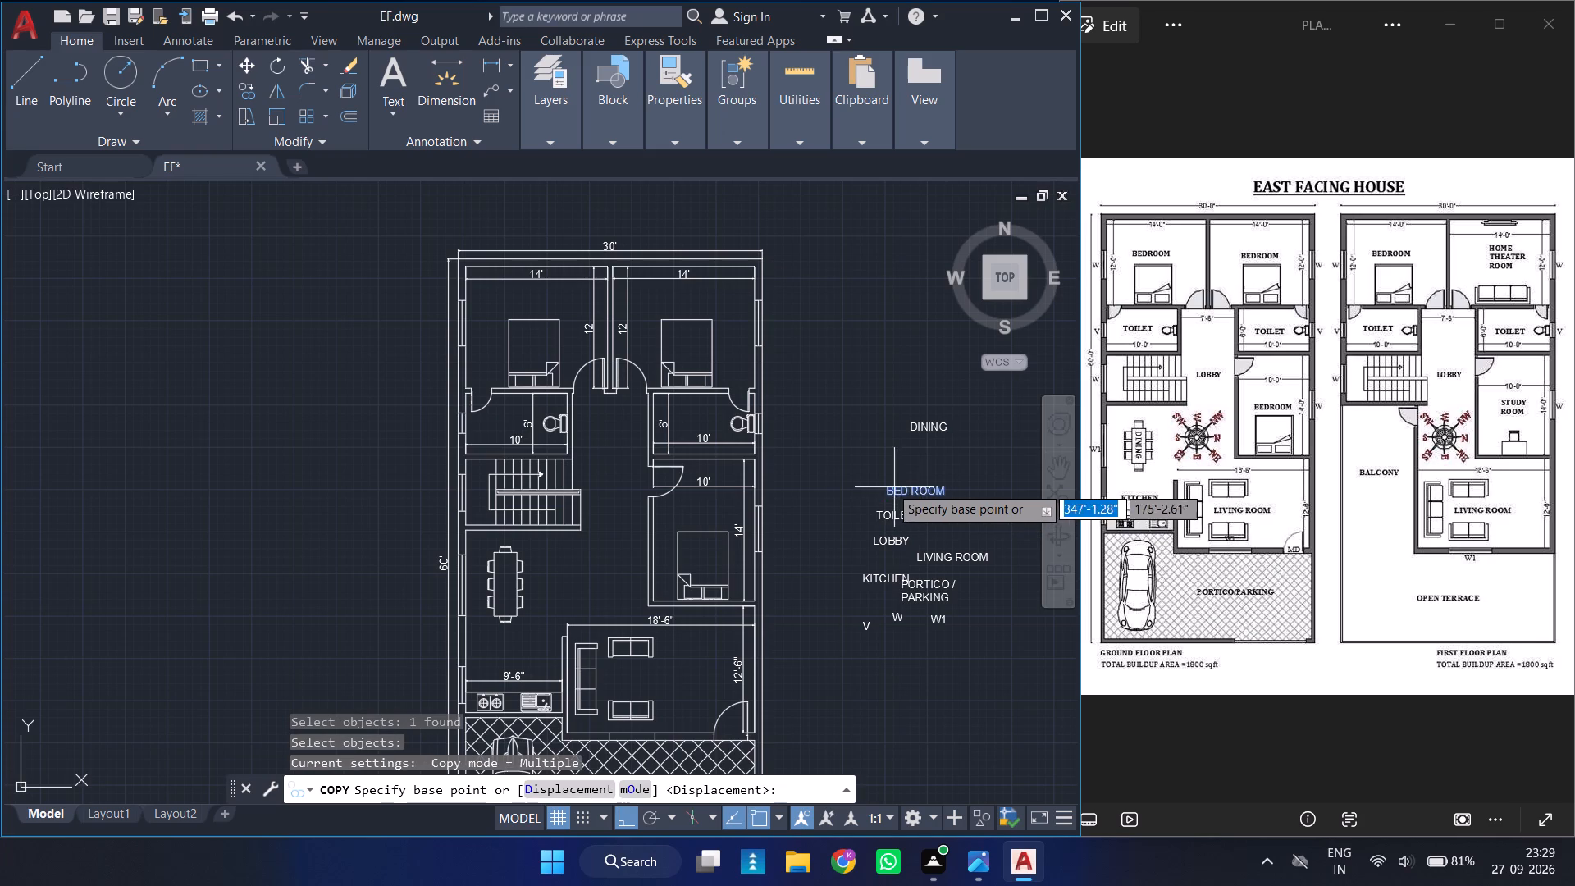
pyautogui.click(886, 490)
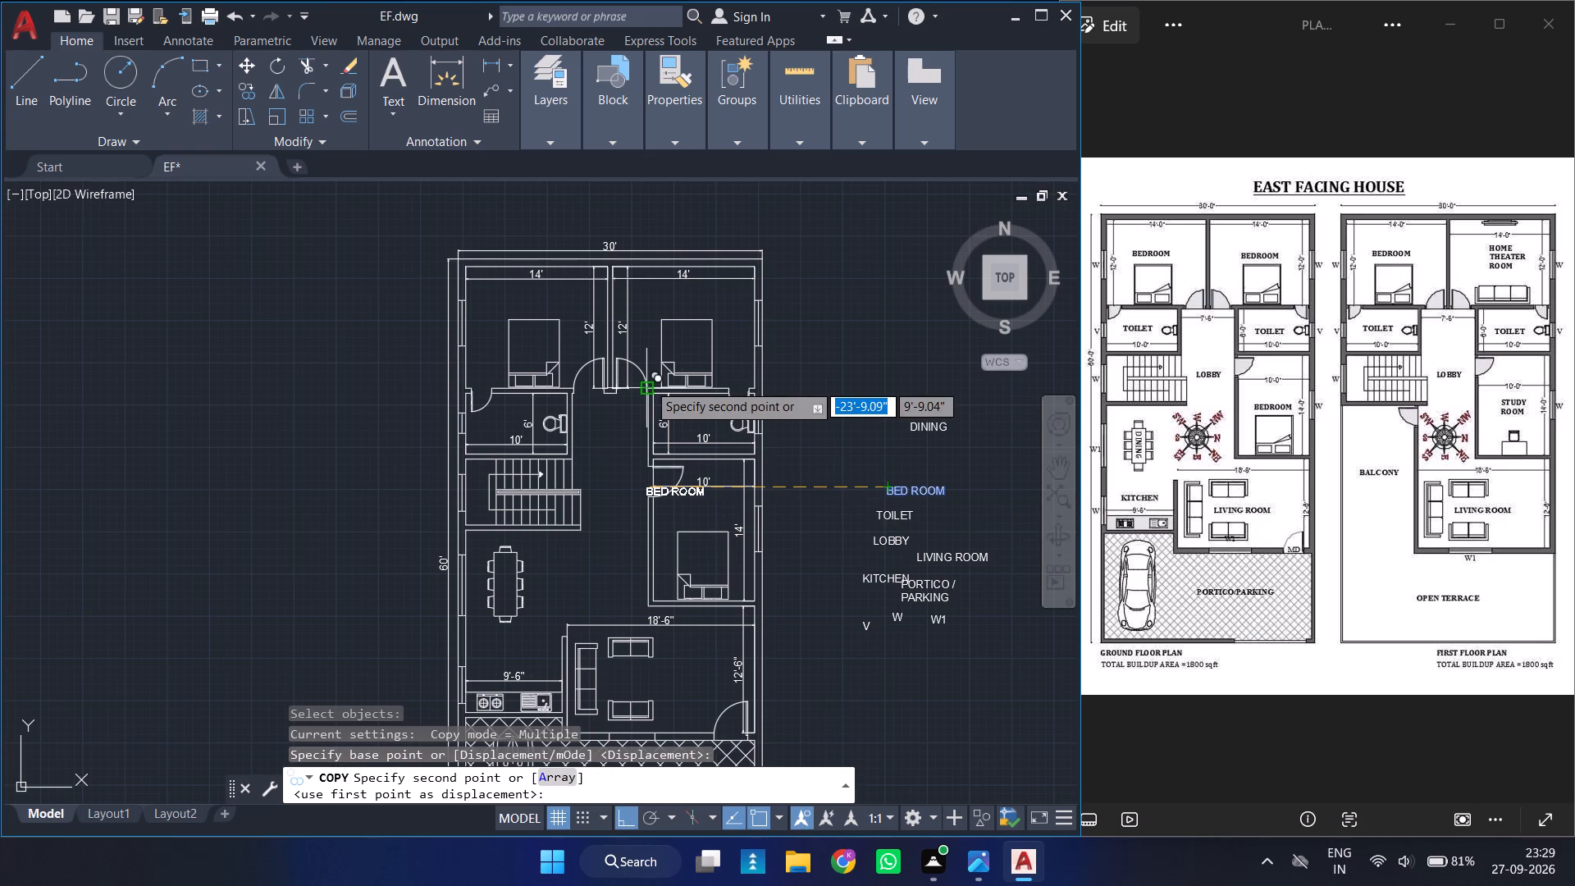
pyautogui.click(632, 818)
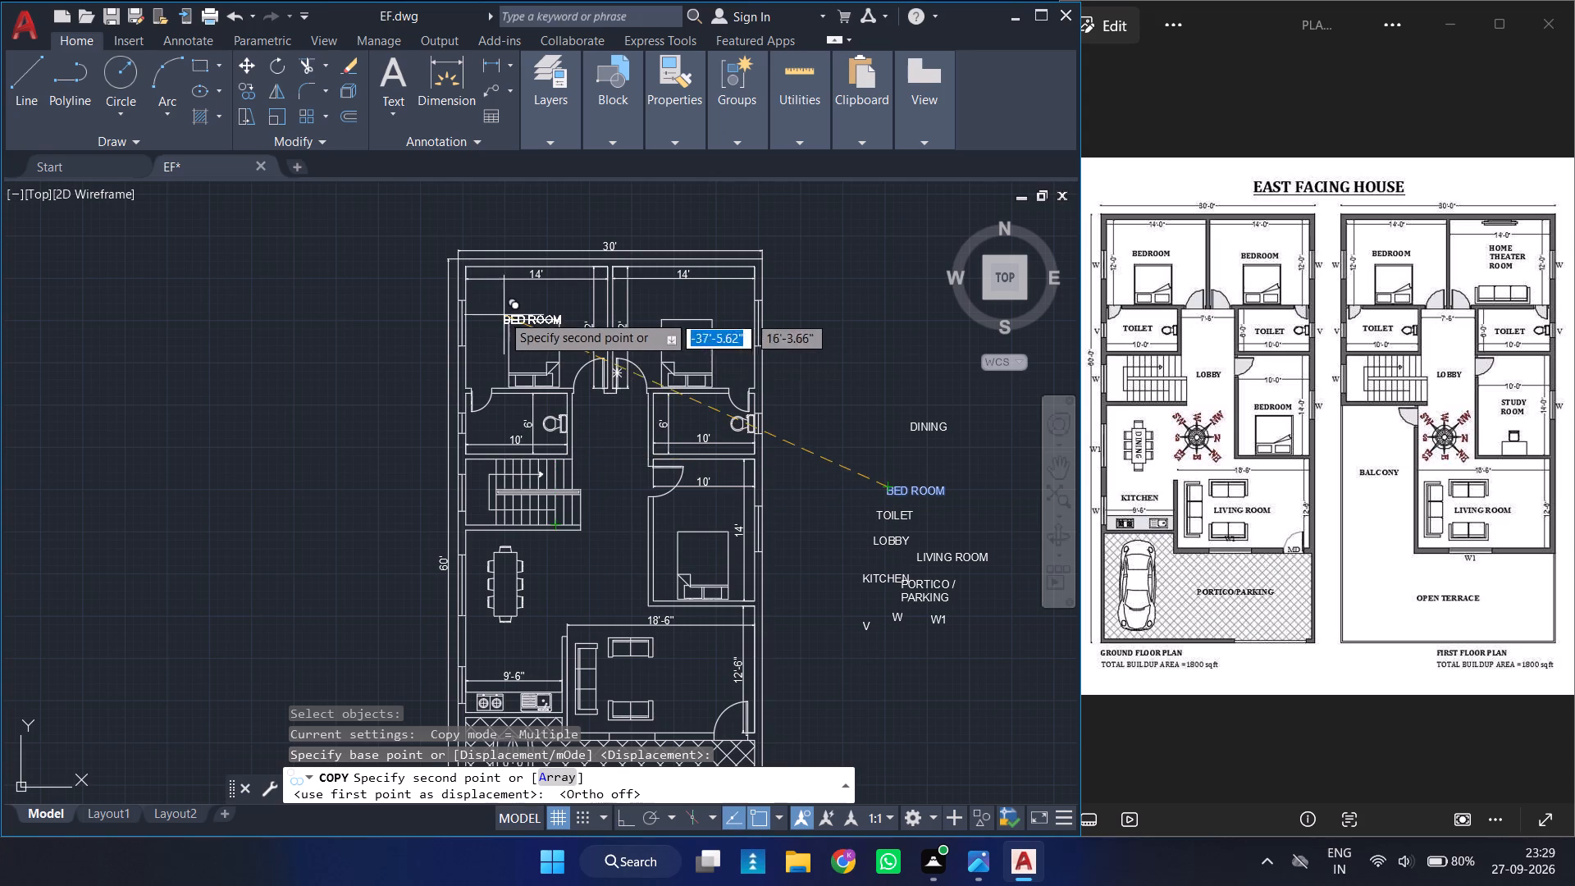
pyautogui.keyDown('ctrl'); pyautogui.scroll(2, 500, 300); pyautogui.keyUp('ctrl')
pyautogui.hscroll(1, 500, 300)
pyautogui.click(500, 300)
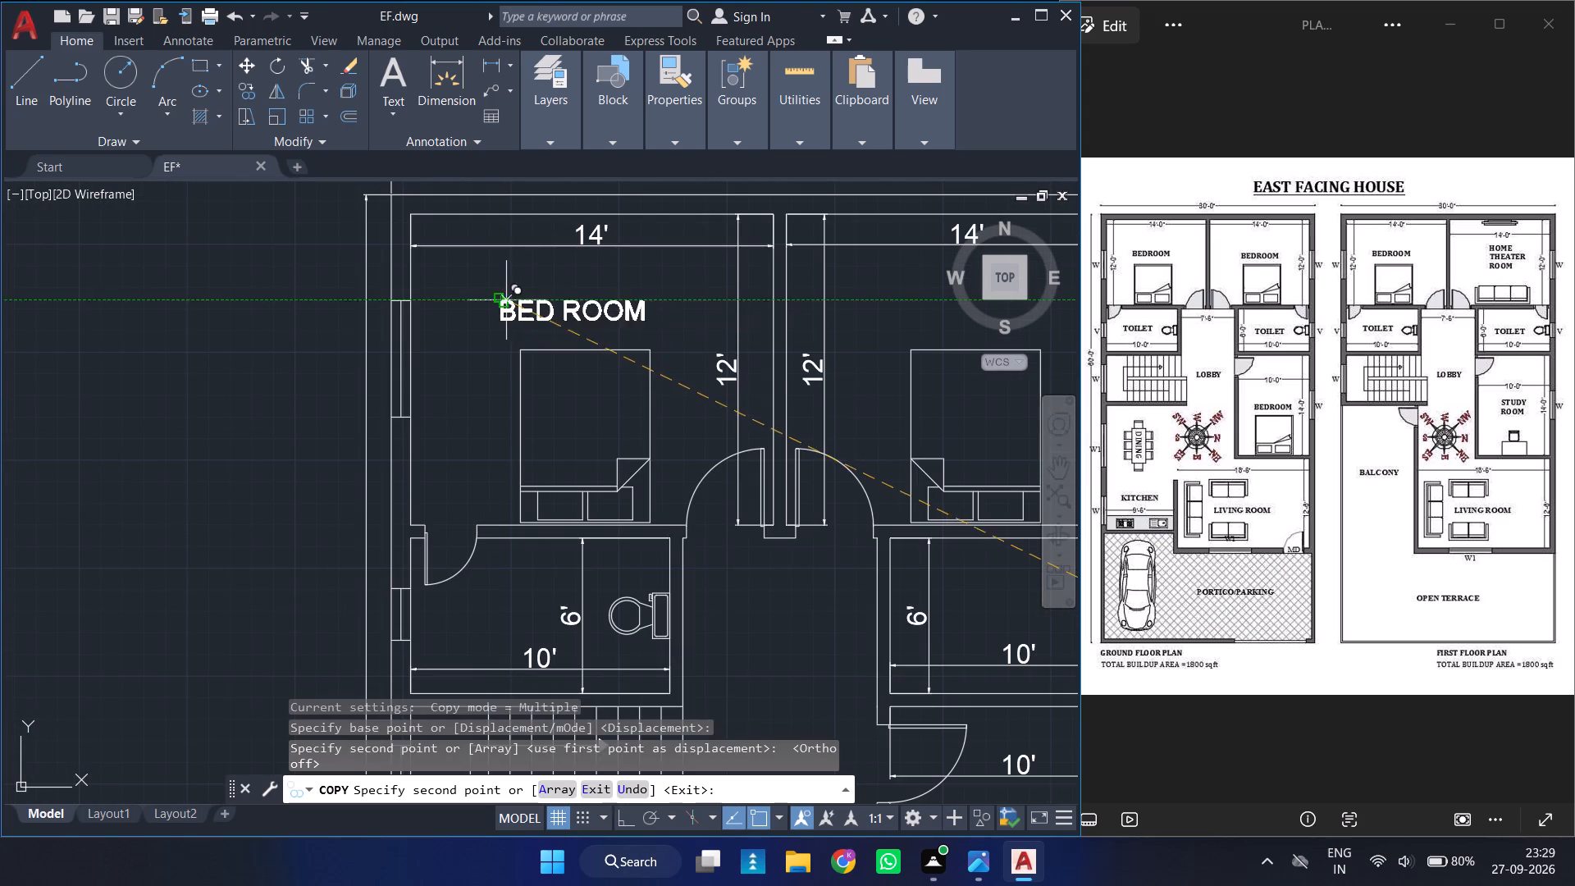
pyautogui.keyDown('ctrl'); pyautogui.scroll(-3, 625, 349); pyautogui.keyUp('ctrl')
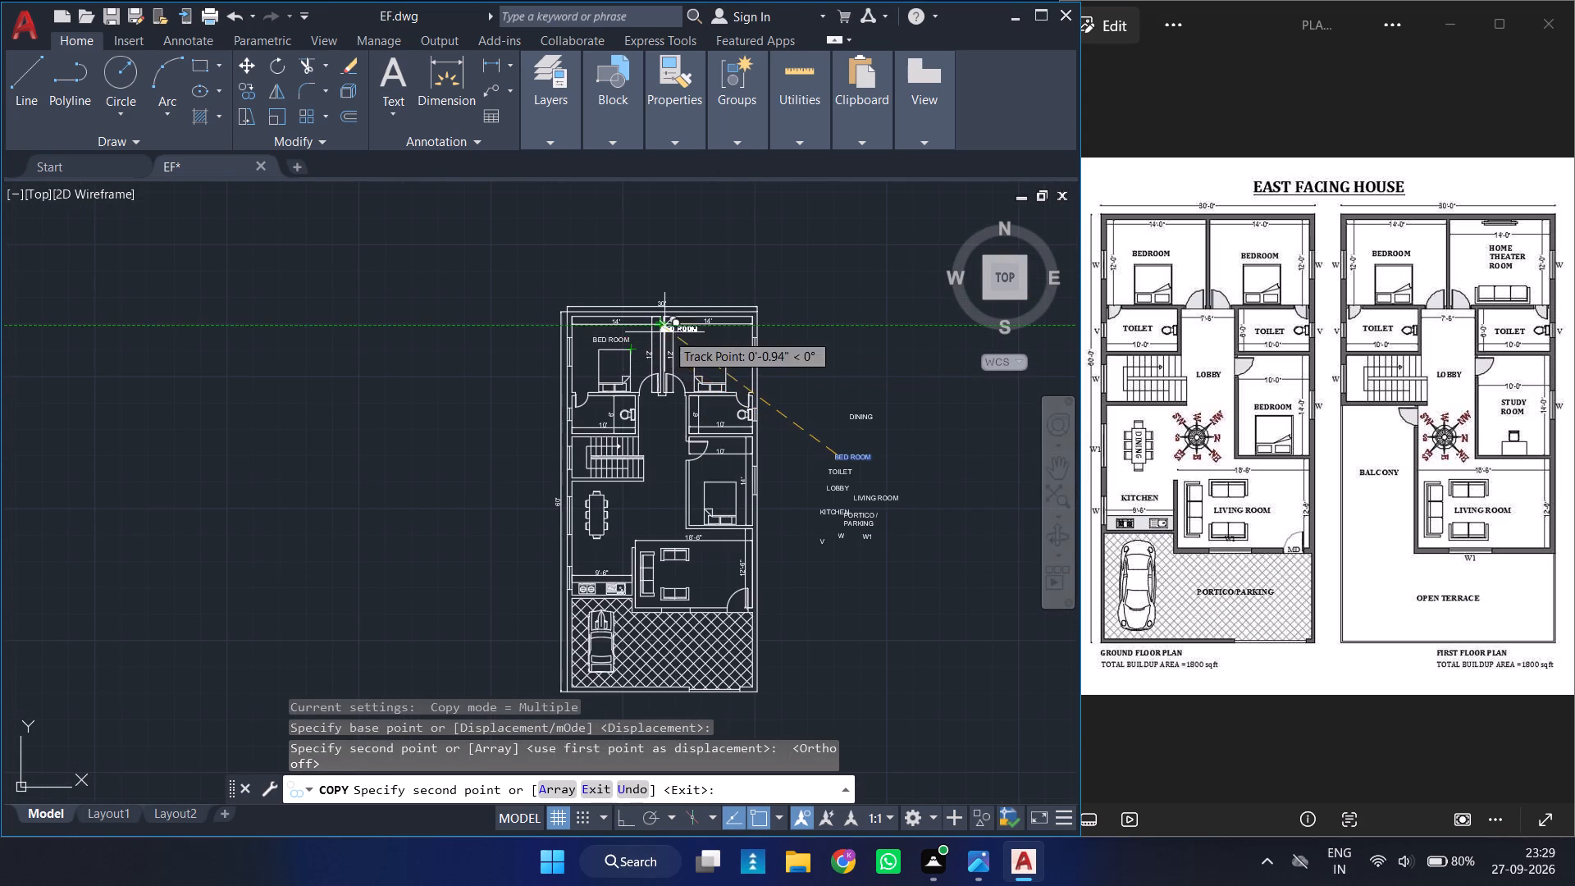
pyautogui.keyDown('ctrl'); pyautogui.scroll(2, 697, 341); pyautogui.keyUp('ctrl')
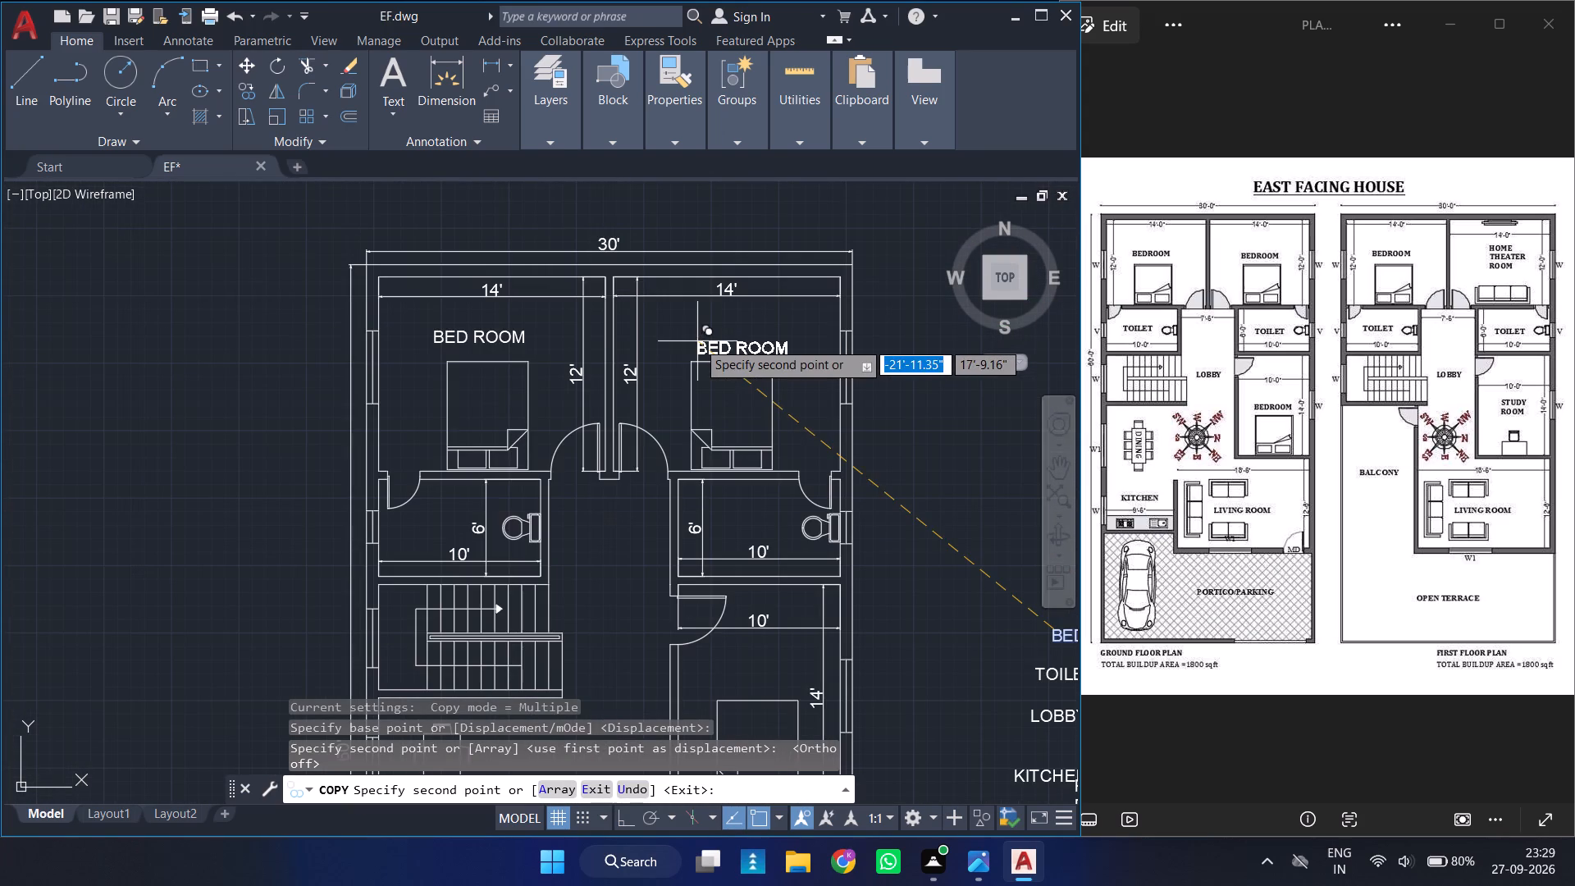
pyautogui.click(689, 331)
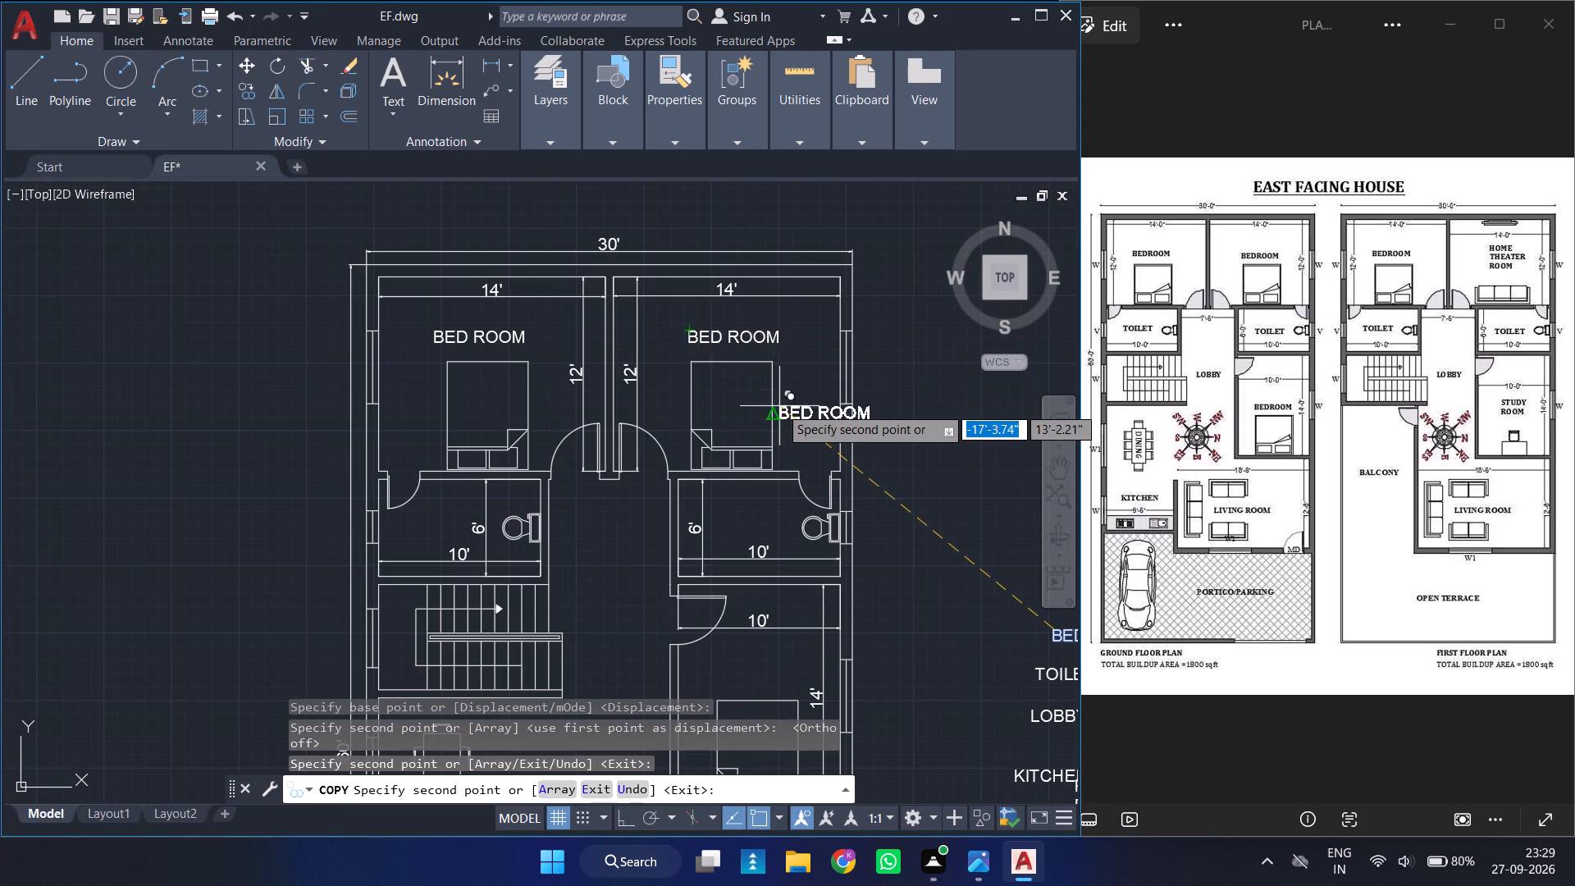
pyautogui.keyDown('ctrl'); pyautogui.scroll(-2, 779, 406); pyautogui.keyUp('ctrl')
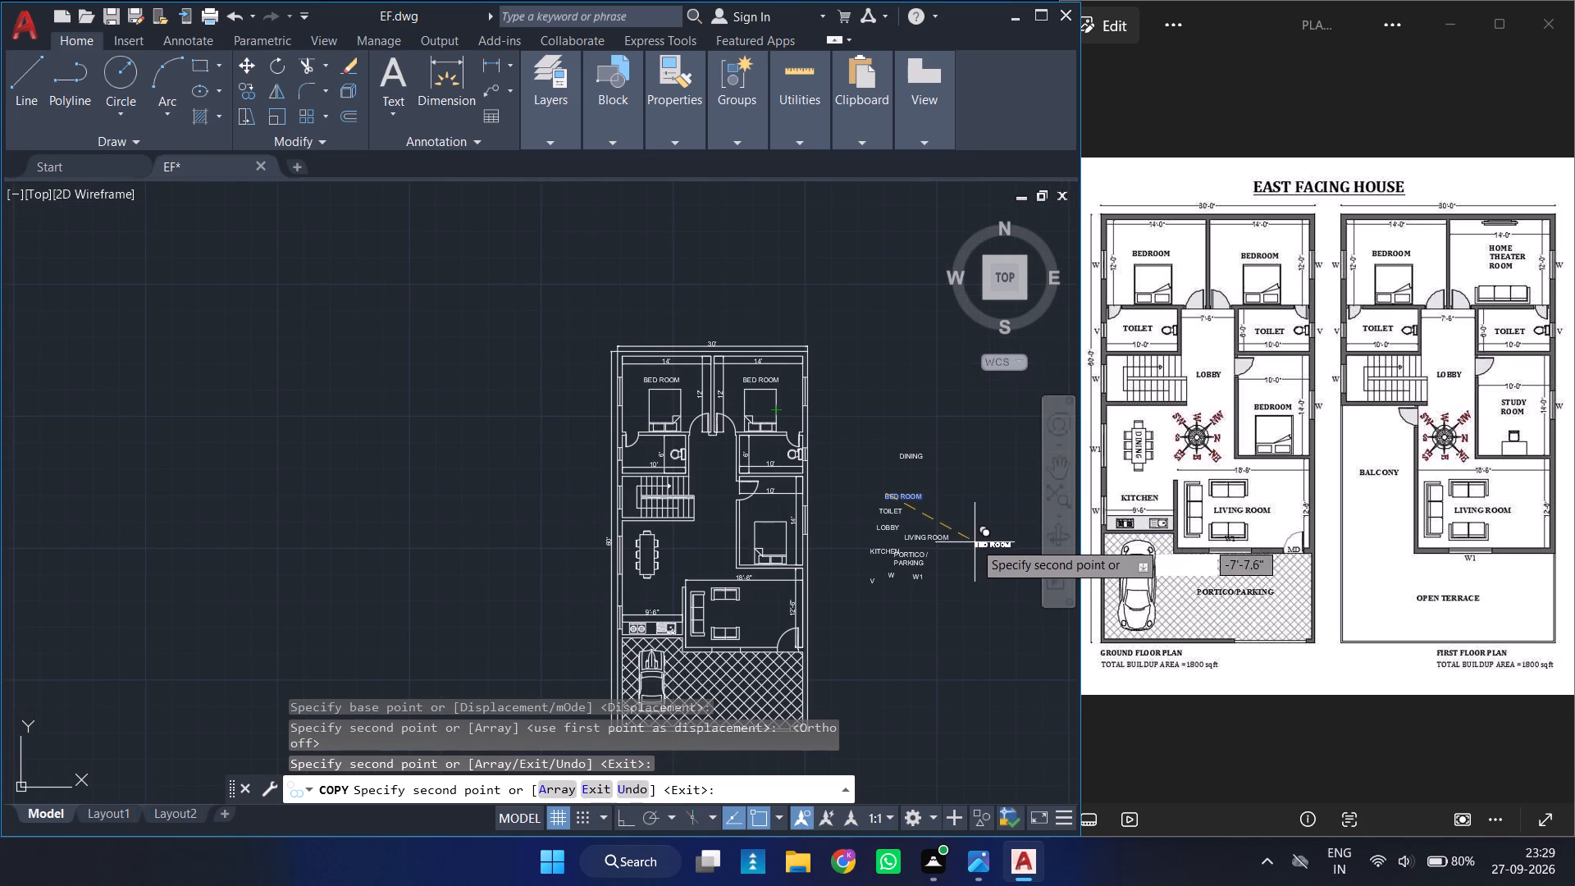
pyautogui.press('Escape')
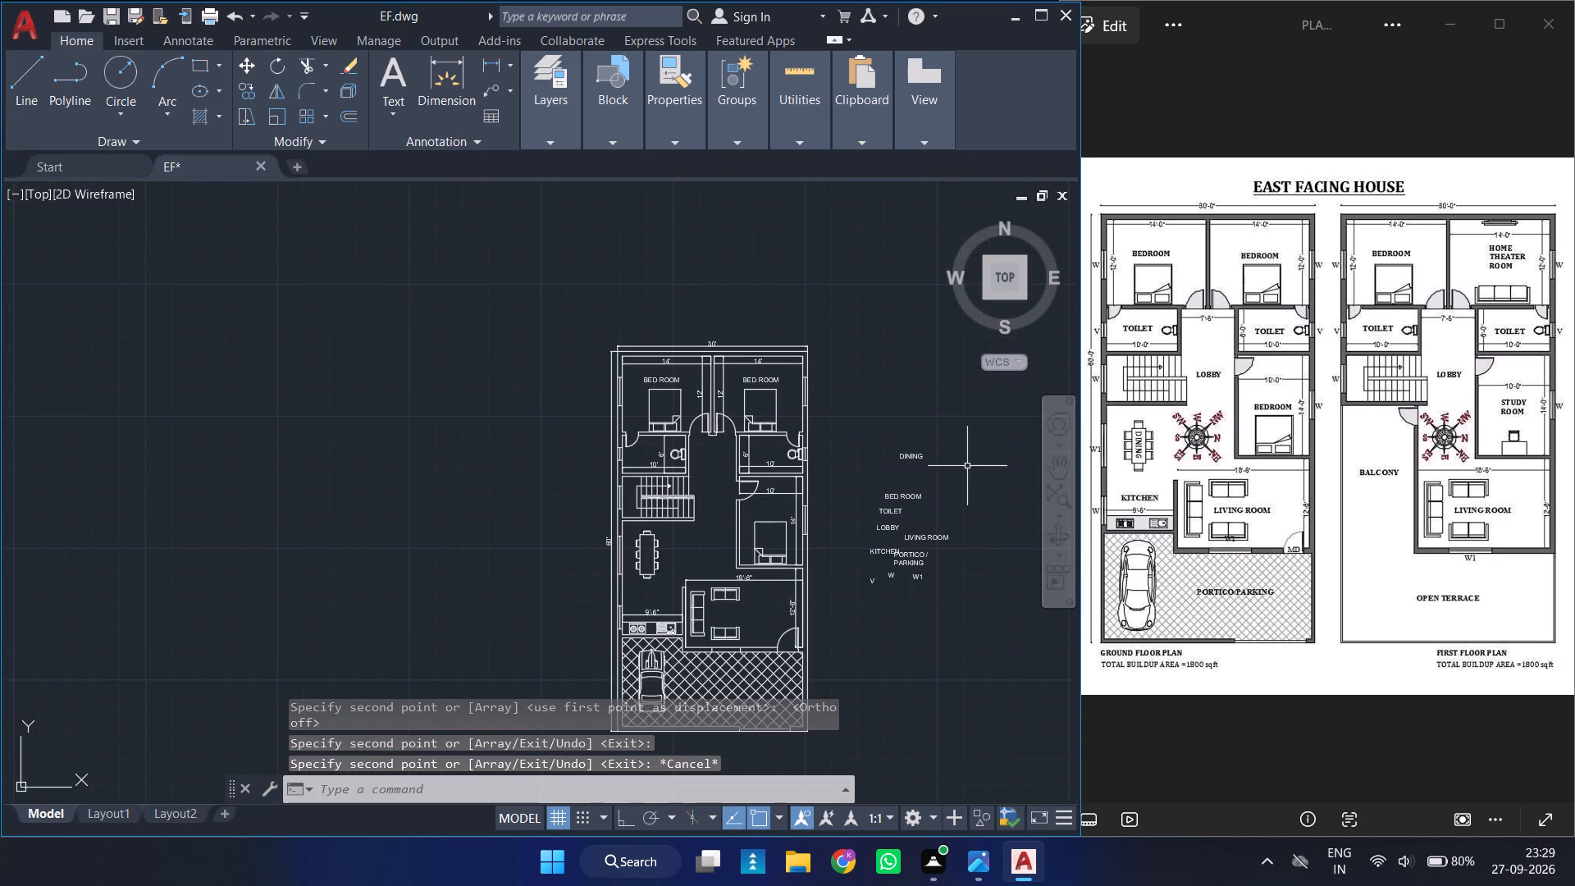
# Move the DINING label into the dining area, just above the dining table.
pyautogui.click(922, 456)
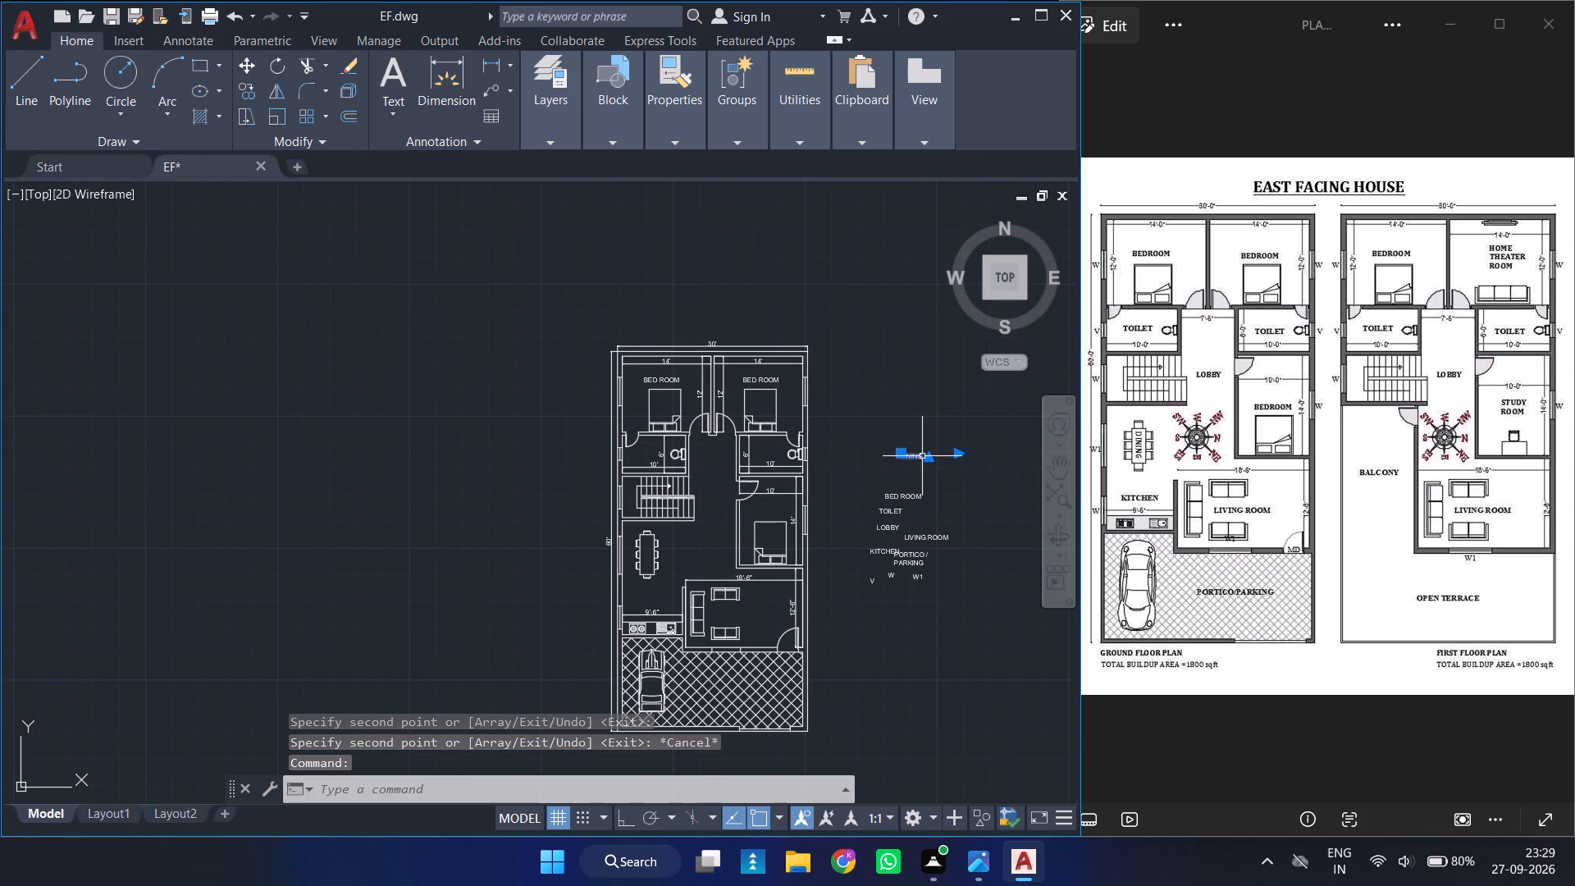
pyautogui.click(902, 453)
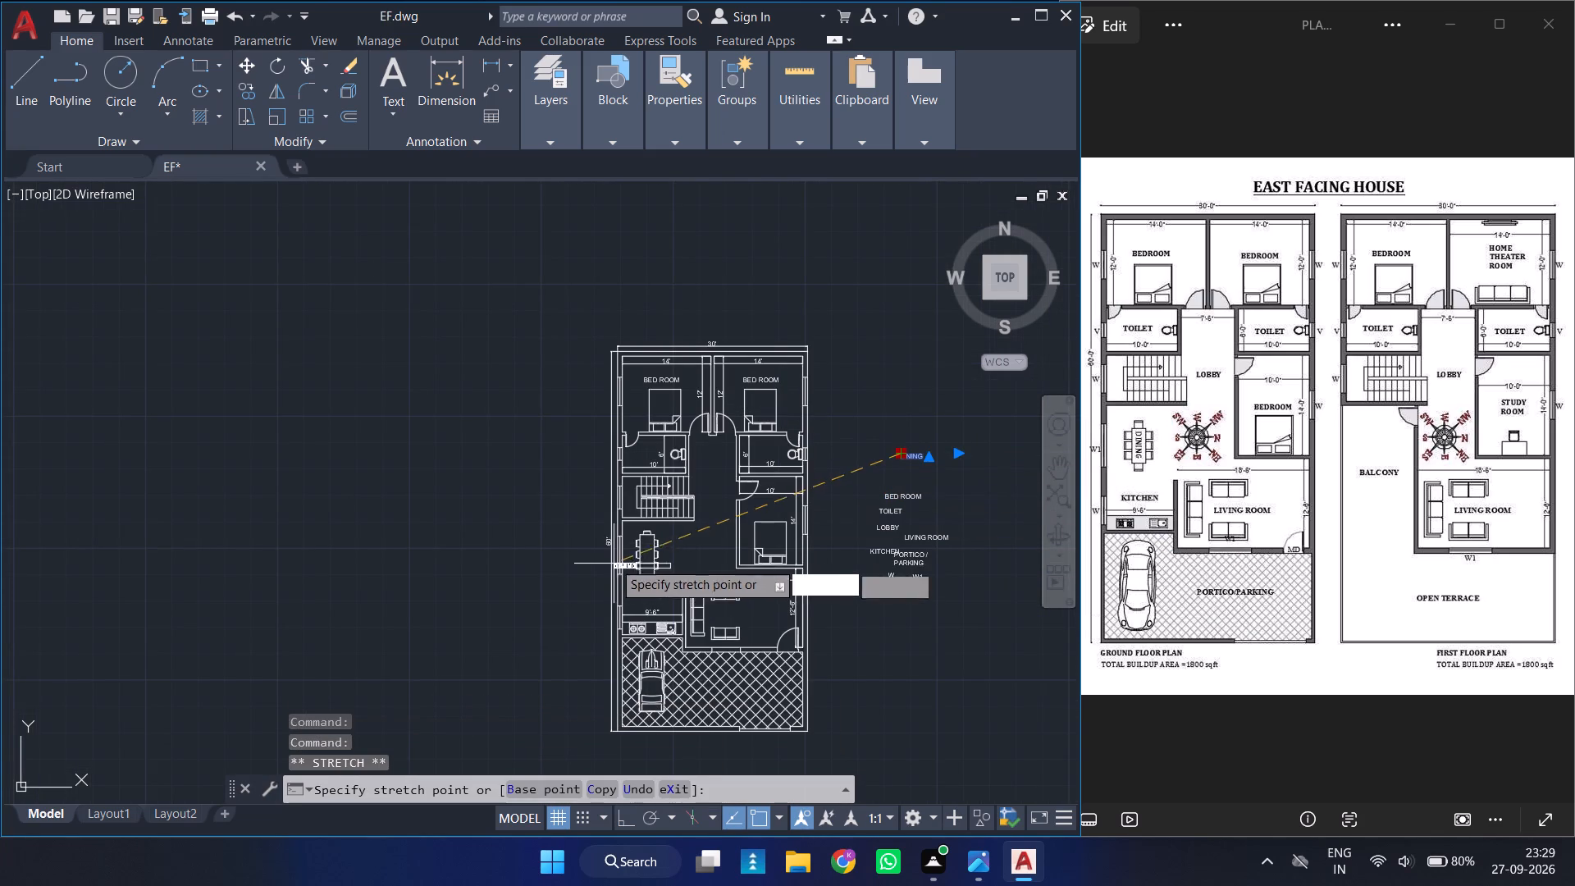
pyautogui.keyDown('ctrl'); pyautogui.scroll(3, 640, 566); pyautogui.keyUp('ctrl')
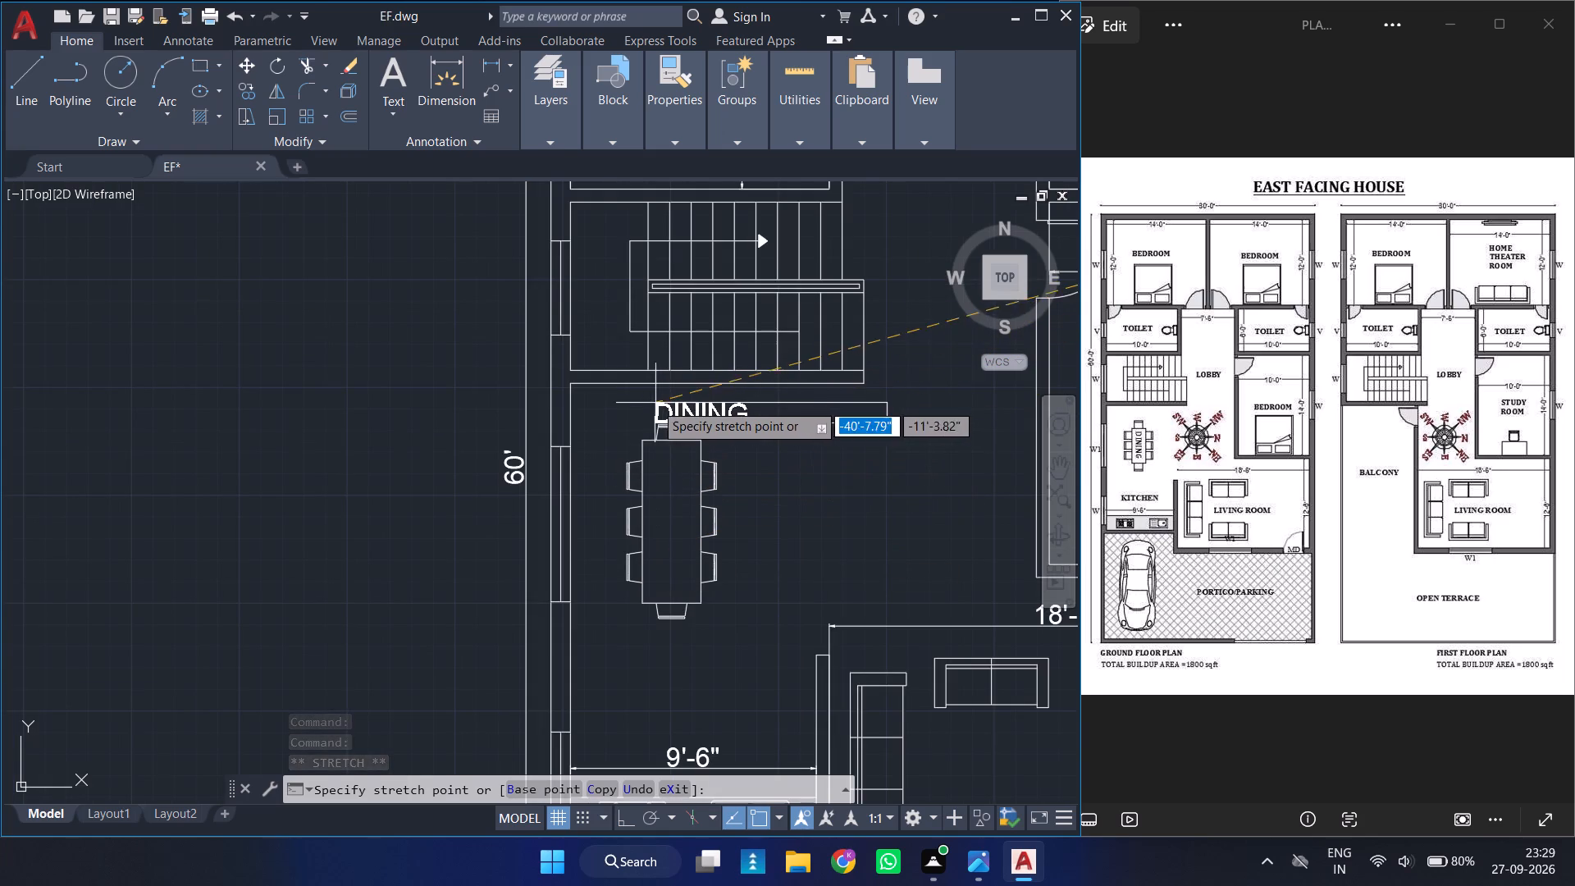
pyautogui.click(625, 399)
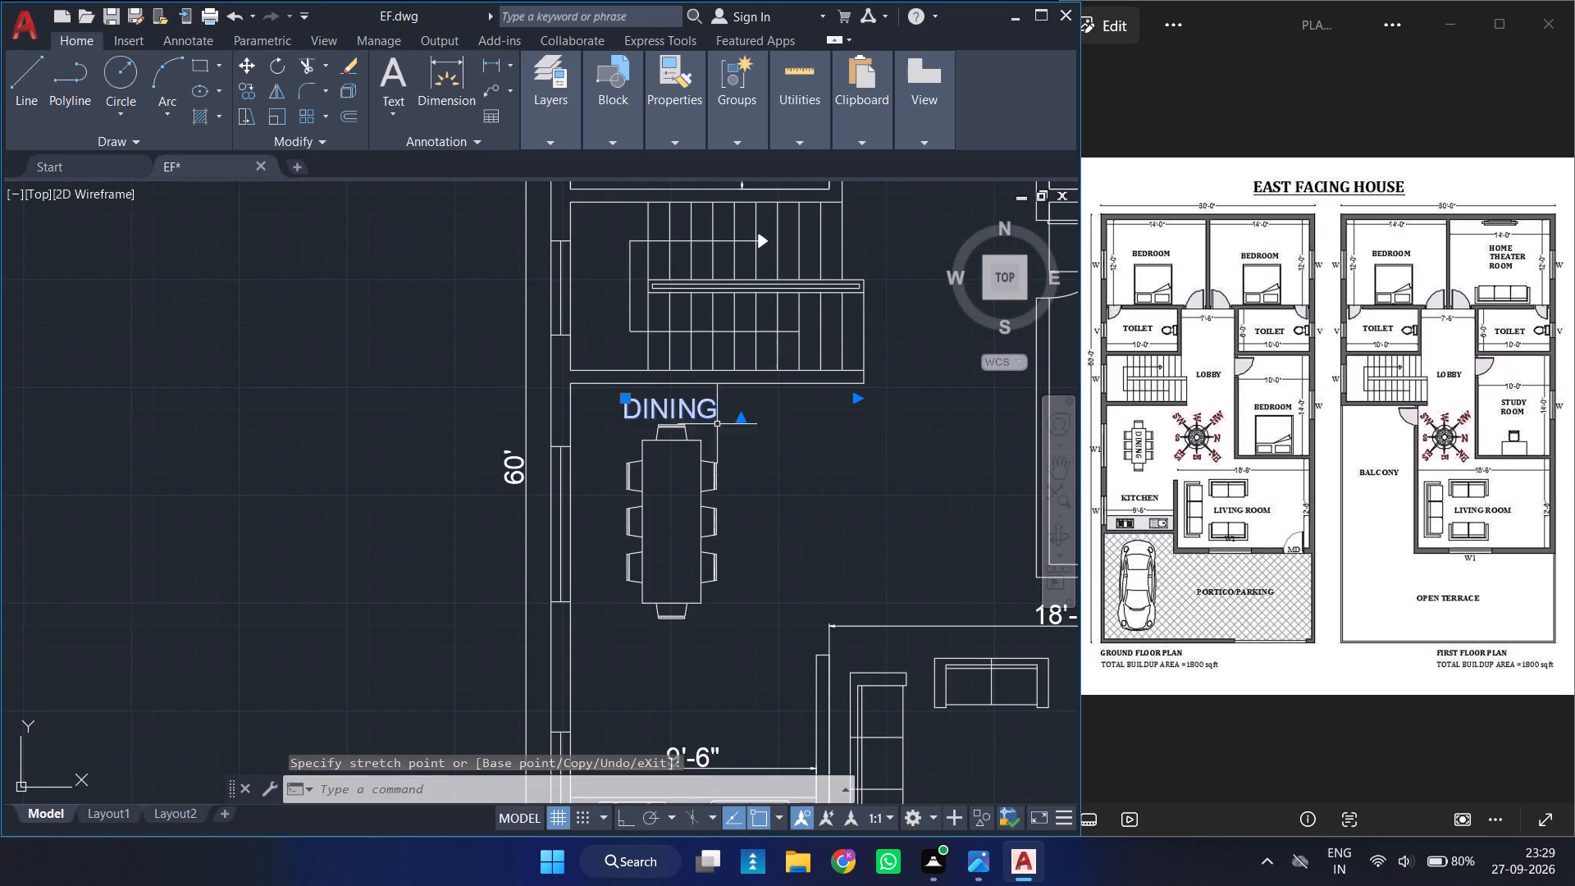
# Copy the TOILET label into both toilets, placing one copy beside the WC in each room.
pyautogui.keyDown('ctrl'); pyautogui.scroll(-2, 770, 438); pyautogui.keyUp('ctrl')
pyautogui.keyDown('ctrl'); pyautogui.scroll(-2, 830, 519); pyautogui.keyUp('ctrl')
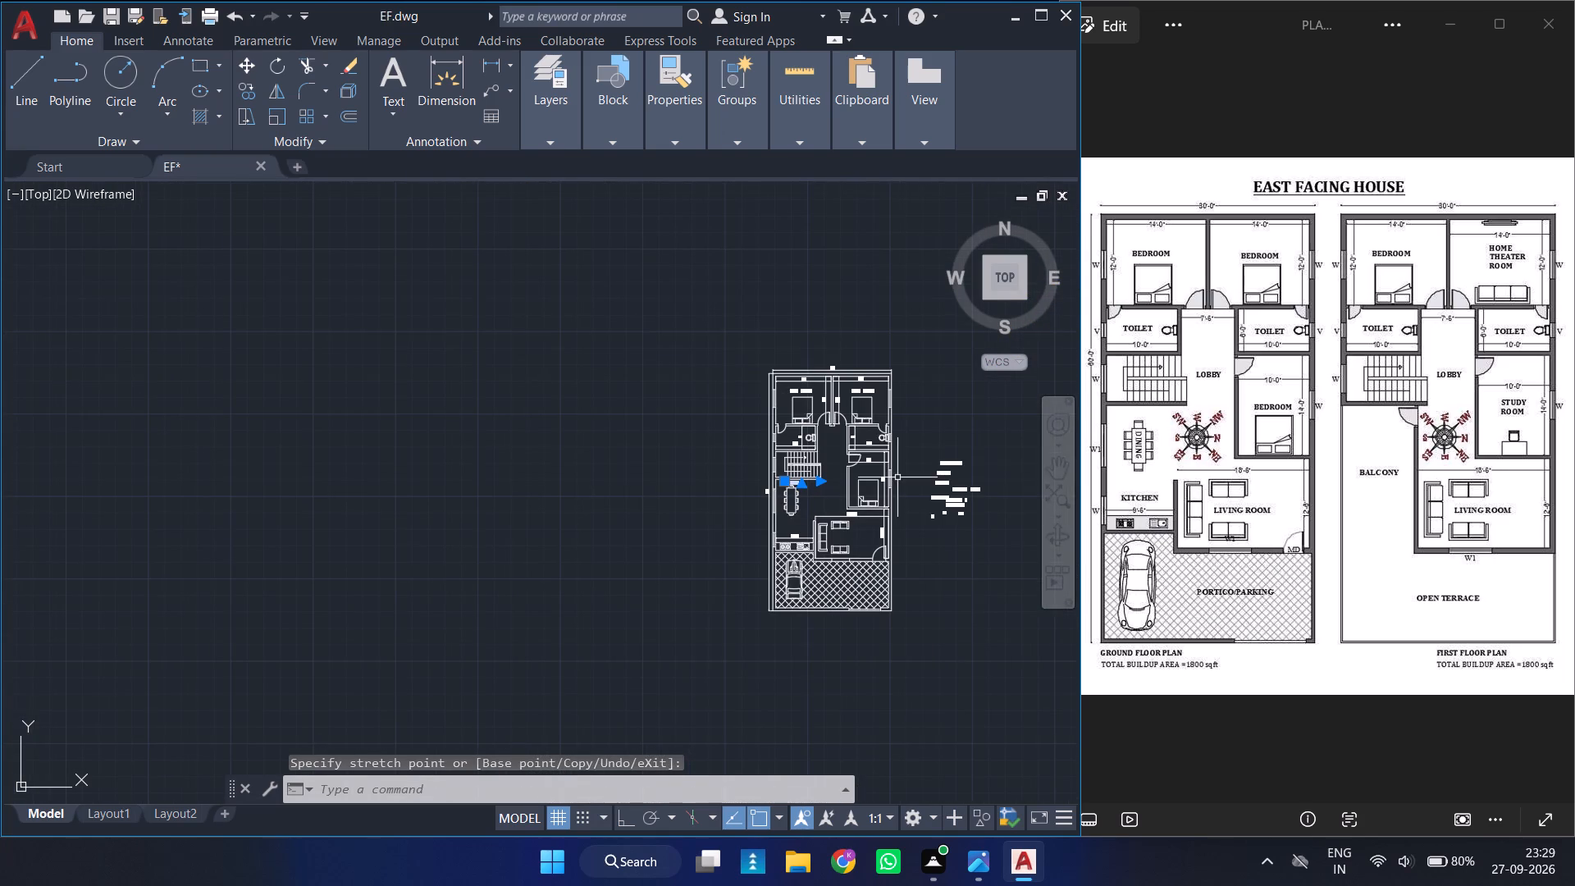
pyautogui.keyDown('ctrl'); pyautogui.scroll(2, 1002, 497); pyautogui.keyUp('ctrl')
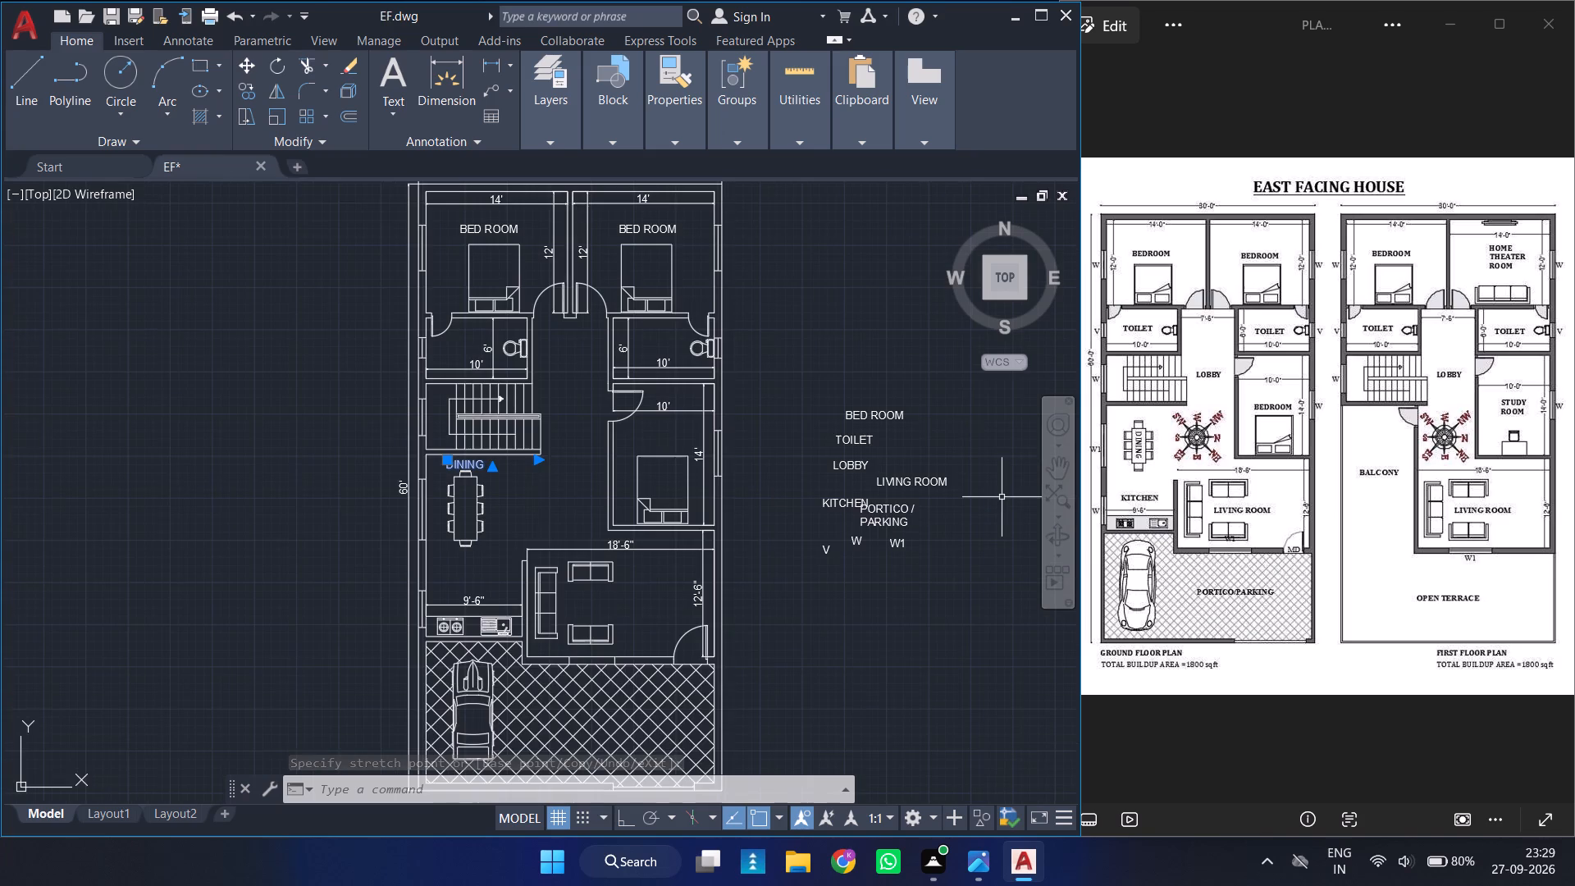
pyautogui.click(867, 440)
pyautogui.write('CO')
pyautogui.press('Return')
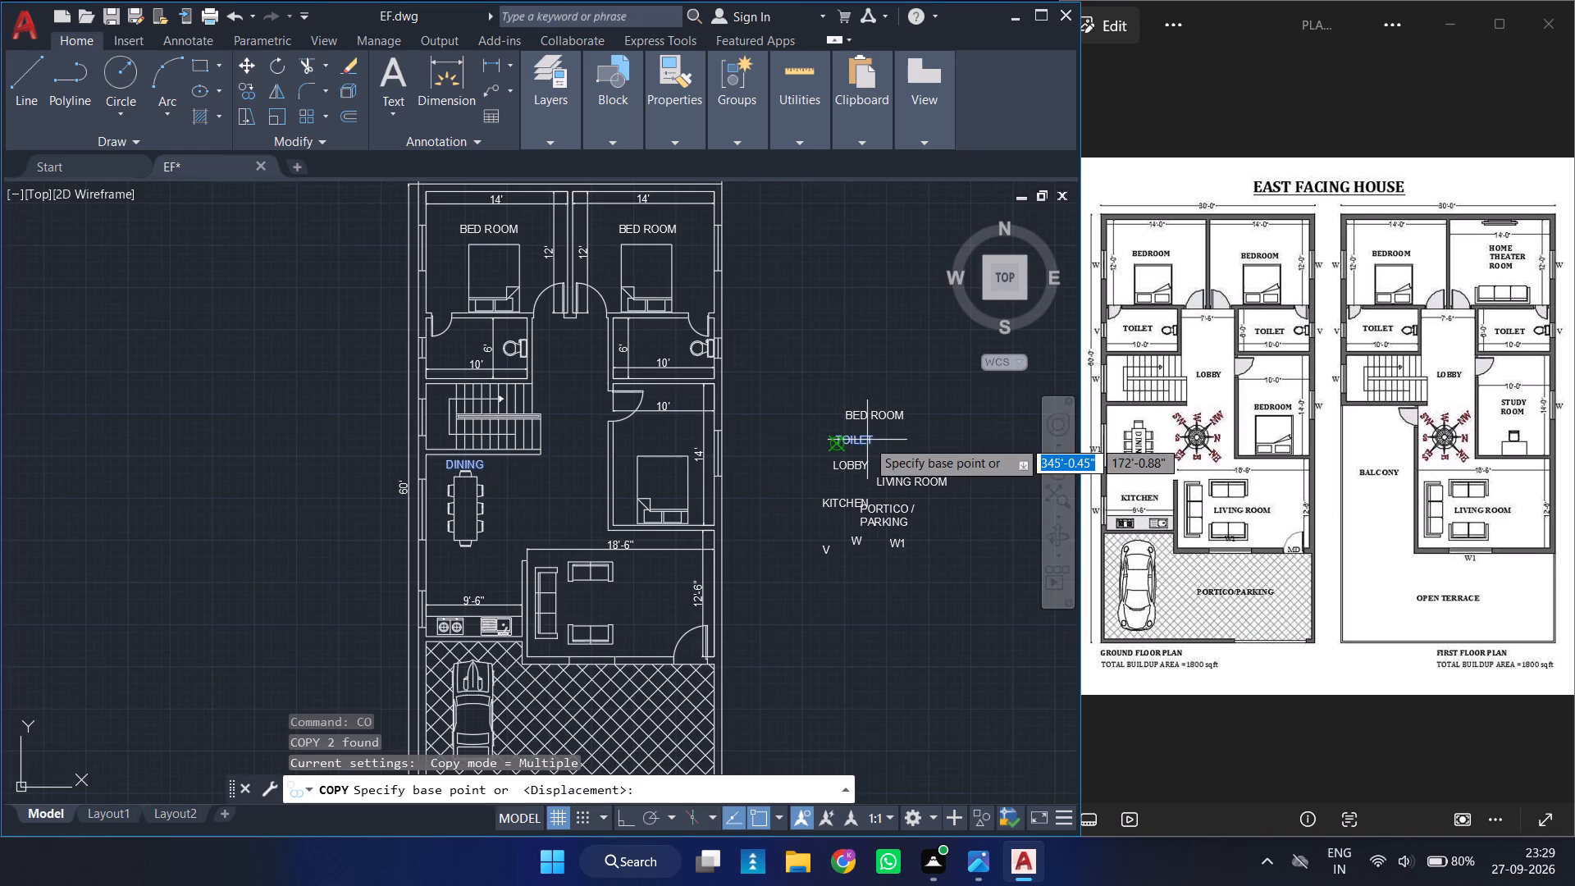
pyautogui.click(830, 438)
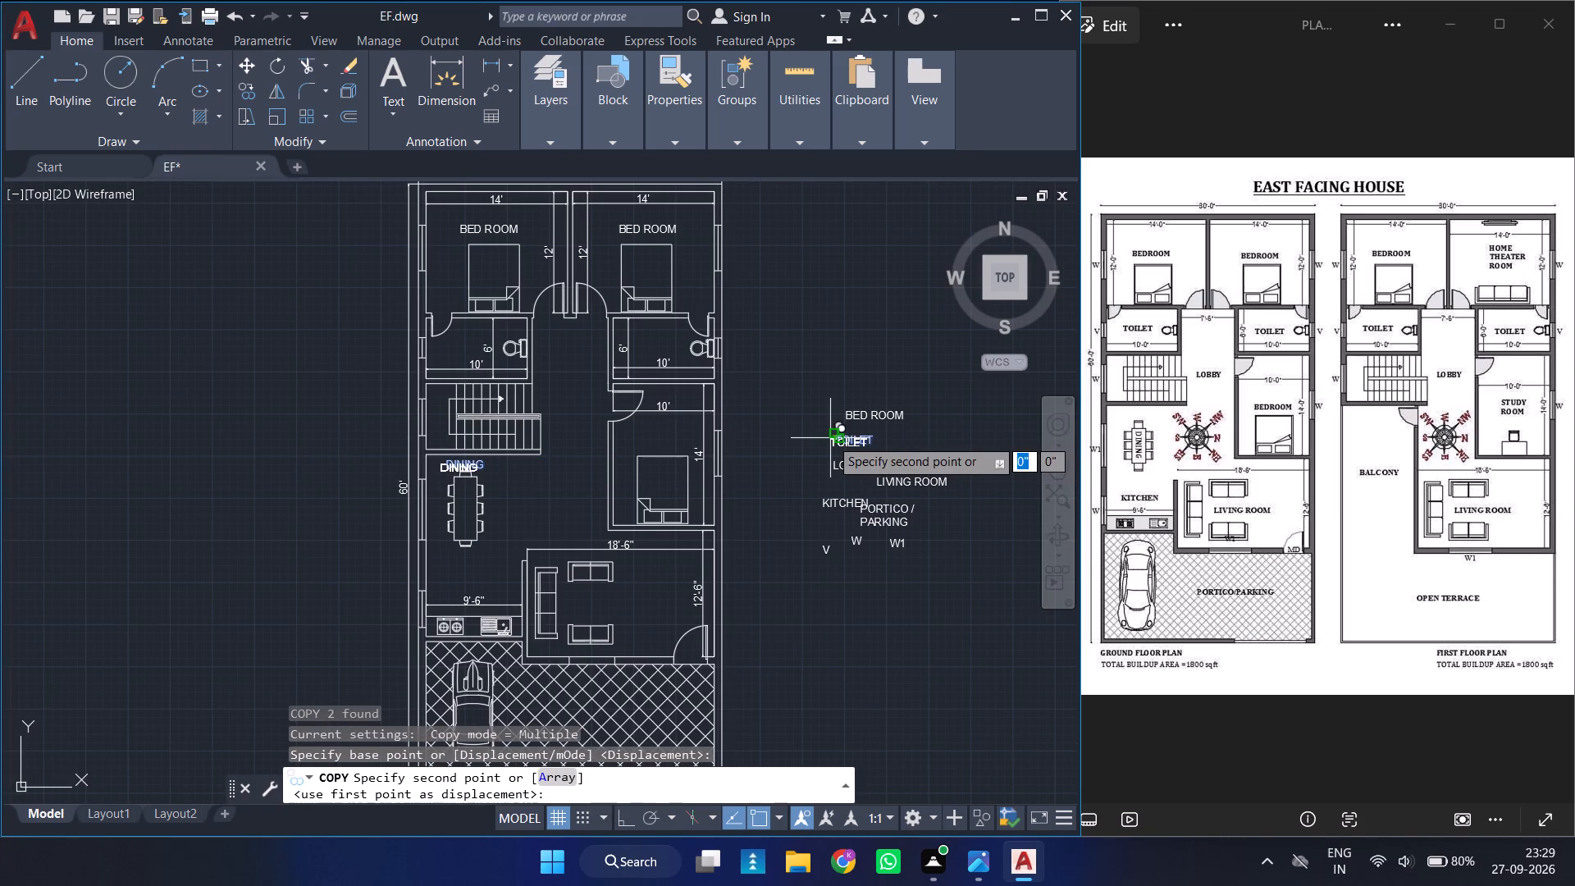
pyautogui.click(644, 333)
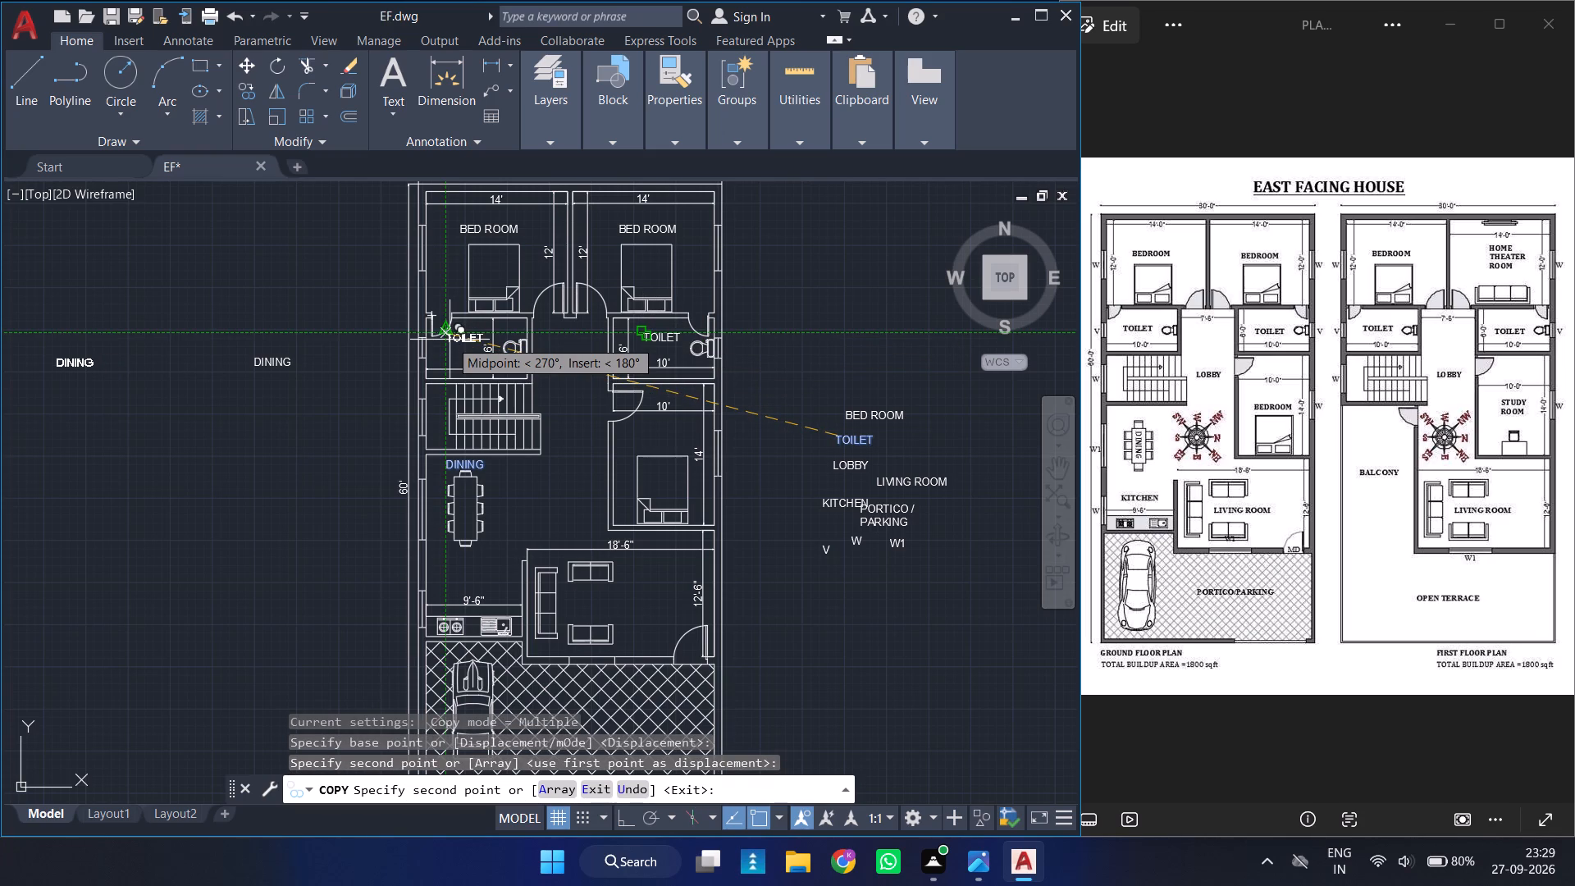
pyautogui.keyDown('ctrl'); pyautogui.scroll(2, 450, 340); pyautogui.keyUp('ctrl')
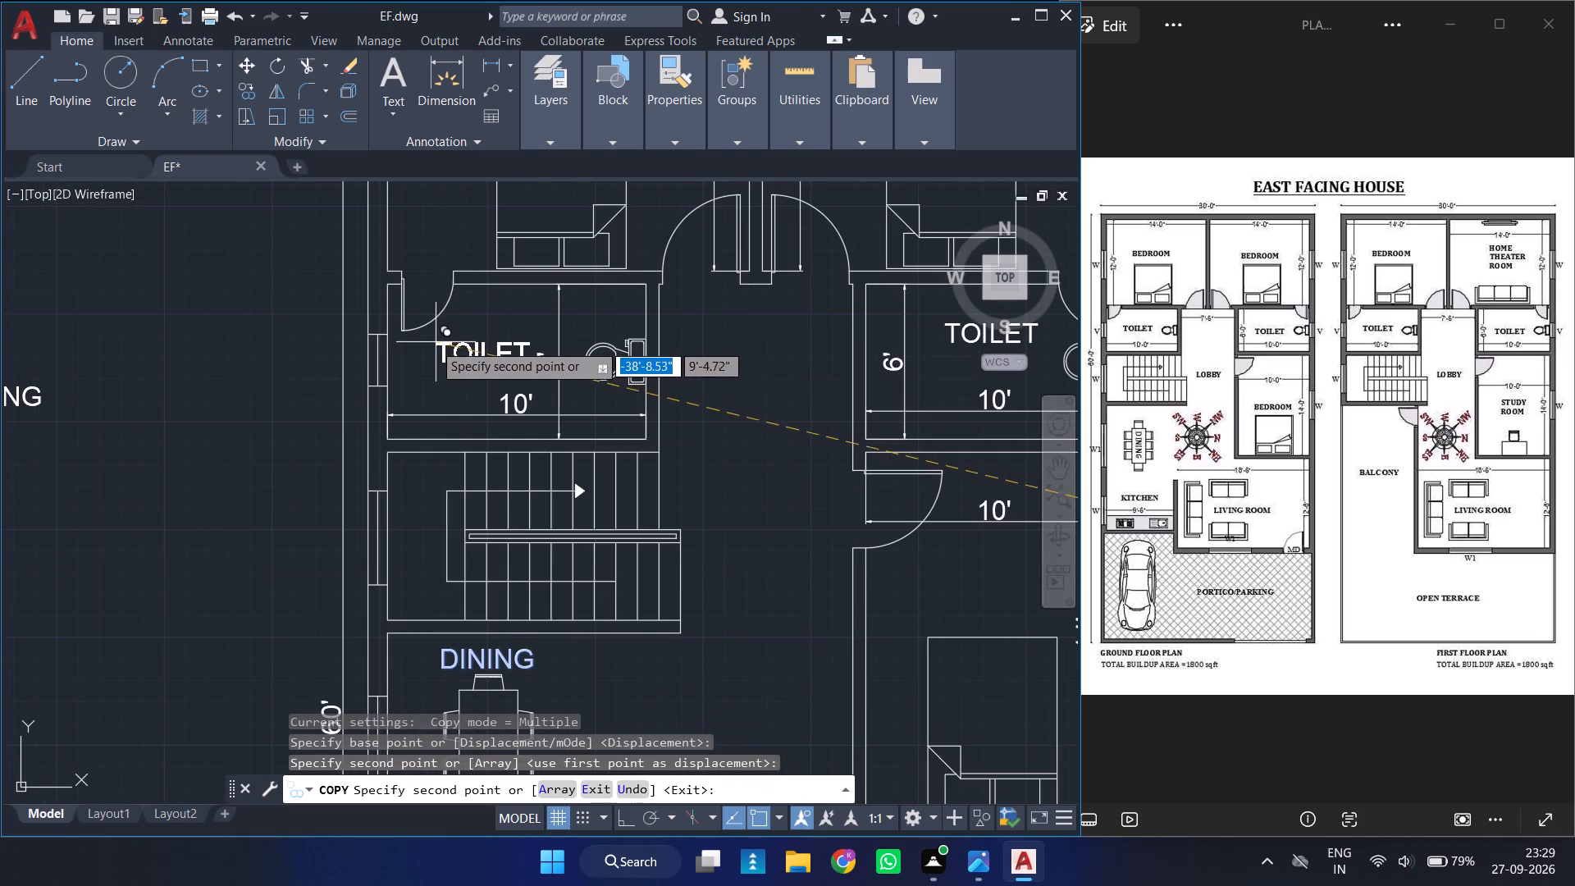
pyautogui.click(414, 356)
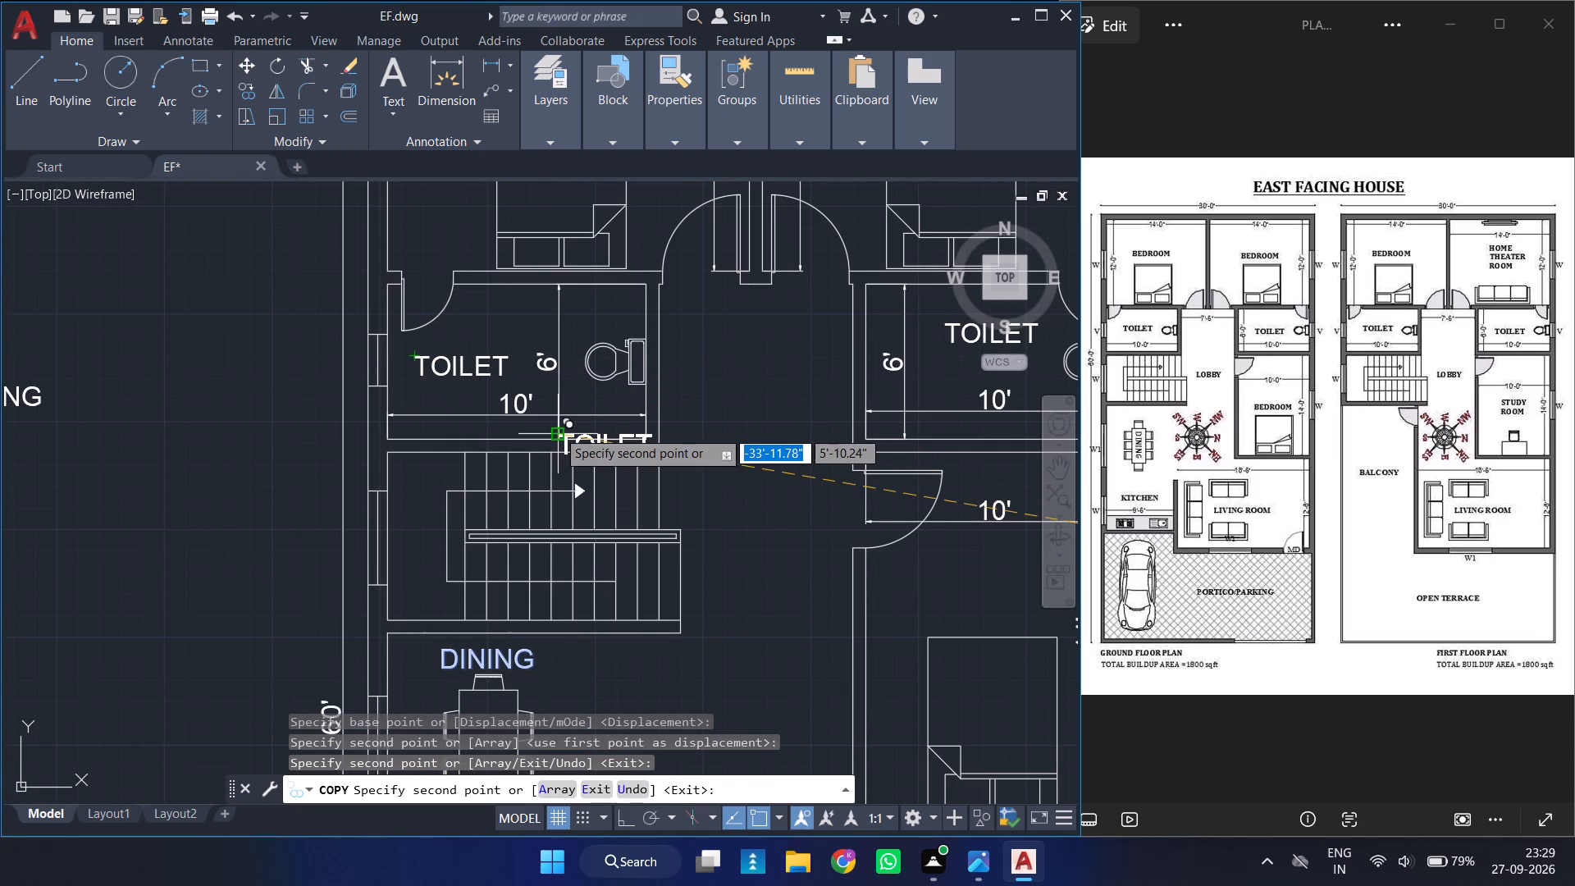
pyautogui.press('Escape')
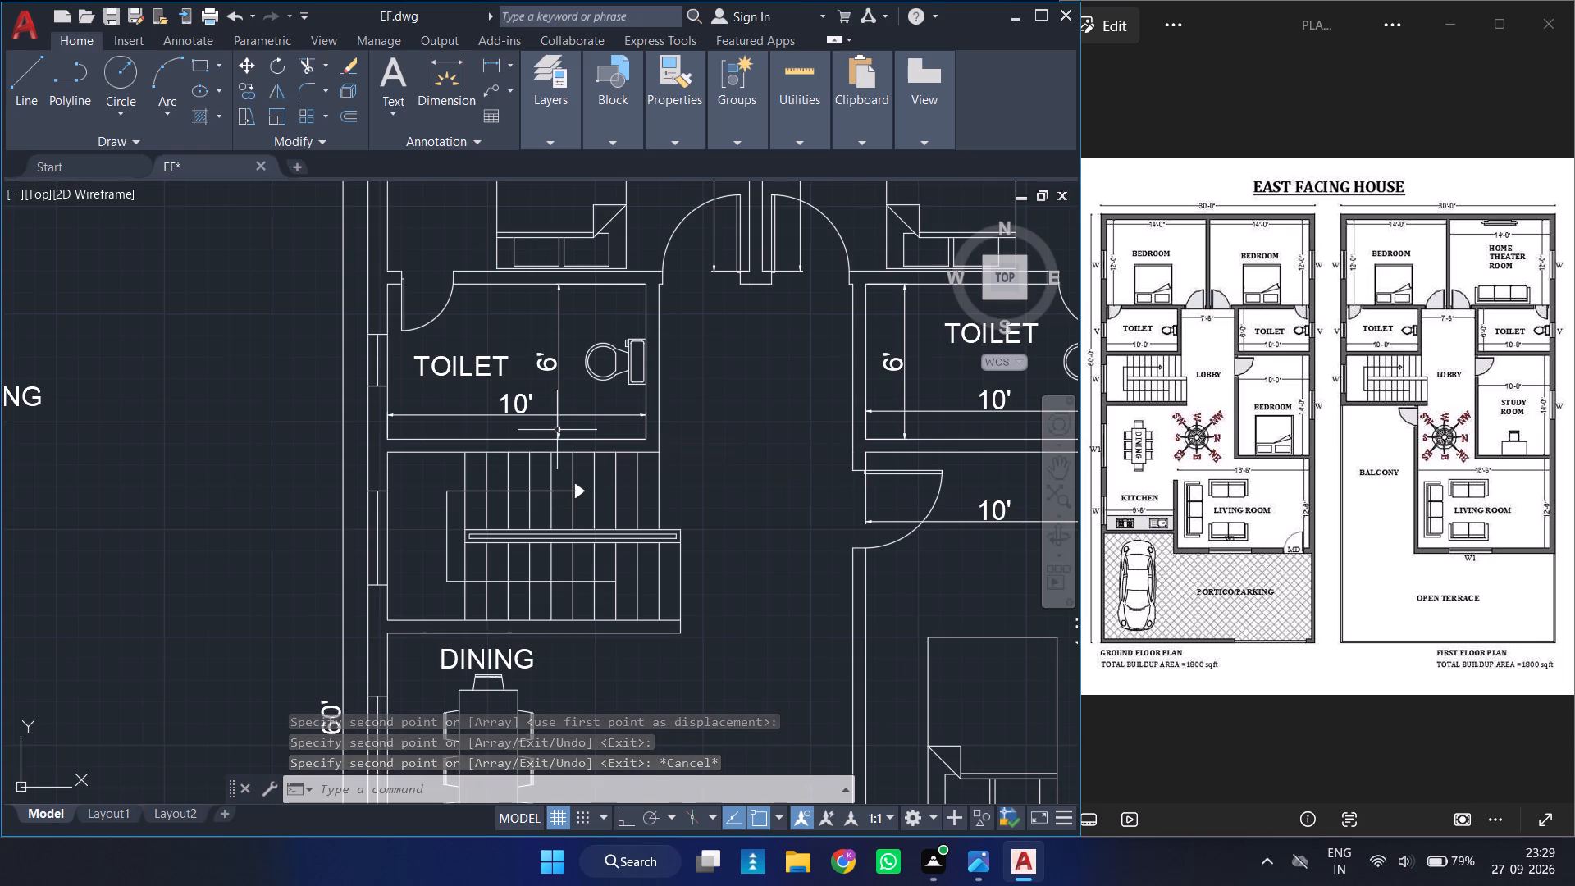
# Erase the two stray DINING label copies lying outside the plan, beyond its west wall.
pyautogui.keyDown('ctrl'); pyautogui.scroll(-4, 557, 430); pyautogui.keyUp('ctrl')
pyautogui.click(477, 385)
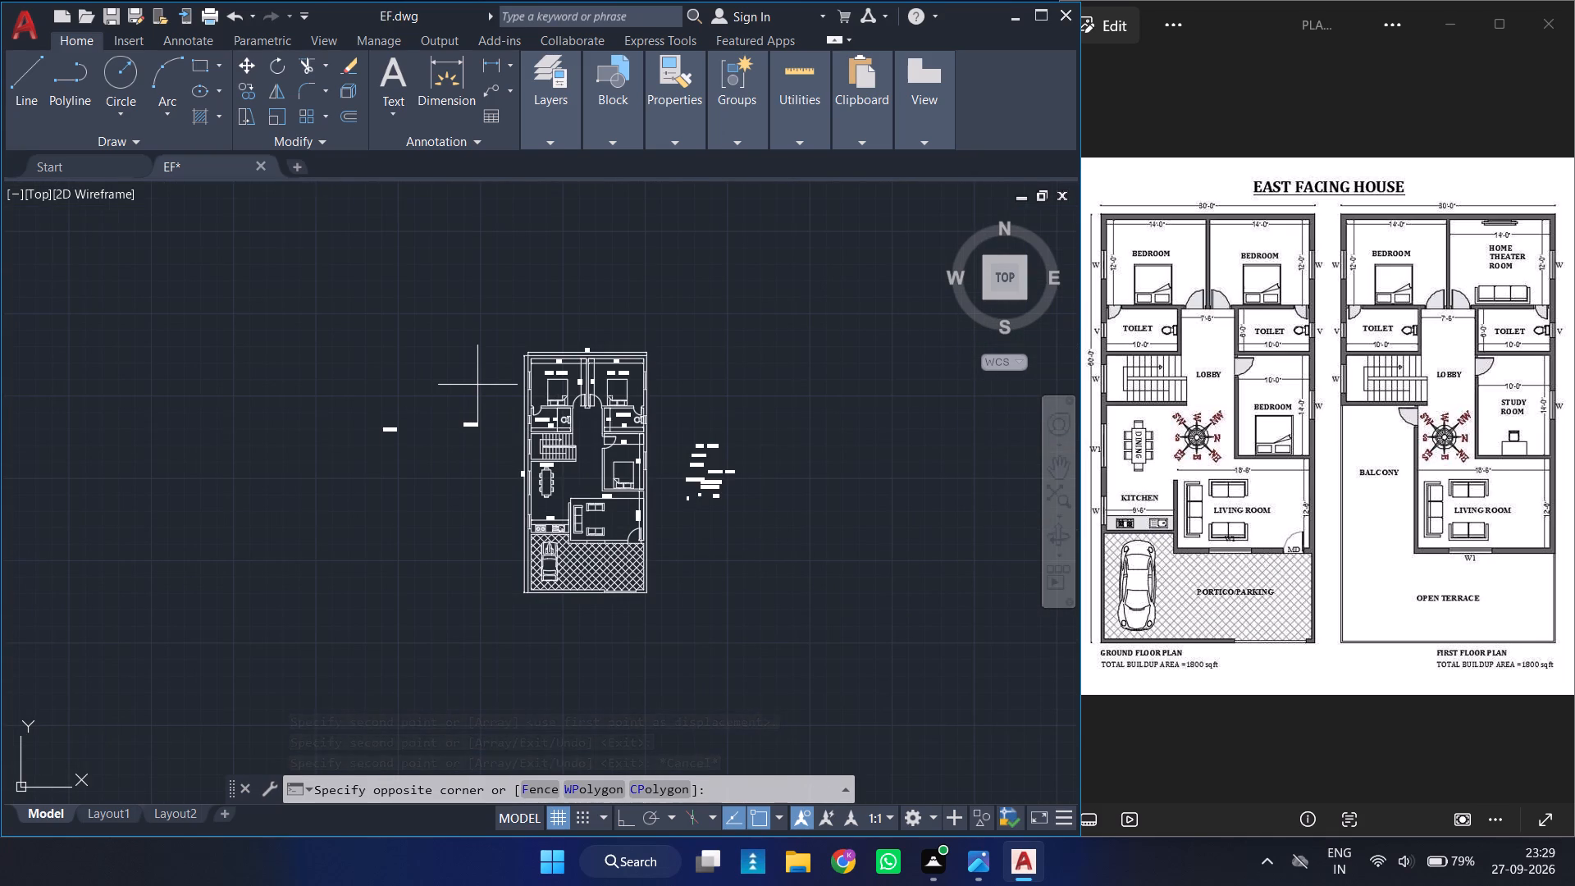
pyautogui.click(232, 486)
pyautogui.press('Delete')
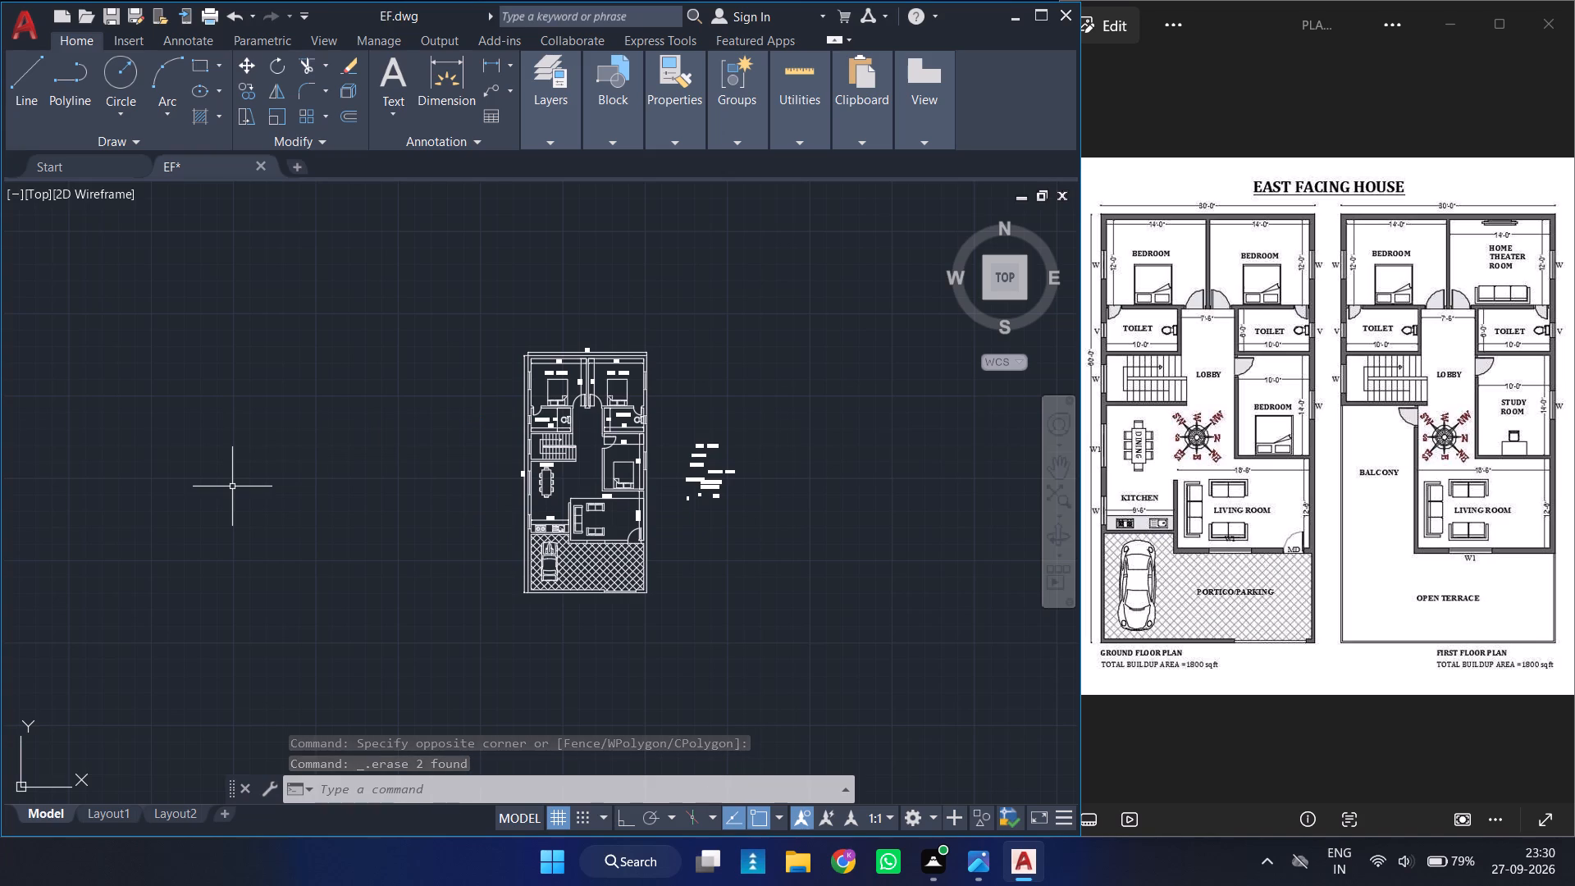
# Widen the PORTICO / PARKING label's text box so the text fits on a single line.
pyautogui.keyDown('ctrl'); pyautogui.scroll(4, 732, 509); pyautogui.keyUp('ctrl')
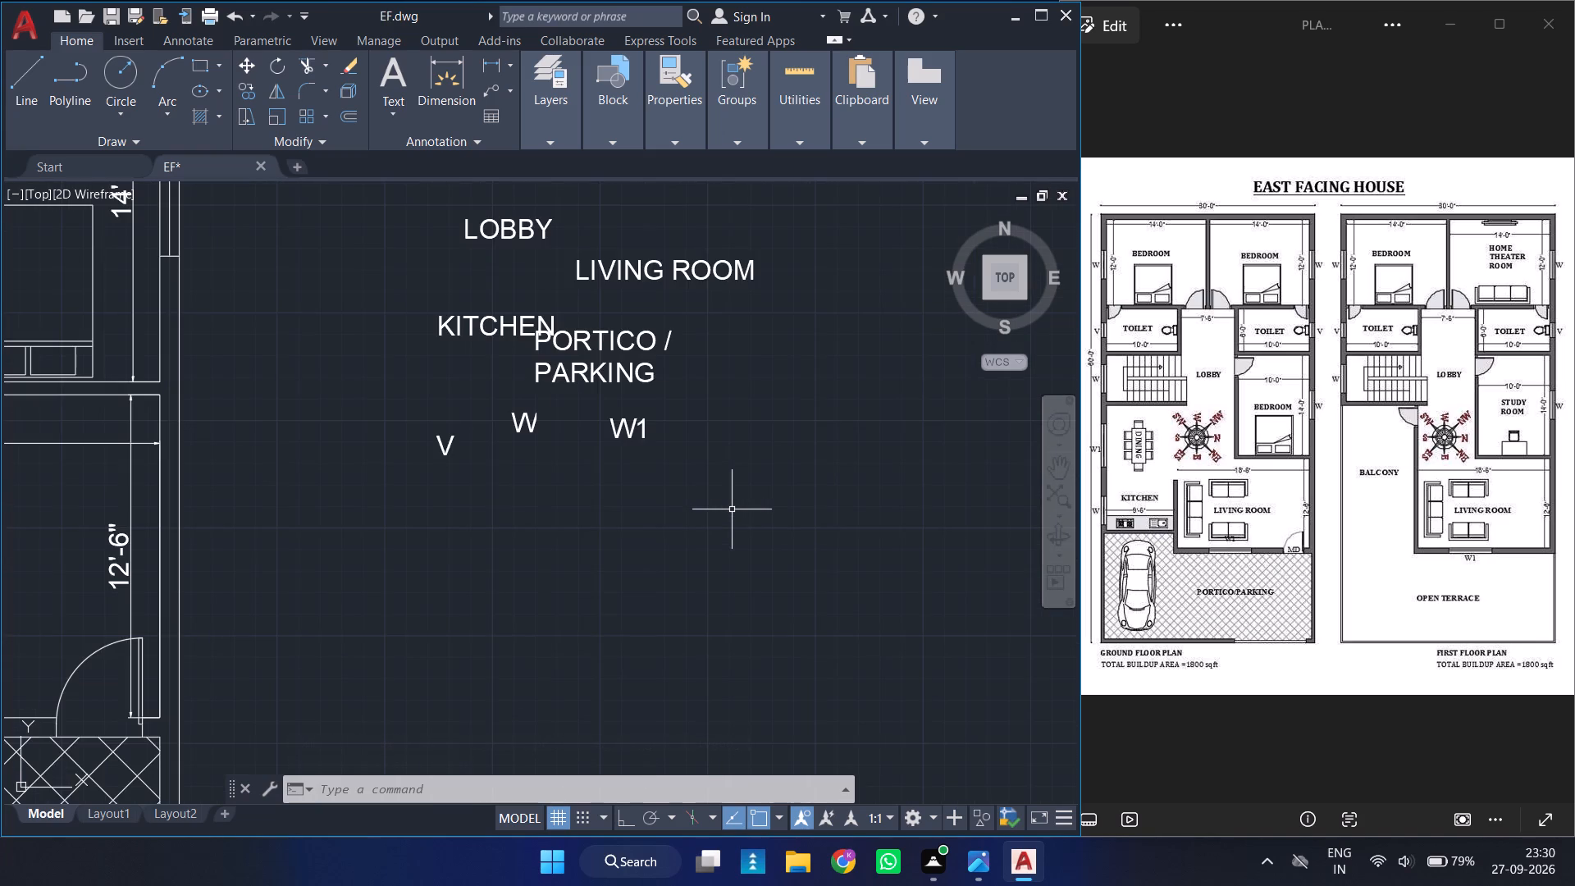
pyautogui.keyDown('ctrl'); pyautogui.scroll(-1, 732, 509); pyautogui.keyUp('ctrl')
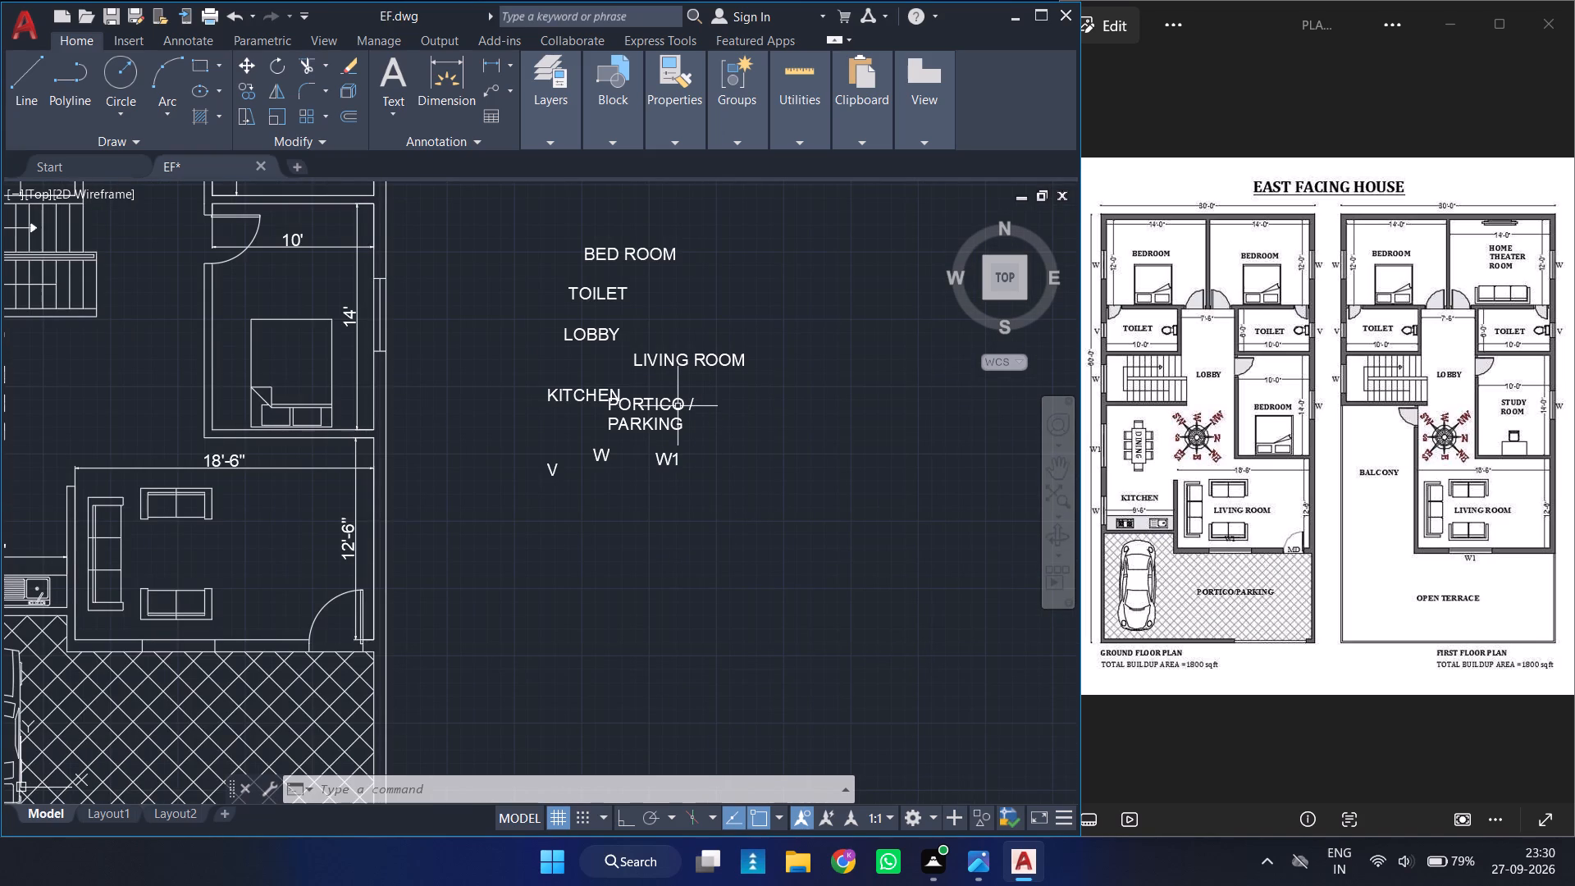
pyautogui.click(678, 406)
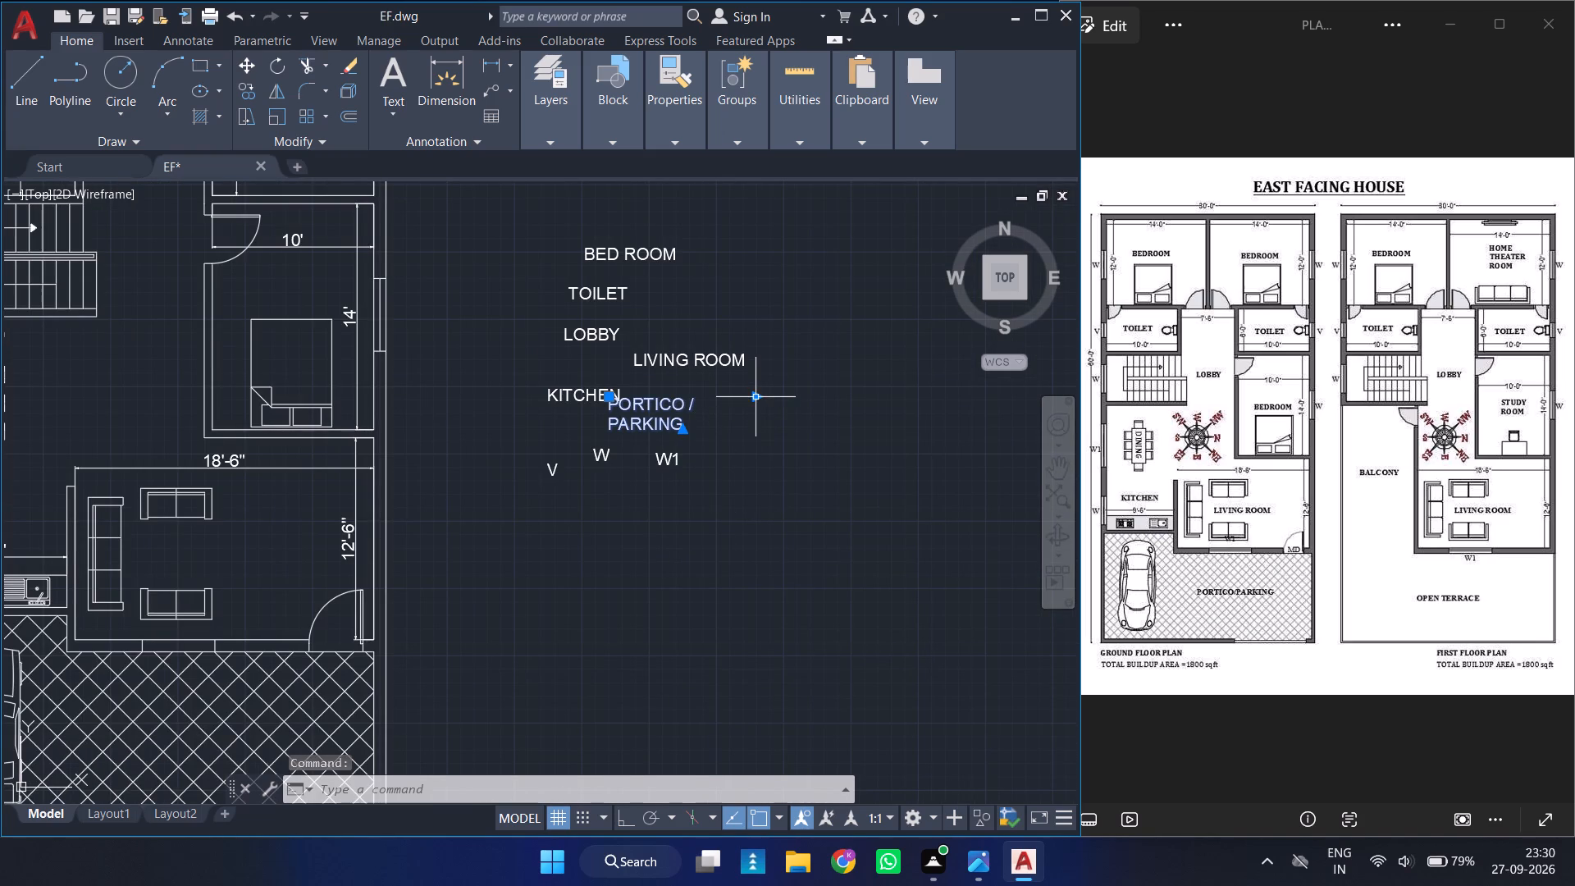
pyautogui.click(758, 395)
pyautogui.click(828, 400)
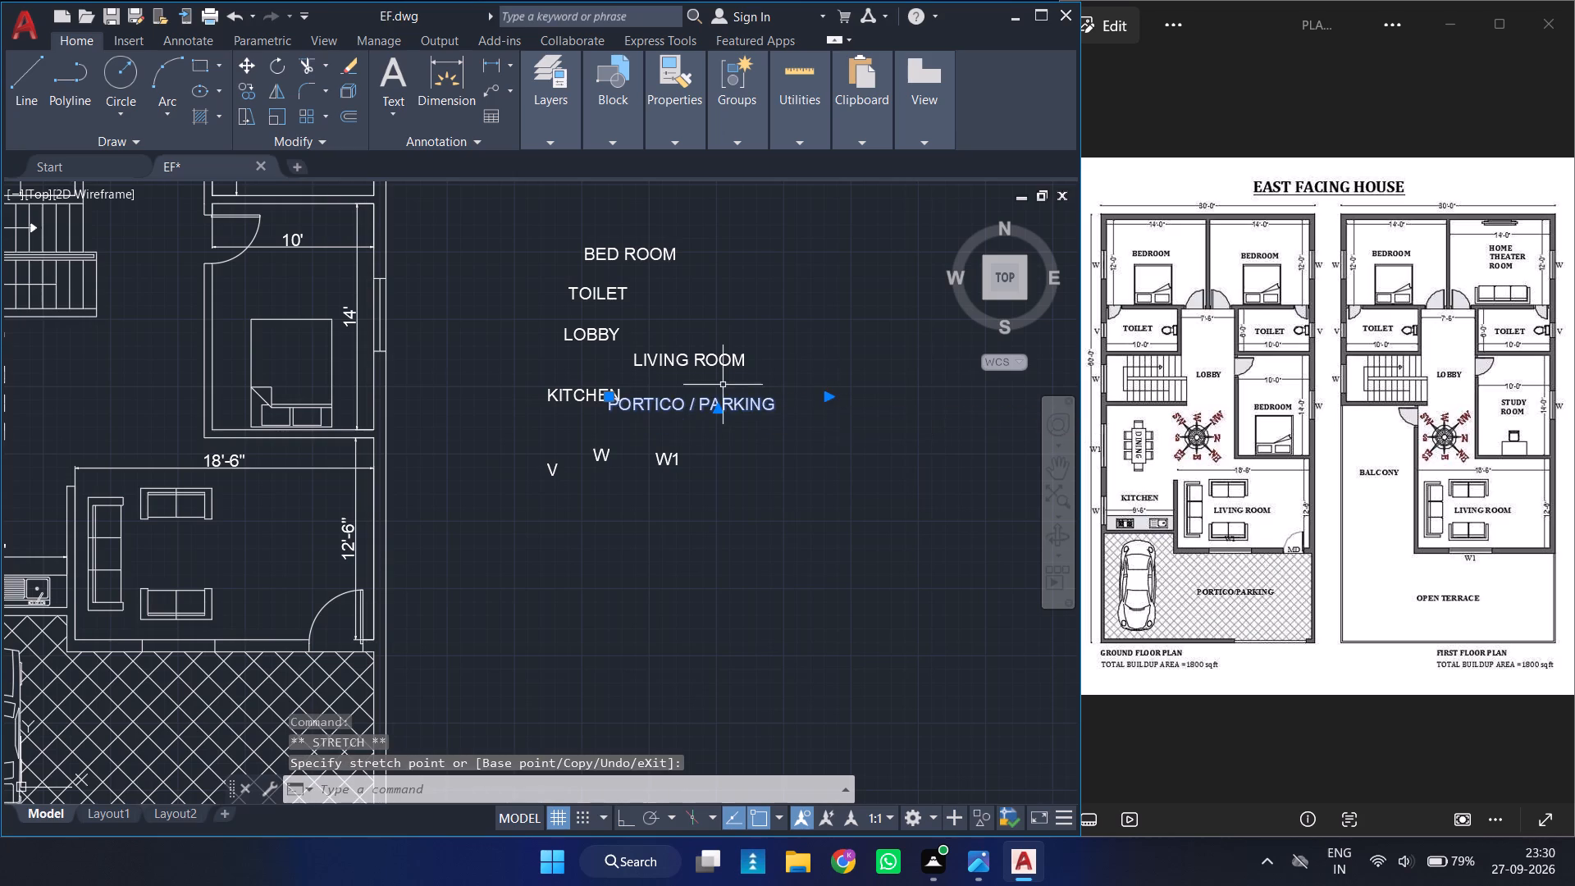
pyautogui.keyDown('ctrl'); pyautogui.scroll(-1, 851, 438); pyautogui.keyUp('ctrl')
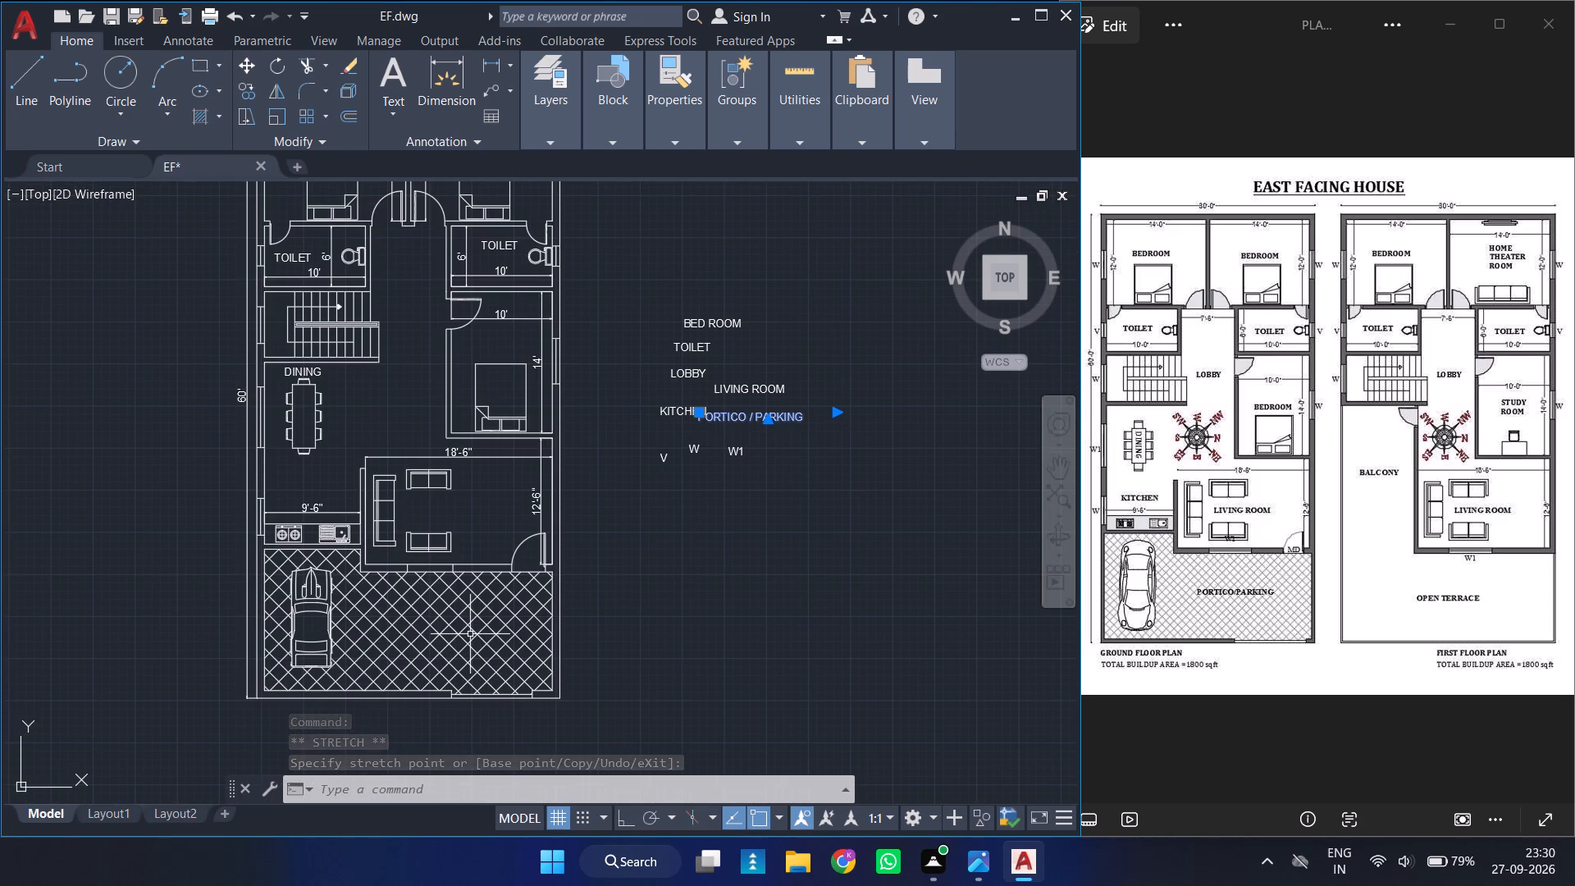
pyautogui.press('Escape')
# Erase the crosshatch pattern from the portico and parking area.
pyautogui.click(470, 634)
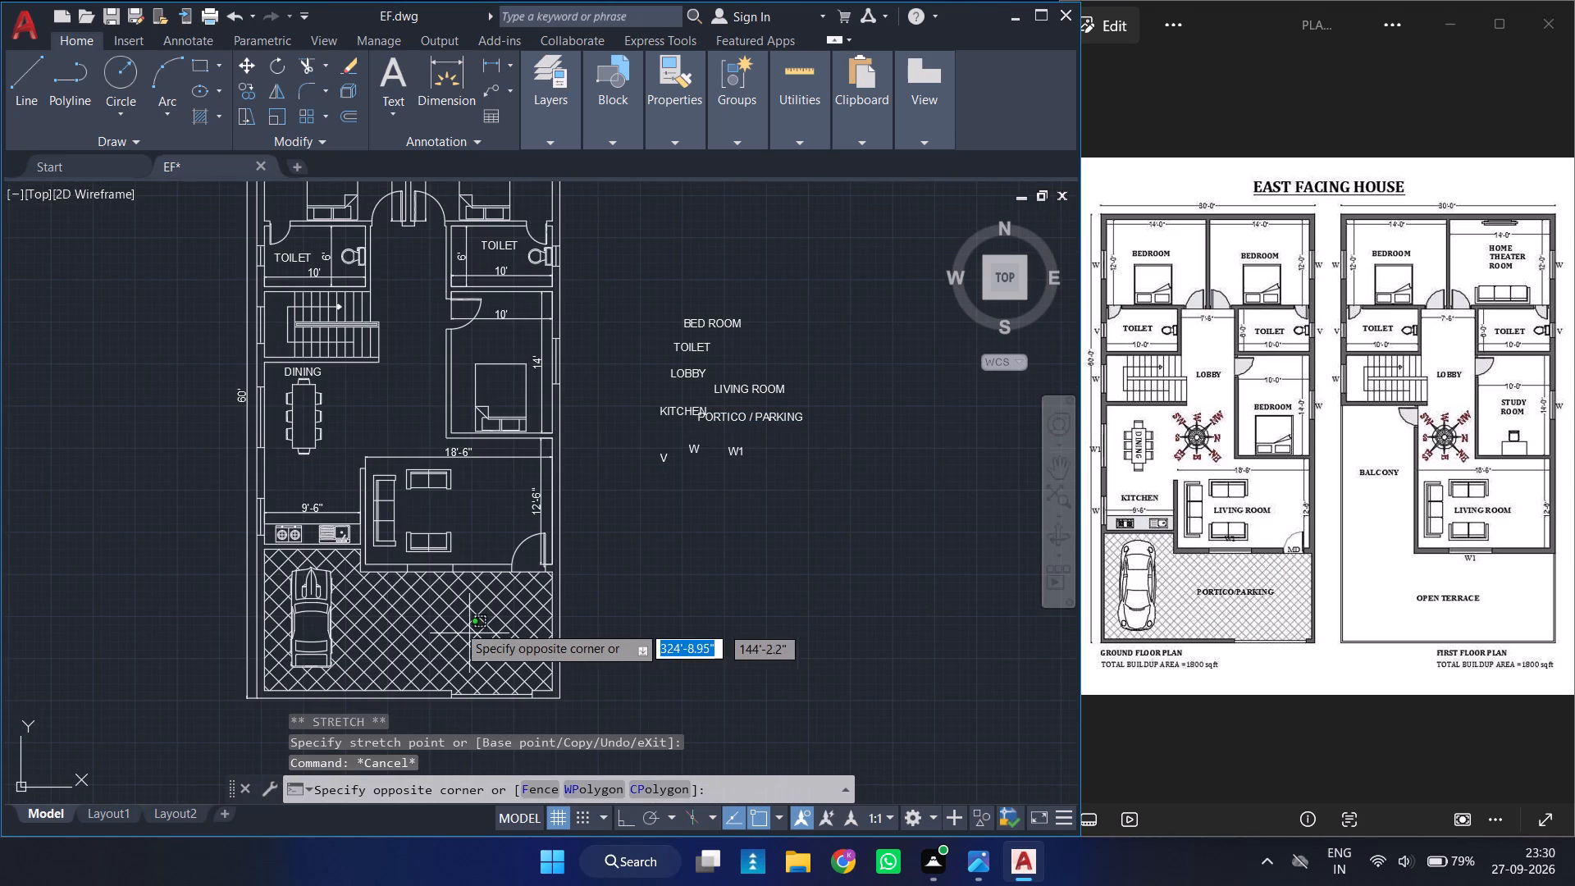
pyautogui.click(455, 624)
pyautogui.press('Delete')
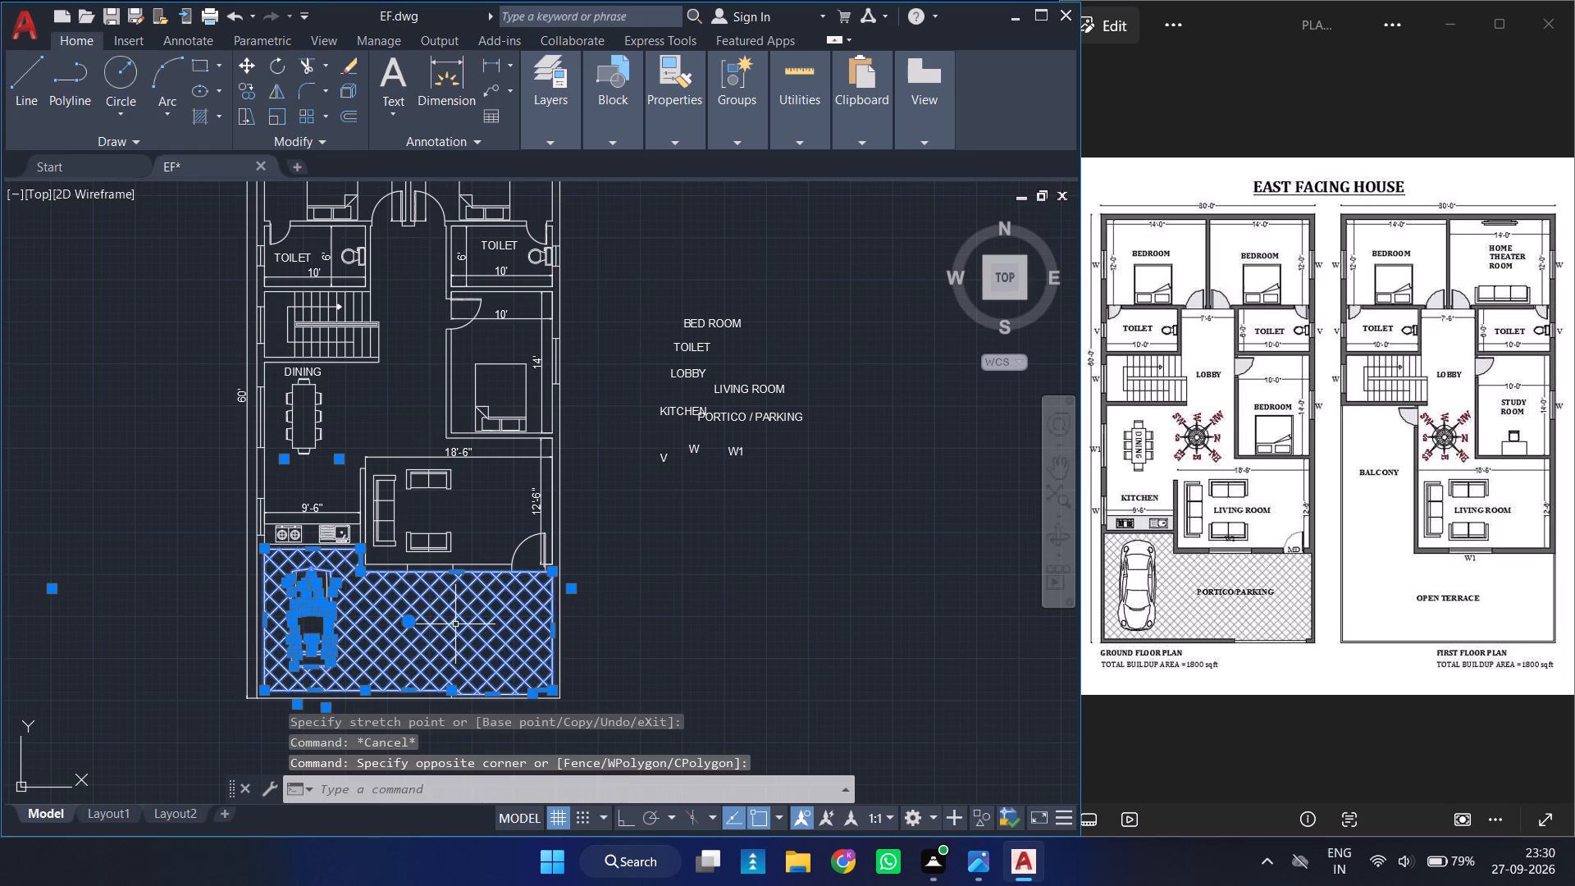
# Move the PORTICO / PARKING label beside the car and the LIVING ROOM label between the two small sofas.
pyautogui.click(771, 411)
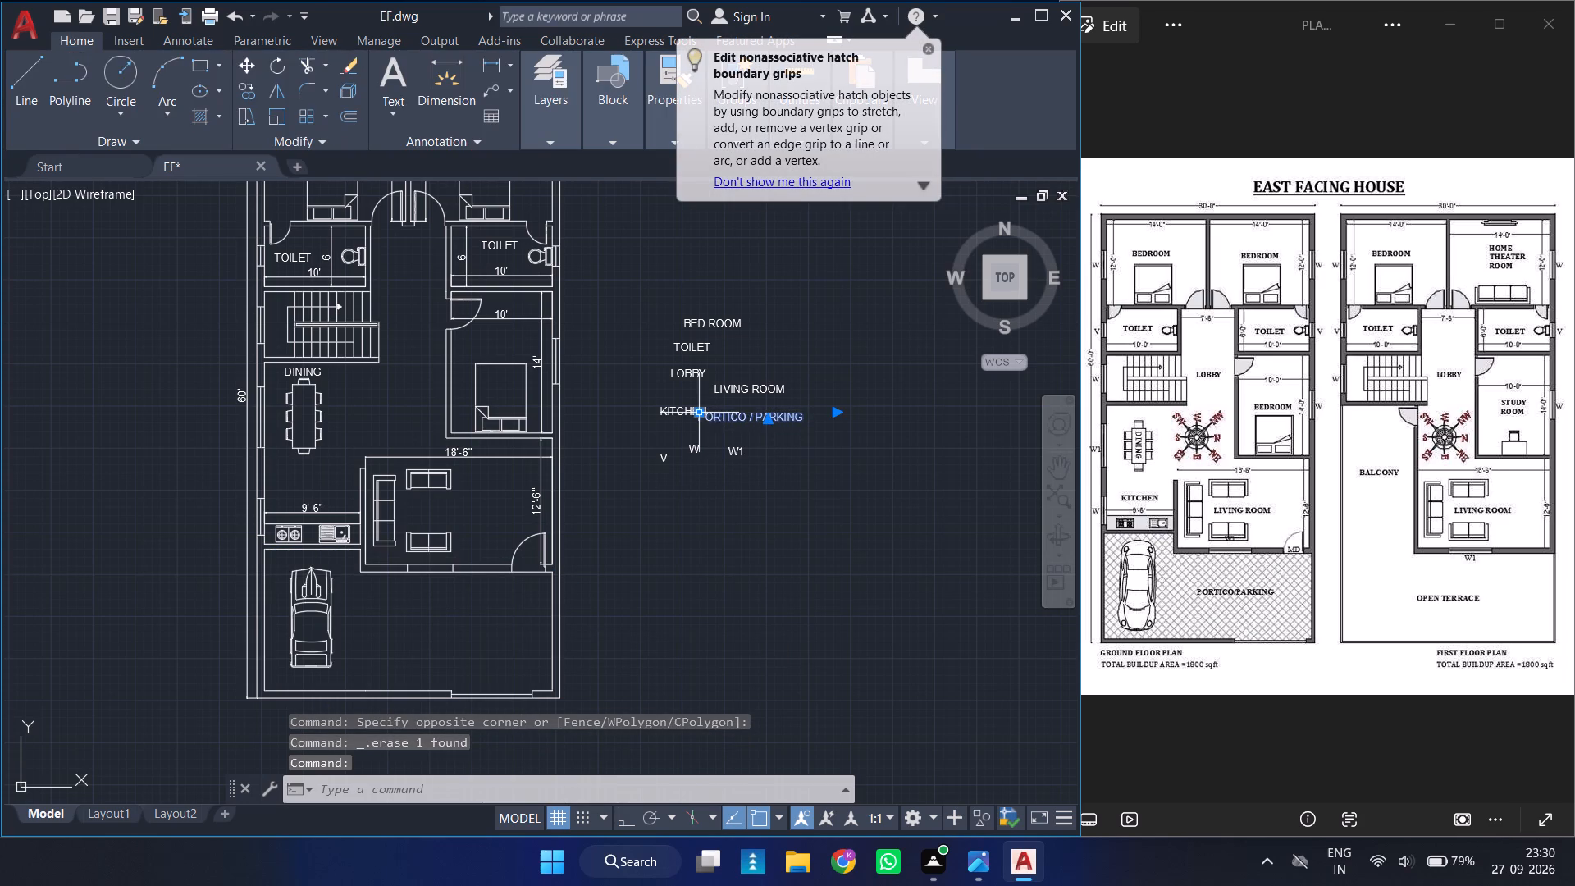
pyautogui.click(697, 410)
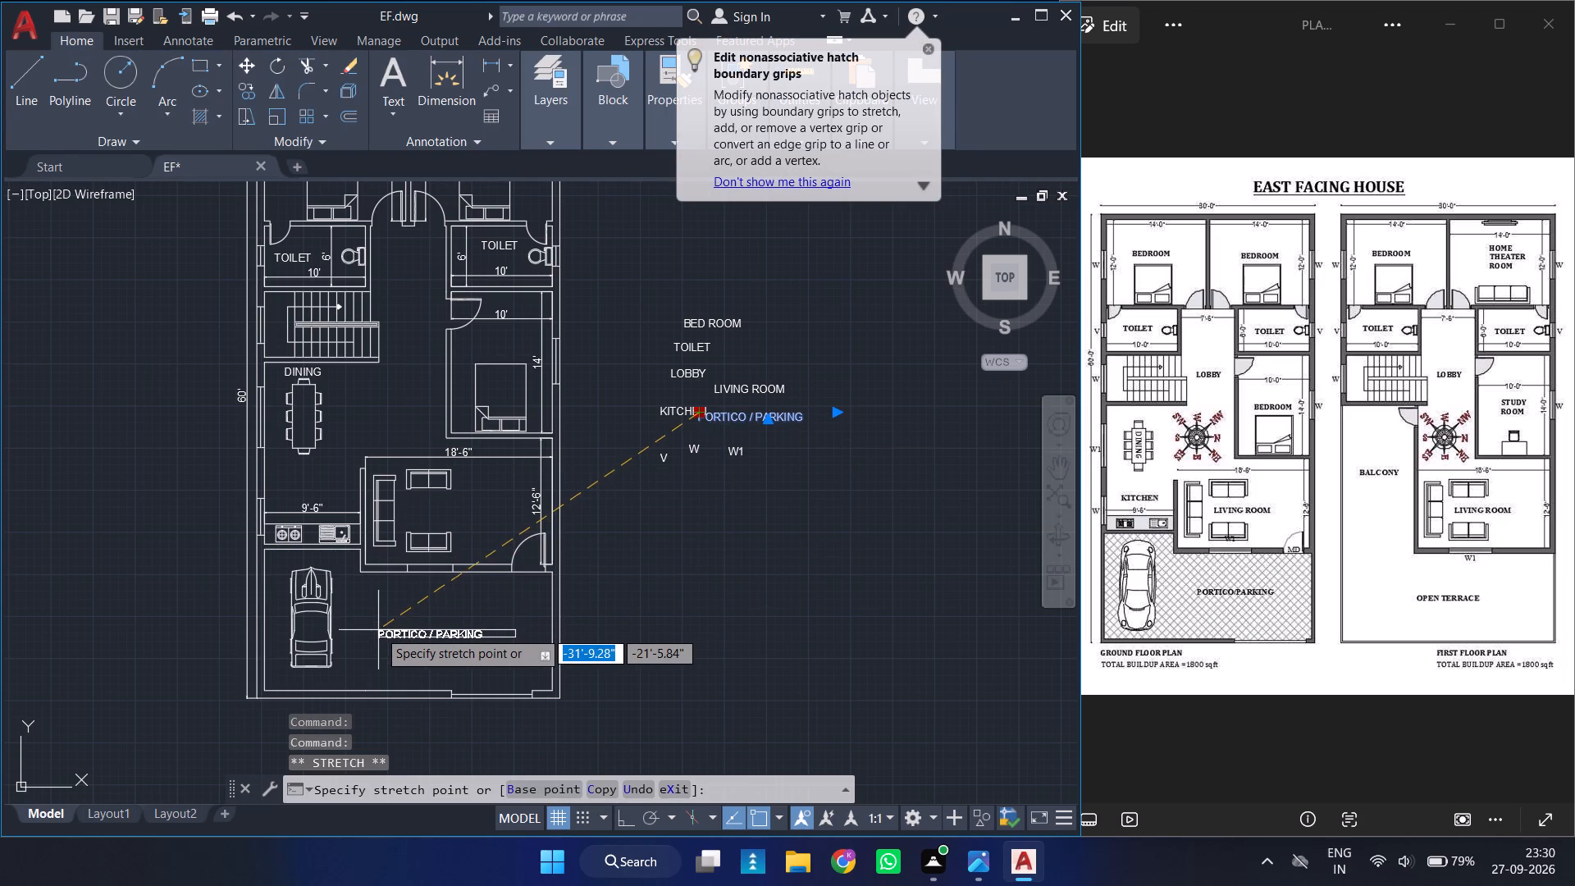
pyautogui.click(386, 630)
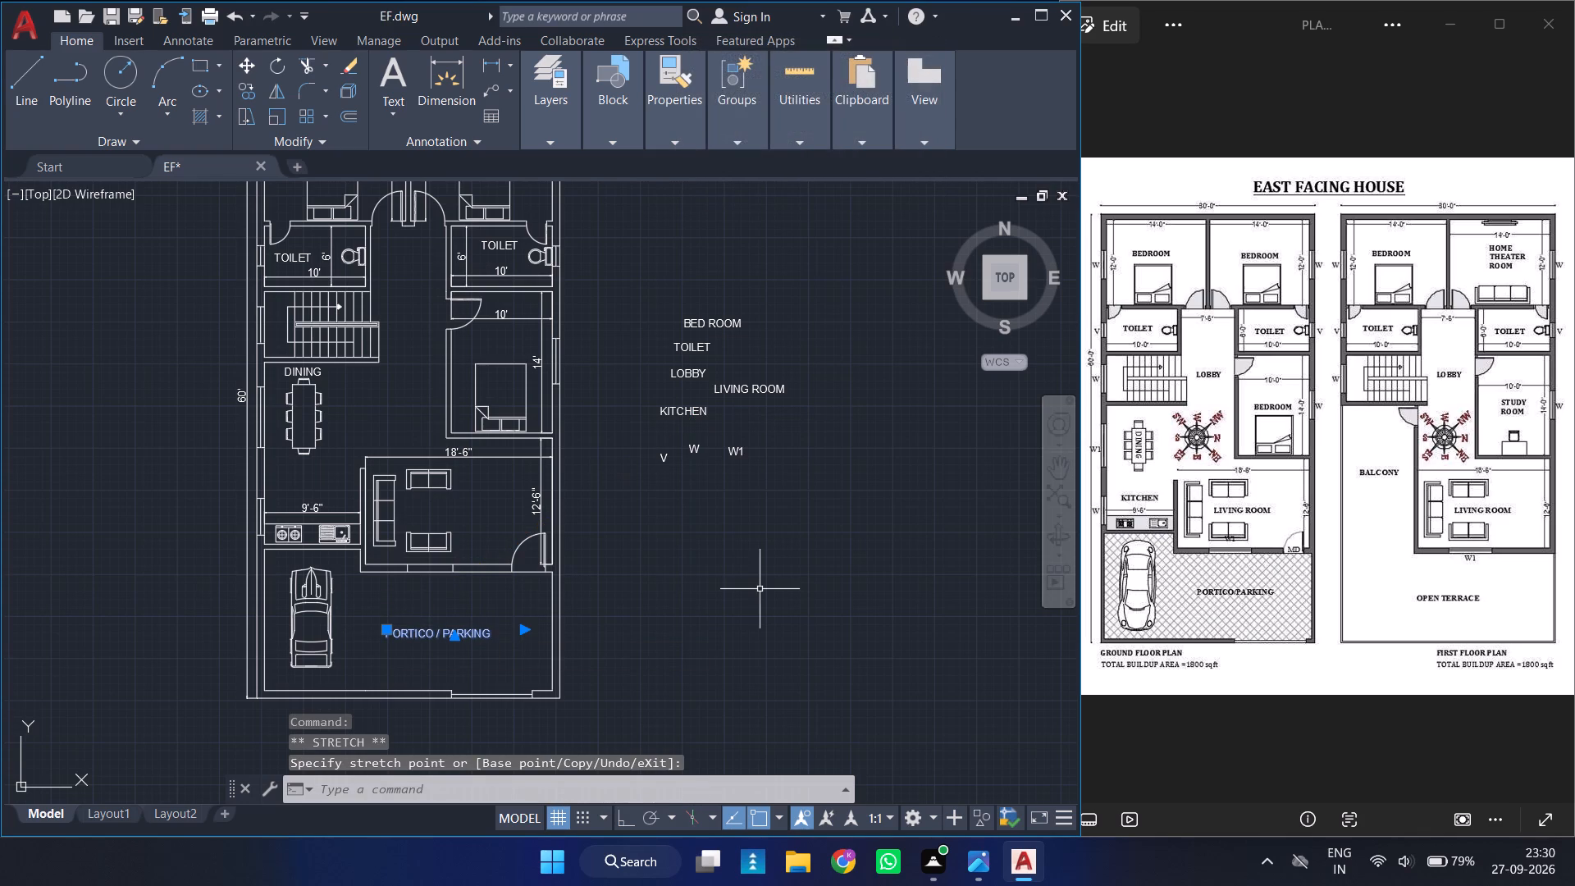
pyautogui.click(767, 392)
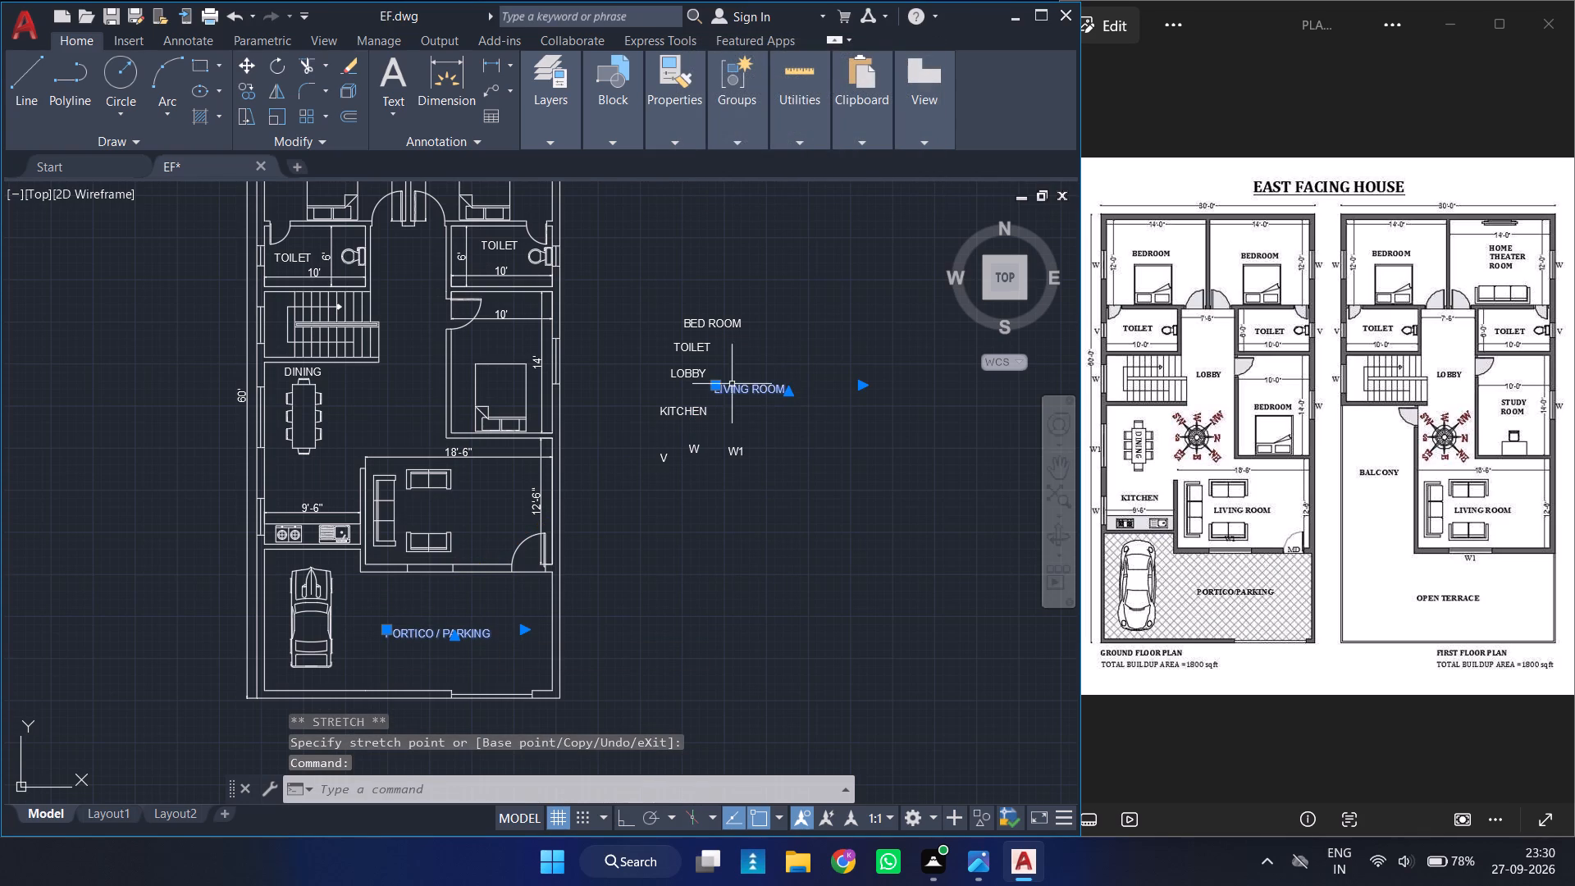
pyautogui.click(715, 384)
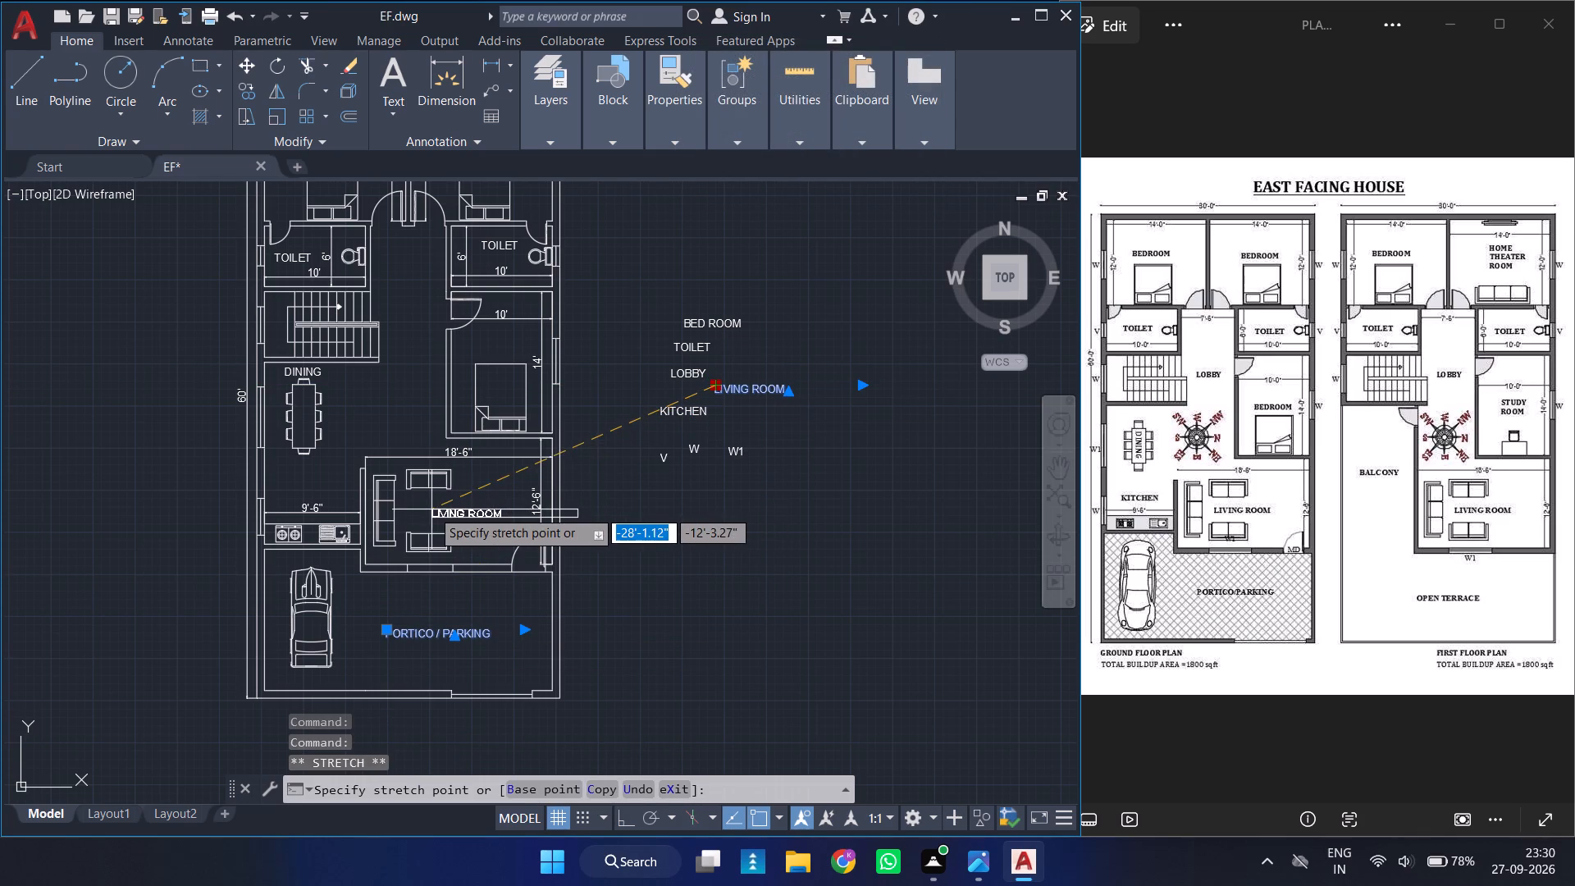
pyautogui.click(428, 507)
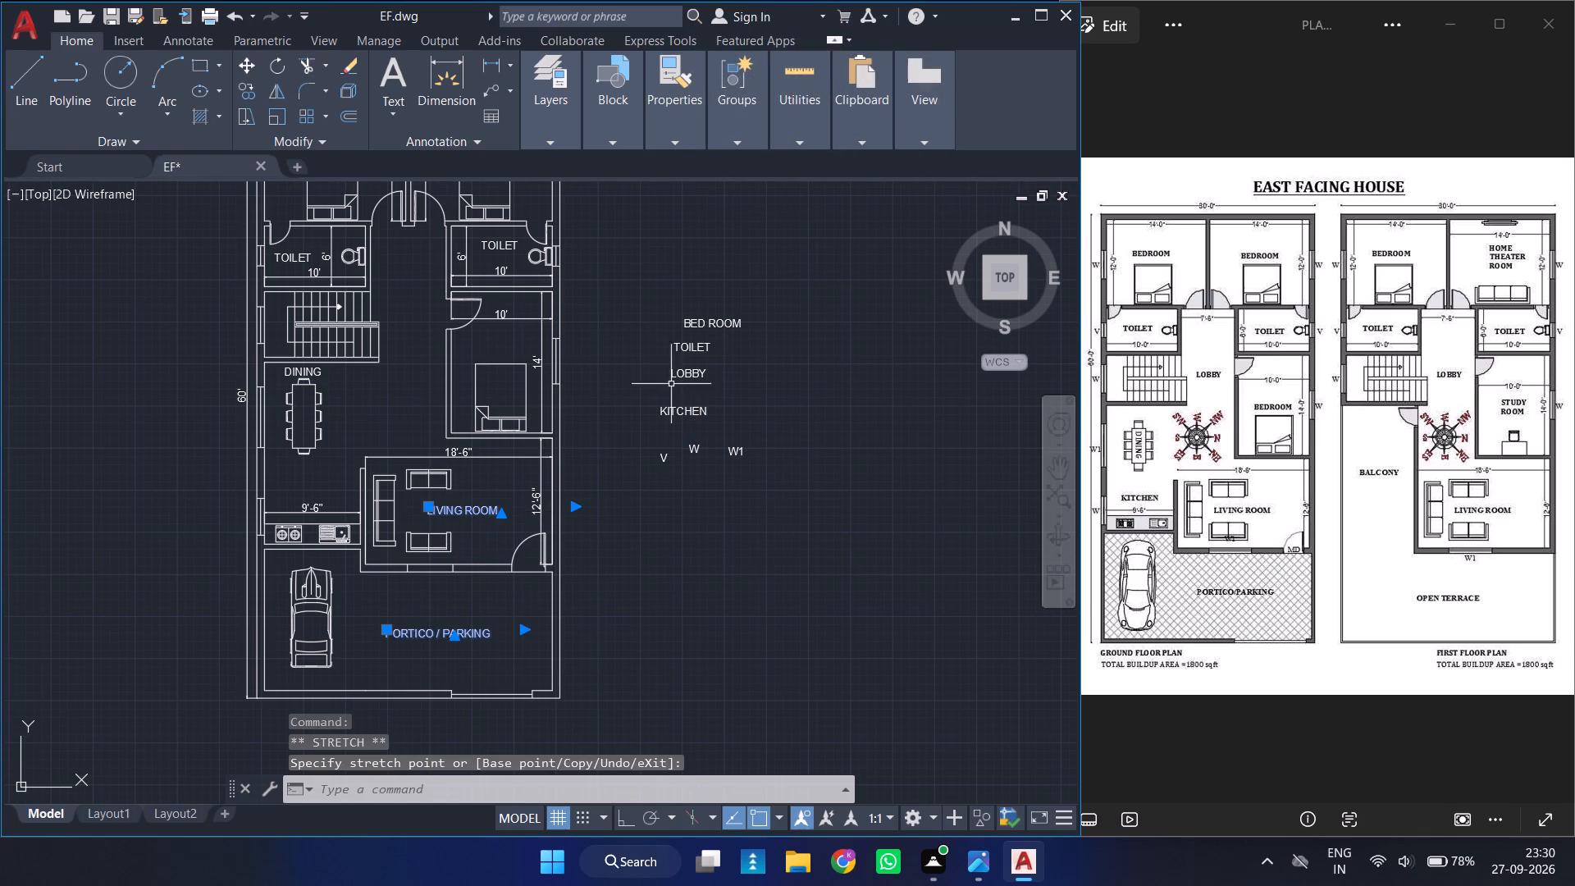
# Move the LOBBY label into the passage beside the staircase and the KITCHEN label just above the kitchen's width dimension.
pyautogui.click(682, 376)
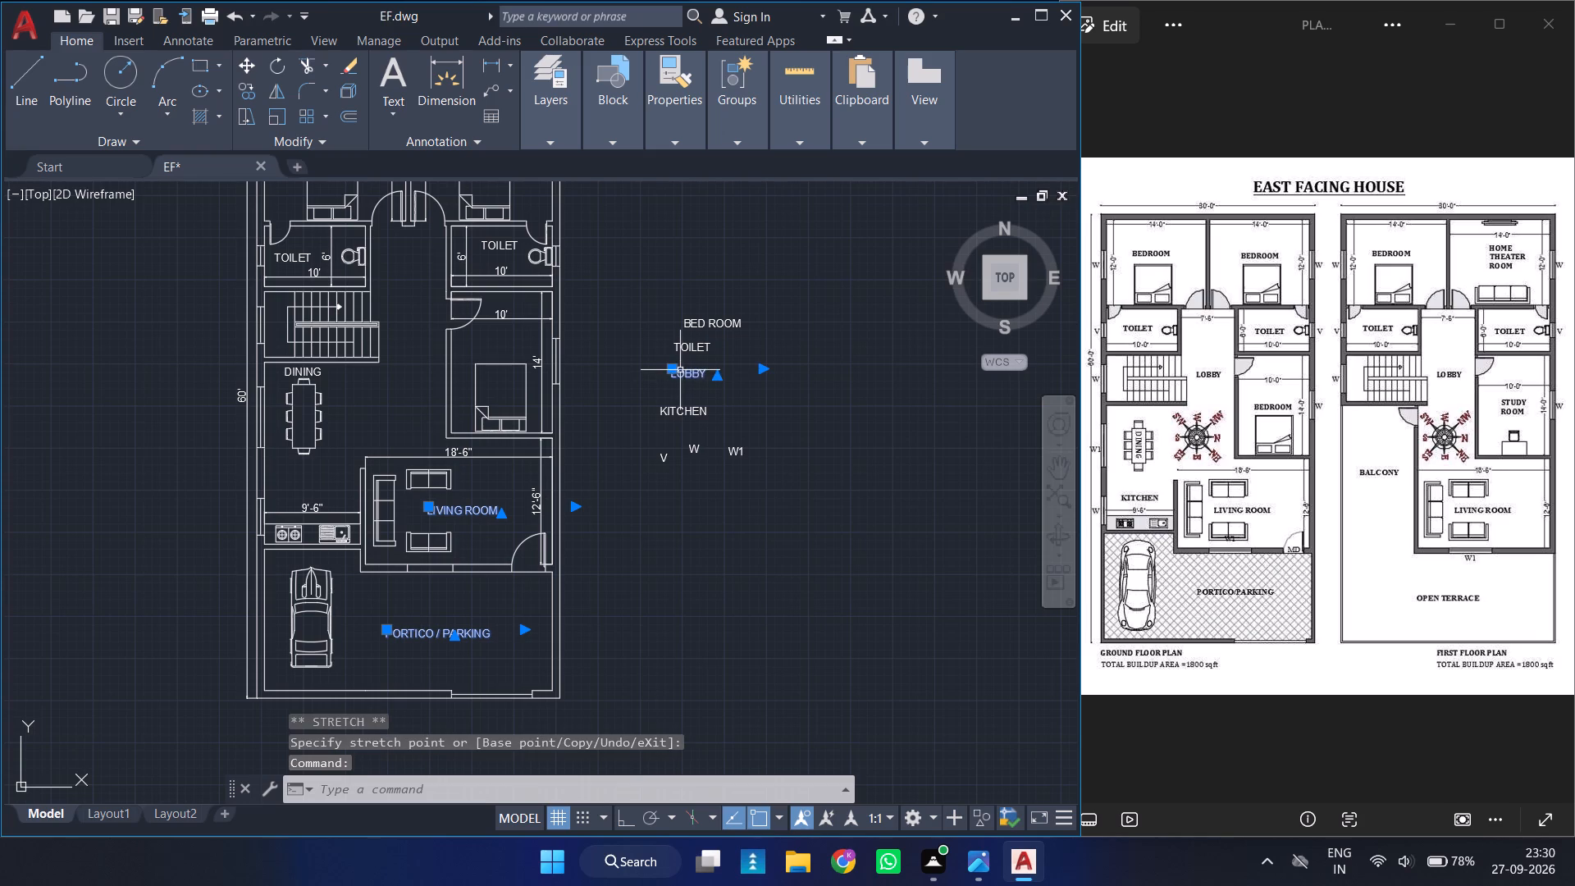
pyautogui.click(675, 369)
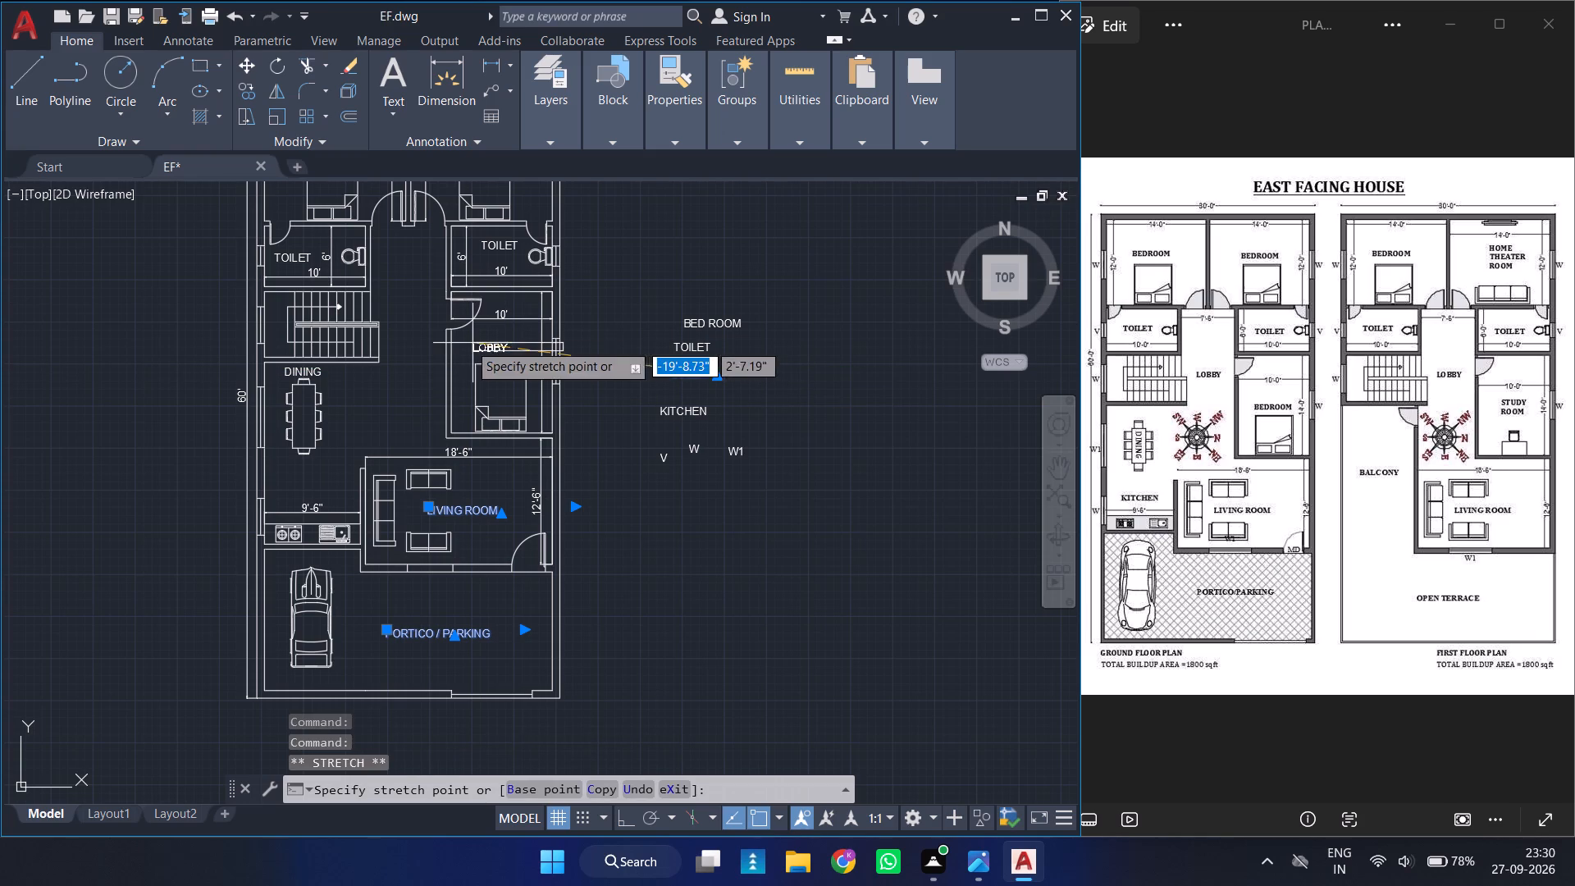
pyautogui.click(391, 284)
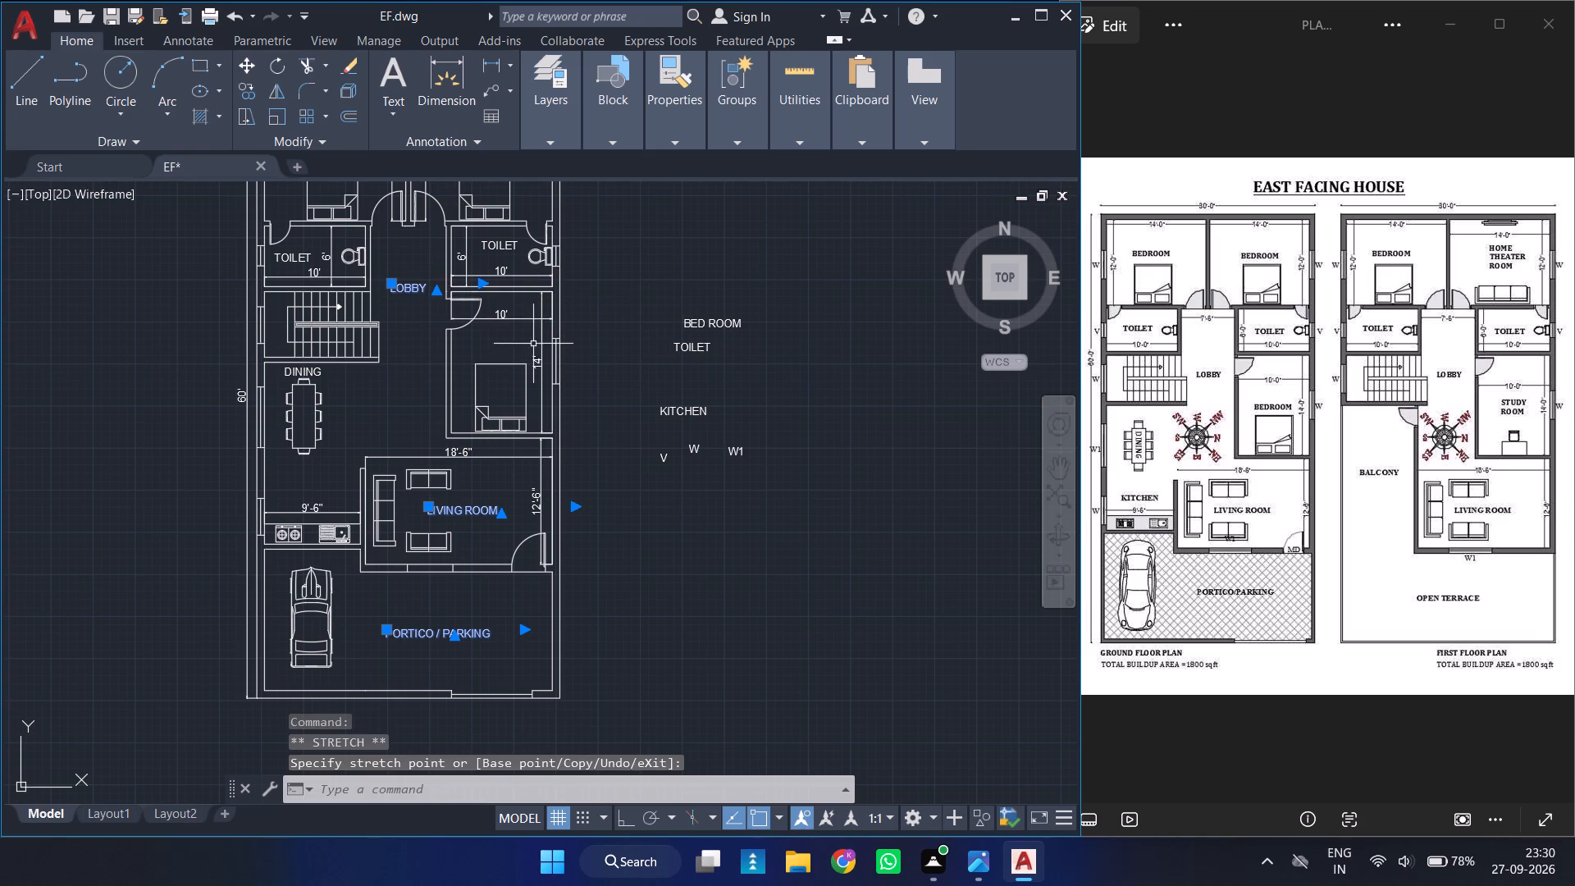
pyautogui.click(679, 410)
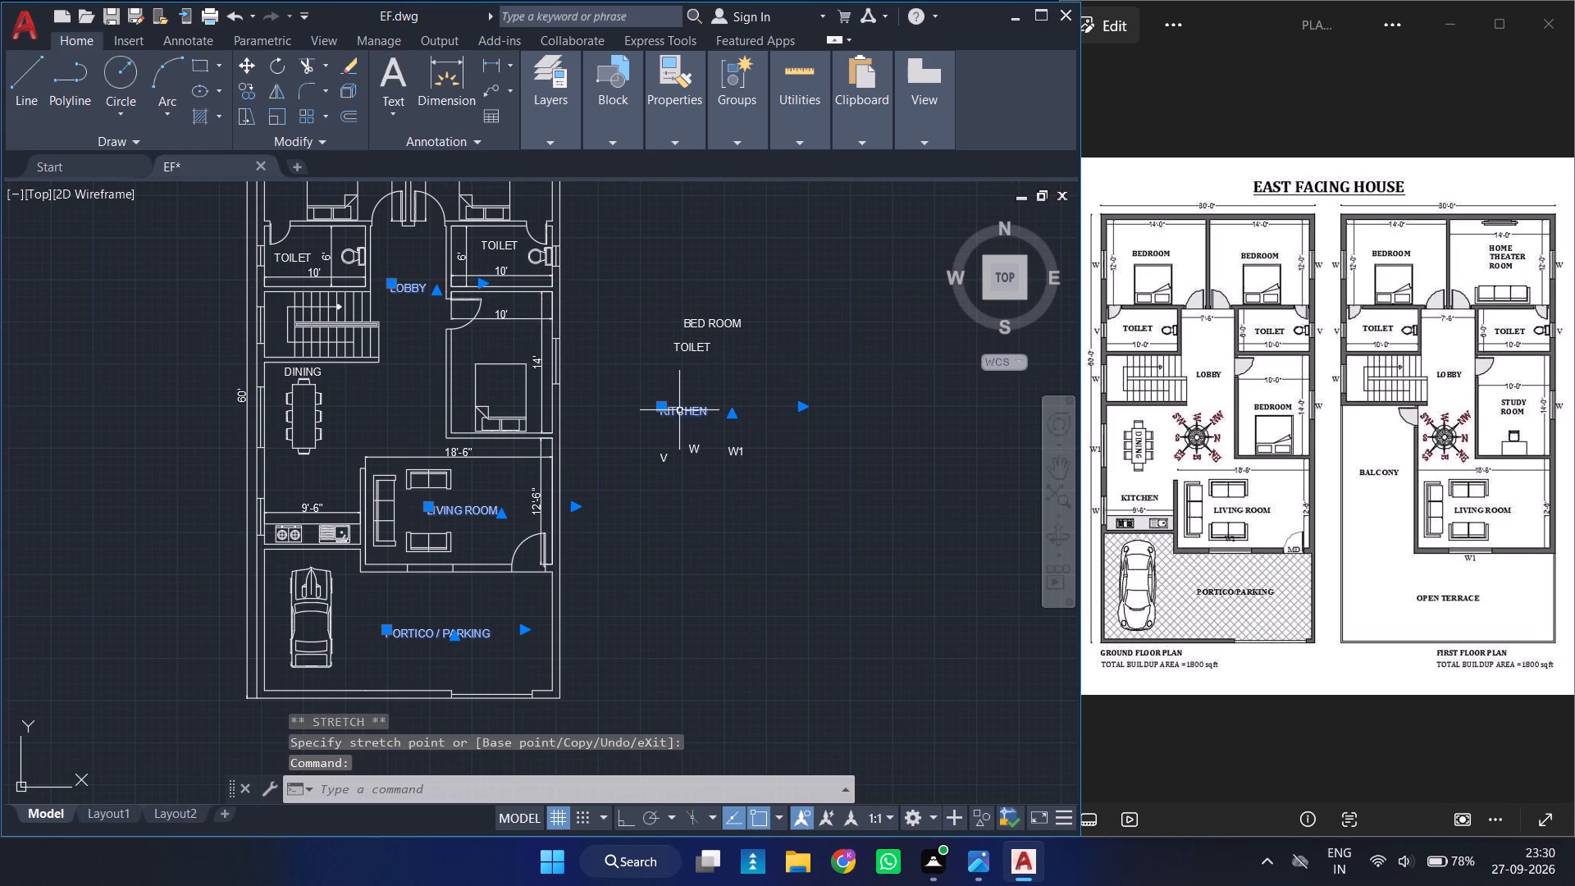
pyautogui.click(660, 409)
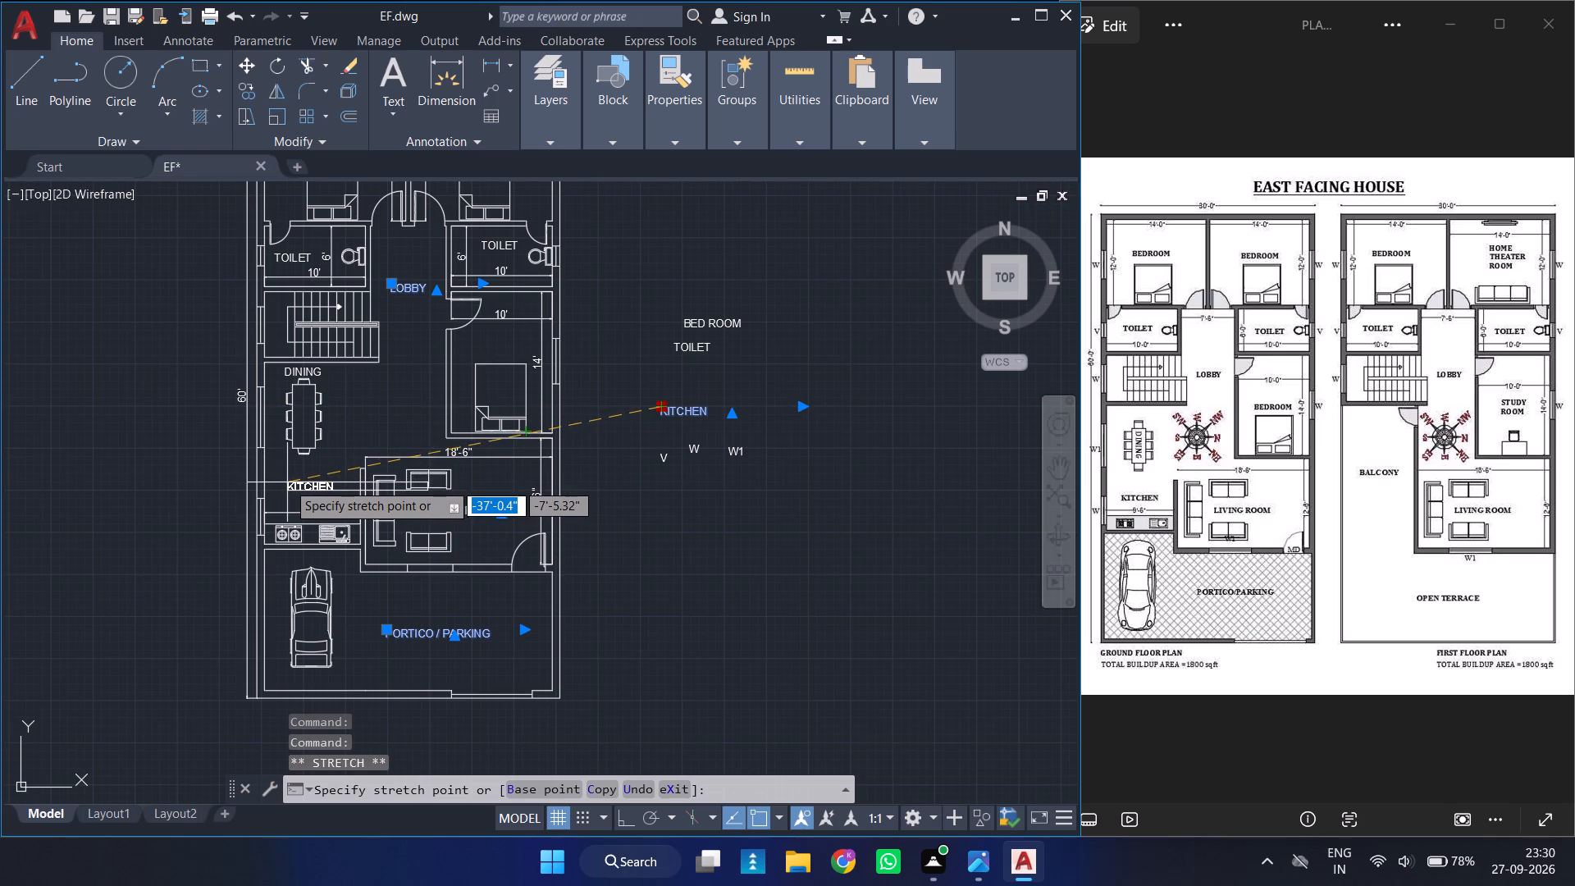
pyautogui.keyDown('ctrl'); pyautogui.scroll(2, 287, 482); pyautogui.keyUp('ctrl')
pyautogui.click(281, 493)
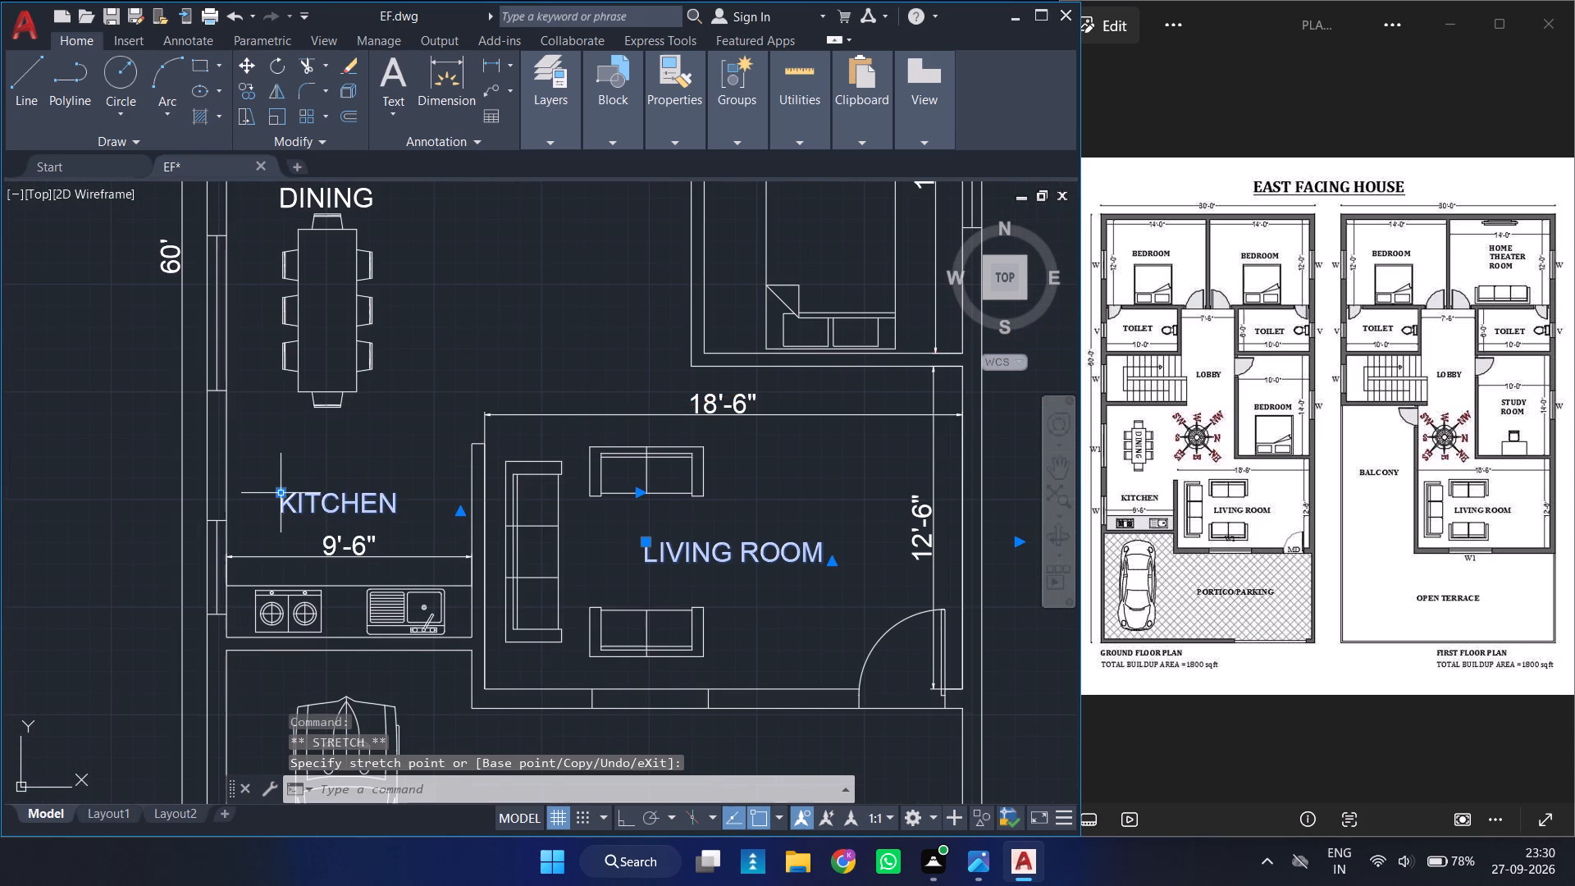
pyautogui.keyDown('ctrl'); pyautogui.scroll(-3, 590, 489); pyautogui.keyUp('ctrl')
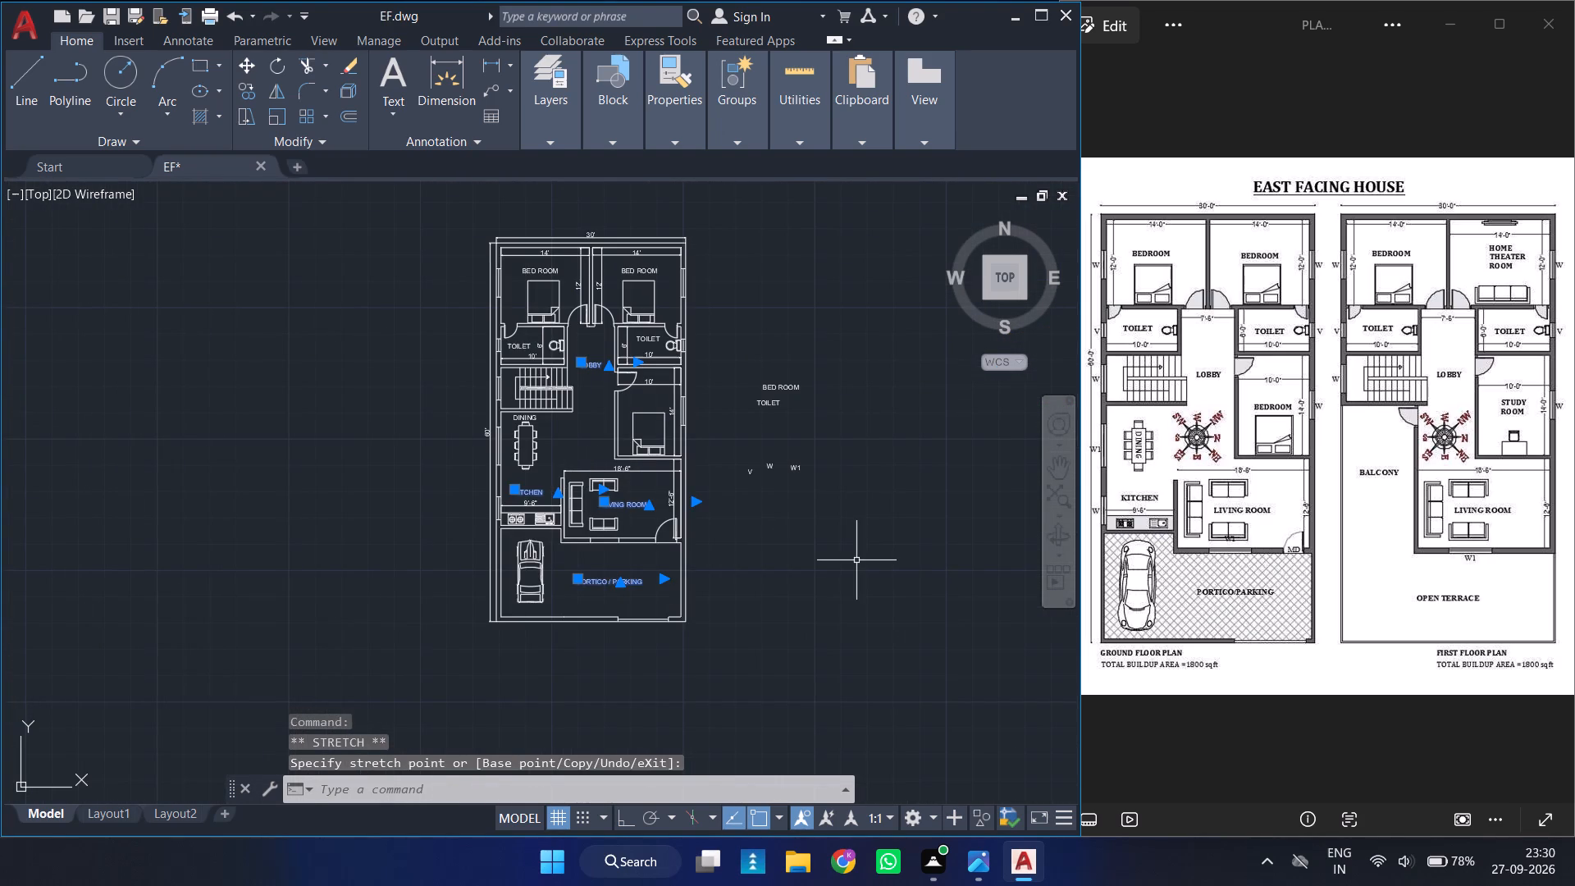
pyautogui.press('Escape')
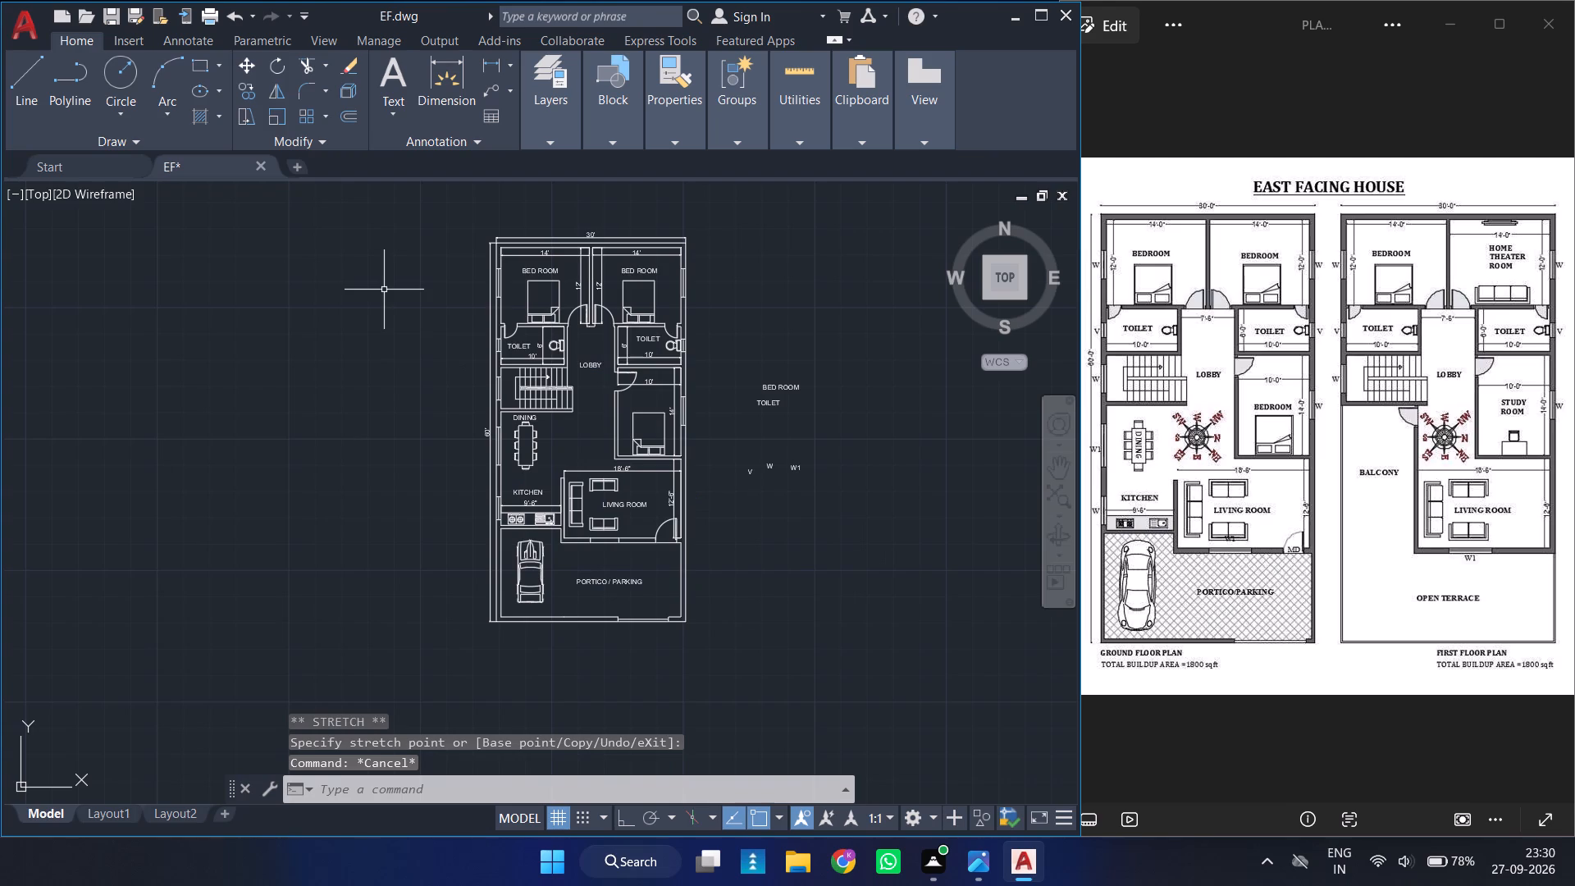
# Hatch the portico and parking area around the car with the ANSI37 pattern at scale 5.
pyautogui.click(212, 118)
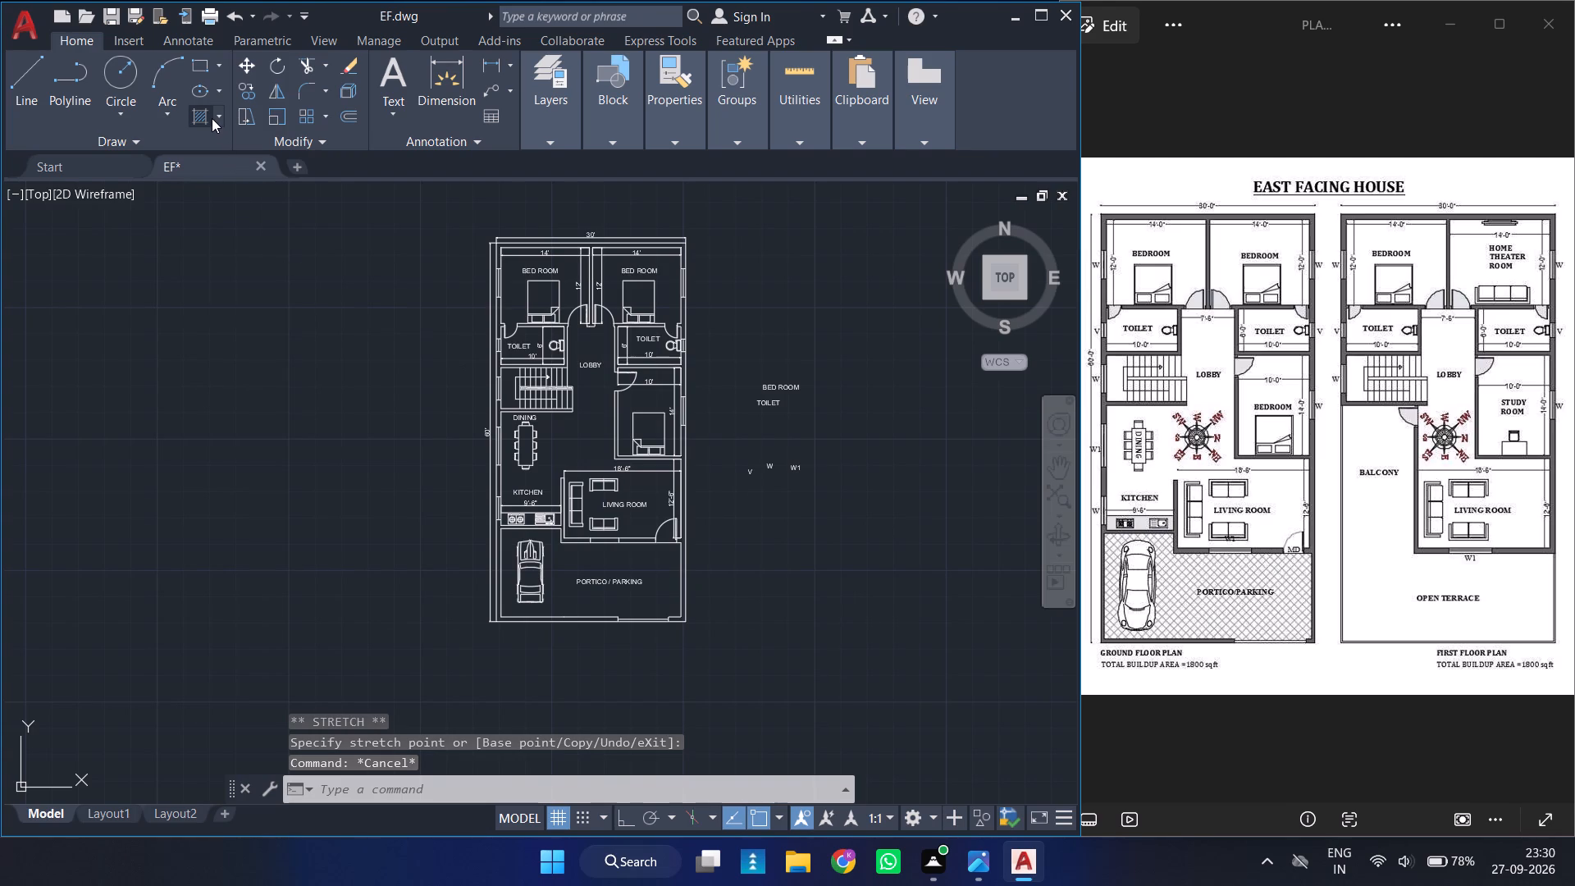
pyautogui.click(198, 116)
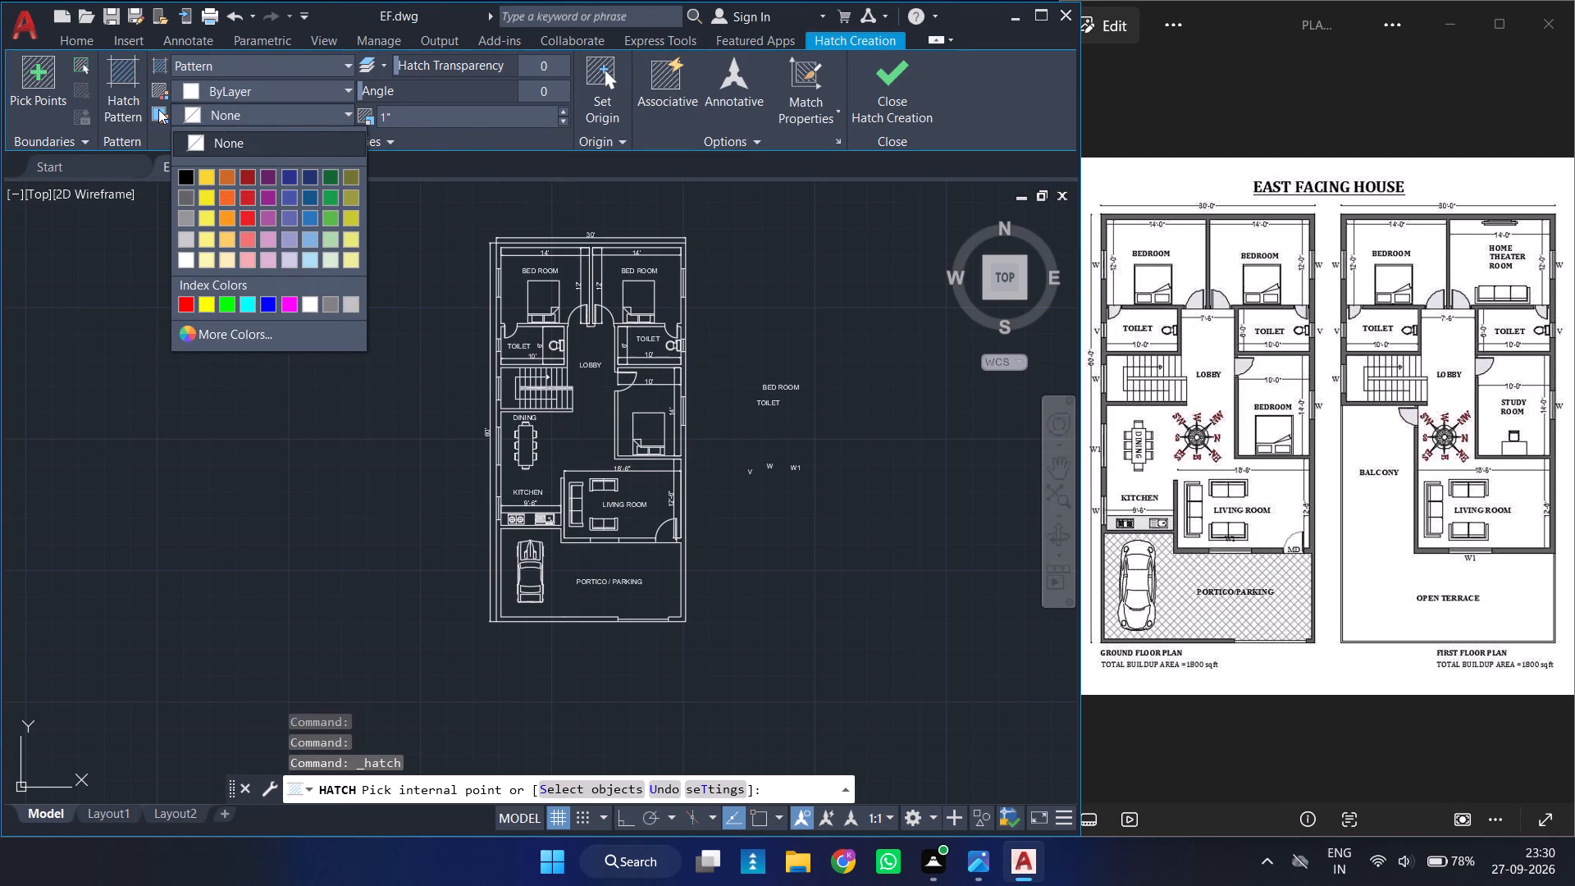
pyautogui.click(131, 113)
pyautogui.click(131, 113)
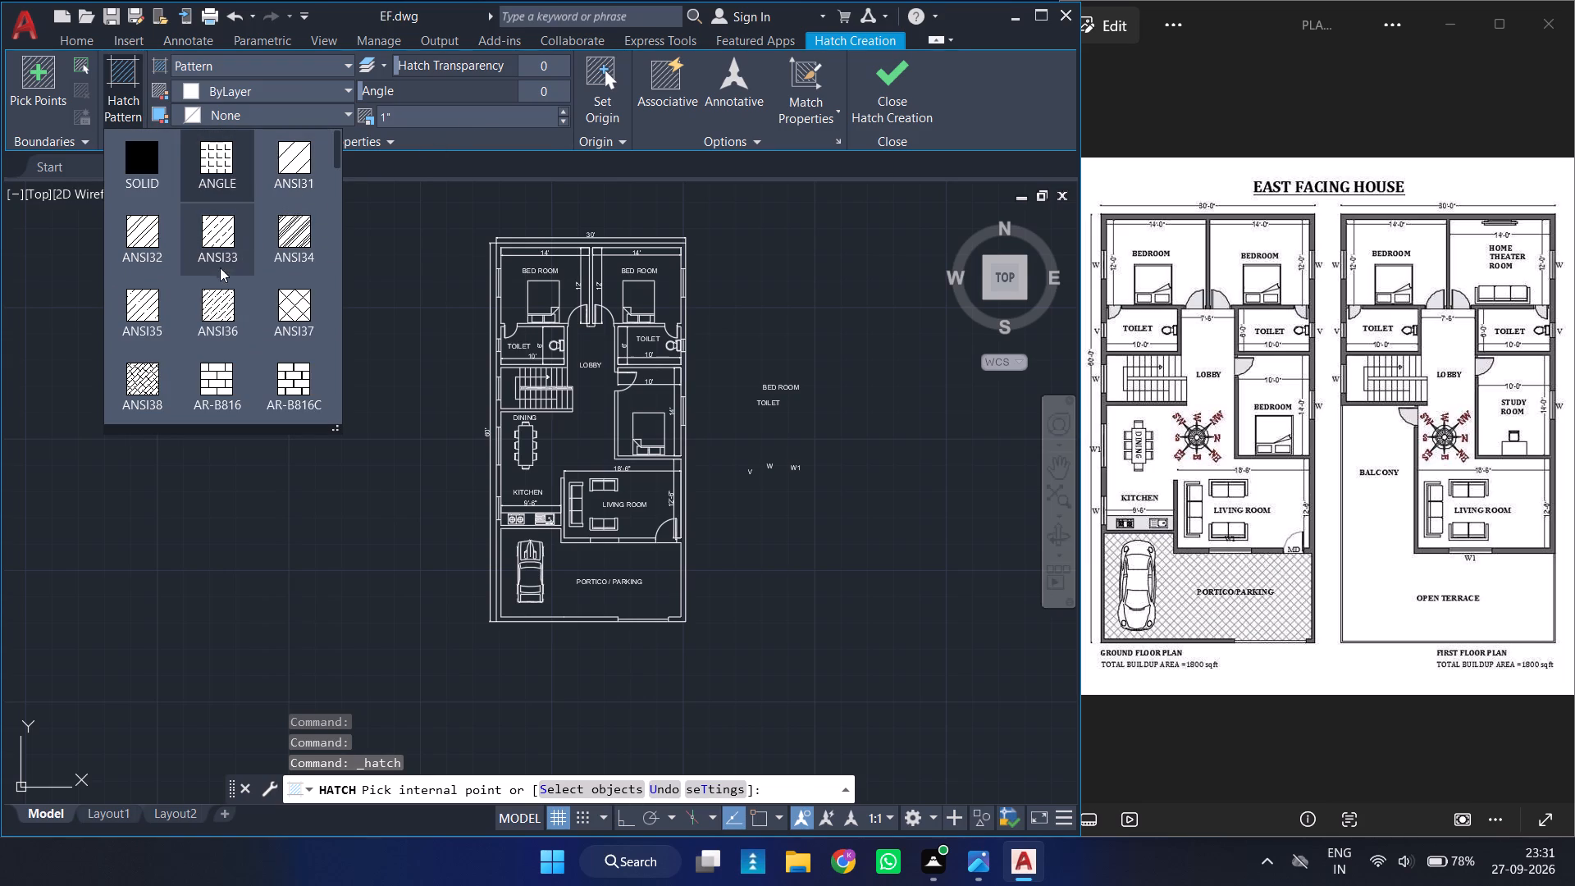
pyautogui.click(297, 309)
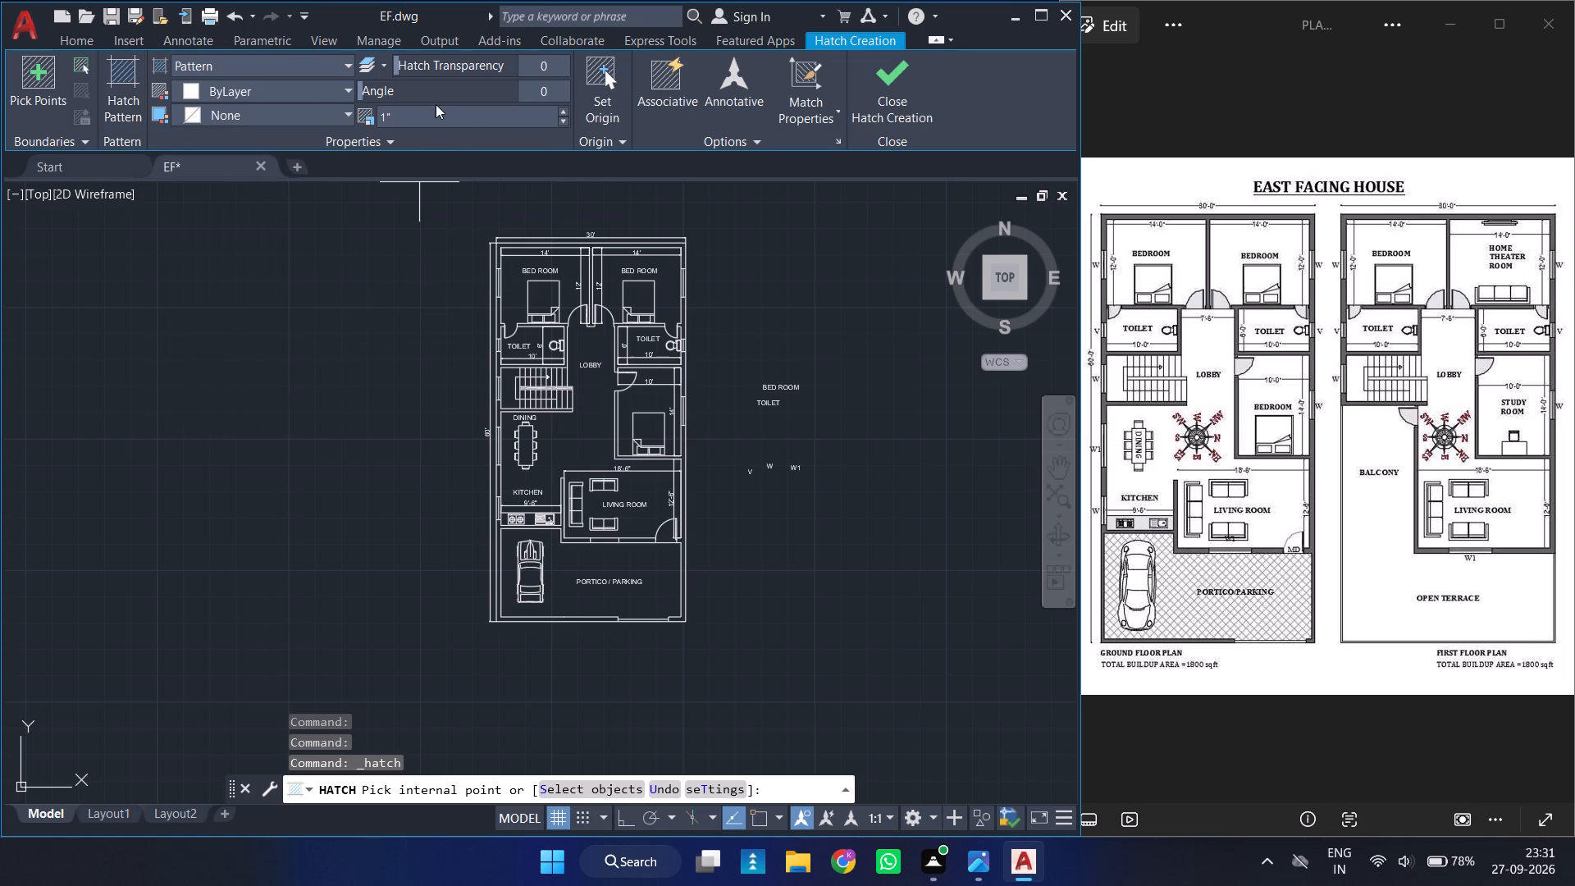
pyautogui.click(435, 111)
pyautogui.press('BackSpace')
pyautogui.press('BackSpace')
pyautogui.press('5')
pyautogui.press('Return')
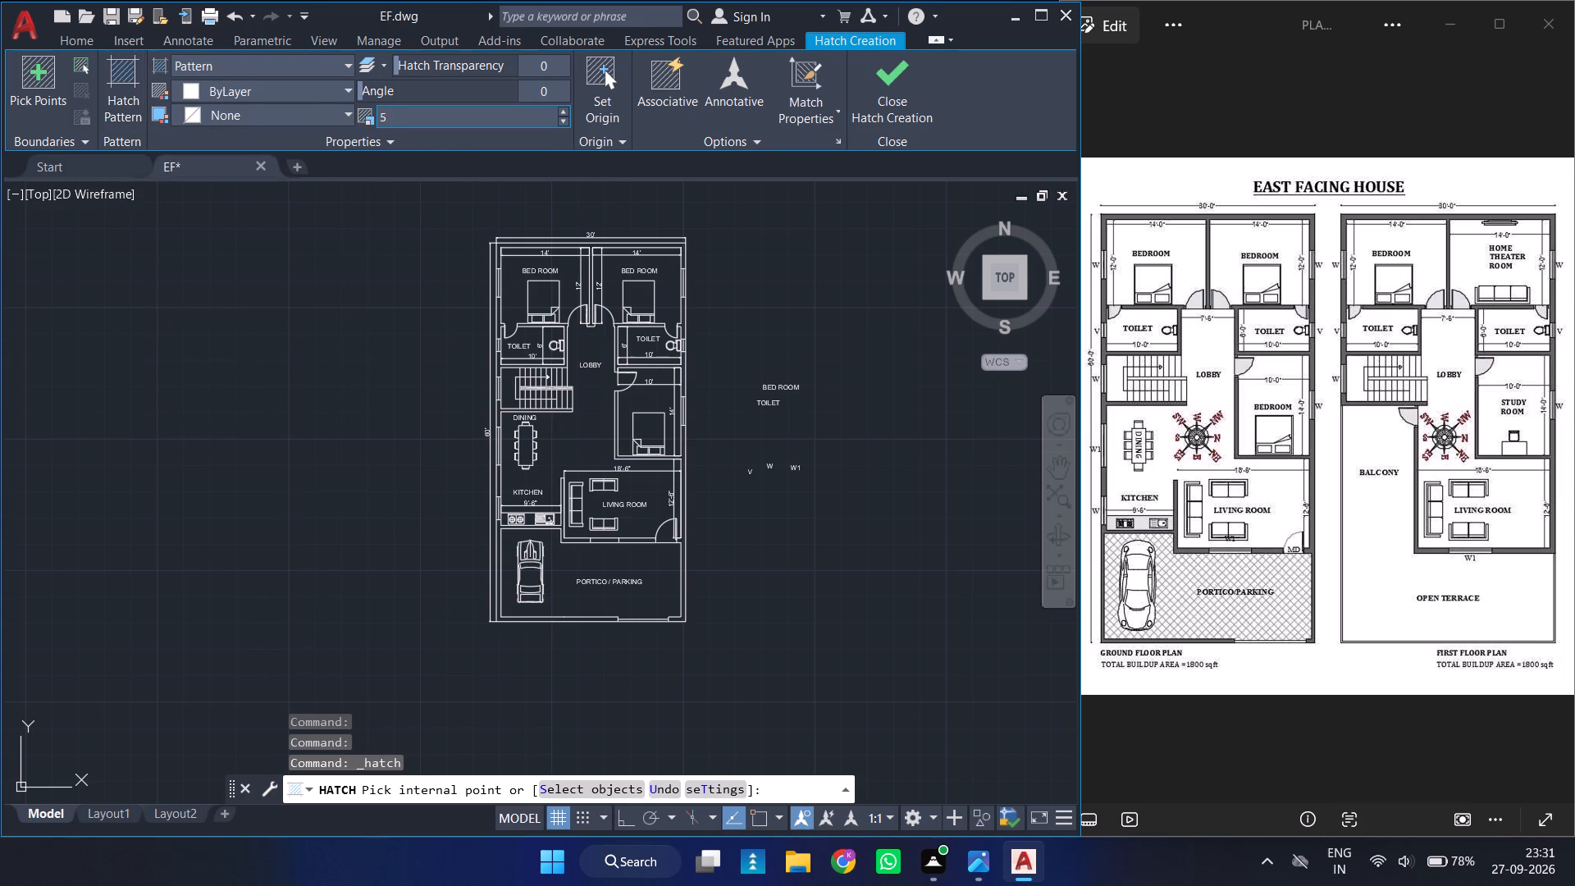
pyautogui.click(617, 558)
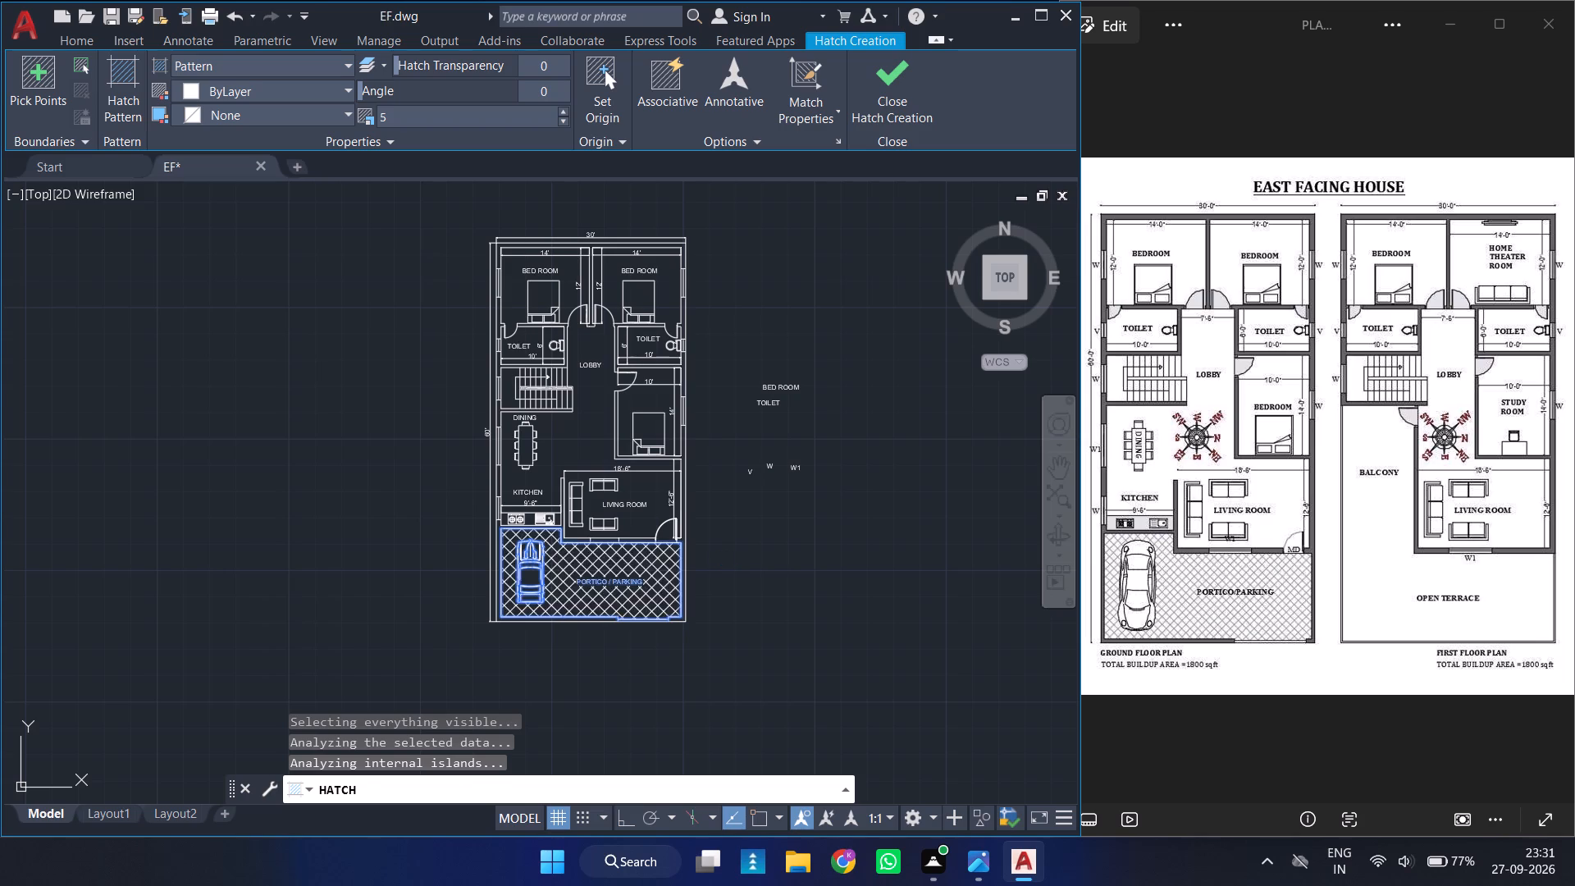
pyautogui.keyDown('ctrl'); pyautogui.scroll(1, 728, 559); pyautogui.keyUp('ctrl')
pyautogui.press('Escape')
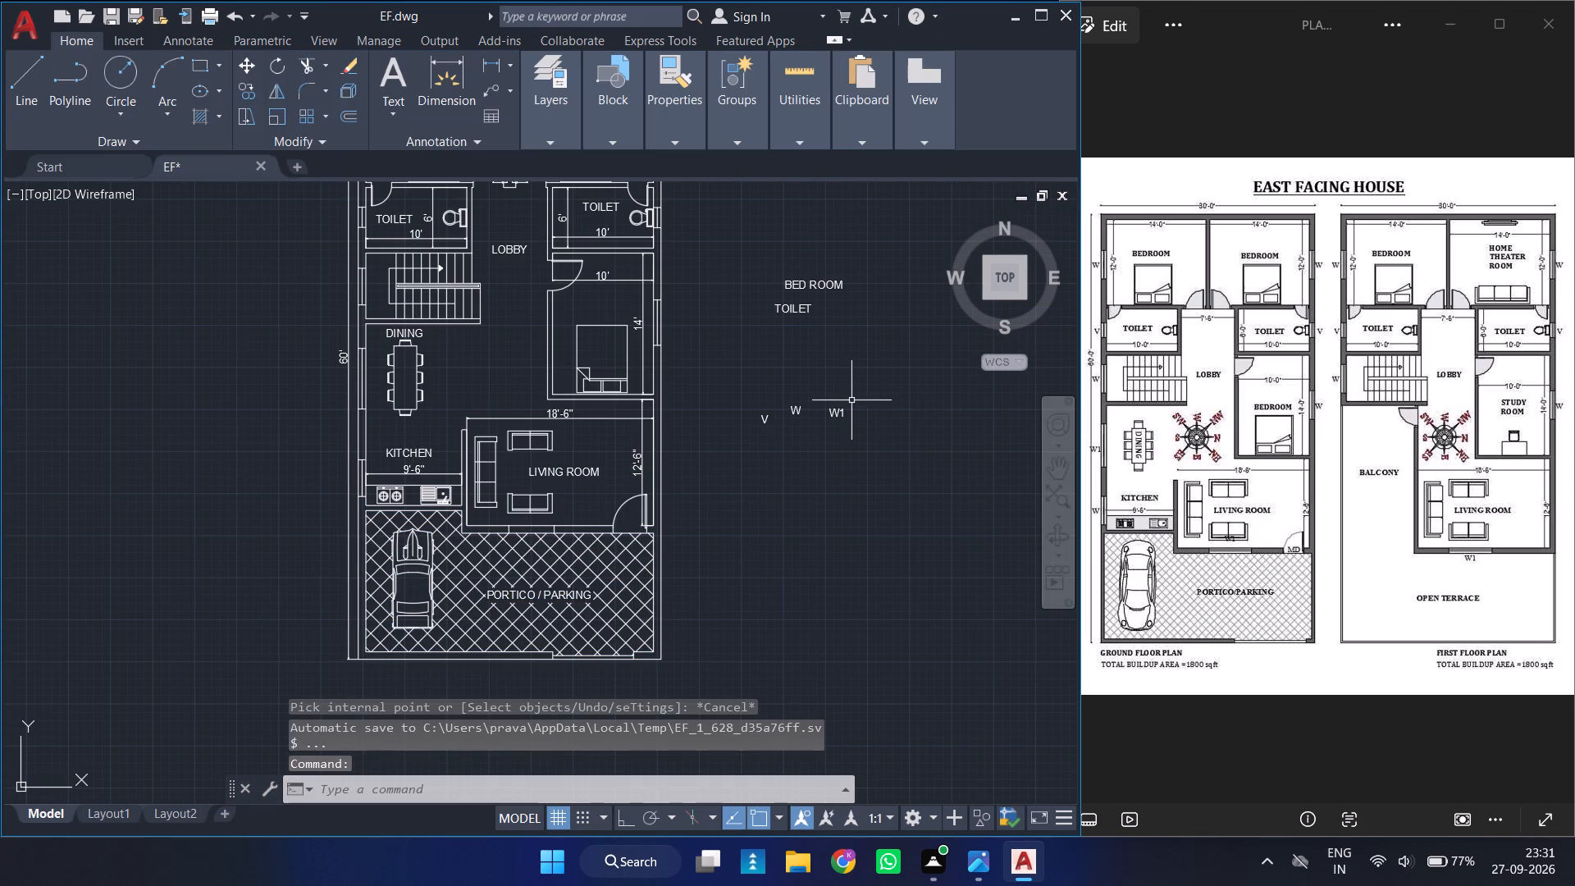
# Move the W1 label from beside the plan to the dining area's window on the left outer wall.
pyautogui.keyDown('ctrl'); pyautogui.scroll(-1, 831, 404); pyautogui.keyUp('ctrl')
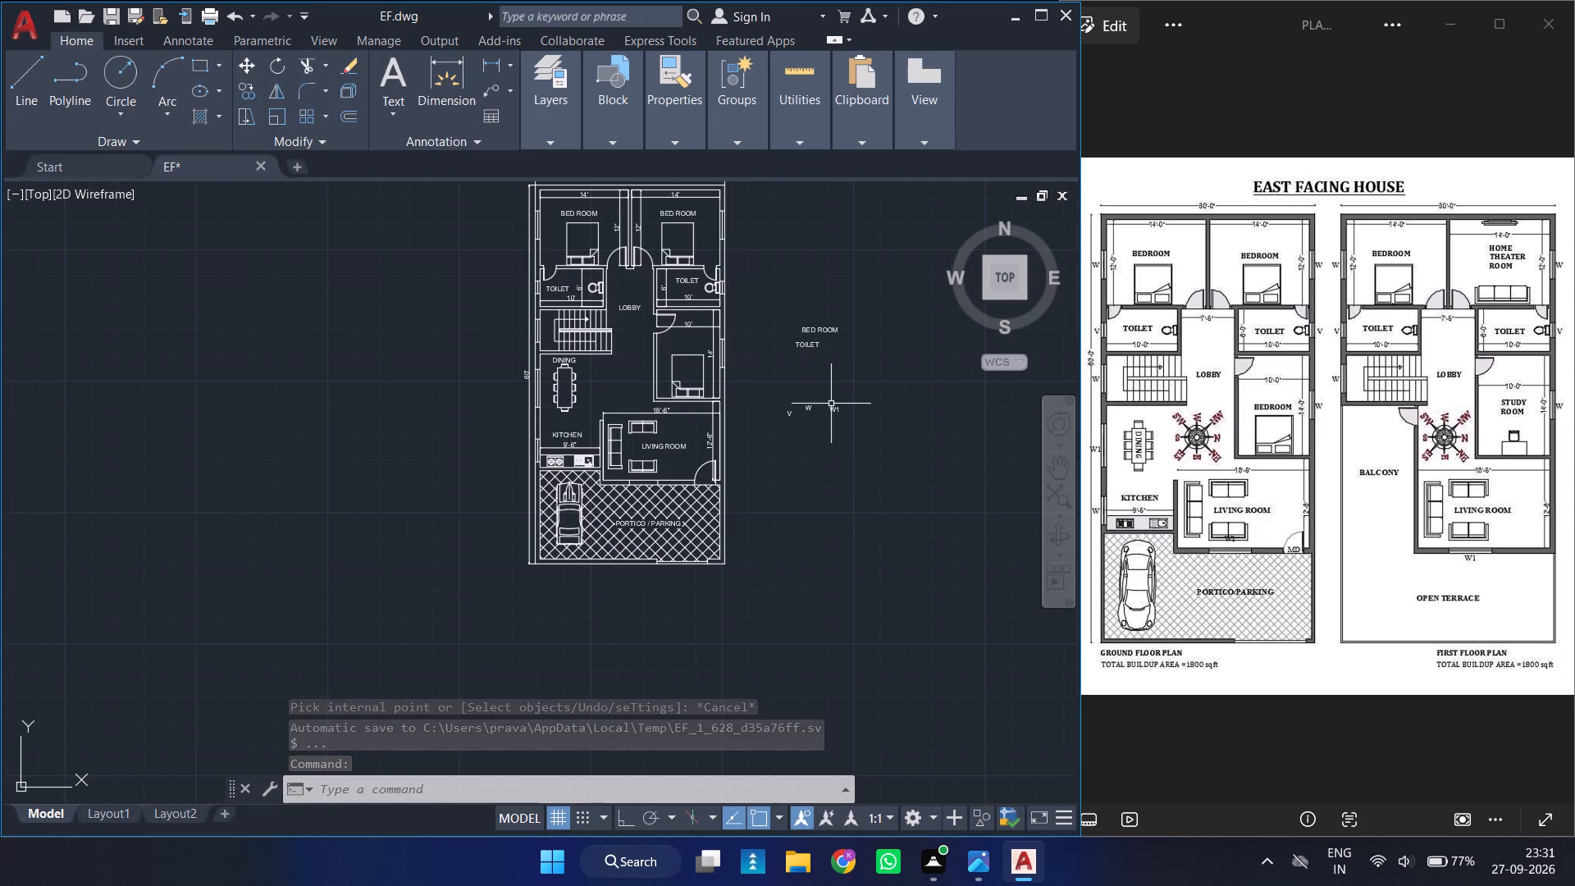
pyautogui.click(833, 410)
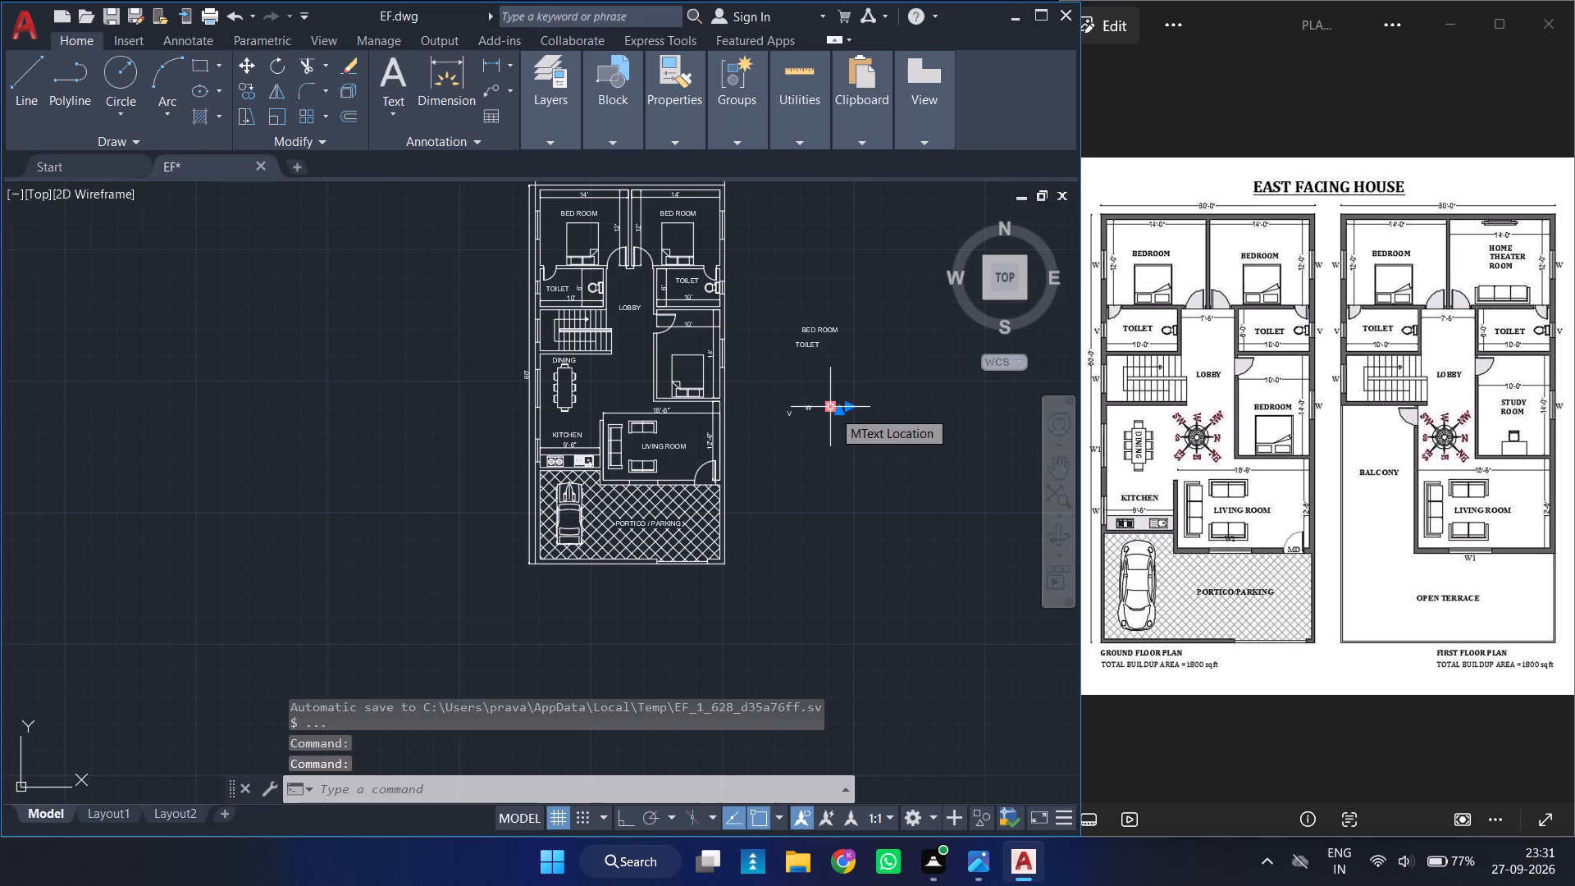
pyautogui.click(833, 410)
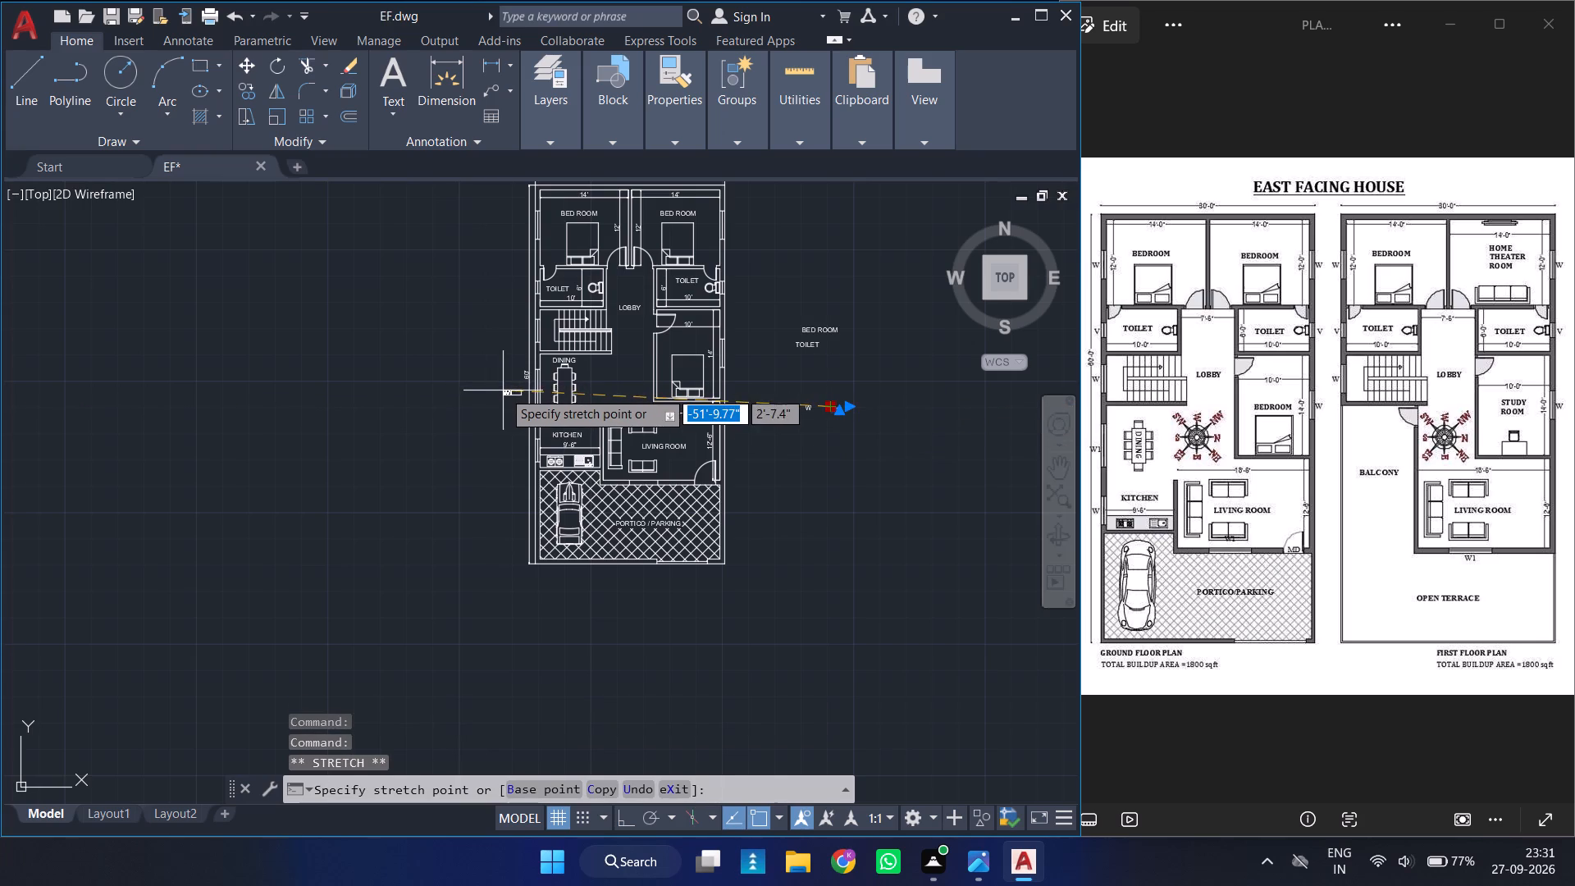
pyautogui.keyDown('ctrl'); pyautogui.scroll(2, 503, 390); pyautogui.keyUp('ctrl')
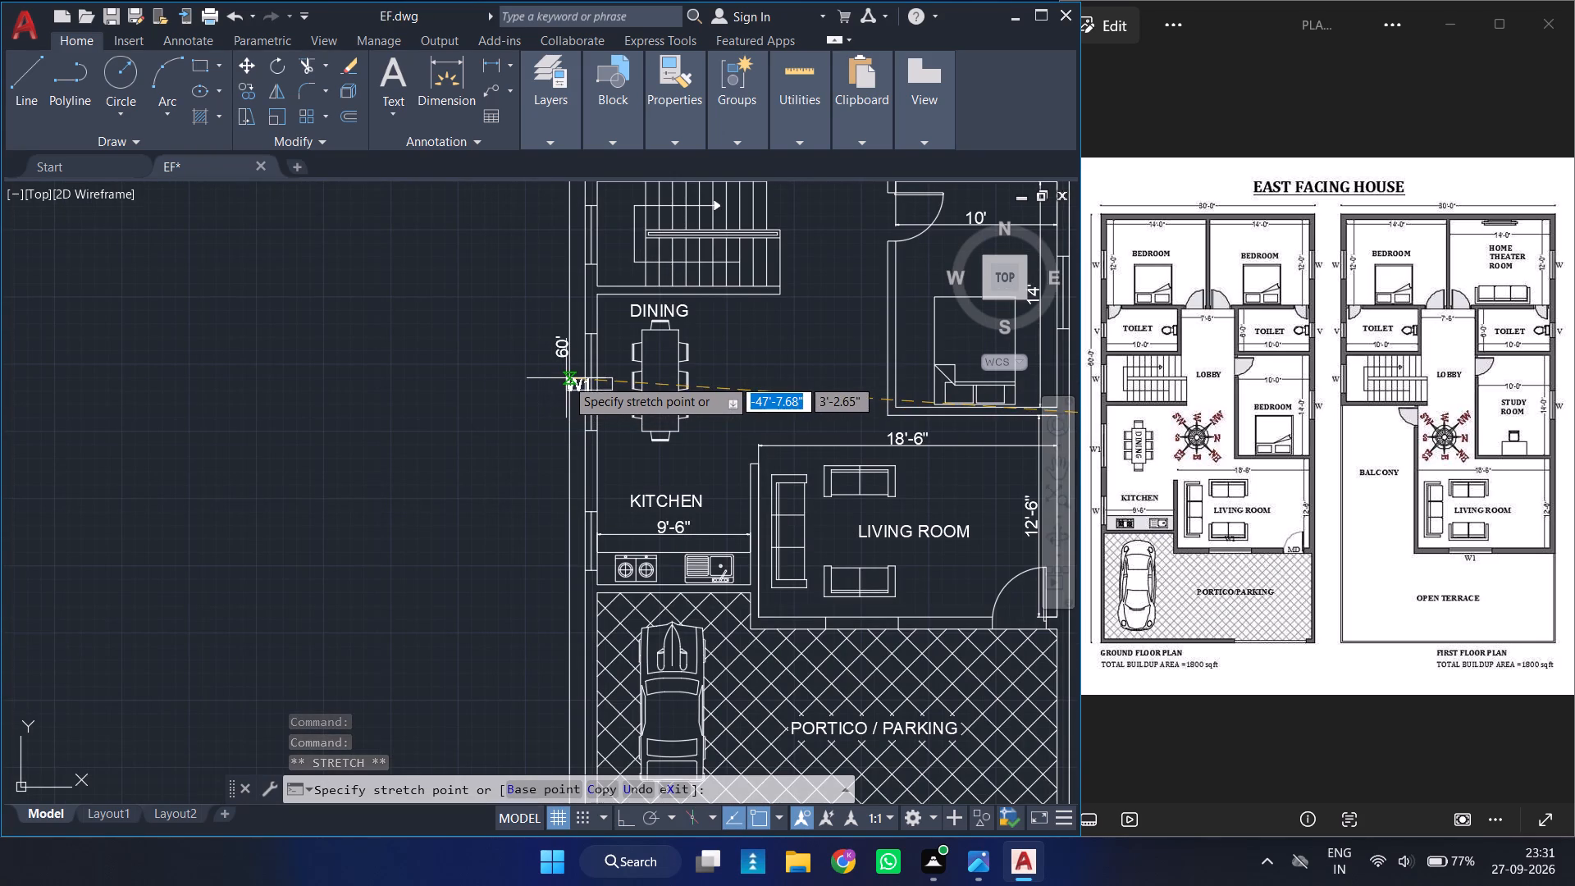
pyautogui.keyDown('ctrl'); pyautogui.scroll(5, 566, 378); pyautogui.keyUp('ctrl')
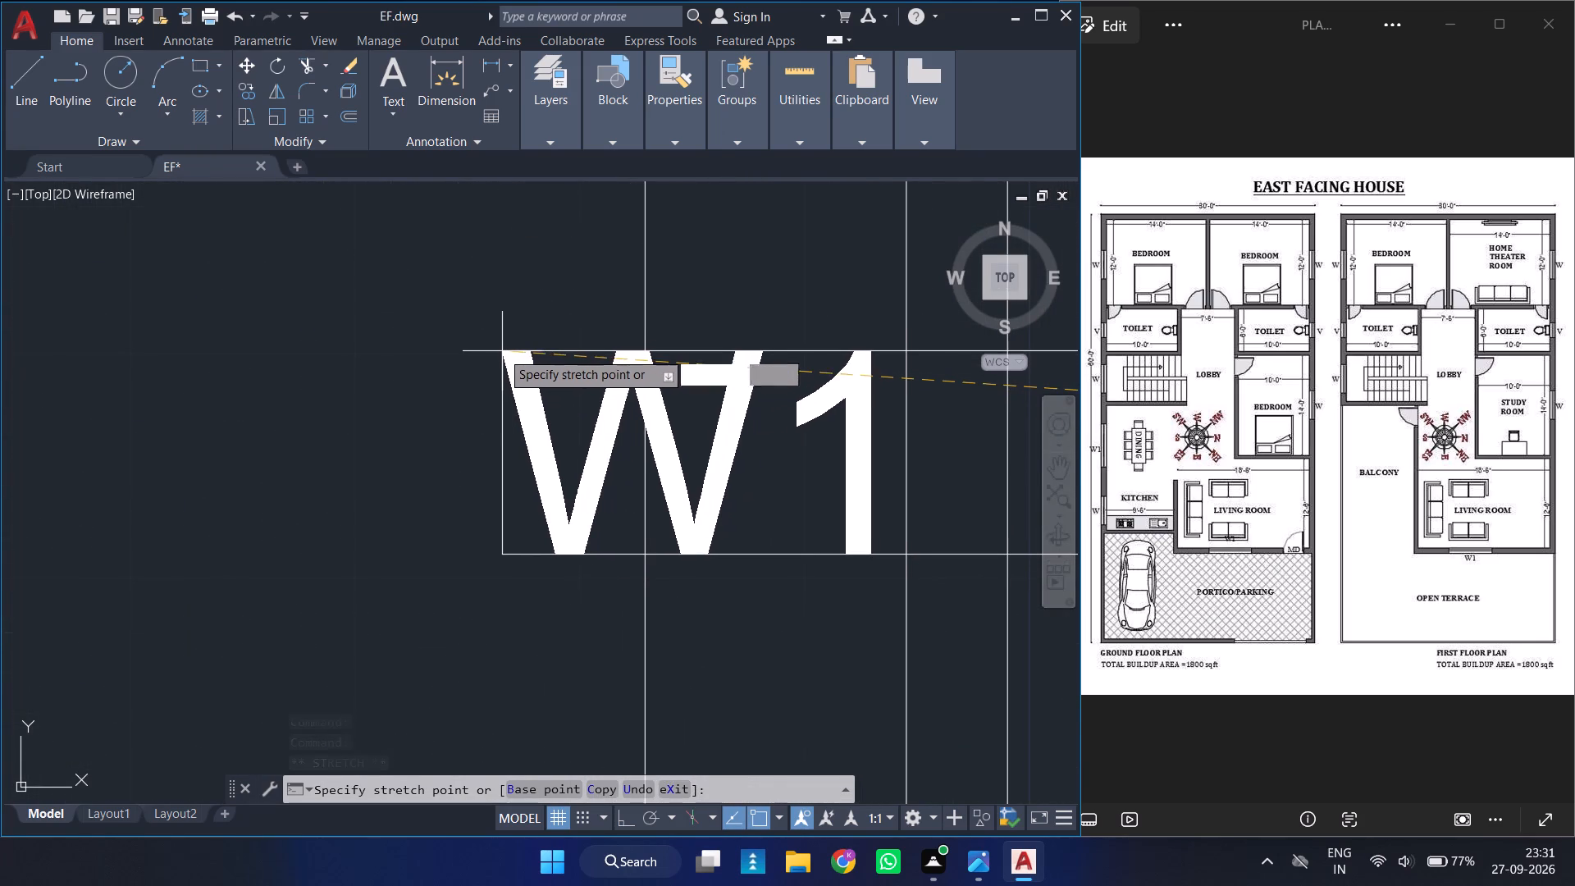
pyautogui.click(501, 351)
pyautogui.keyDown('ctrl'); pyautogui.scroll(-3, 501, 351); pyautogui.keyUp('ctrl')
pyautogui.hscroll(-1, 501, 351)
pyautogui.hscroll(1, 501, 351)
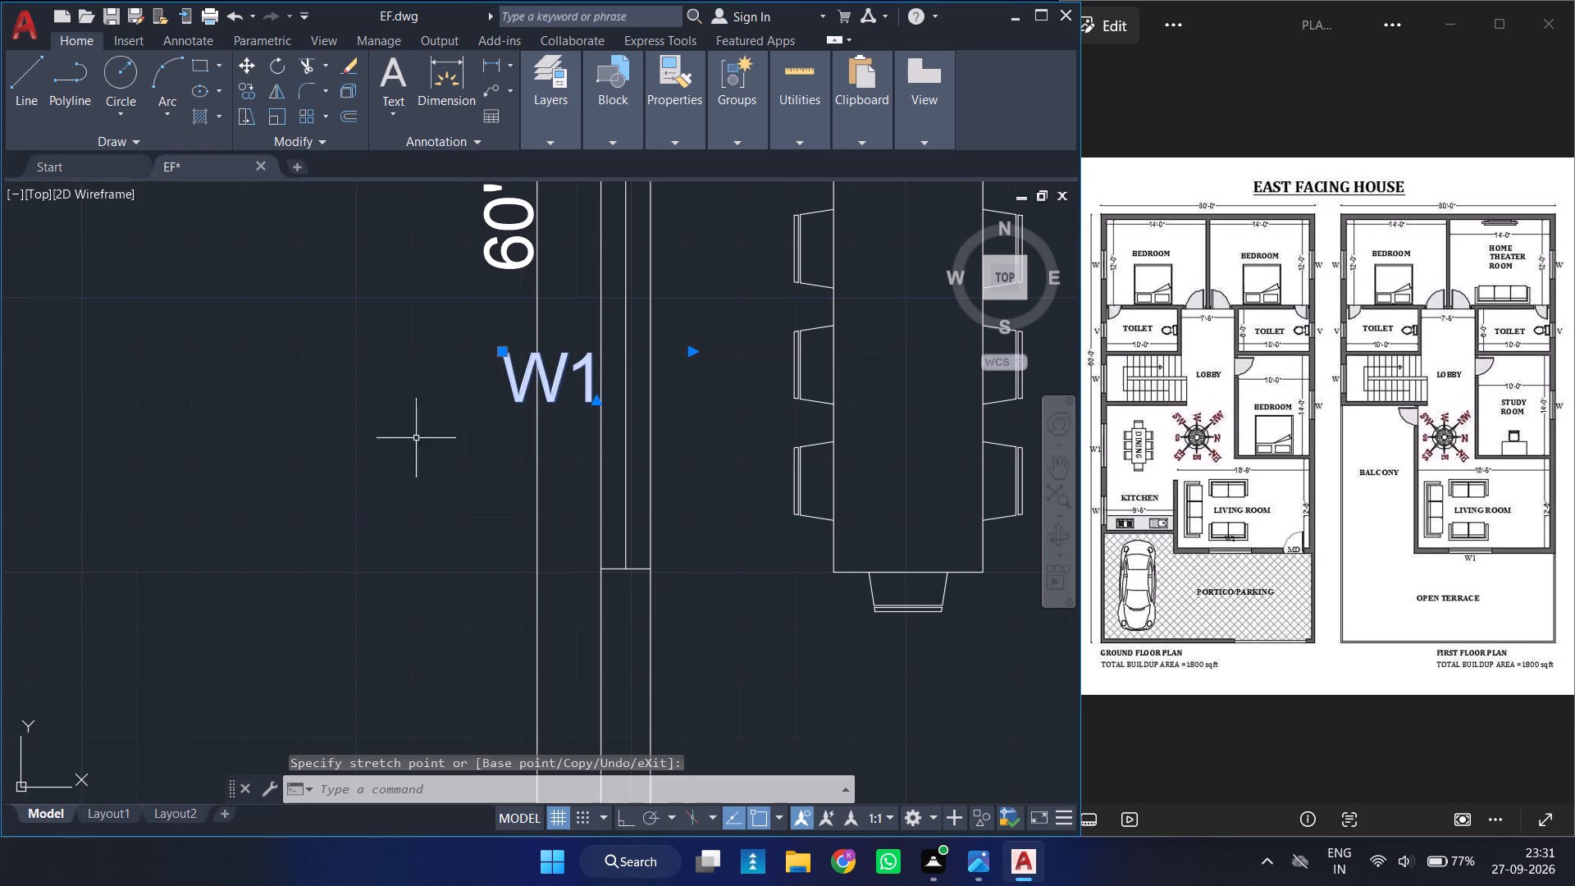
pyautogui.keyDown('ctrl'); pyautogui.scroll(-4, 306, 561); pyautogui.keyUp('ctrl')
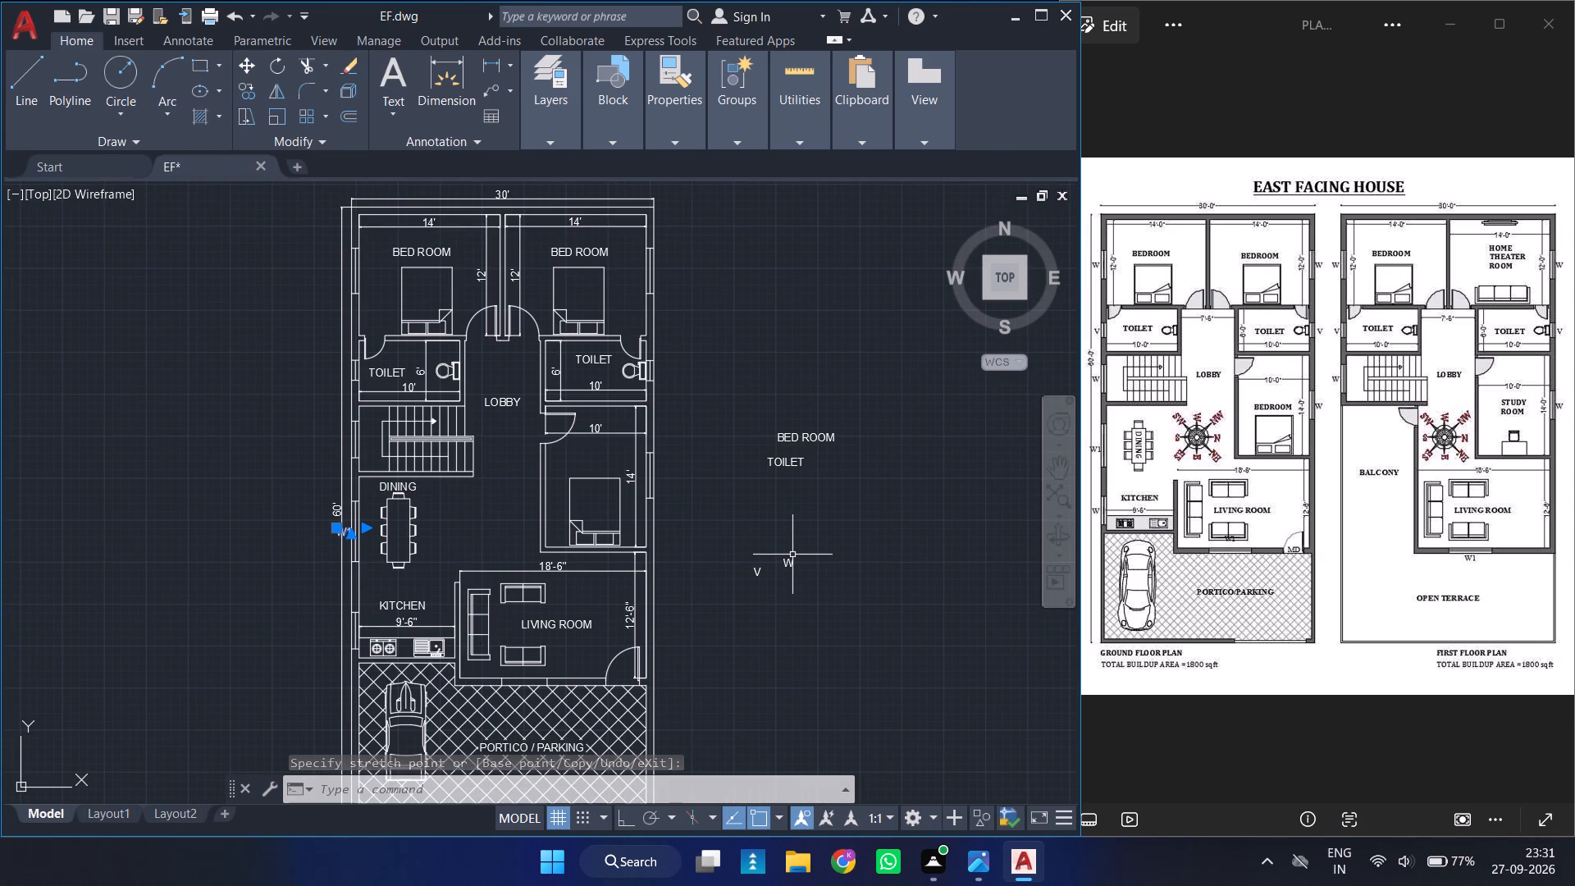
pyautogui.press('Escape')
# Copy the W label beside the upper-left bedroom's window and the staircase window on the left outer wall.
pyautogui.write('CO')
pyautogui.press('Return')
pyautogui.click(787, 561)
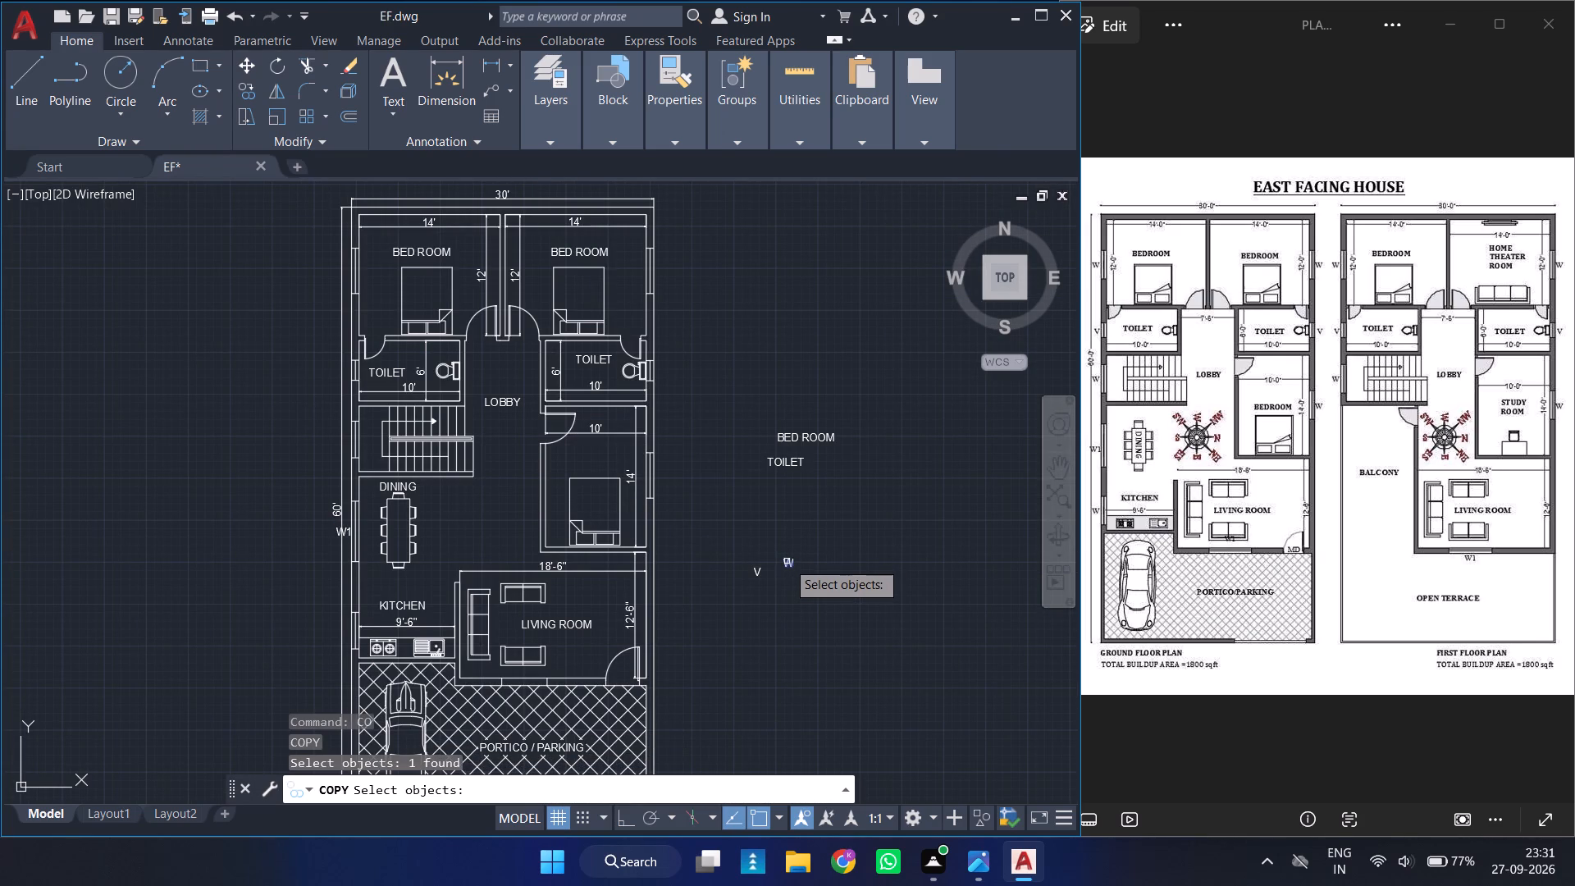
pyautogui.press('Return')
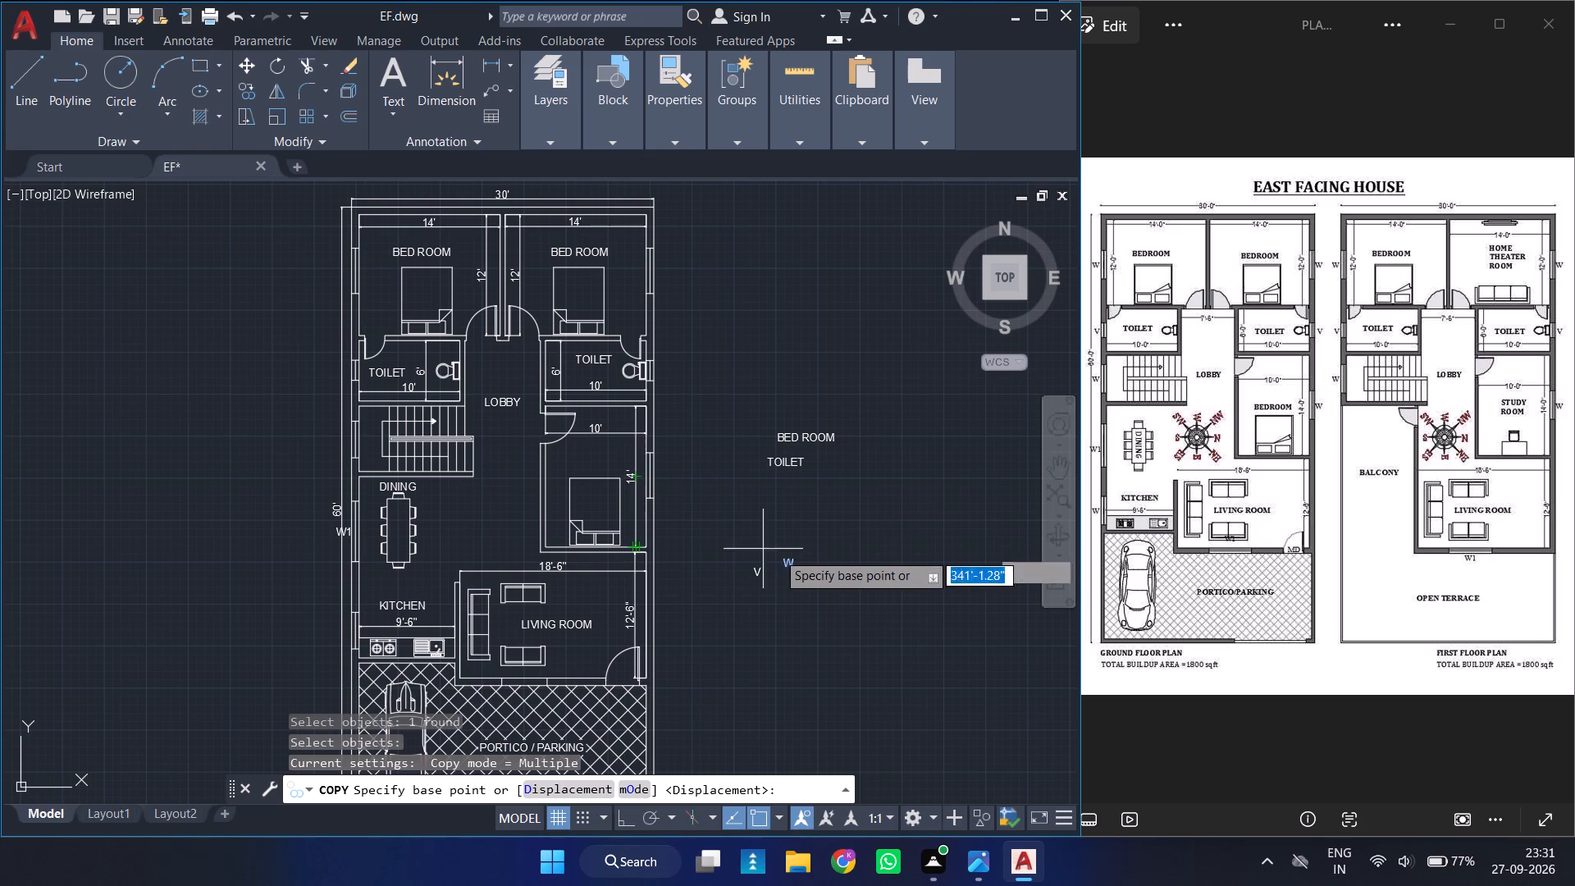
pyautogui.click(785, 559)
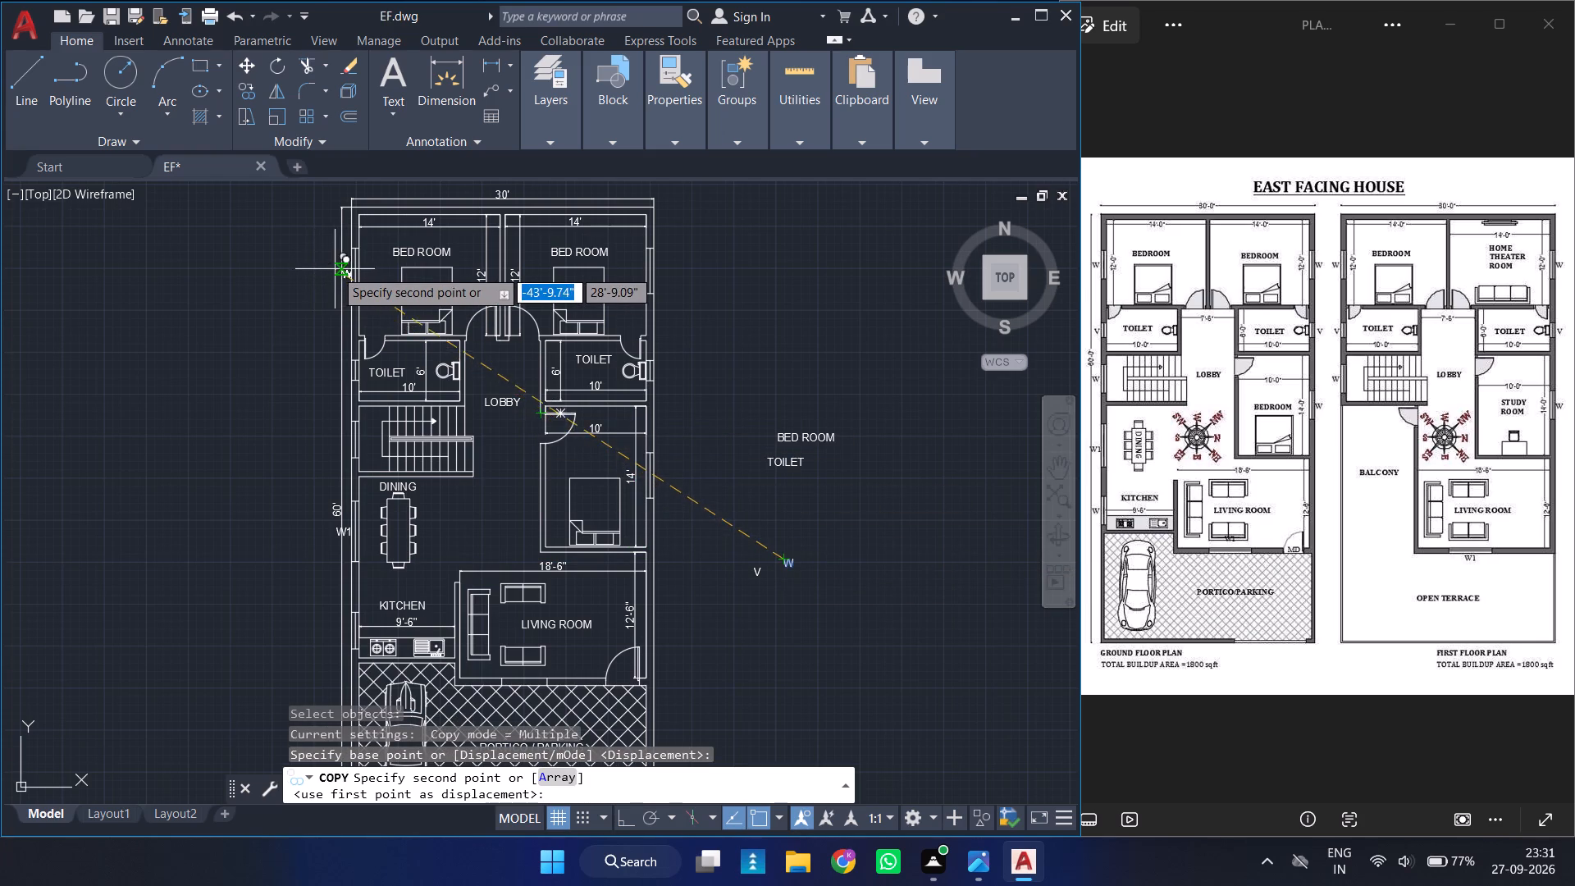
pyautogui.keyDown('ctrl'); pyautogui.scroll(3, 335, 269); pyautogui.keyUp('ctrl')
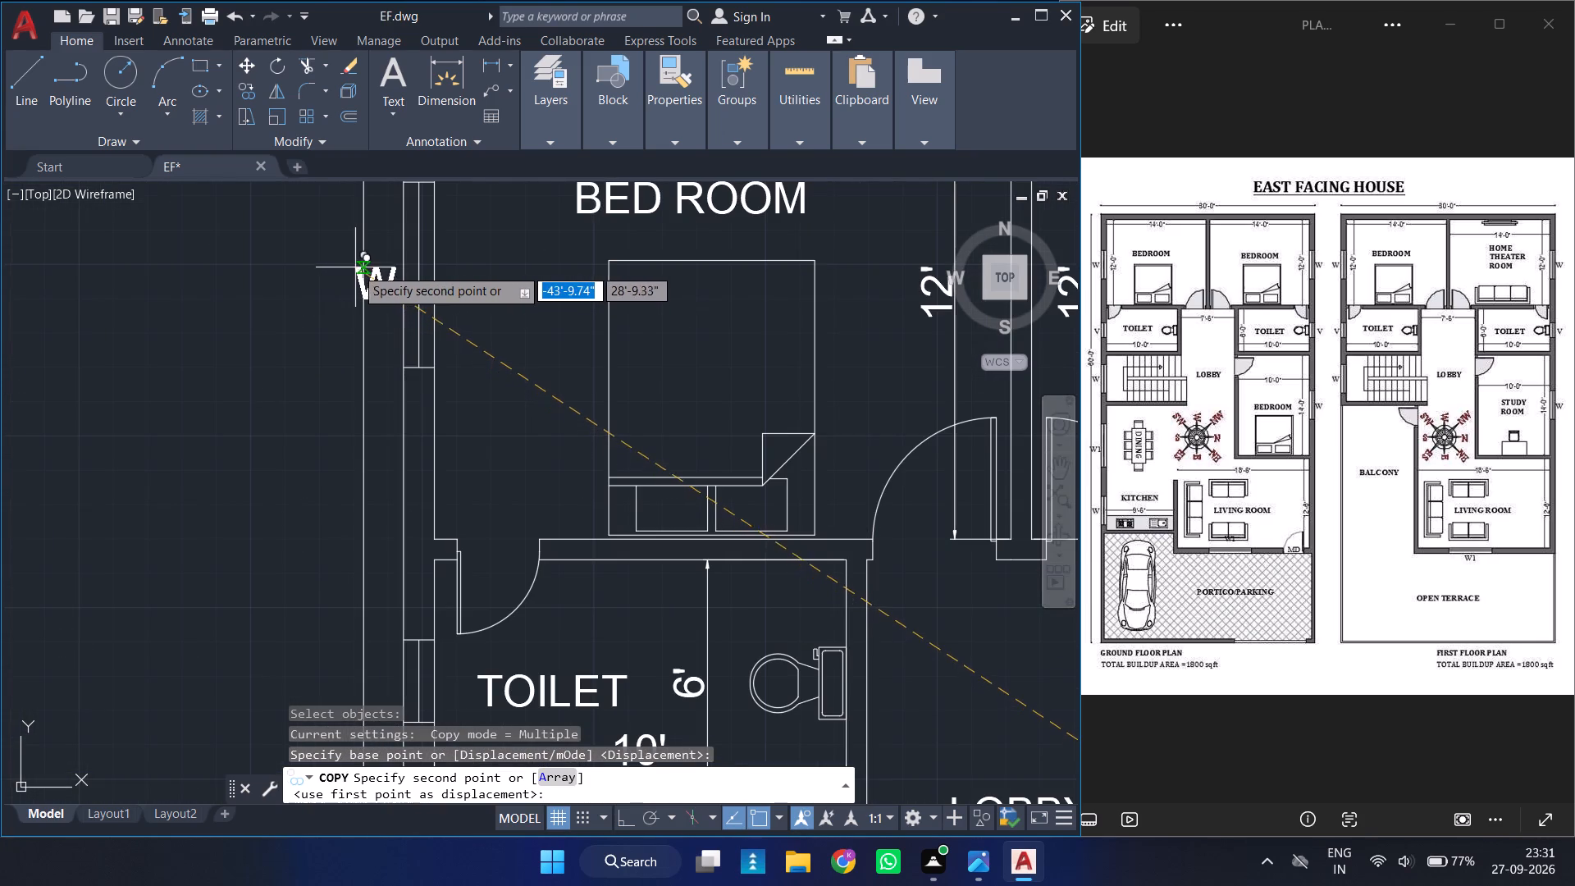
pyautogui.click(355, 267)
pyautogui.keyDown('ctrl'); pyautogui.scroll(-2, 349, 335); pyautogui.keyUp('ctrl')
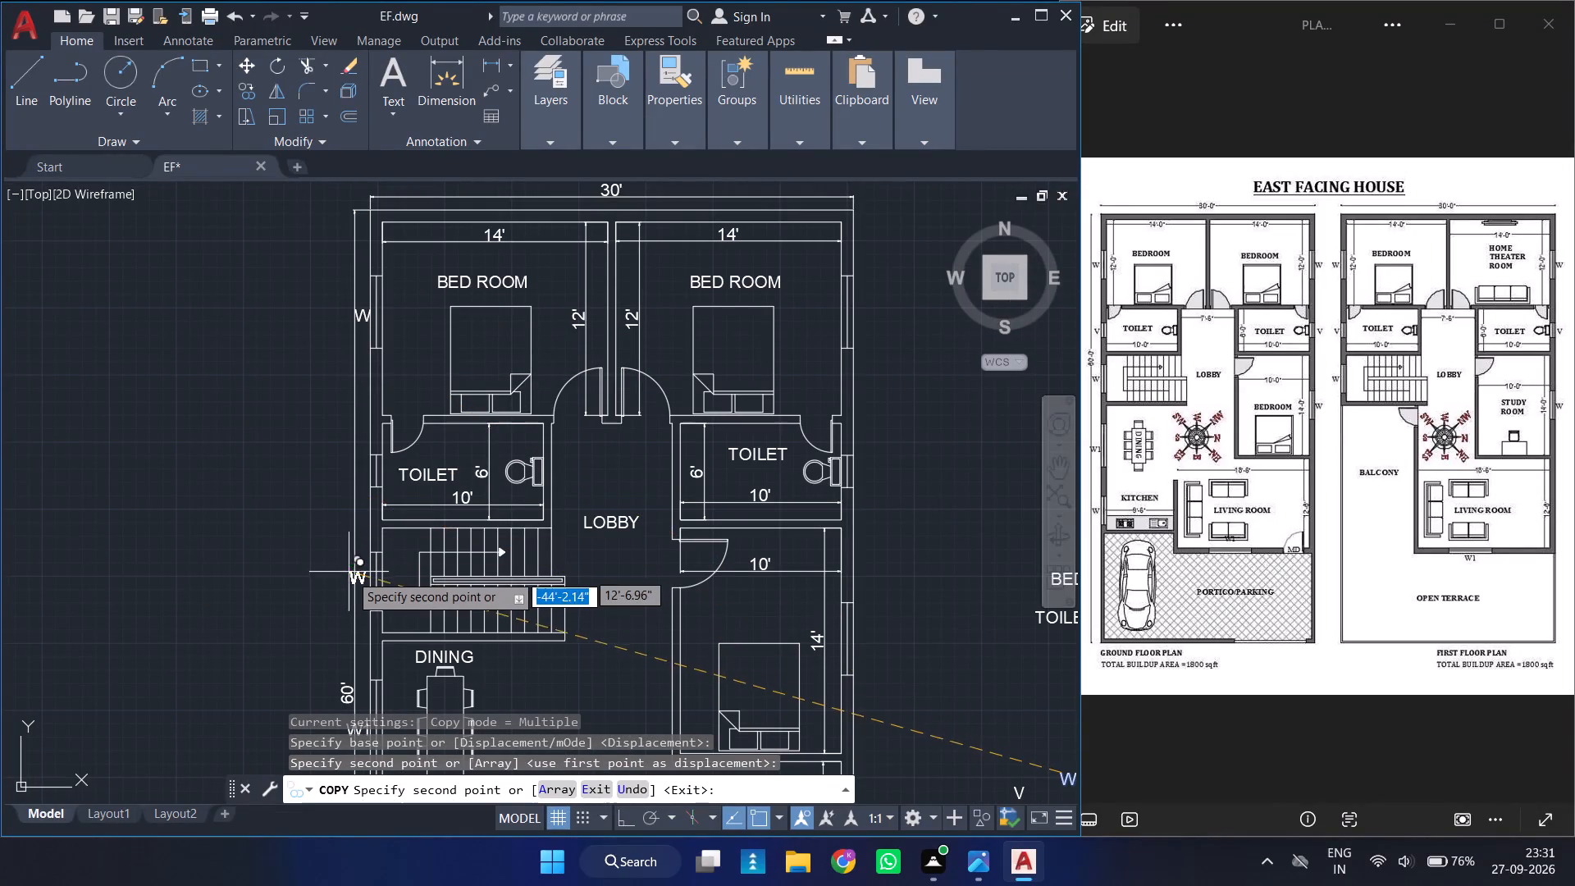
pyautogui.keyDown('ctrl'); pyautogui.scroll(2, 351, 578); pyautogui.keyUp('ctrl')
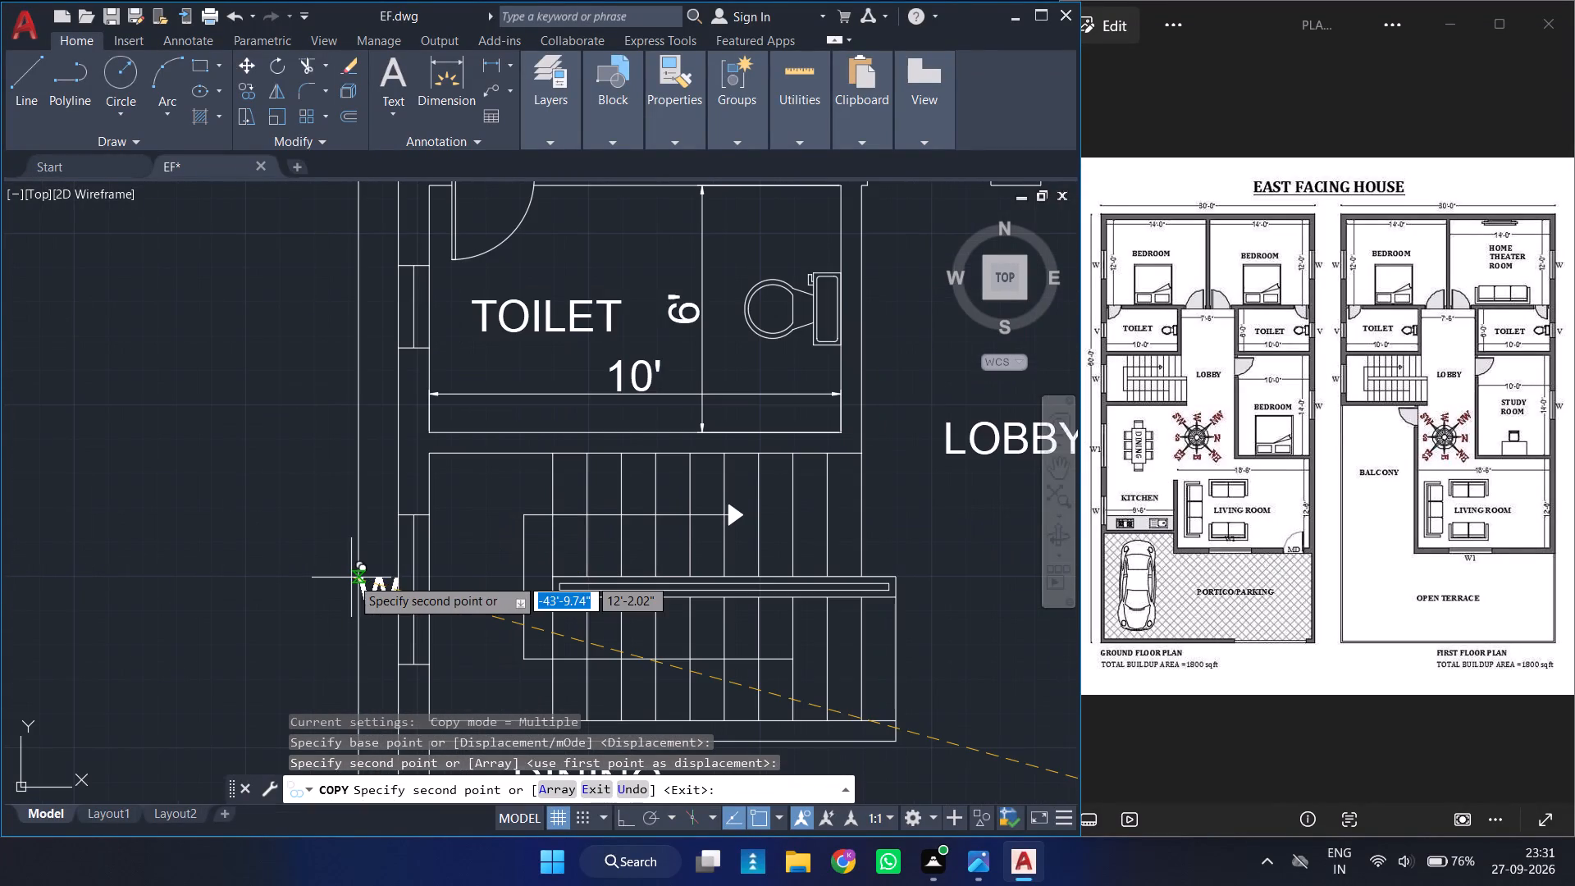
pyautogui.moveTo(340, 575); pyautogui.dragTo(587, 551)
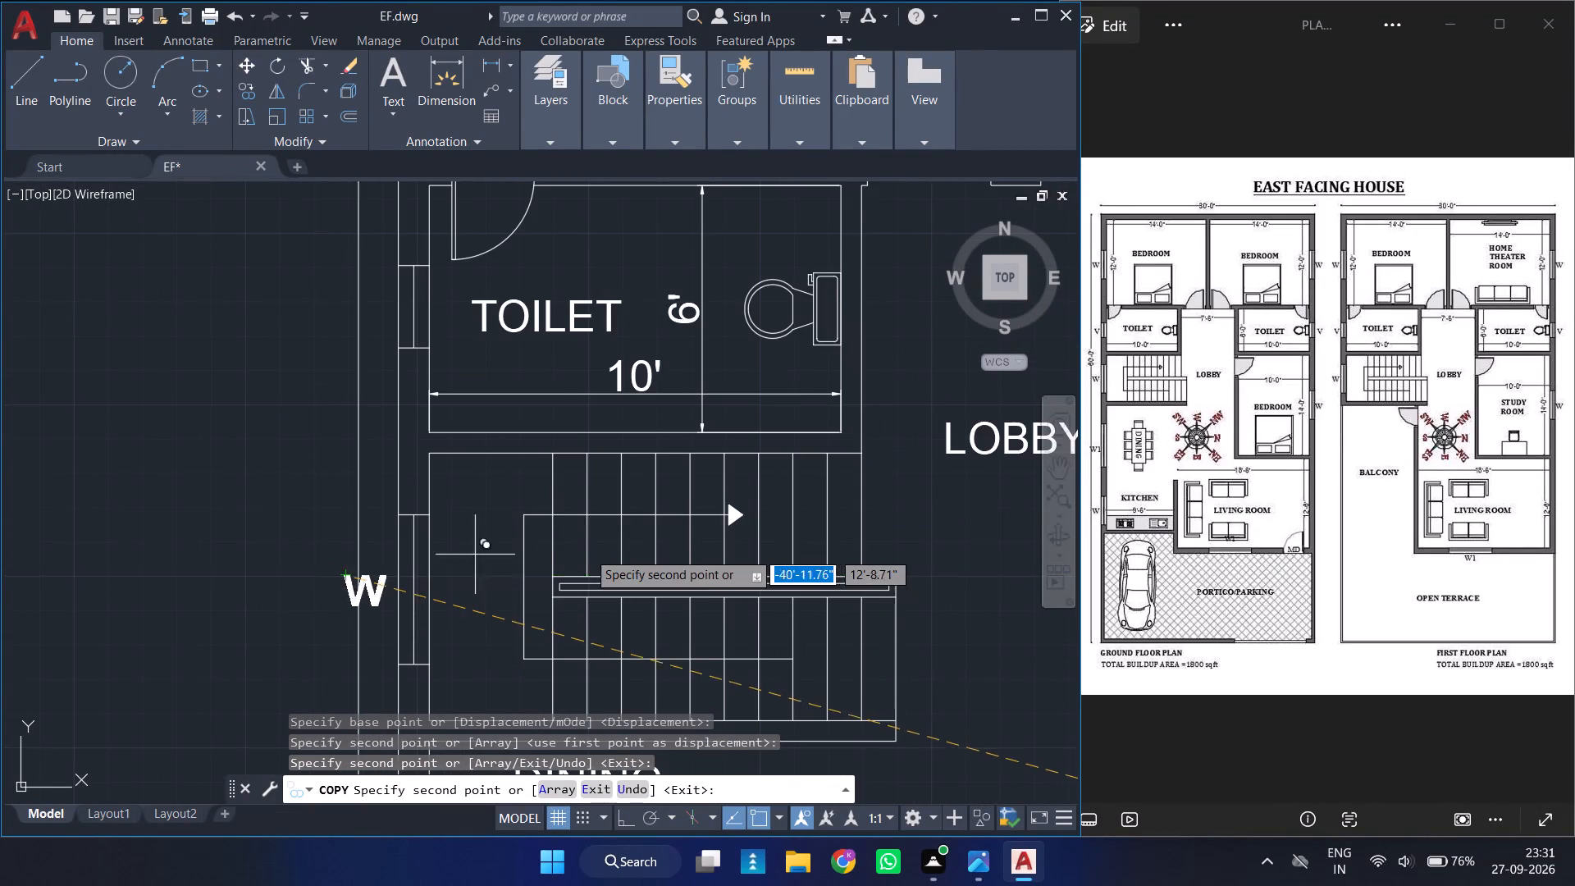
# Copy the W label beside the lower and upper bedroom windows on the plan's right outer wall.
pyautogui.keyDown('ctrl'); pyautogui.scroll(-5, 587, 551); pyautogui.keyUp('ctrl')
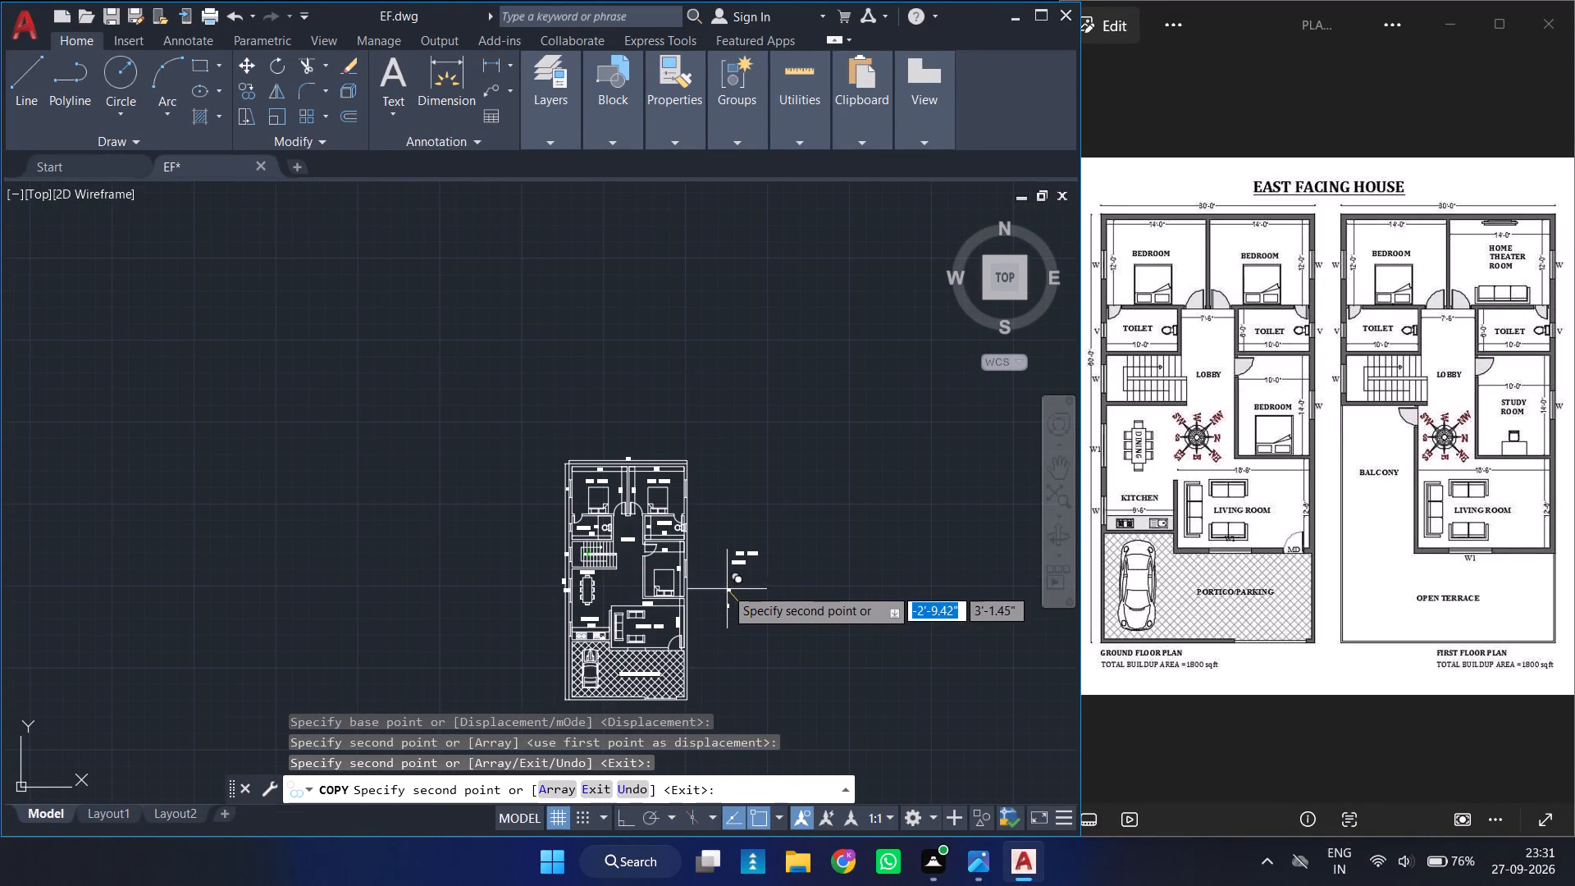
pyautogui.keyDown('ctrl'); pyautogui.scroll(5, 696, 581); pyautogui.keyUp('ctrl')
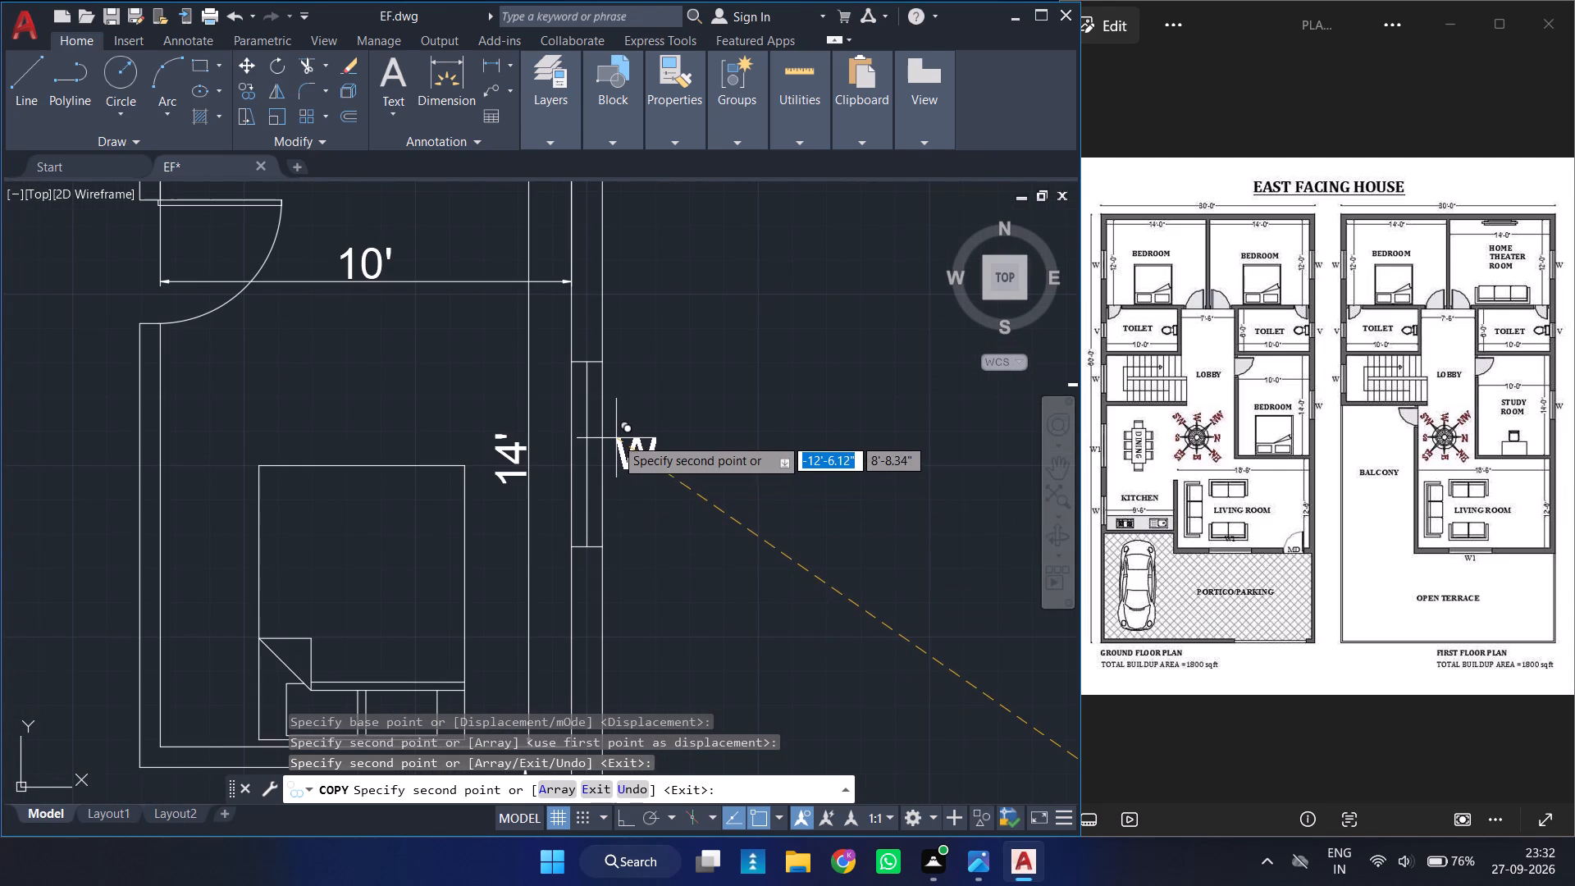
pyautogui.moveTo(614, 437); pyautogui.dragTo(719, 461)
pyautogui.keyDown('ctrl'); pyautogui.scroll(-3, 719, 461); pyautogui.keyUp('ctrl')
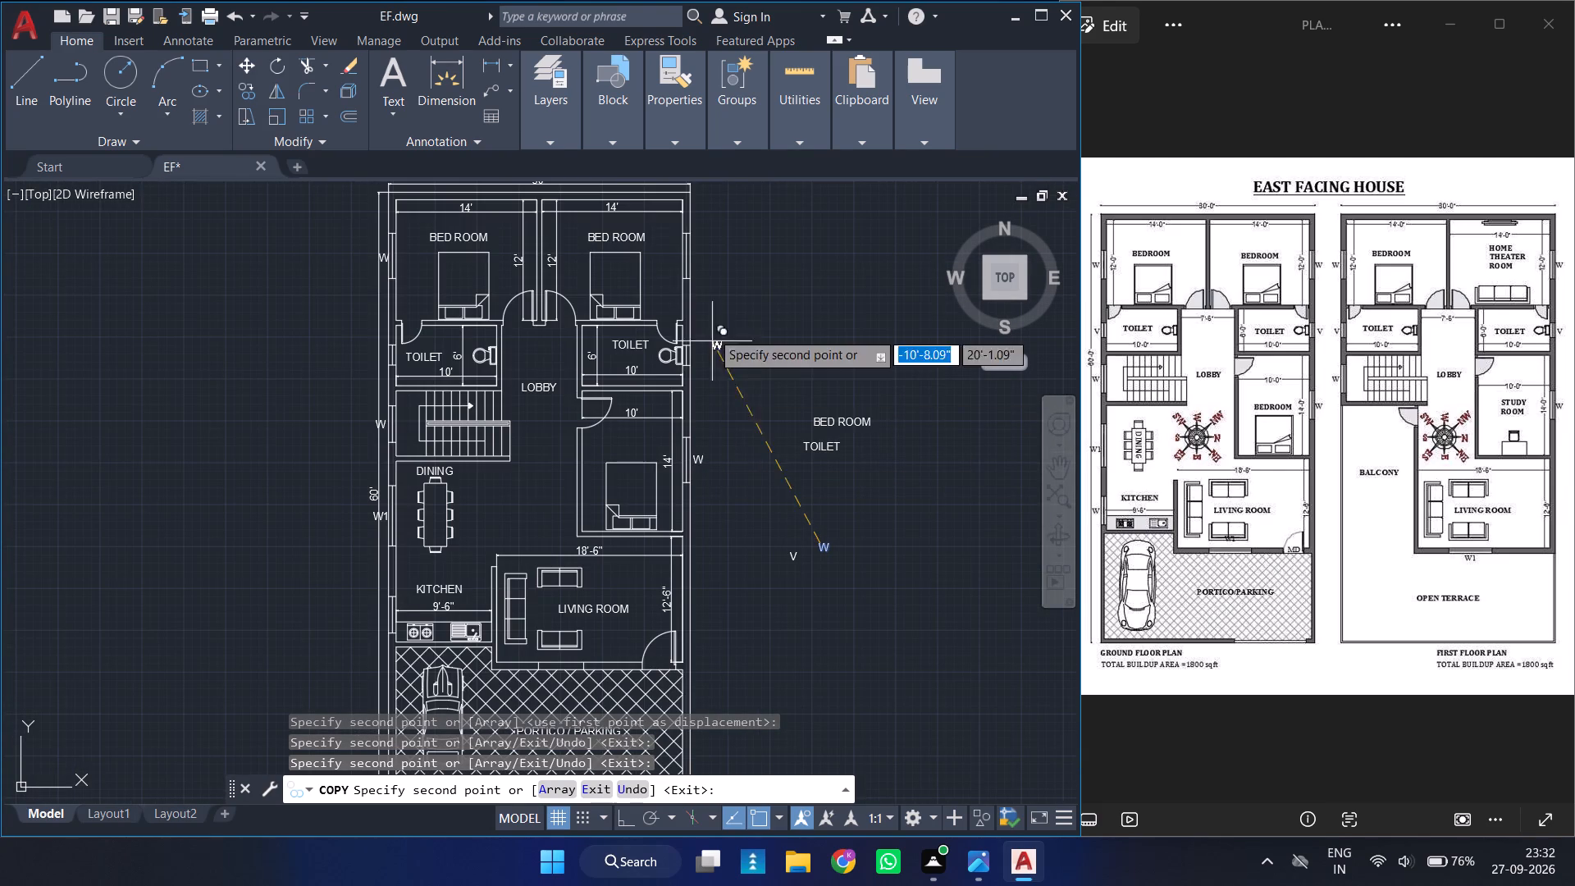
pyautogui.keyDown('ctrl'); pyautogui.scroll(5, 706, 240); pyautogui.keyUp('ctrl')
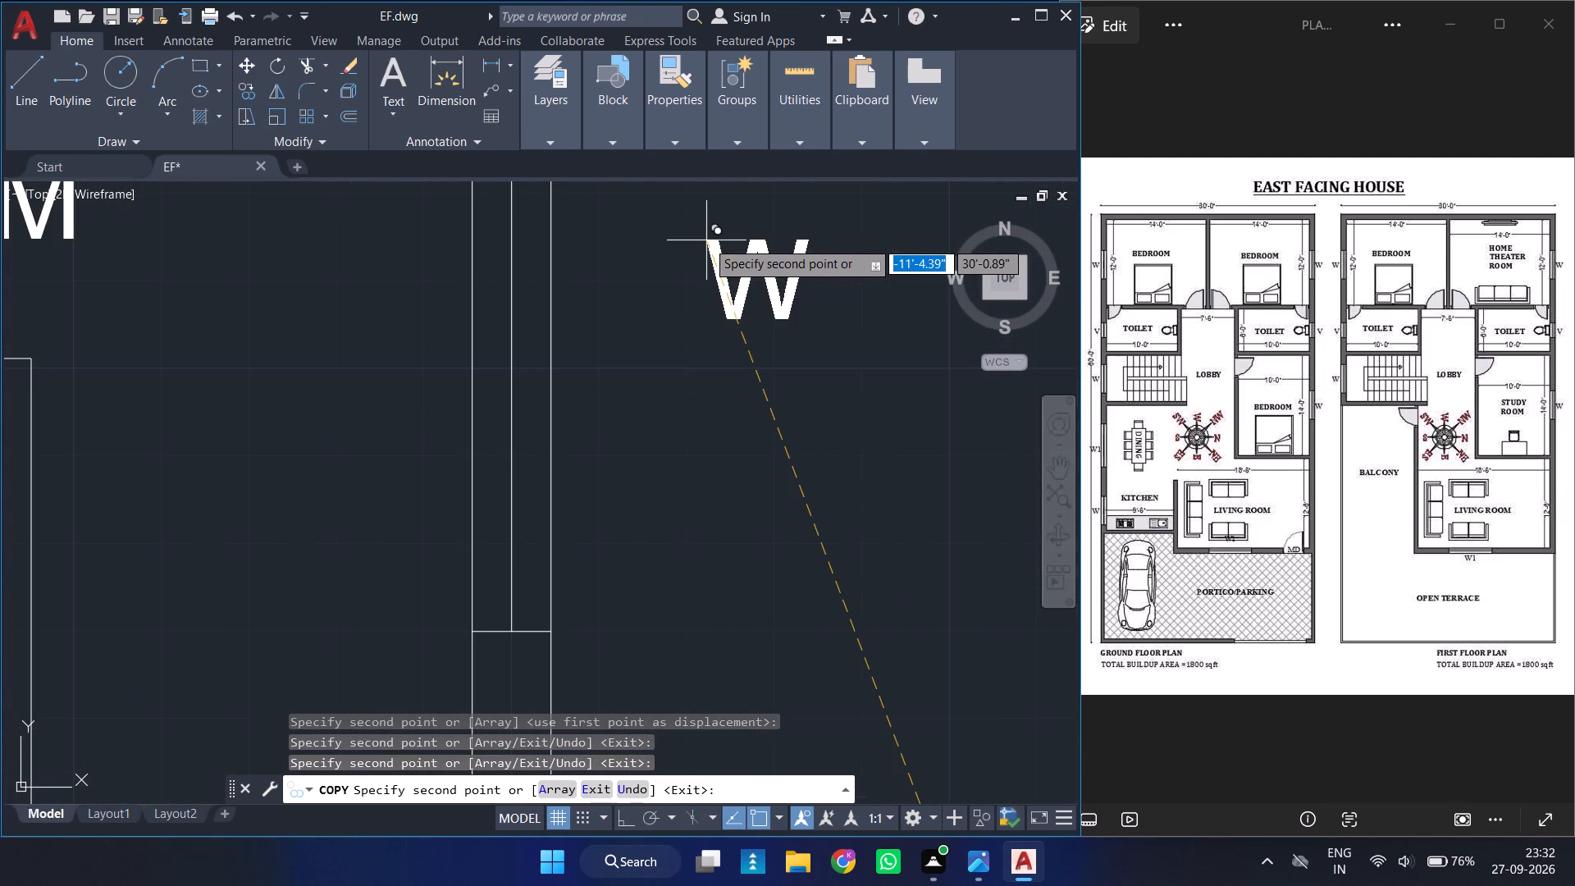
pyautogui.click(586, 312)
pyautogui.keyDown('ctrl'); pyautogui.scroll(-2, 701, 355); pyautogui.keyUp('ctrl')
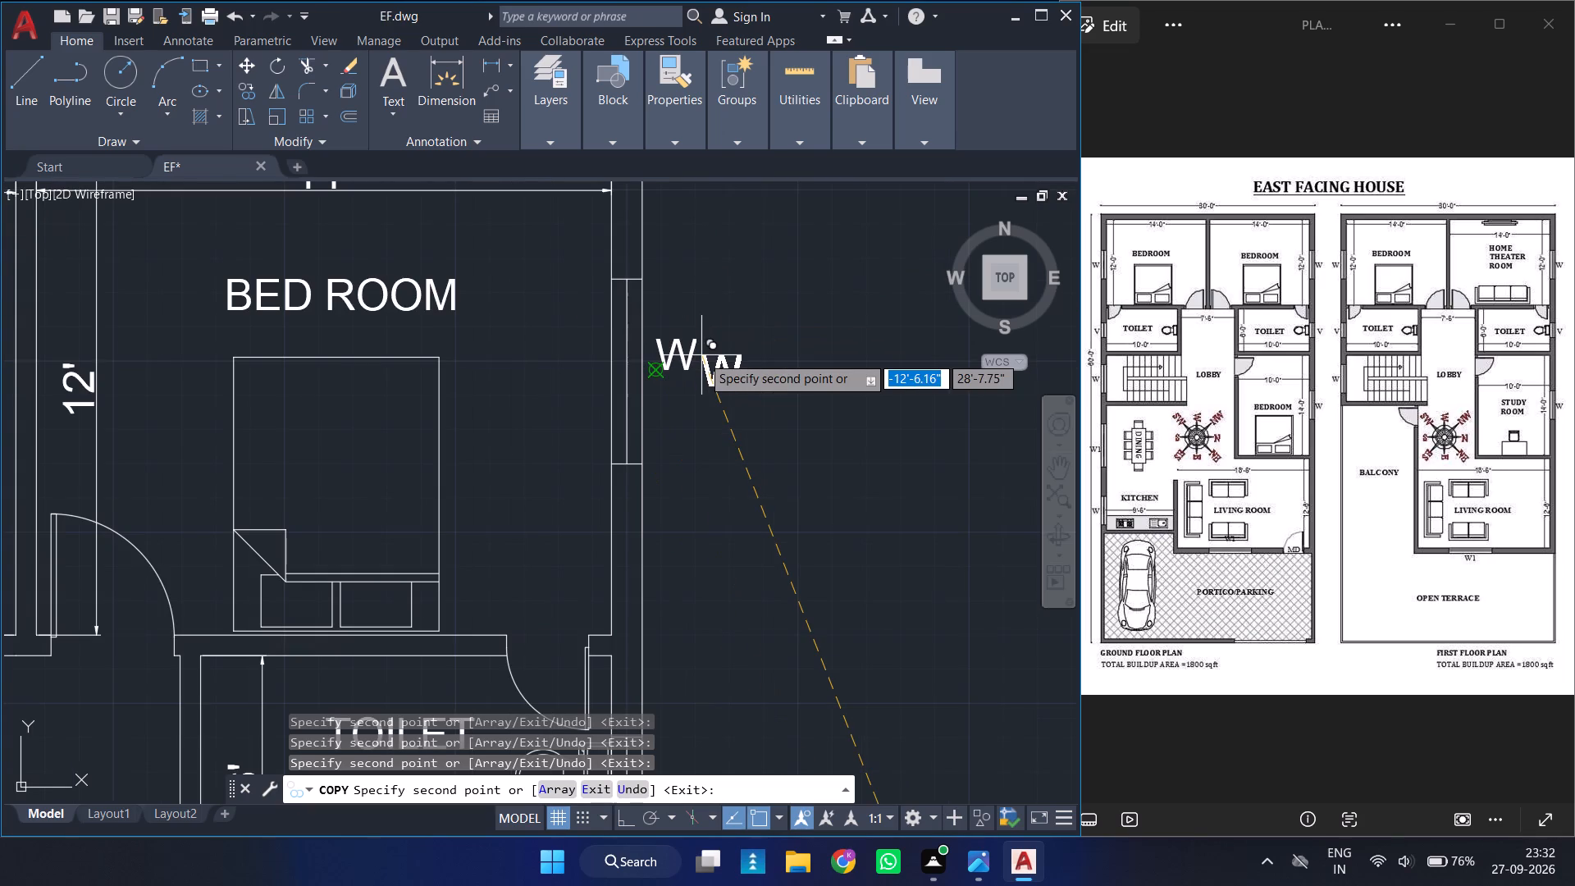
# Copy the W label beside the kitchen window on the plan's left outer wall.
pyautogui.keyDown('ctrl'); pyautogui.scroll(-1, 701, 355); pyautogui.keyUp('ctrl')
pyautogui.keyDown('ctrl'); pyautogui.scroll(-2, 831, 391); pyautogui.keyUp('ctrl')
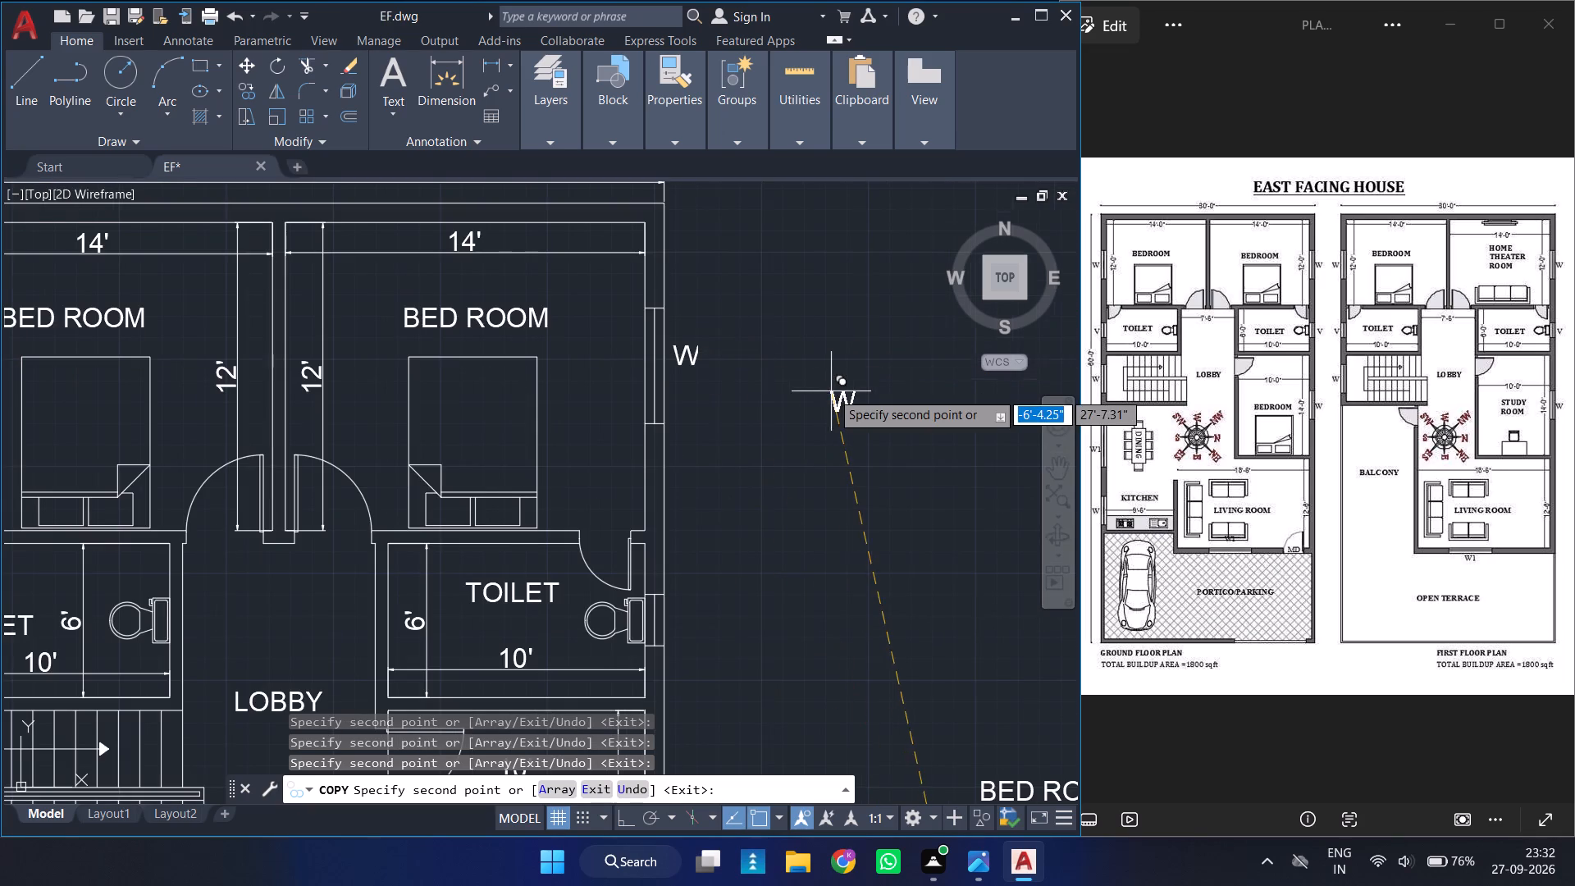
pyautogui.keyDown('ctrl'); pyautogui.scroll(-2, 831, 391); pyautogui.keyUp('ctrl')
pyautogui.keyDown('ctrl'); pyautogui.scroll(-3, 678, 524); pyautogui.keyUp('ctrl')
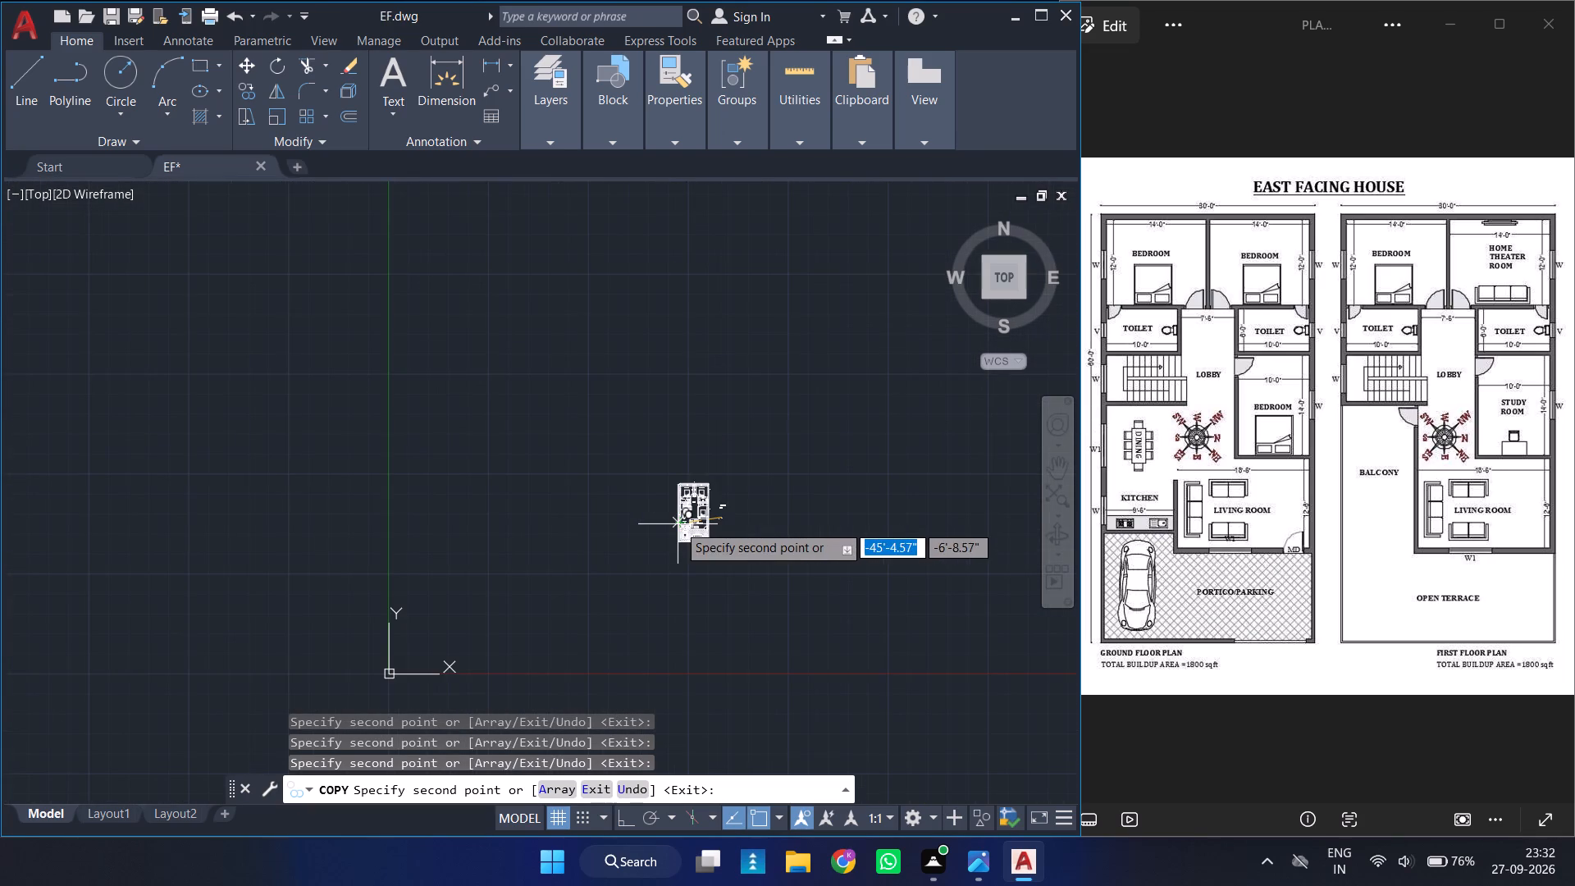
pyautogui.keyDown('ctrl'); pyautogui.scroll(-3, 678, 524); pyautogui.keyUp('ctrl')
pyautogui.keyDown('ctrl'); pyautogui.scroll(2, 678, 524); pyautogui.keyUp('ctrl')
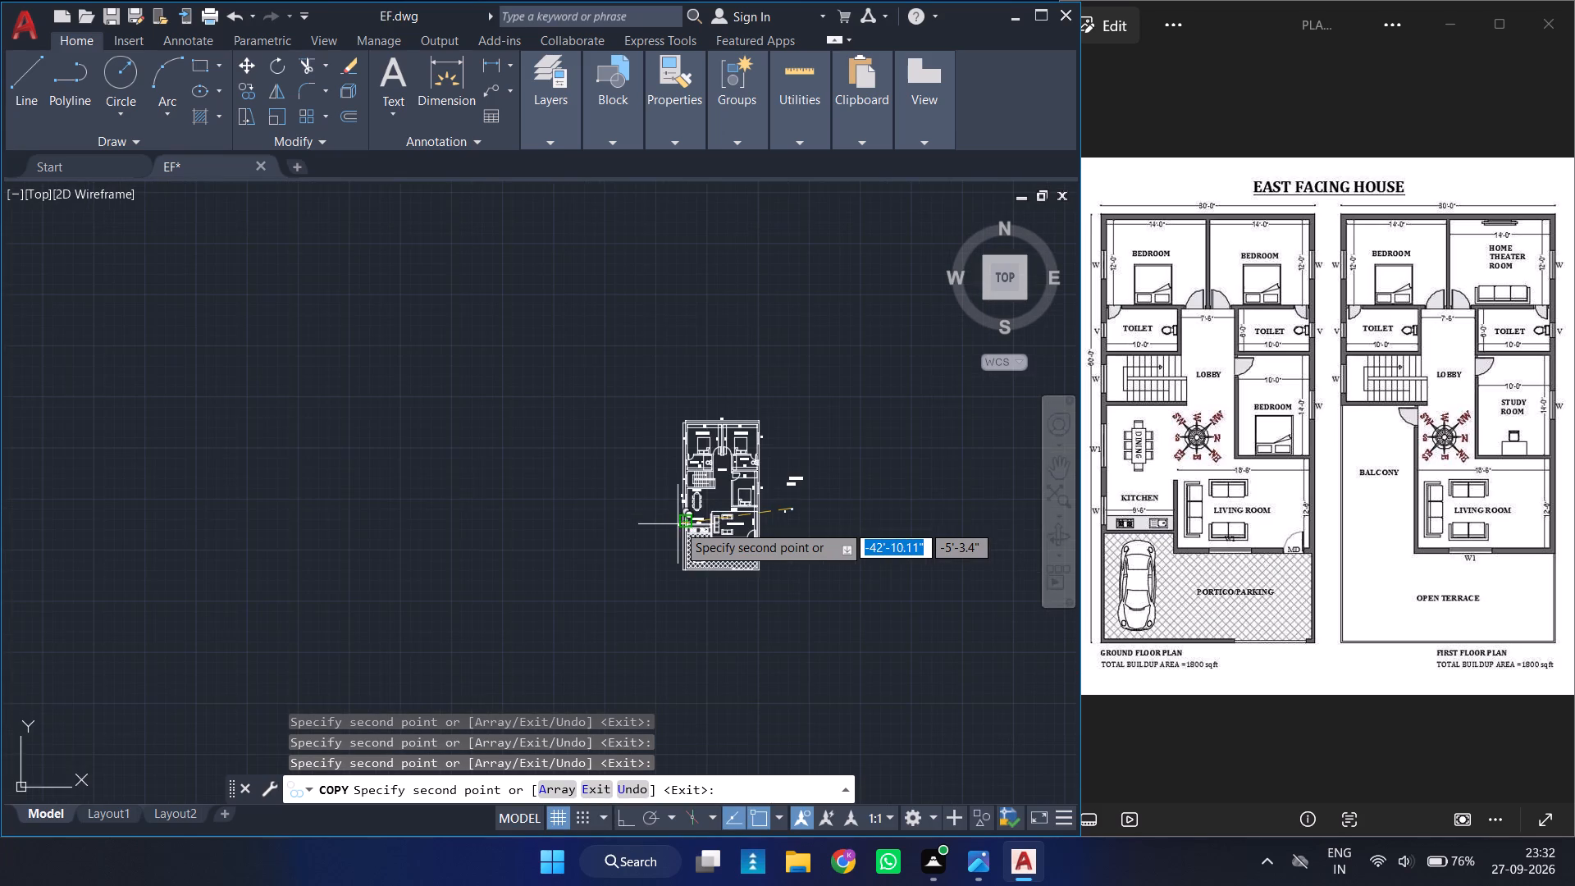
pyautogui.keyDown('ctrl'); pyautogui.scroll(-2, 678, 524); pyautogui.keyUp('ctrl')
pyautogui.keyDown('ctrl'); pyautogui.scroll(5, 678, 524); pyautogui.keyUp('ctrl')
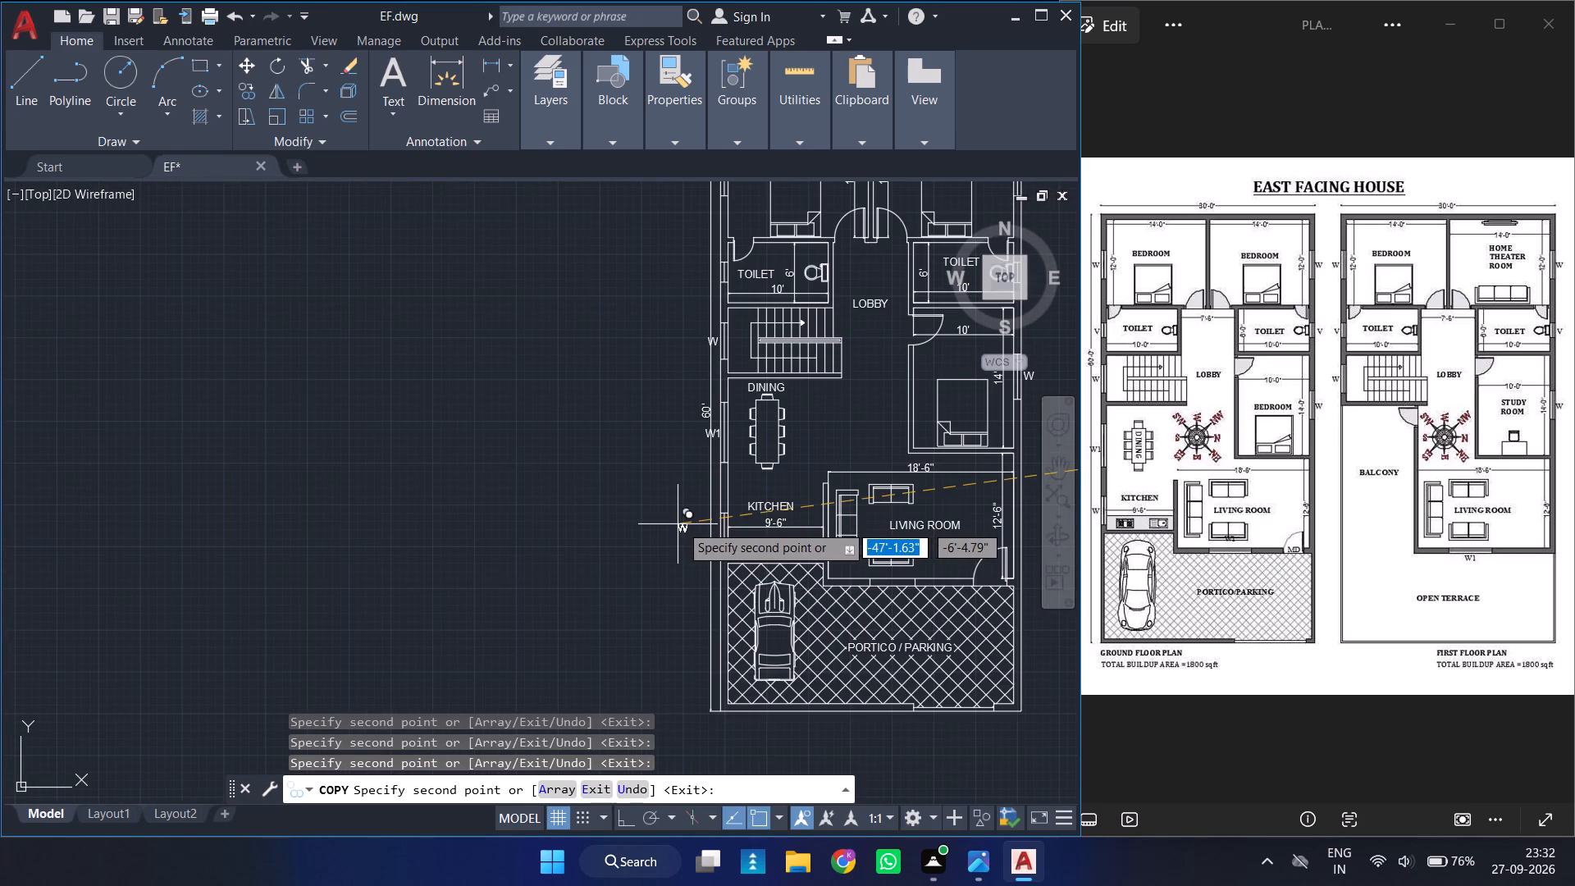
pyautogui.keyDown('ctrl'); pyautogui.scroll(3, 705, 536); pyautogui.keyUp('ctrl')
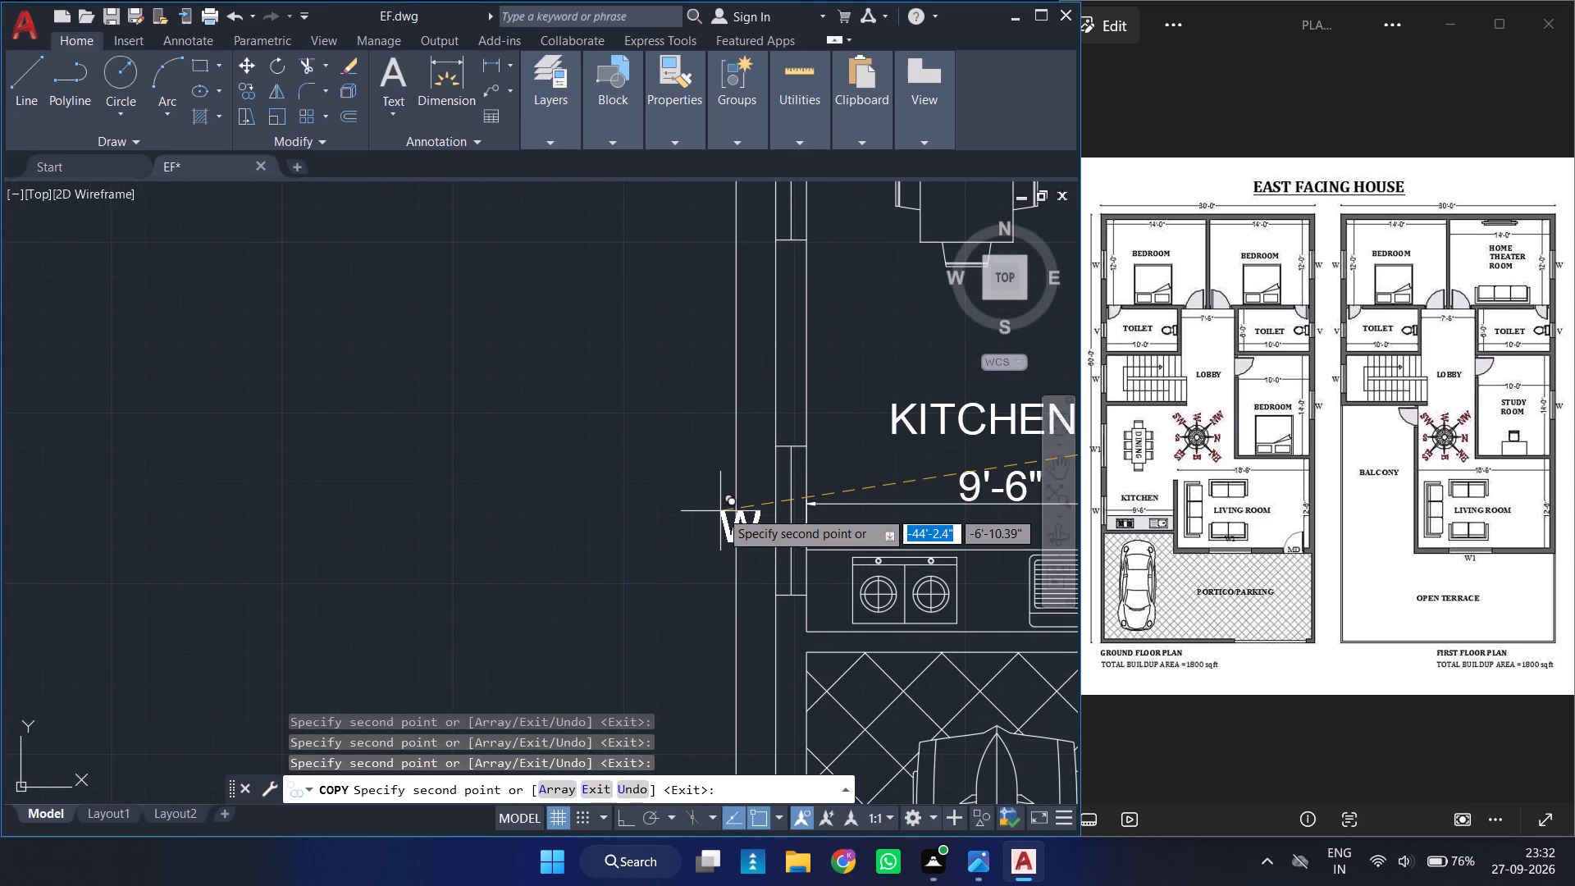
pyautogui.click(720, 510)
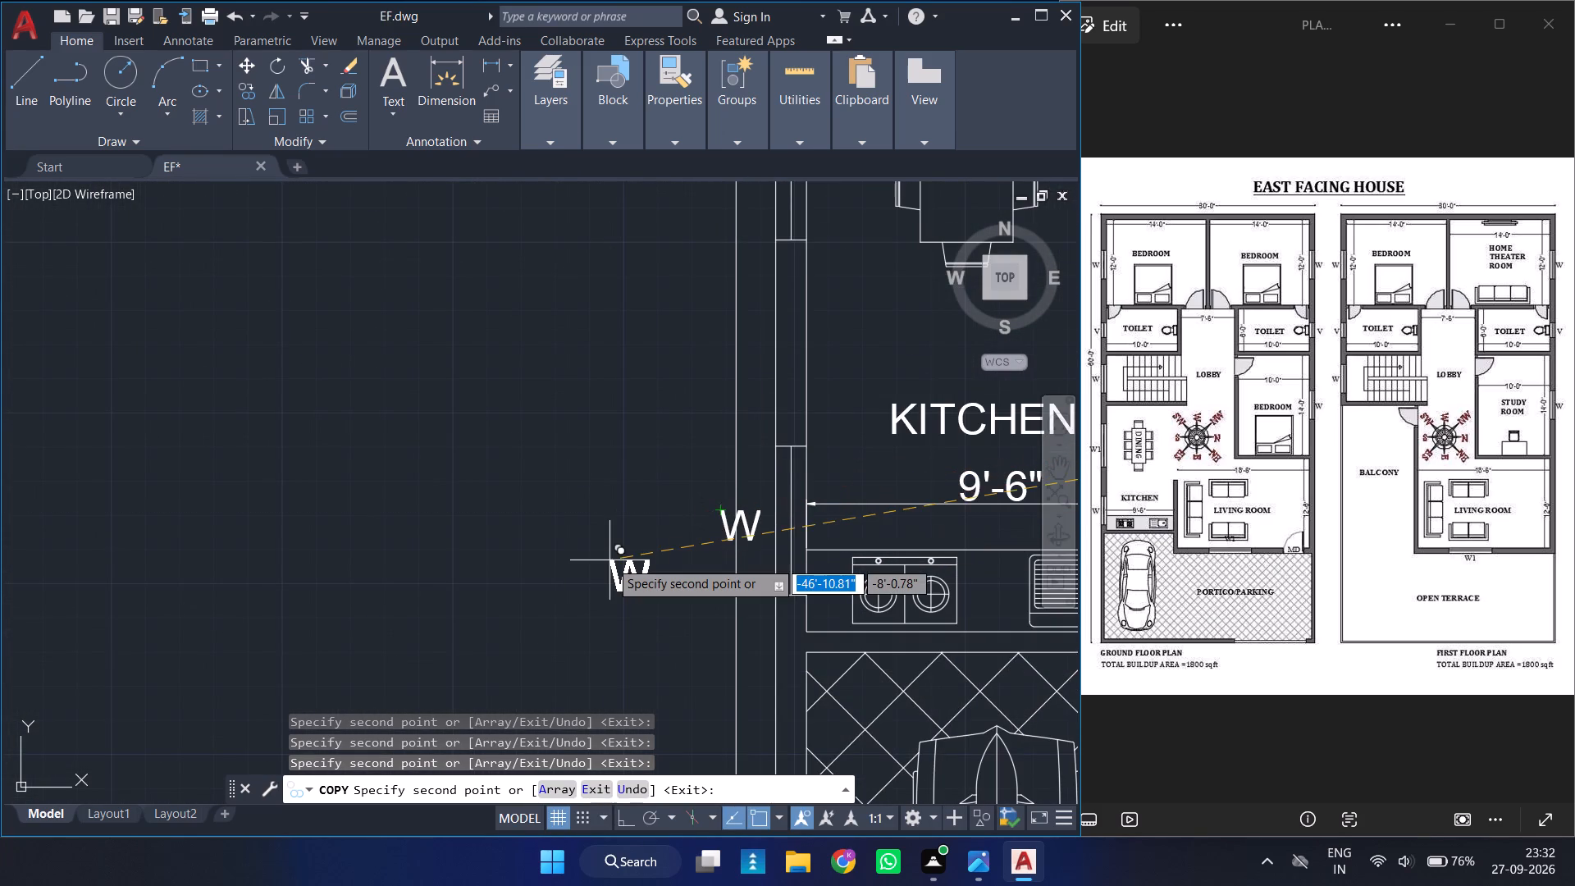
pyautogui.press('Escape')
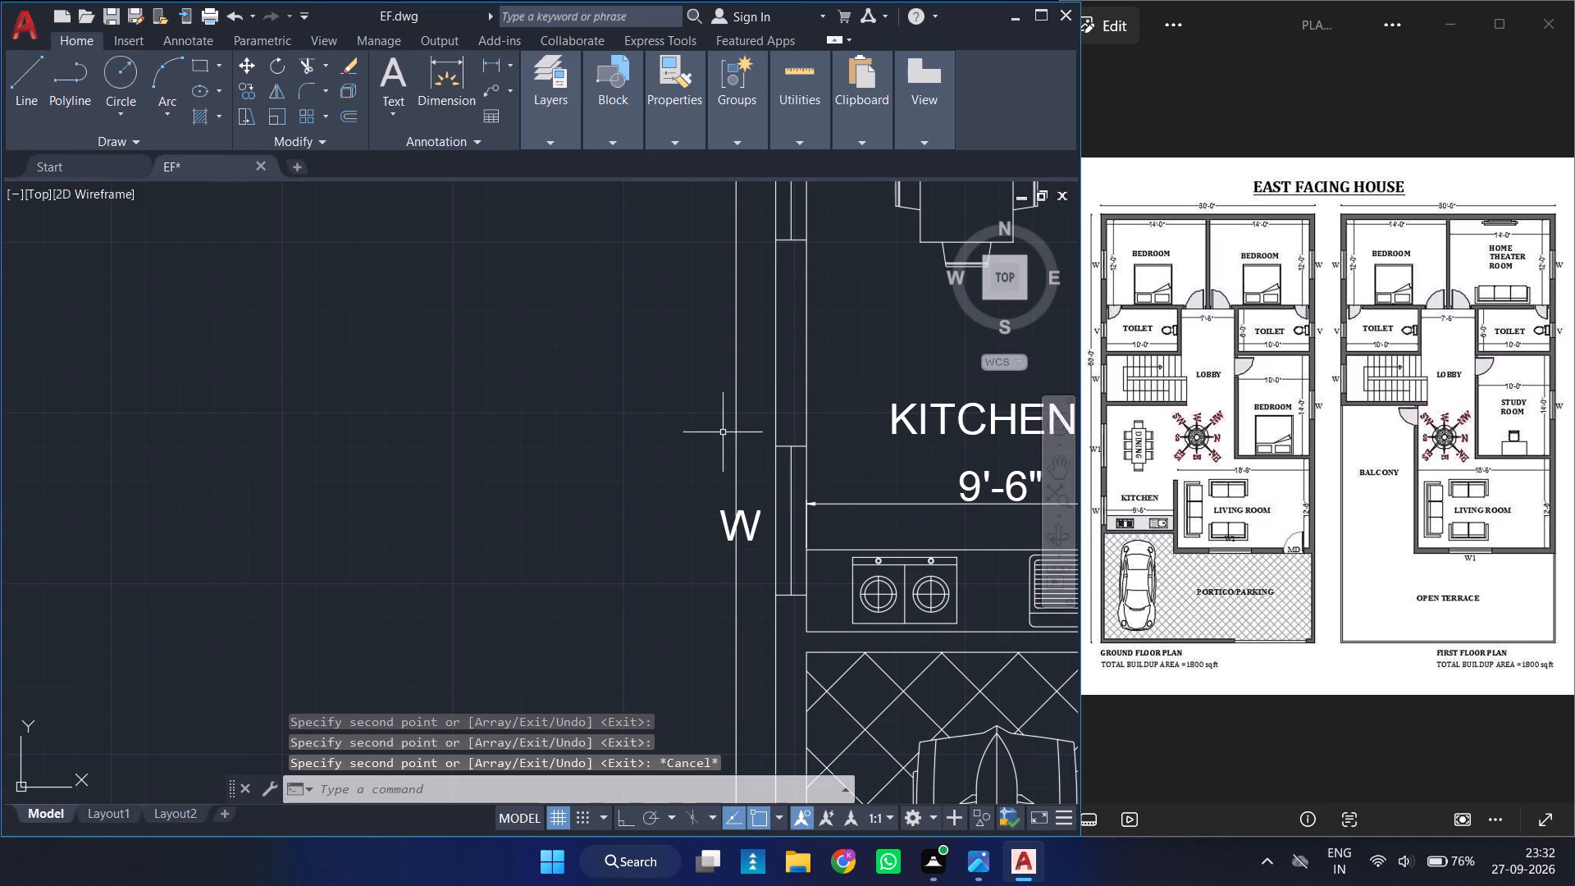
# Move the 60' overall dimension line outward from the plan's left outer wall, clear of the window labels.
pyautogui.click(733, 434)
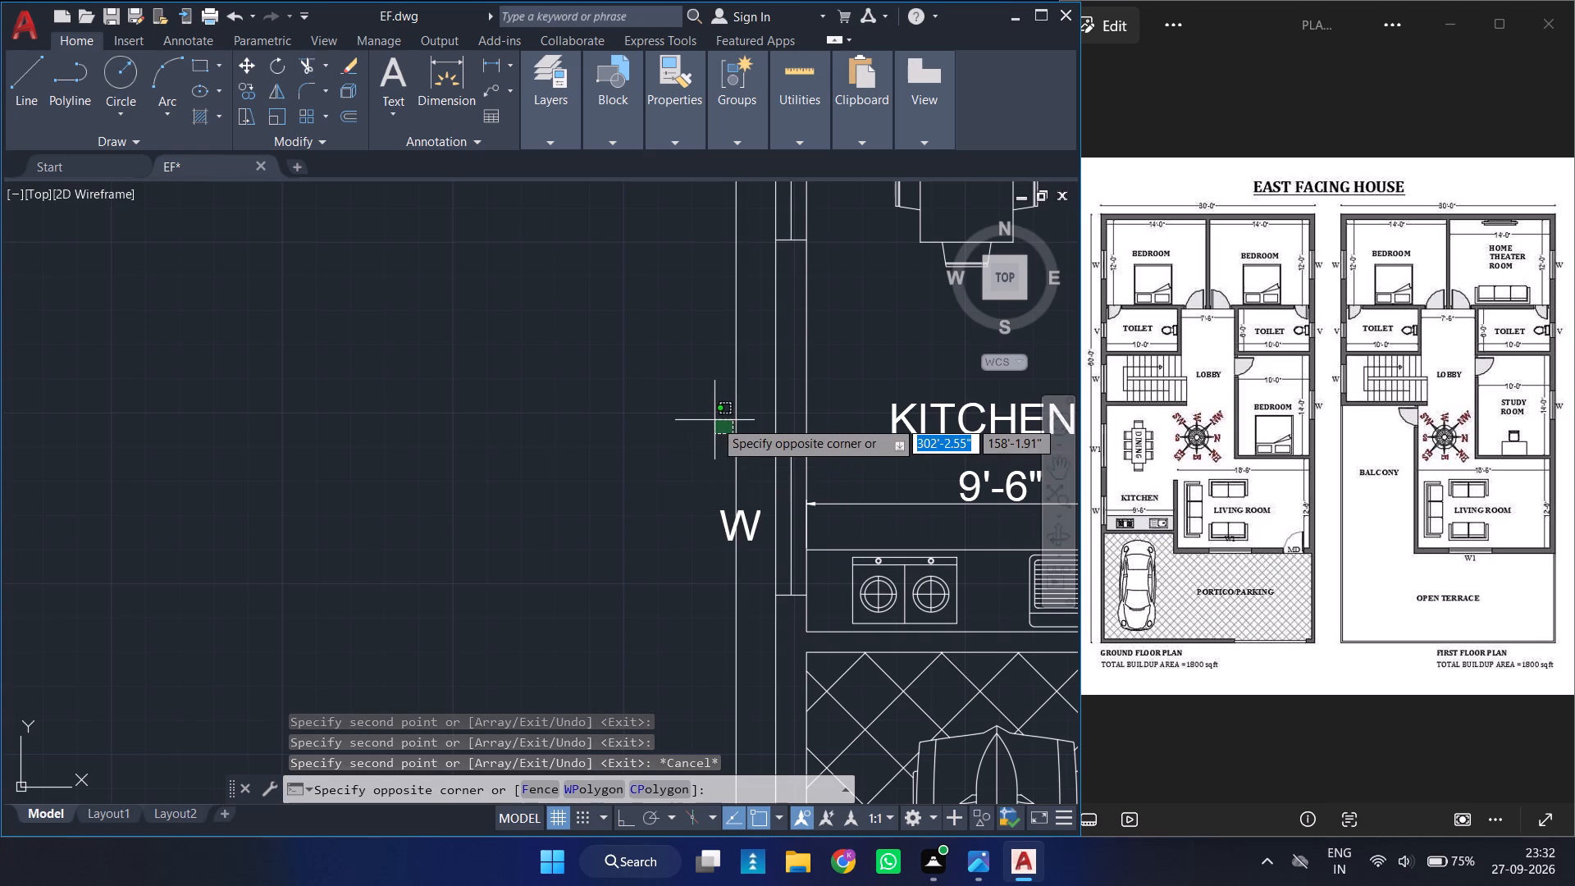
pyautogui.click(714, 420)
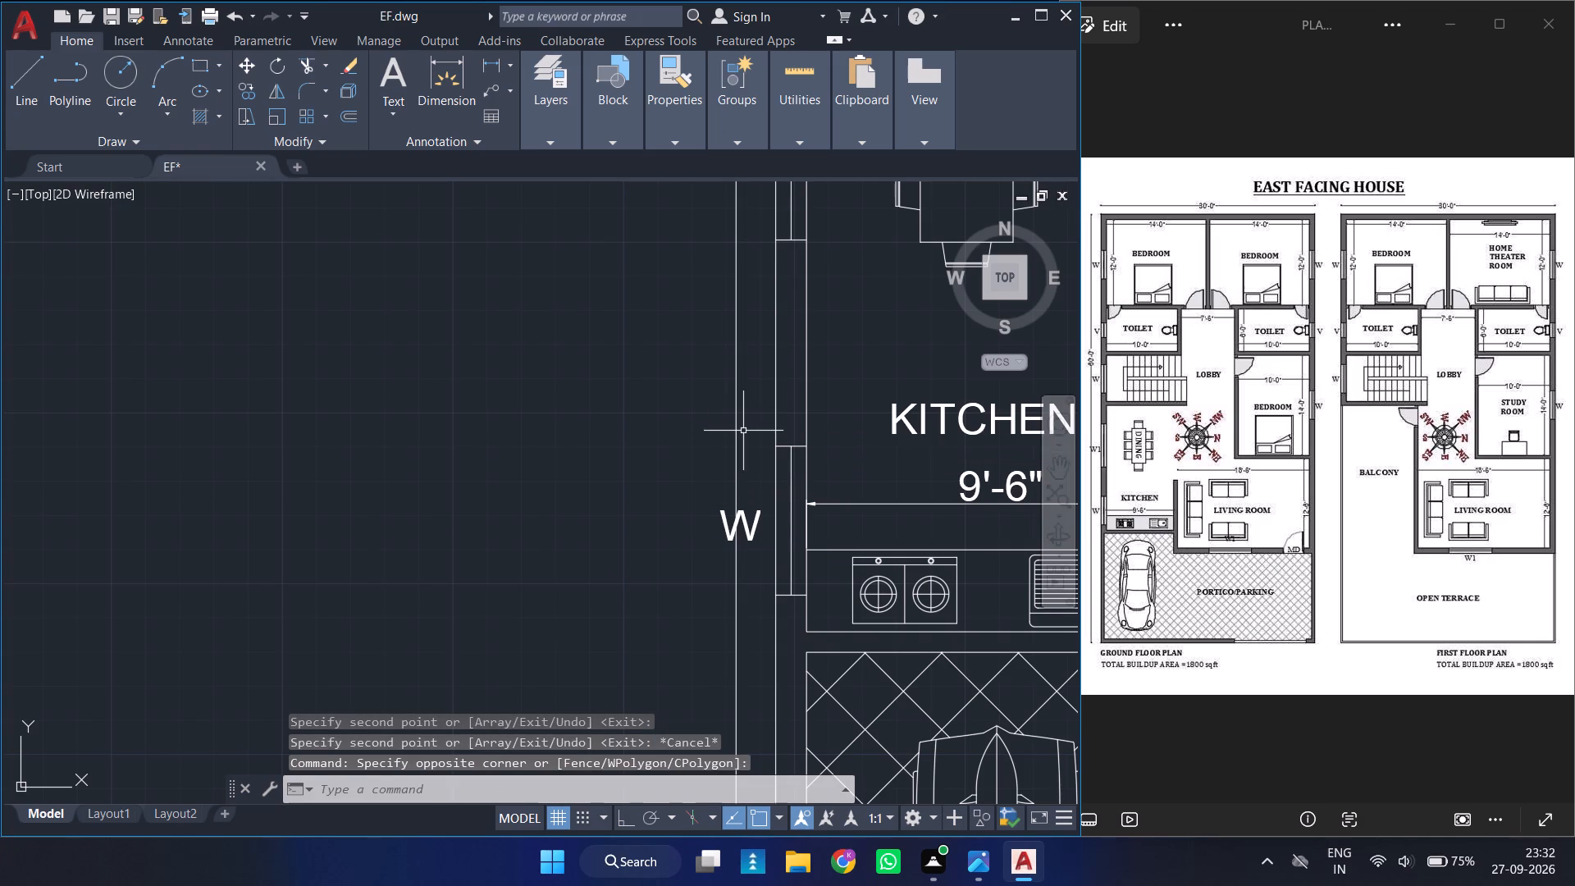
pyautogui.click(737, 432)
pyautogui.keyDown('ctrl'); pyautogui.scroll(-1, 741, 444); pyautogui.keyUp('ctrl')
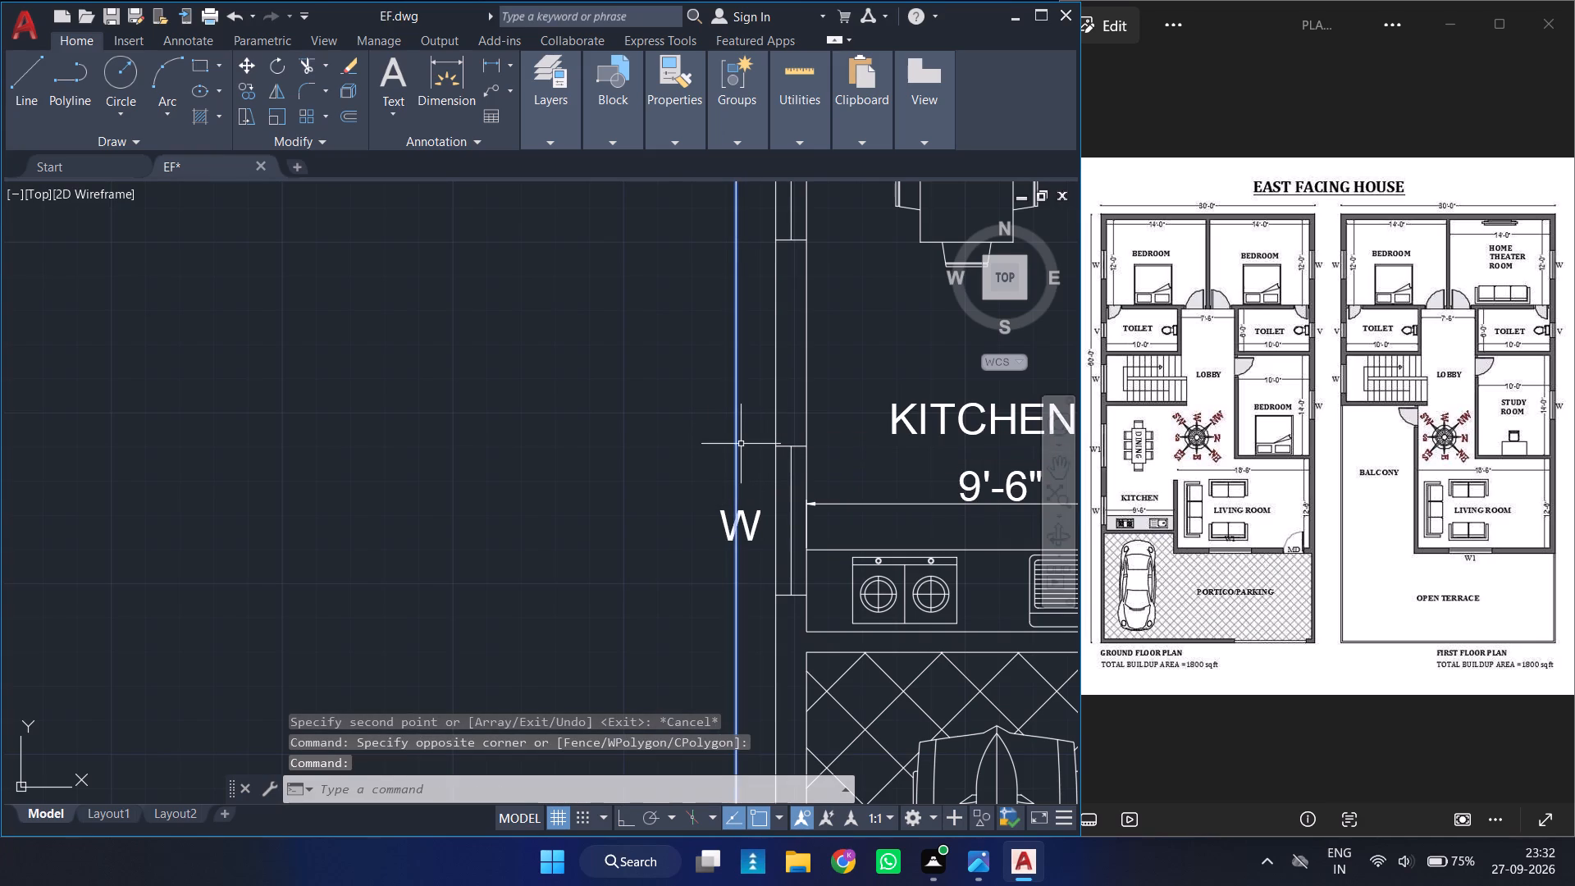
pyautogui.keyDown('ctrl'); pyautogui.scroll(-2, 733, 408); pyautogui.keyUp('ctrl')
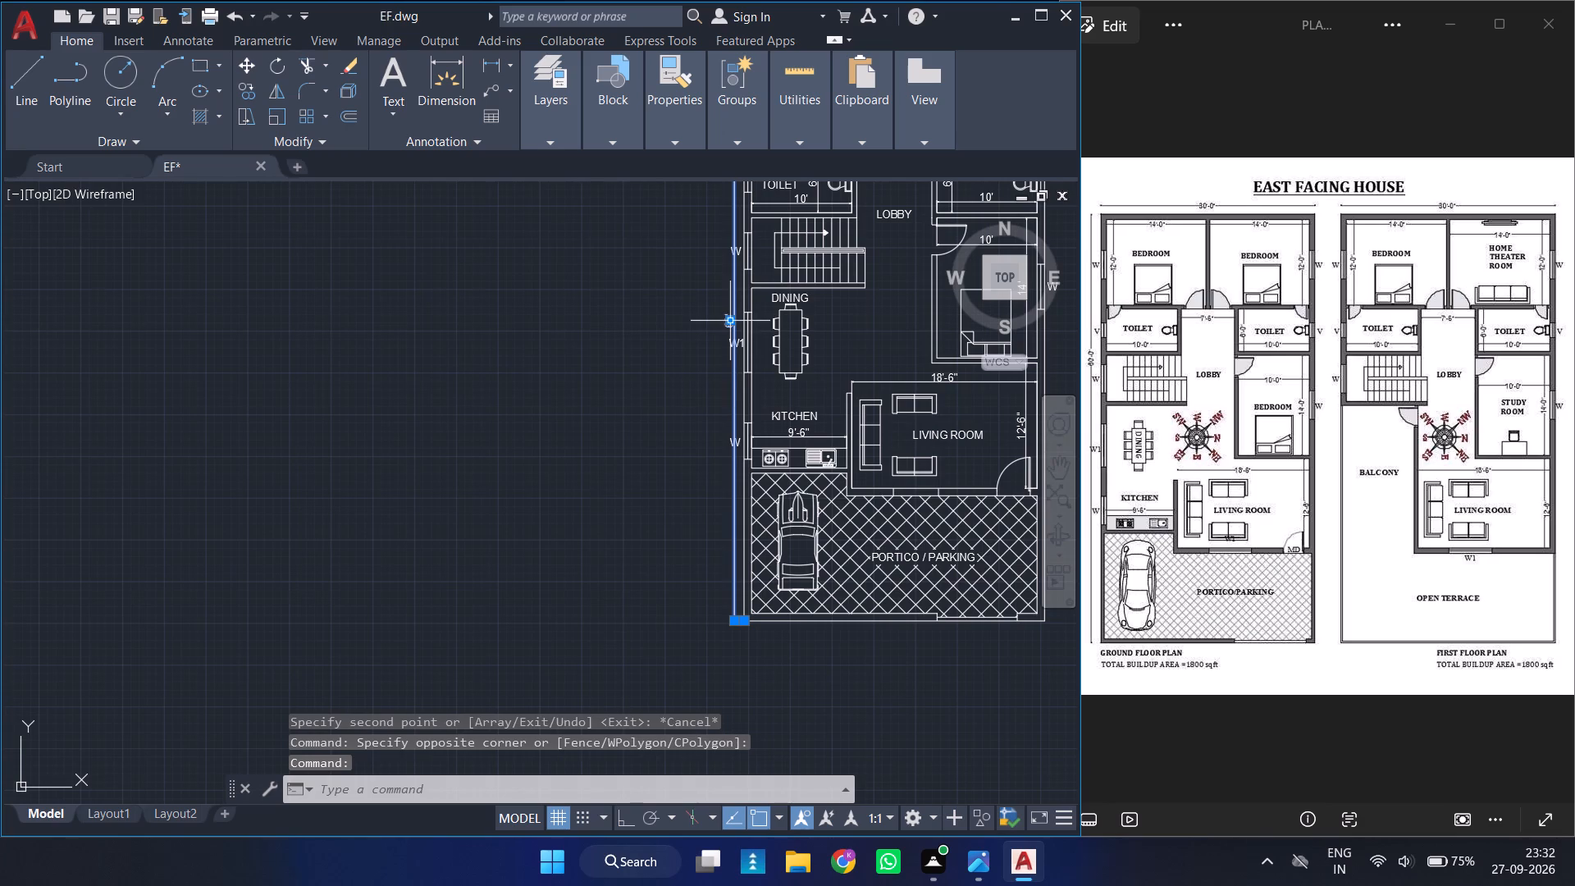
pyautogui.click(731, 317)
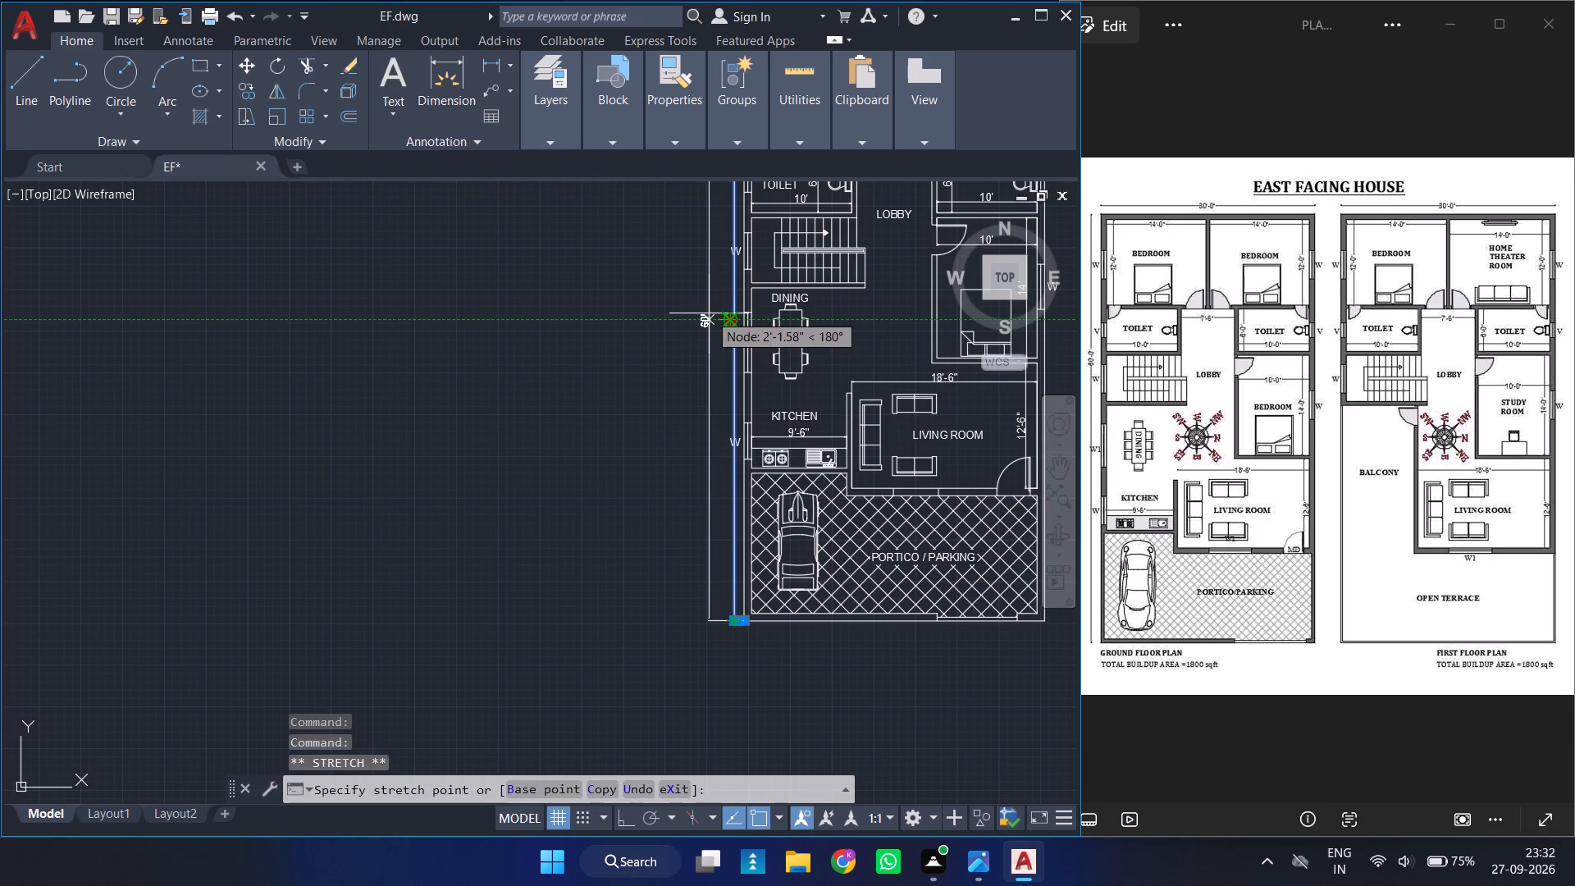
pyautogui.hscroll(-1, 714, 316)
pyautogui.hscroll(1, 714, 316)
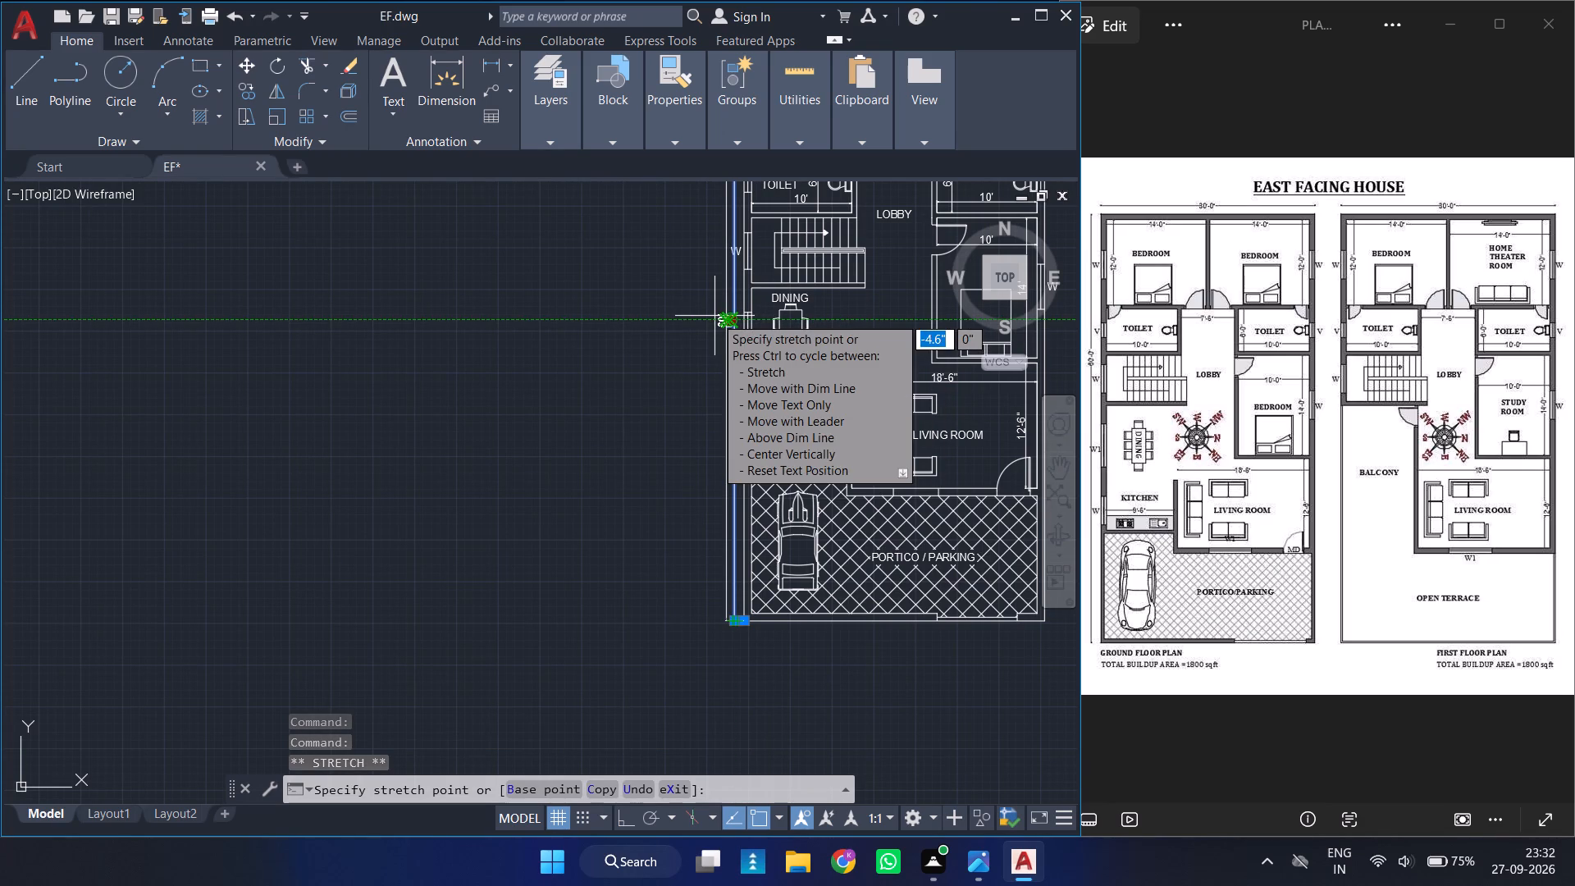
pyautogui.keyDown('ctrl'); pyautogui.scroll(3, 699, 309); pyautogui.keyUp('ctrl')
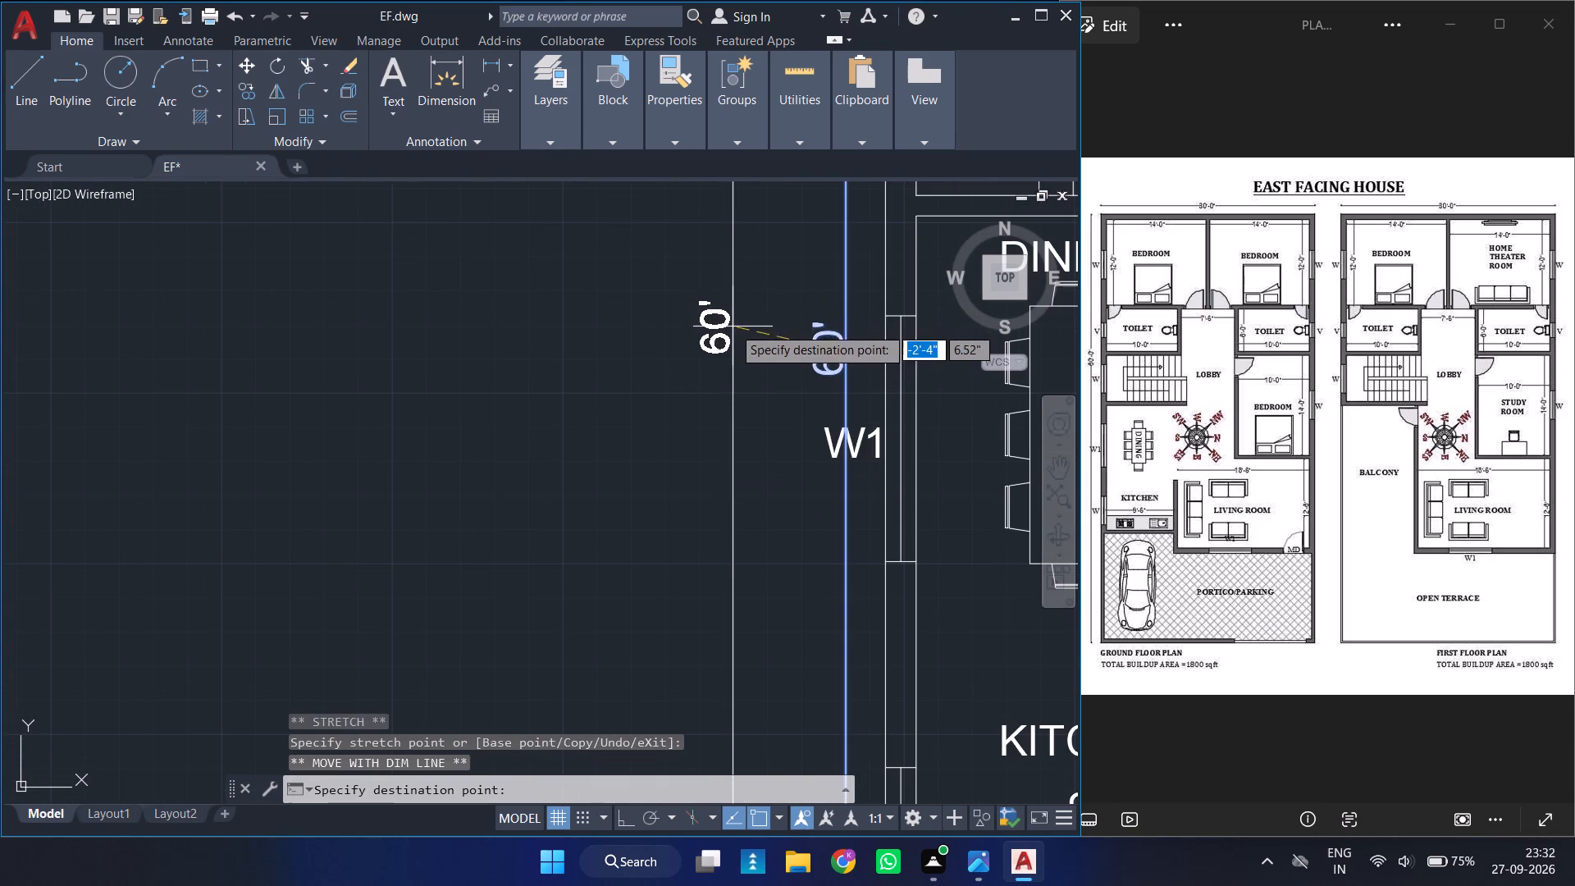
pyautogui.click(733, 327)
pyautogui.keyDown('ctrl'); pyautogui.scroll(-5, 733, 327); pyautogui.keyUp('ctrl')
pyautogui.keyDown('ctrl'); pyautogui.scroll(-2, 570, 368); pyautogui.keyUp('ctrl')
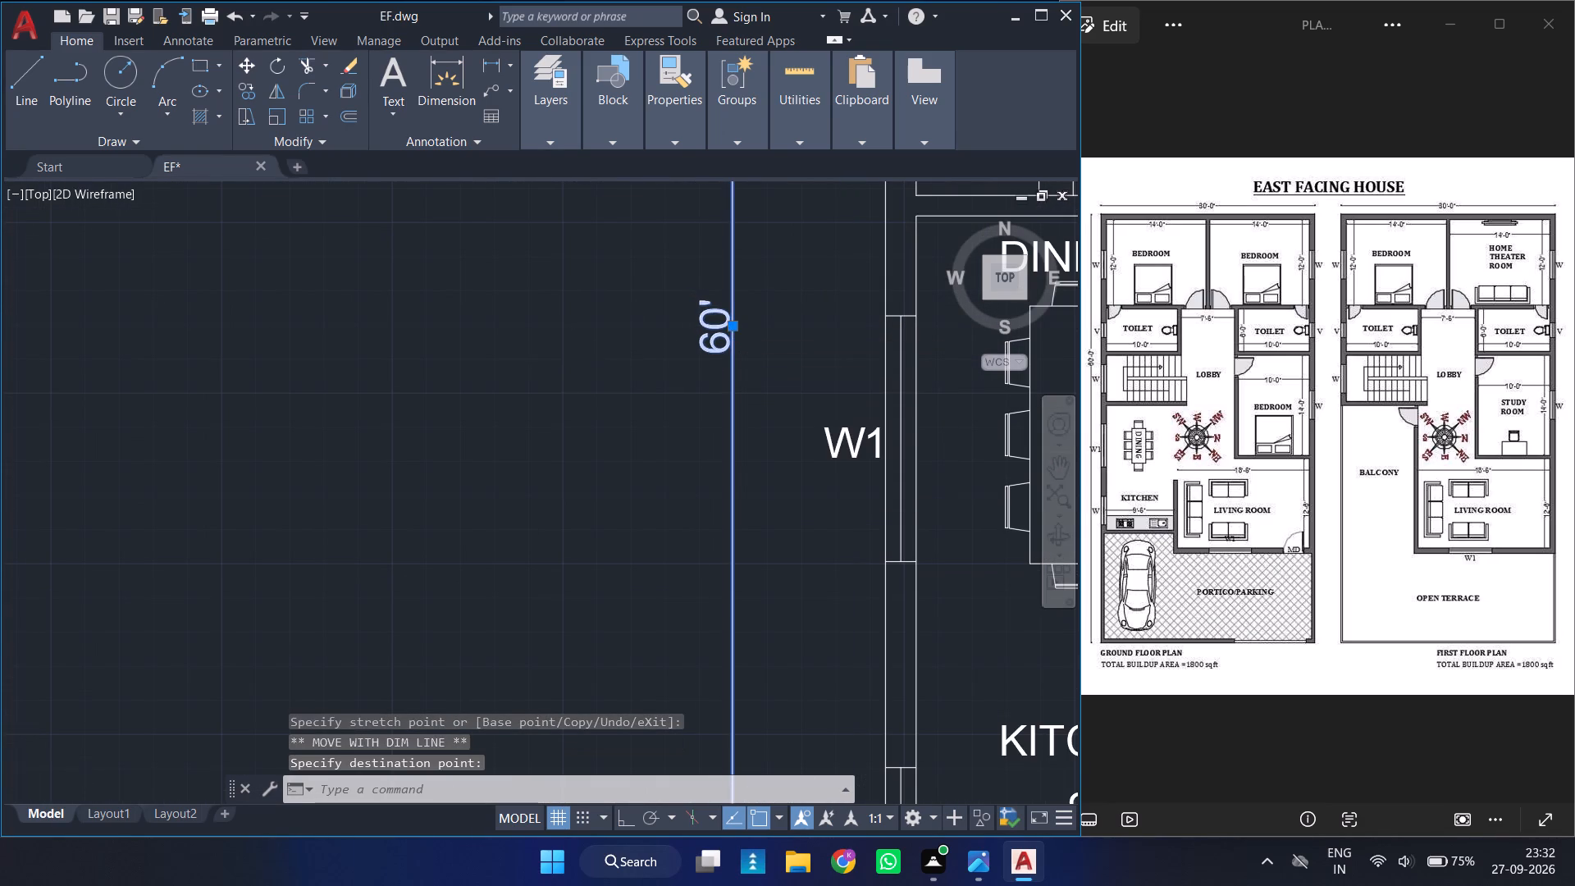
pyautogui.keyDown('ctrl'); pyautogui.scroll(-2, 570, 368); pyautogui.keyUp('ctrl')
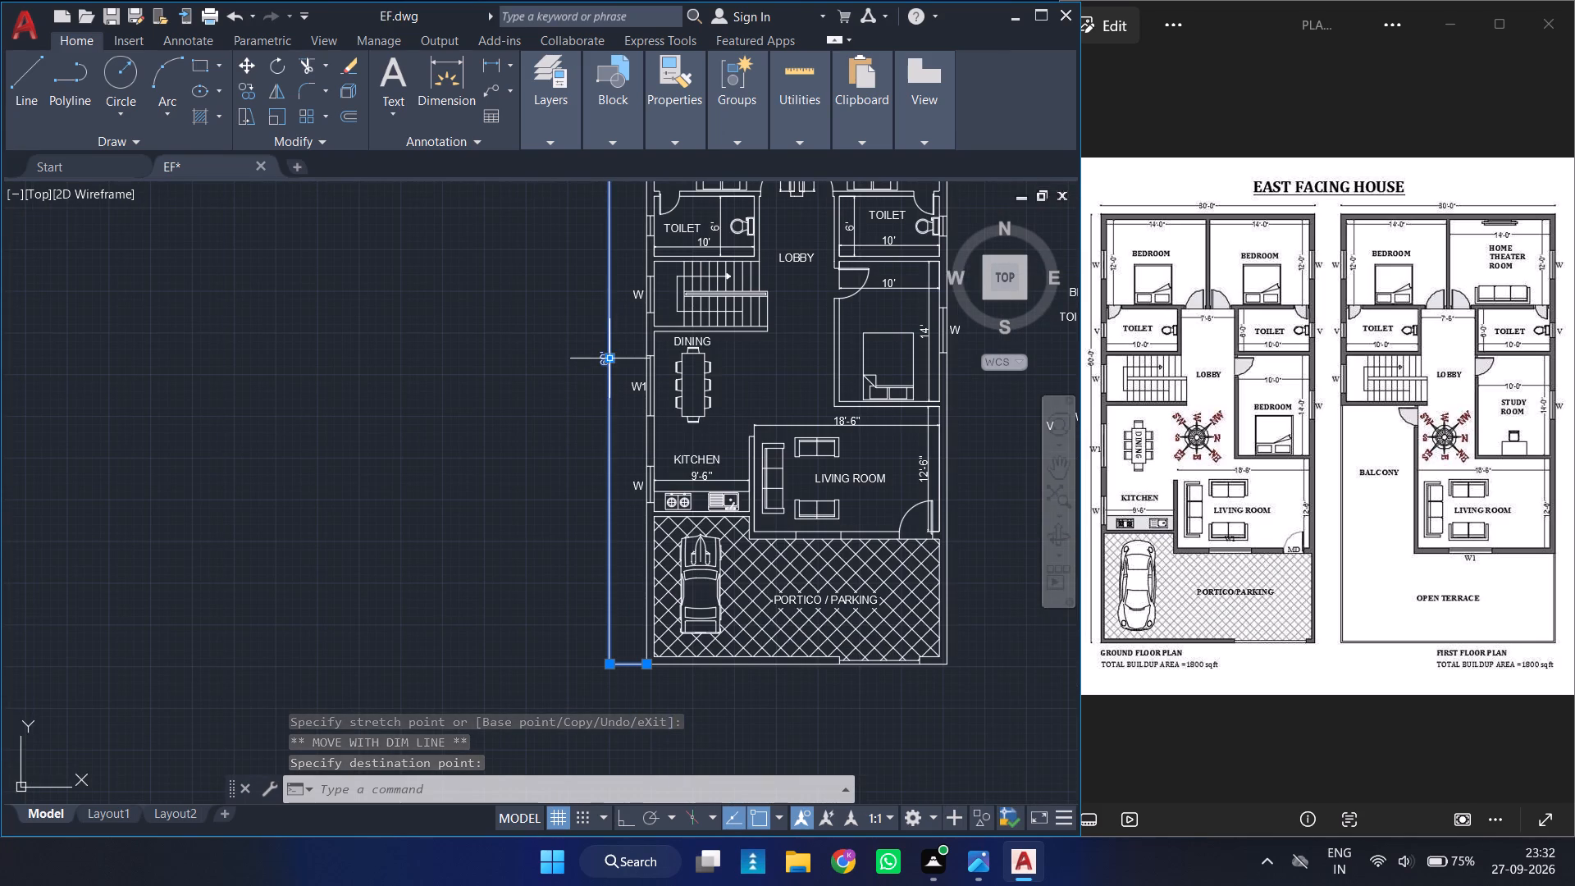
pyautogui.click(610, 356)
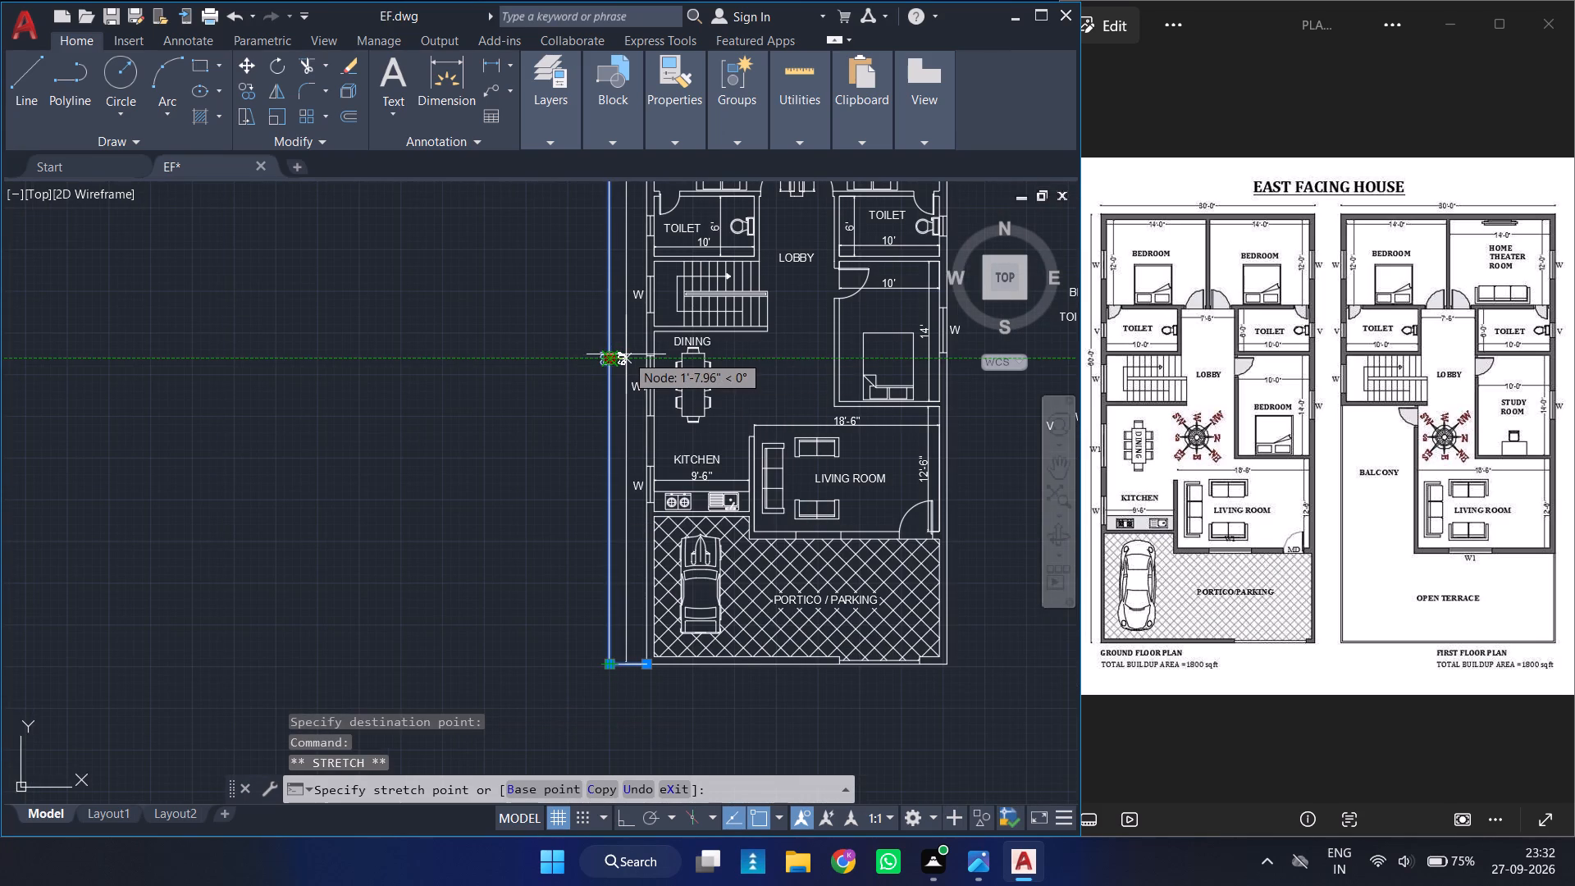
pyautogui.click(626, 354)
pyautogui.press('Escape')
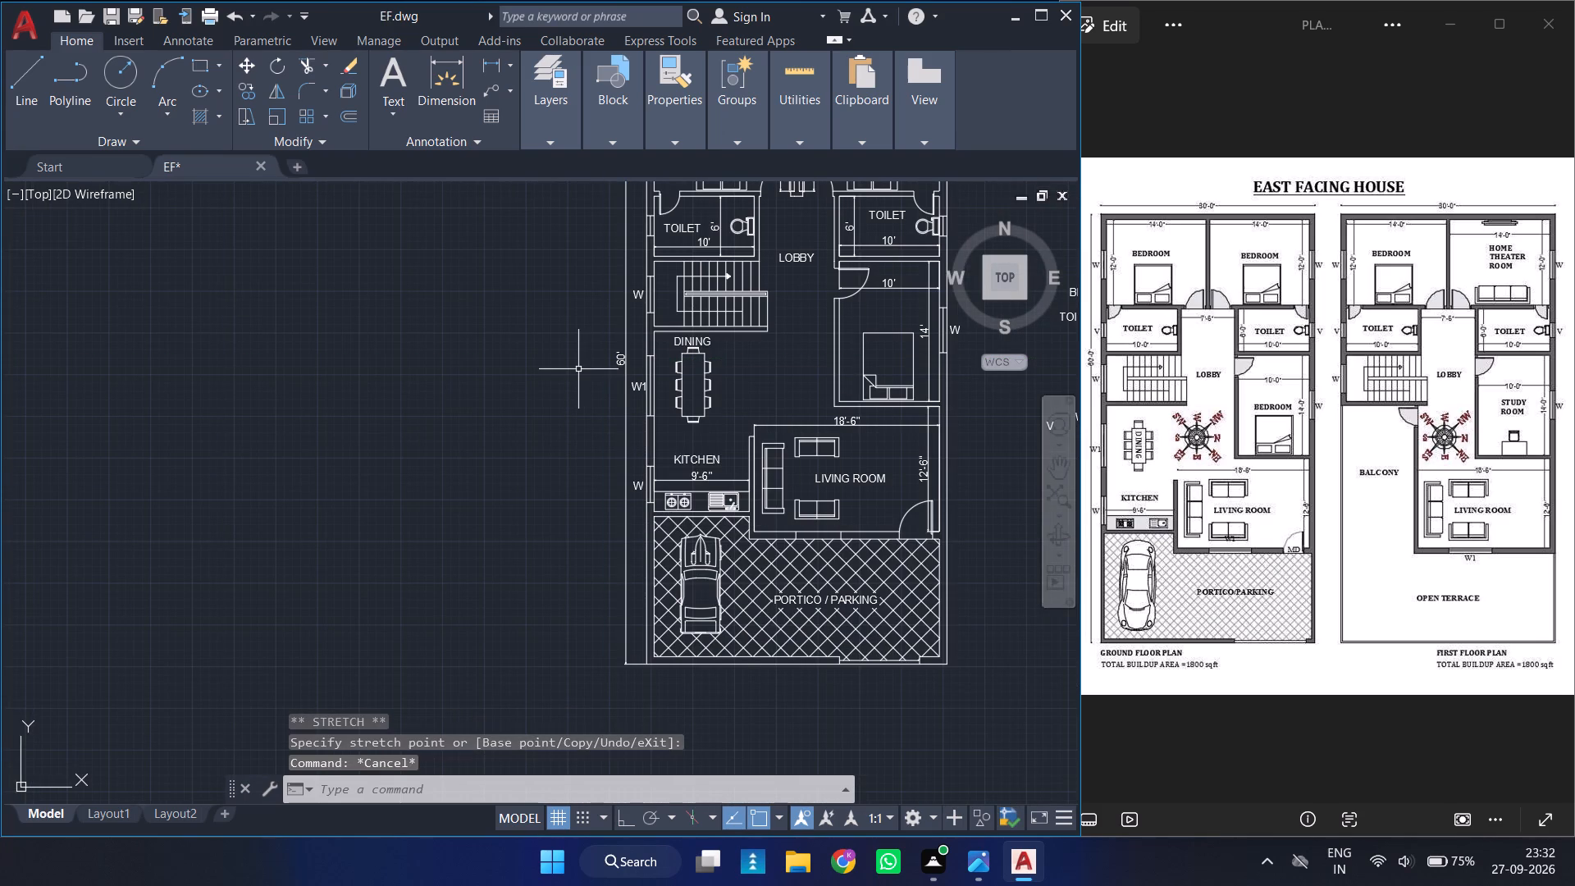
# Copy the V label beside the upper-right toilet's ventilator and the upper-left toilet's ventilator, outside the outer walls.
pyautogui.keyDown('ctrl'); pyautogui.scroll(-2, 578, 369); pyautogui.keyUp('ctrl')
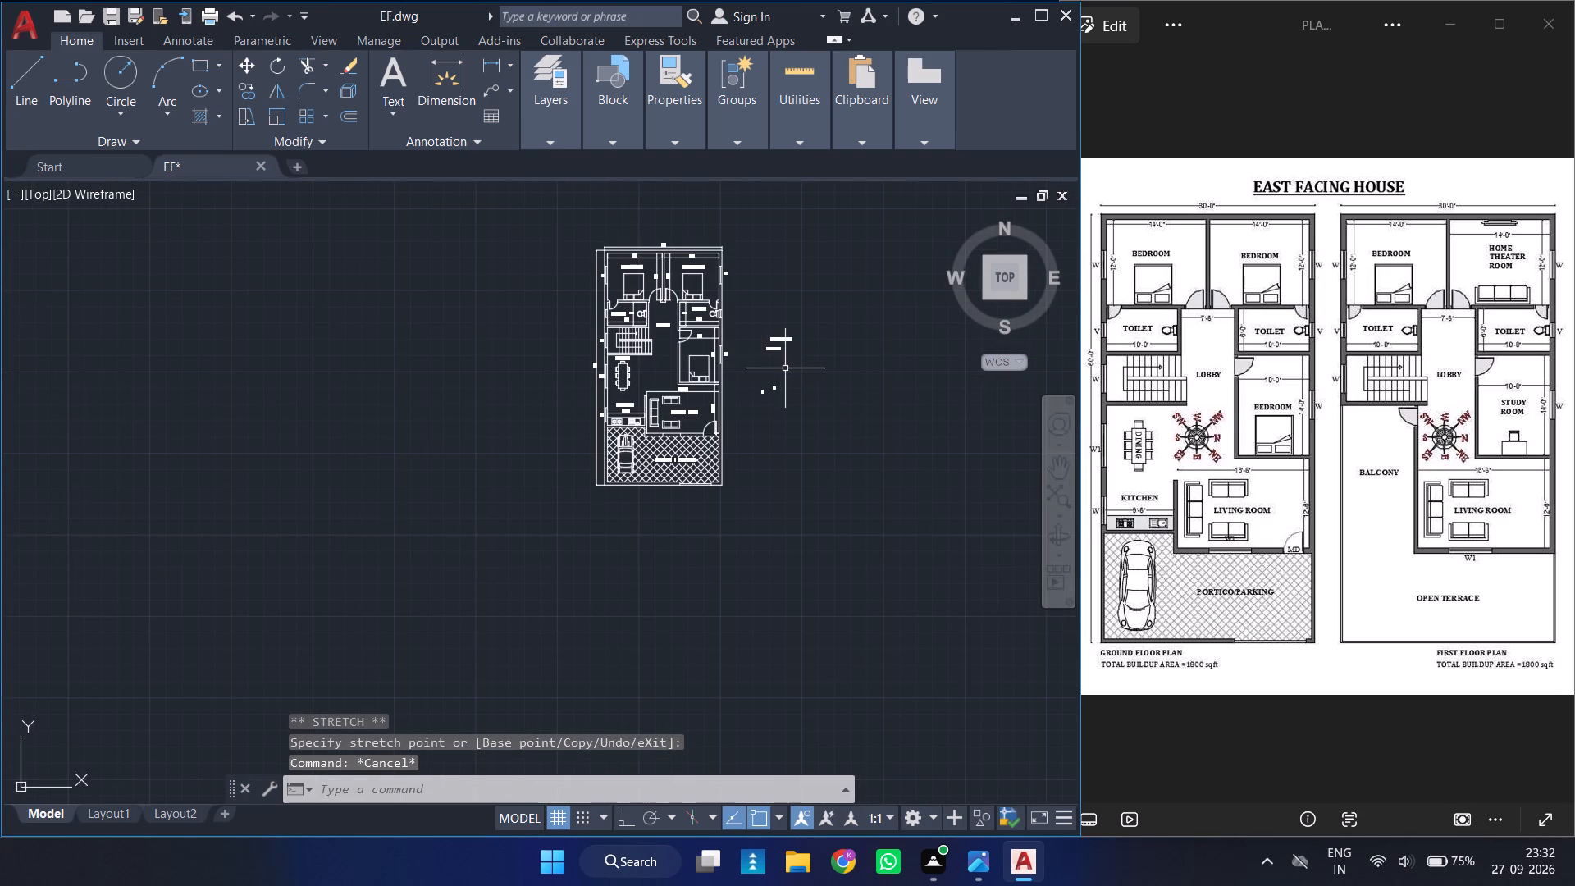
pyautogui.keyDown('ctrl'); pyautogui.scroll(3, 785, 368); pyautogui.keyUp('ctrl')
pyautogui.click(690, 457)
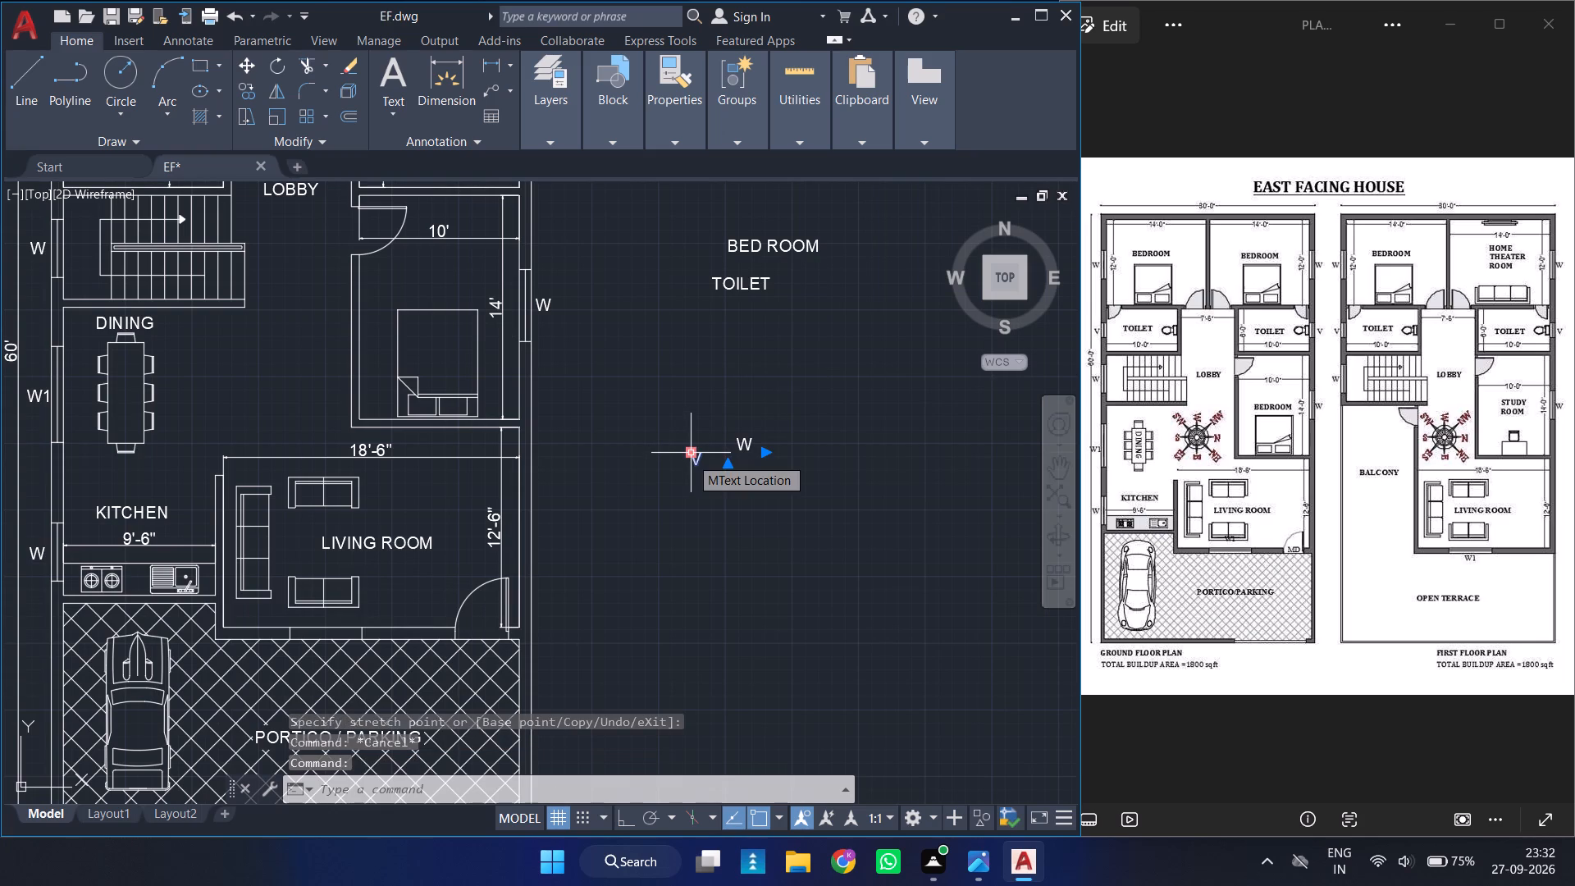
pyautogui.write('CO')
pyautogui.press('Return')
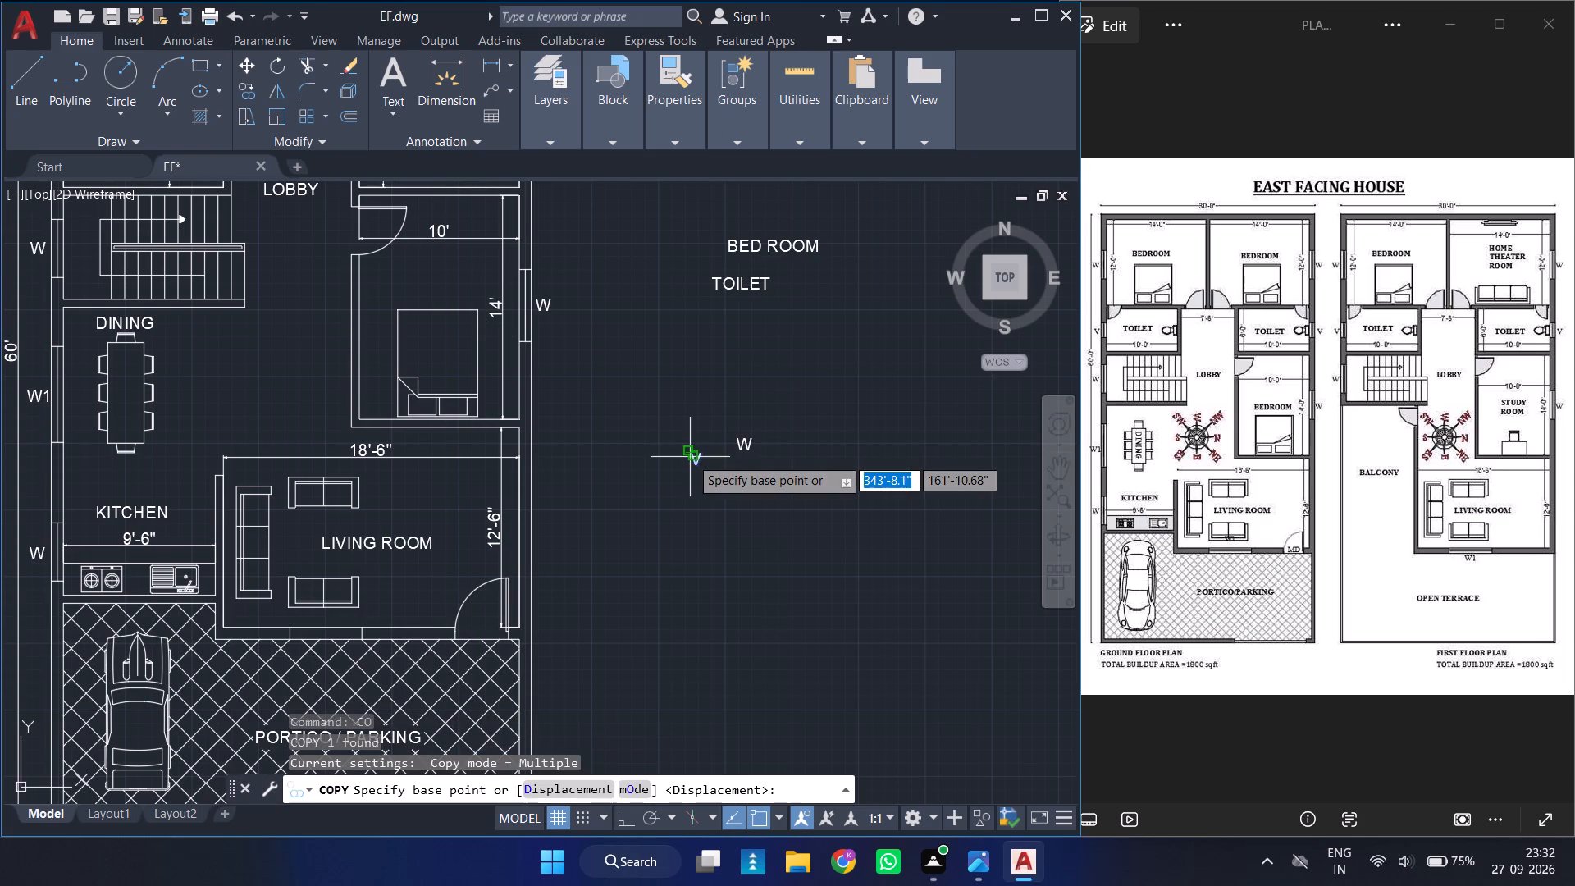
pyautogui.click(690, 457)
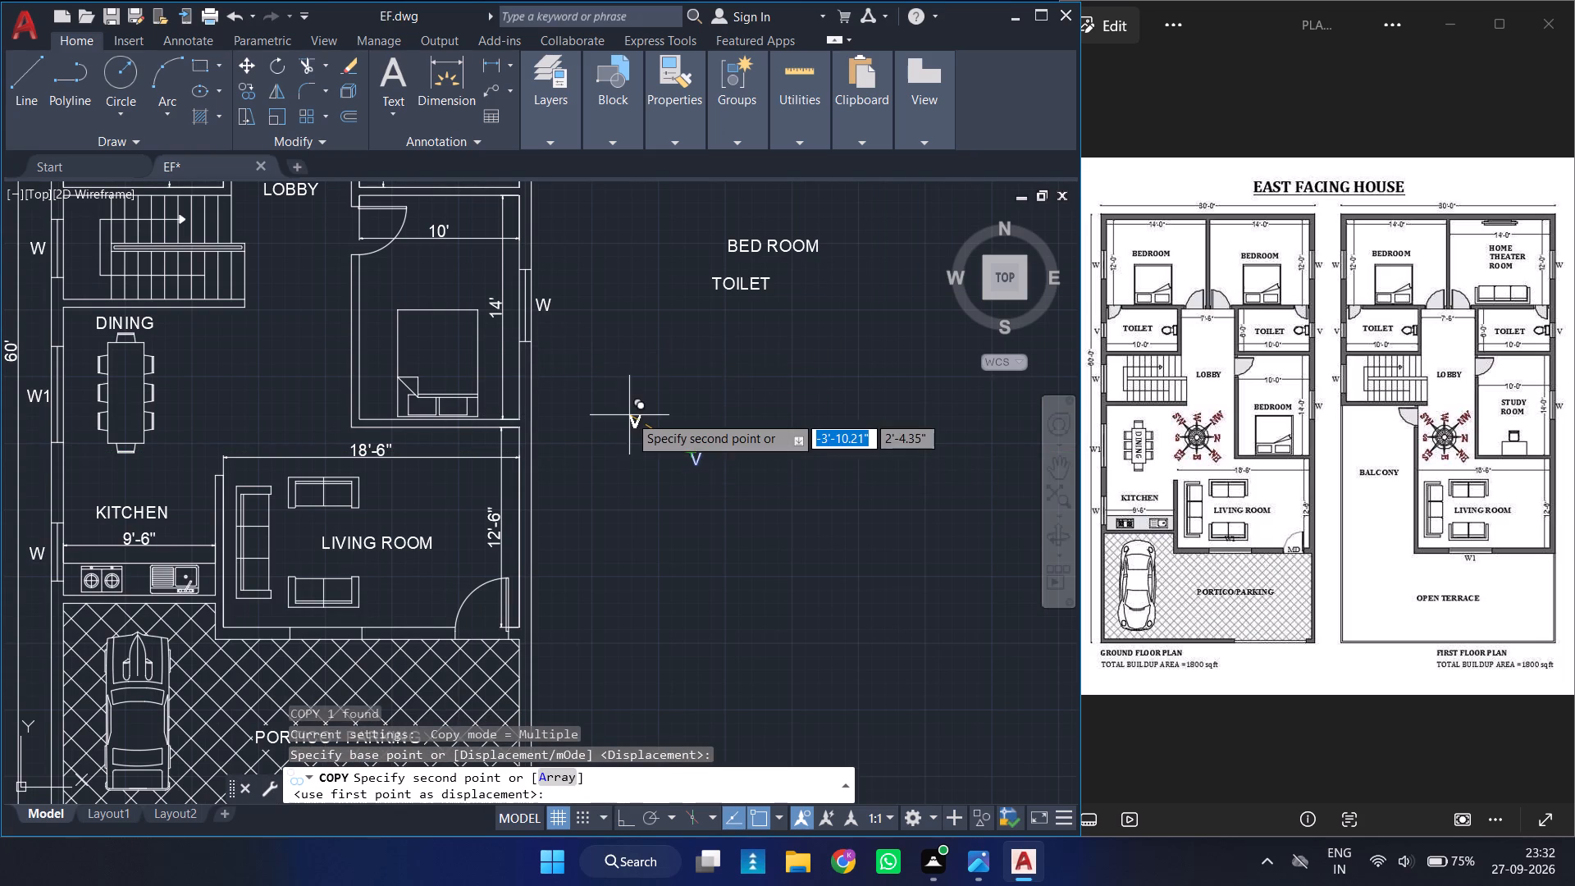
pyautogui.keyDown('ctrl'); pyautogui.scroll(-2, 629, 415); pyautogui.keyUp('ctrl')
pyautogui.keyDown('ctrl'); pyautogui.scroll(2, 599, 300); pyautogui.keyUp('ctrl')
pyautogui.hscroll(3, 599, 300)
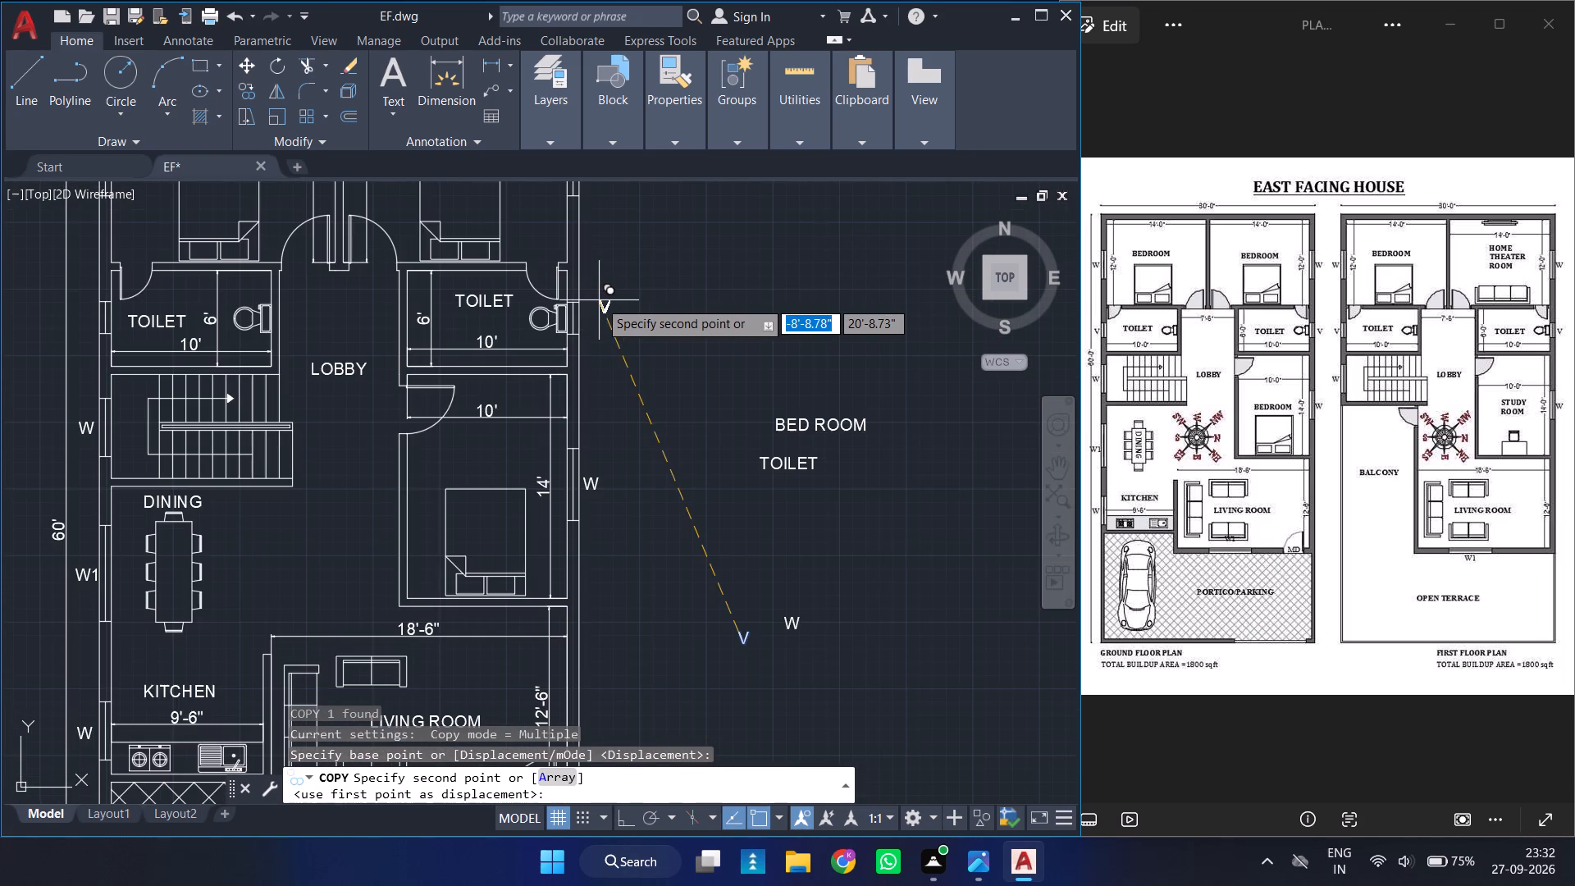
pyautogui.keyDown('ctrl'); pyautogui.scroll(3, 594, 319); pyautogui.keyUp('ctrl')
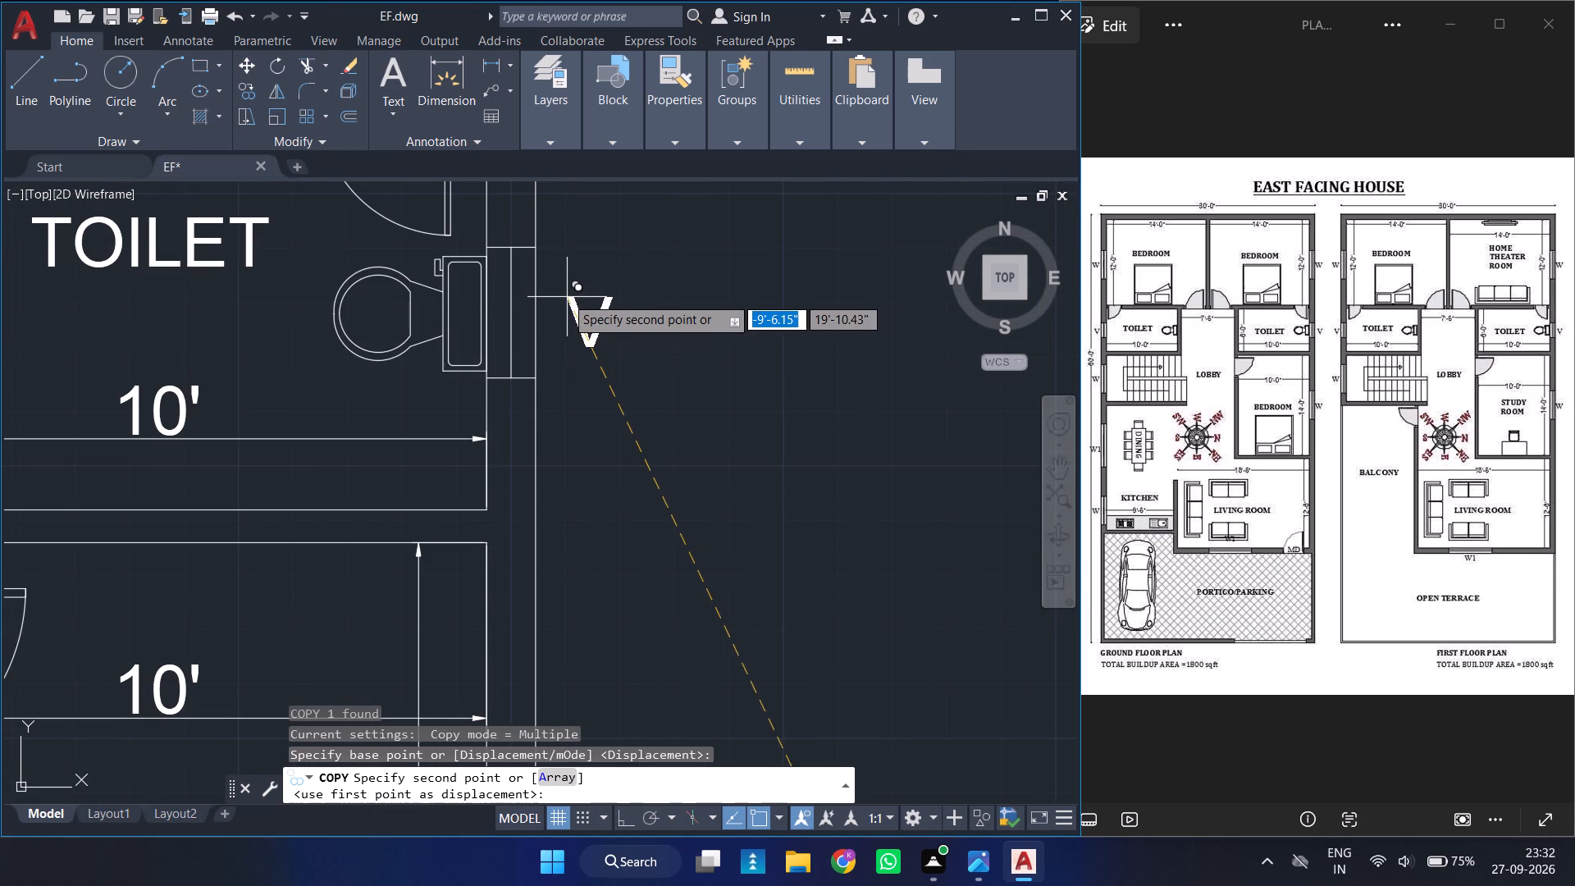
pyautogui.click(559, 299)
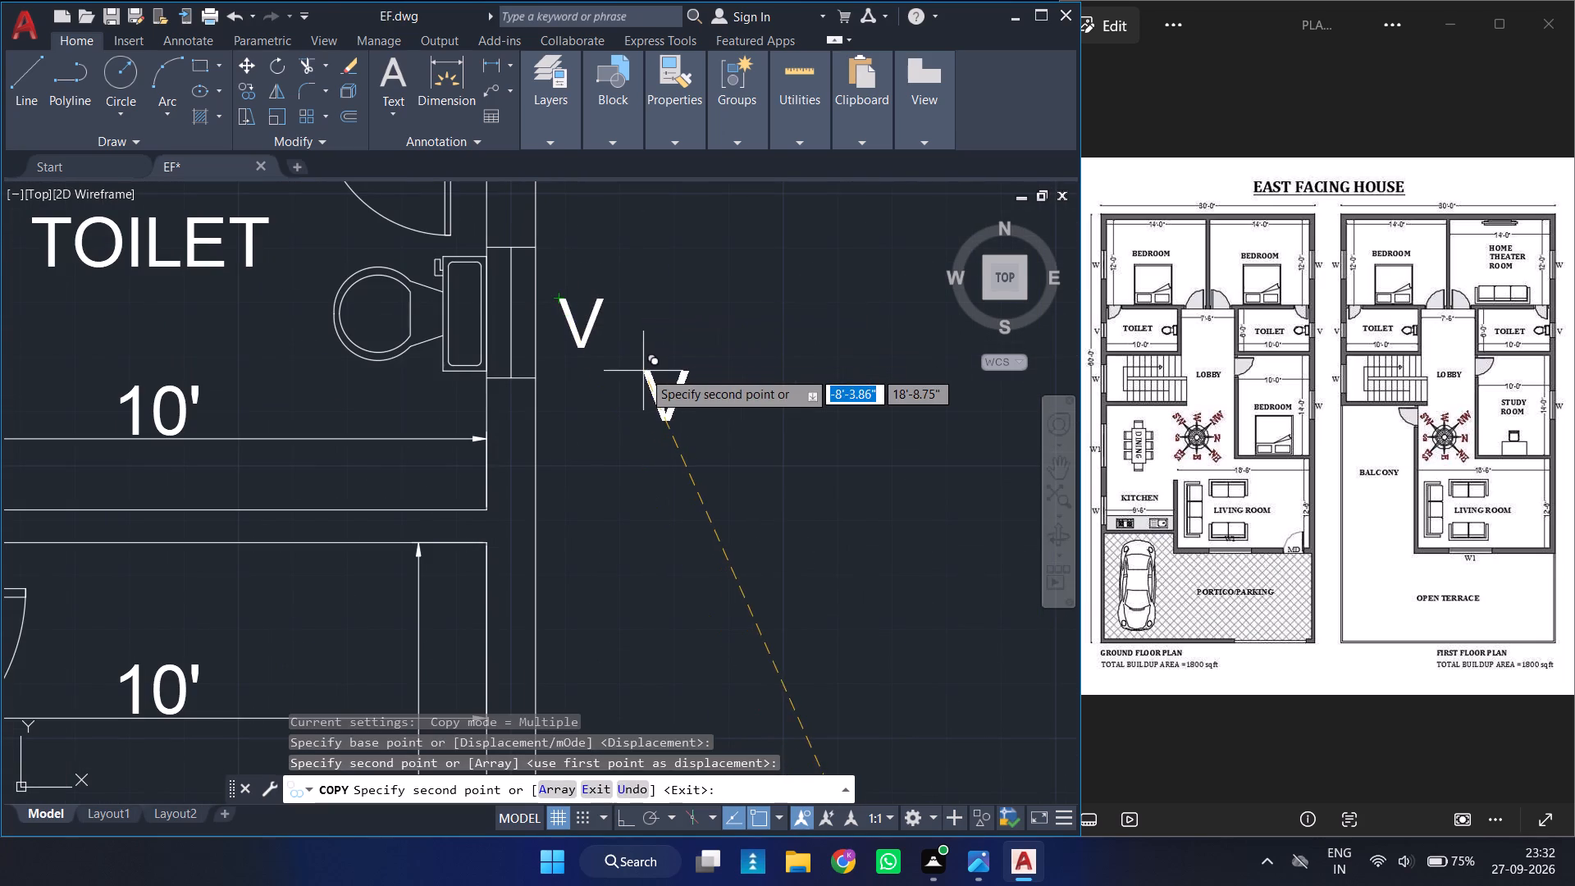
pyautogui.keyDown('ctrl'); pyautogui.scroll(-4, 643, 371); pyautogui.keyUp('ctrl')
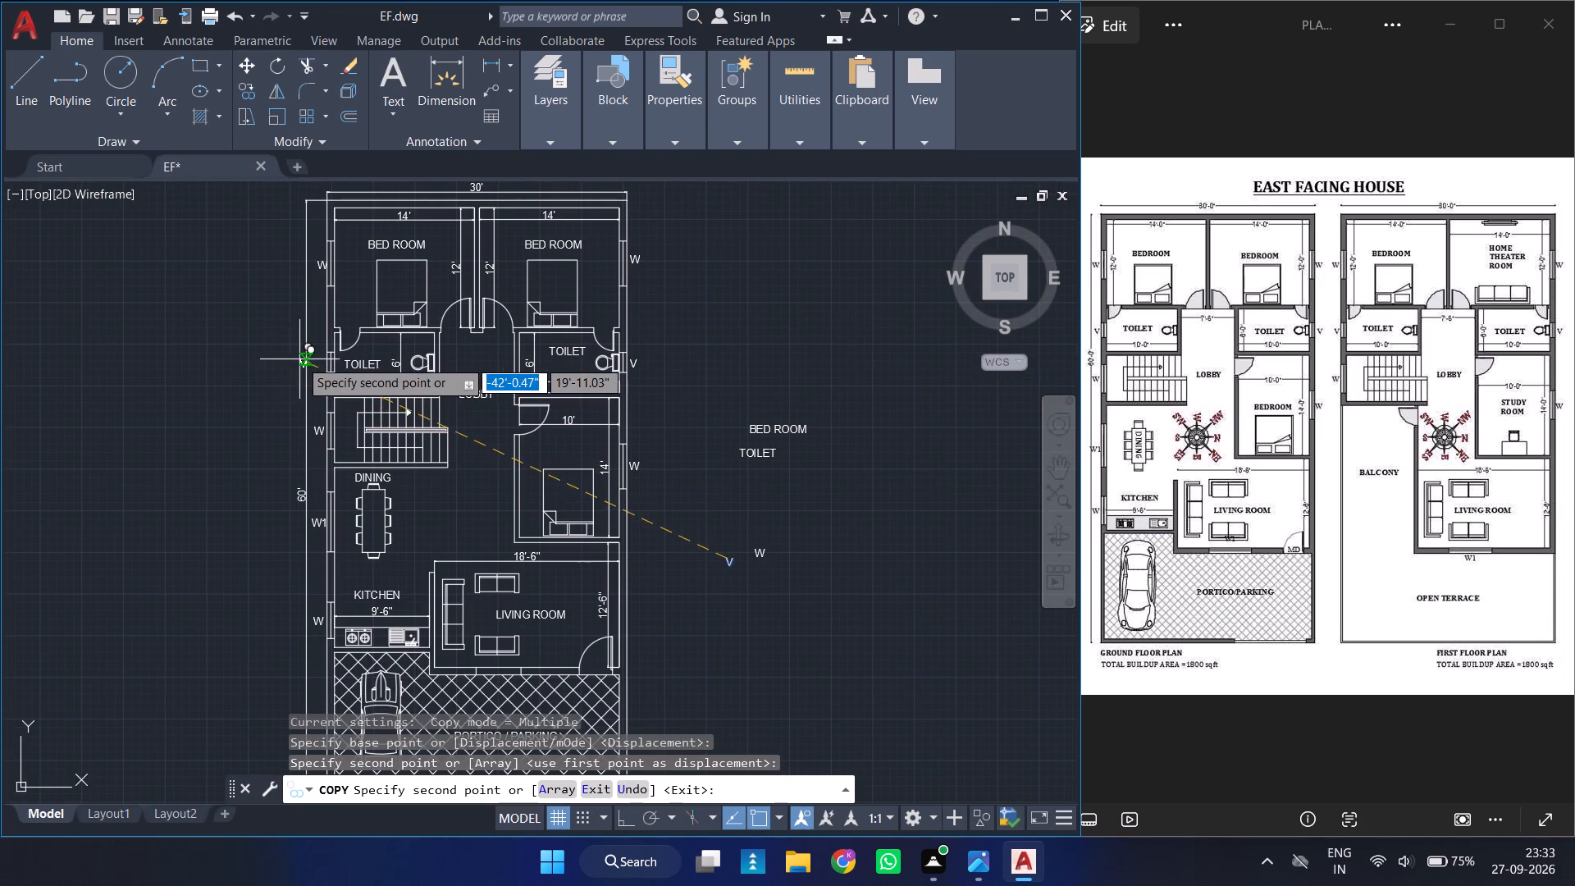
pyautogui.keyDown('ctrl'); pyautogui.scroll(2, 299, 359); pyautogui.keyUp('ctrl')
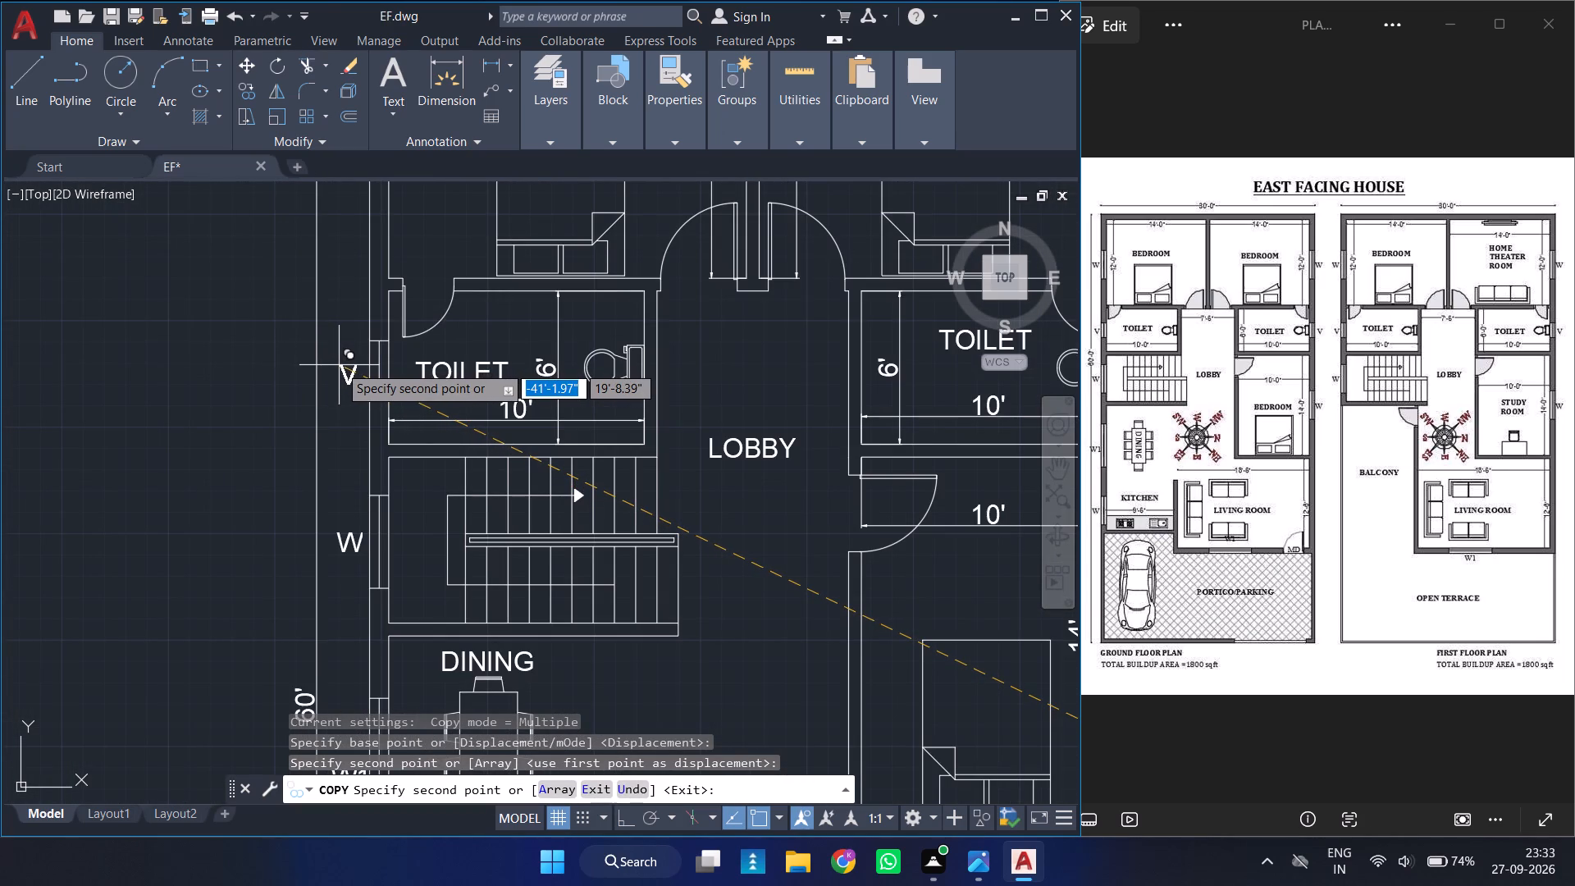
pyautogui.moveTo(339, 365); pyautogui.dragTo(568, 426)
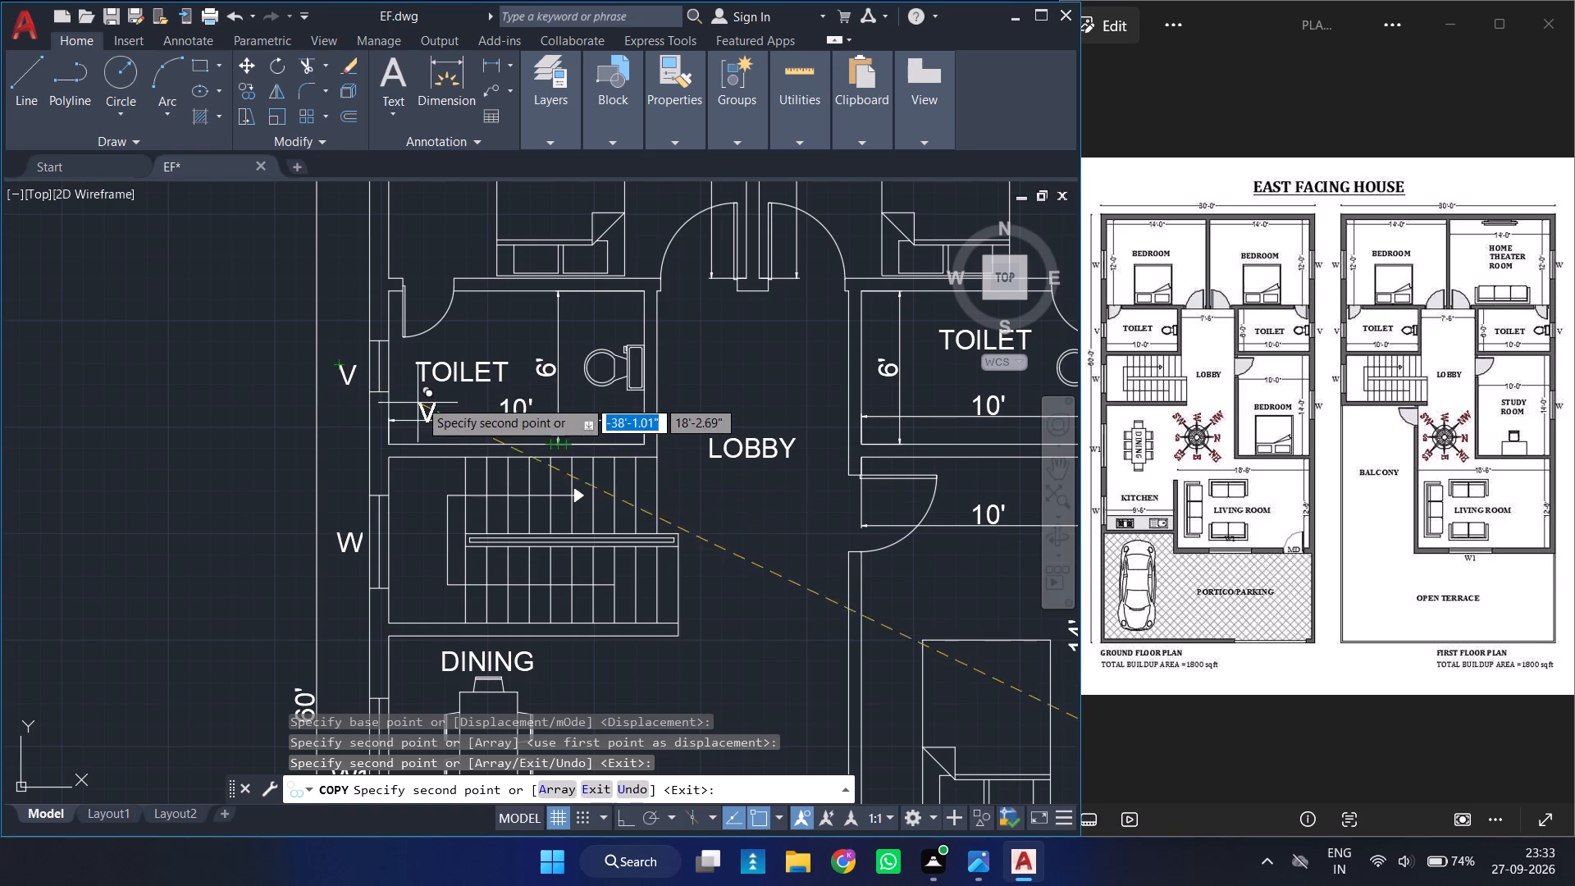
pyautogui.keyDown('ctrl'); pyautogui.scroll(-4, 430, 394); pyautogui.keyUp('ctrl')
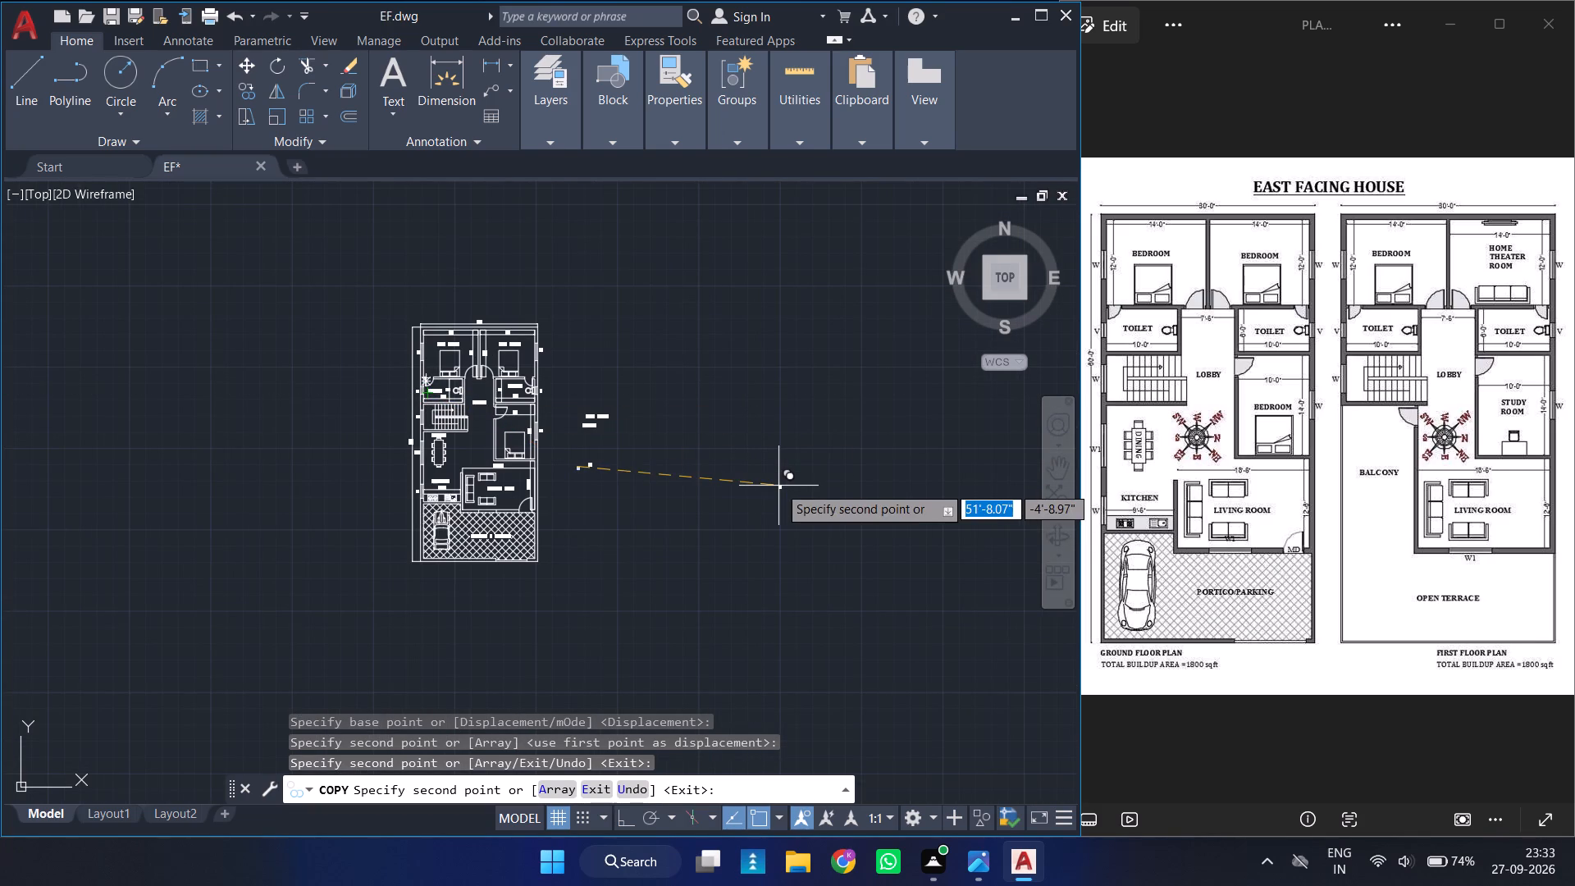
pyautogui.press('Escape')
# Delete the spare BED ROOM, TOILET, V and W labels lying outside the plan.
pyautogui.keyDown('ctrl'); pyautogui.scroll(1, 634, 449); pyautogui.keyUp('ctrl')
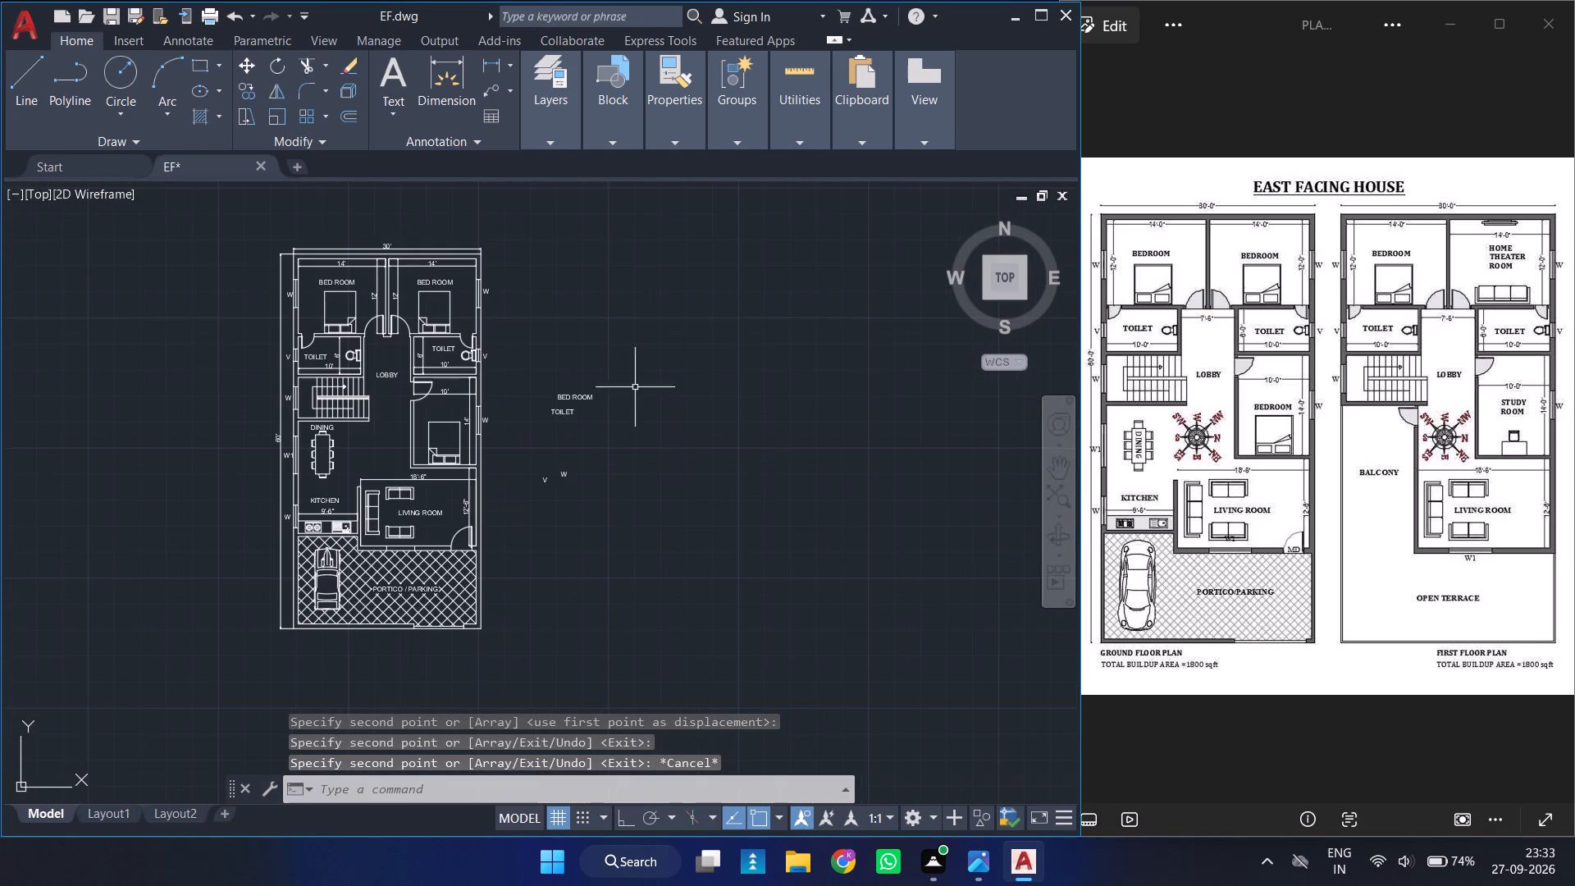
pyautogui.click(633, 353)
pyautogui.click(527, 534)
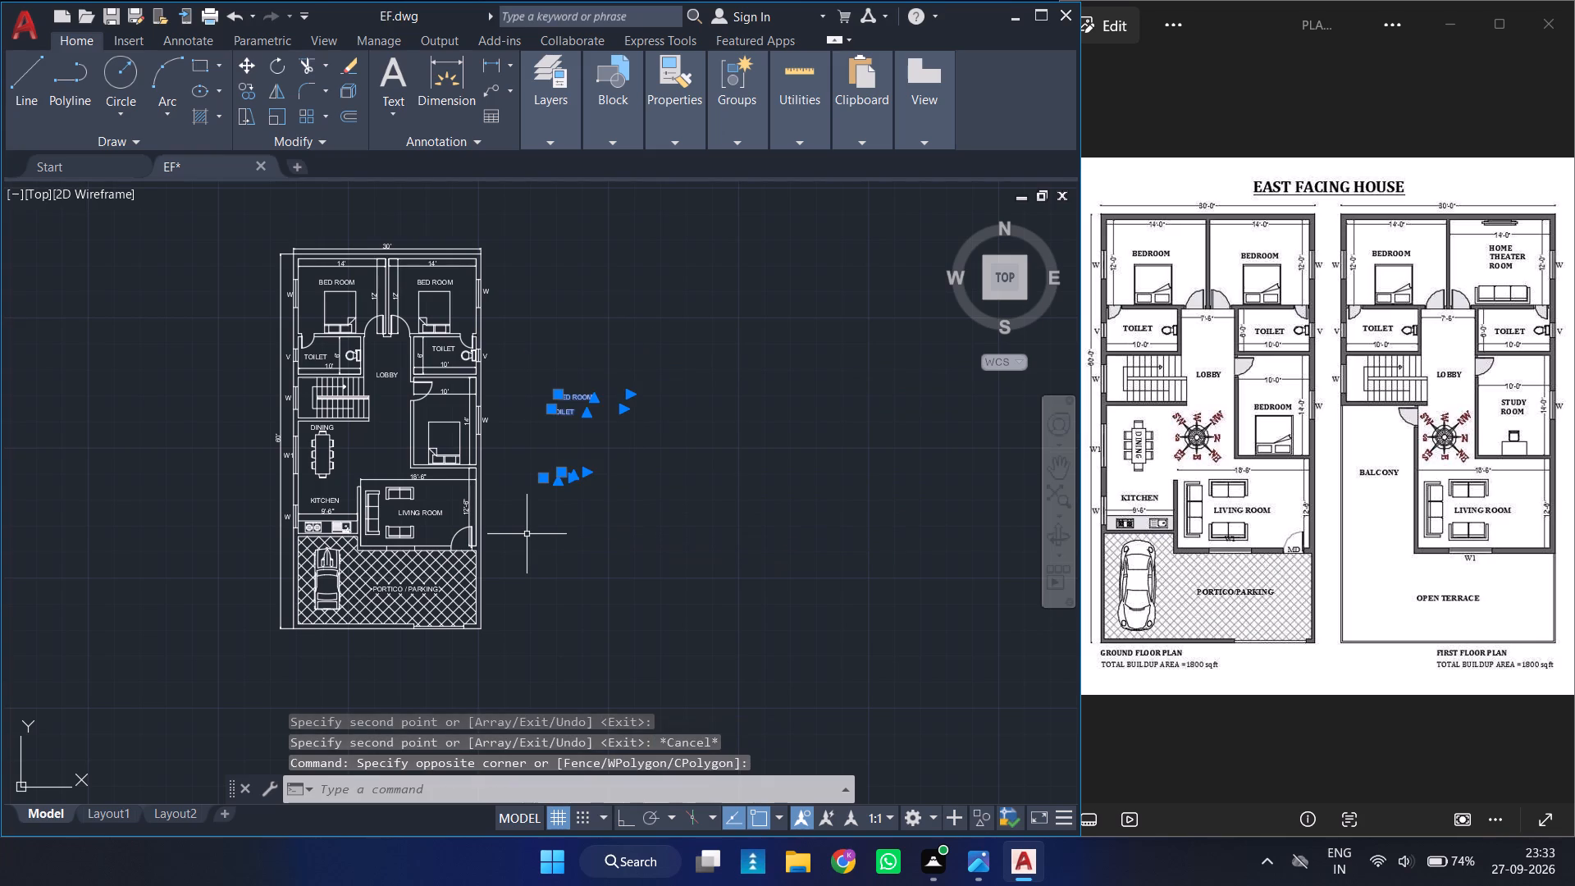
pyautogui.press('Delete')
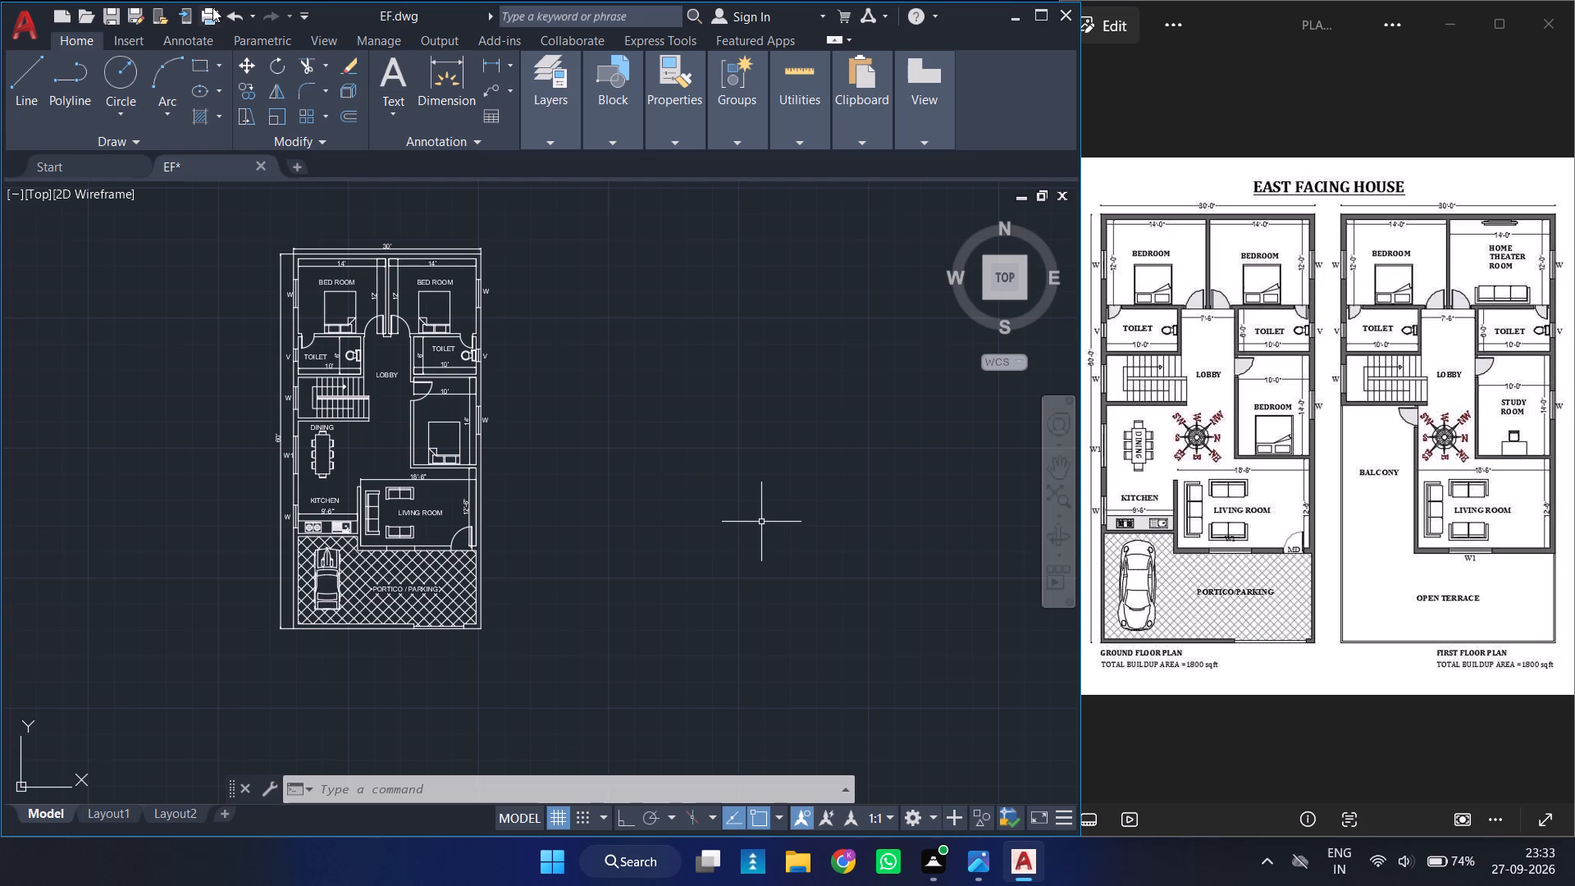
# Select the upper-left bedroom's walls, window, bed, labels and 14' dimension, the central wall end, and the 30' and 60' overall dimensions.
pyautogui.keyDown('ctrl'); pyautogui.scroll(5, 317, 190); pyautogui.keyUp('ctrl')
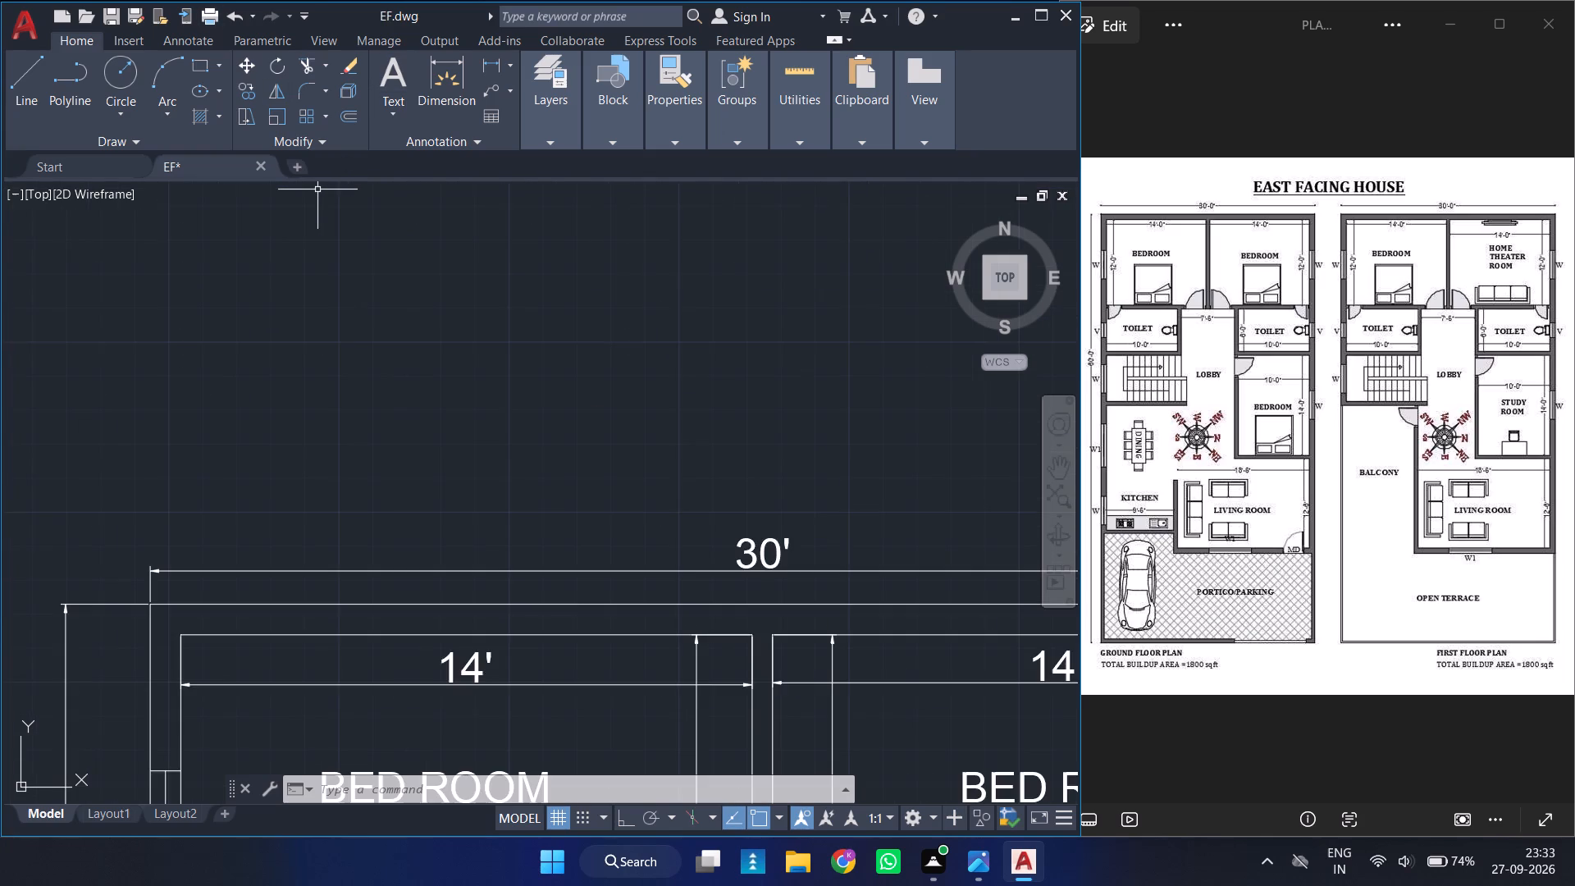
pyautogui.keyDown('ctrl'); pyautogui.scroll(-3, 317, 190); pyautogui.keyUp('ctrl')
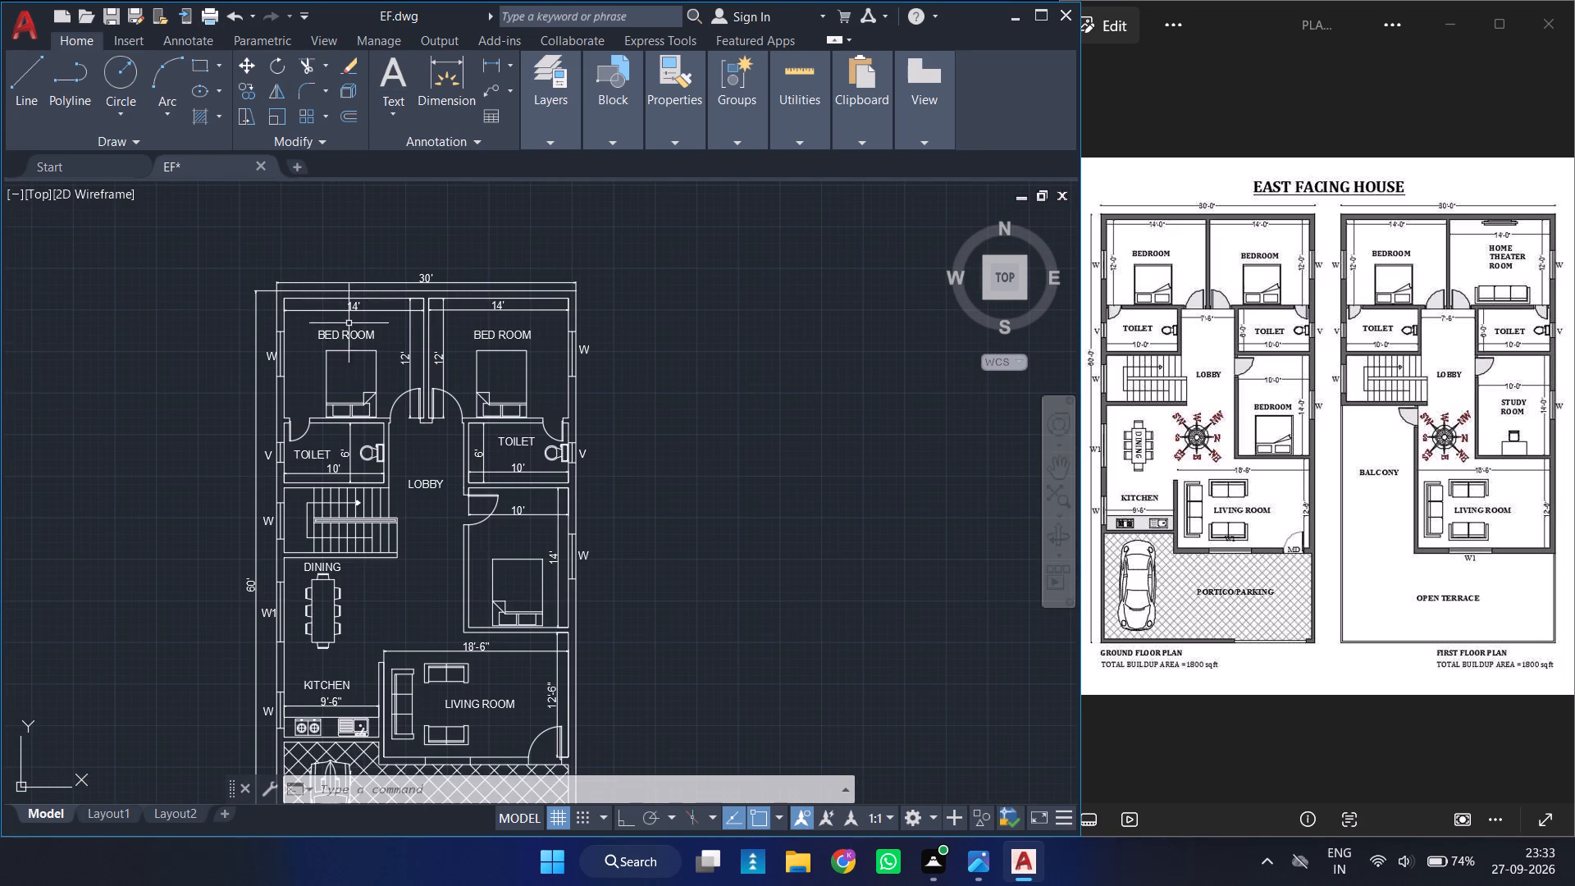
pyautogui.keyDown('ctrl'); pyautogui.scroll(-2, 310, 276); pyautogui.keyUp('ctrl')
pyautogui.keyDown('ctrl'); pyautogui.scroll(4, 310, 276); pyautogui.keyUp('ctrl')
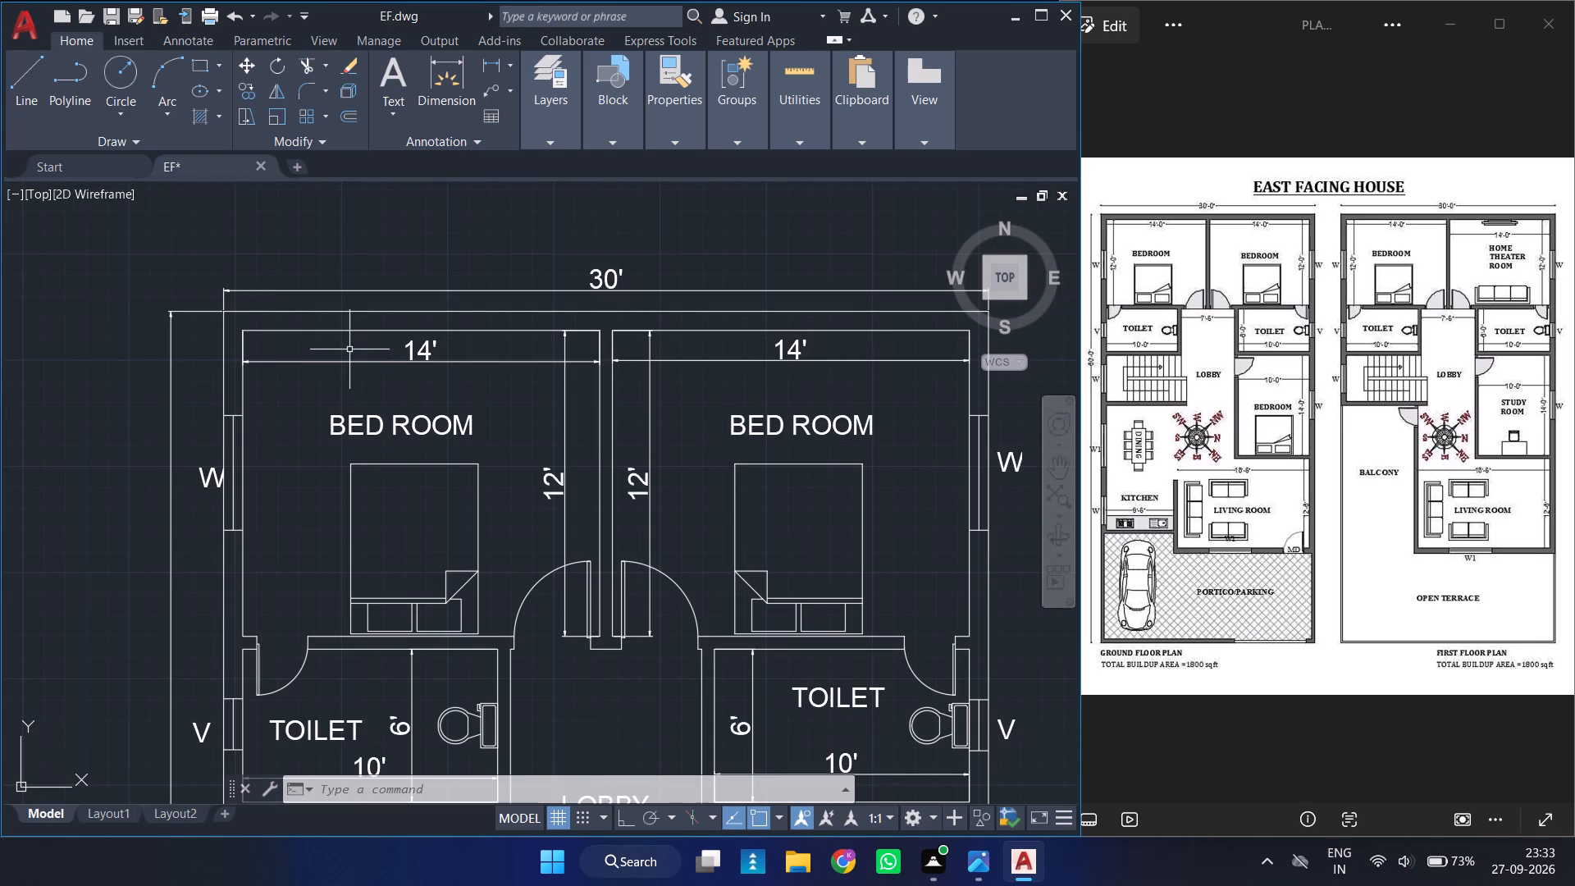
pyautogui.click(349, 349)
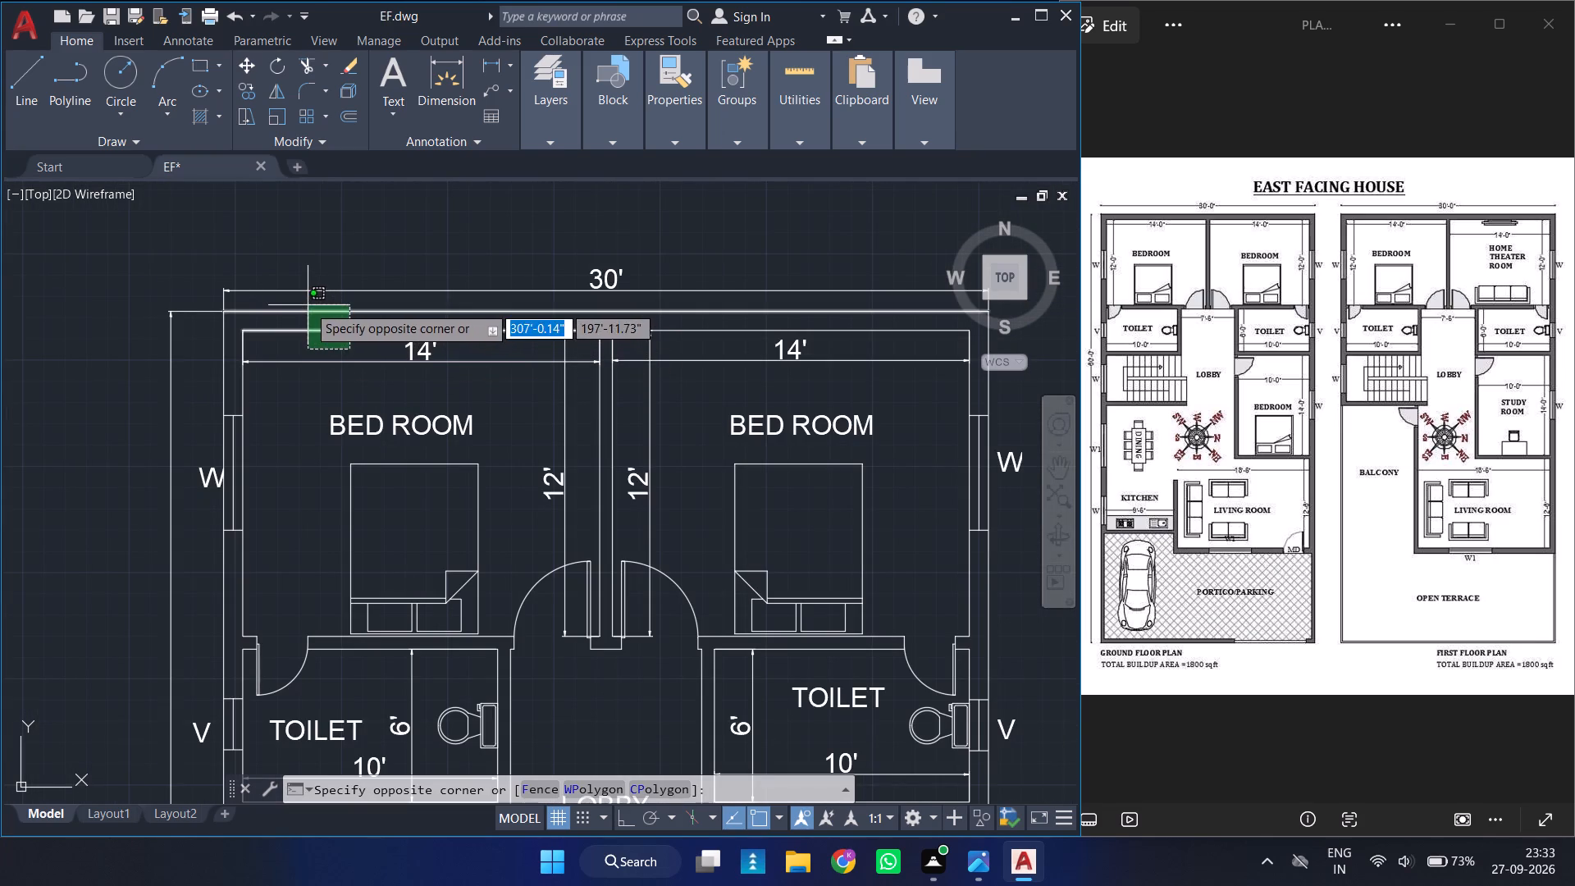
pyautogui.click(308, 305)
pyautogui.click(356, 381)
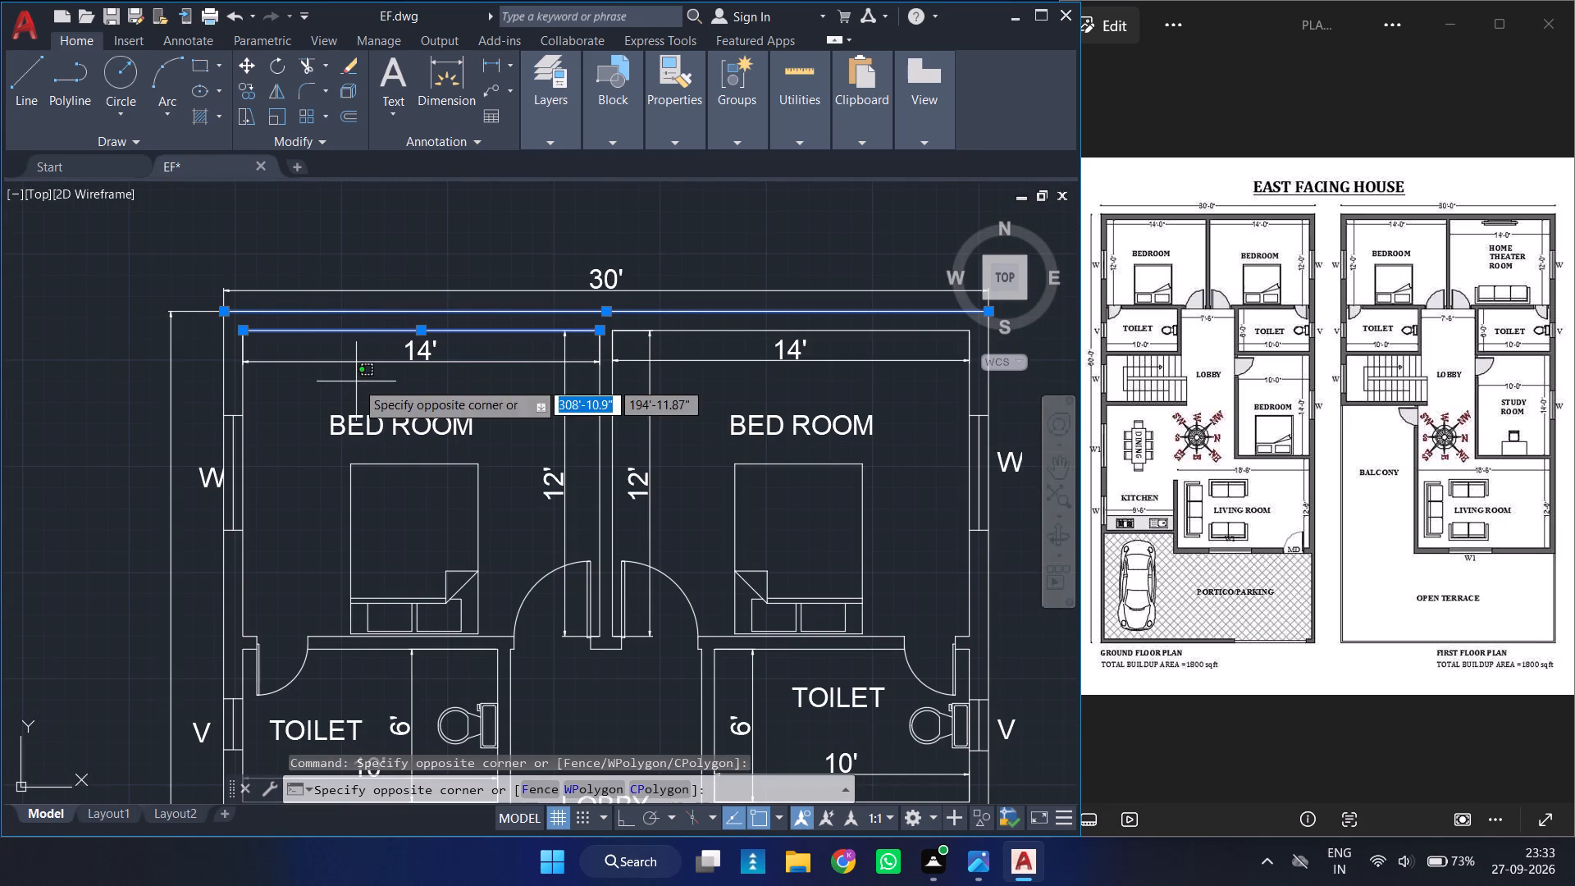
pyautogui.click(212, 349)
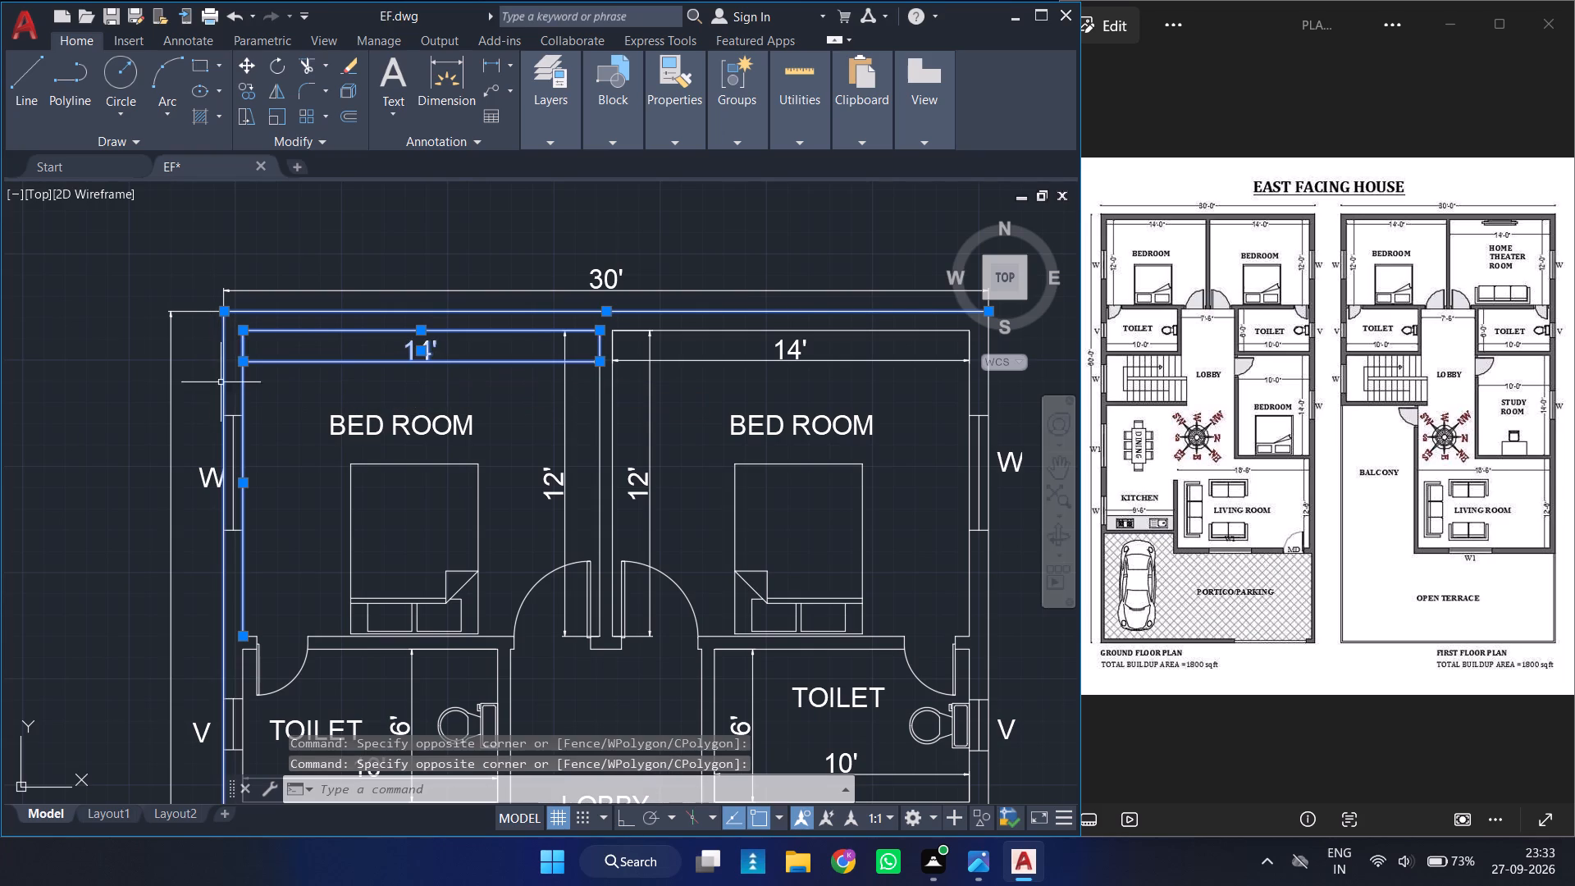
pyautogui.click(185, 363)
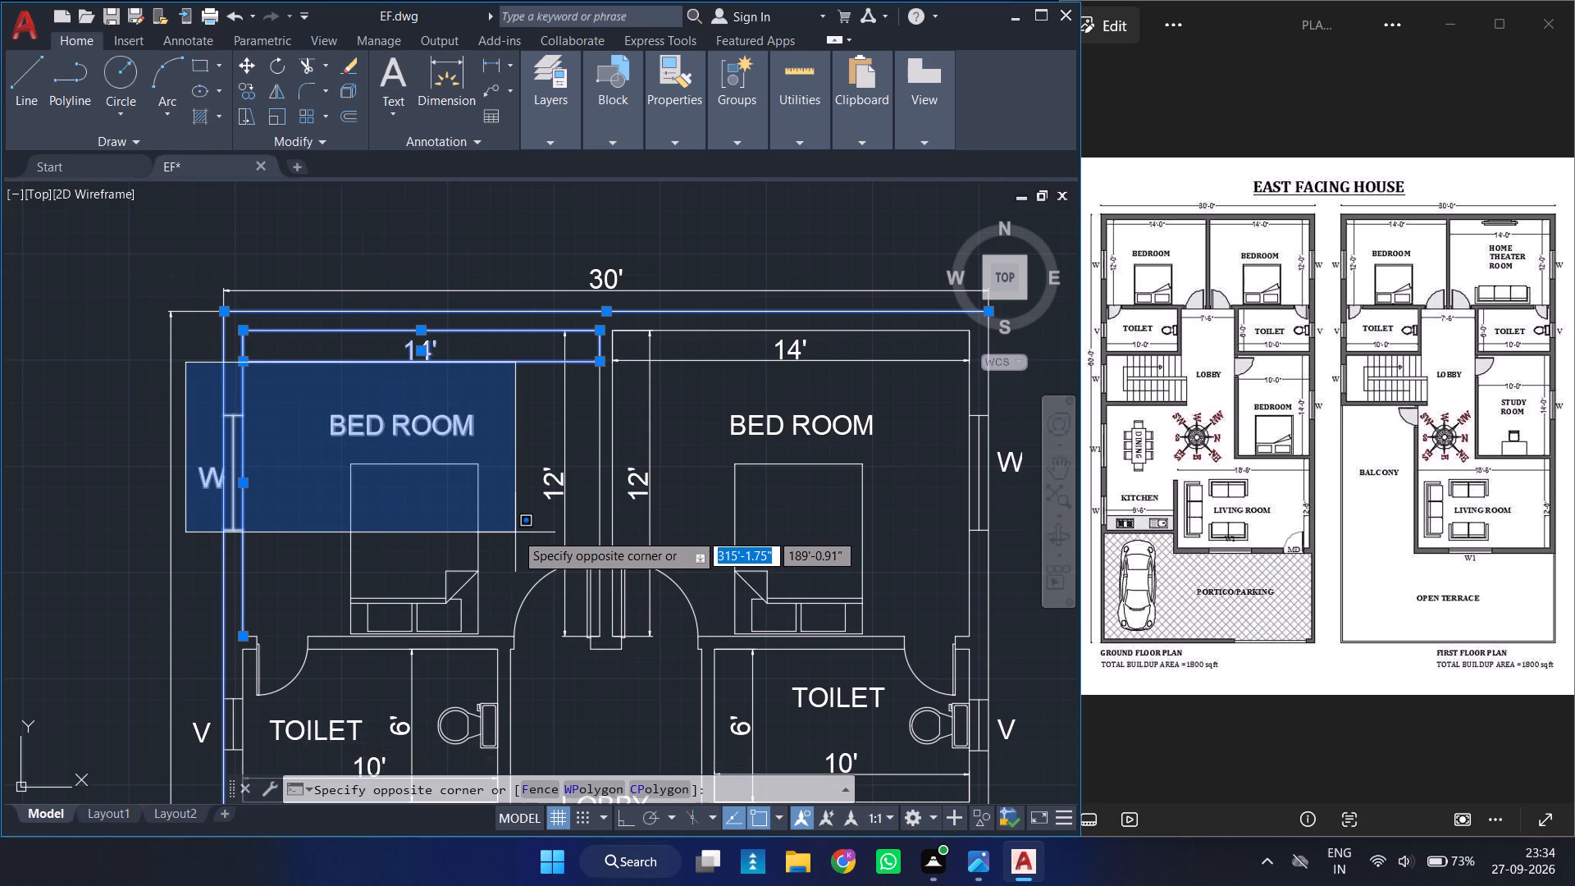
pyautogui.click(515, 532)
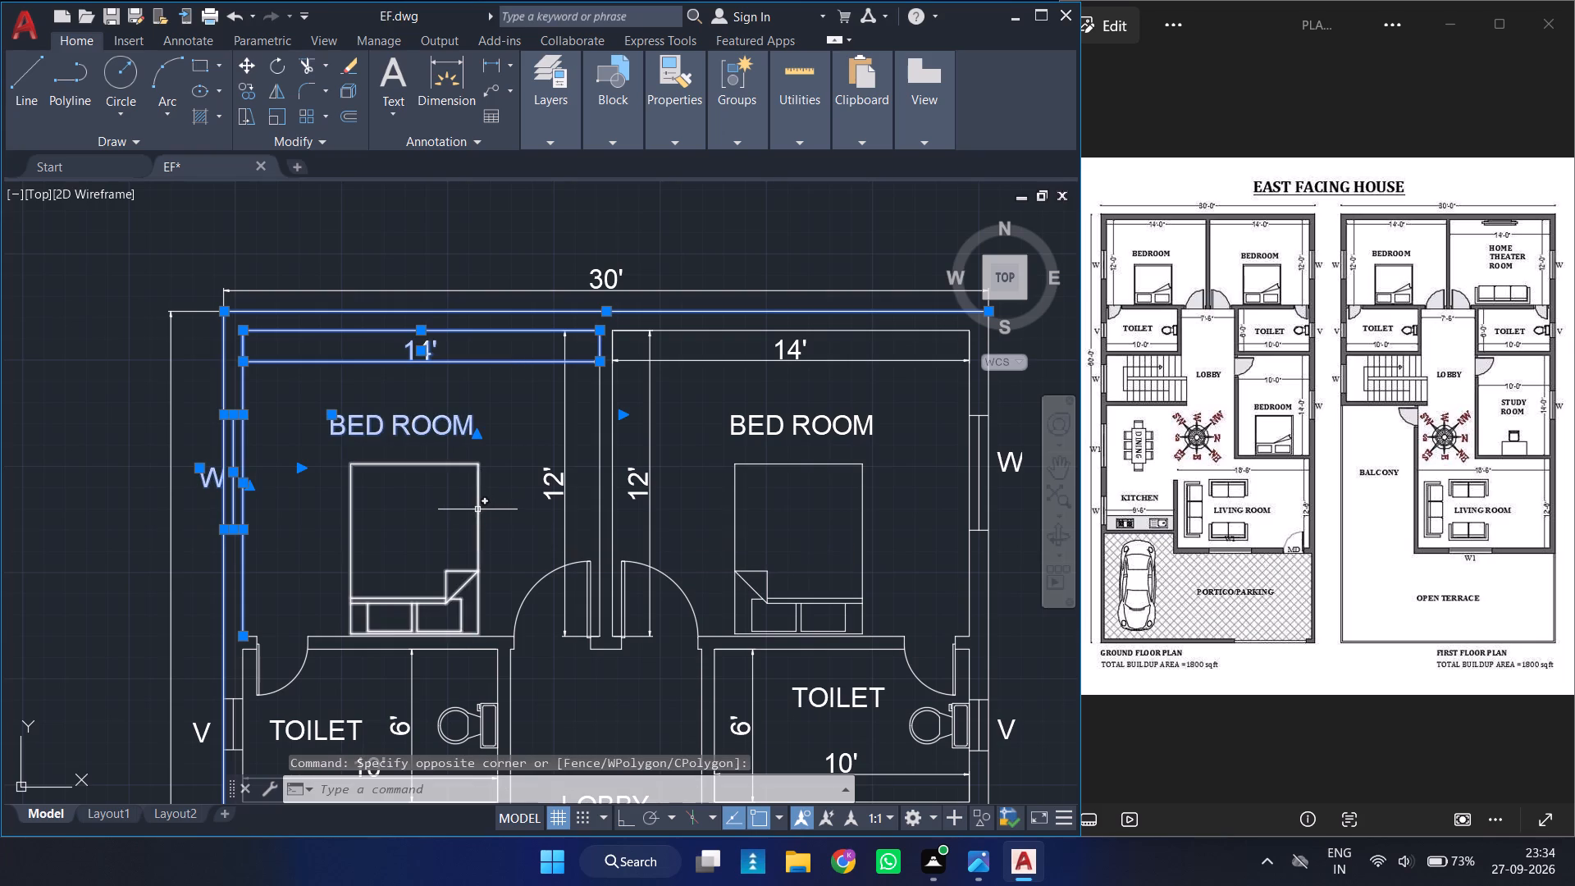
pyautogui.click(477, 509)
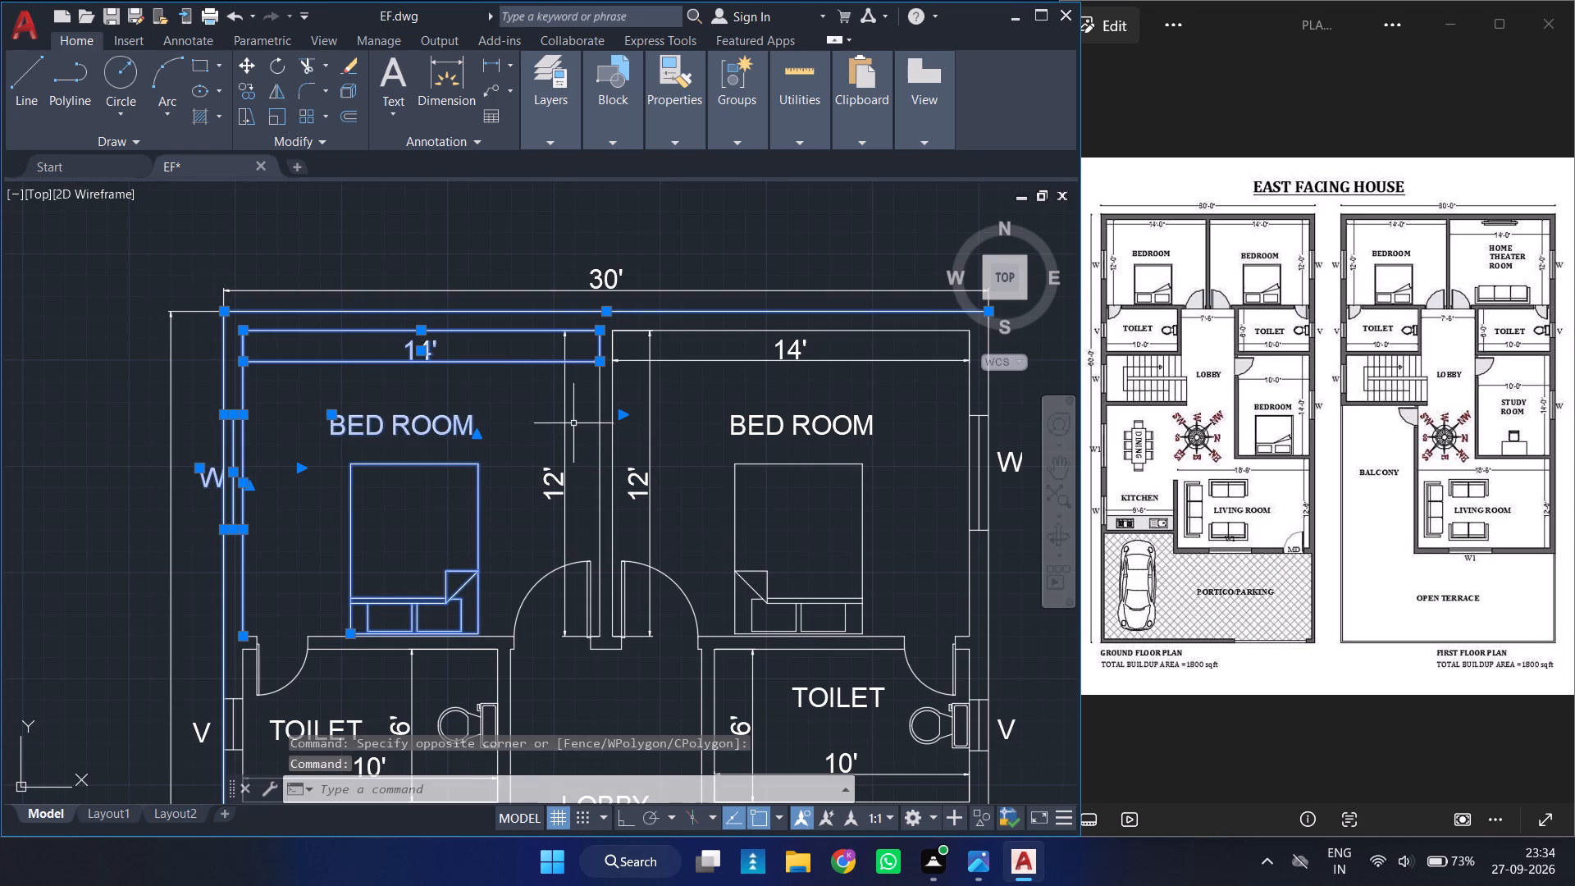
pyautogui.click(561, 420)
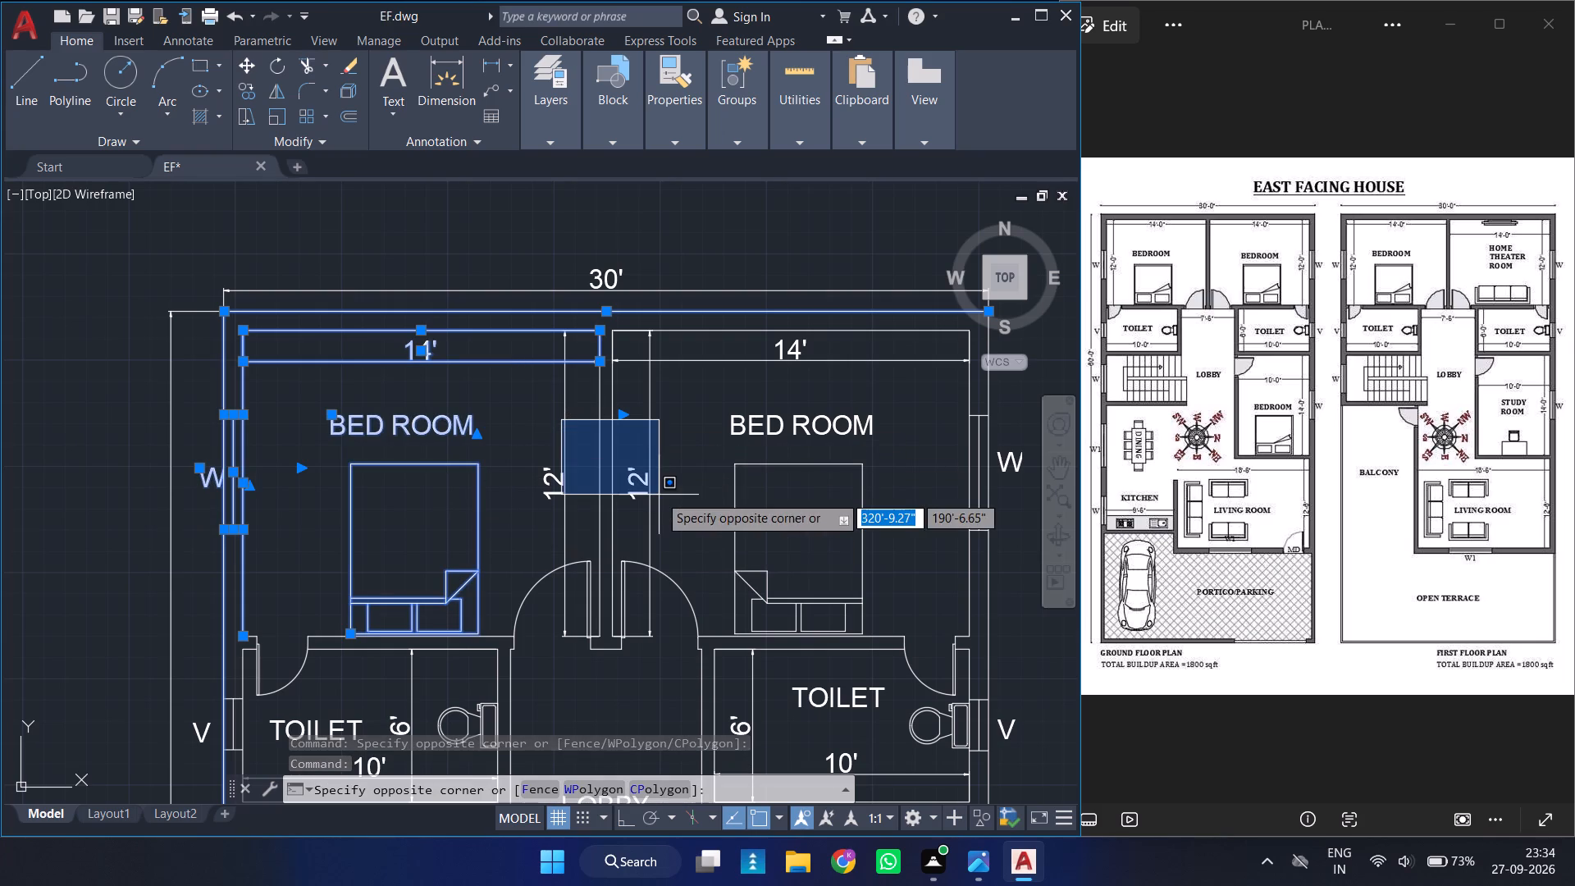
pyautogui.click(673, 693)
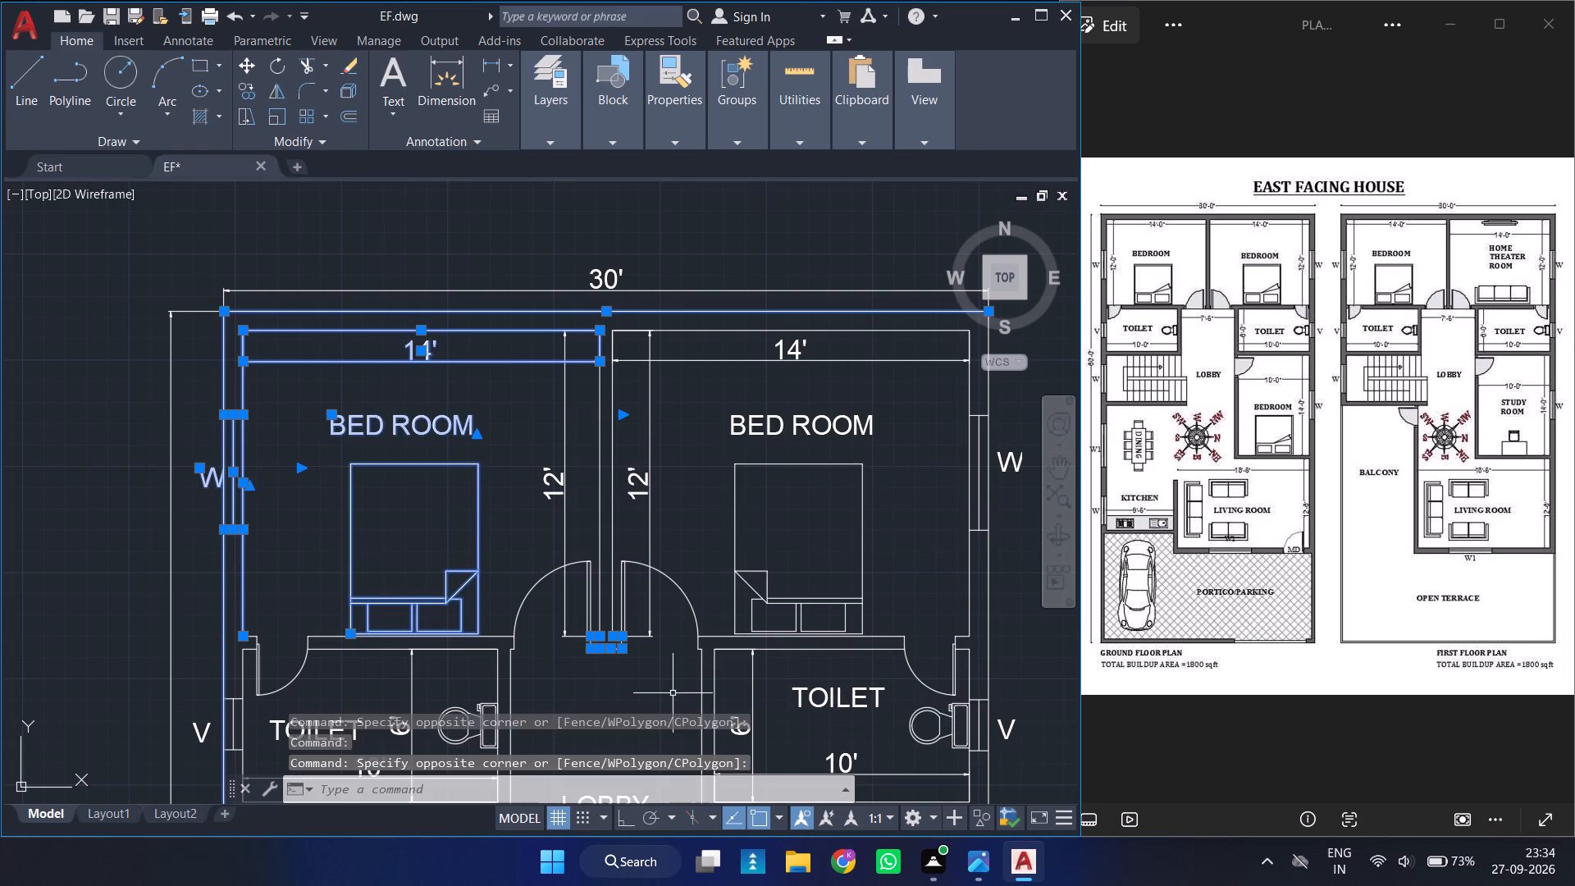
pyautogui.click(608, 268)
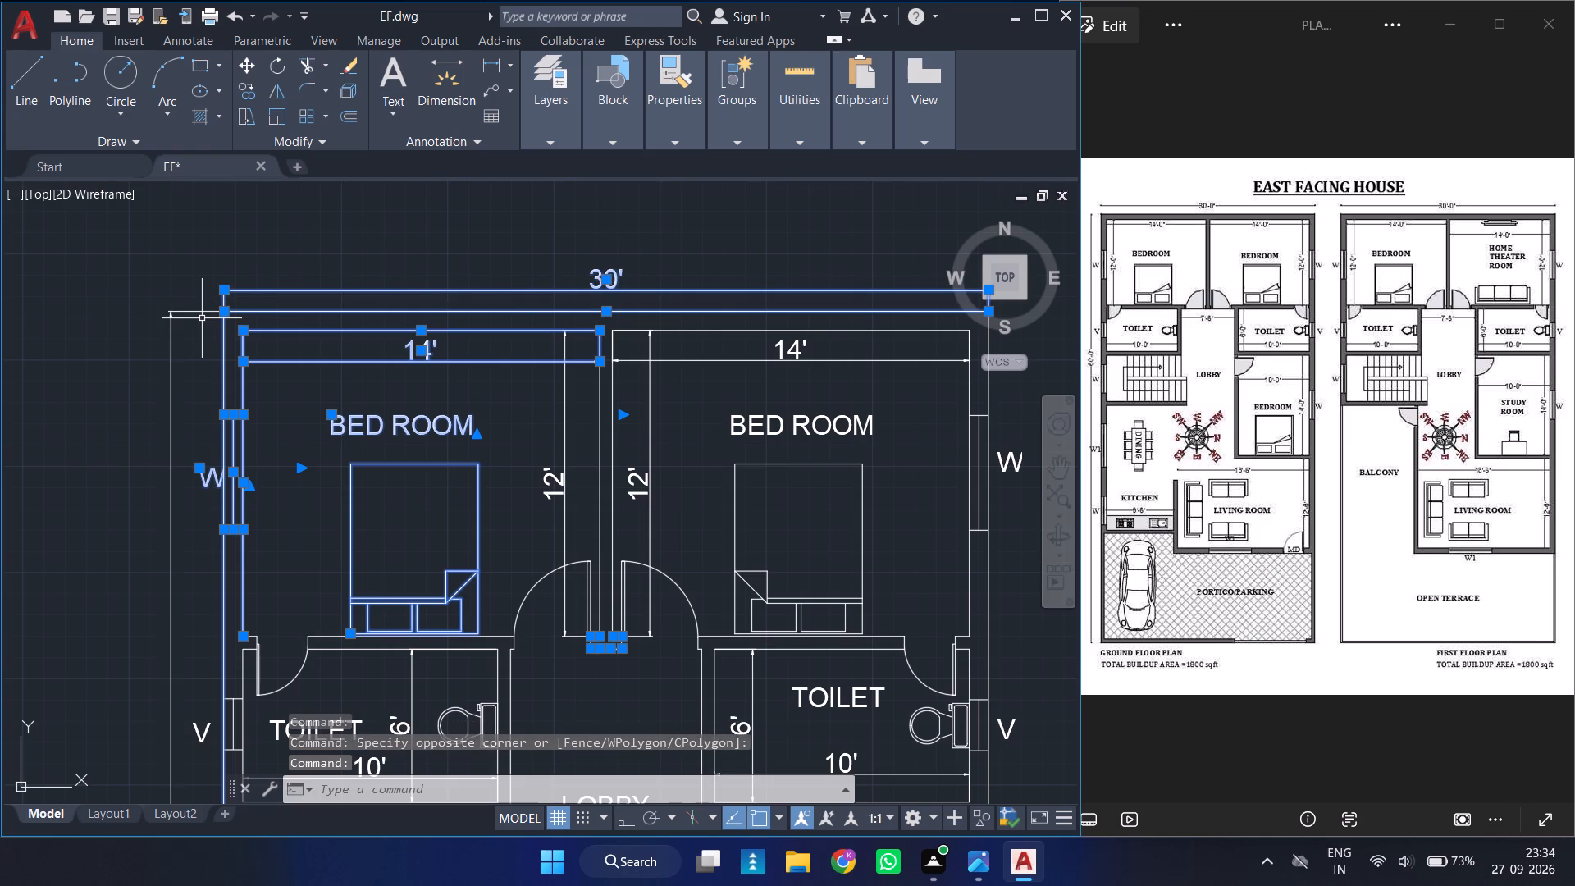
pyautogui.click(208, 312)
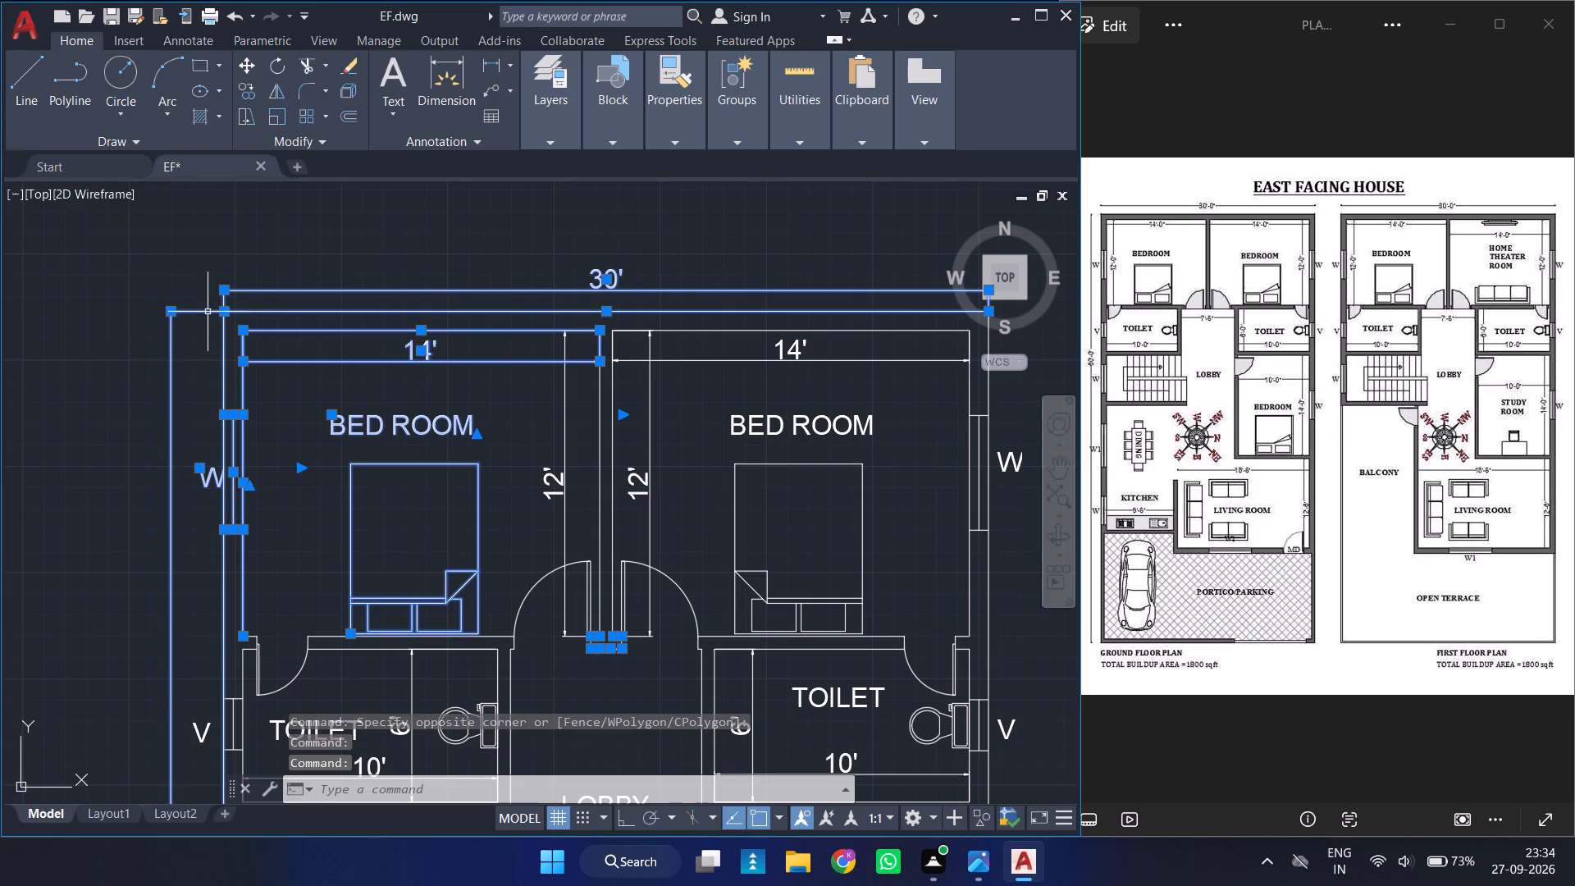
# Add the rest of both upper bedrooms and both toilets, with their doors, fixtures, windows, labels and dimensions, to the selection.
pyautogui.keyDown('ctrl'); pyautogui.scroll(-2, 575, 404); pyautogui.keyUp('ctrl')
pyautogui.keyDown('ctrl'); pyautogui.scroll(3, 575, 404); pyautogui.keyUp('ctrl')
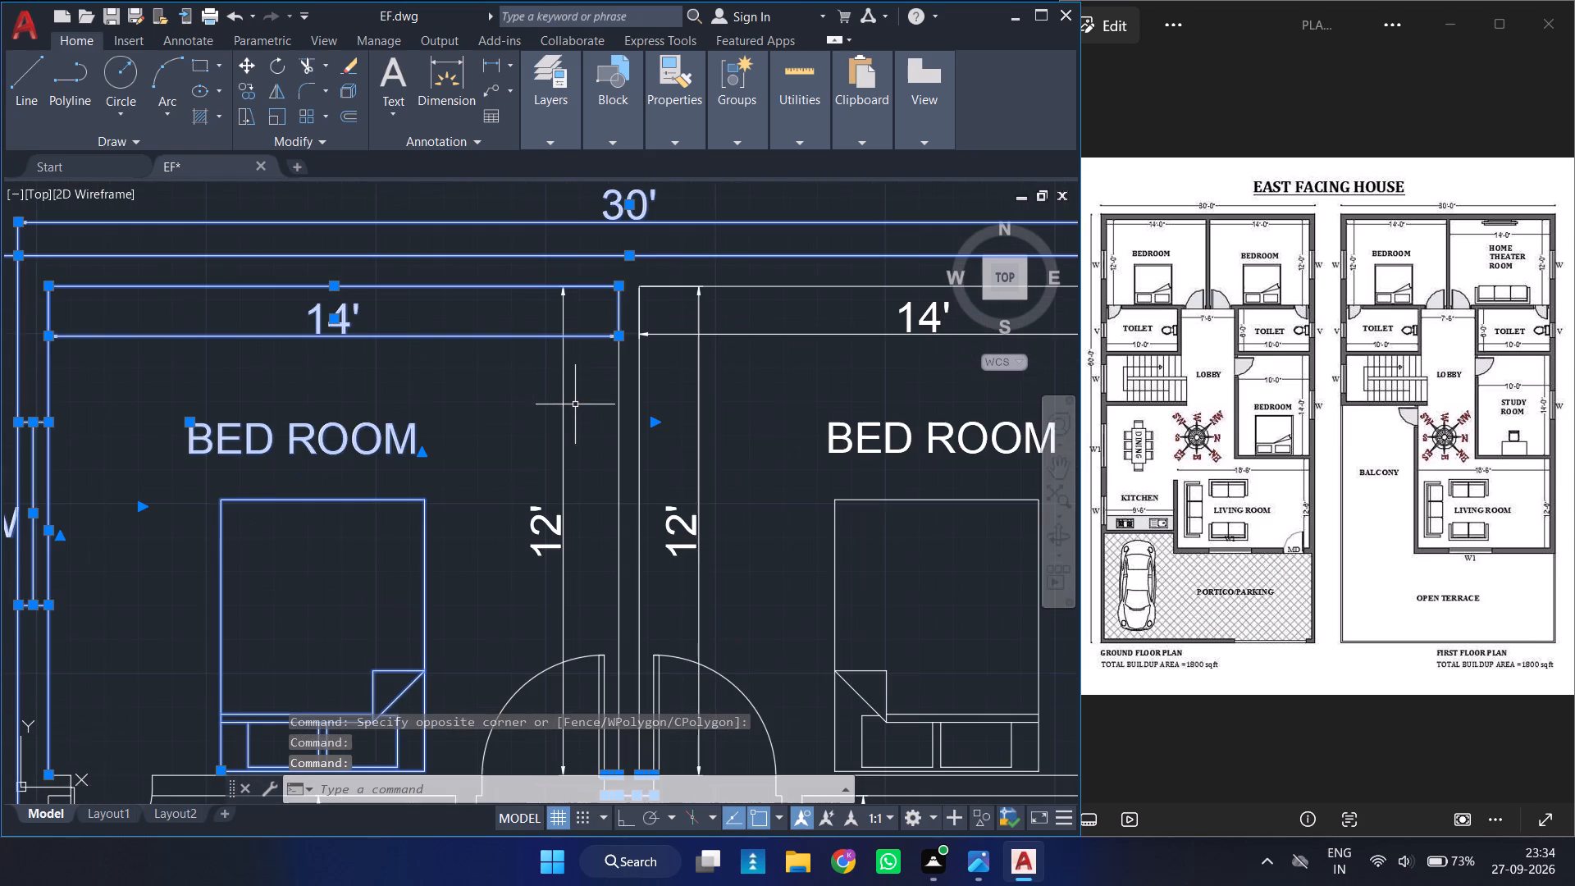
pyautogui.keyDown('ctrl'); pyautogui.scroll(-2, 755, 430); pyautogui.keyUp('ctrl')
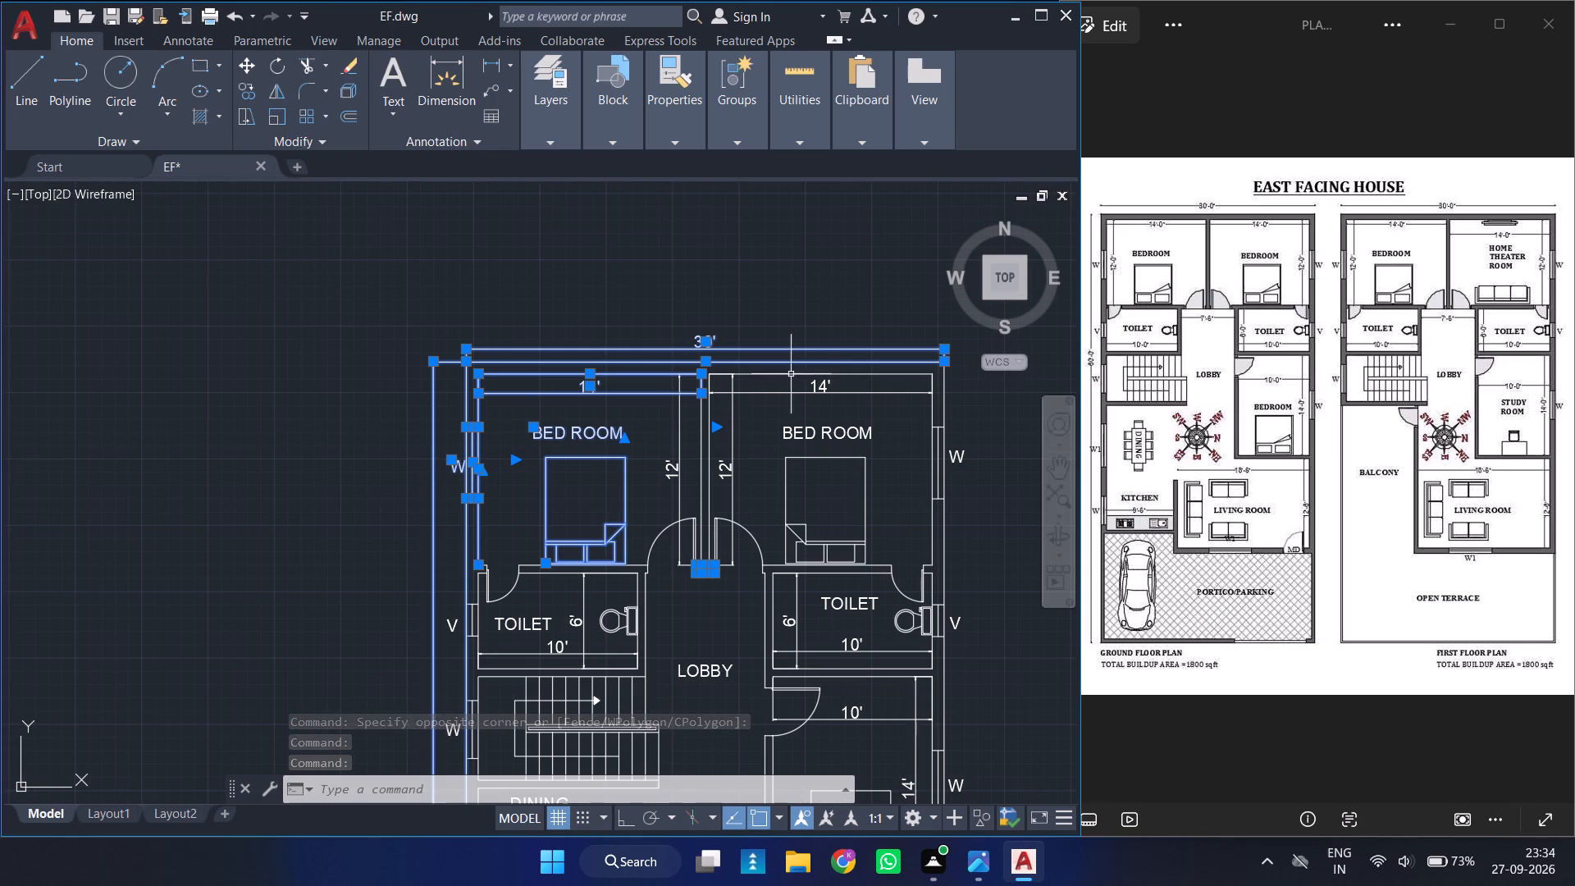
pyautogui.click(800, 291)
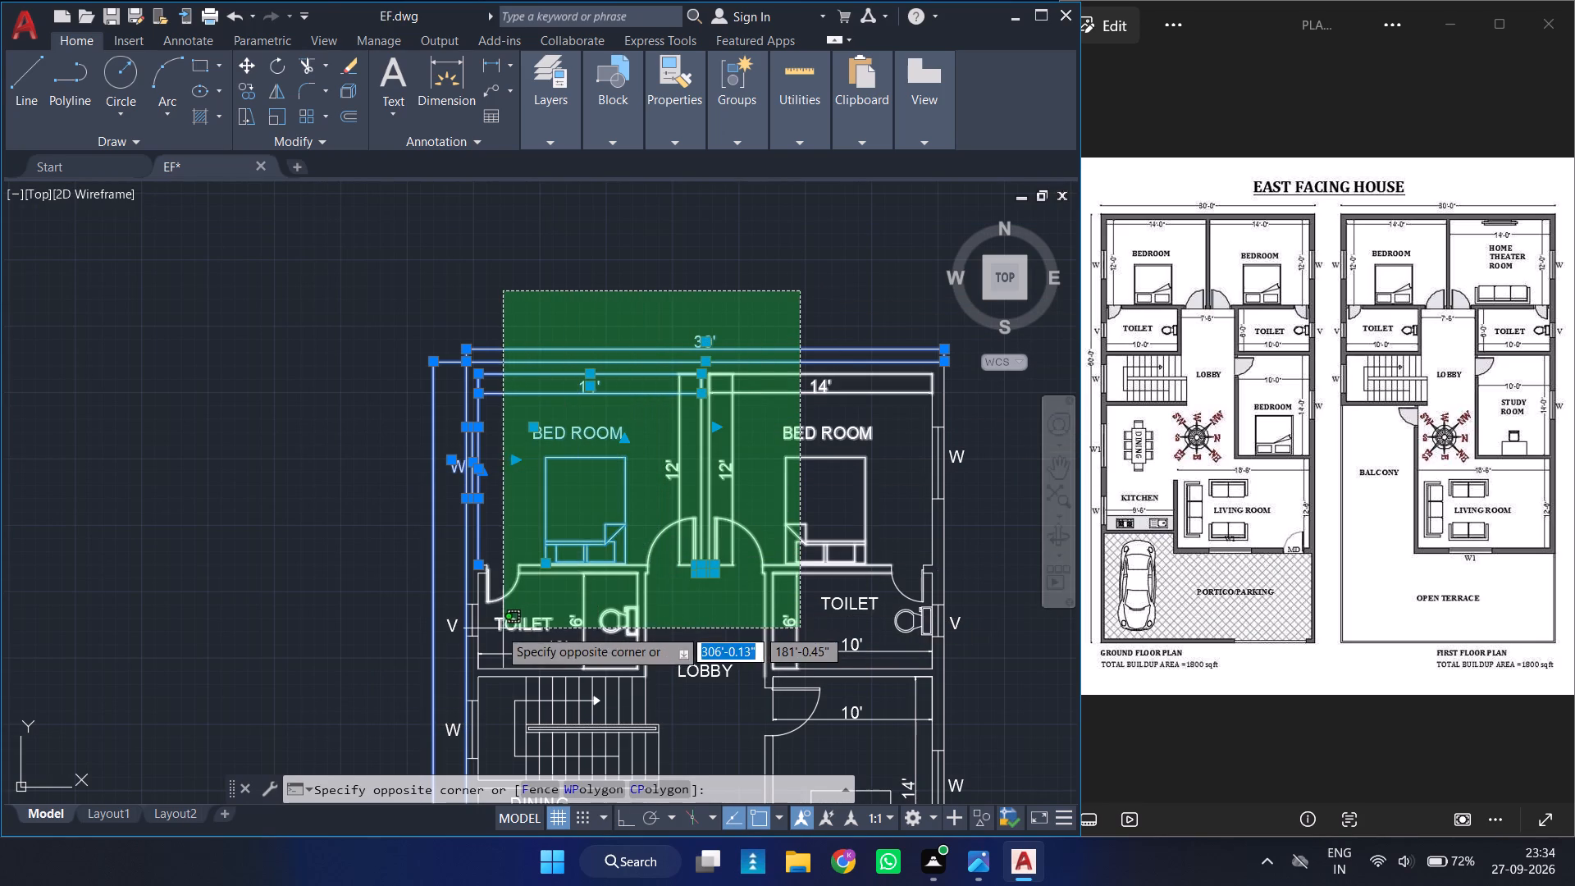
pyautogui.click(451, 655)
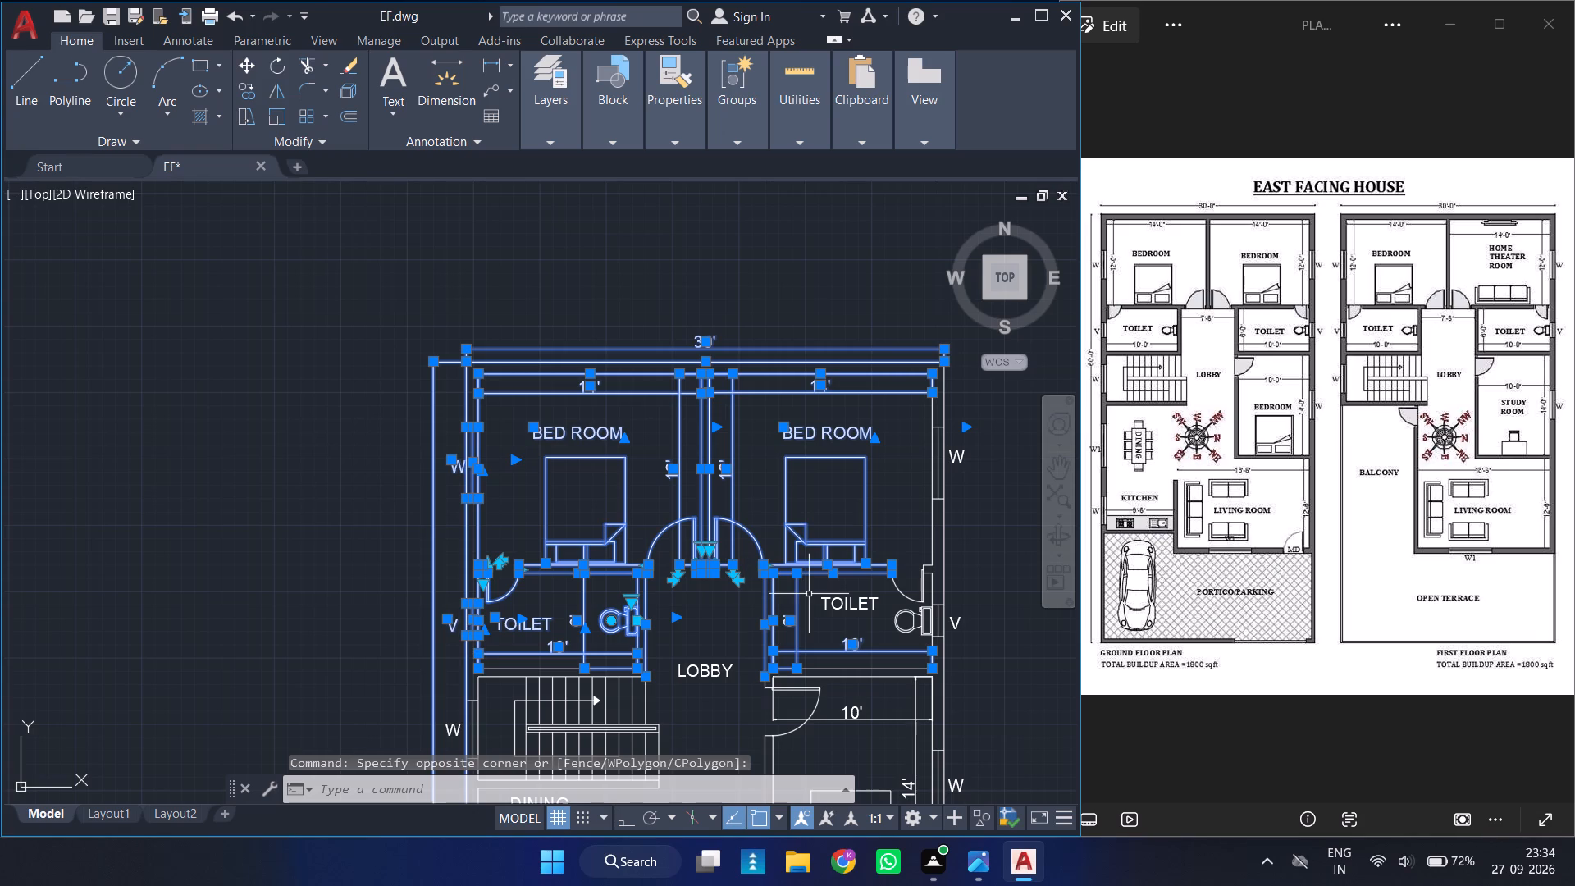
pyautogui.click(988, 669)
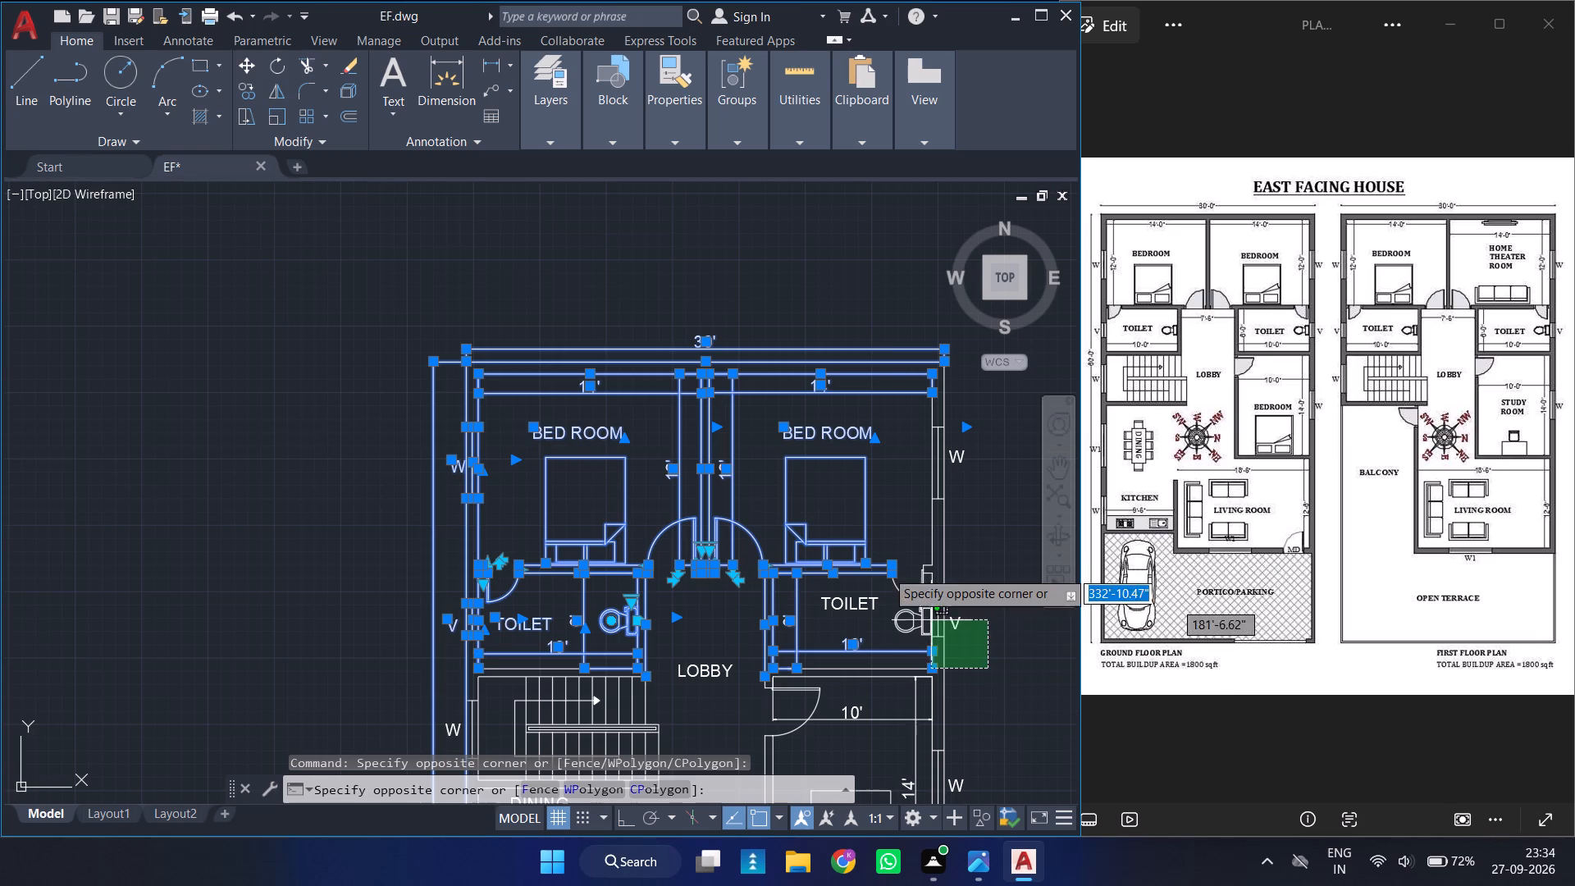
pyautogui.click(842, 382)
# Add the outer wall line below the portico to the selection, leaving out the portico hatch, car and label.
pyautogui.keyDown('ctrl'); pyautogui.scroll(-2, 842, 382); pyautogui.keyUp('ctrl')
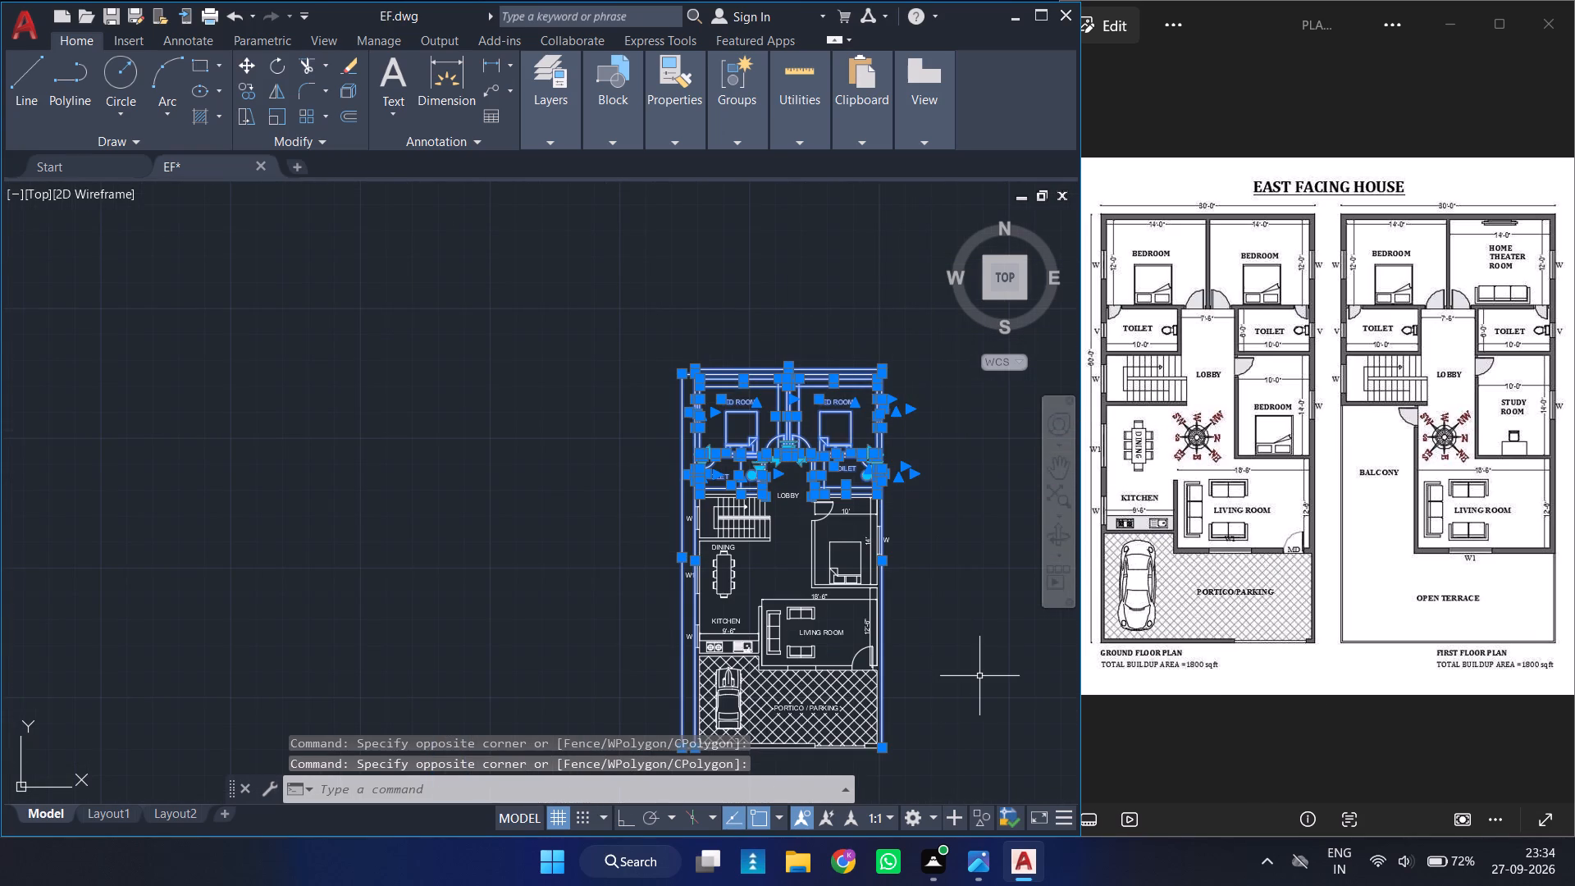
pyautogui.keyDown('ctrl'); pyautogui.scroll(1, 979, 676); pyautogui.keyUp('ctrl')
pyautogui.keyDown('ctrl'); pyautogui.scroll(3, 865, 658); pyautogui.keyUp('ctrl')
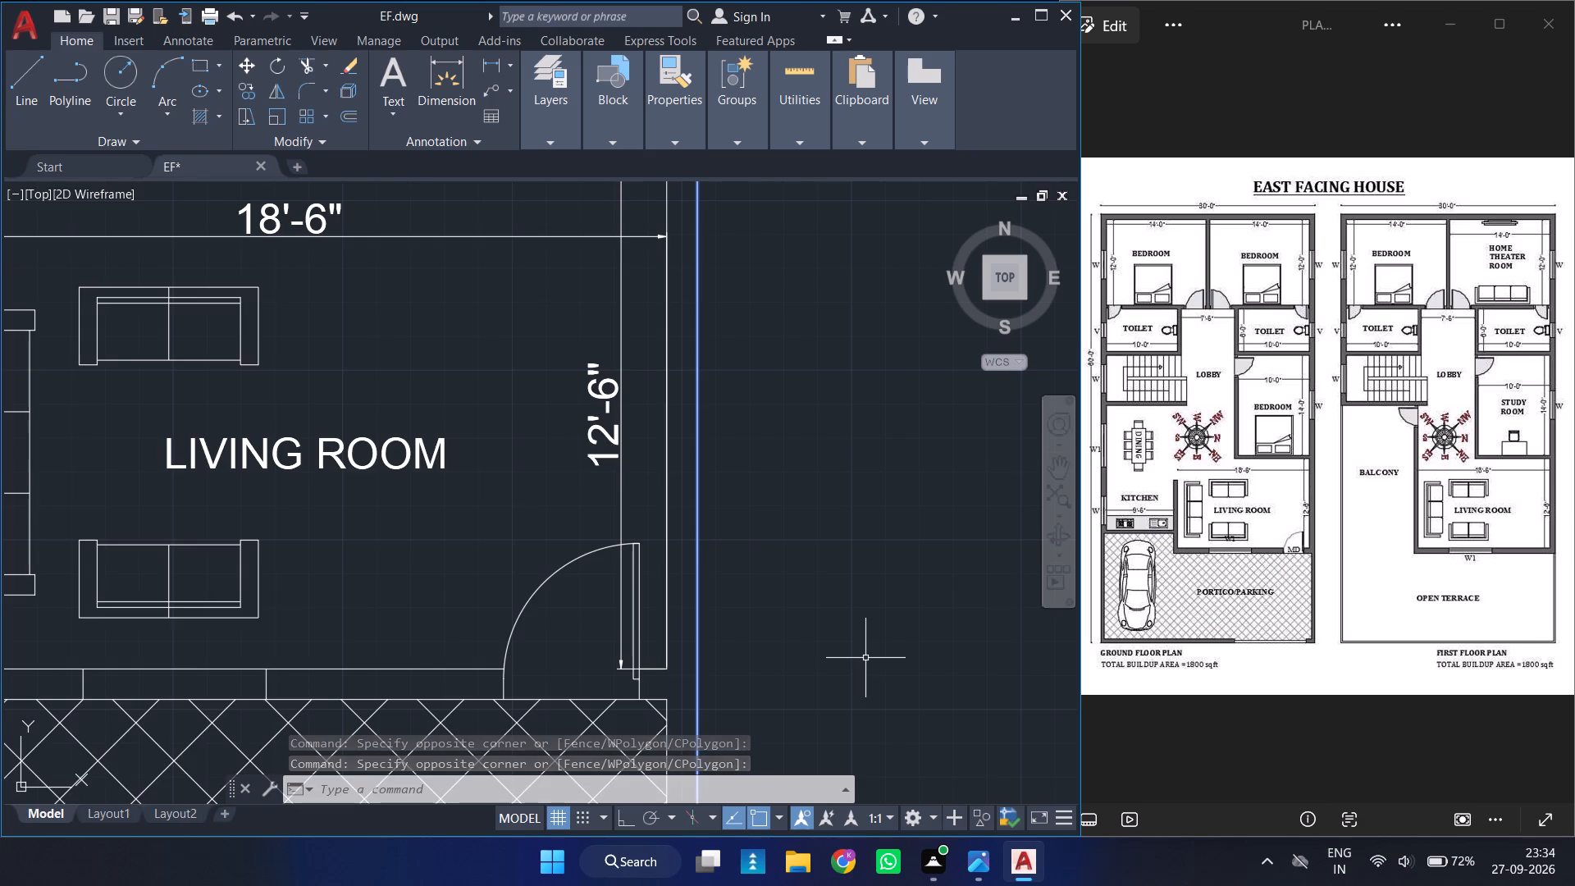
pyautogui.keyDown('ctrl'); pyautogui.scroll(-2, 865, 658); pyautogui.keyUp('ctrl')
pyautogui.keyDown('ctrl'); pyautogui.scroll(-4, 847, 464); pyautogui.keyUp('ctrl')
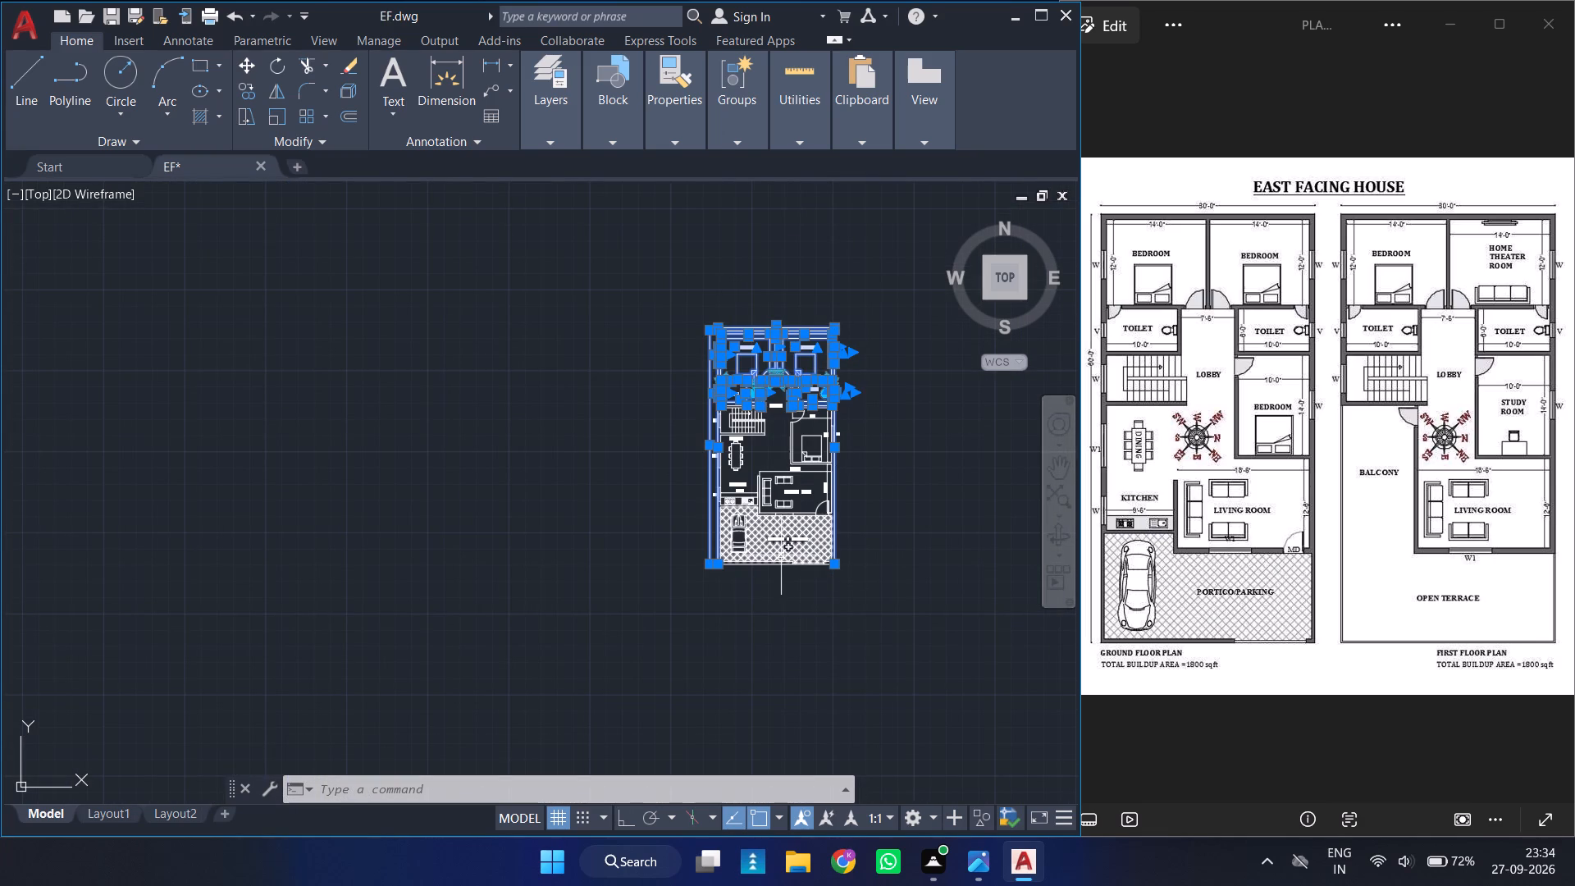
pyautogui.keyDown('ctrl'); pyautogui.scroll(3, 783, 559); pyautogui.keyUp('ctrl')
pyautogui.click(775, 591)
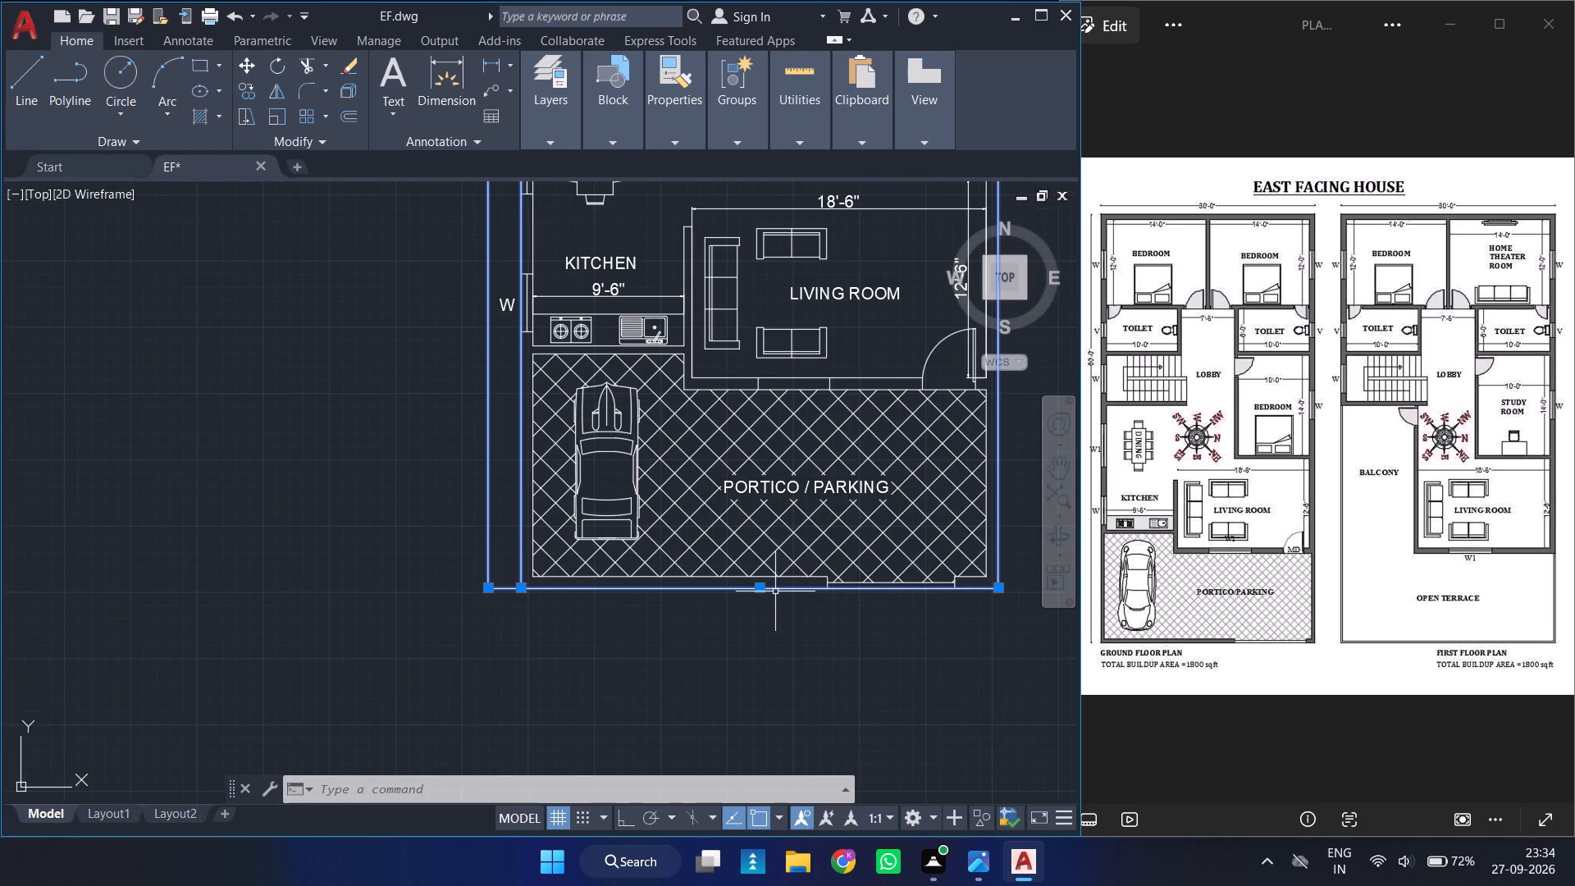
pyautogui.click(755, 390)
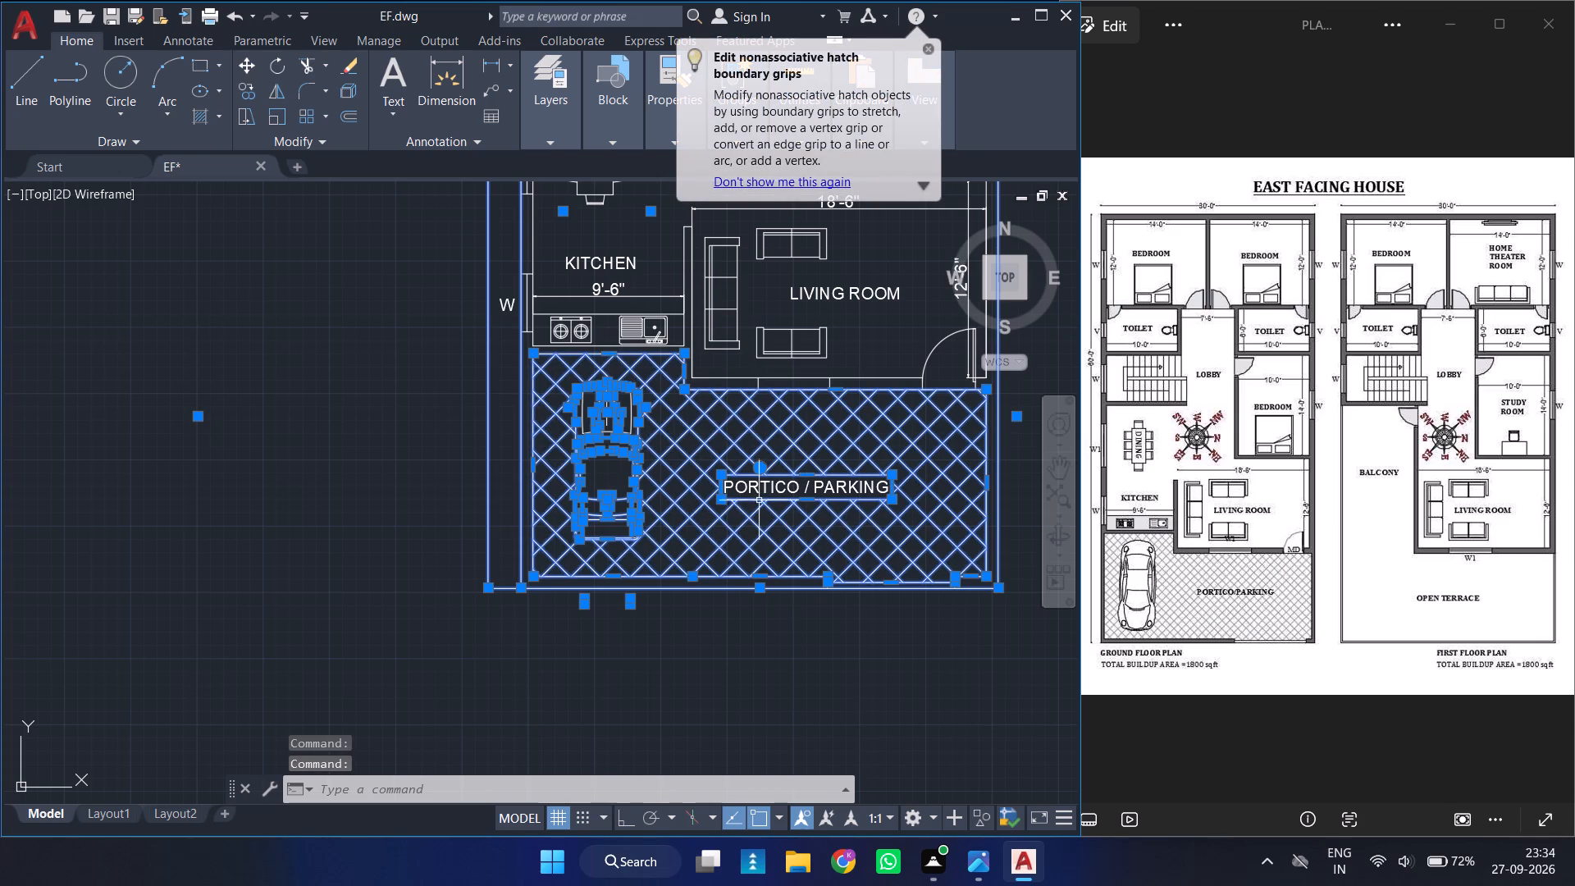
pyautogui.keyDown('shift'); pyautogui.click(705, 449); pyautogui.keyUp('shift')
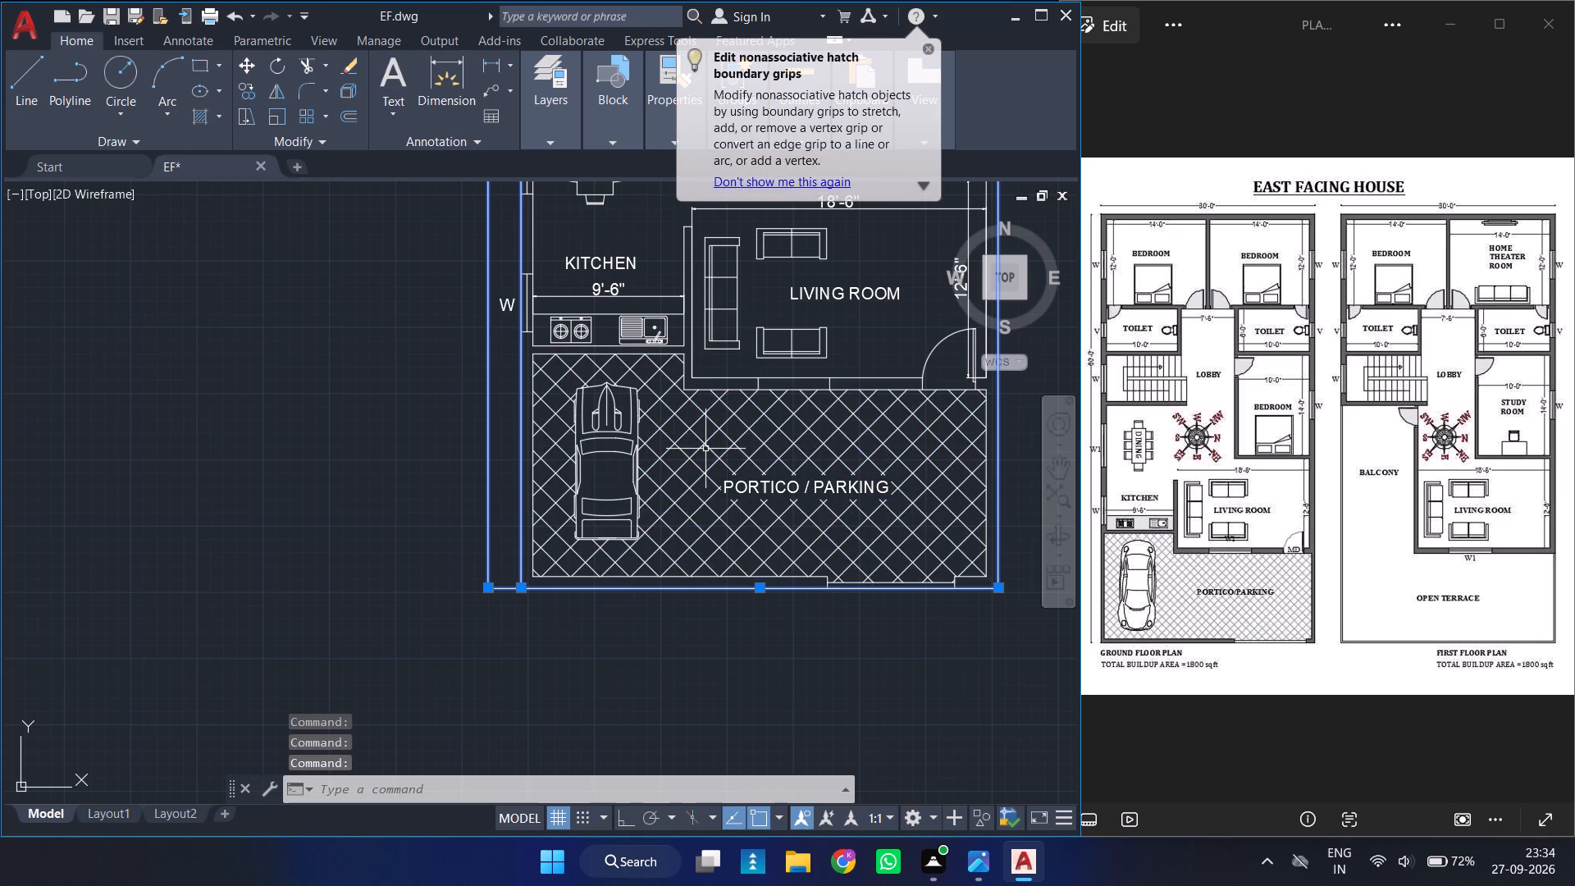
# Add the wall lines separating the portico from the living room and kitchen to the selection.
pyautogui.keyDown('ctrl'); pyautogui.scroll(2, 713, 376); pyautogui.keyUp('ctrl')
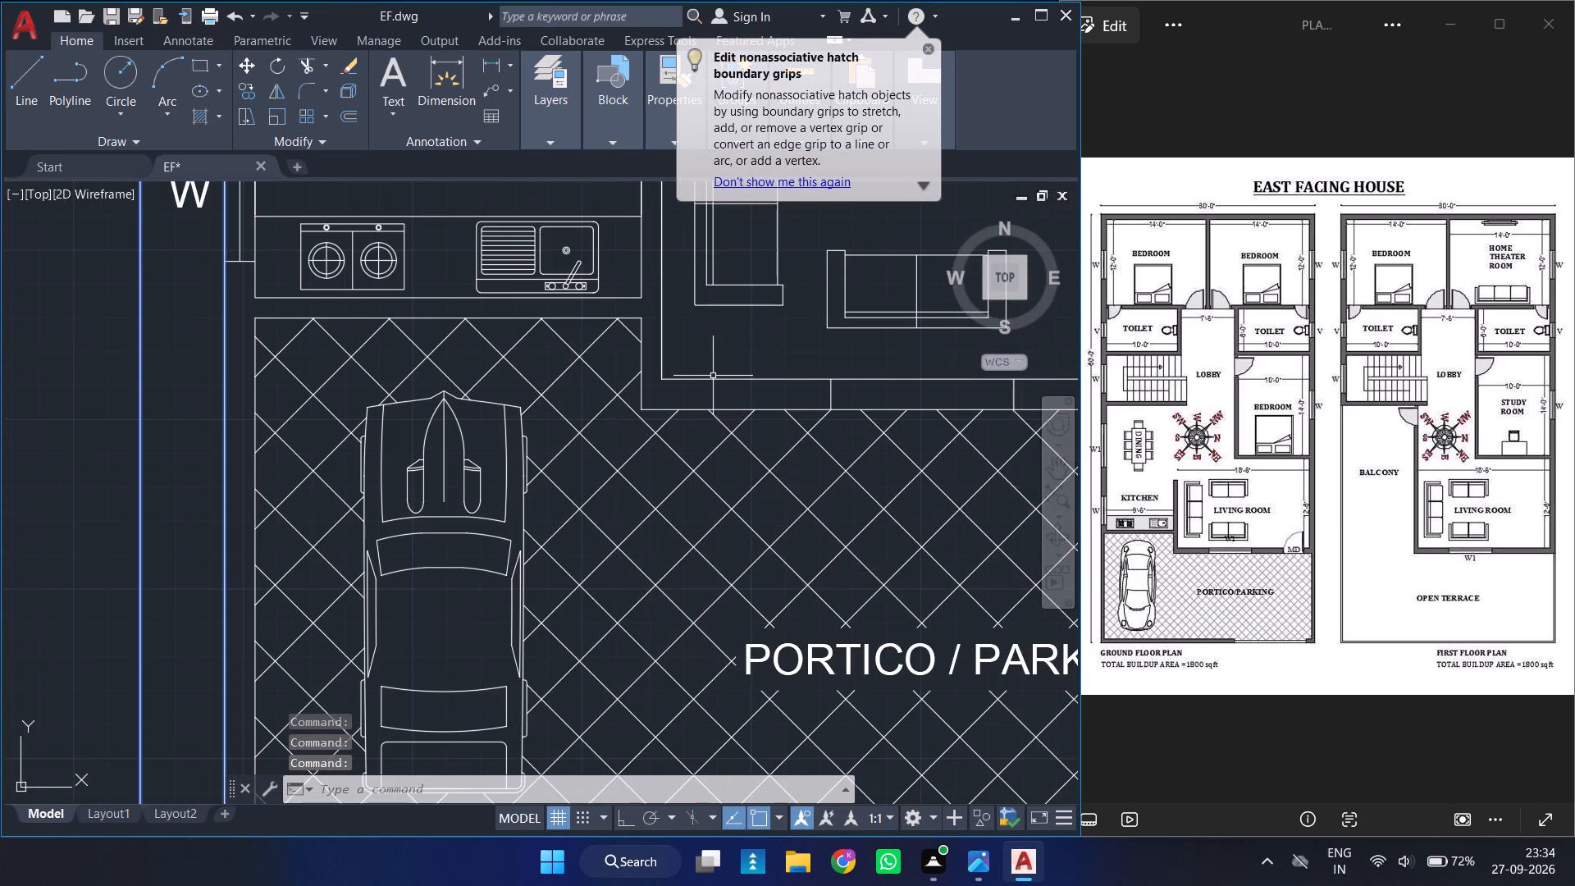
pyautogui.click(713, 376)
pyautogui.click(664, 391)
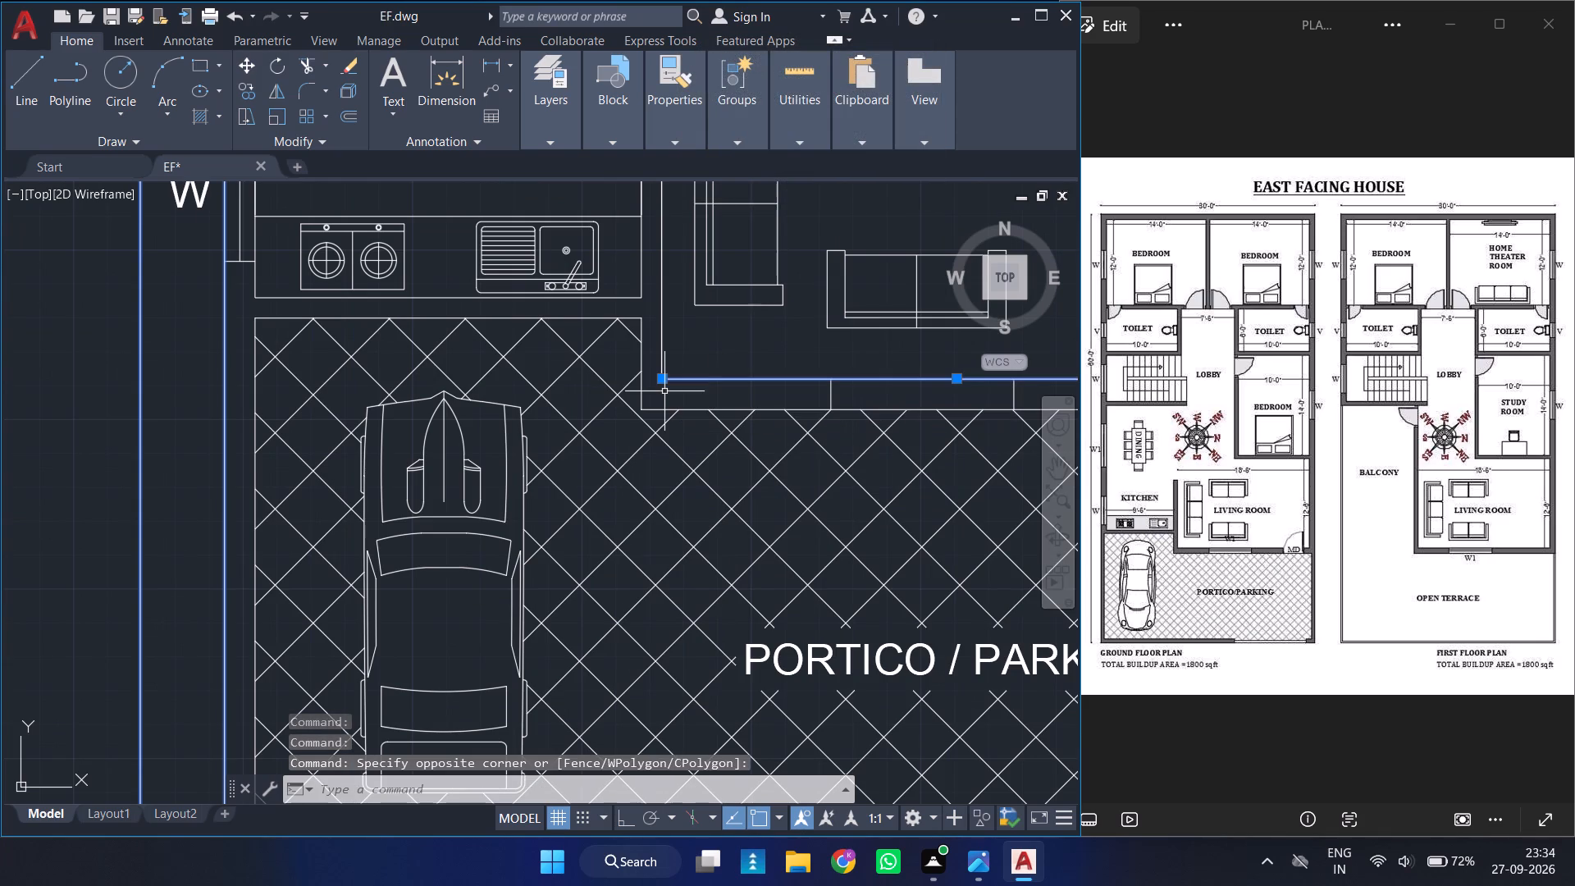
pyautogui.moveTo(653, 409); pyautogui.dragTo(638, 397)
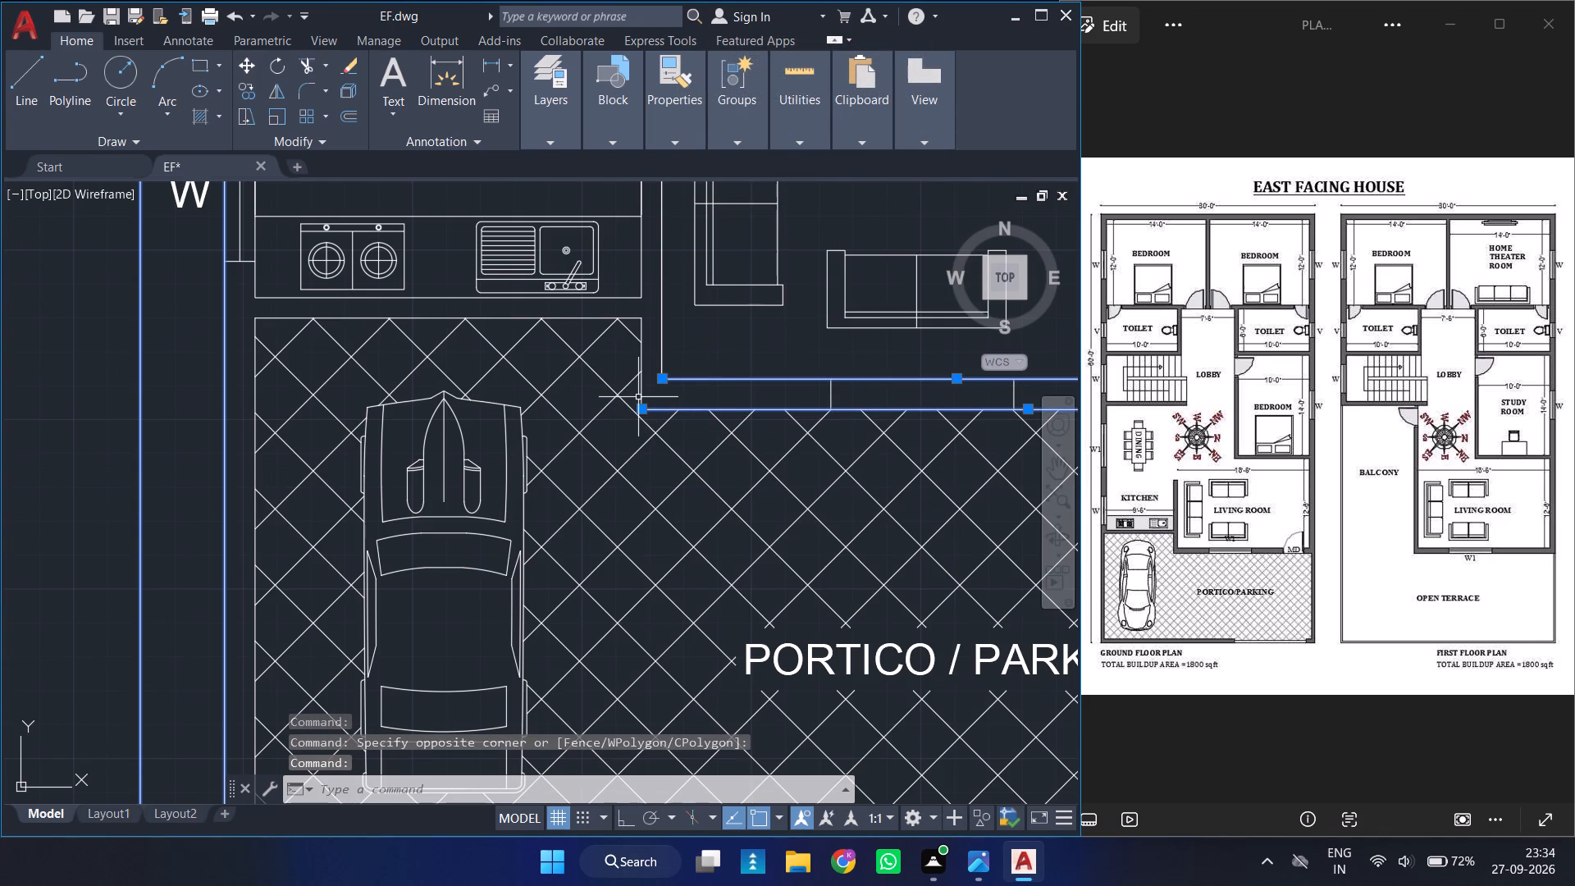
pyautogui.moveTo(638, 397); pyautogui.dragTo(638, 396)
pyautogui.click(641, 397)
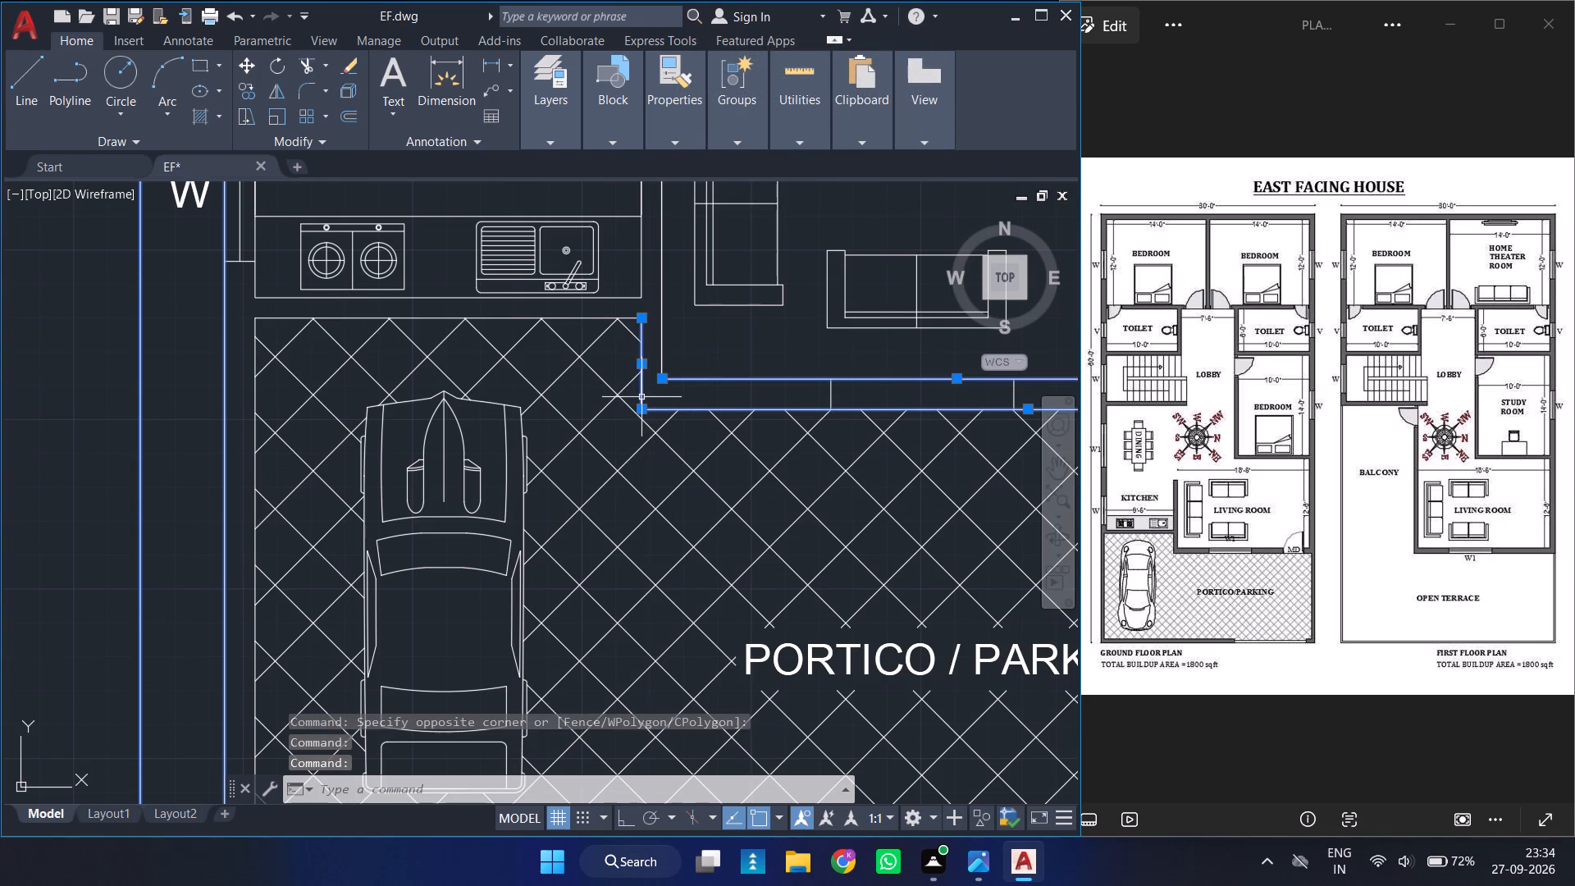
pyautogui.click(581, 322)
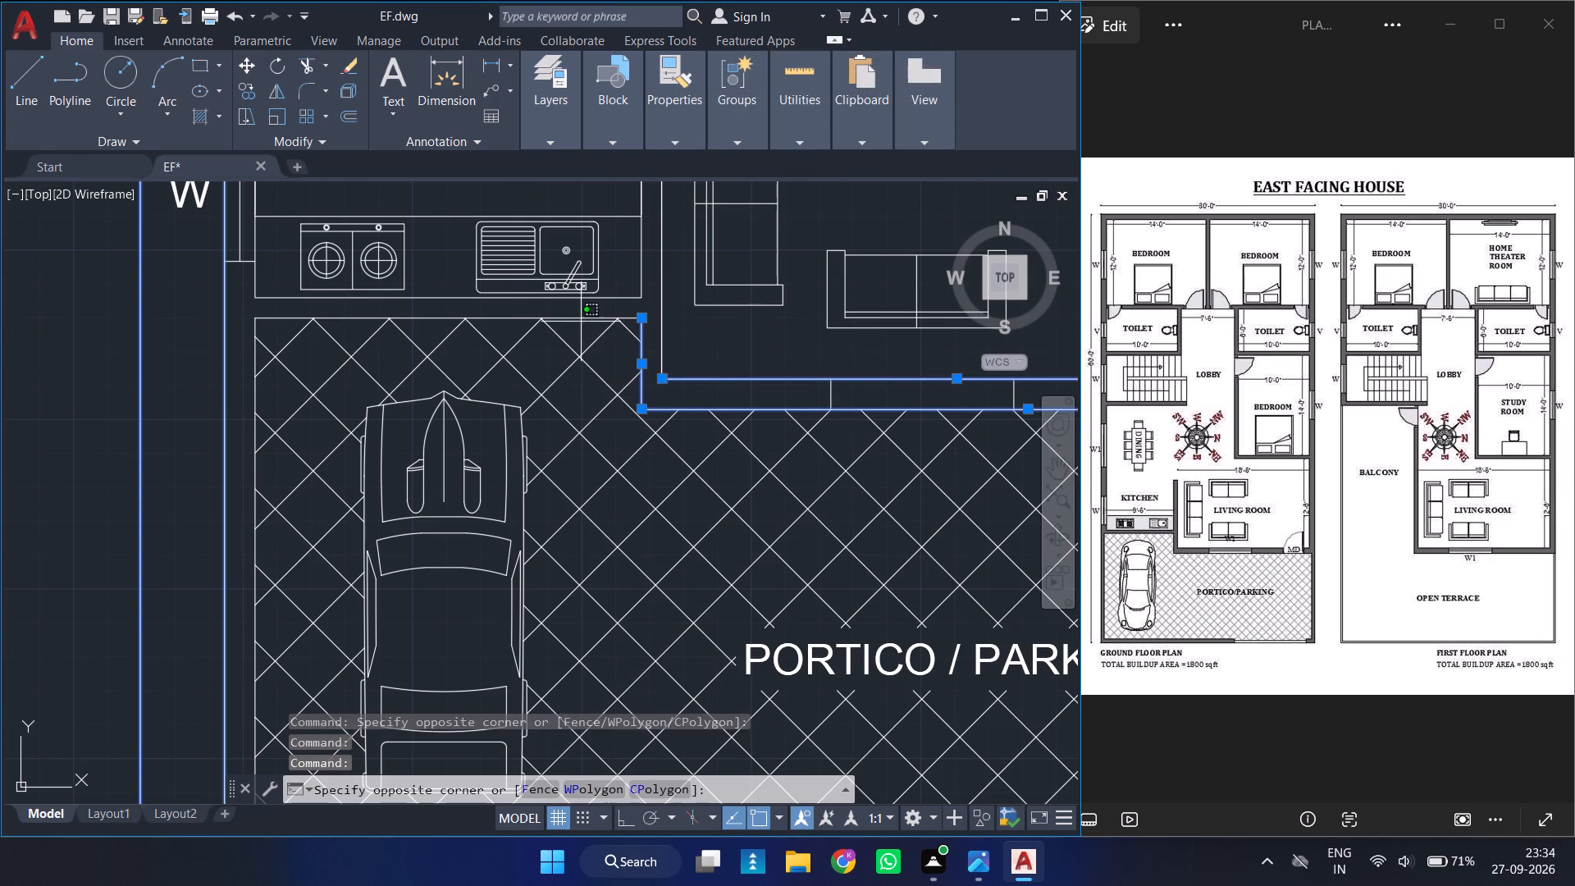
pyautogui.click(569, 311)
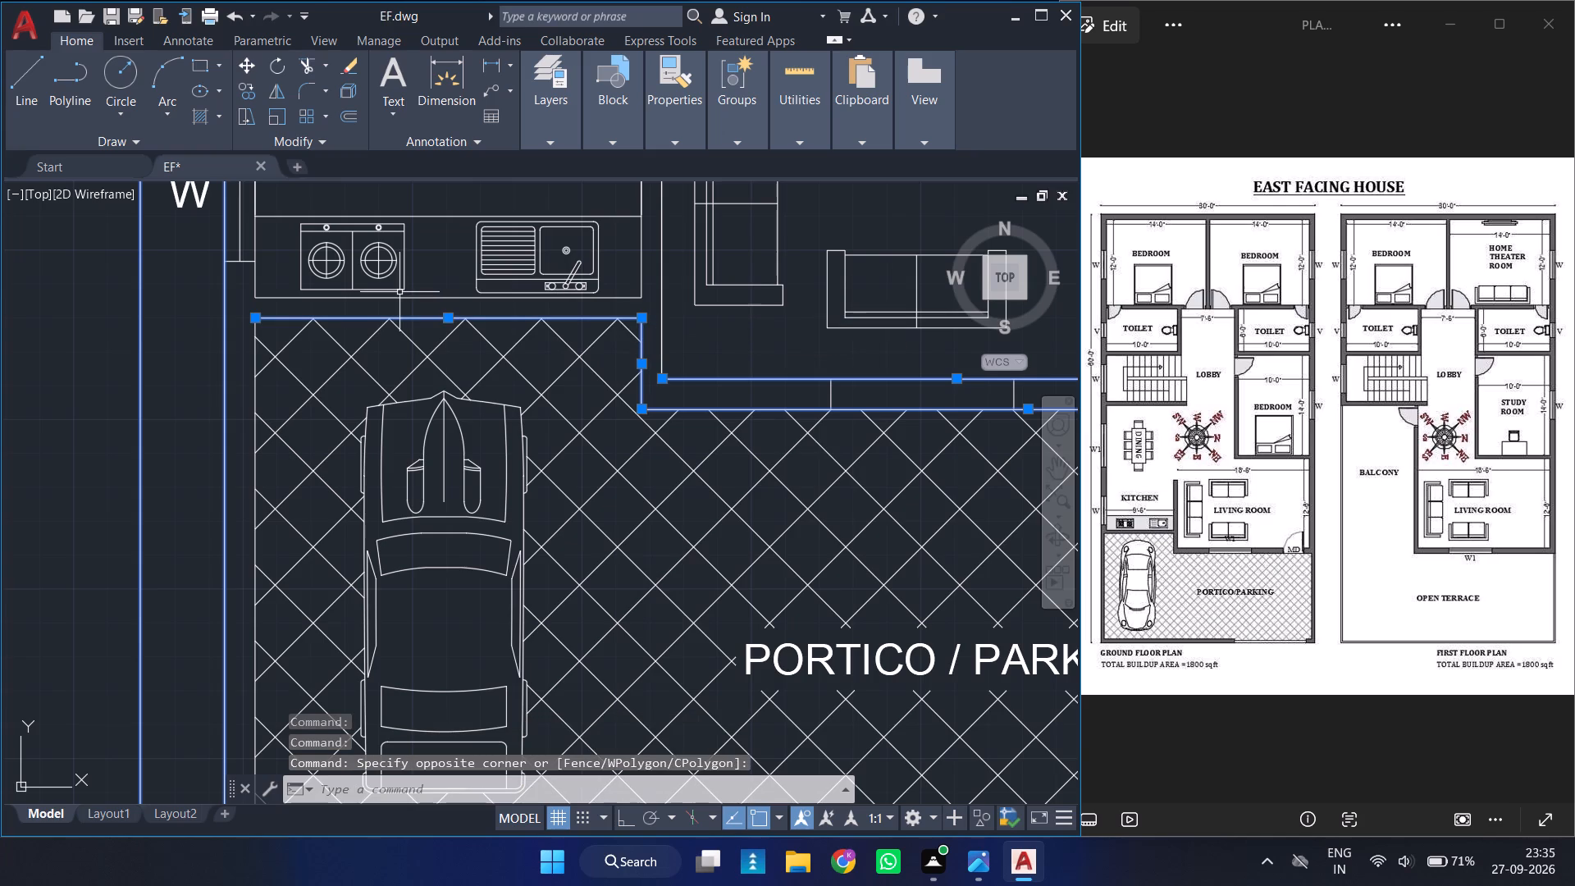
pyautogui.click(331, 298)
# Add the kitchen counter, stove, sink, lower W window, 9'-6" dimension and the living room's three-seat sofa to the selection.
pyautogui.keyDown('ctrl'); pyautogui.scroll(-1, 283, 297); pyautogui.keyUp('ctrl')
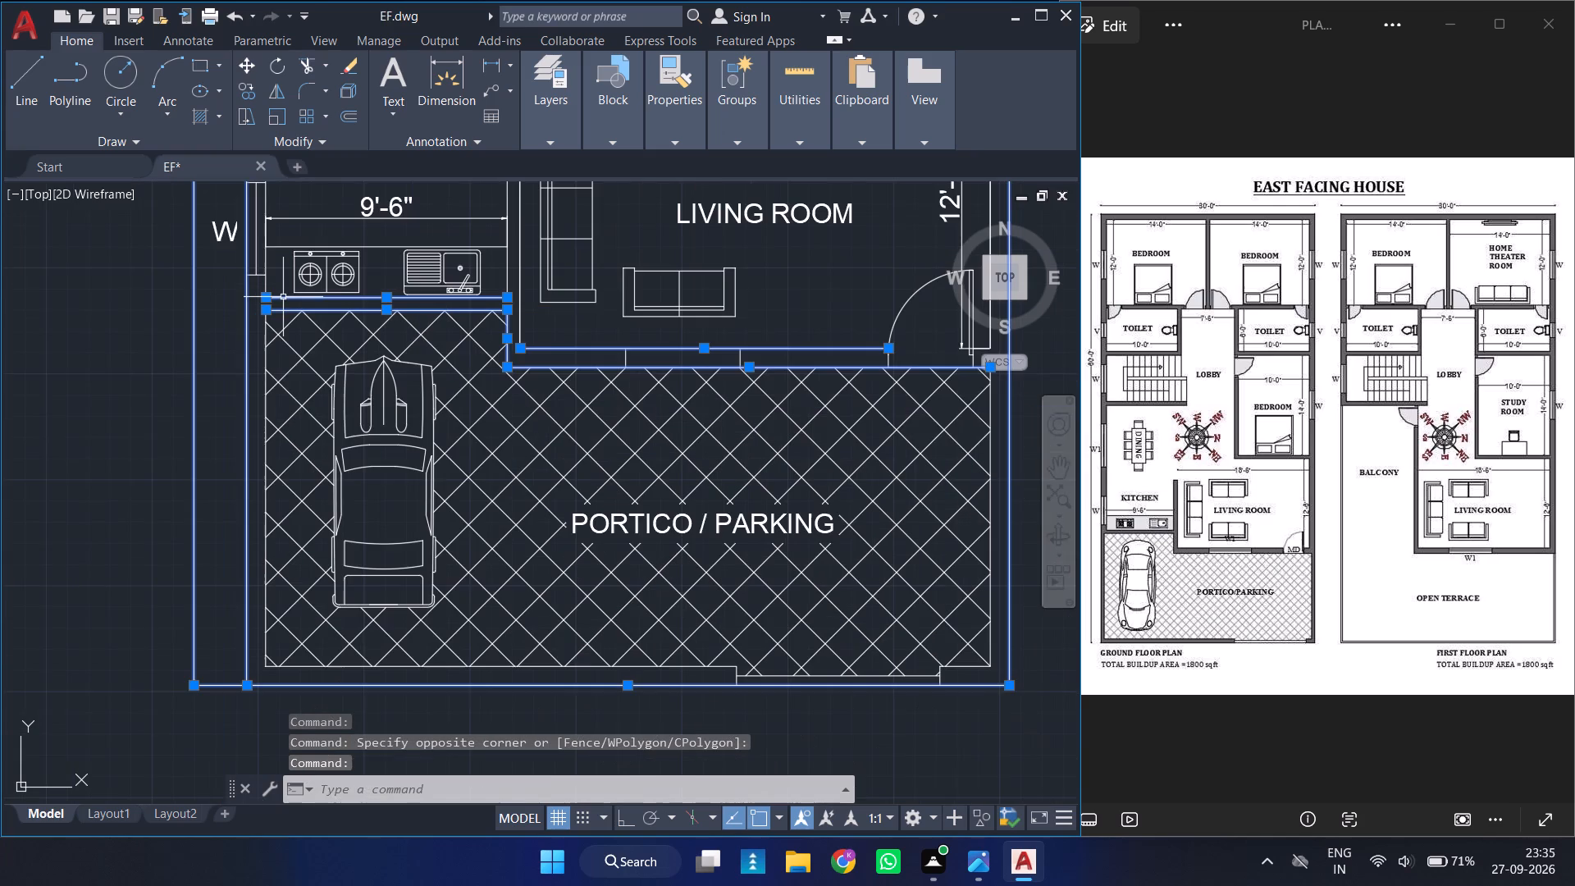
pyautogui.keyDown('ctrl'); pyautogui.scroll(-1, 199, 259); pyautogui.keyUp('ctrl')
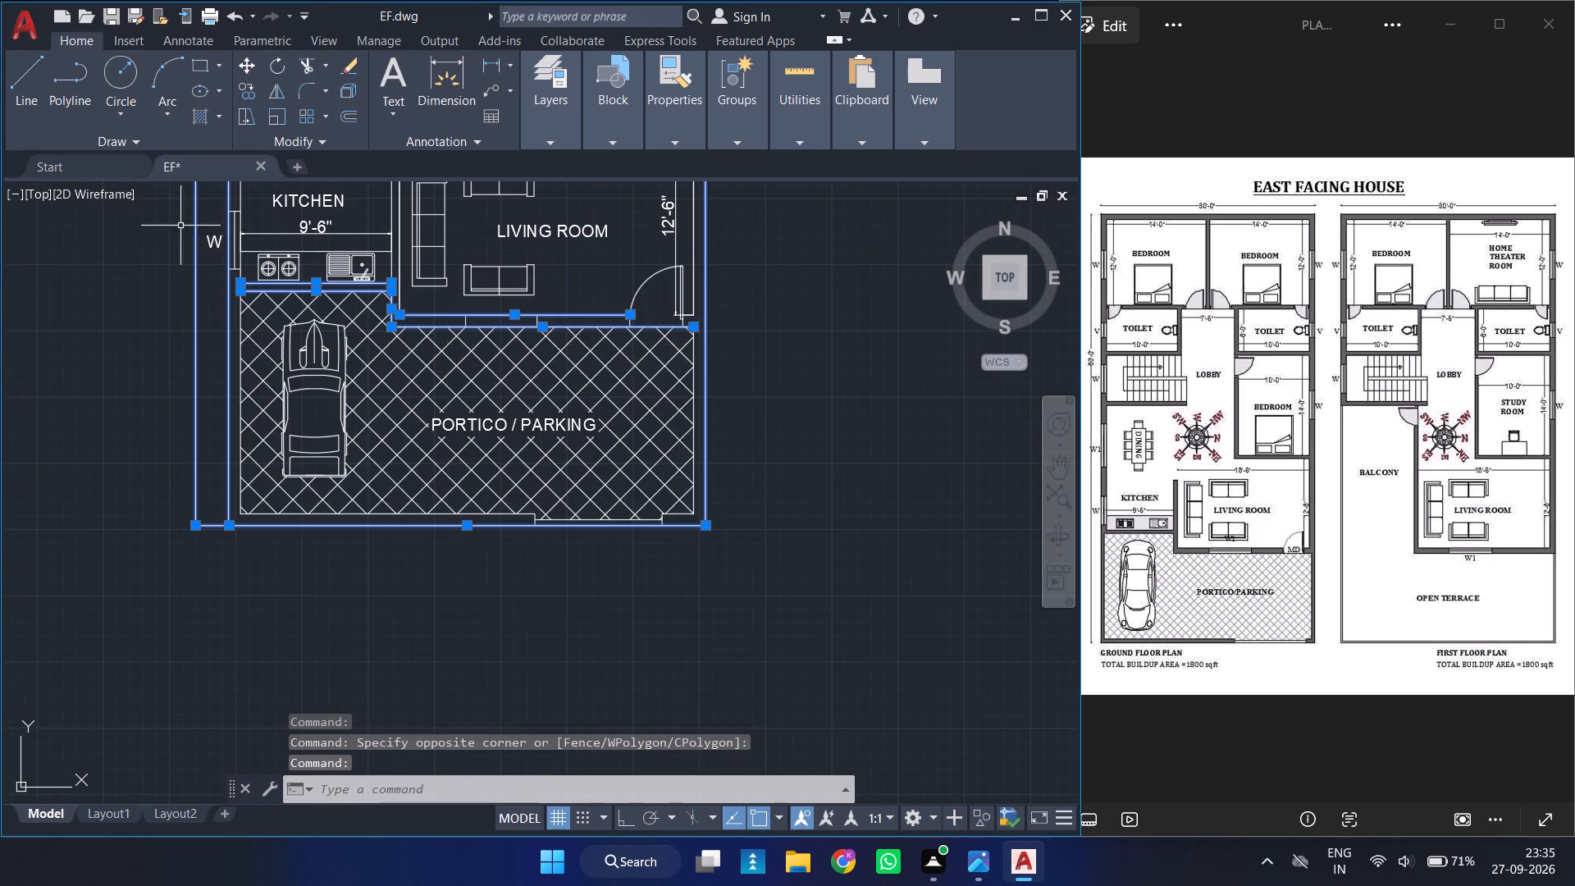
pyautogui.click(171, 204)
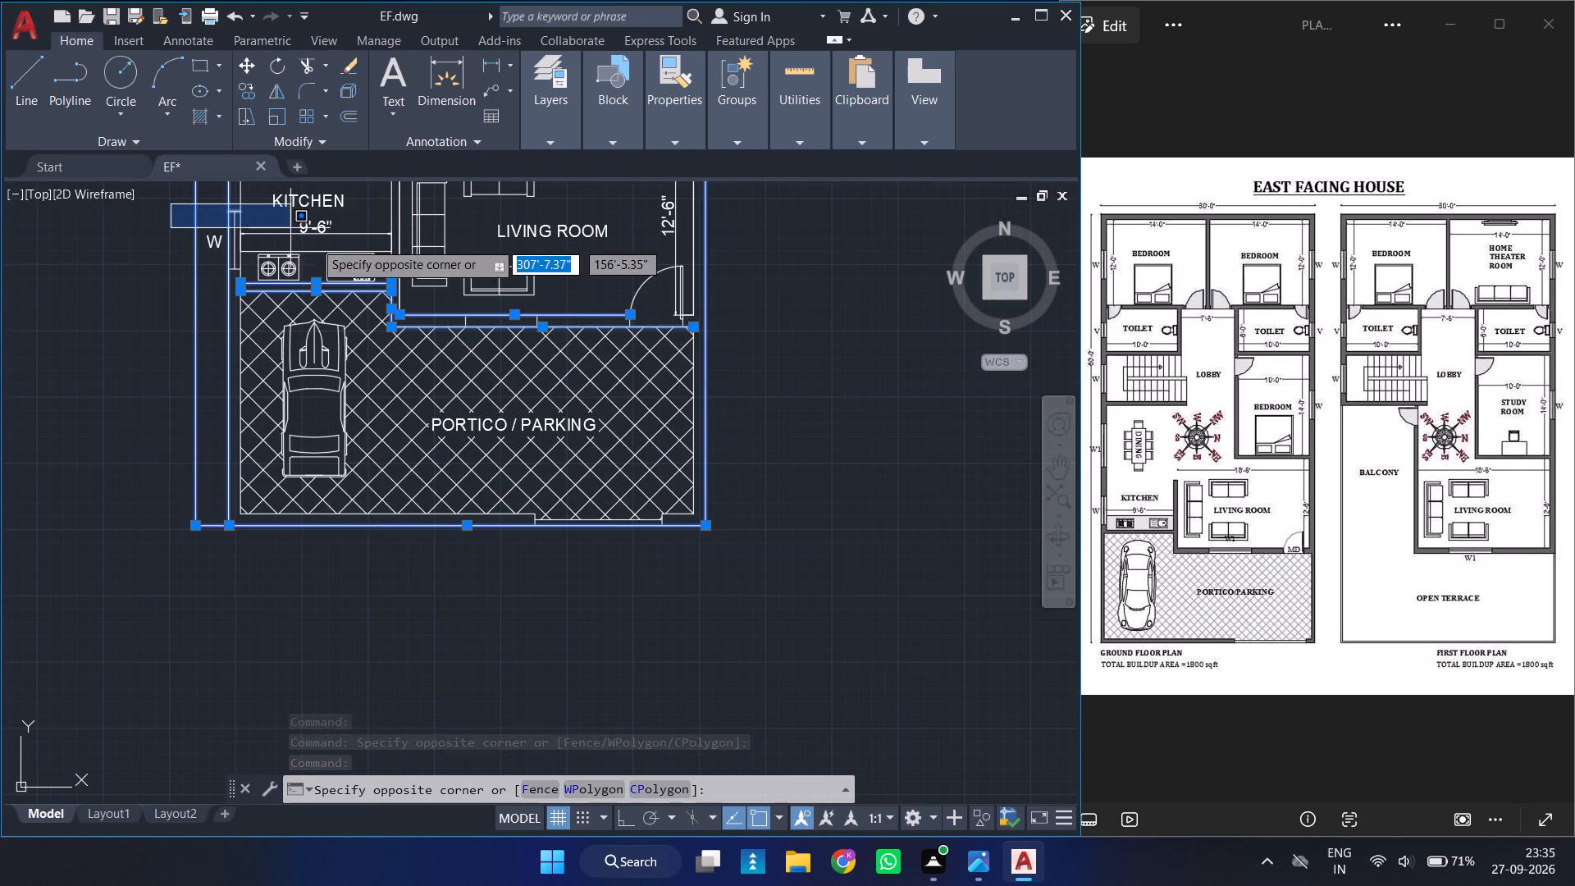
pyautogui.click(474, 277)
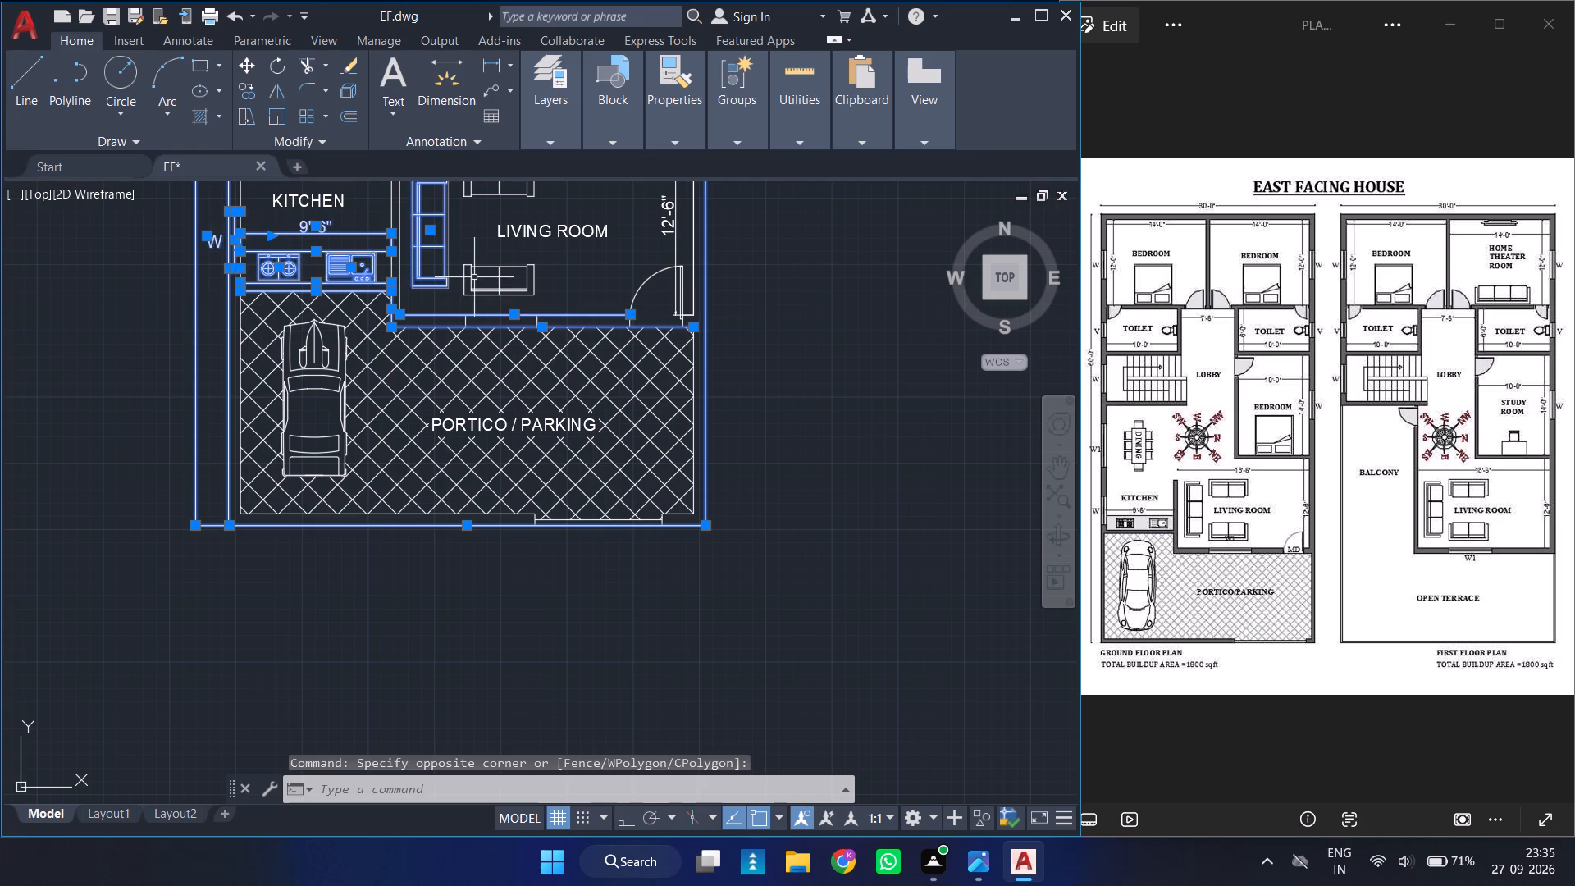
# Add the remaining staircase, lobby, dining, kitchen, bedroom and living room elements to the selection, leaving out the portico hatch, car and label.
pyautogui.keyDown('ctrl'); pyautogui.scroll(-2, 474, 277); pyautogui.keyUp('ctrl')
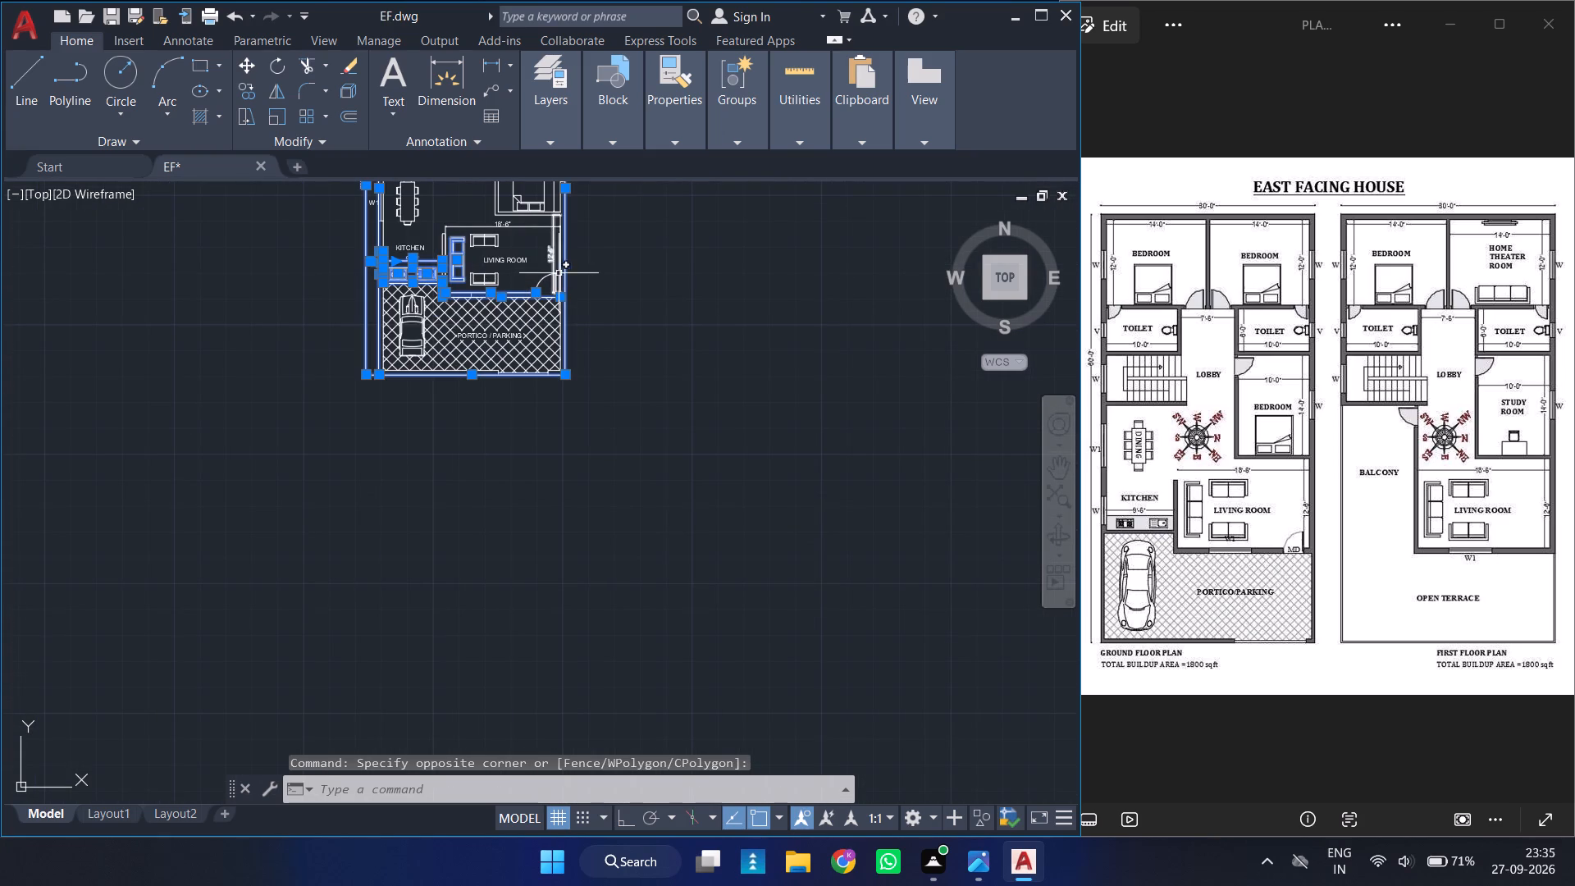
pyautogui.keyDown('ctrl'); pyautogui.scroll(3, 625, 274); pyautogui.keyUp('ctrl')
pyautogui.keyDown('ctrl'); pyautogui.scroll(-4, 625, 274); pyautogui.keyUp('ctrl')
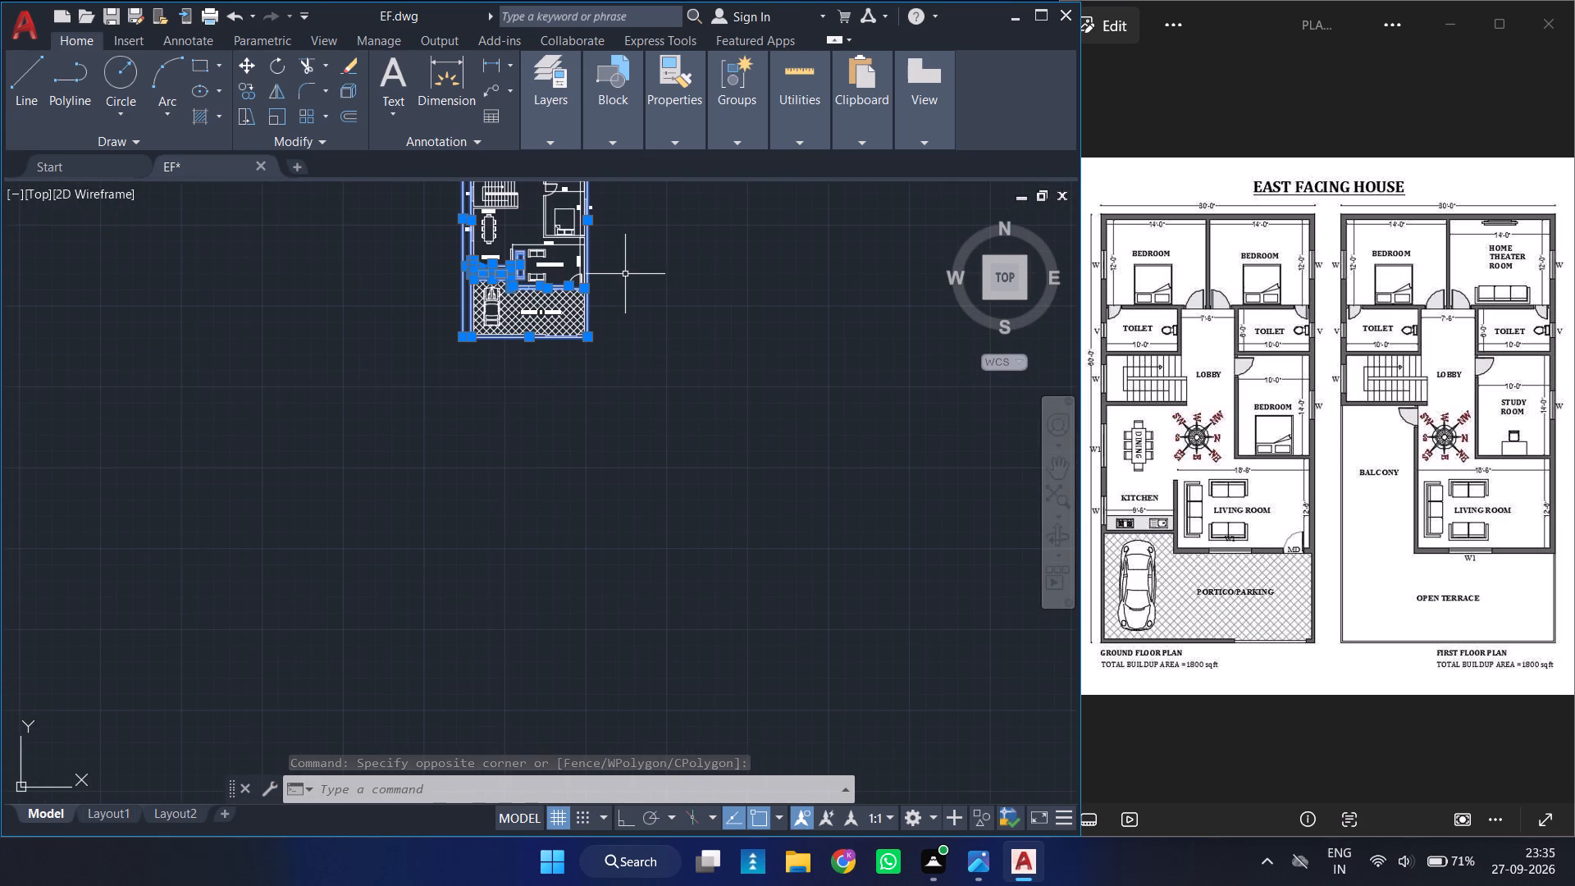
pyautogui.keyDown('ctrl'); pyautogui.scroll(-2, 625, 274); pyautogui.keyUp('ctrl')
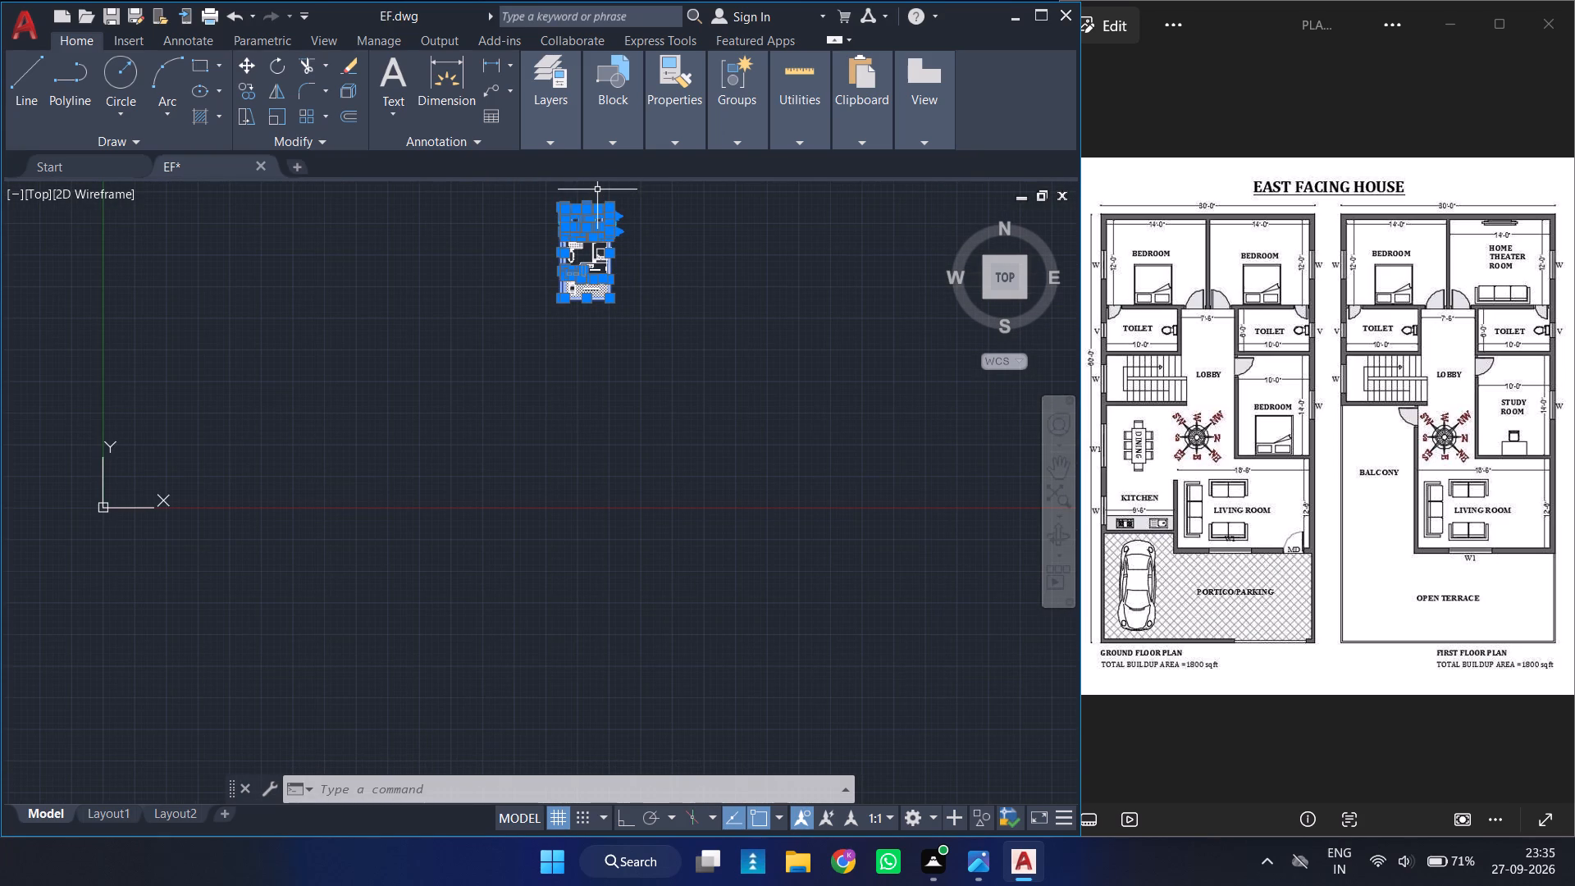
pyautogui.keyDown('ctrl'); pyautogui.scroll(-2, 500, 238); pyautogui.keyUp('ctrl')
pyautogui.keyDown('ctrl'); pyautogui.scroll(3, 500, 238); pyautogui.keyUp('ctrl')
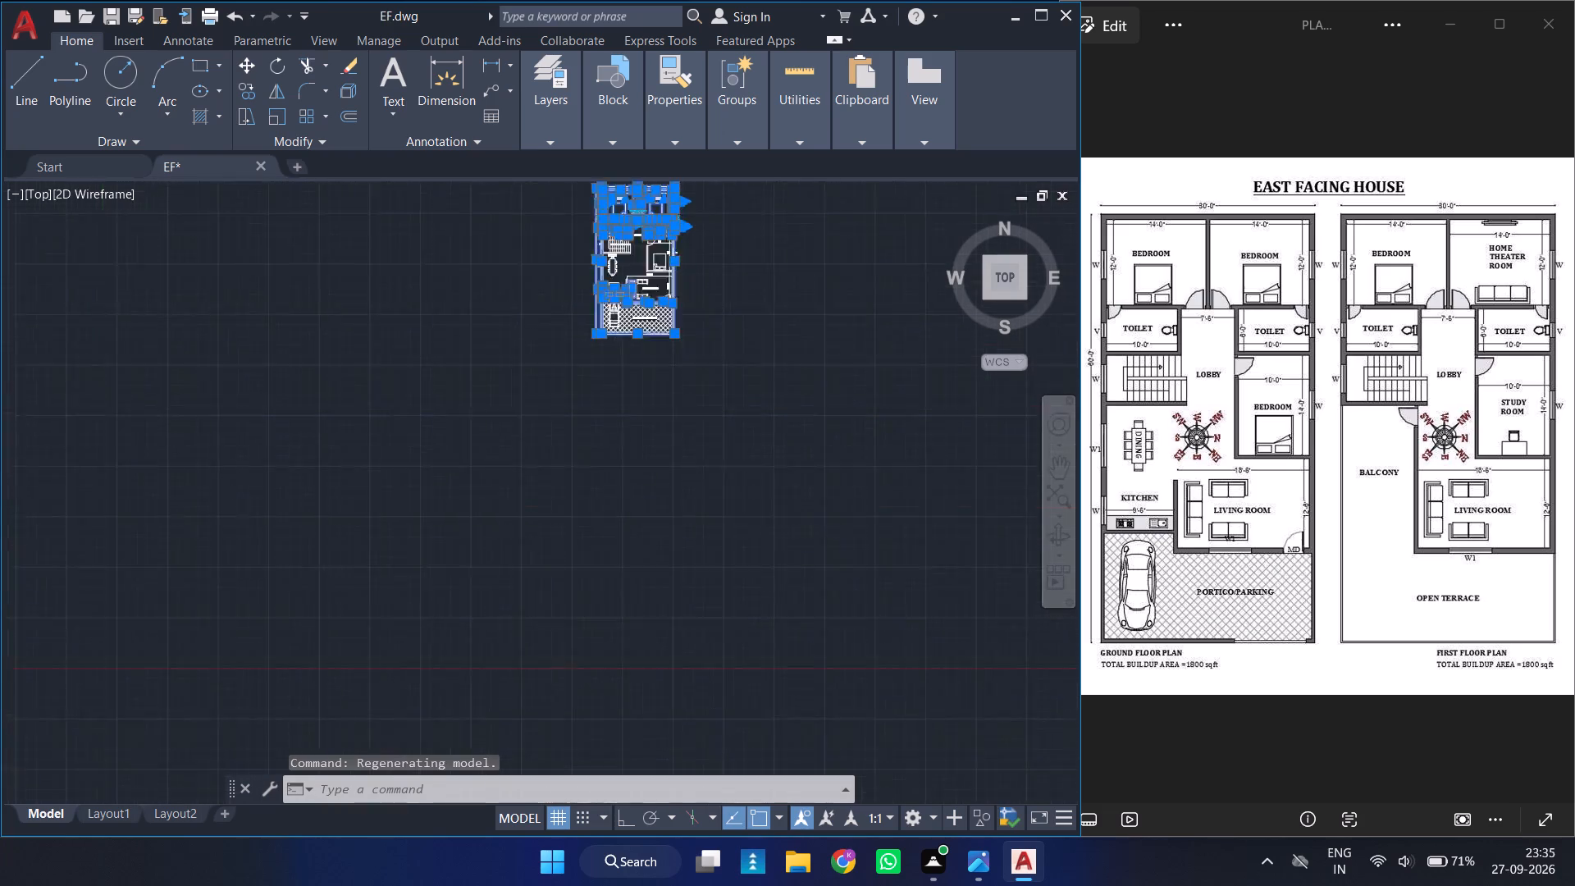
pyautogui.keyDown('ctrl'); pyautogui.scroll(2, 500, 238); pyautogui.keyUp('ctrl')
pyautogui.keyDown('ctrl'); pyautogui.scroll(-1, 500, 238); pyautogui.keyUp('ctrl')
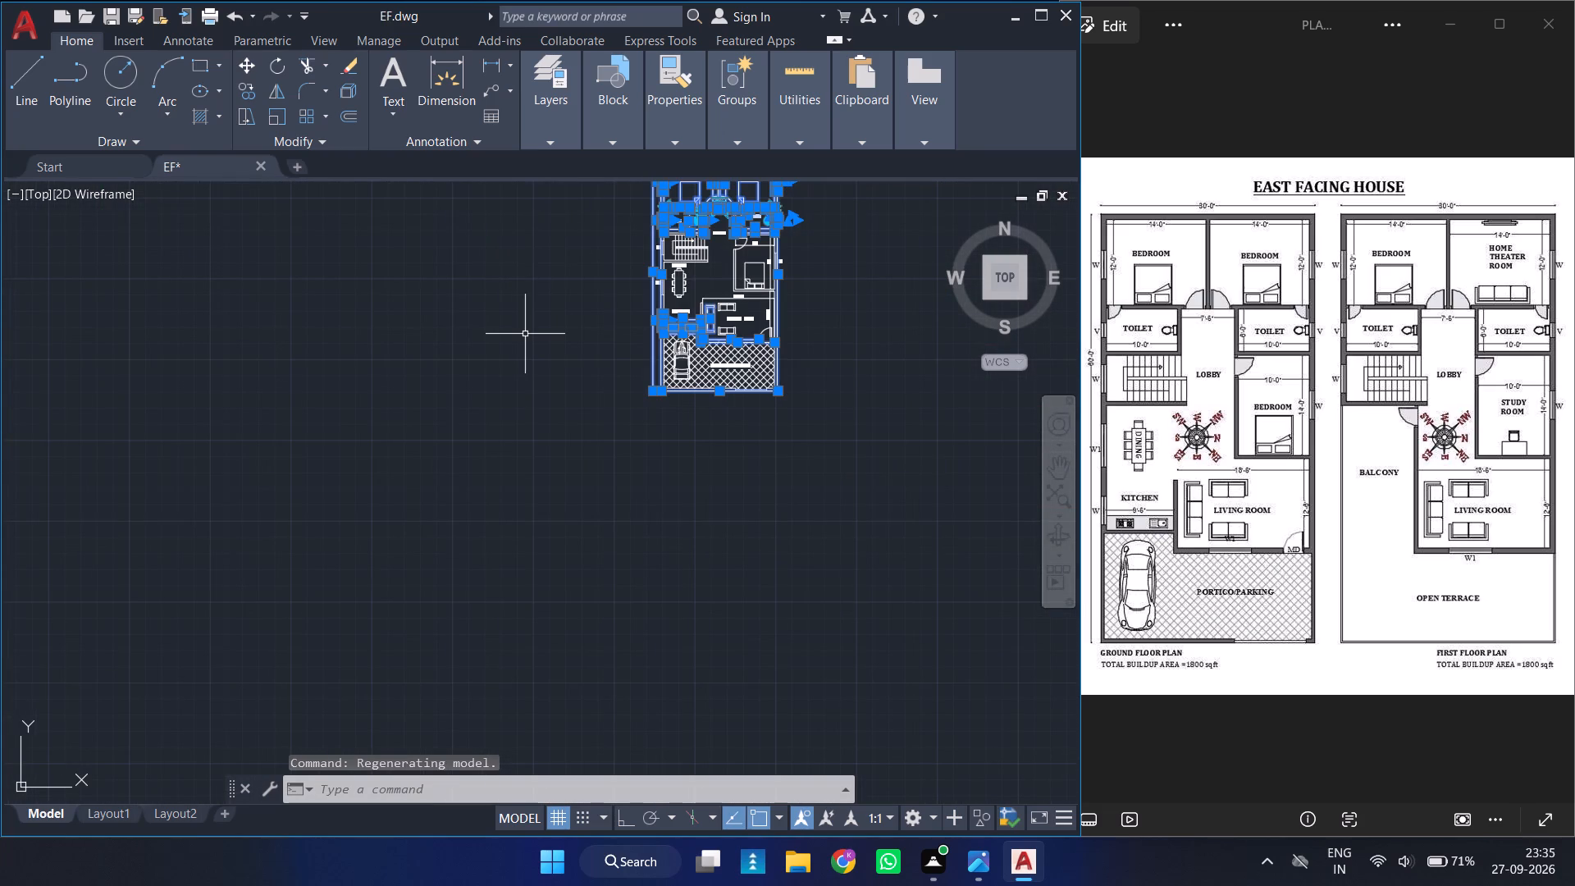
pyautogui.keyDown('ctrl'); pyautogui.scroll(-2, 525, 334); pyautogui.keyUp('ctrl')
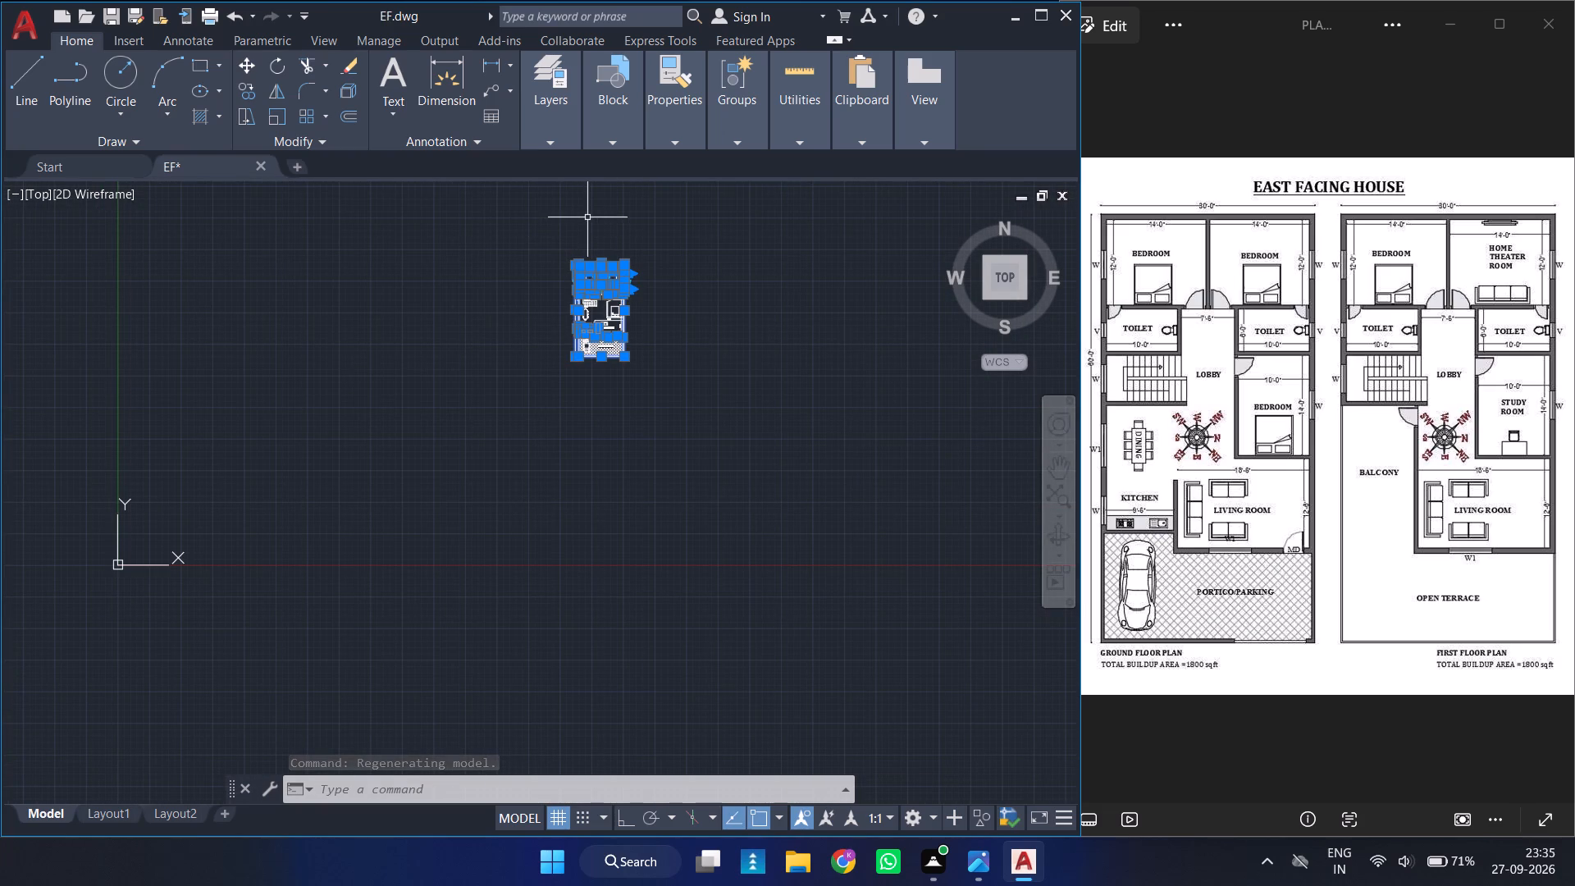
pyautogui.keyDown('ctrl'); pyautogui.scroll(3, 591, 229); pyautogui.keyUp('ctrl')
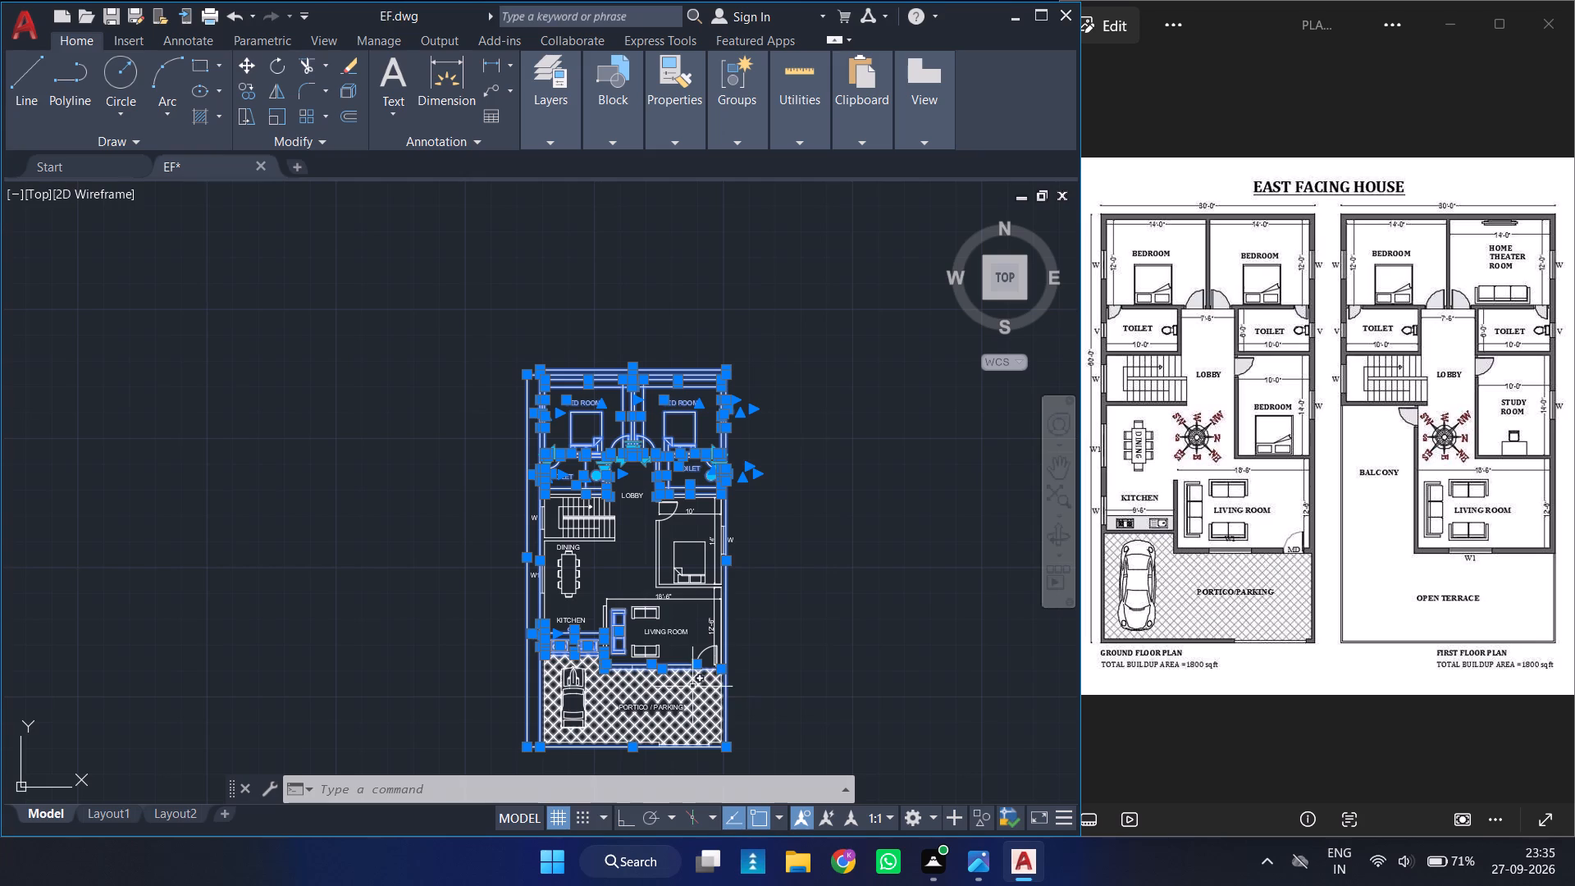
pyautogui.keyDown('ctrl'); pyautogui.scroll(2, 688, 620); pyautogui.keyUp('ctrl')
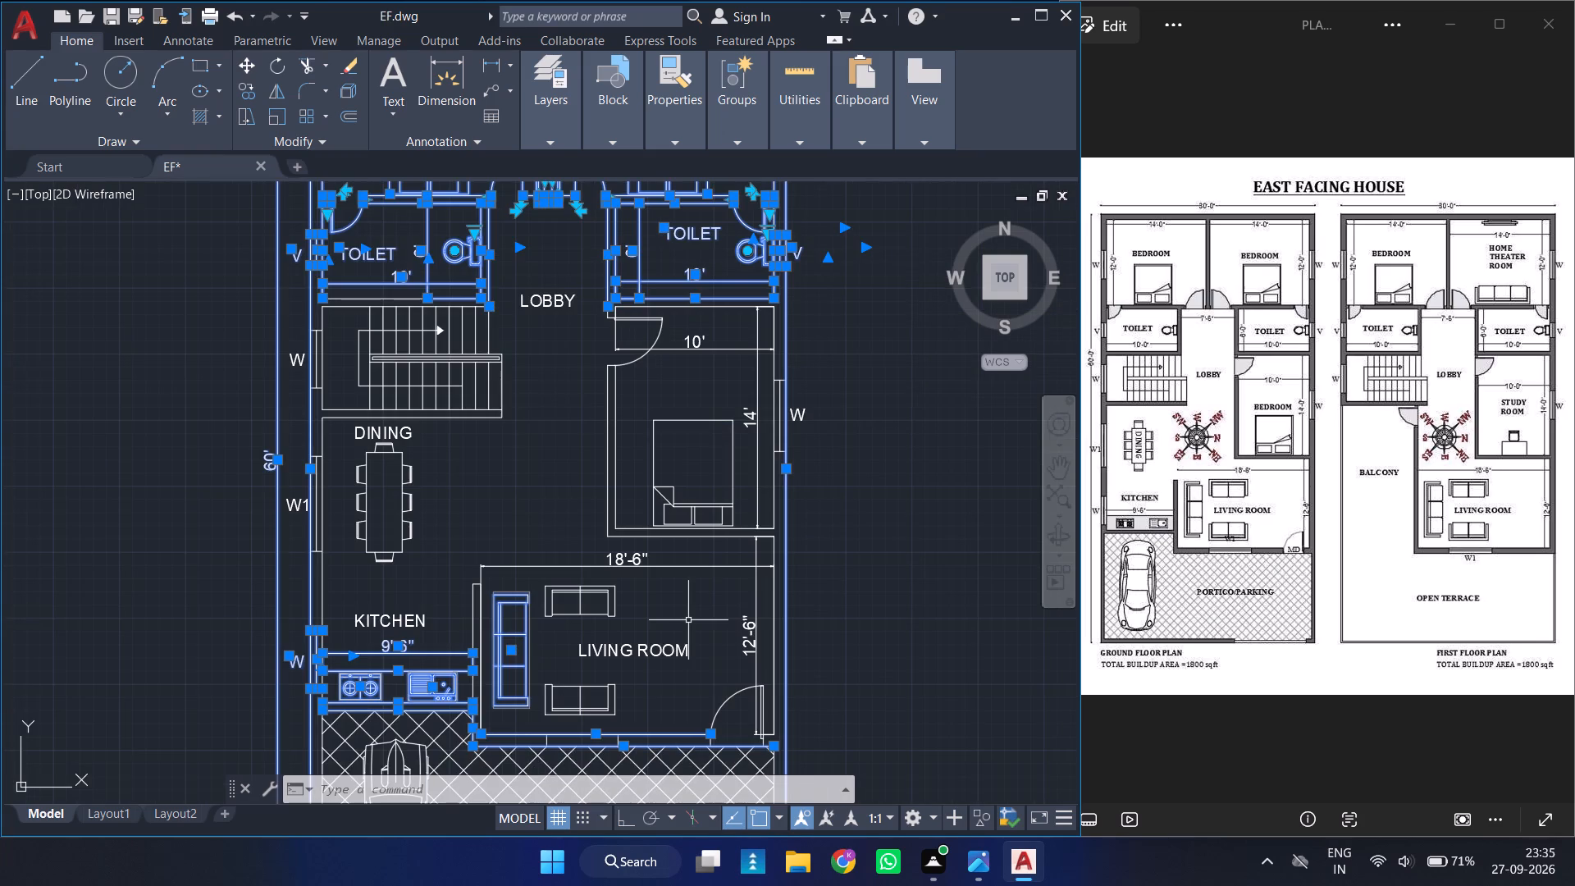
pyautogui.click(843, 696)
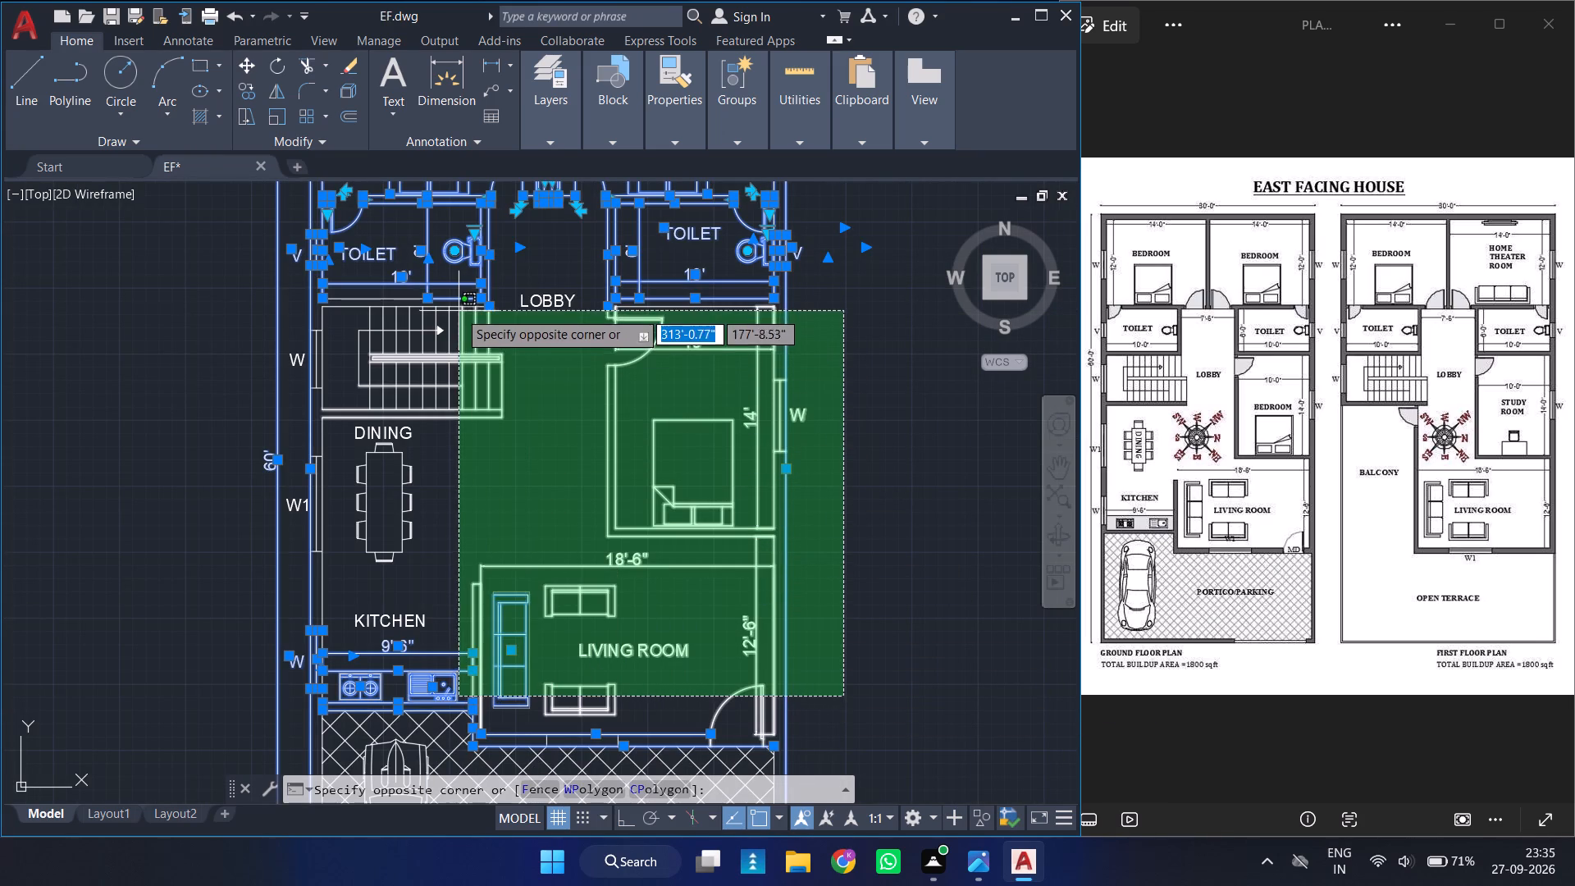
pyautogui.click(274, 265)
# Copy the selected plan elements horizontally about 36'-10" to the right of the ground floor plan, with Ortho on.
pyautogui.keyDown('ctrl'); pyautogui.scroll(-2, 592, 374); pyautogui.keyUp('ctrl')
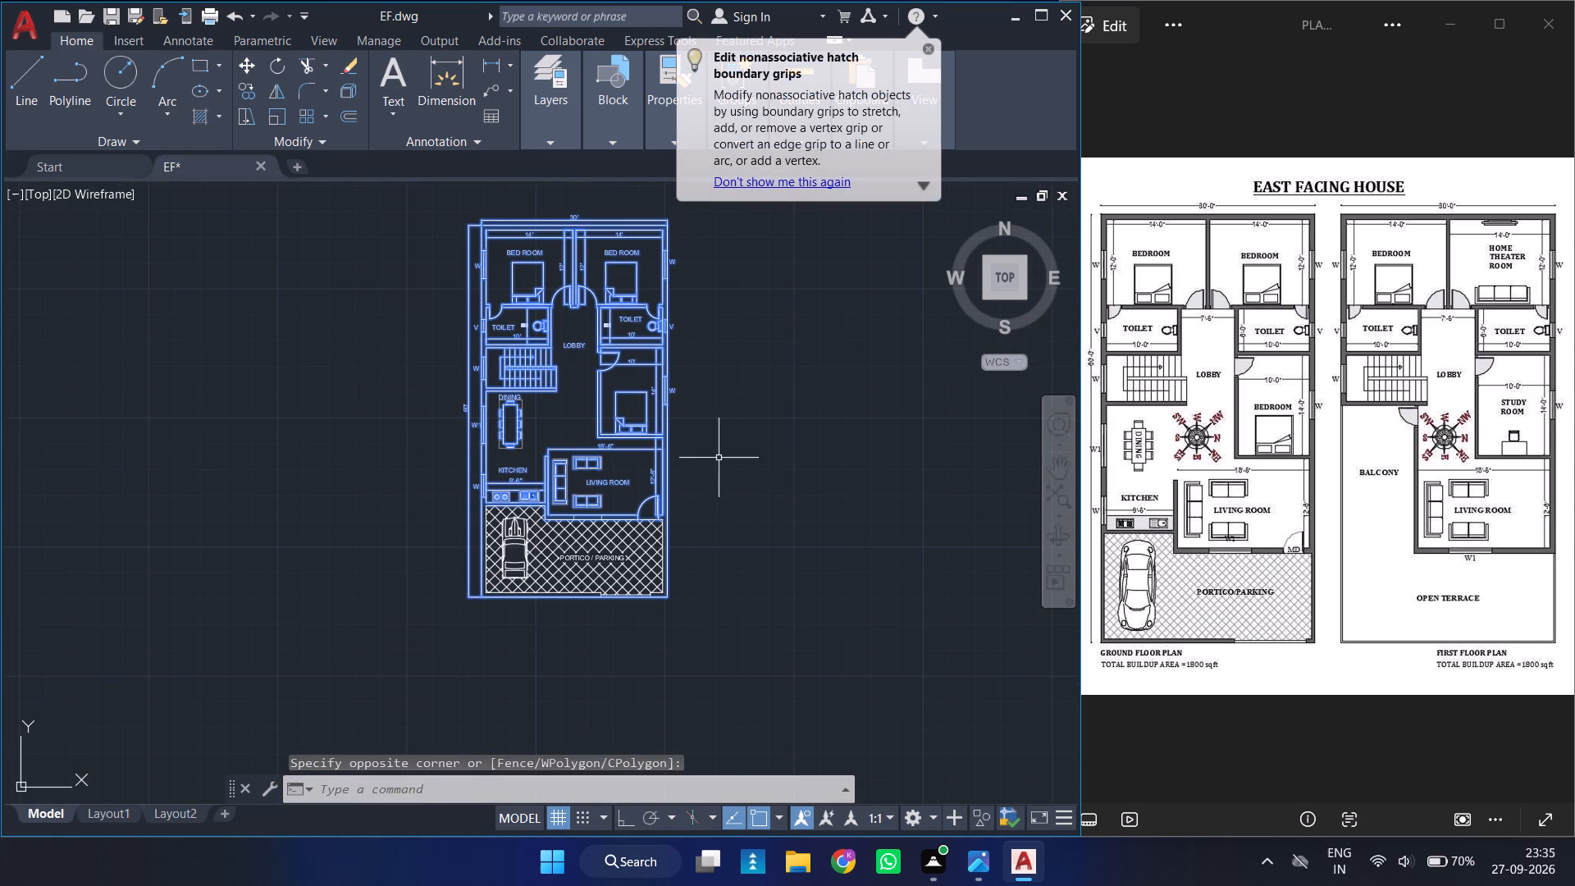
pyautogui.write('CO')
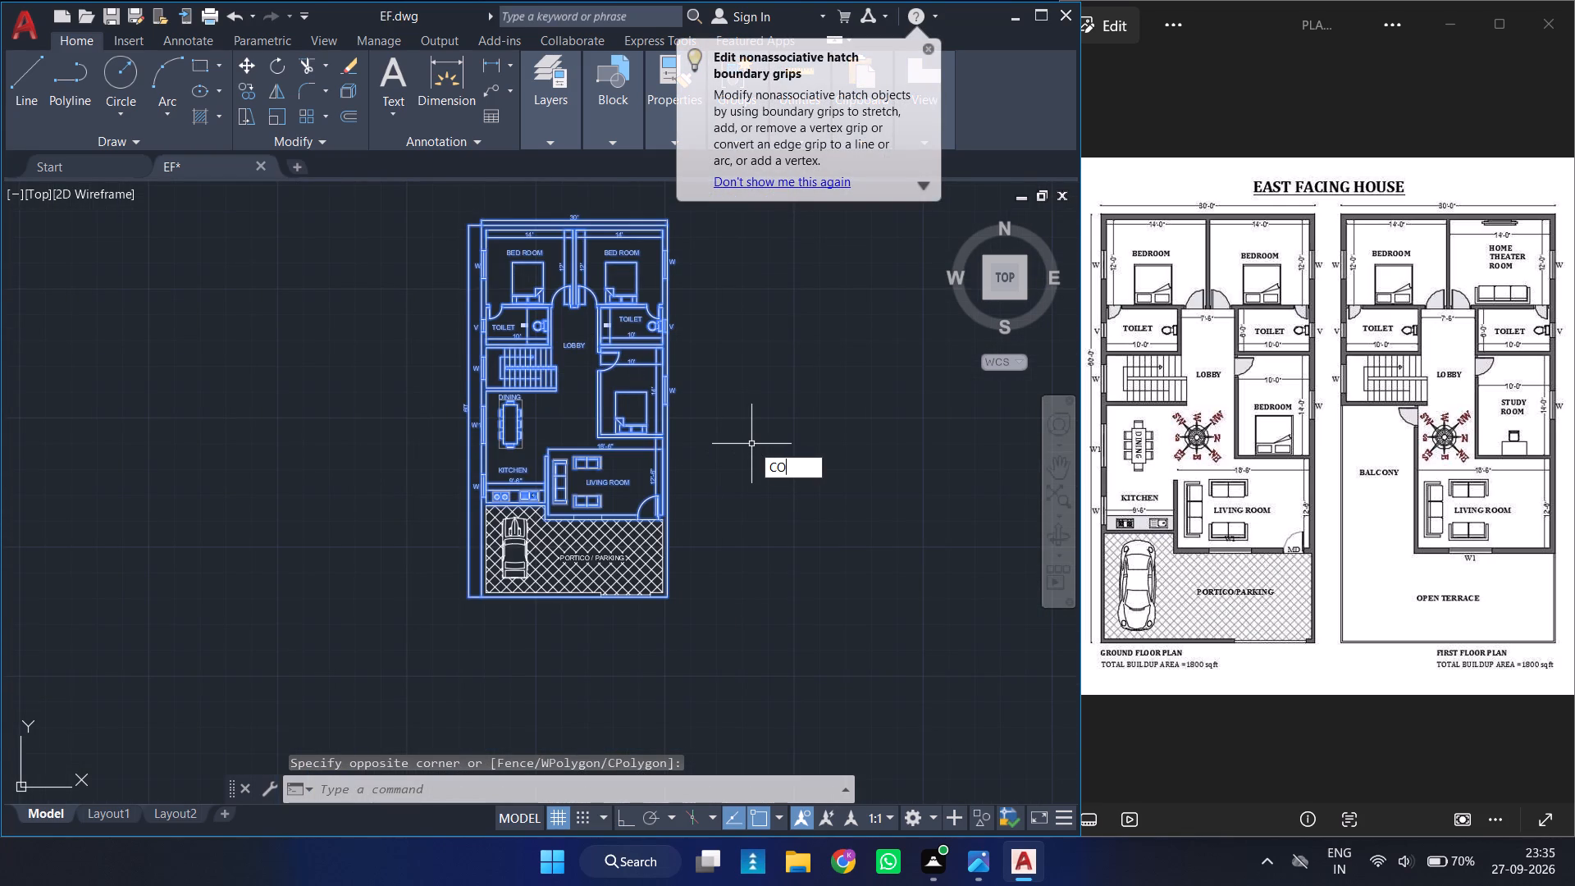
pyautogui.press('Return')
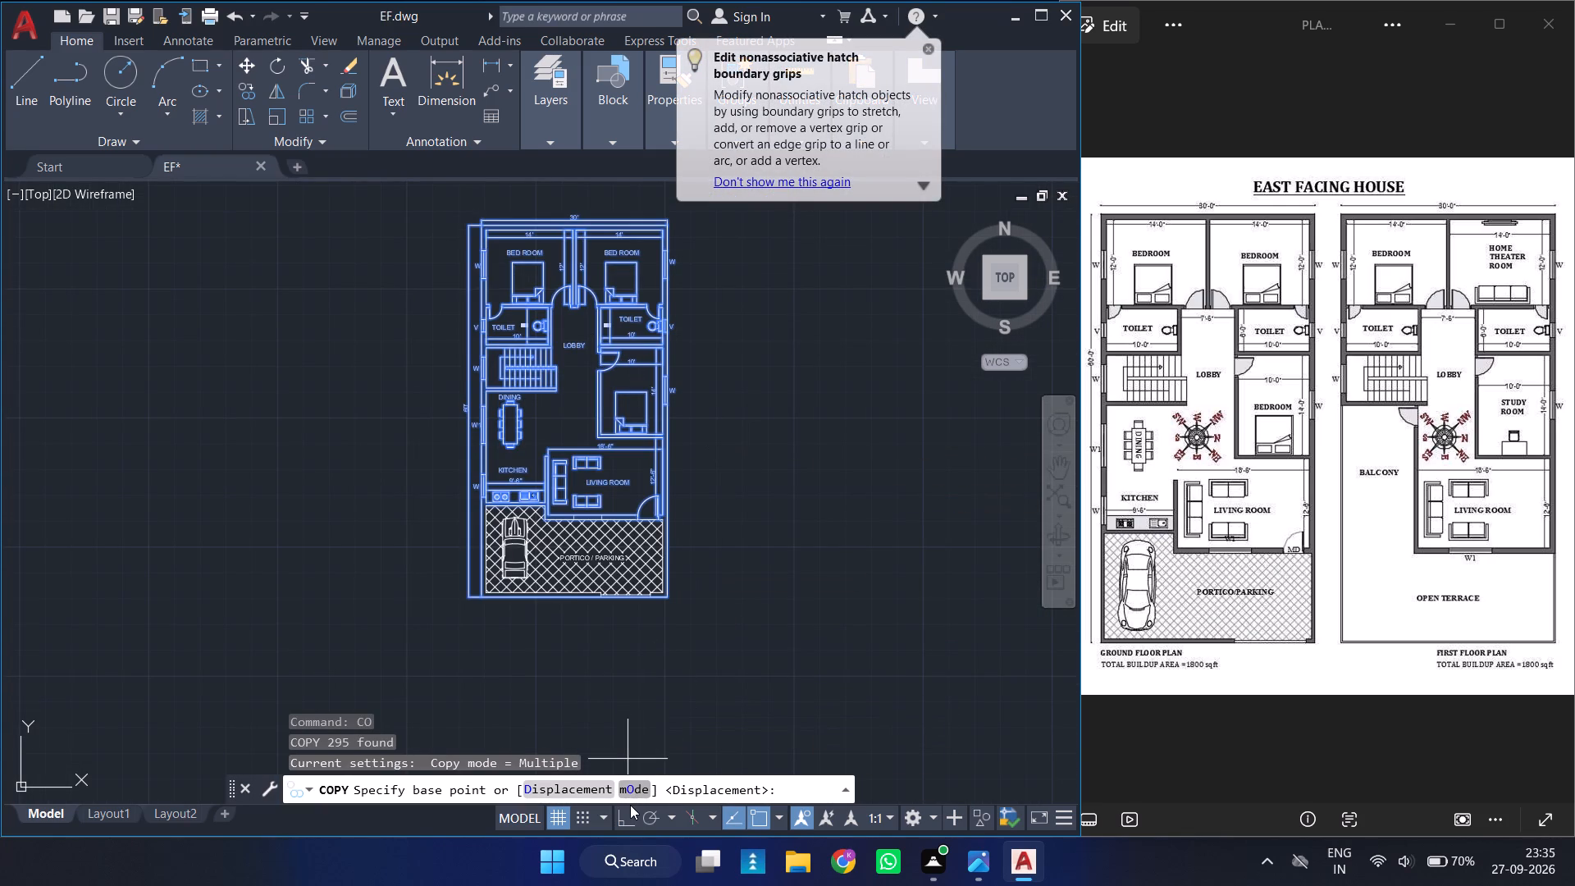
pyautogui.click(627, 818)
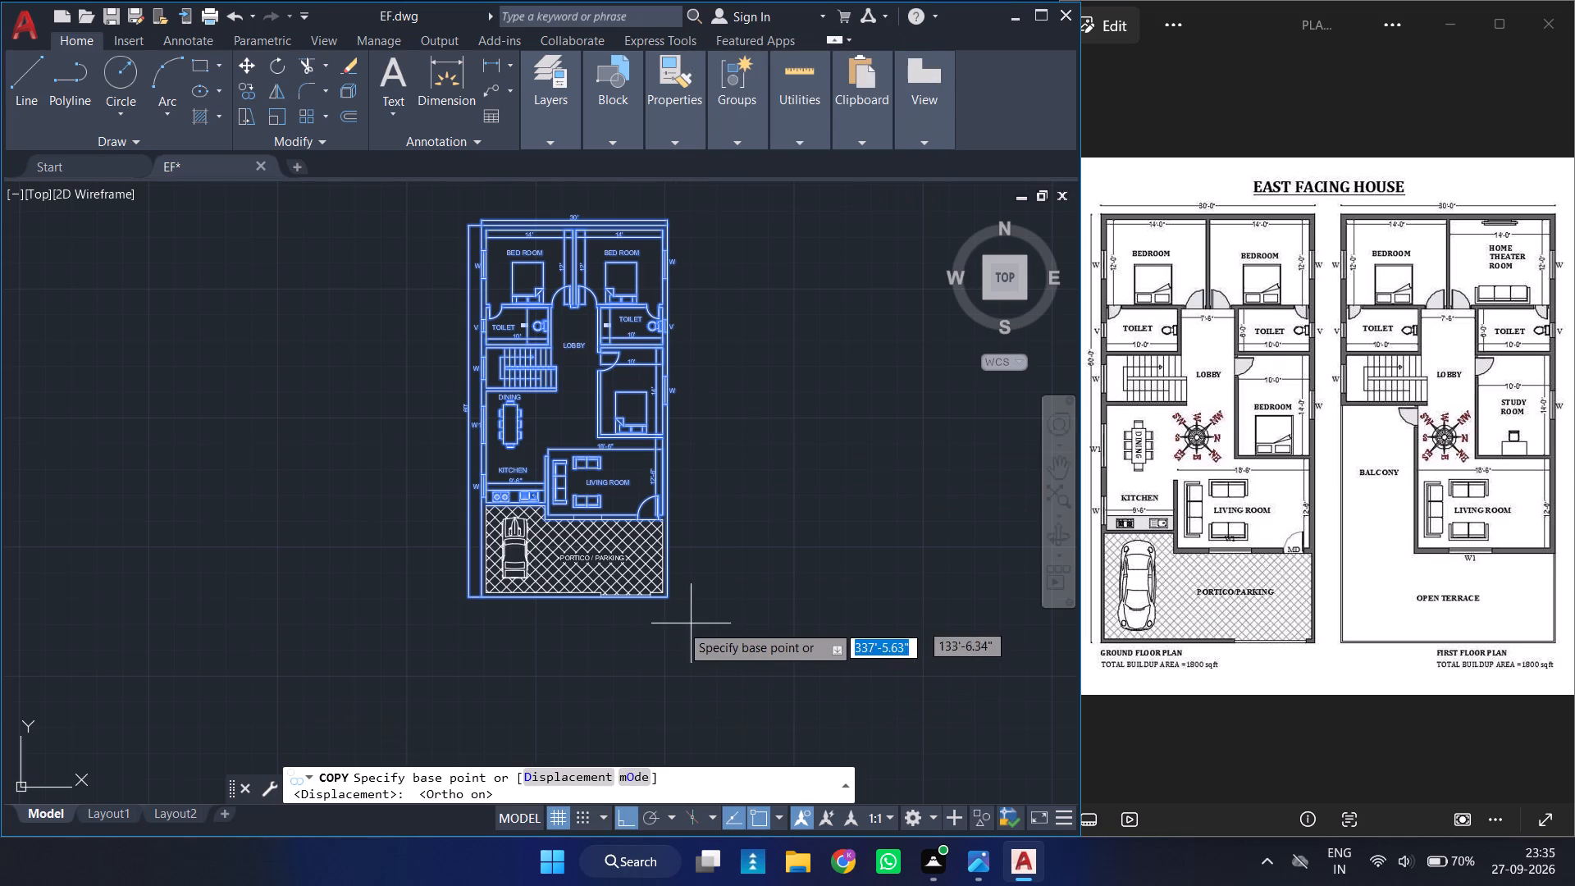
pyautogui.click(670, 597)
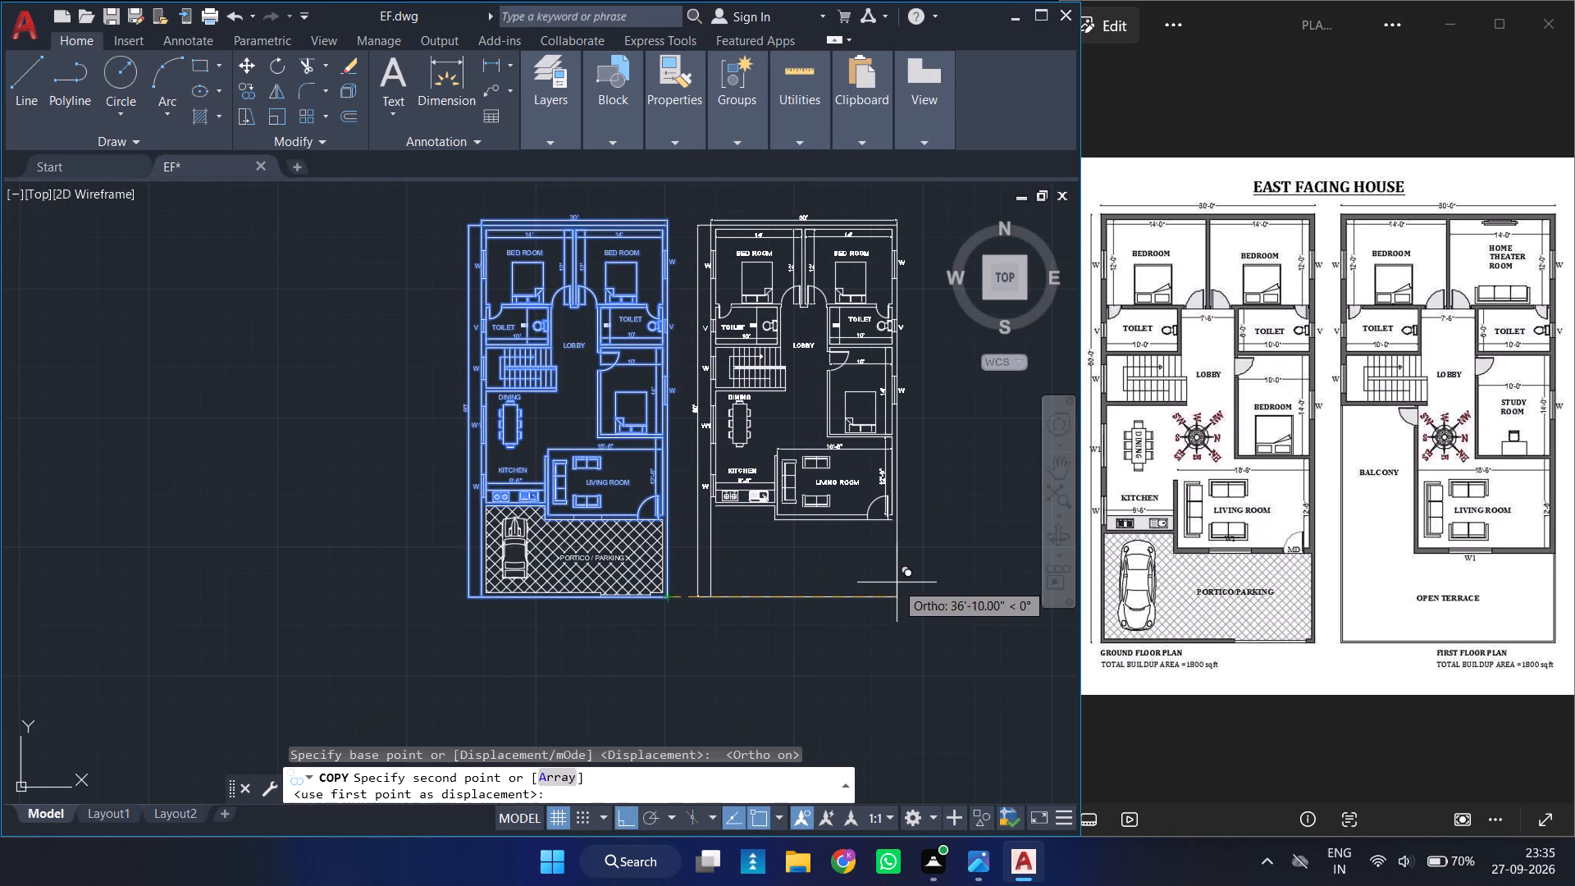
pyautogui.click(897, 582)
pyautogui.press('Escape')
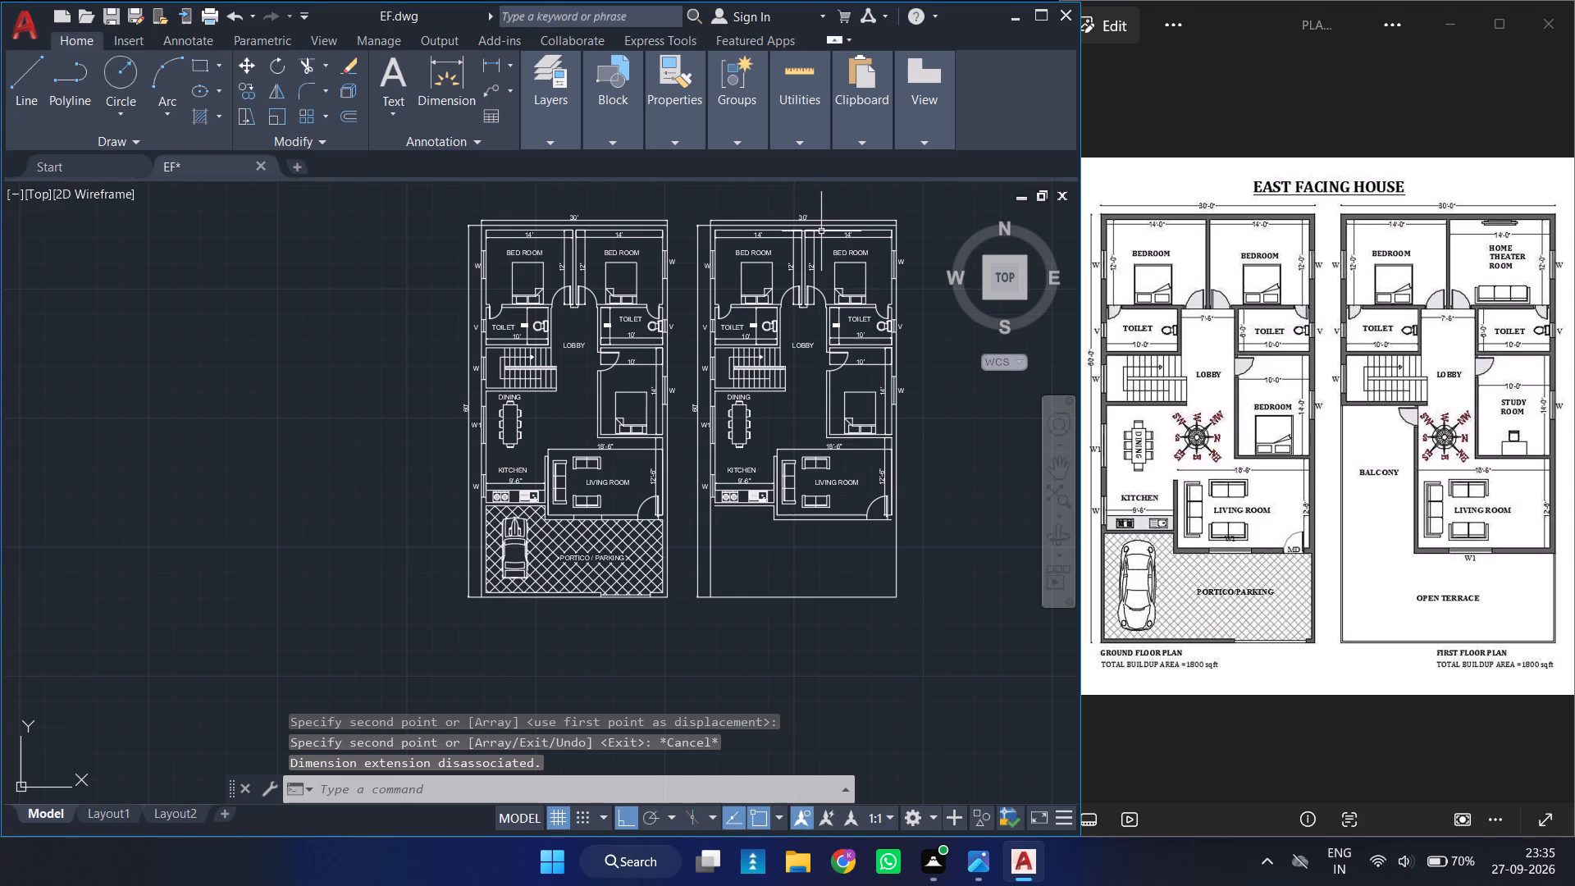
# Delete the bed and the BED ROOM label from the upper-right bedroom of the copied plan.
pyautogui.keyDown('ctrl'); pyautogui.scroll(4, 820, 229); pyautogui.keyUp('ctrl')
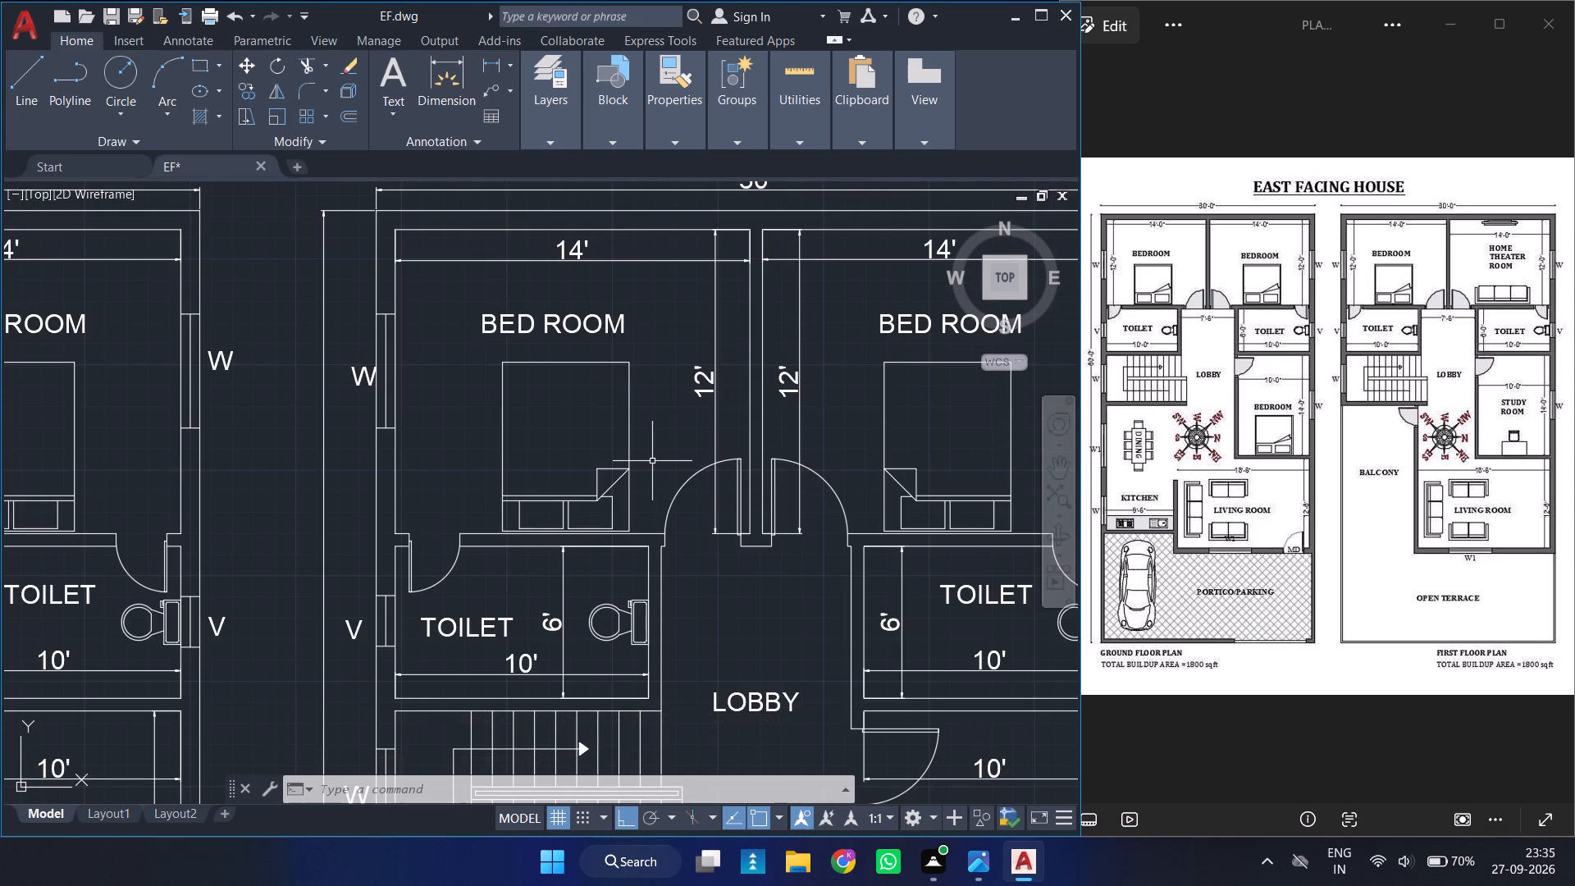
pyautogui.keyDown('ctrl'); pyautogui.scroll(-1, 652, 461); pyautogui.keyUp('ctrl')
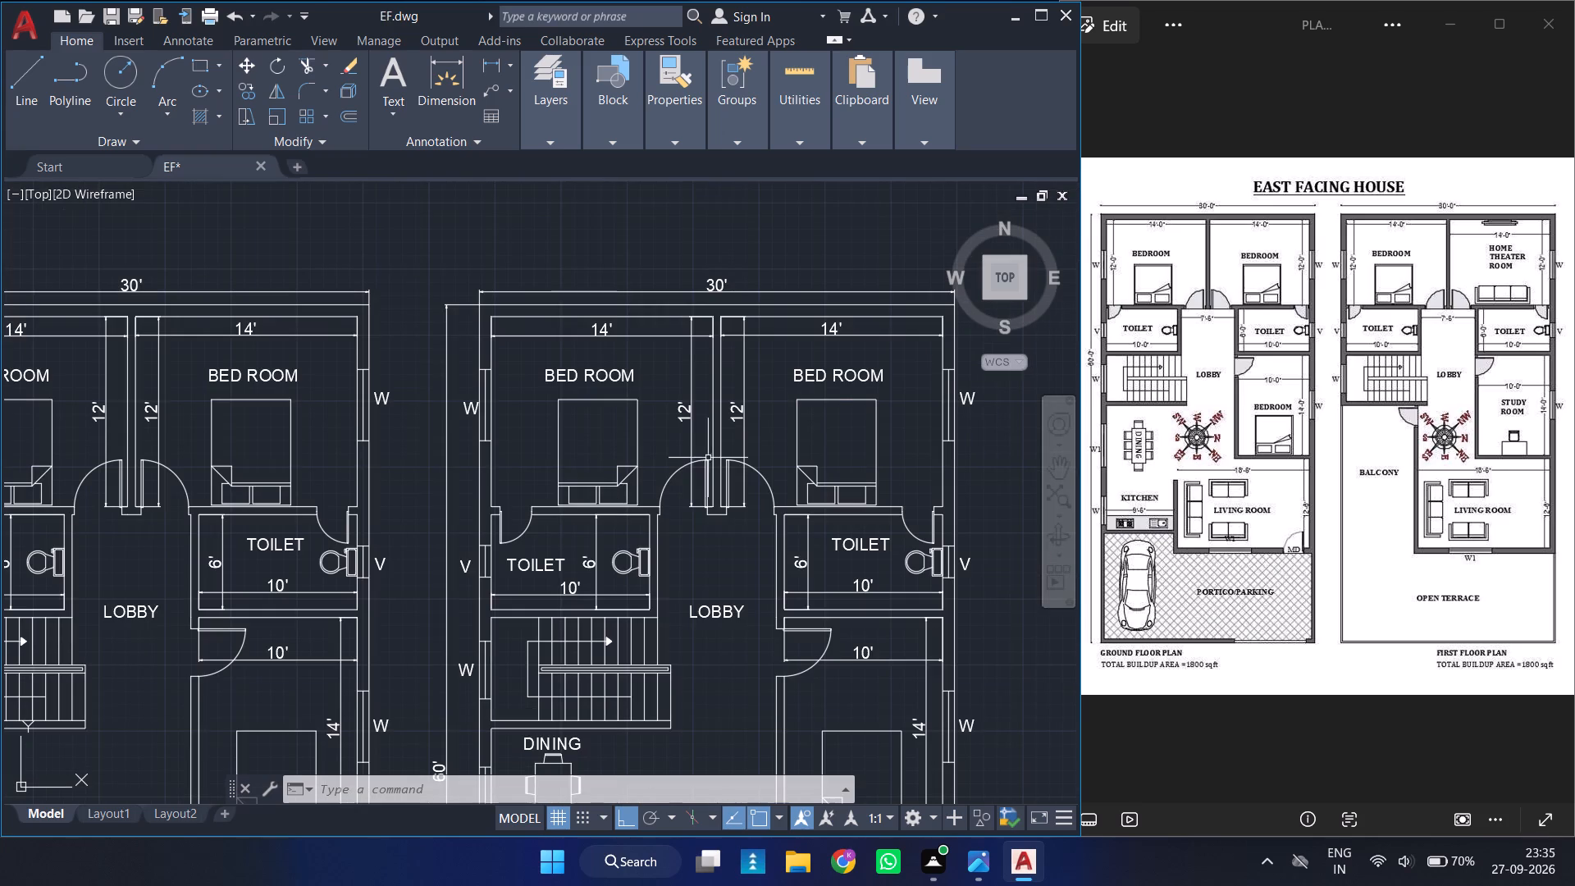
pyautogui.click(920, 360)
pyautogui.click(805, 484)
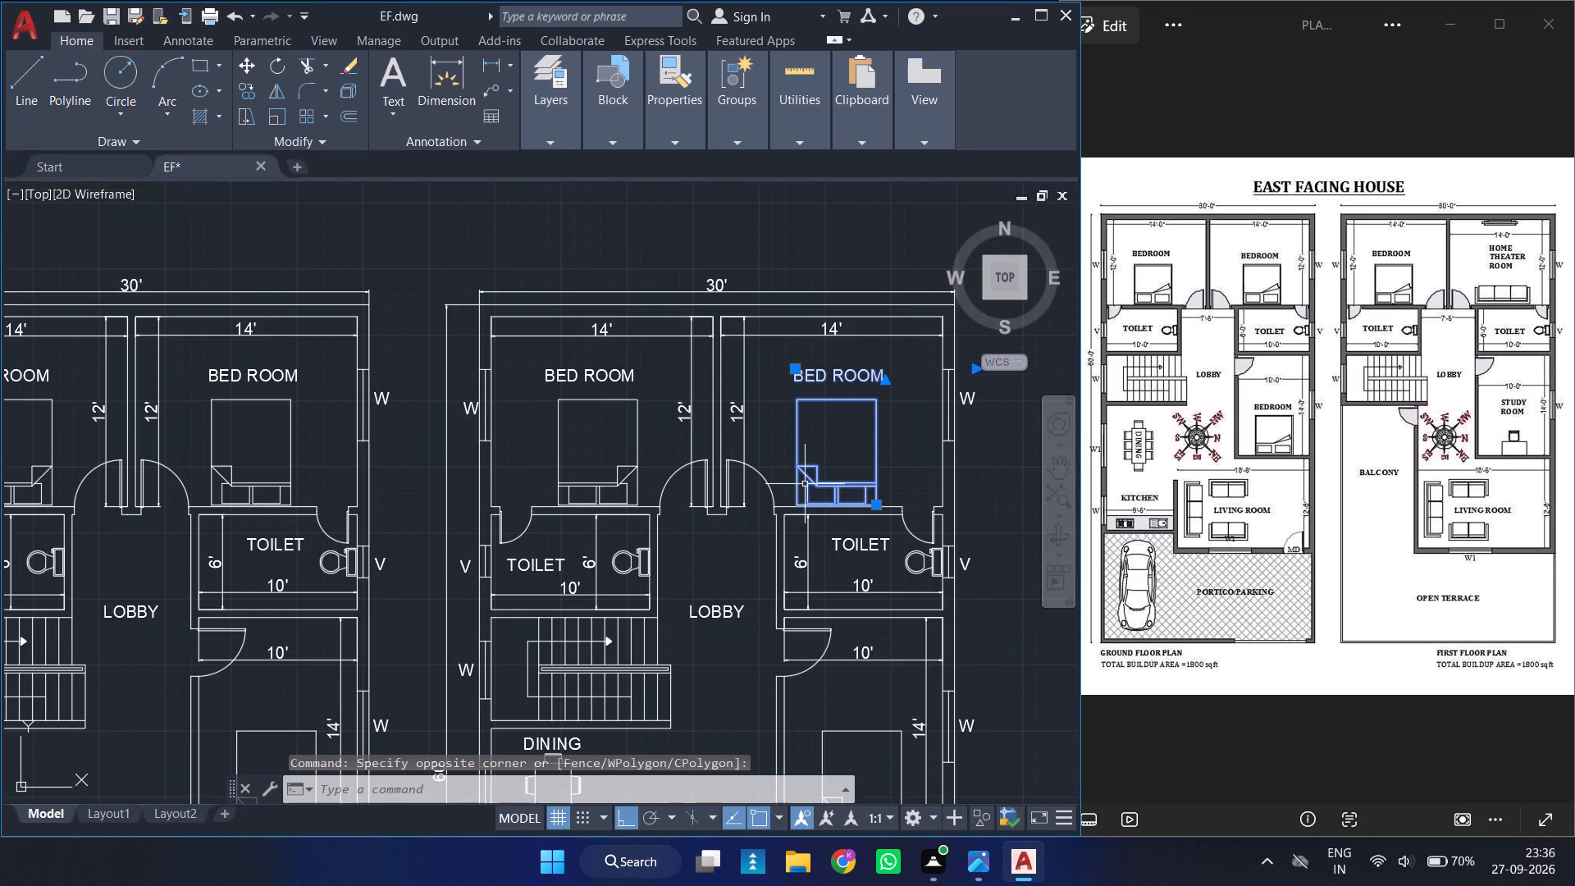
pyautogui.press('Delete')
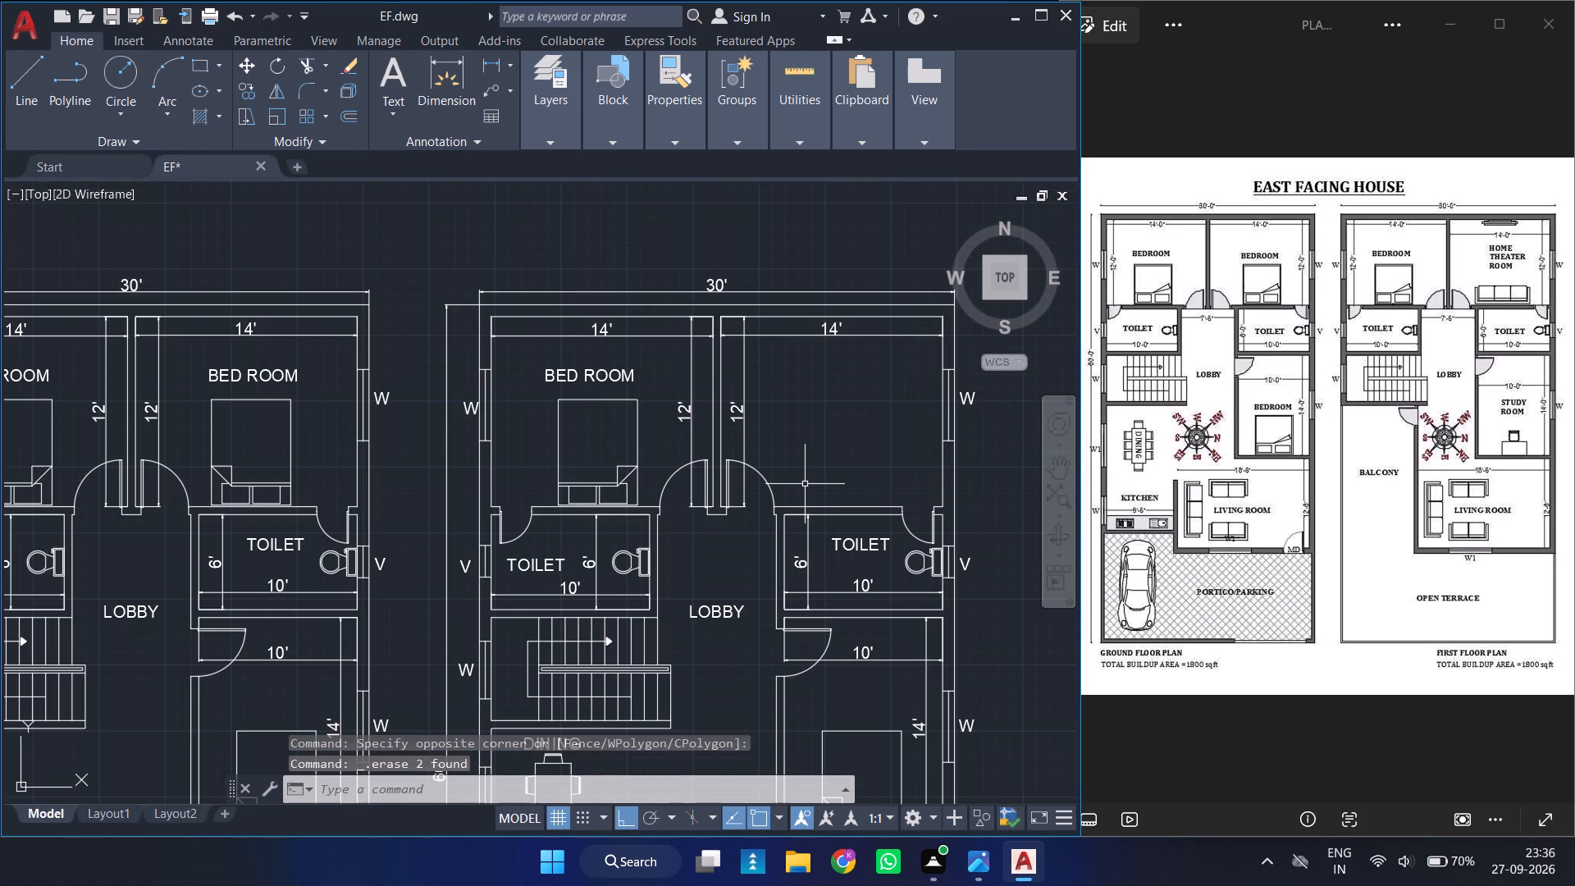
# Copy the vertical three-seat sofa from the copied plan's living room to the empty space right of that plan.
pyautogui.keyDown('ctrl'); pyautogui.scroll(-3, 766, 436); pyautogui.keyUp('ctrl')
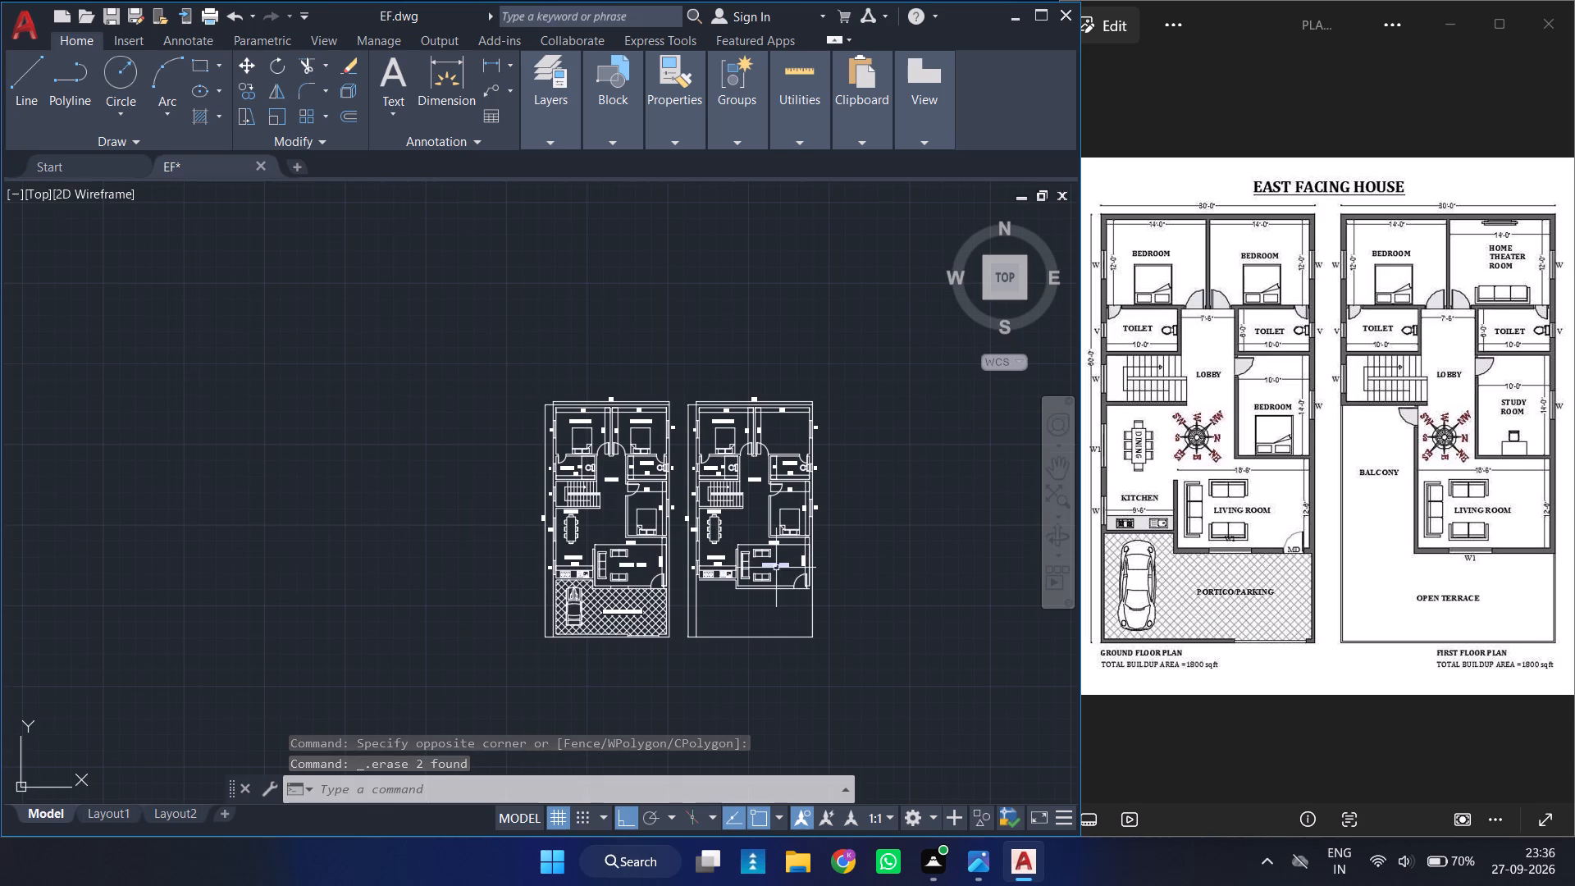
pyautogui.keyDown('ctrl'); pyautogui.scroll(2, 776, 568); pyautogui.keyUp('ctrl')
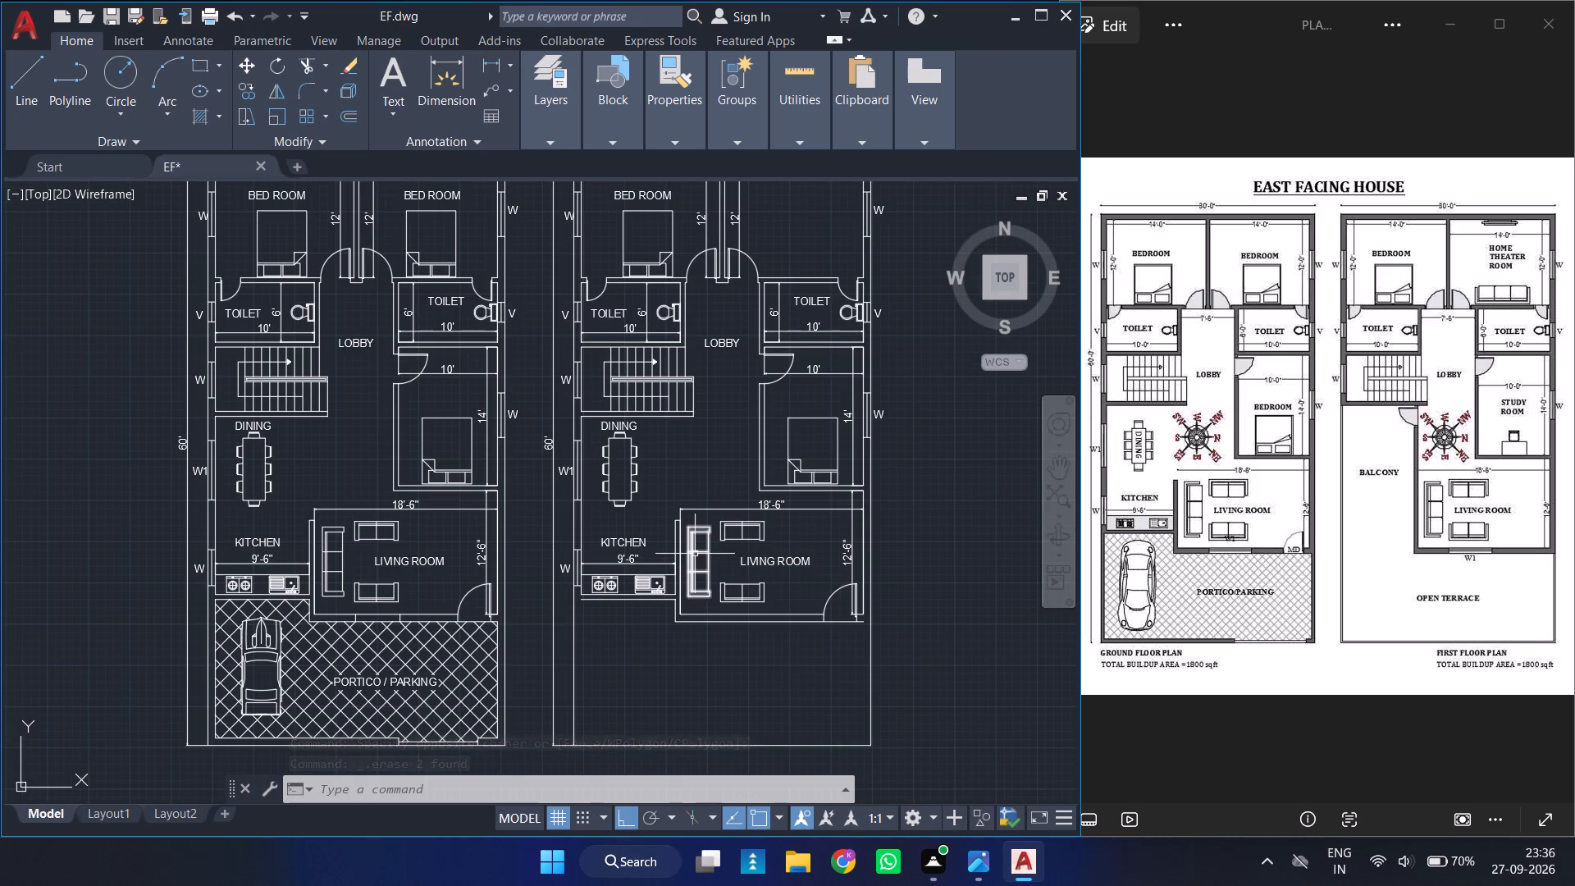
pyautogui.click(695, 554)
pyautogui.write('CO')
pyautogui.press('Return')
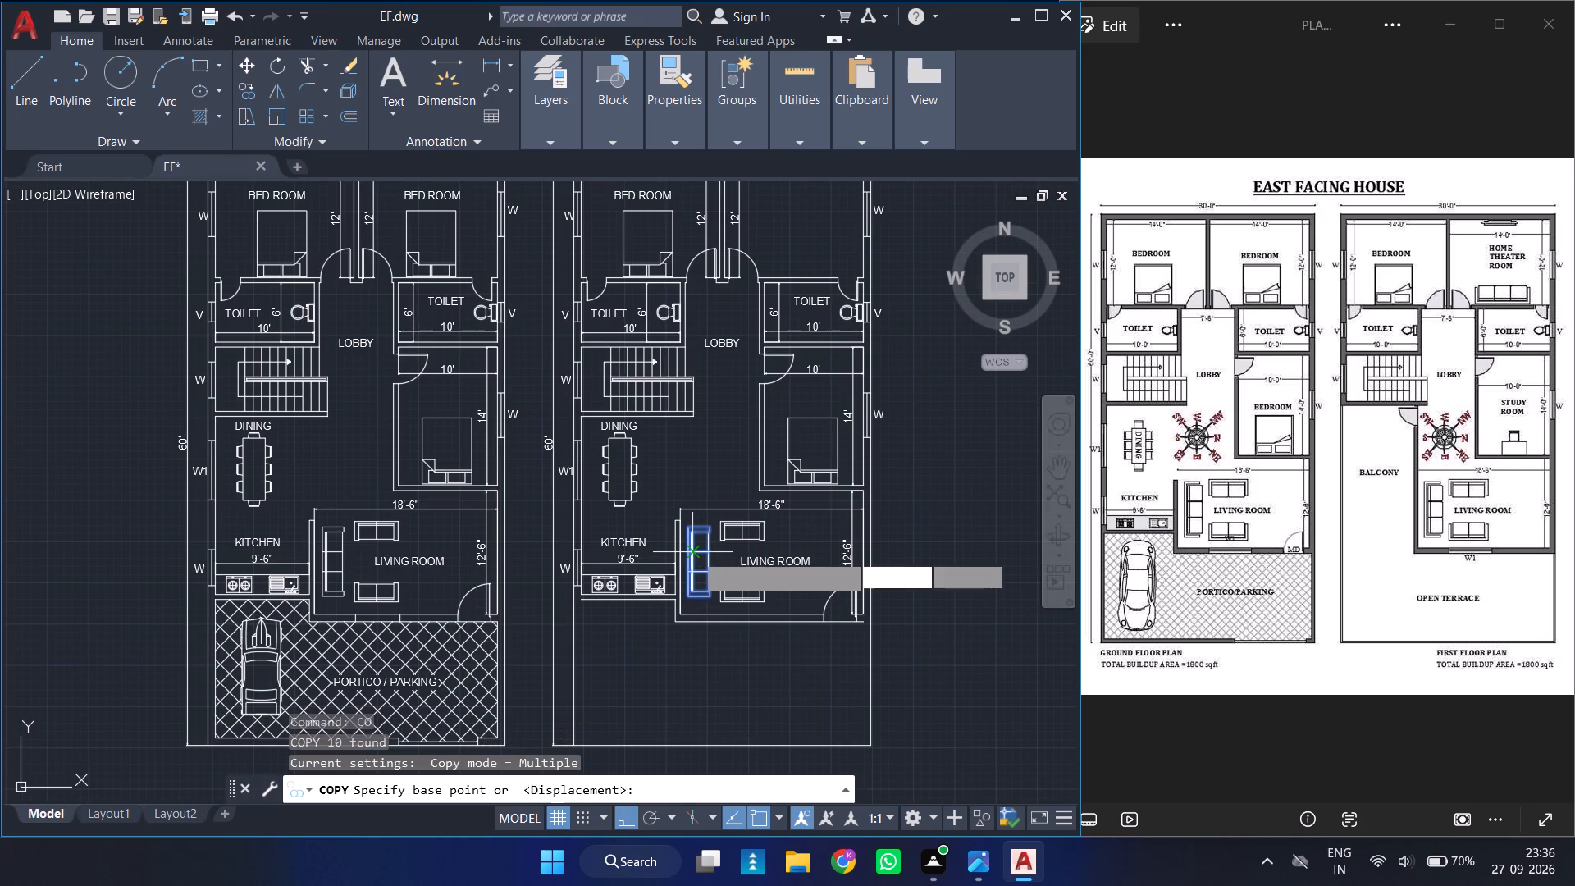
pyautogui.click(695, 554)
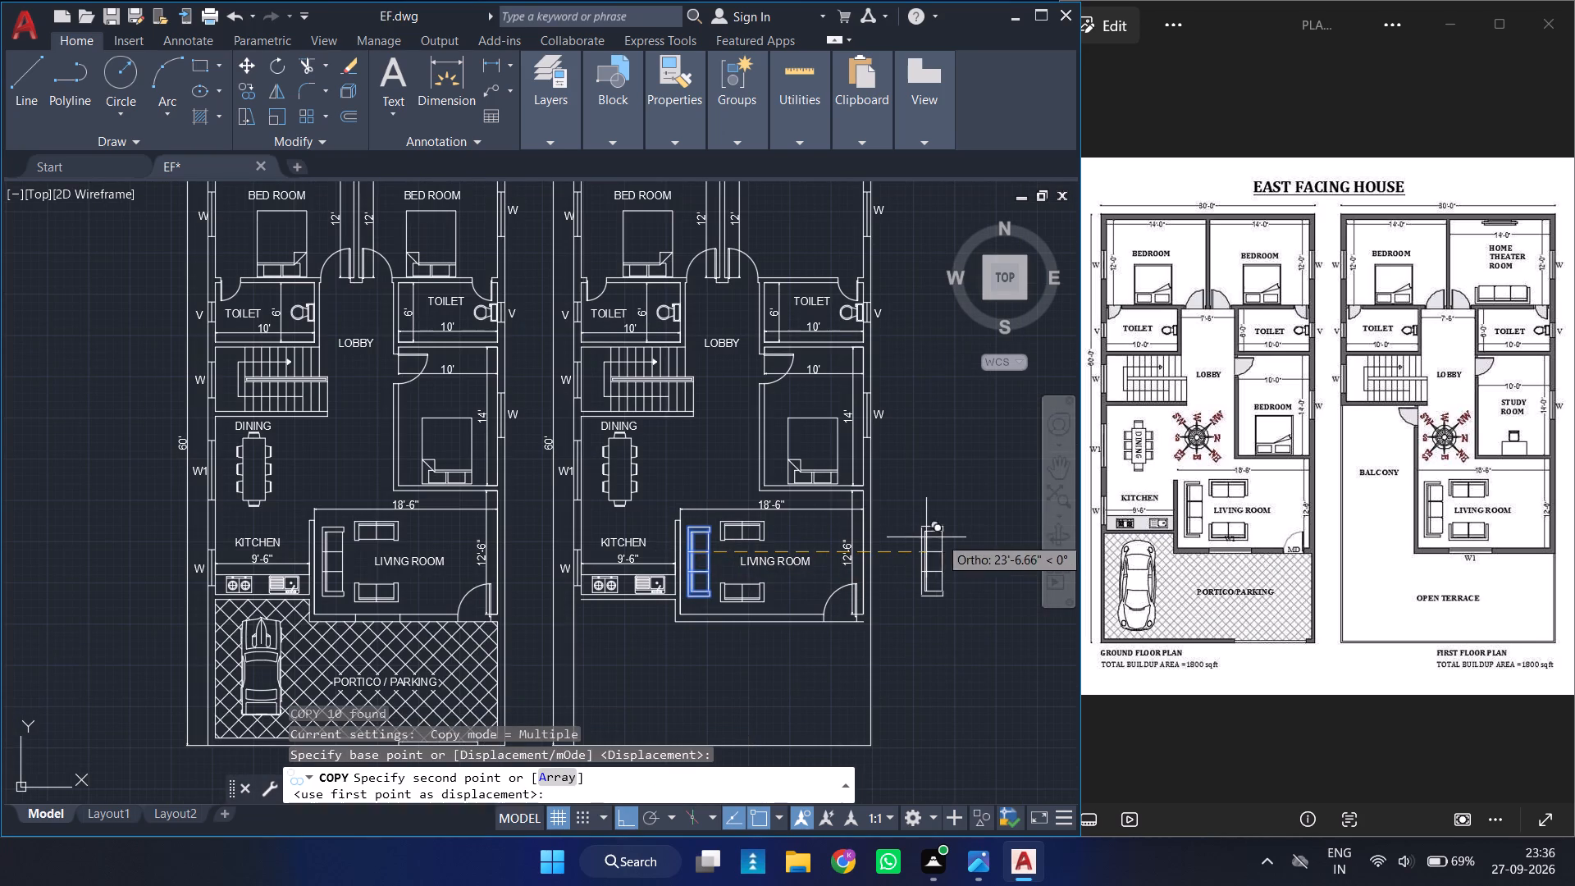
pyautogui.click(954, 540)
pyautogui.press('Escape')
# Rotate the sofa copy outside the plan 90° counterclockwise about its upper-left corner so it lies horizontally.
pyautogui.write('RO')
pyautogui.press('Return')
pyautogui.click(954, 540)
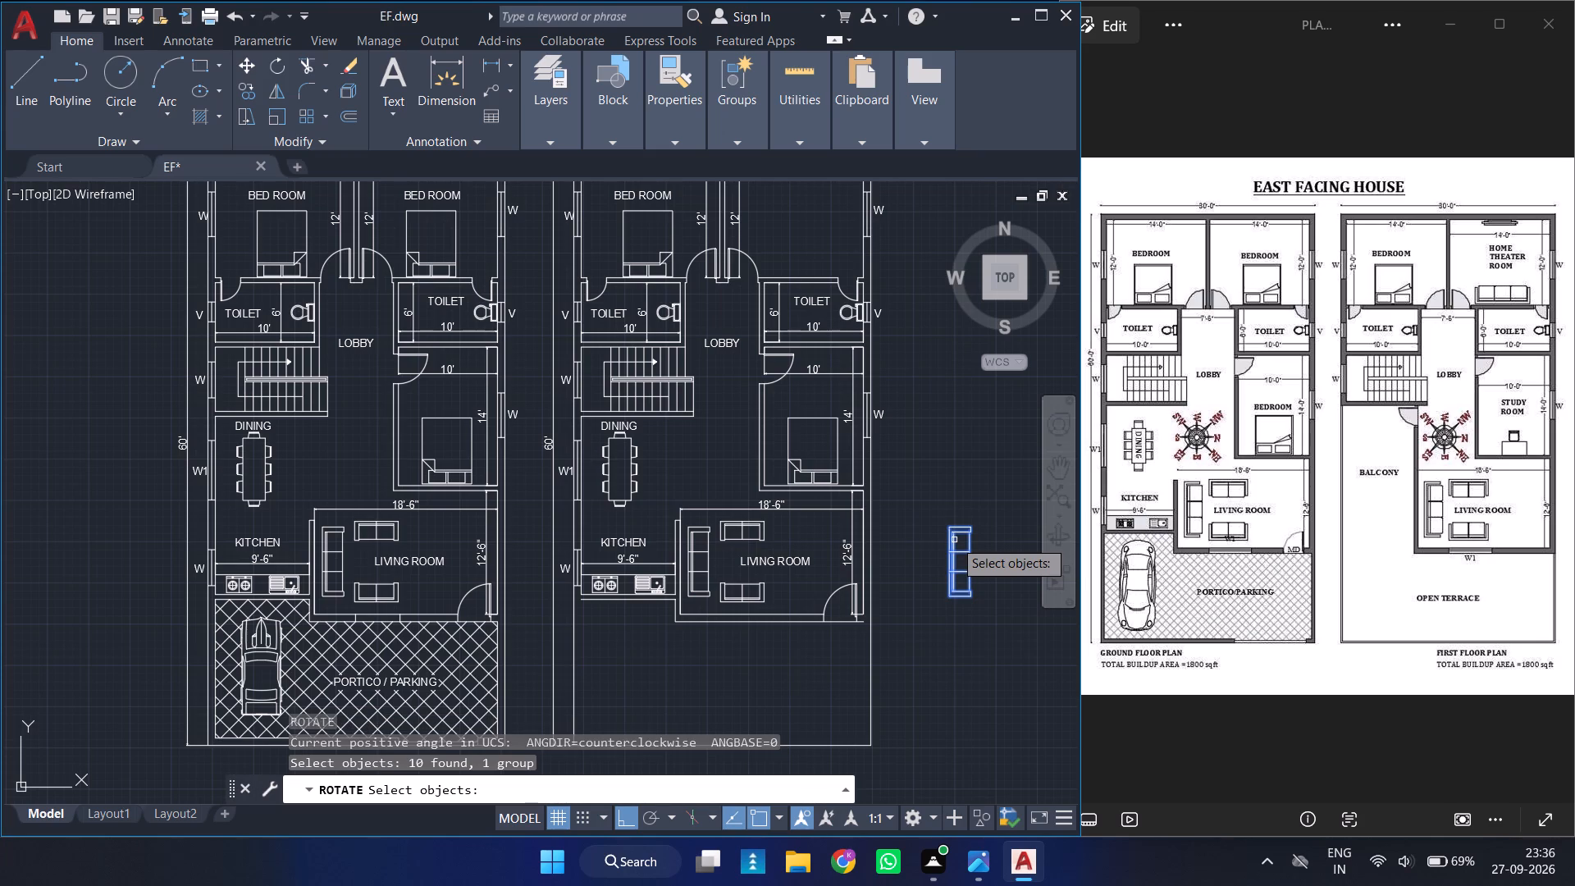
pyautogui.press('Return')
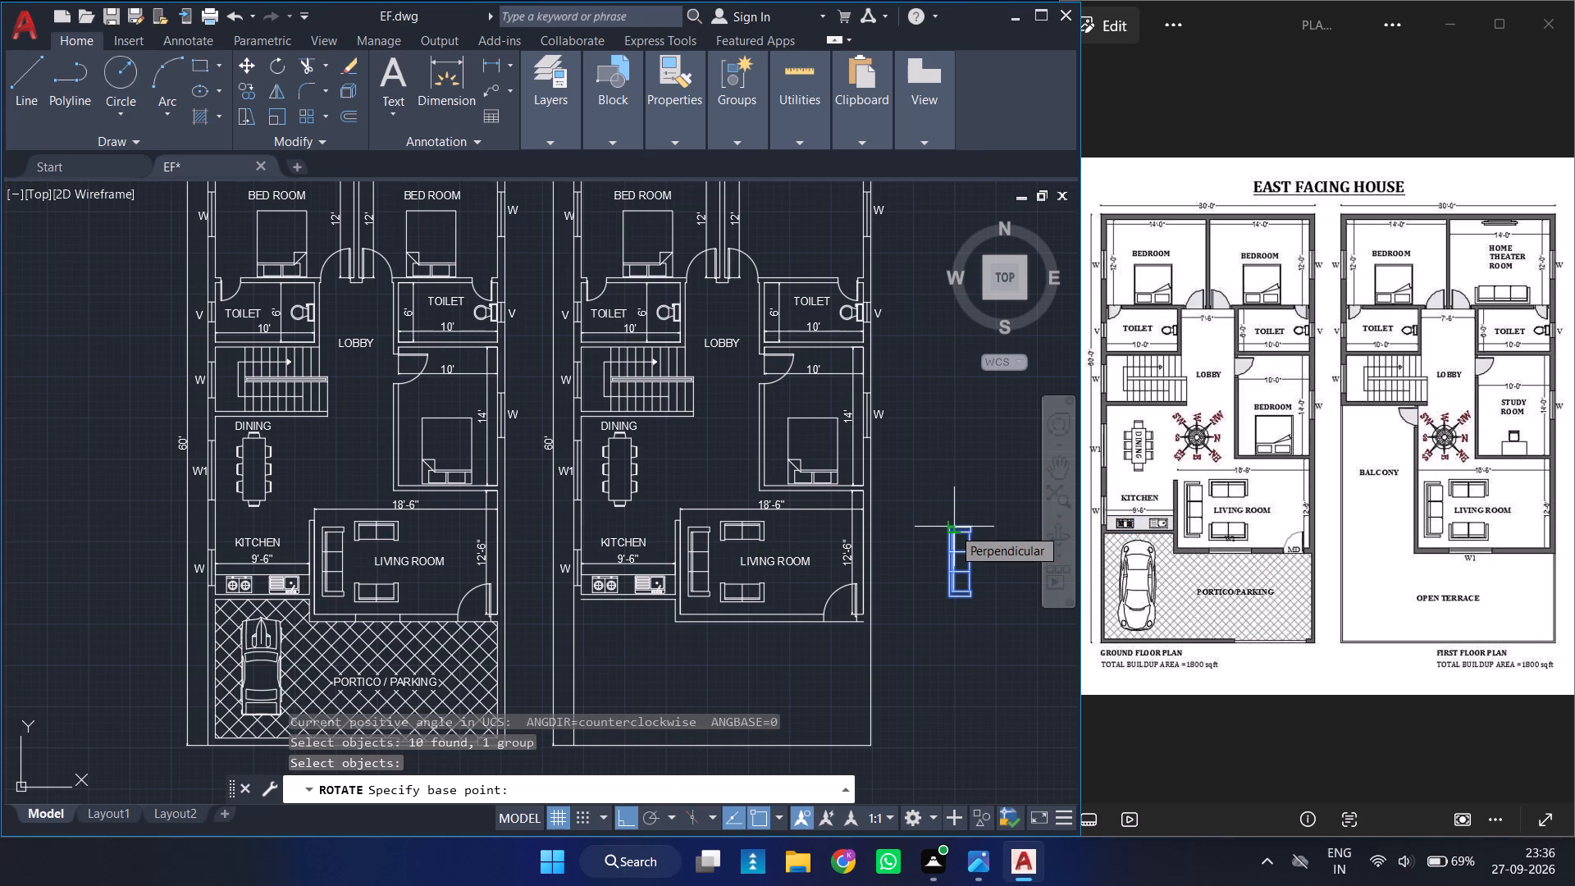
pyautogui.click(952, 527)
pyautogui.click(976, 435)
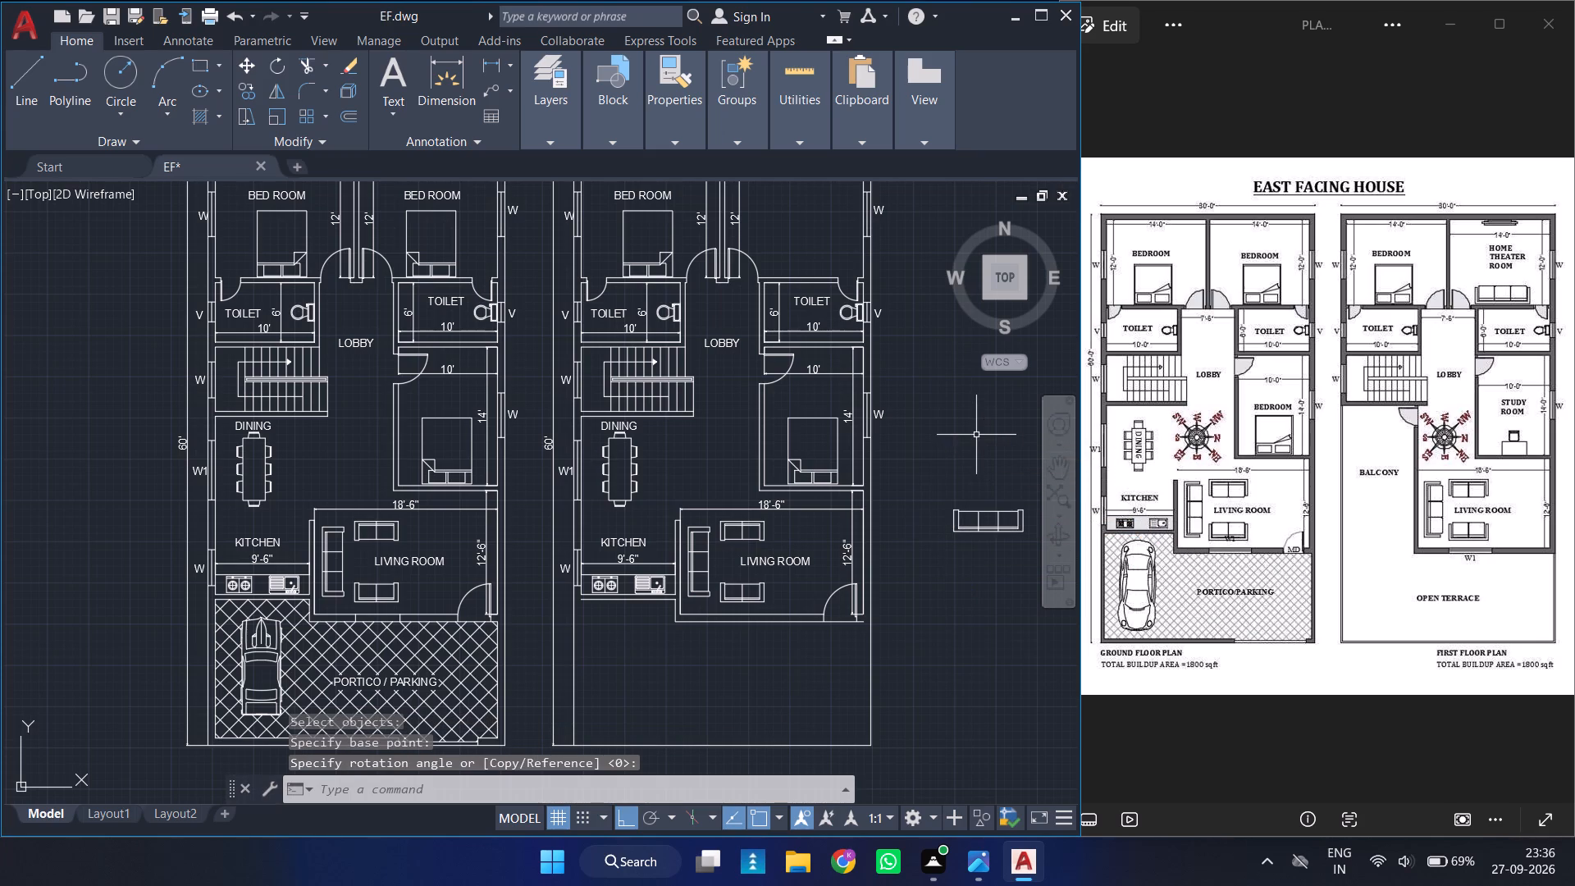
# Move the horizontal sofa, with Ortho off, into the copied plan's upper-right bedroom, just above the toilet's top wall.
pyautogui.click(993, 524)
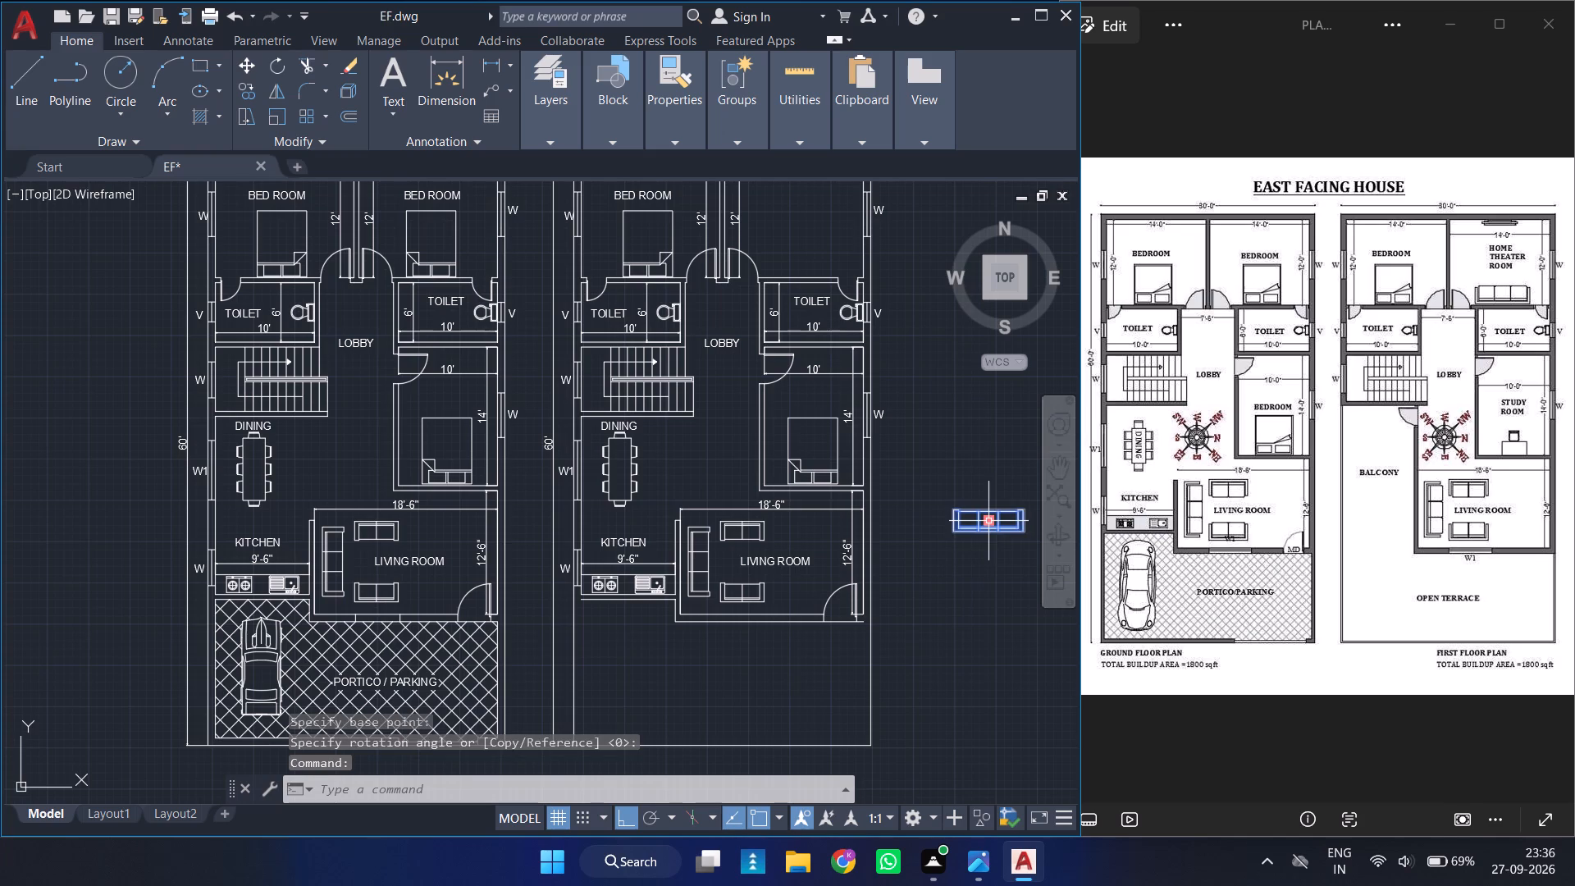
pyautogui.press('m')
pyautogui.press('Return')
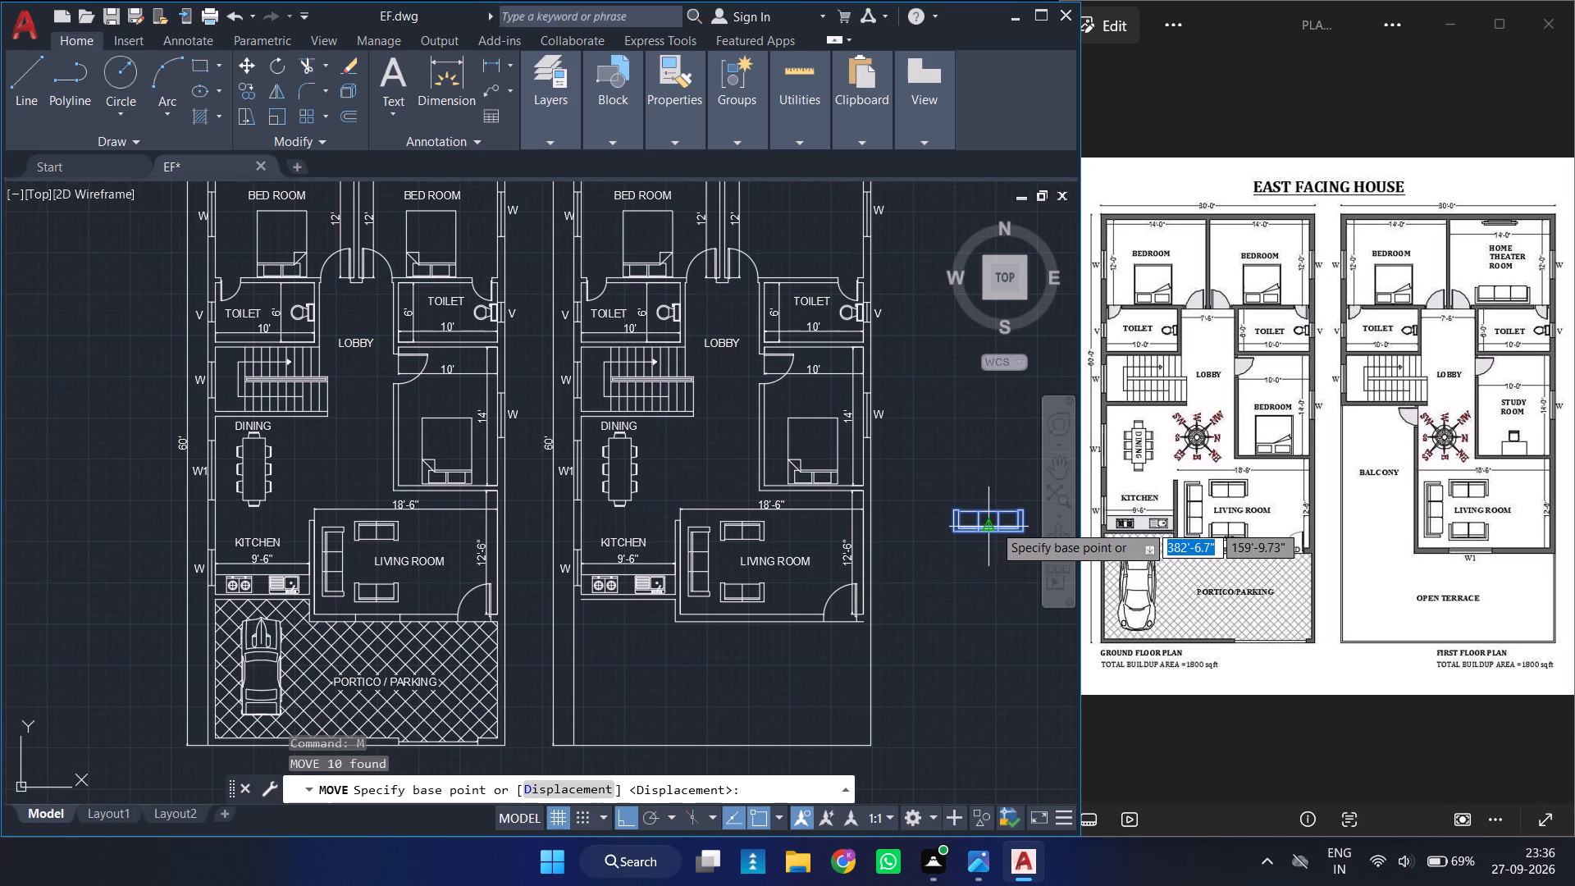
pyautogui.click(625, 809)
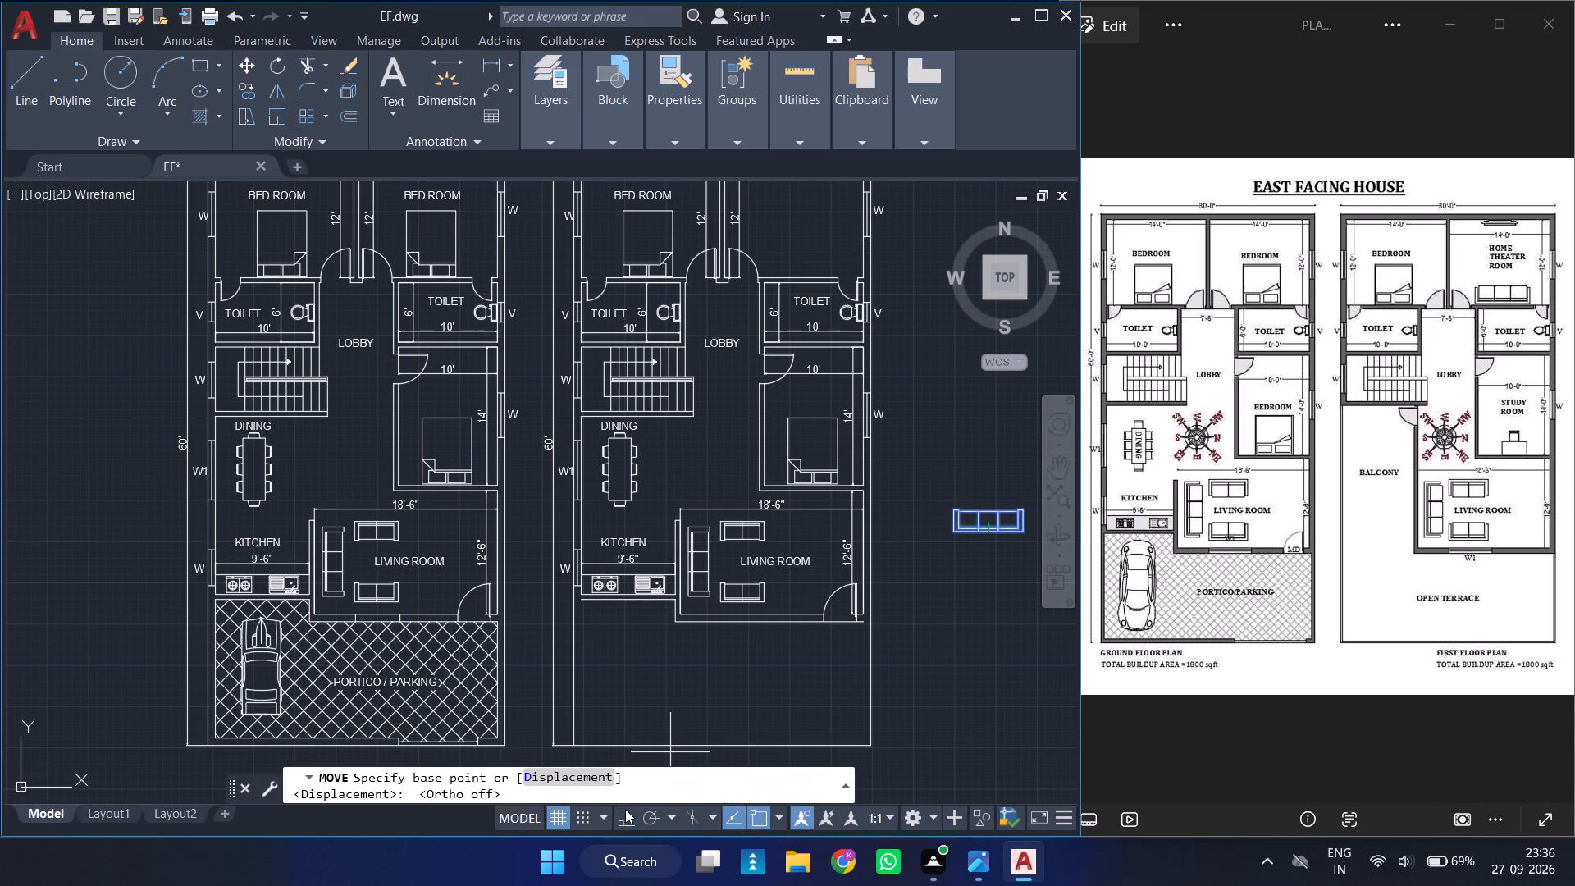
pyautogui.click(994, 531)
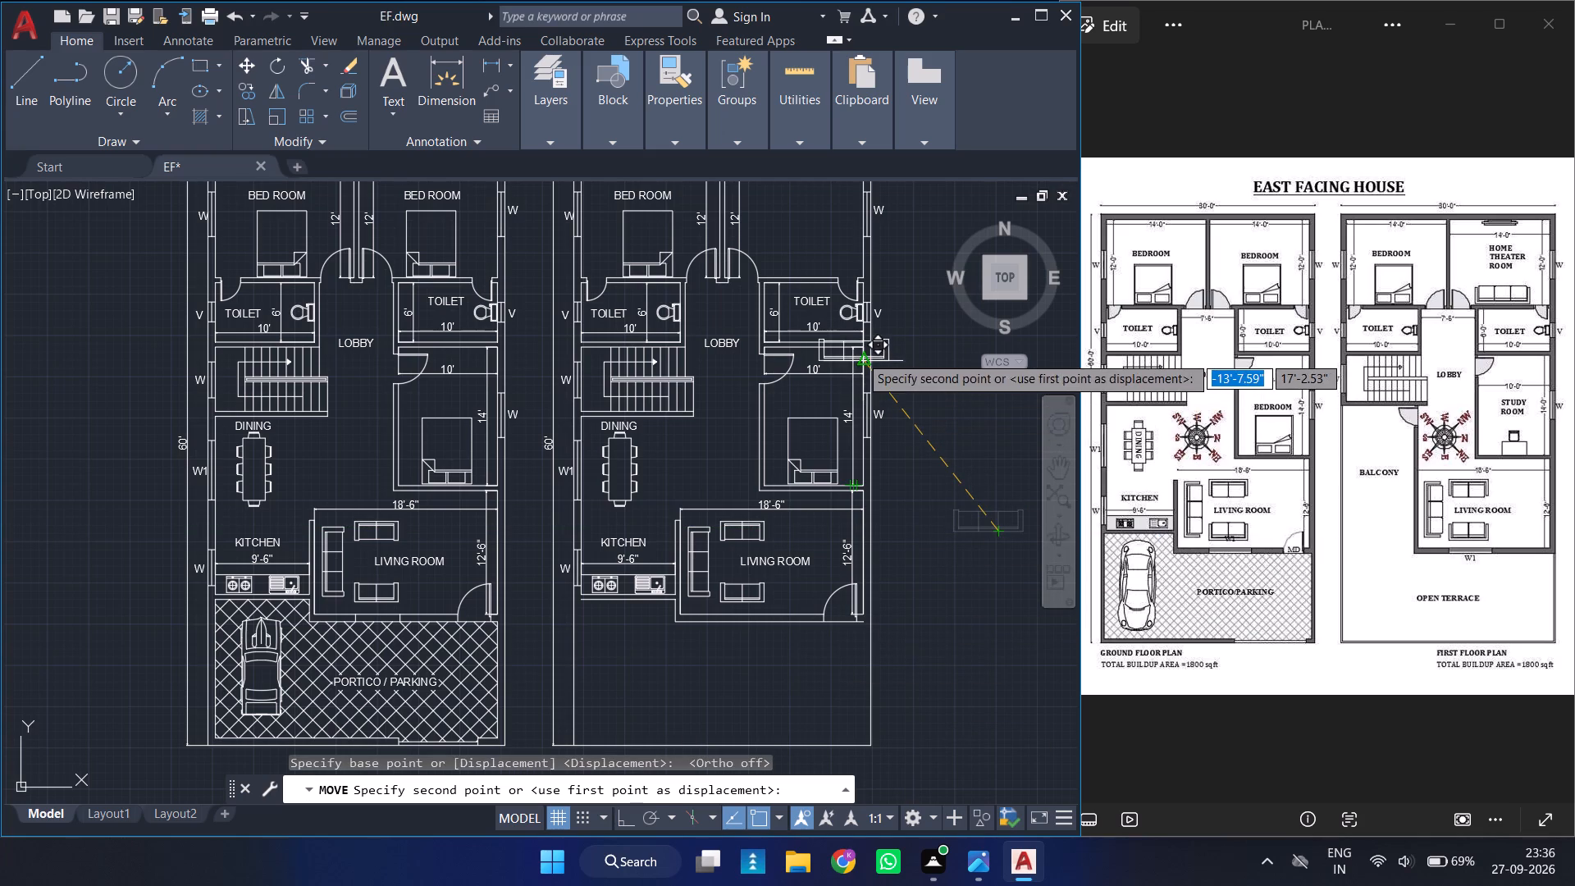
pyautogui.keyDown('ctrl'); pyautogui.scroll(3, 826, 291); pyautogui.keyUp('ctrl')
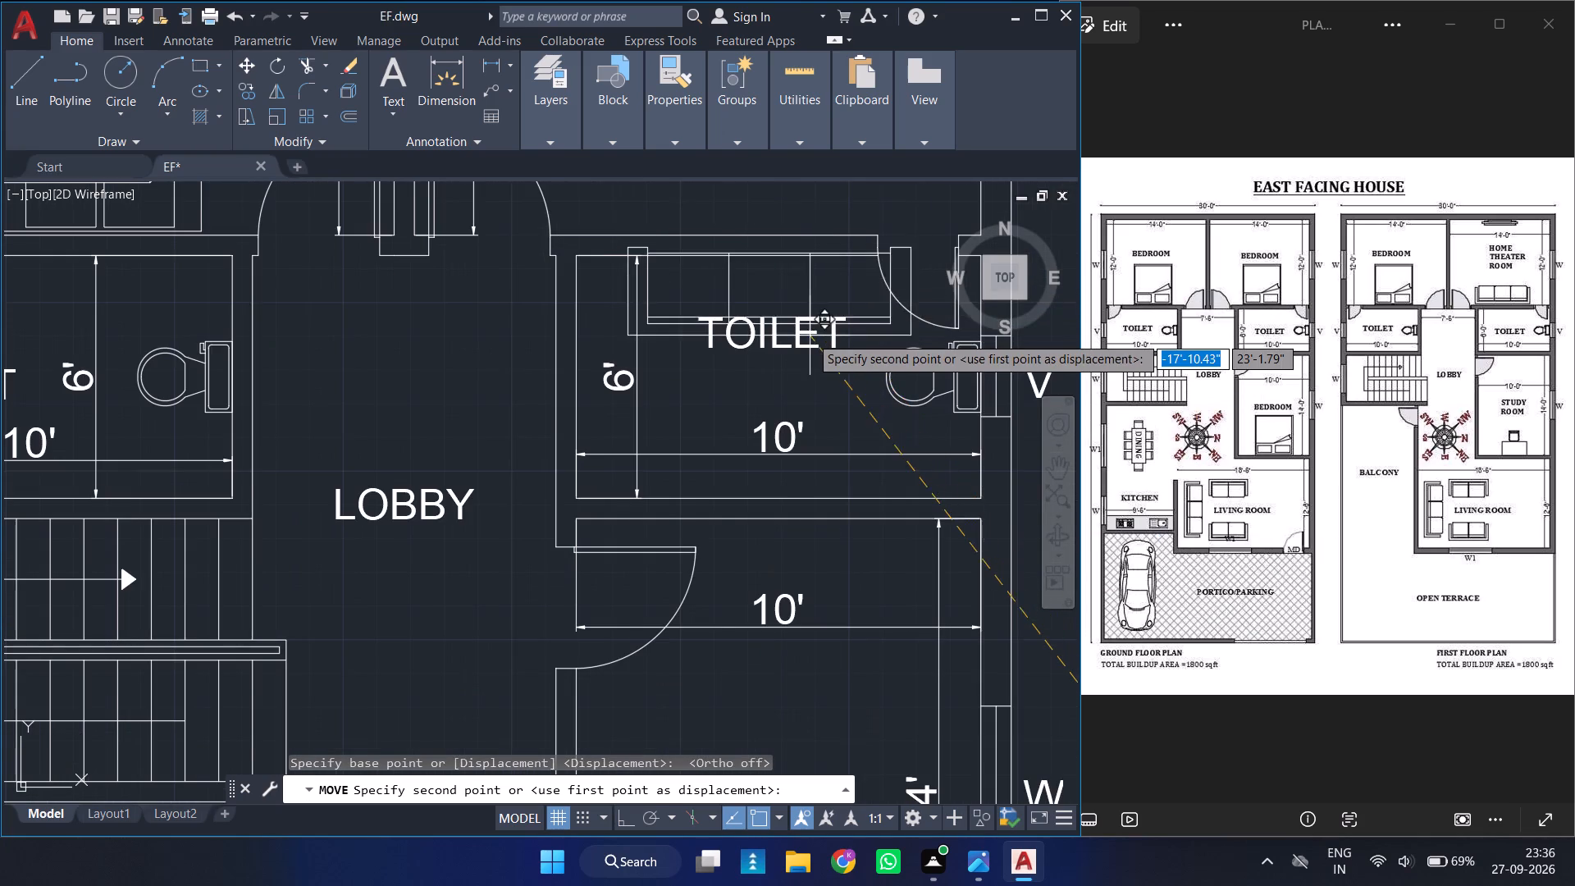
pyautogui.keyDown('ctrl'); pyautogui.scroll(-1, 810, 336); pyautogui.keyUp('ctrl')
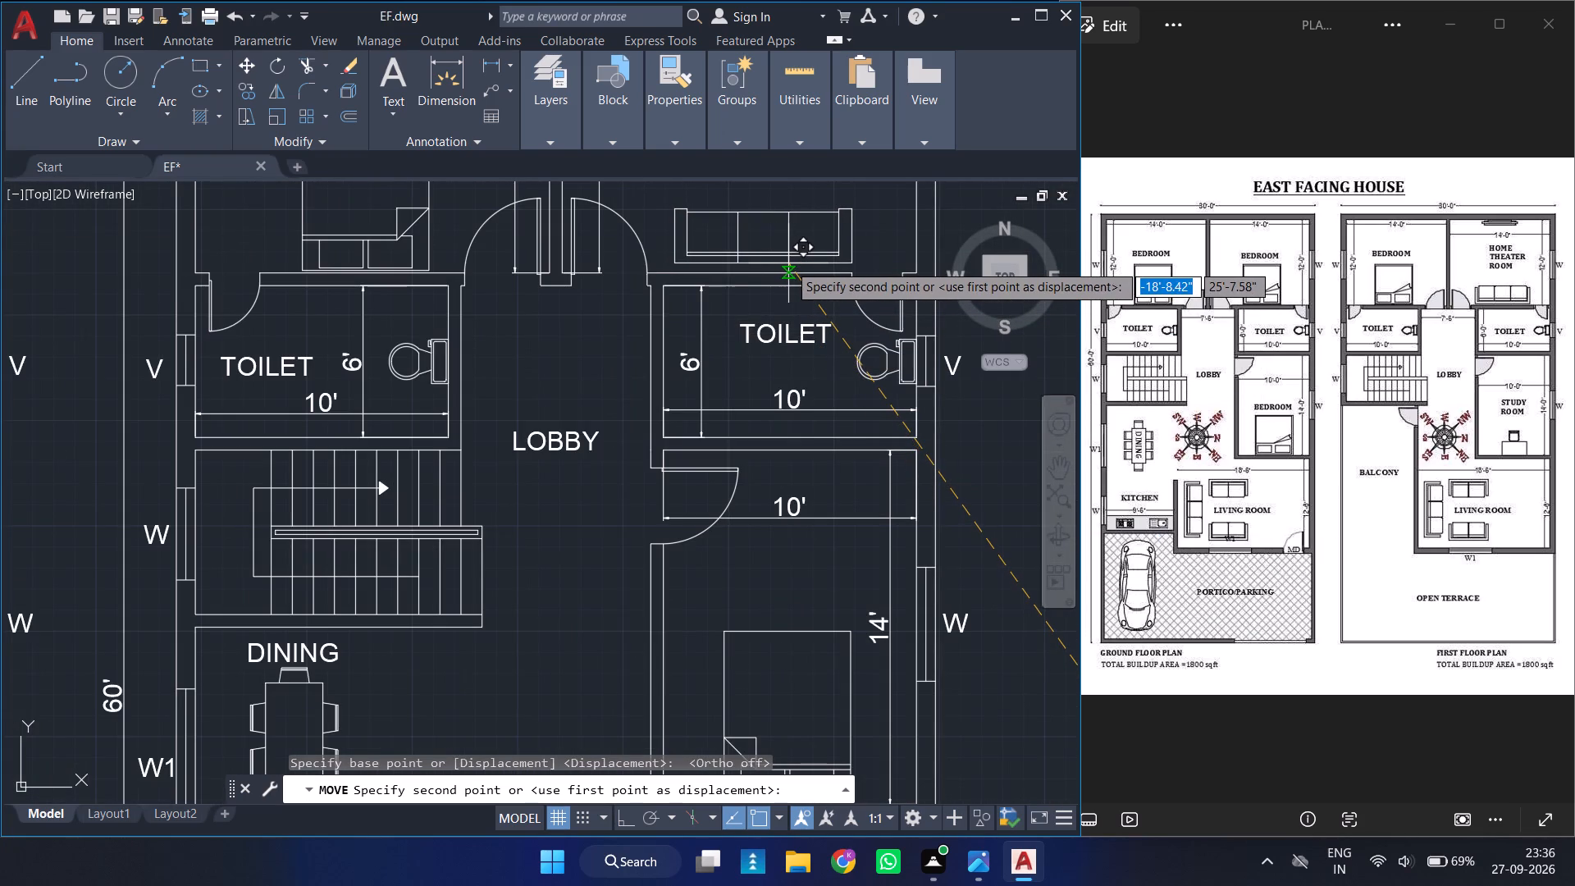
pyautogui.keyDown('ctrl'); pyautogui.scroll(3, 788, 263); pyautogui.keyUp('ctrl')
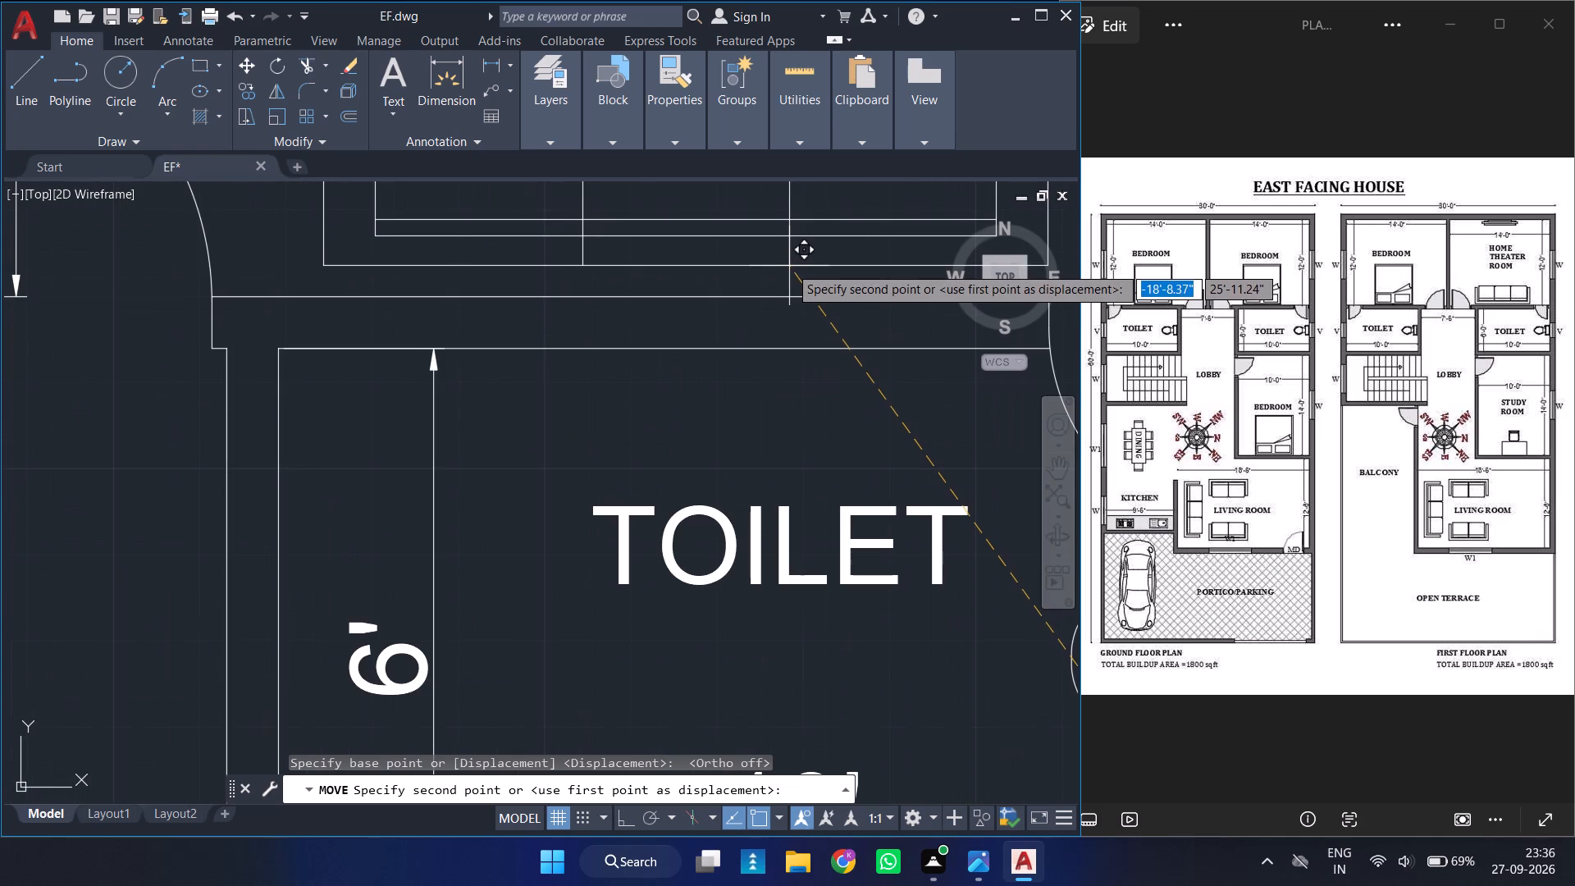
pyautogui.click(788, 272)
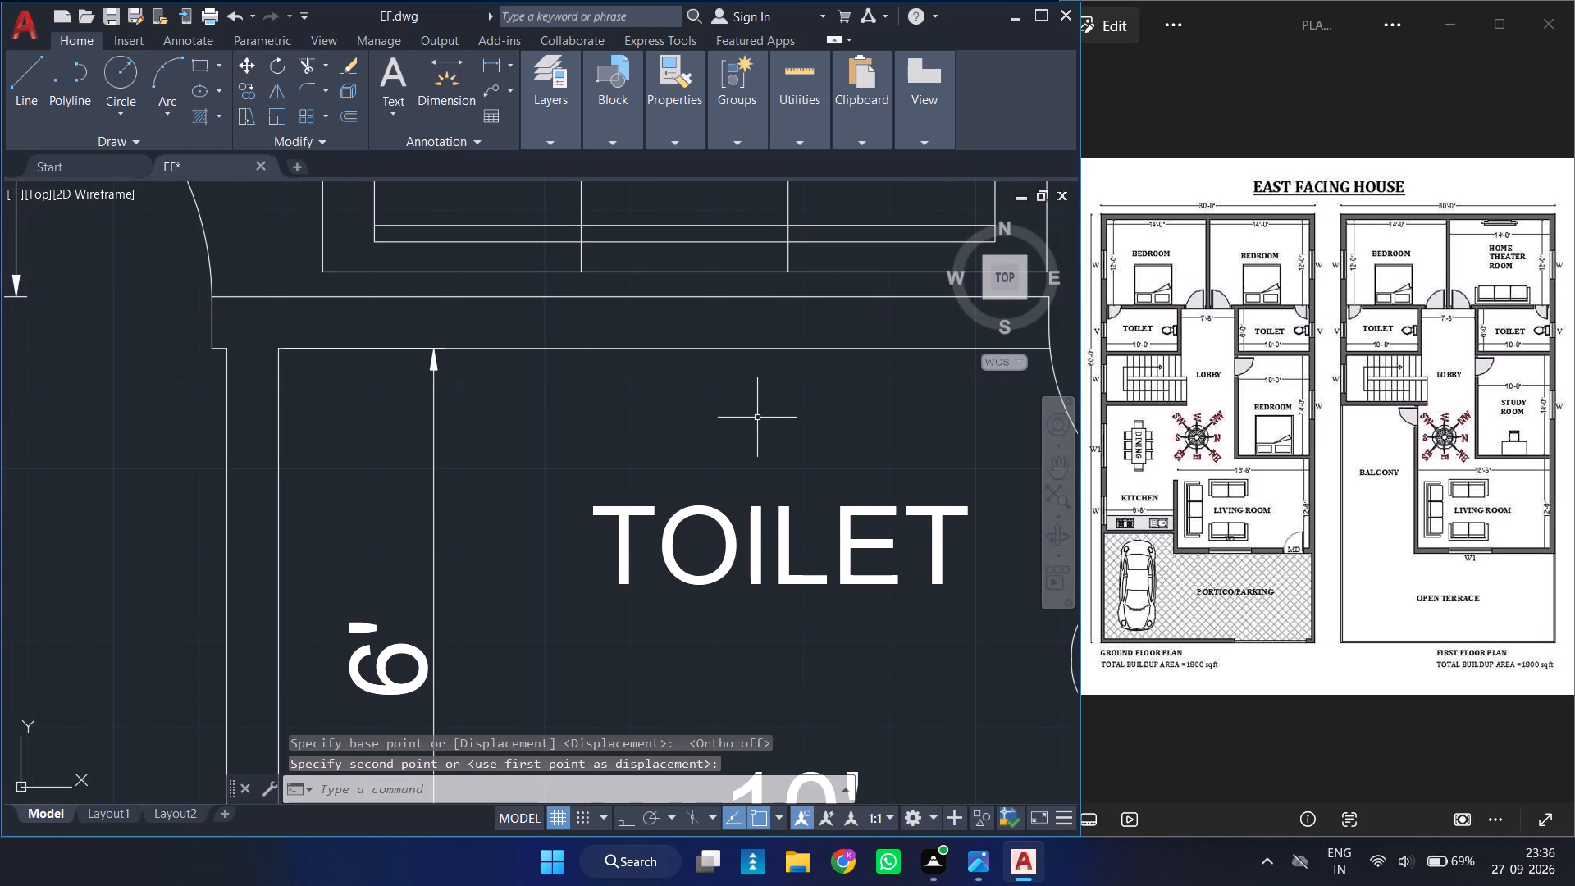
# Delete the dining set, kitchen counter and fixtures, their labels and the adjoining left wall and window lines from the copied plan.
pyautogui.keyDown('ctrl'); pyautogui.scroll(-2, 757, 418); pyautogui.keyUp('ctrl')
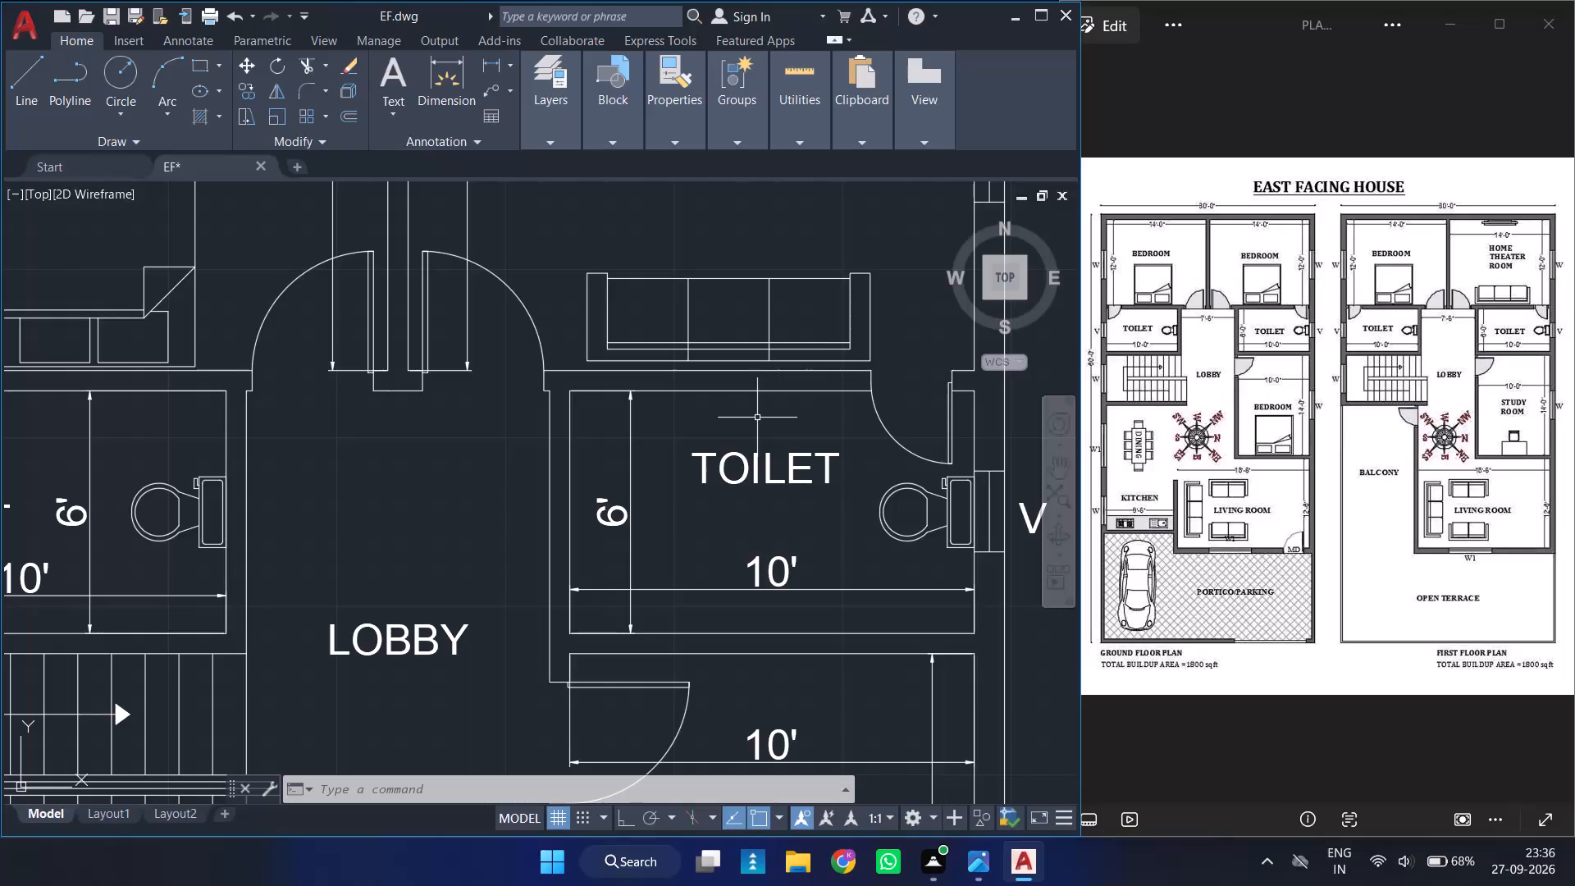
pyautogui.keyDown('ctrl'); pyautogui.scroll(-3, 757, 418); pyautogui.keyUp('ctrl')
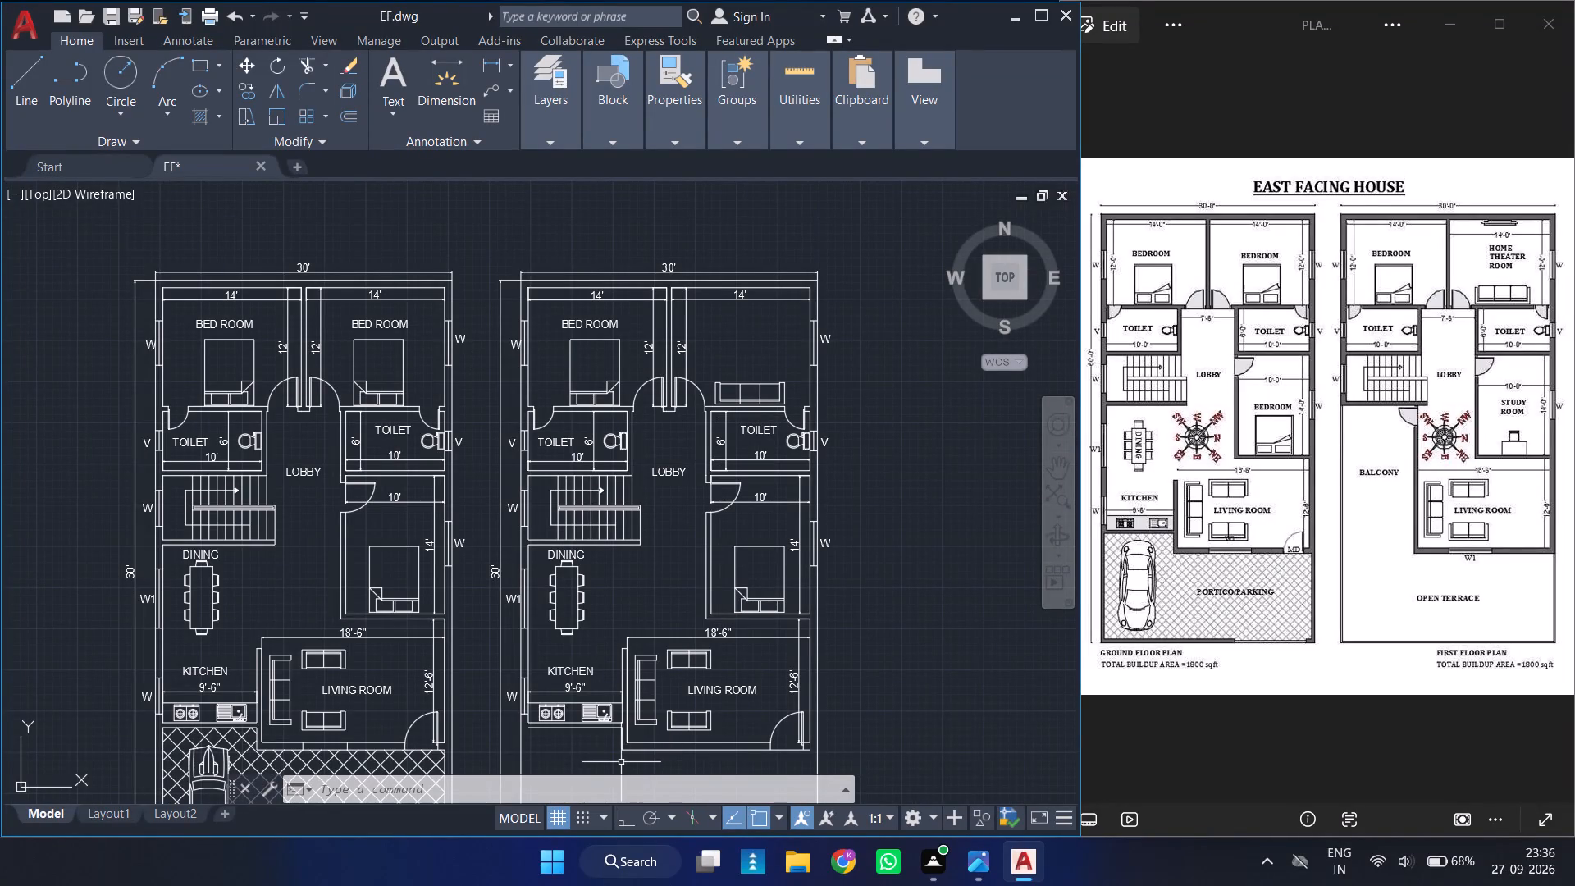
pyautogui.keyDown('ctrl'); pyautogui.scroll(1, 574, 765); pyautogui.keyUp('ctrl')
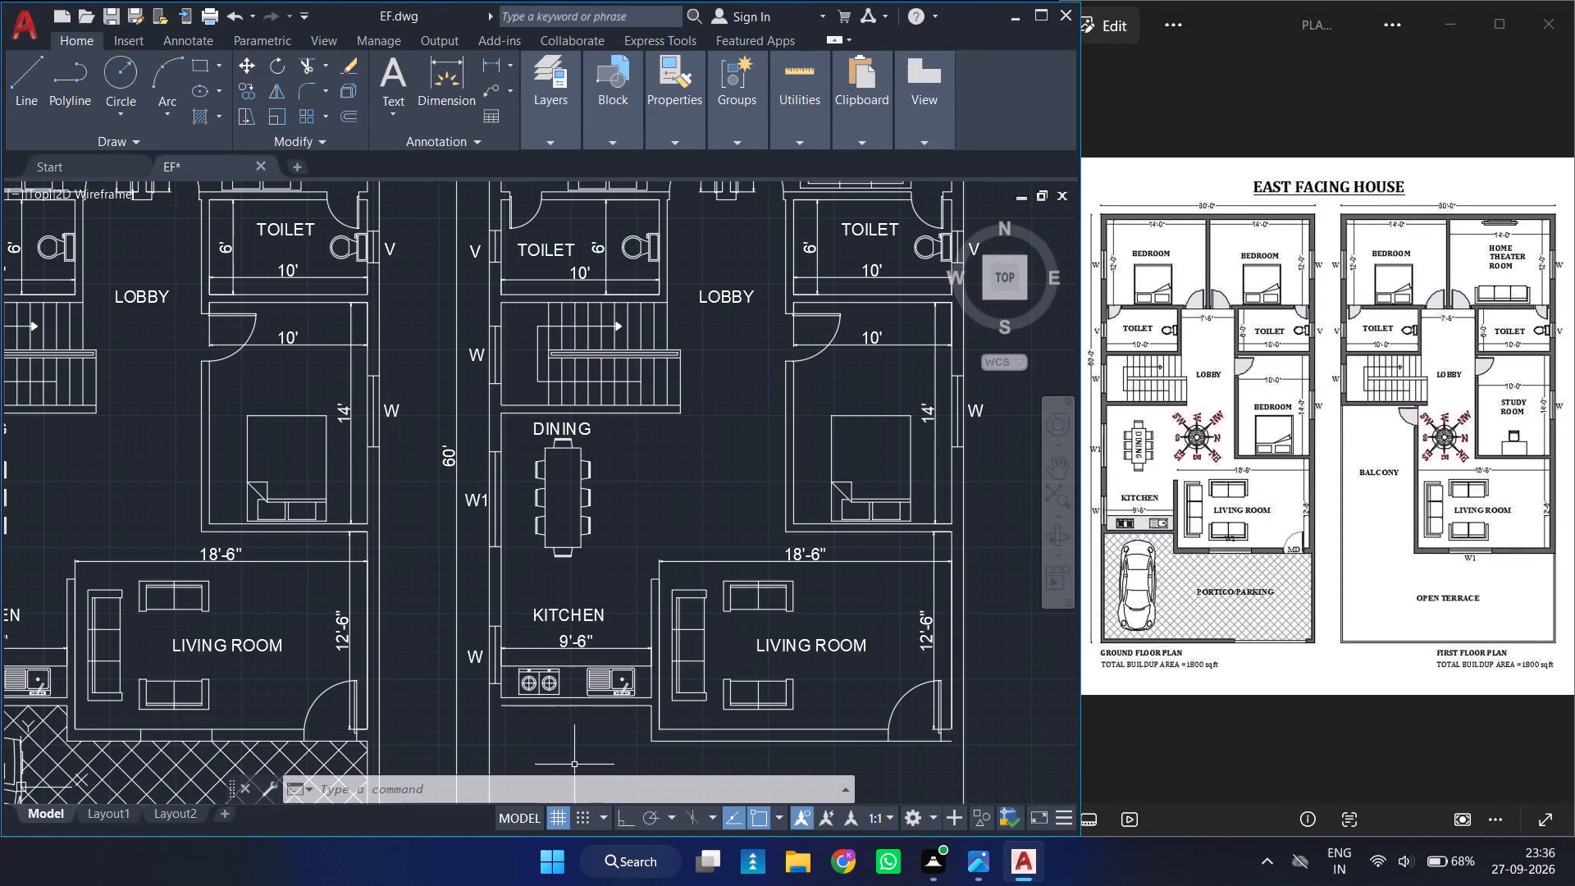
pyautogui.click(617, 733)
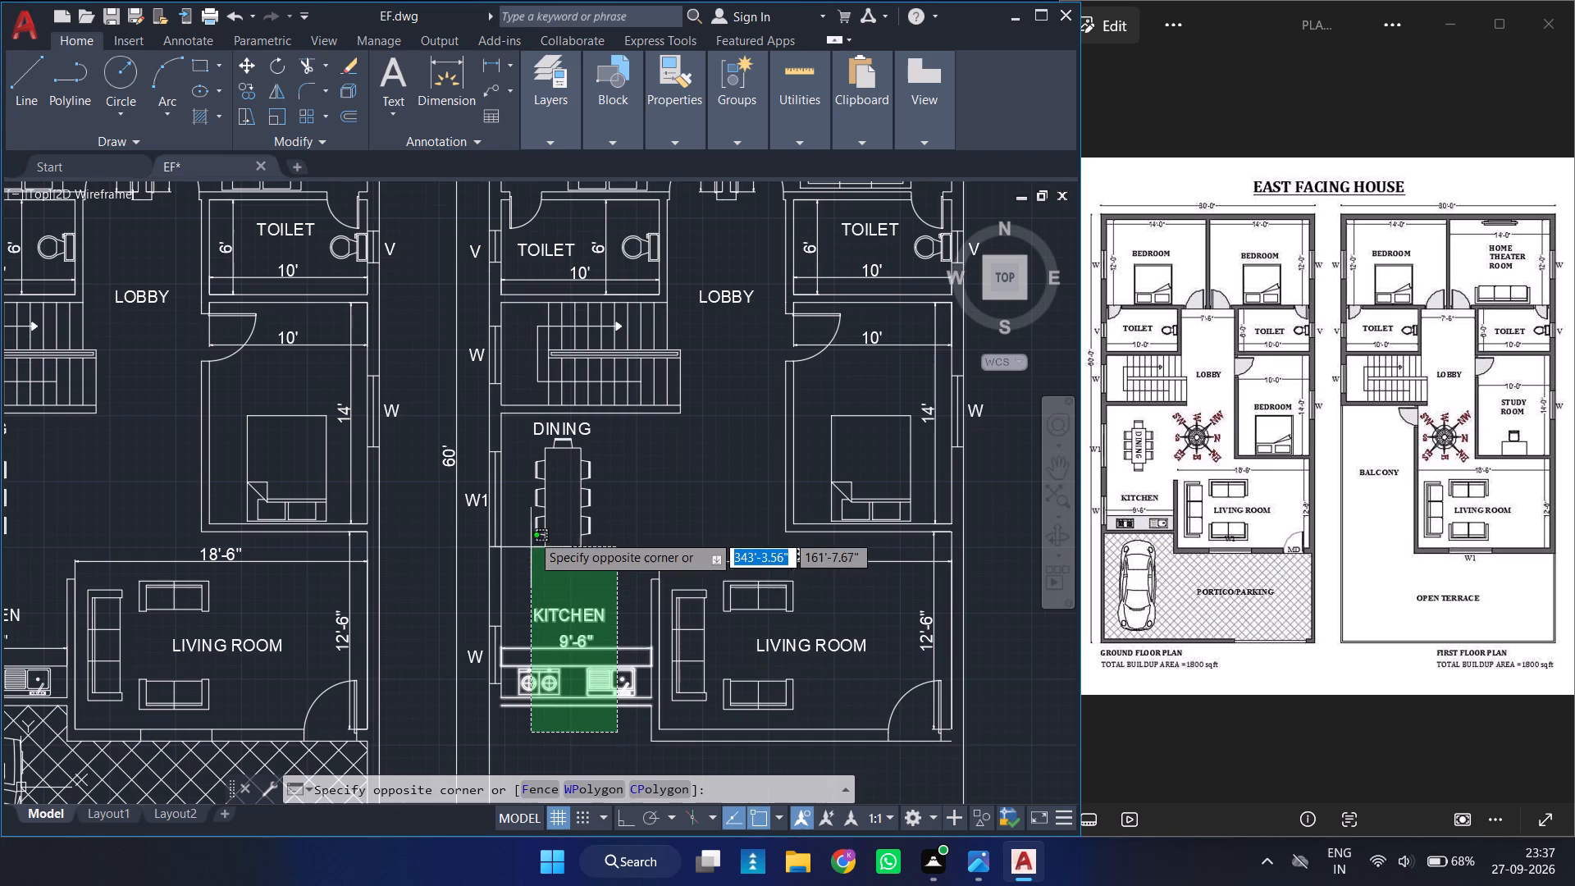
pyautogui.click(498, 429)
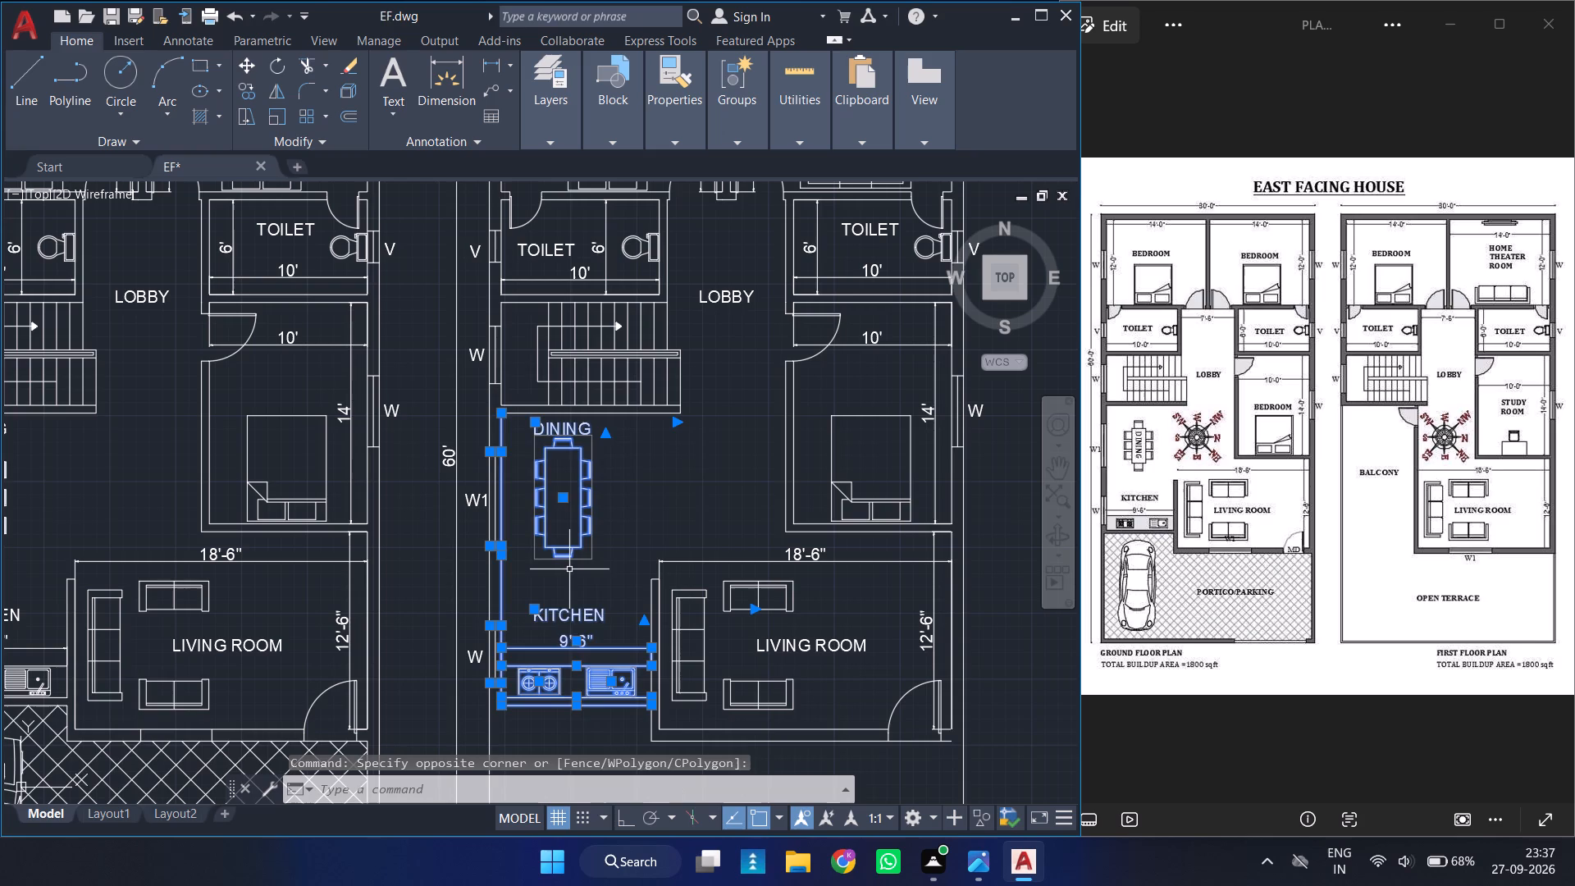
pyautogui.press('Delete')
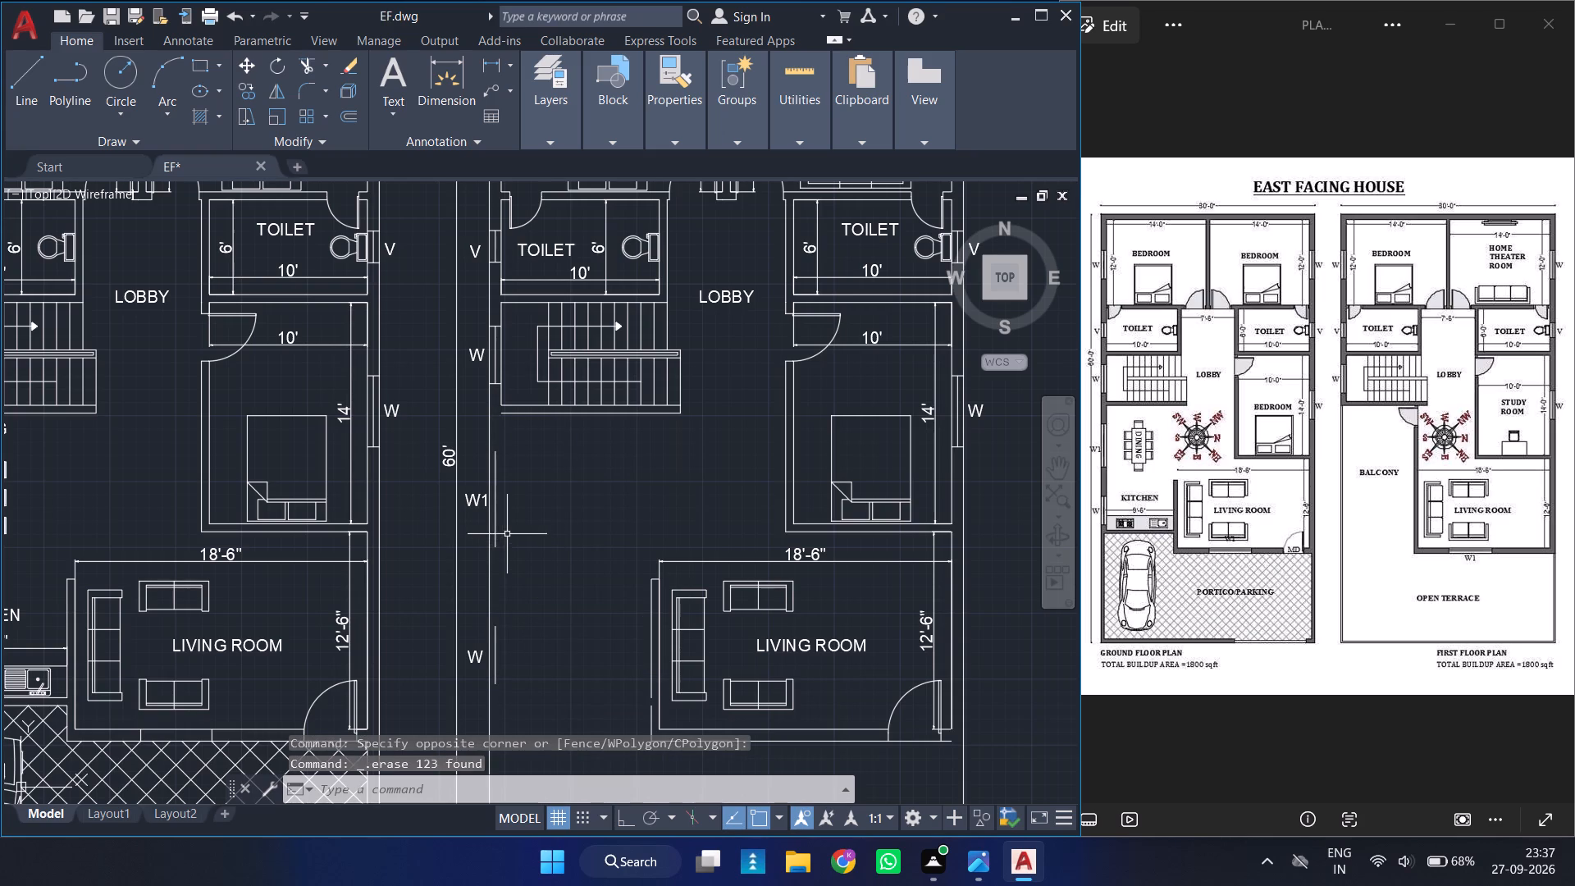
pyautogui.click(495, 533)
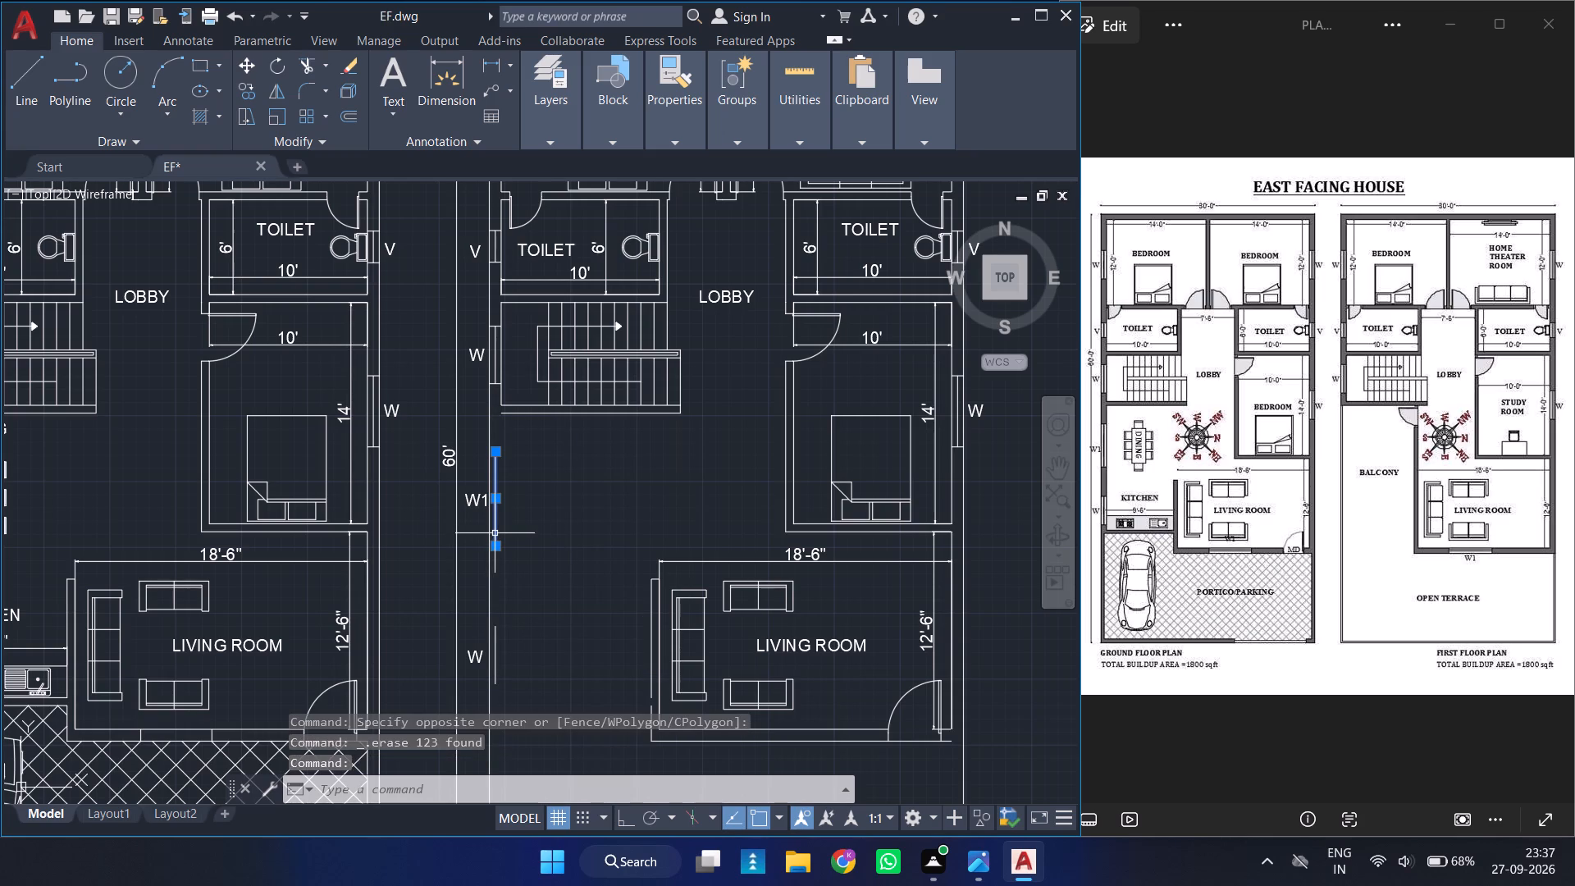
pyautogui.click(495, 635)
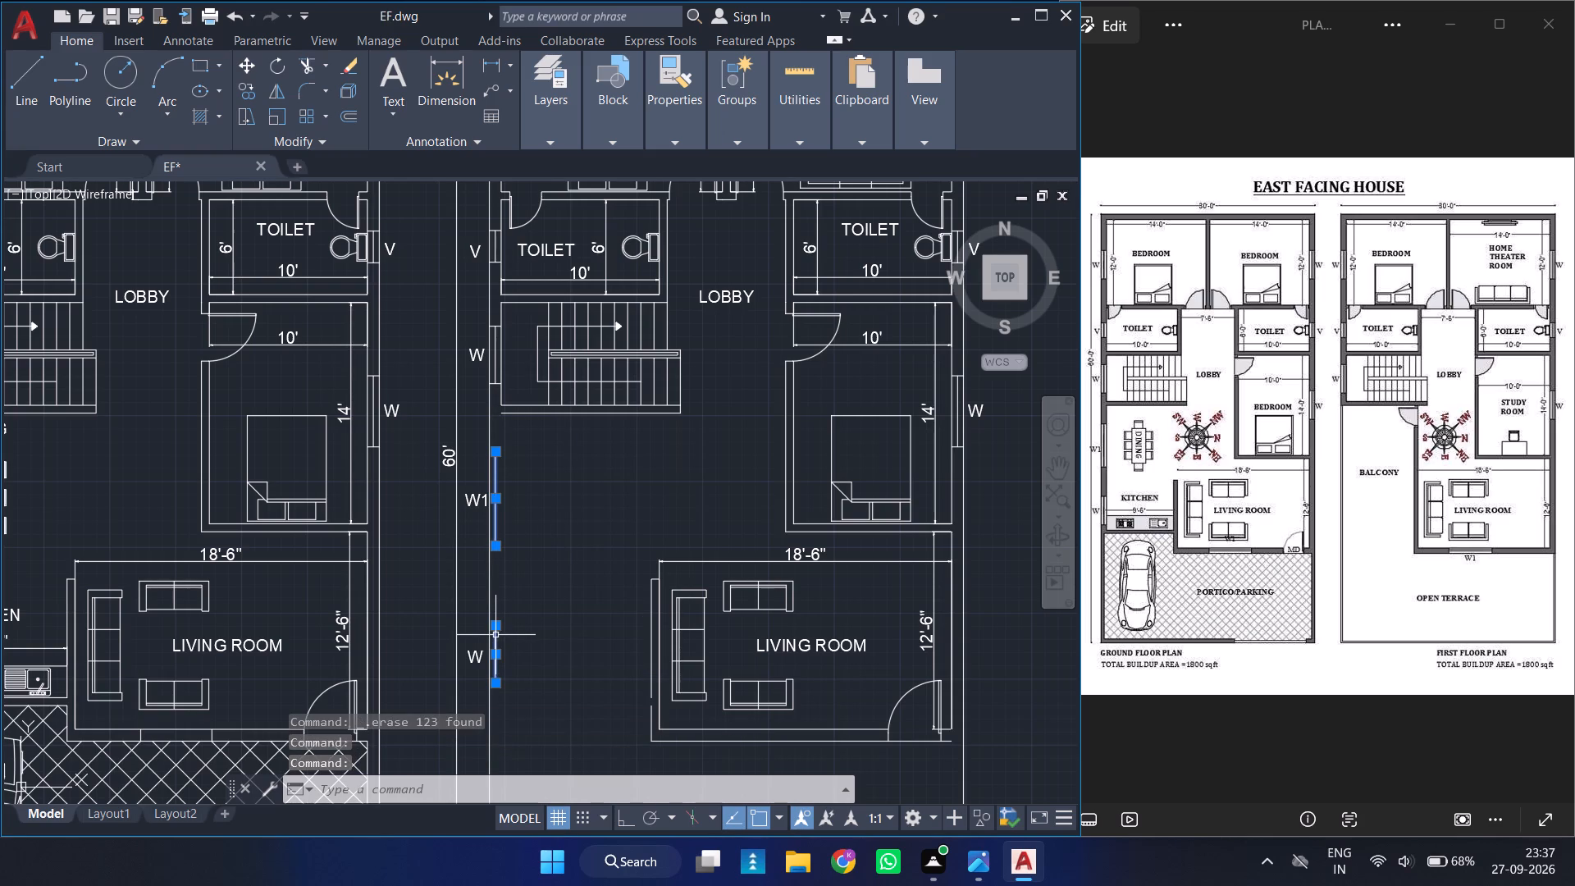
pyautogui.press('Delete')
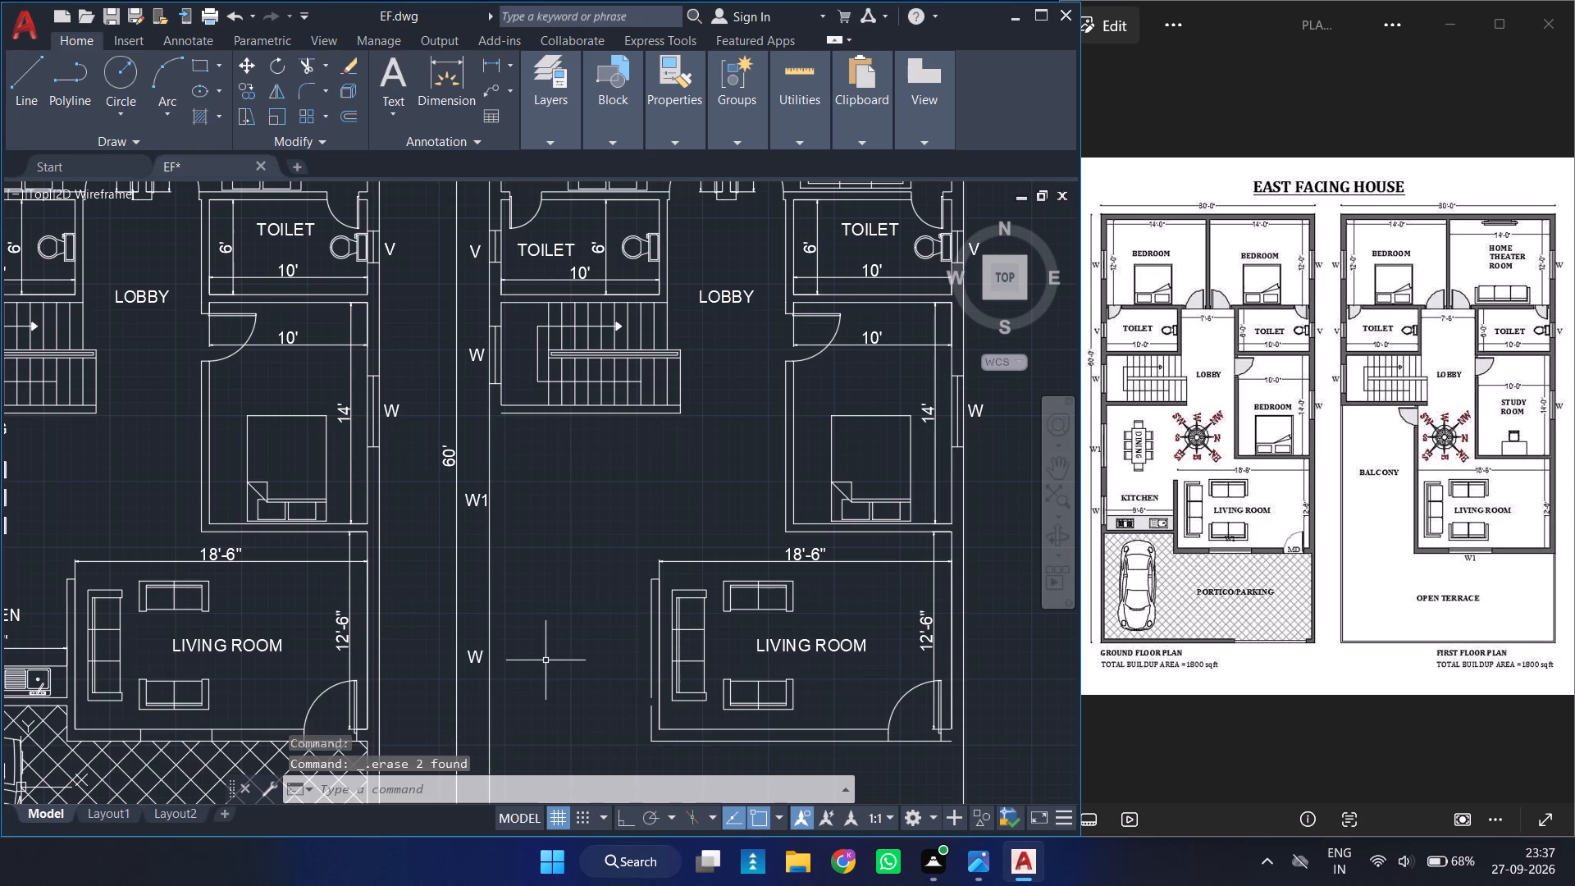
# Extend the outer line of the copied living room's left wall up to the staircase and down to the bottom wall.
pyautogui.write('EX')
pyautogui.press('space')
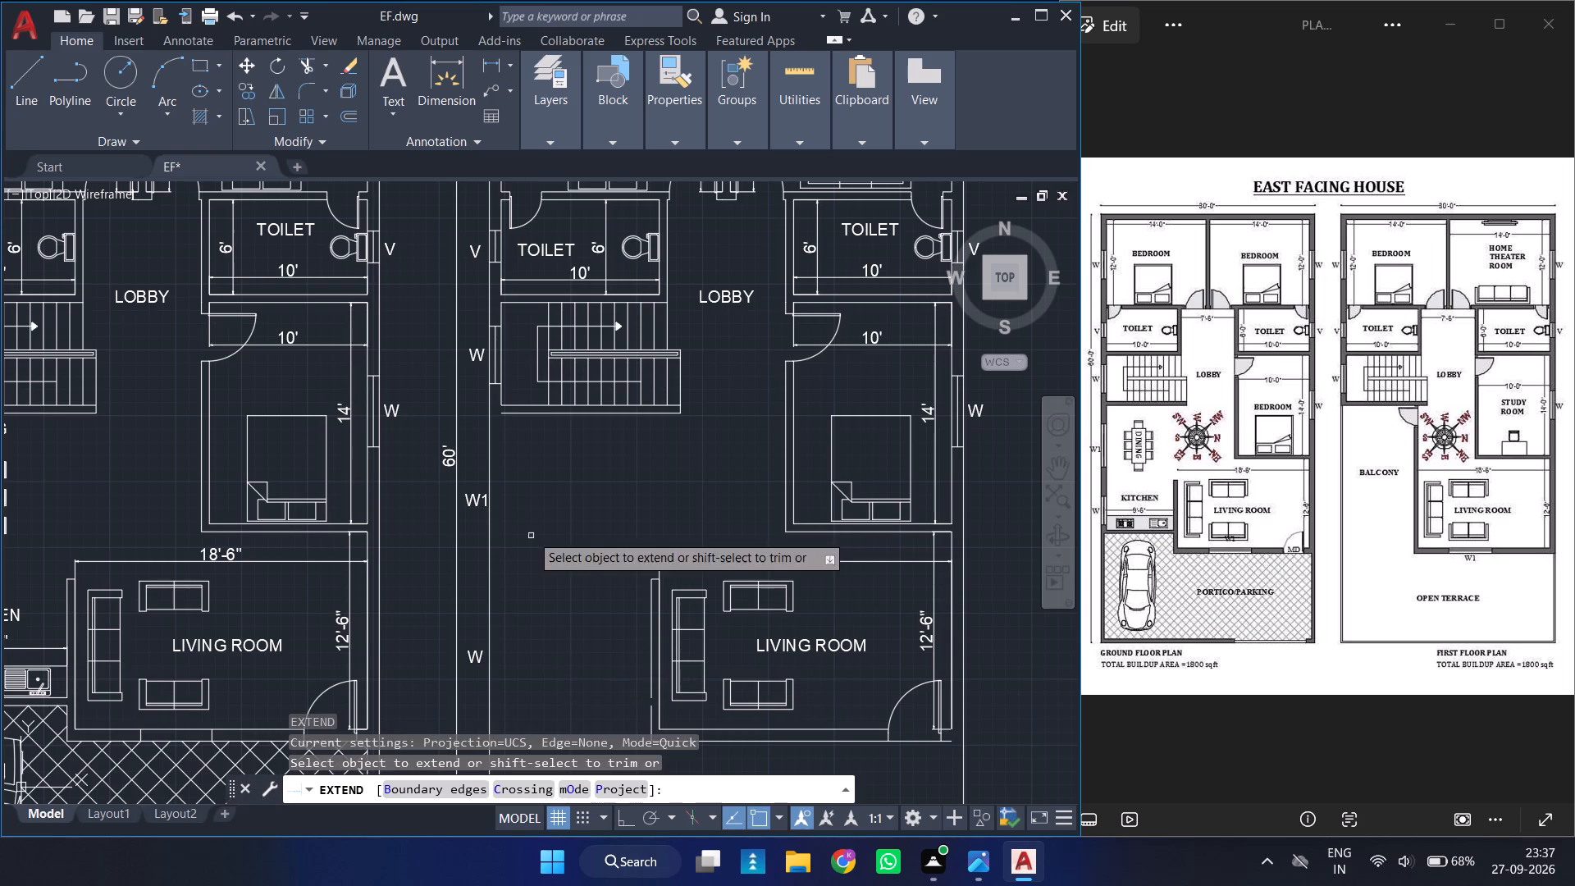
pyautogui.click(563, 415)
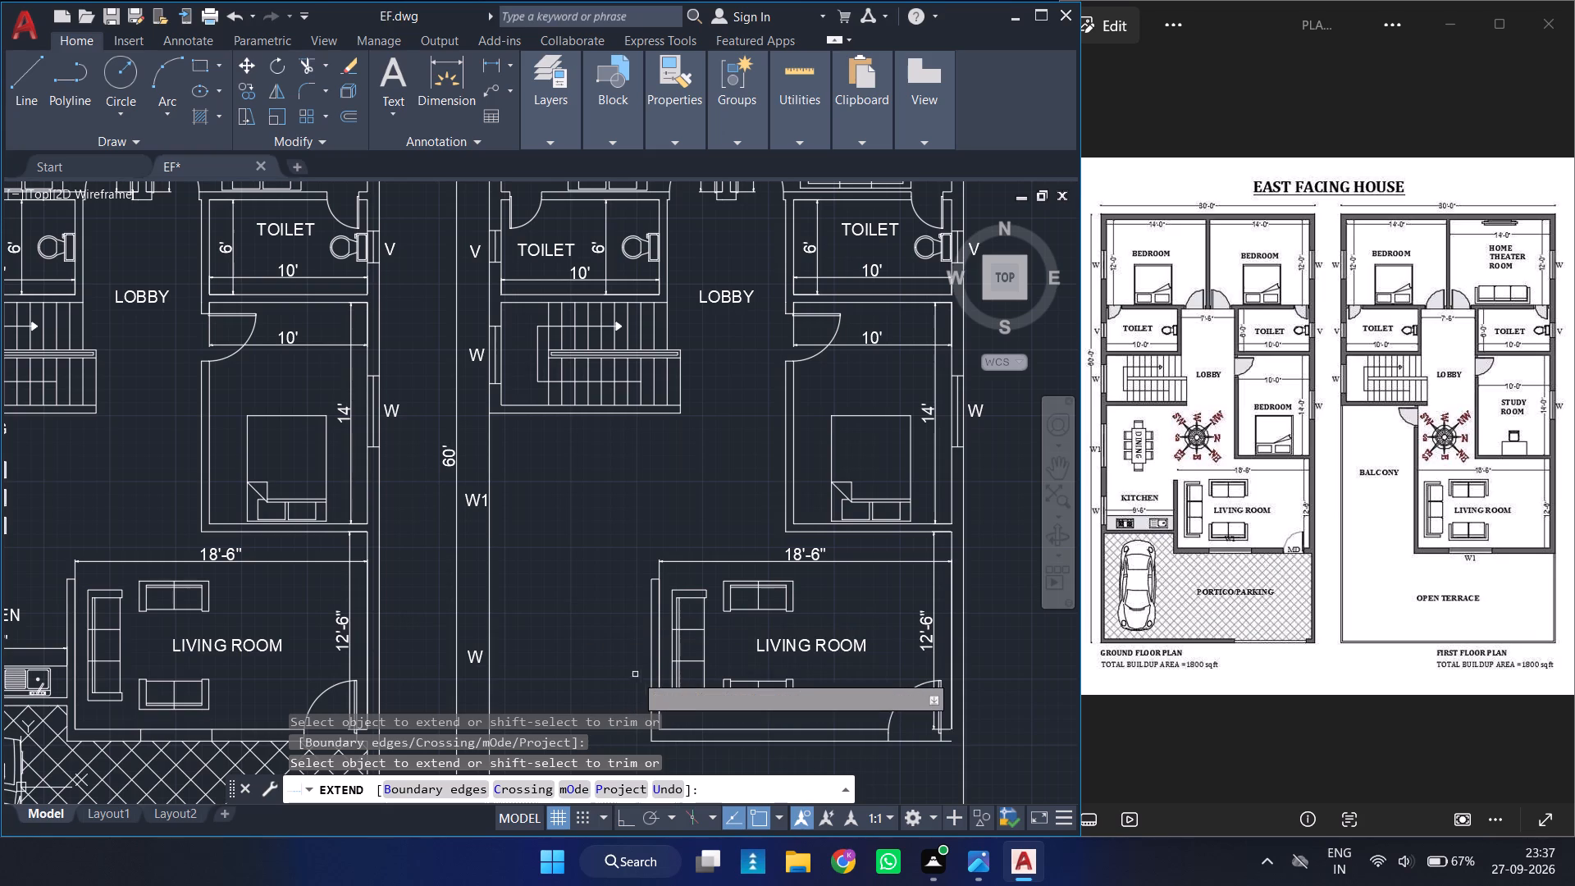
pyautogui.click(651, 712)
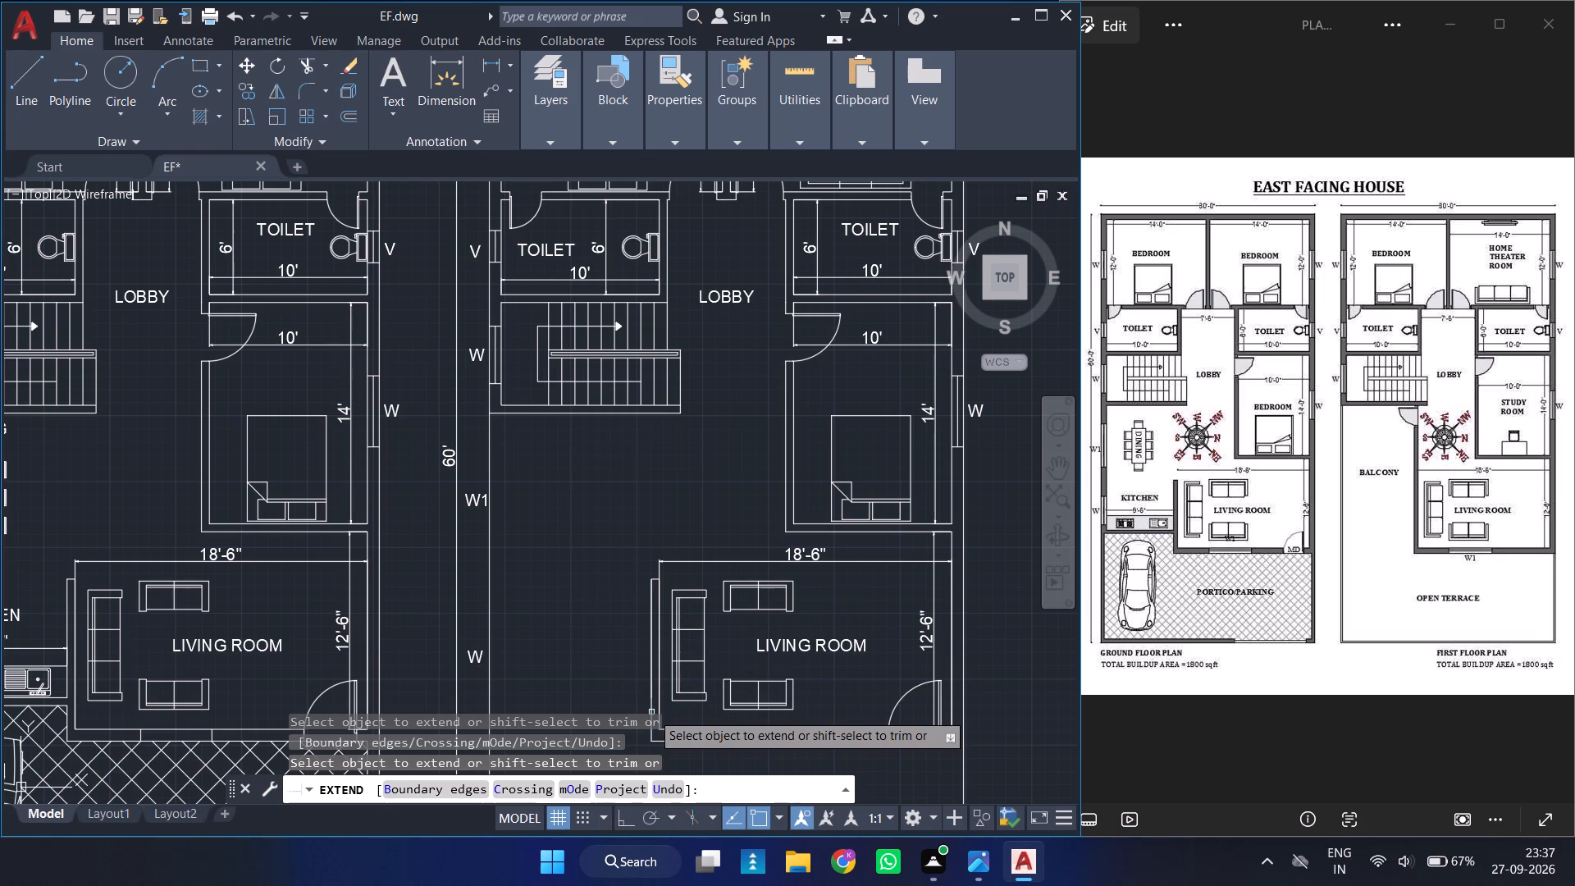
pyautogui.click(649, 627)
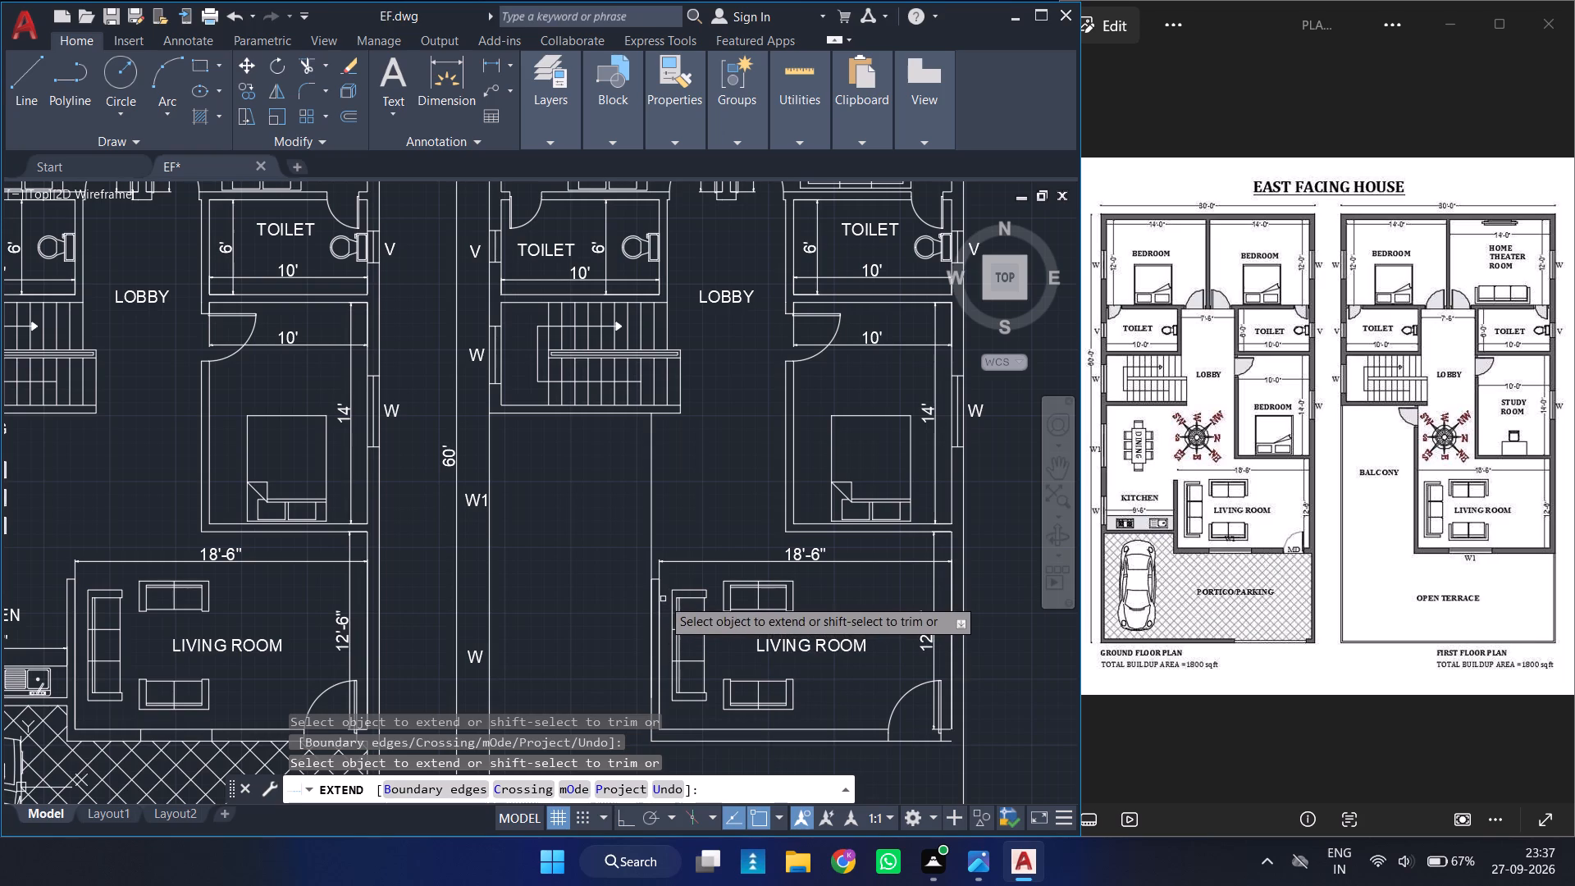
pyautogui.keyDown('ctrl'); pyautogui.scroll(3, 660, 595); pyautogui.keyUp('ctrl')
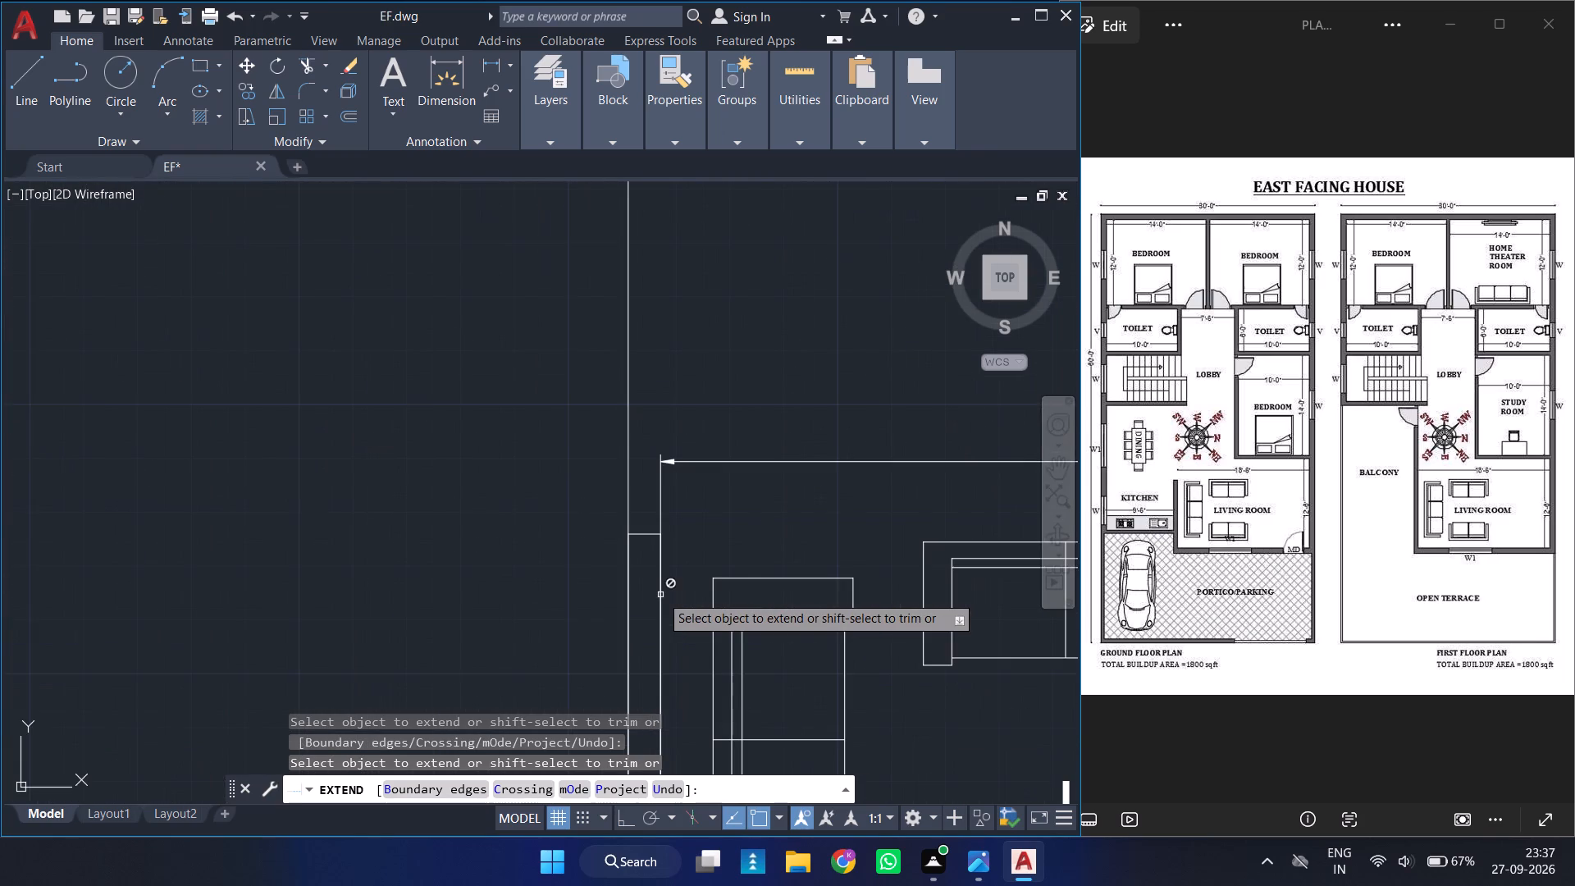
pyautogui.keyDown('ctrl'); pyautogui.scroll(-3, 660, 595); pyautogui.keyUp('ctrl')
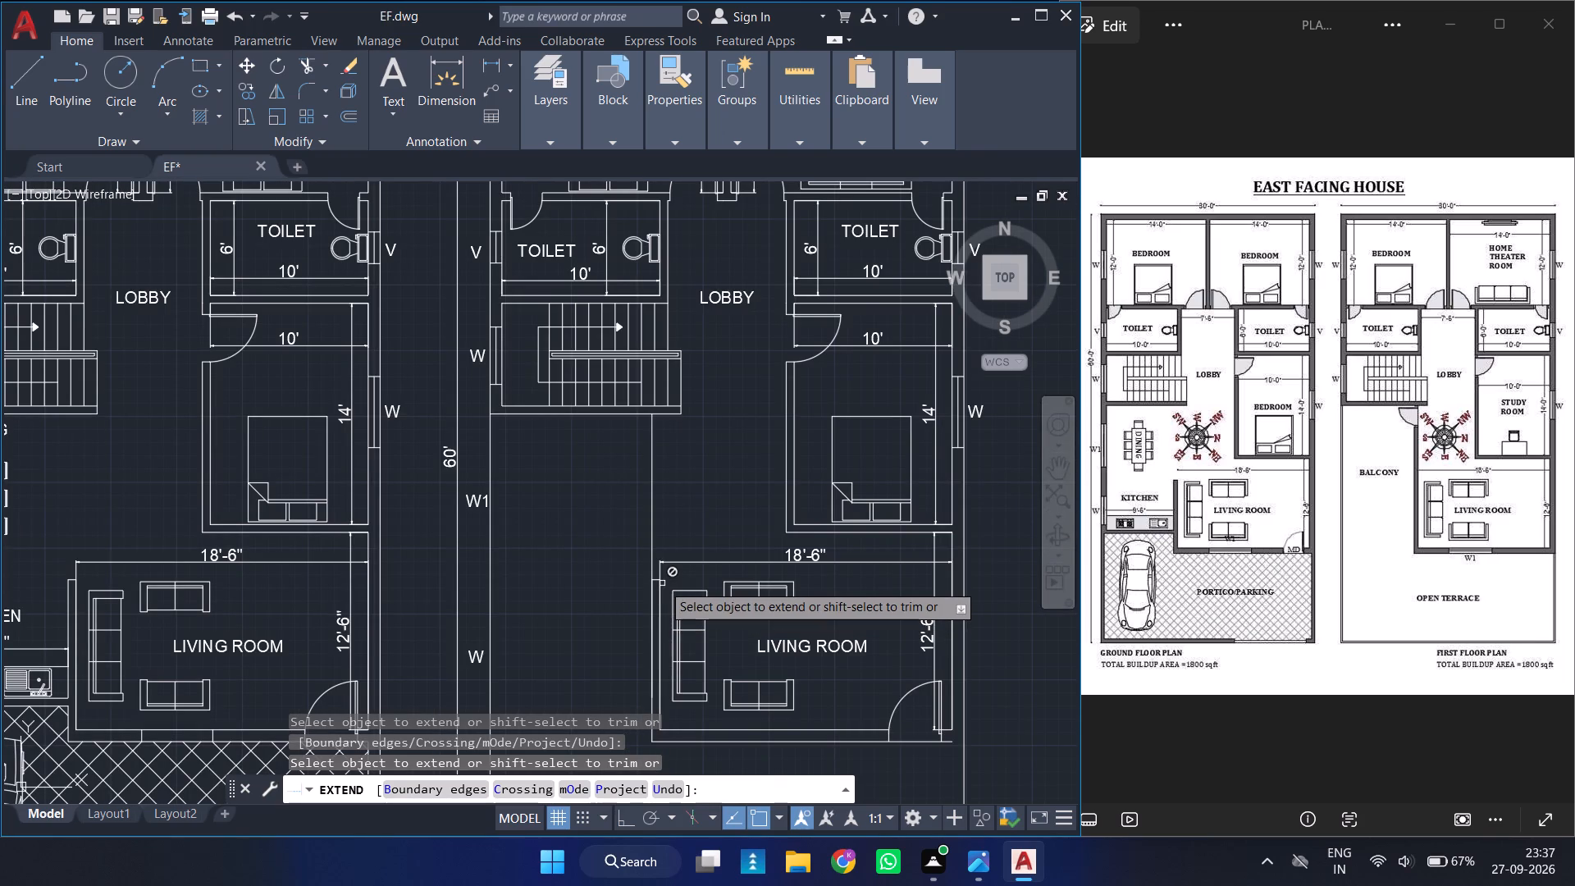
pyautogui.press('Escape')
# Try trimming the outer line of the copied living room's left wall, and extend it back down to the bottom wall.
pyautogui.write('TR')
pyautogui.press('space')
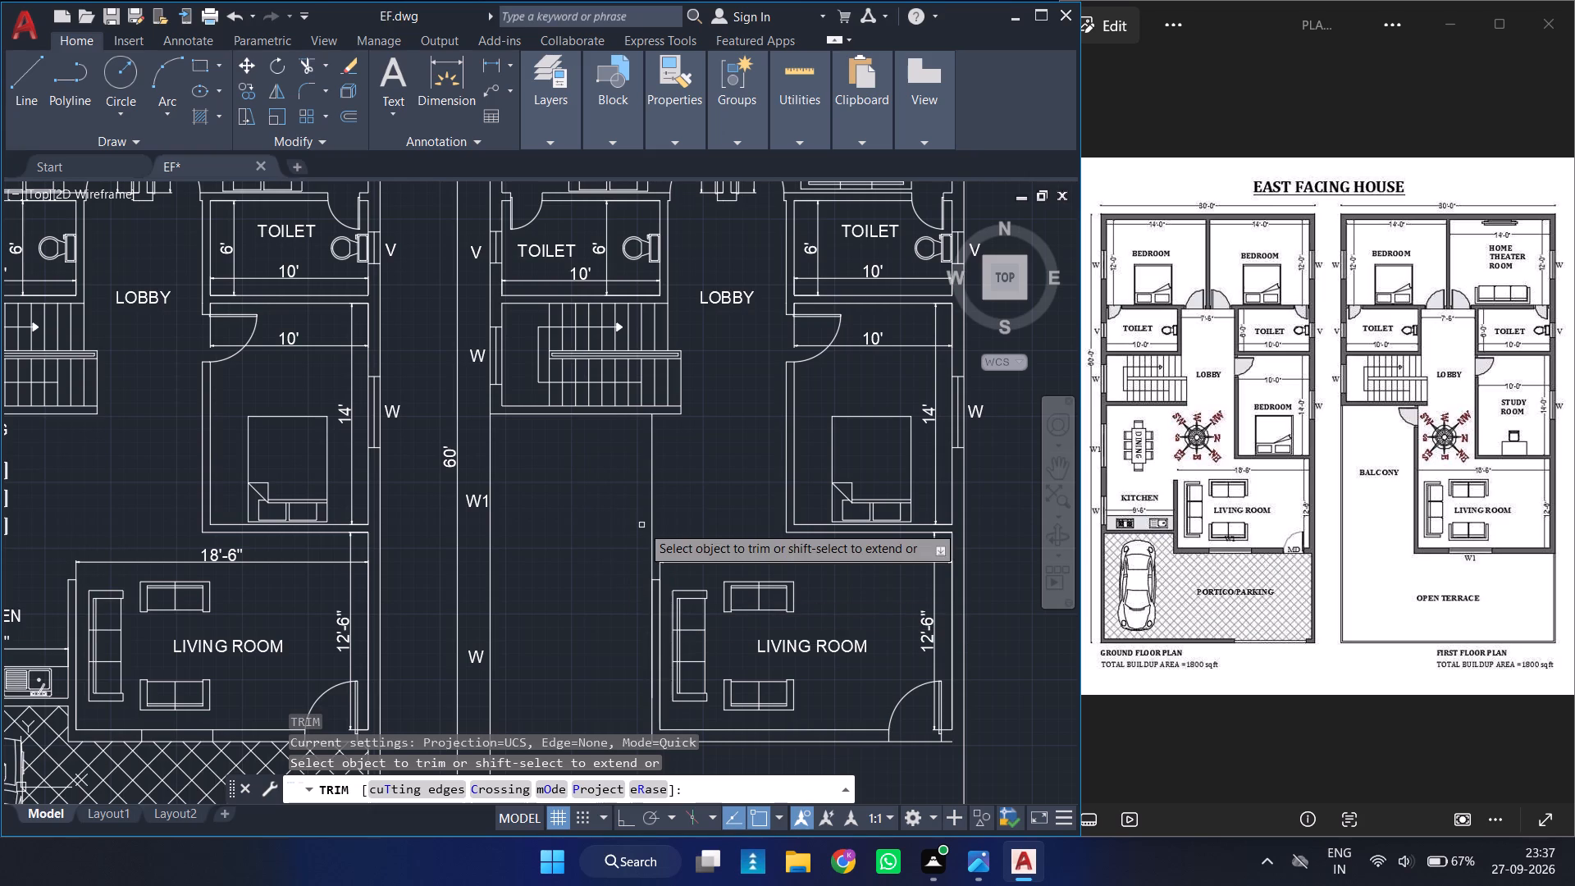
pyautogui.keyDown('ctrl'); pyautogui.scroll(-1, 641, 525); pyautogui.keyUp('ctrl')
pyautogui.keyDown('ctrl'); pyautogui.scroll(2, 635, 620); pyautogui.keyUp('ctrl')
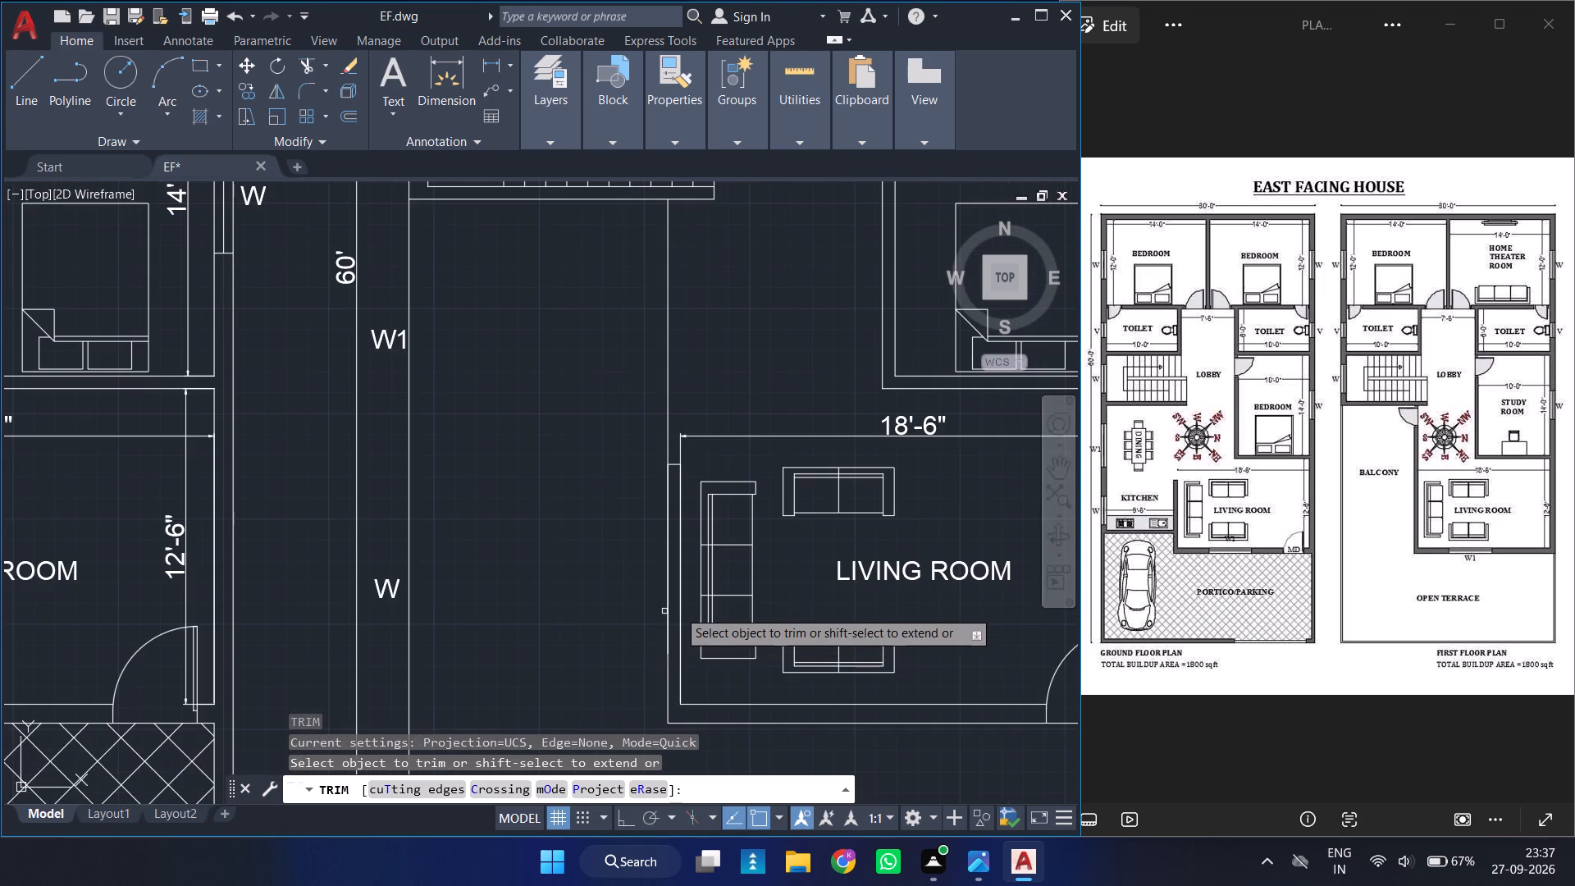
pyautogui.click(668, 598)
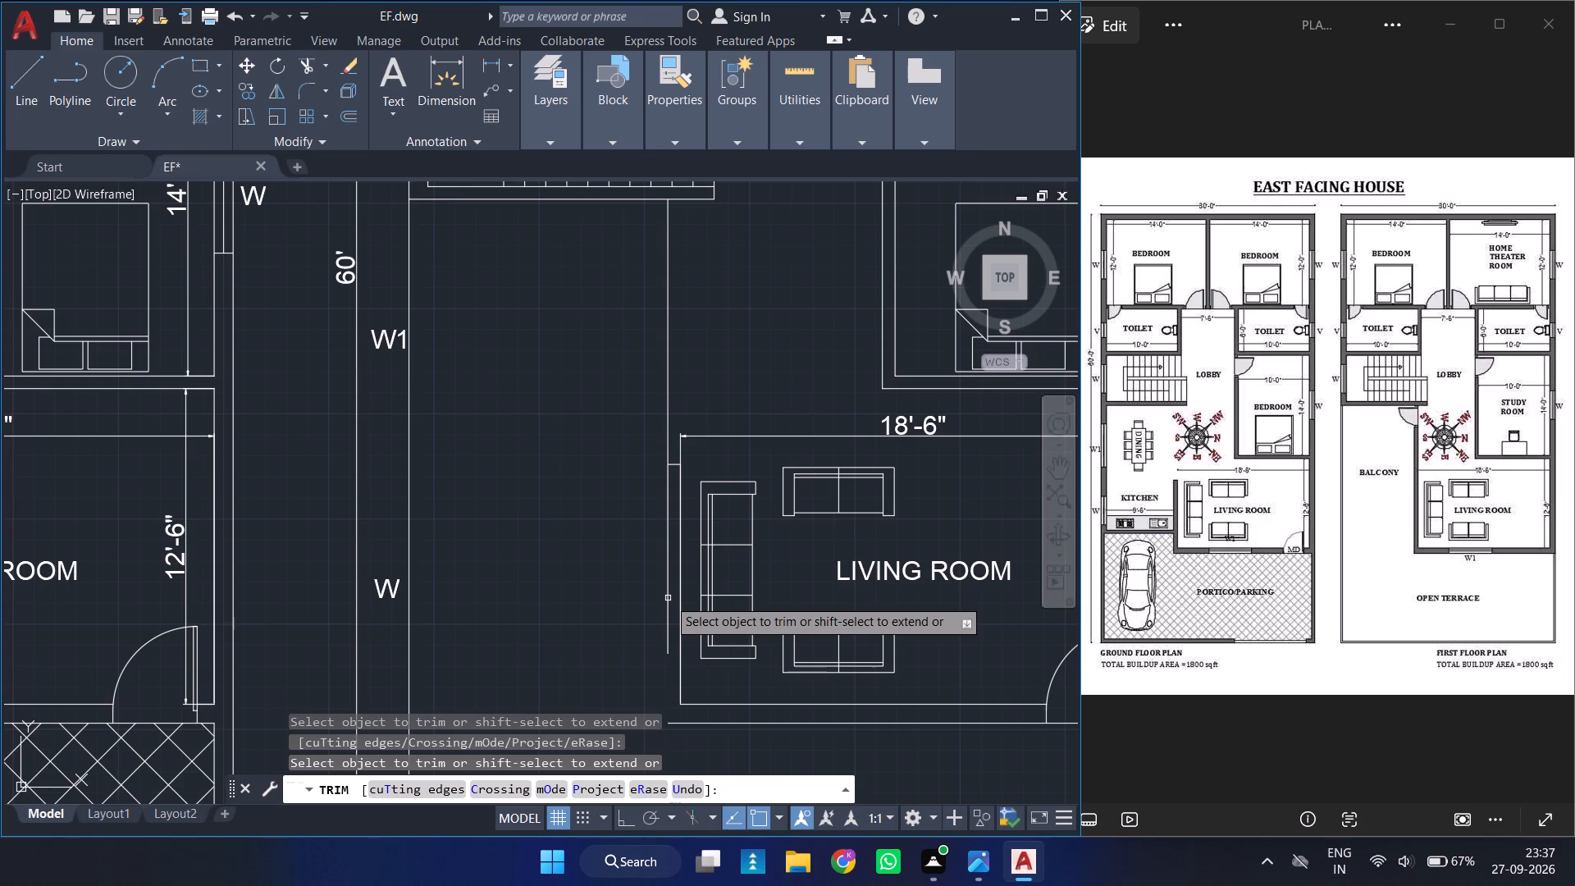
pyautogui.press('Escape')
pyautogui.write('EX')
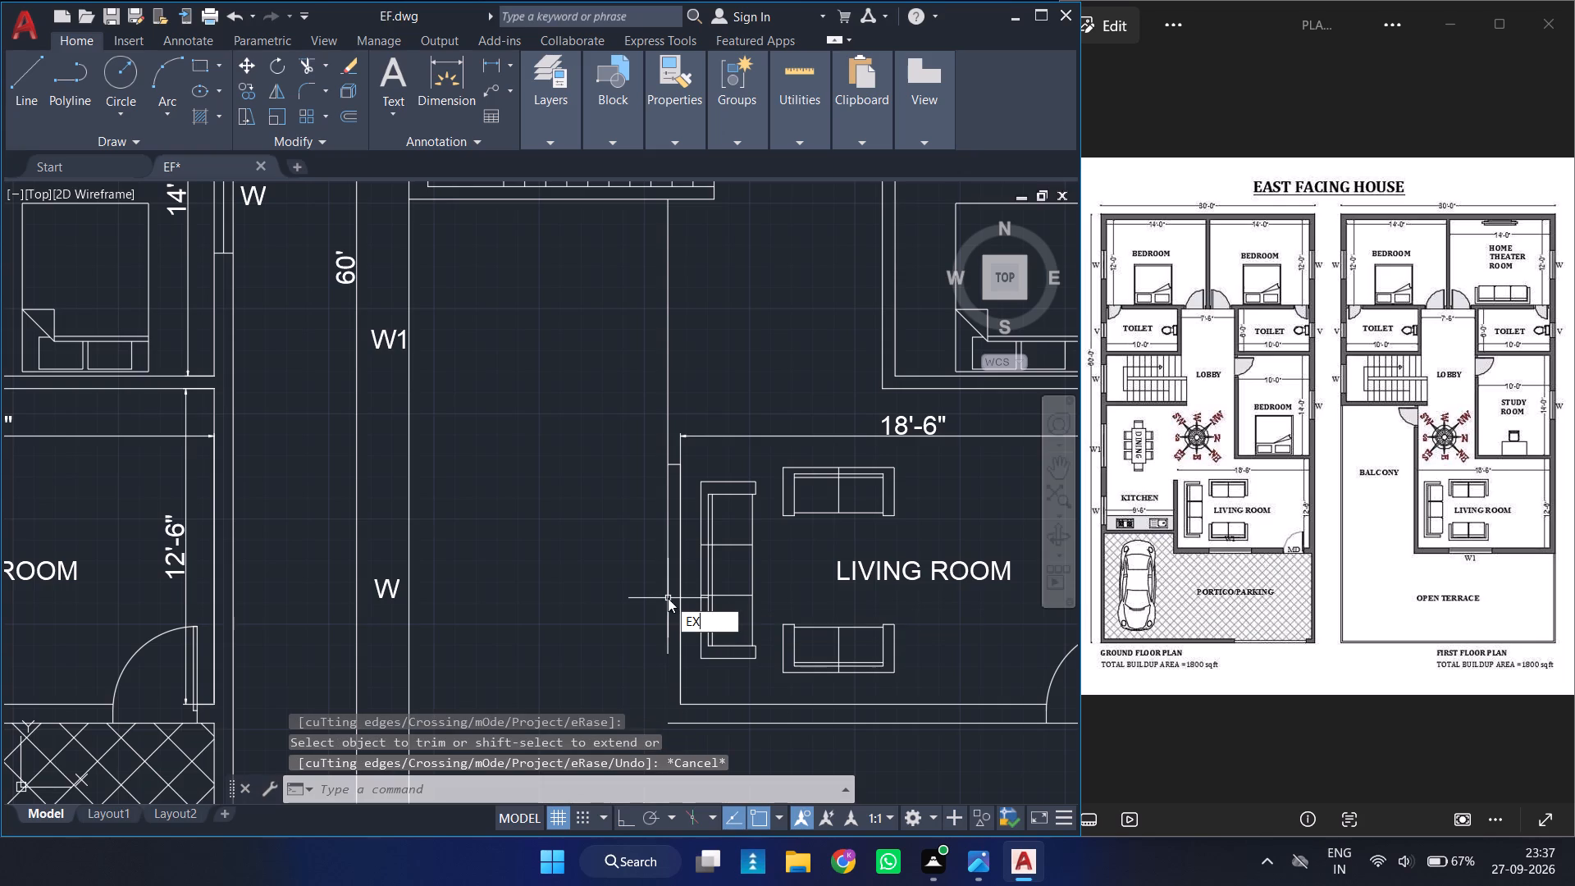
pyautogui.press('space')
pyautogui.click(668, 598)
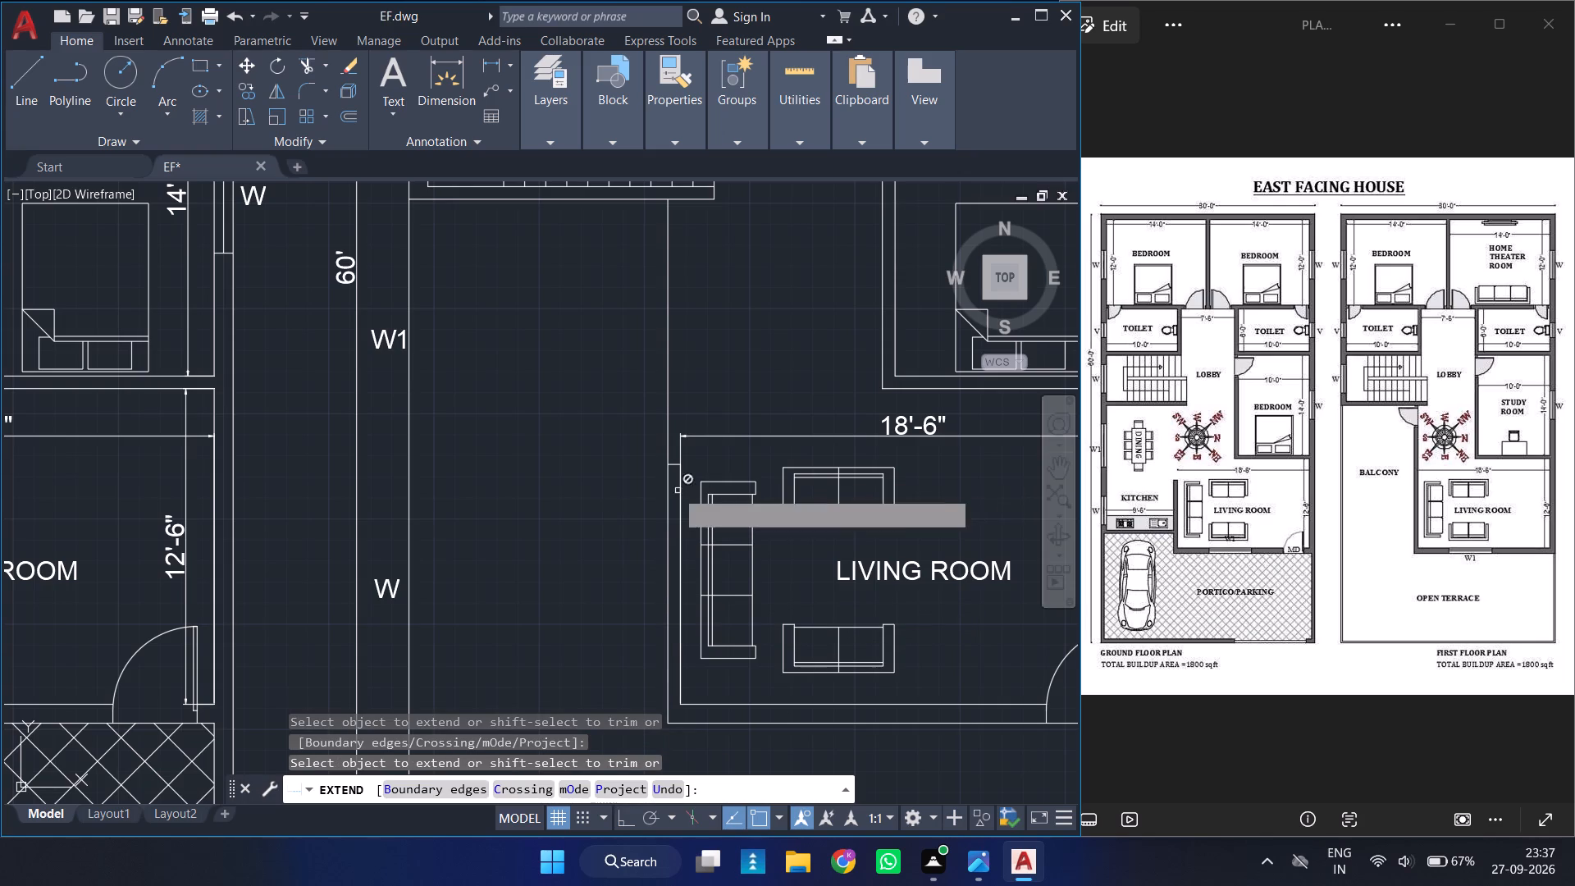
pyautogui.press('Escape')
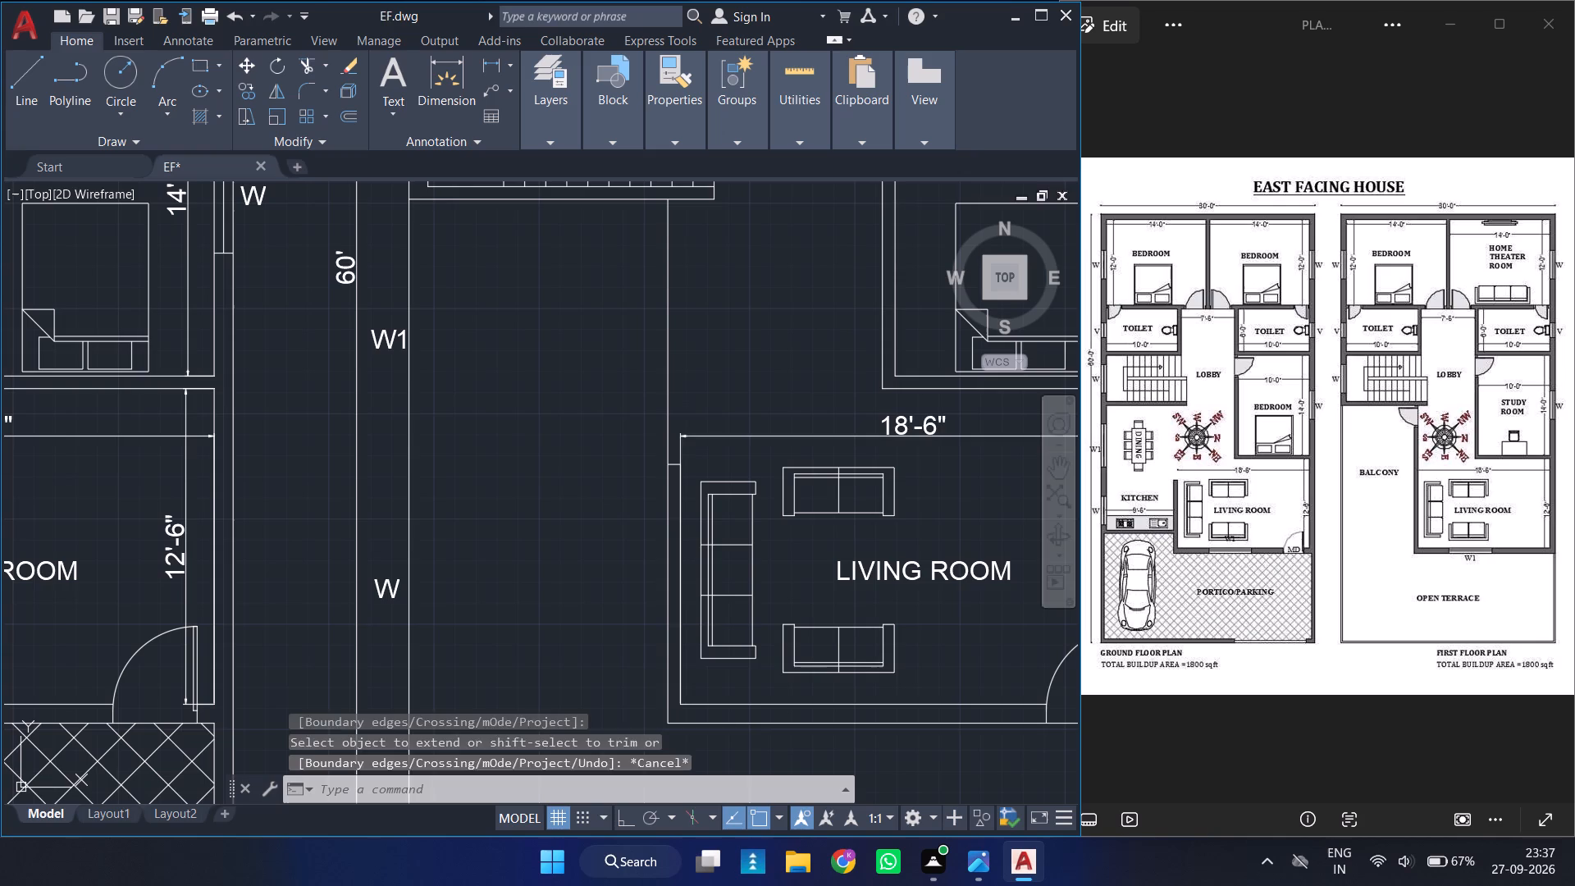
# Delete the 18'-6" width dimension from the copied plan's living room.
pyautogui.click(691, 436)
pyautogui.click(676, 434)
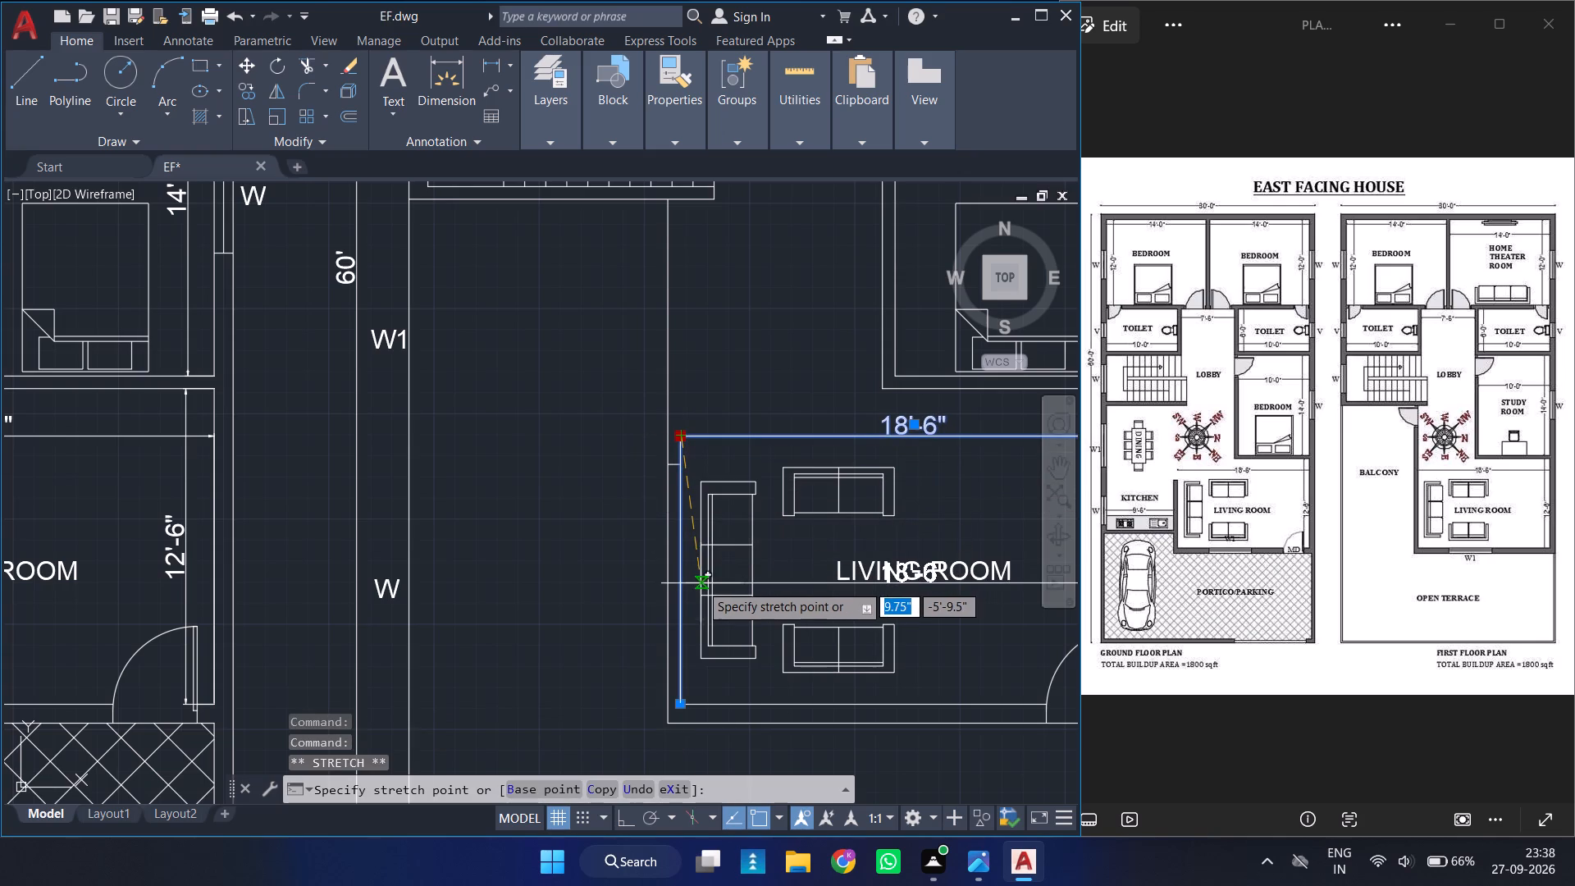
pyautogui.press('Escape')
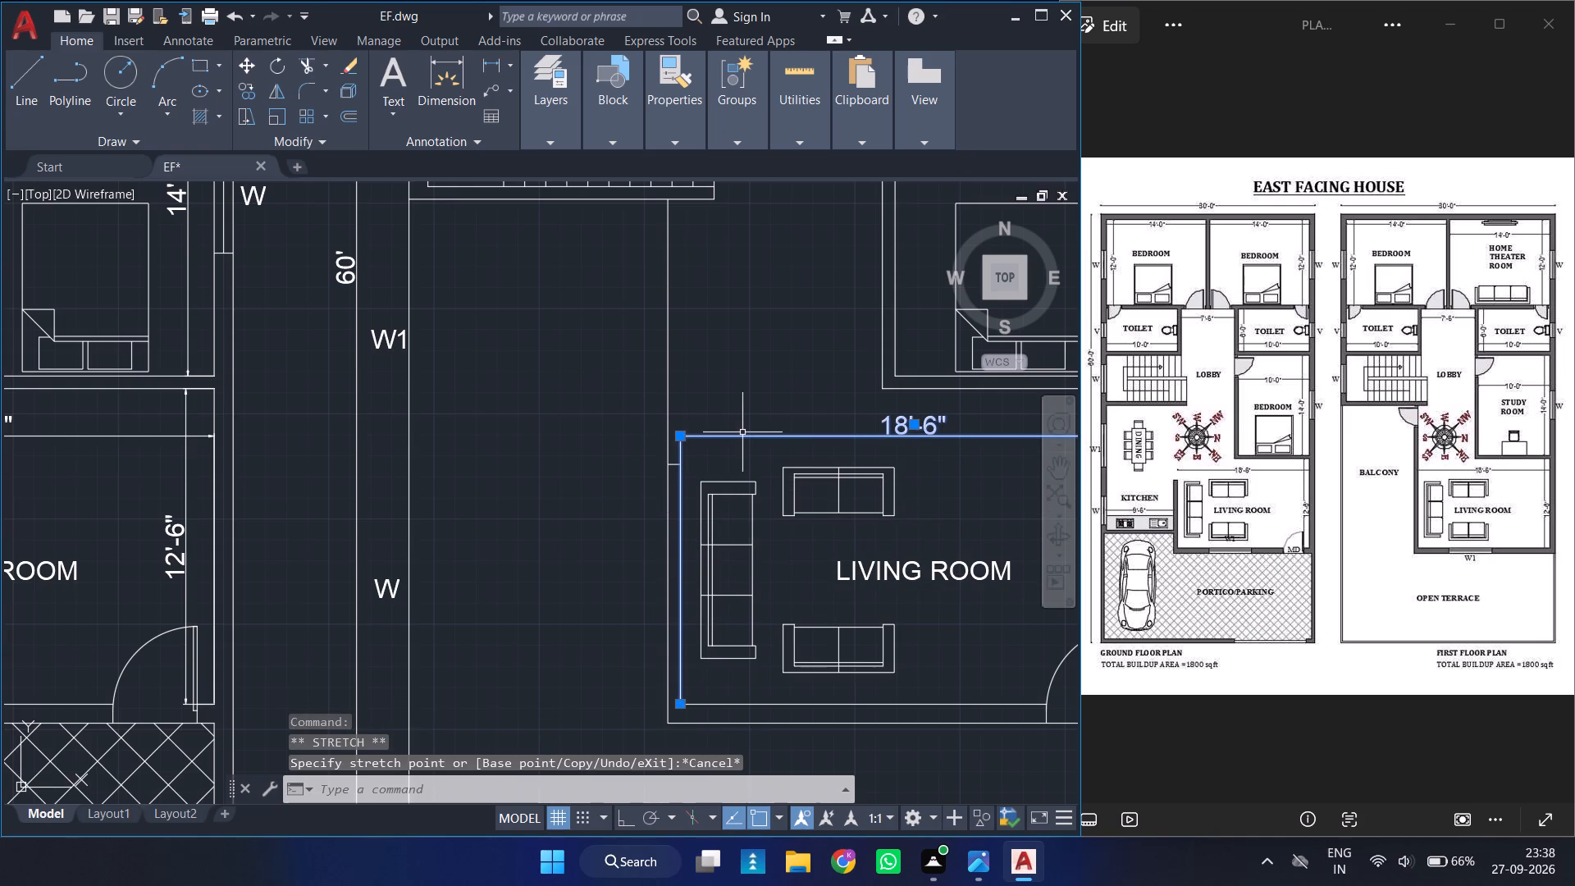
pyautogui.press('Delete')
# Extend the inner line of the copied living room's left wall up to the staircase's bottom wall.
pyautogui.write('EEX')
pyautogui.press('space')
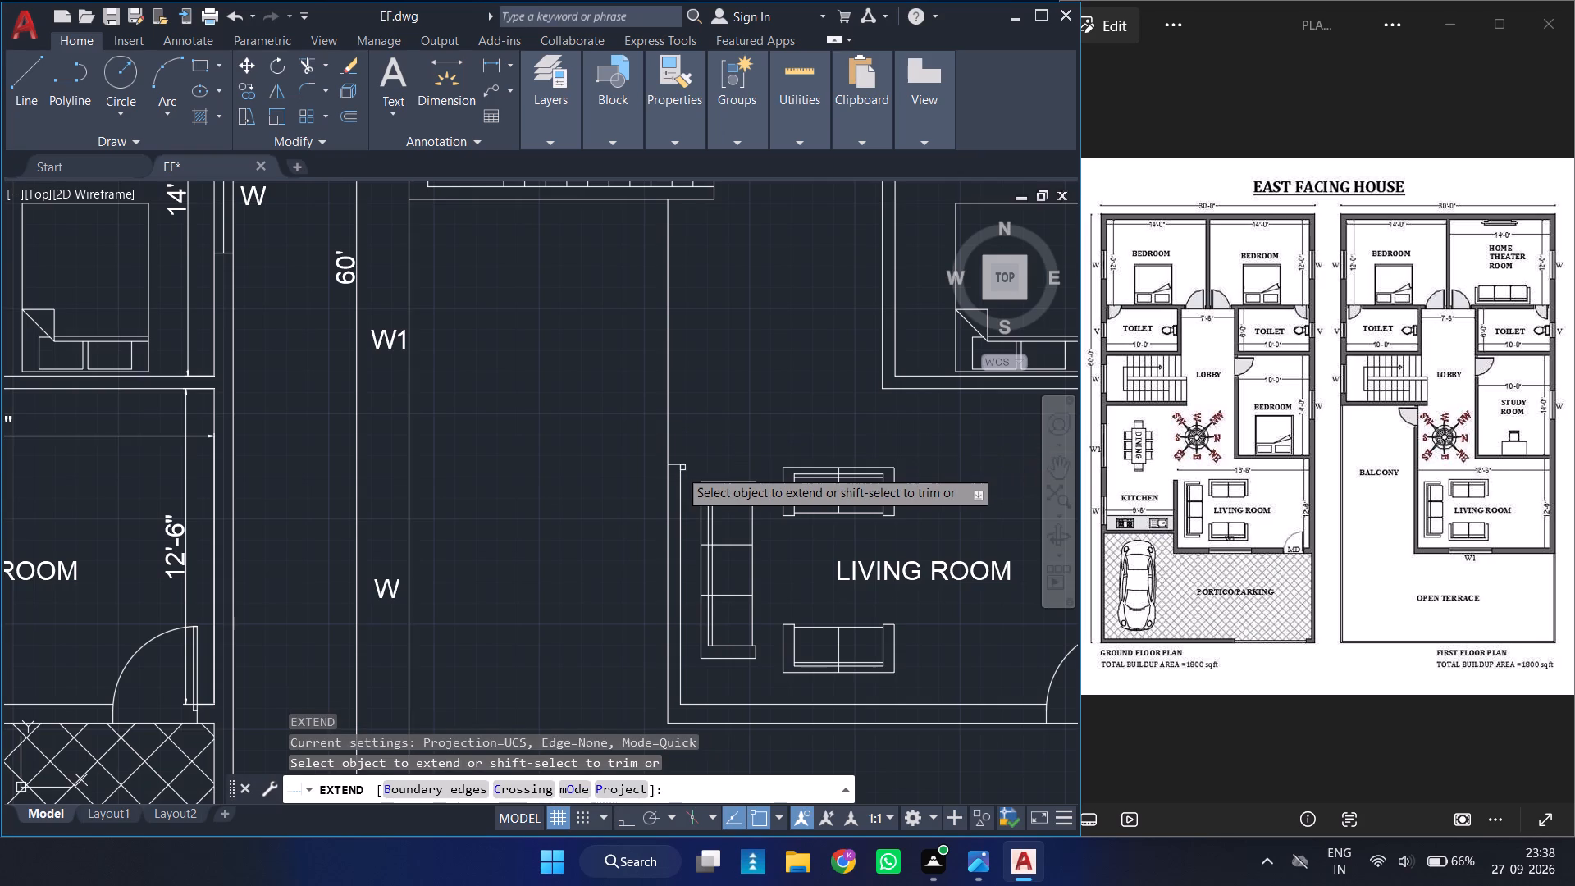
pyautogui.click(678, 469)
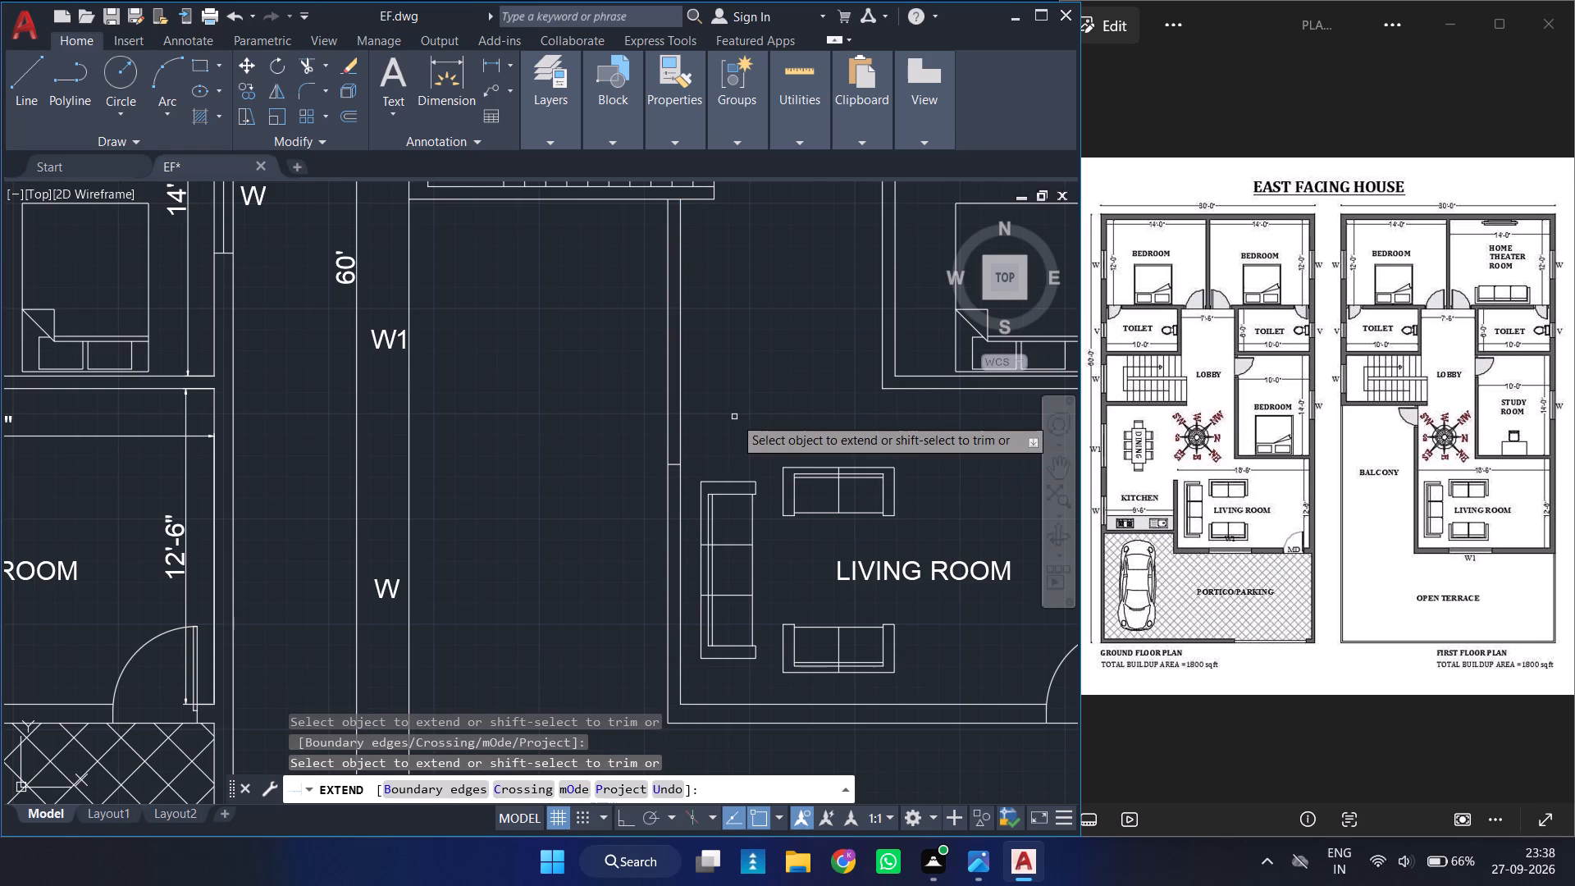
pyautogui.press('Escape')
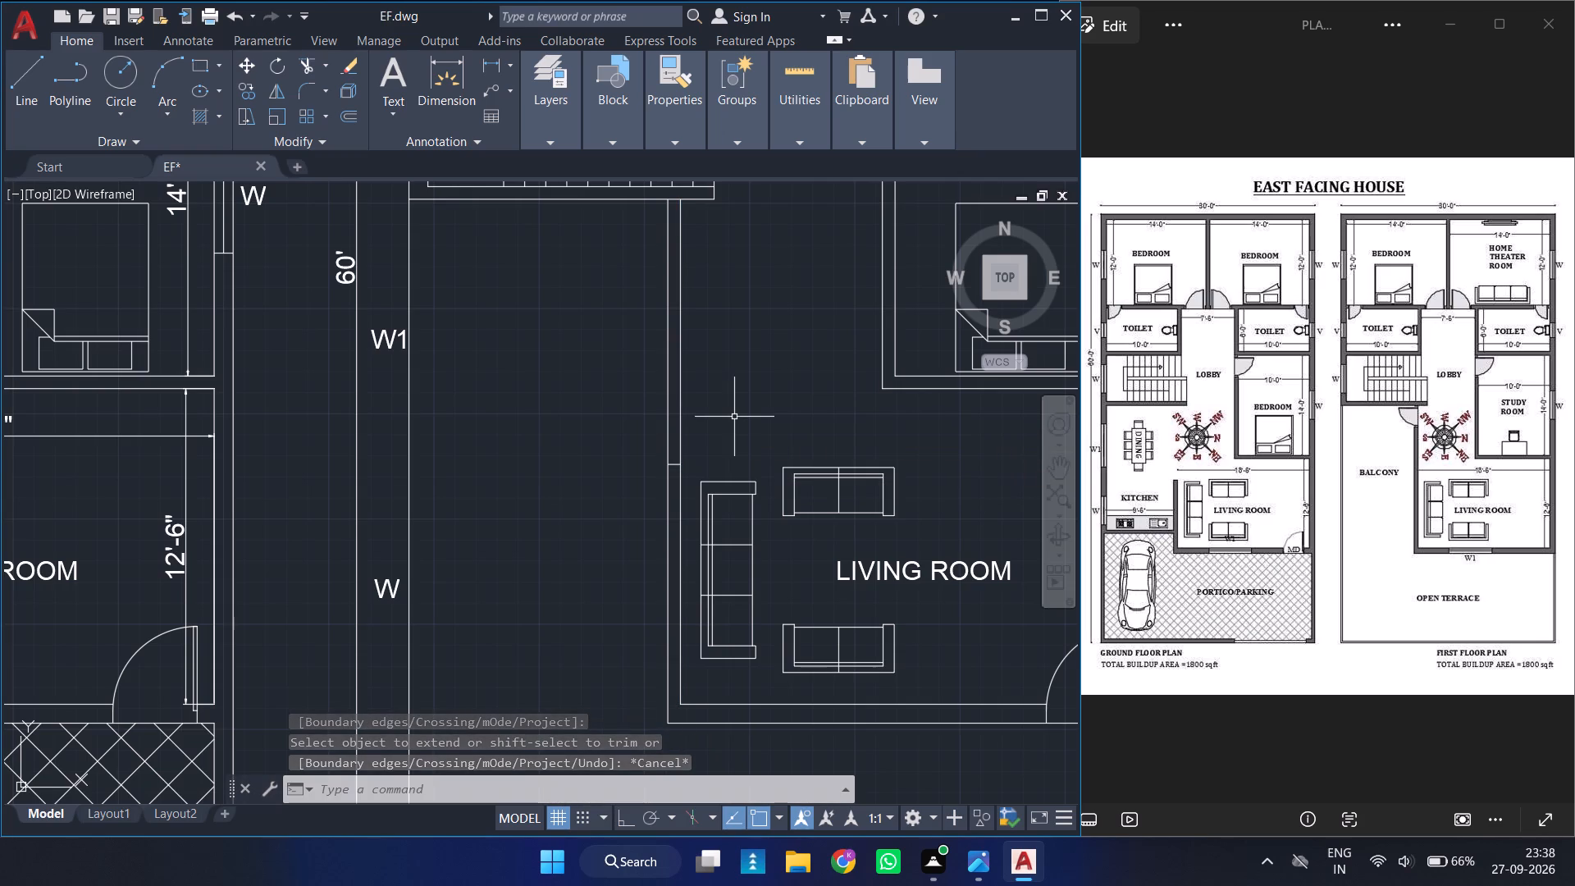
pyautogui.keyDown('ctrl'); pyautogui.scroll(-2, 734, 417); pyautogui.keyUp('ctrl')
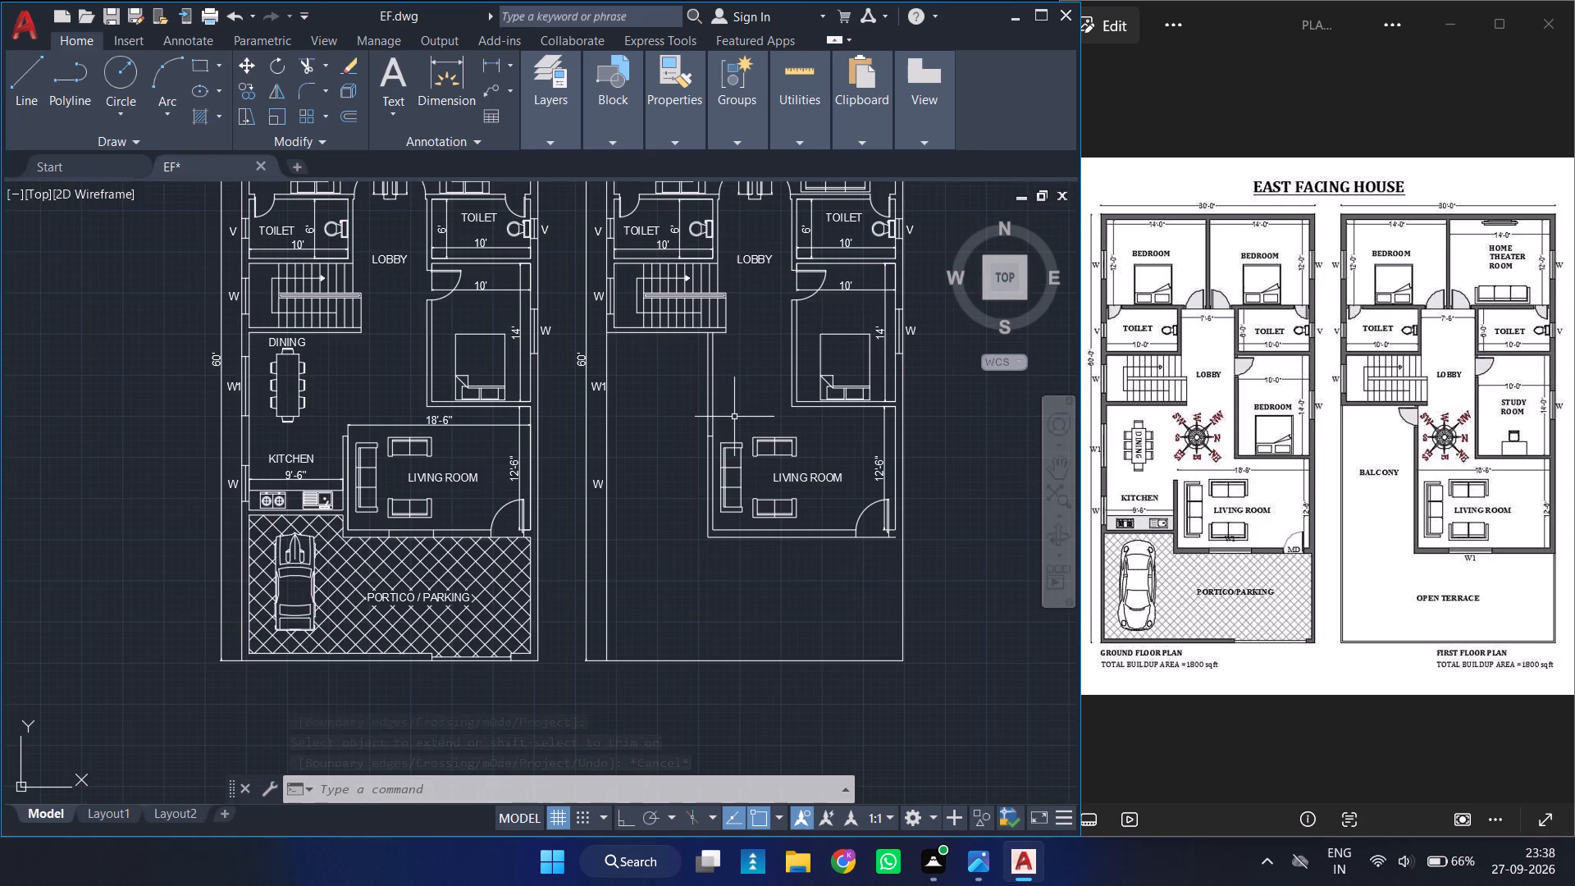
# Draw a 4'-6" centre line across the window opening in the ground floor living room's bottom wall.
pyautogui.keyDown('ctrl'); pyautogui.scroll(4, 393, 534); pyautogui.keyUp('ctrl')
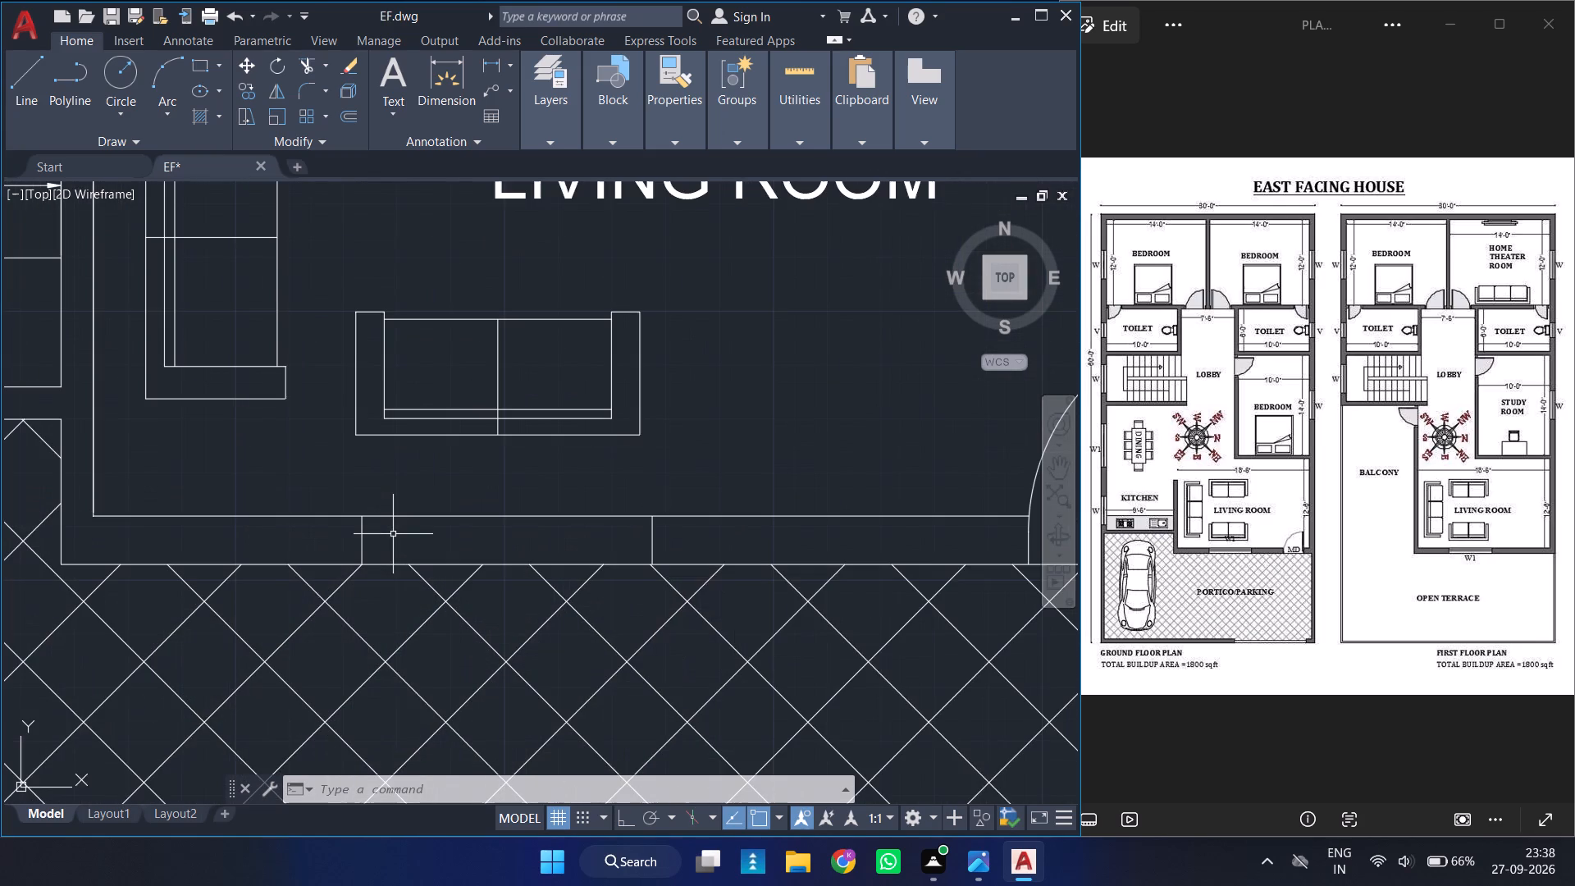
pyautogui.press('l')
pyautogui.press('Return')
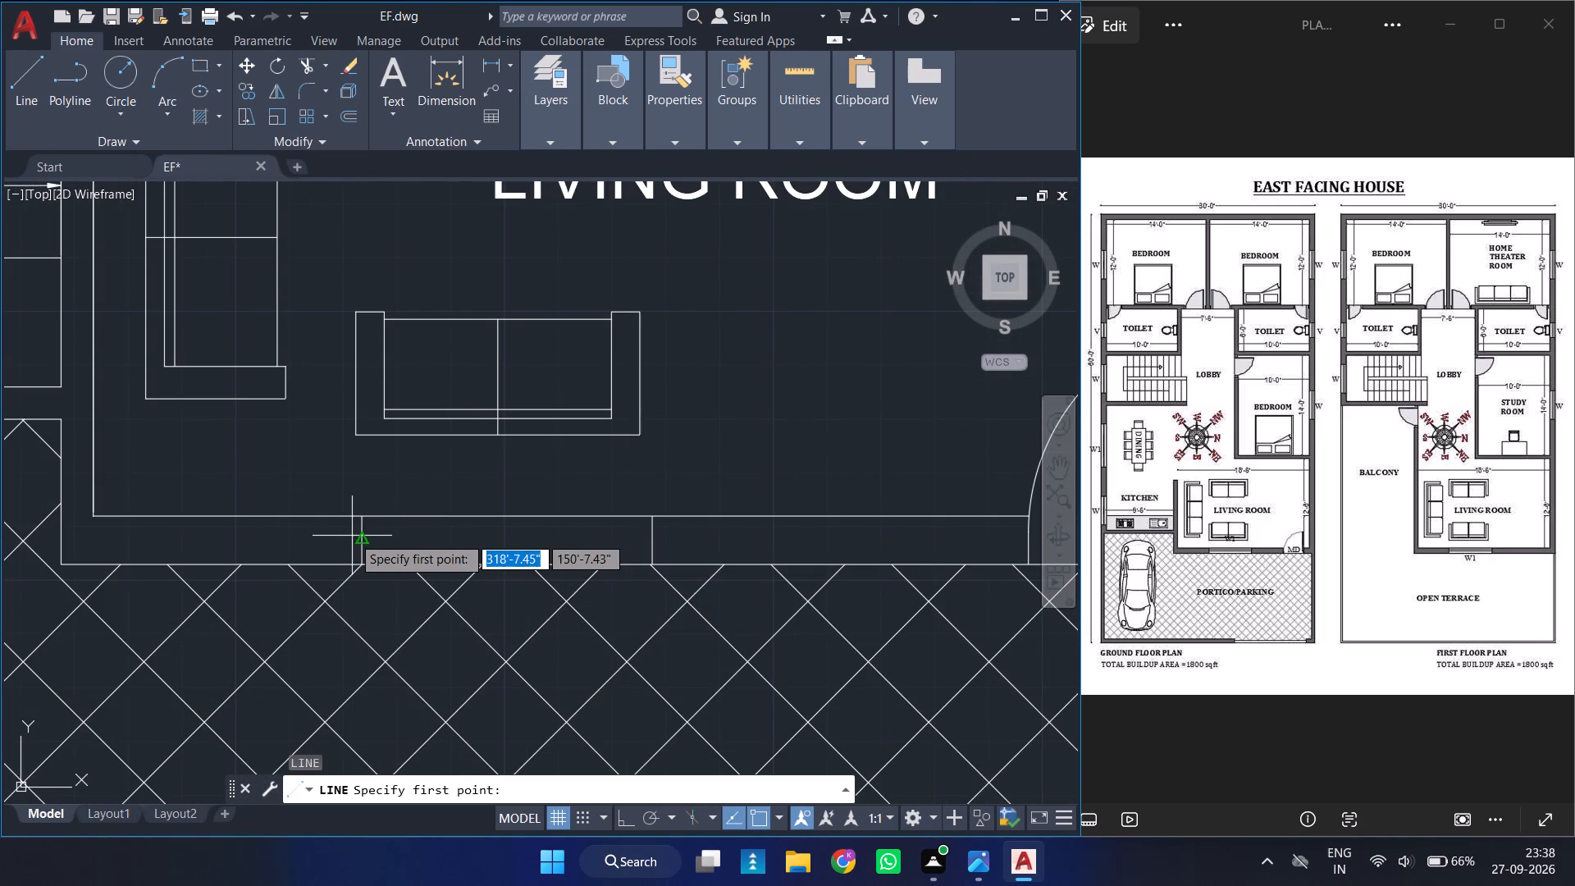
pyautogui.click(360, 541)
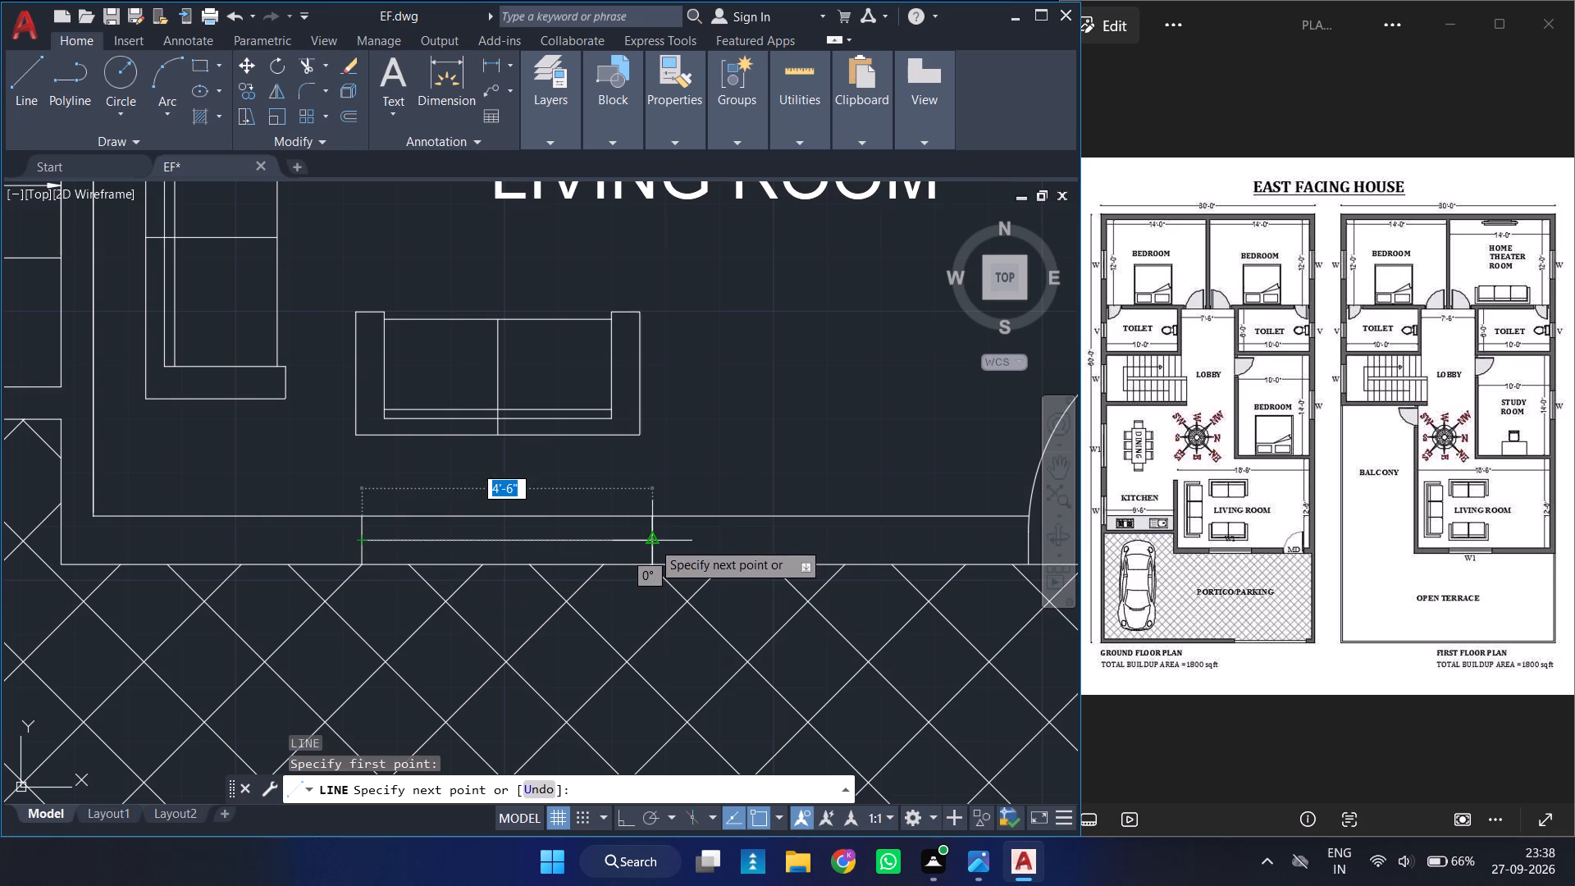
pyautogui.moveTo(652, 541); pyautogui.dragTo(749, 605)
pyautogui.press('Return')
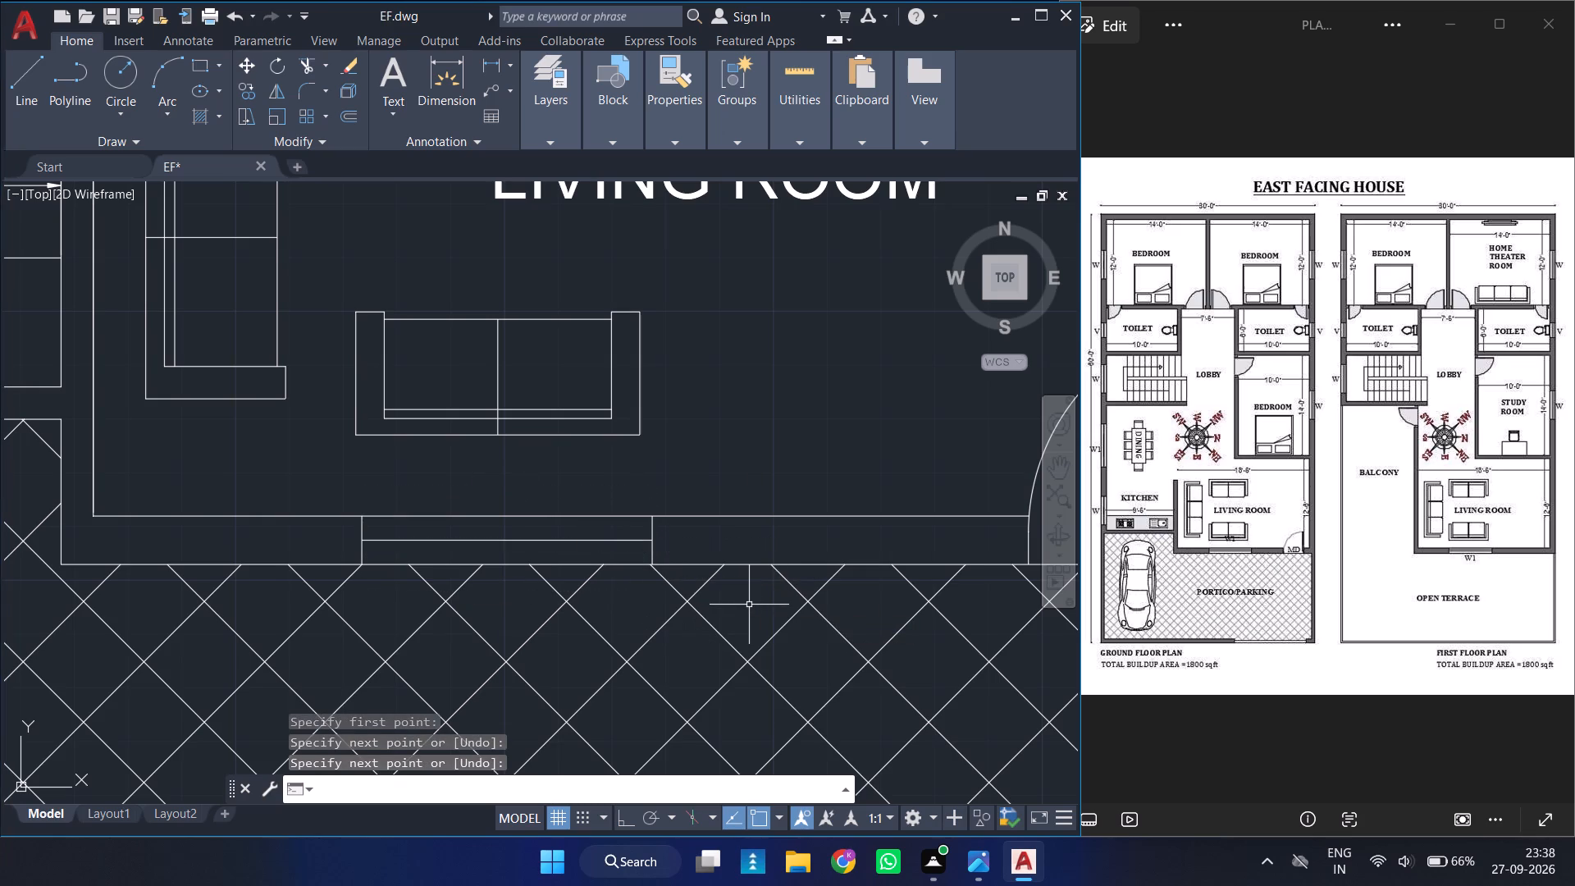
# Copy that living room window to the matching position in the first floor living room's bottom wall, using the wall's lower-left corner as base point.
pyautogui.click(317, 487)
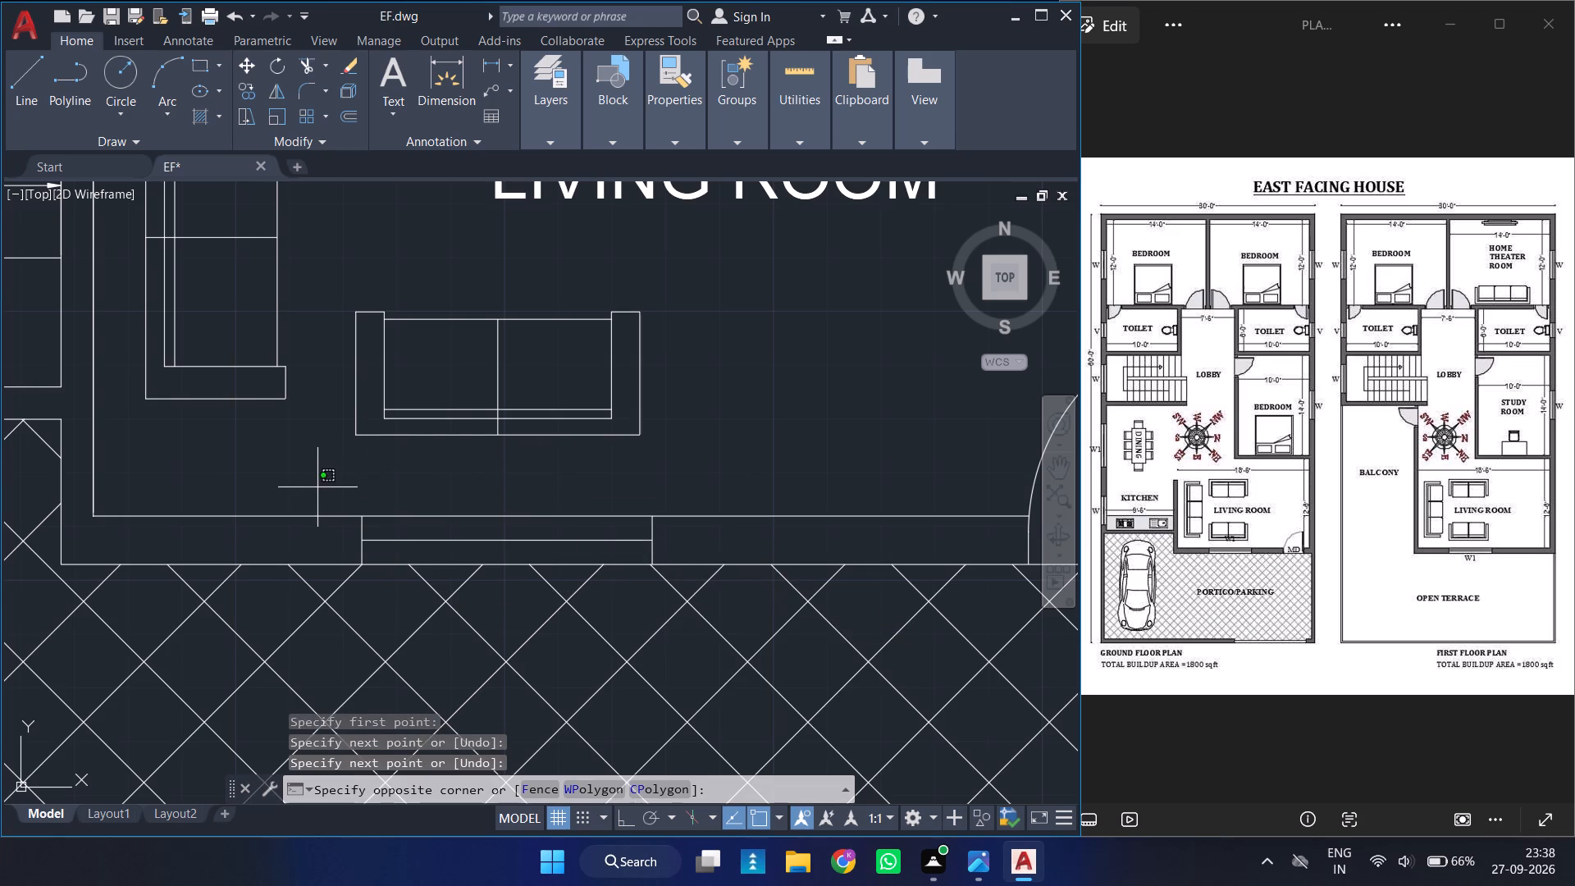
pyautogui.click(678, 572)
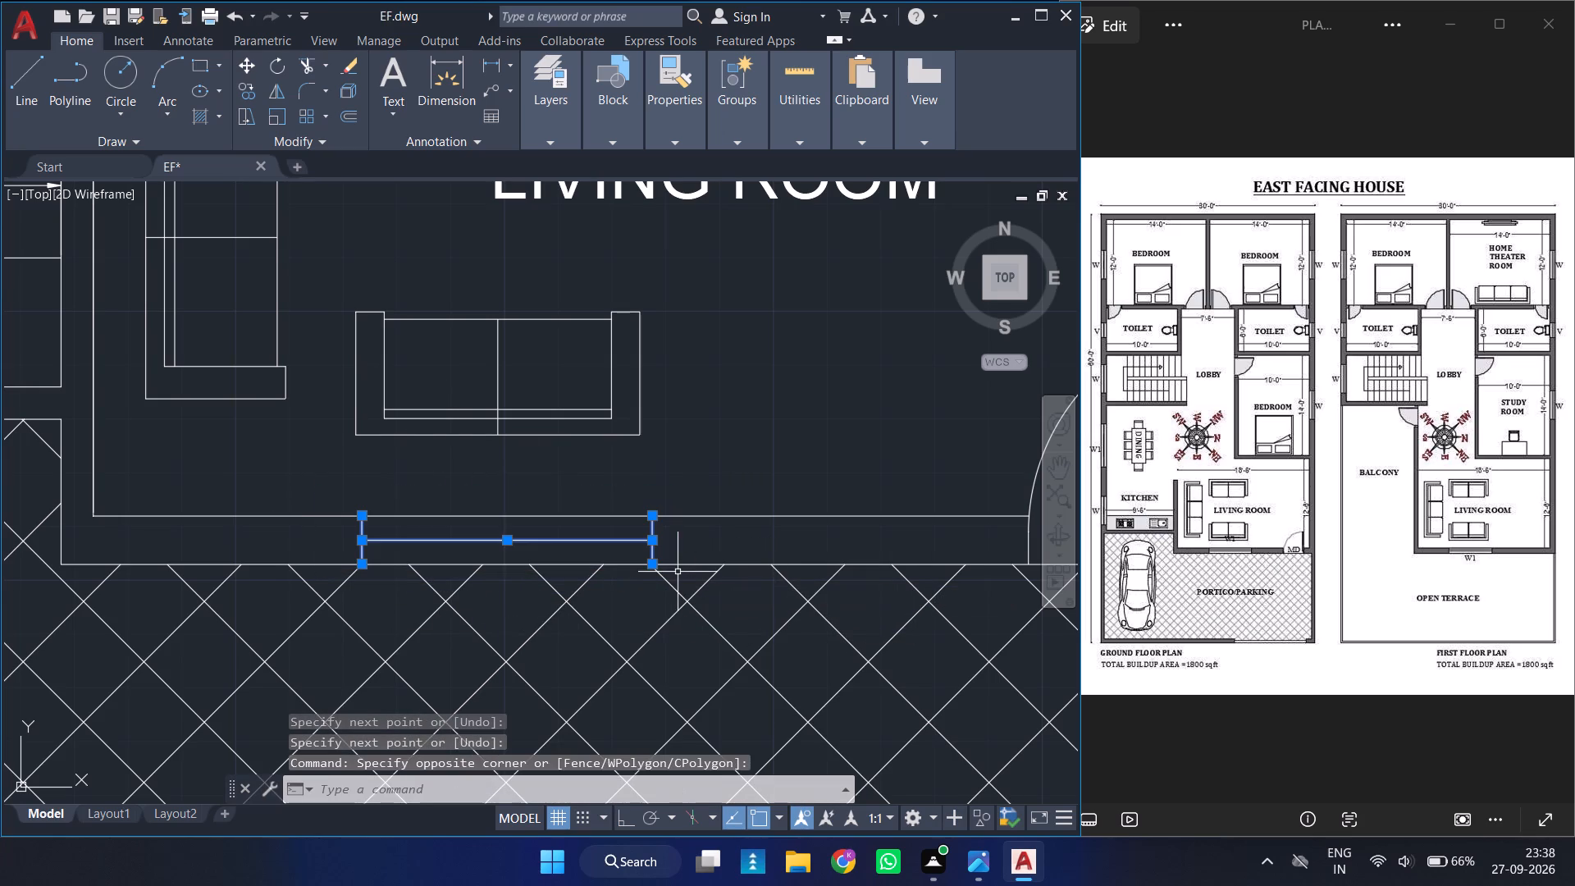
pyautogui.write('CO')
pyautogui.press('Return')
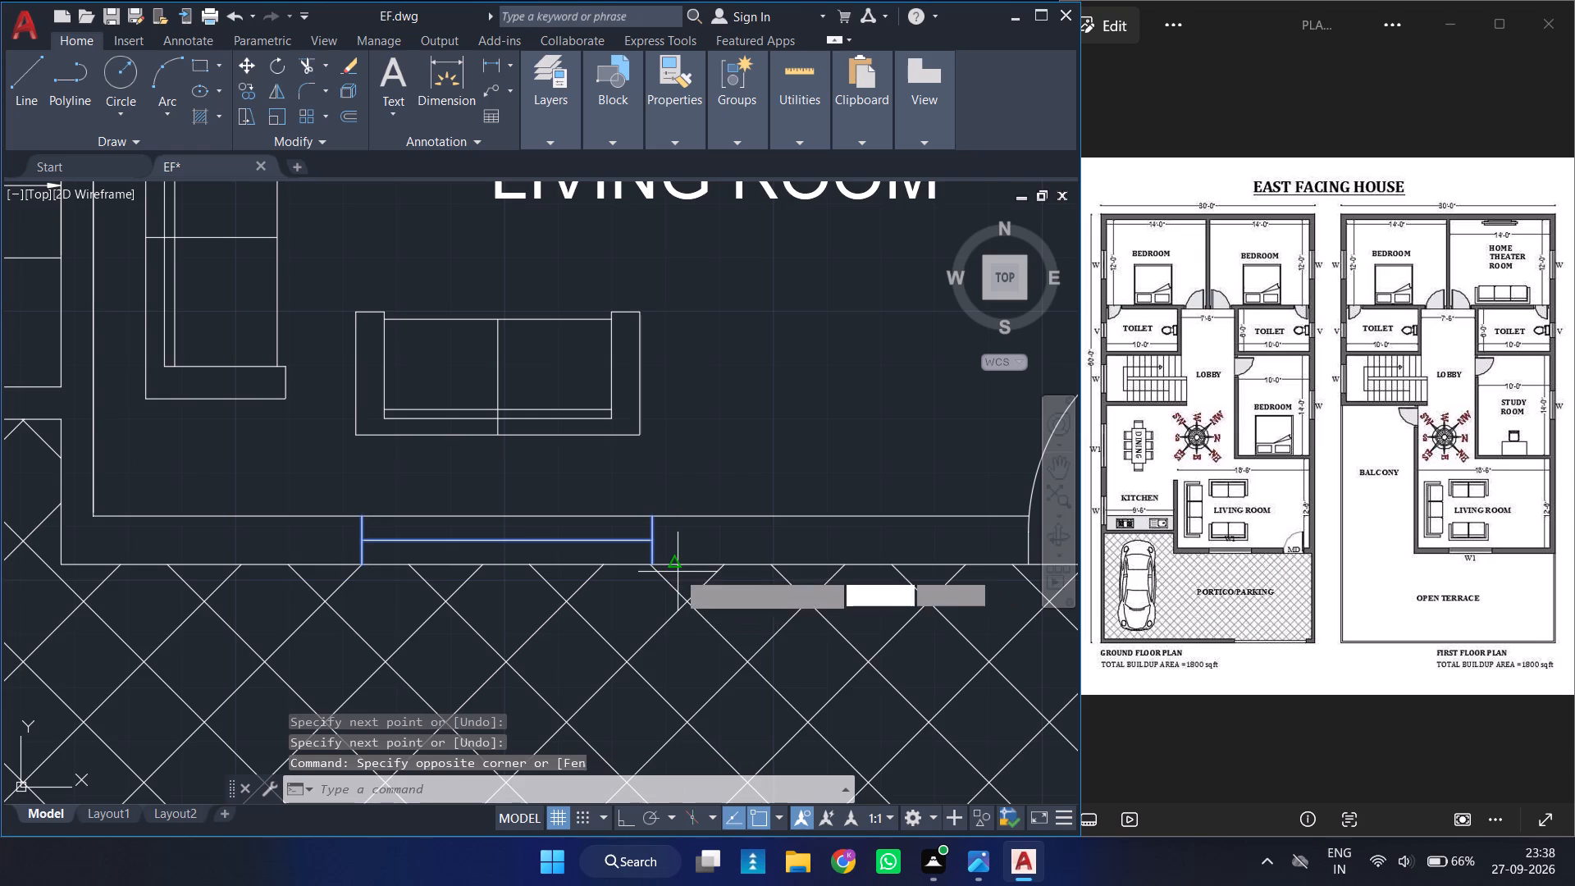
pyautogui.click(56, 567)
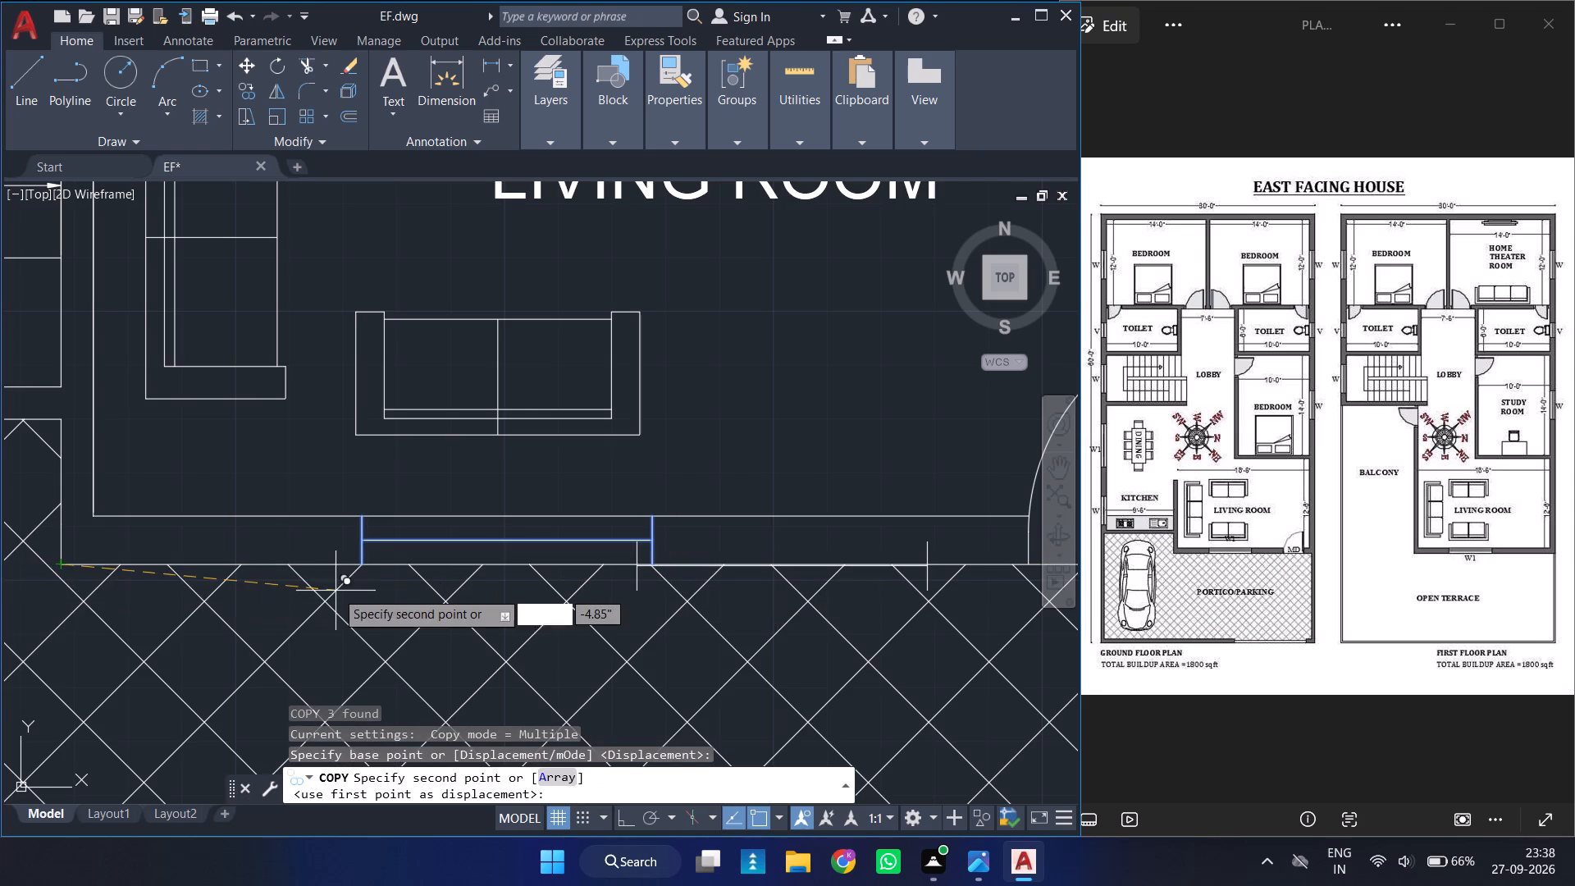
pyautogui.keyDown('ctrl'); pyautogui.scroll(-4, 336, 591); pyautogui.keyUp('ctrl')
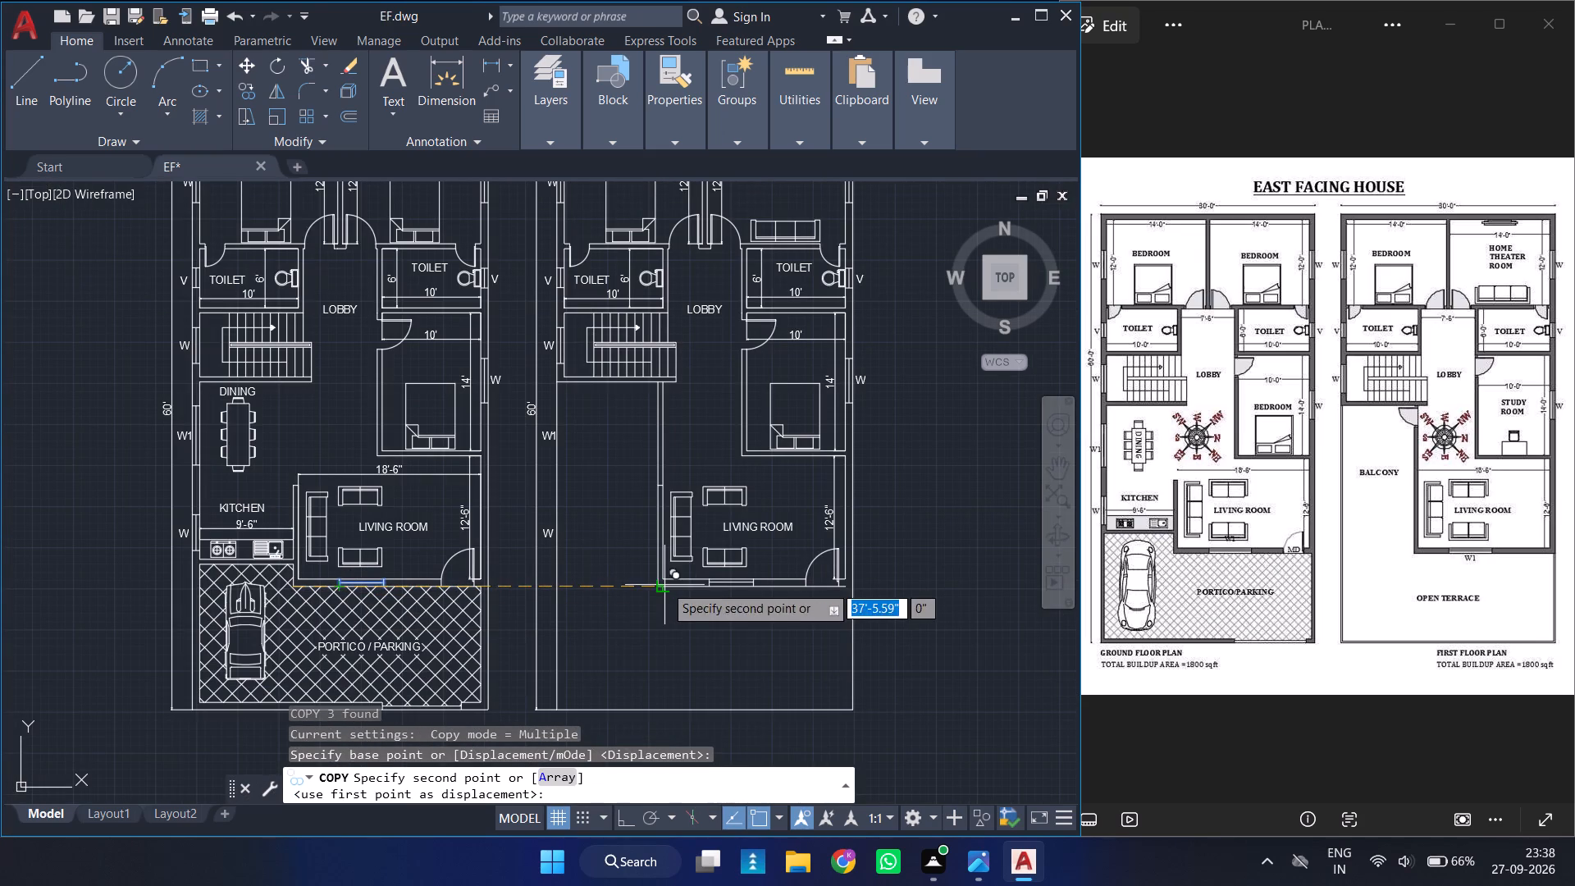
pyautogui.moveTo(655, 582); pyautogui.dragTo(705, 645)
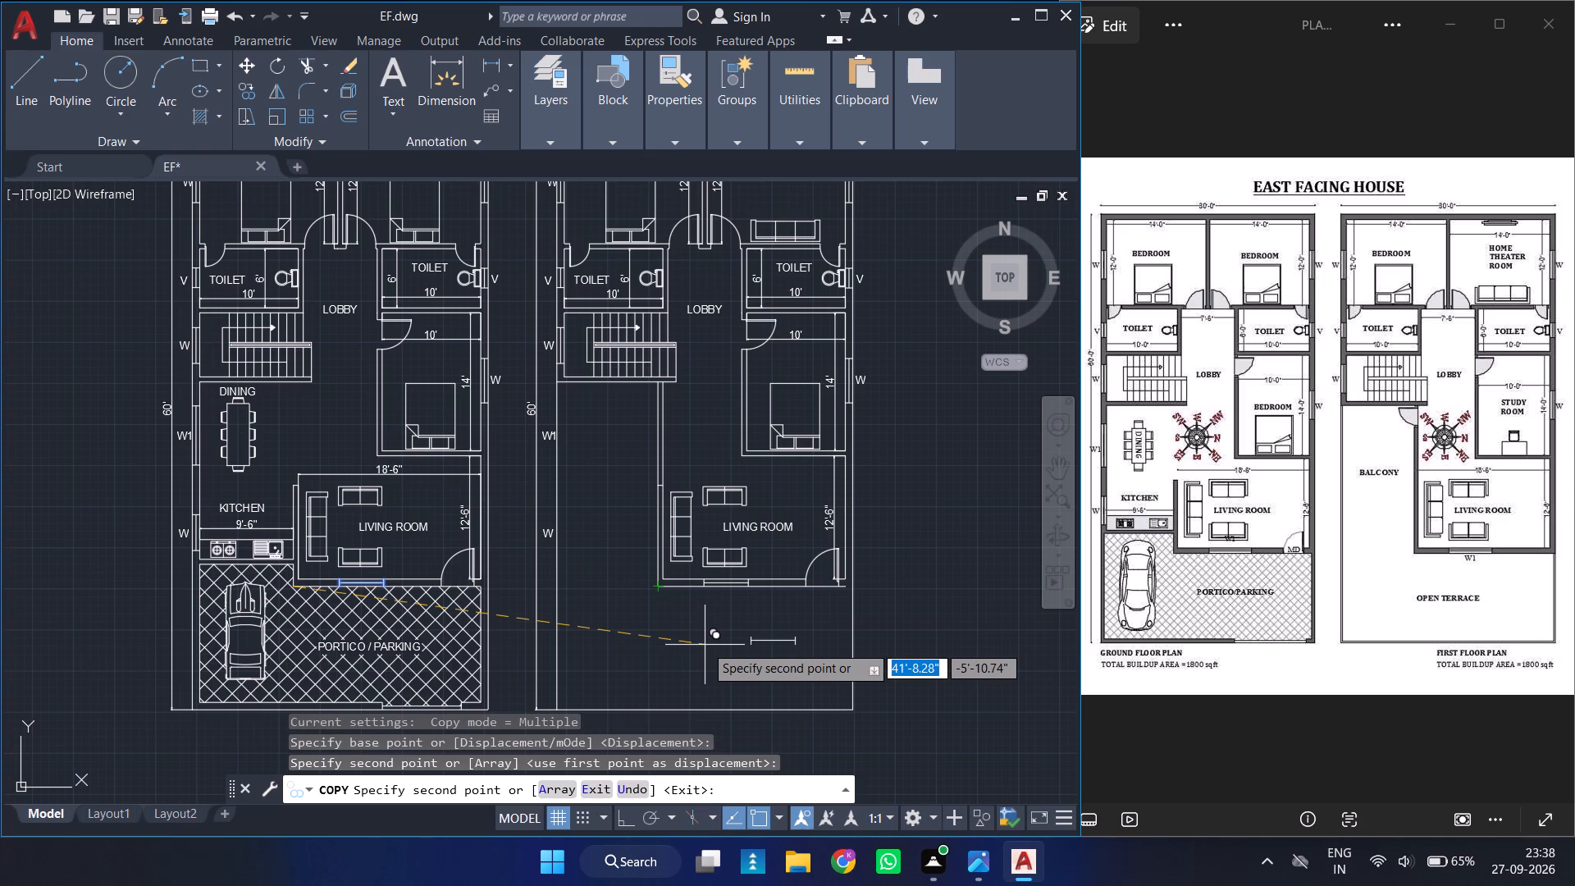
pyautogui.press('Escape')
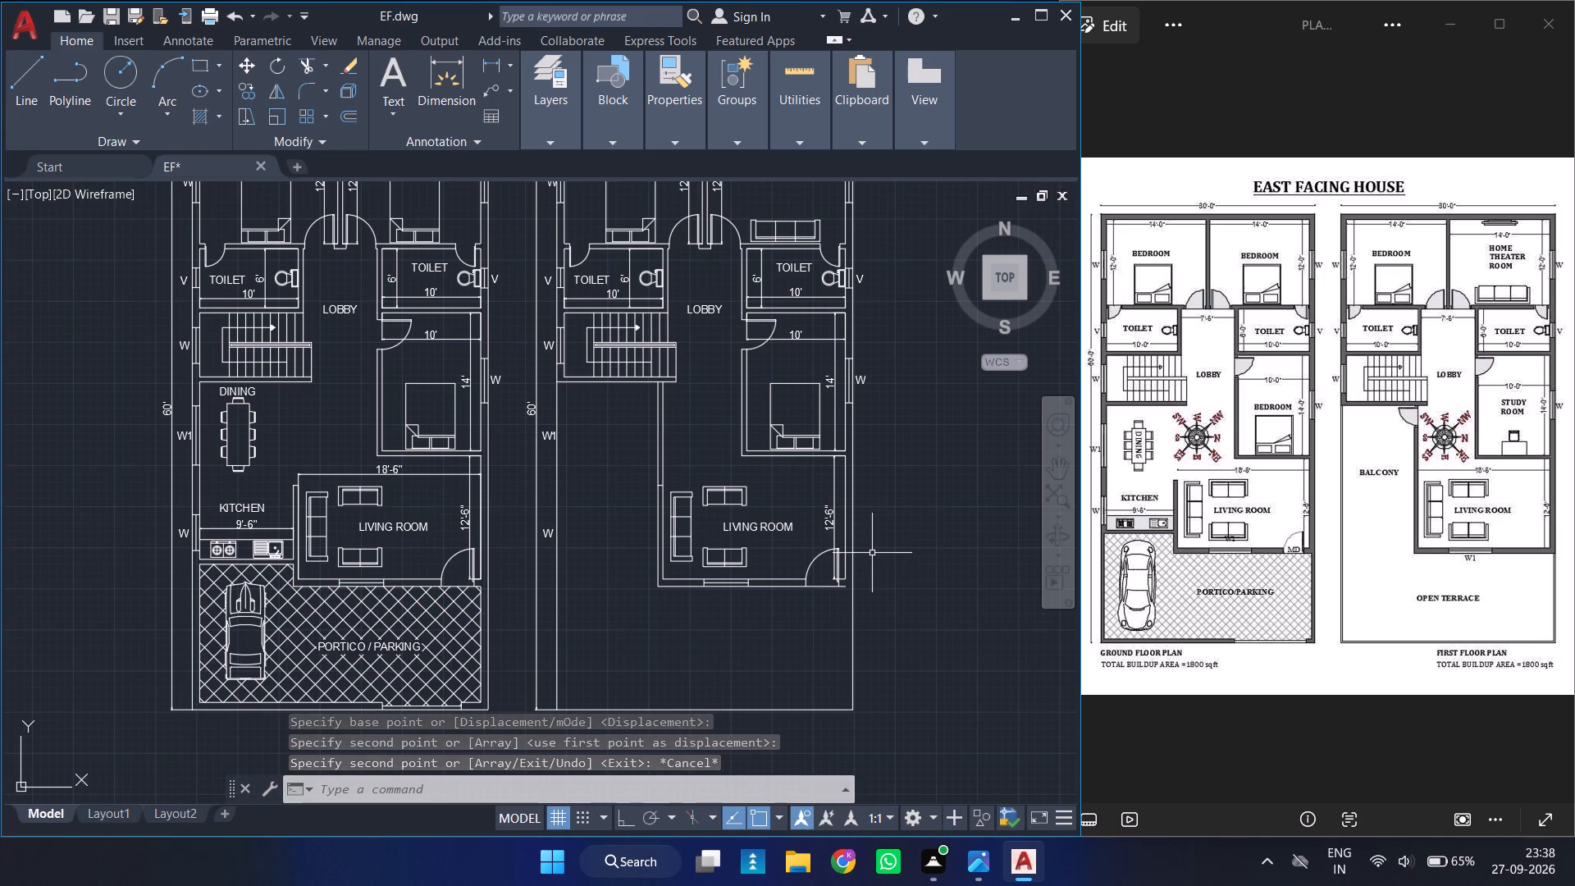
# Delete the door at the lower-right corner of the first floor living room.
pyautogui.keyDown('ctrl'); pyautogui.scroll(2, 813, 577); pyautogui.keyUp('ctrl')
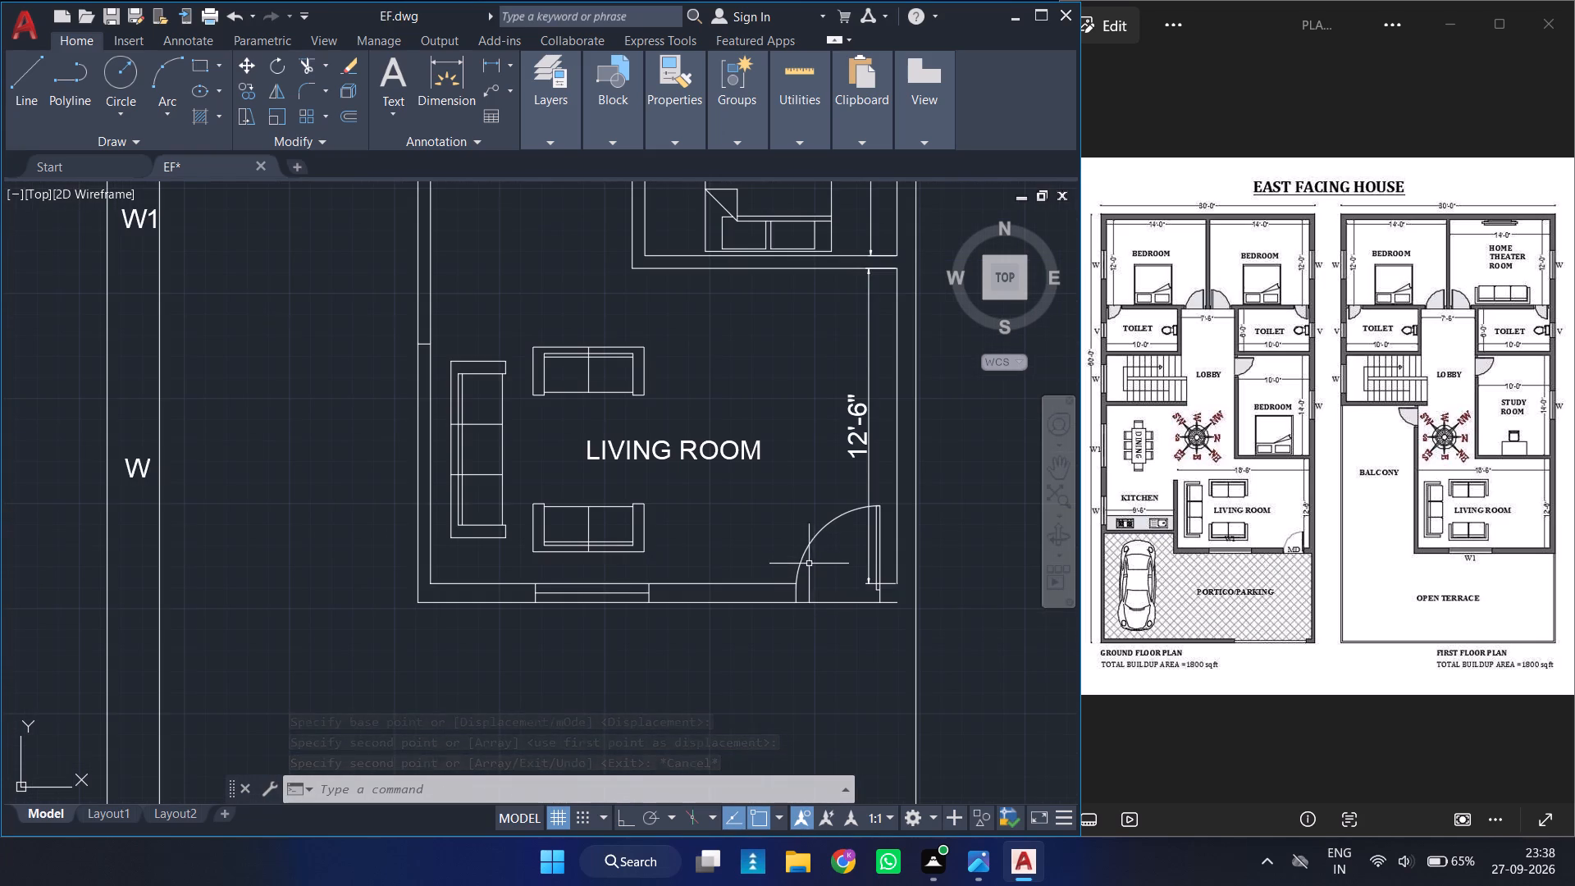
pyautogui.click(806, 559)
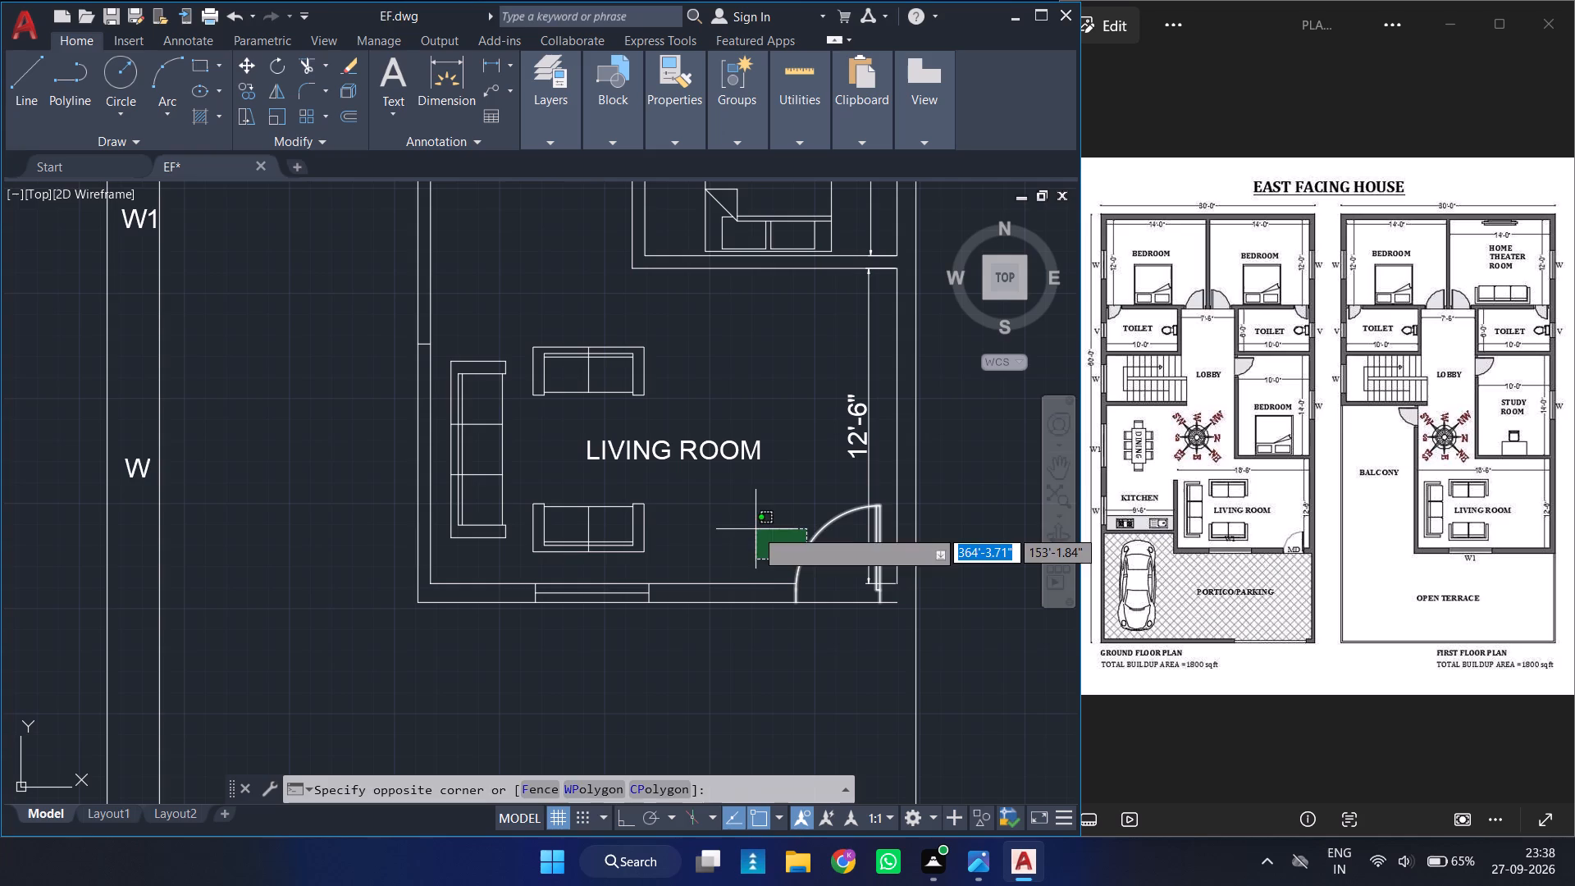
pyautogui.click(756, 529)
pyautogui.press('Delete')
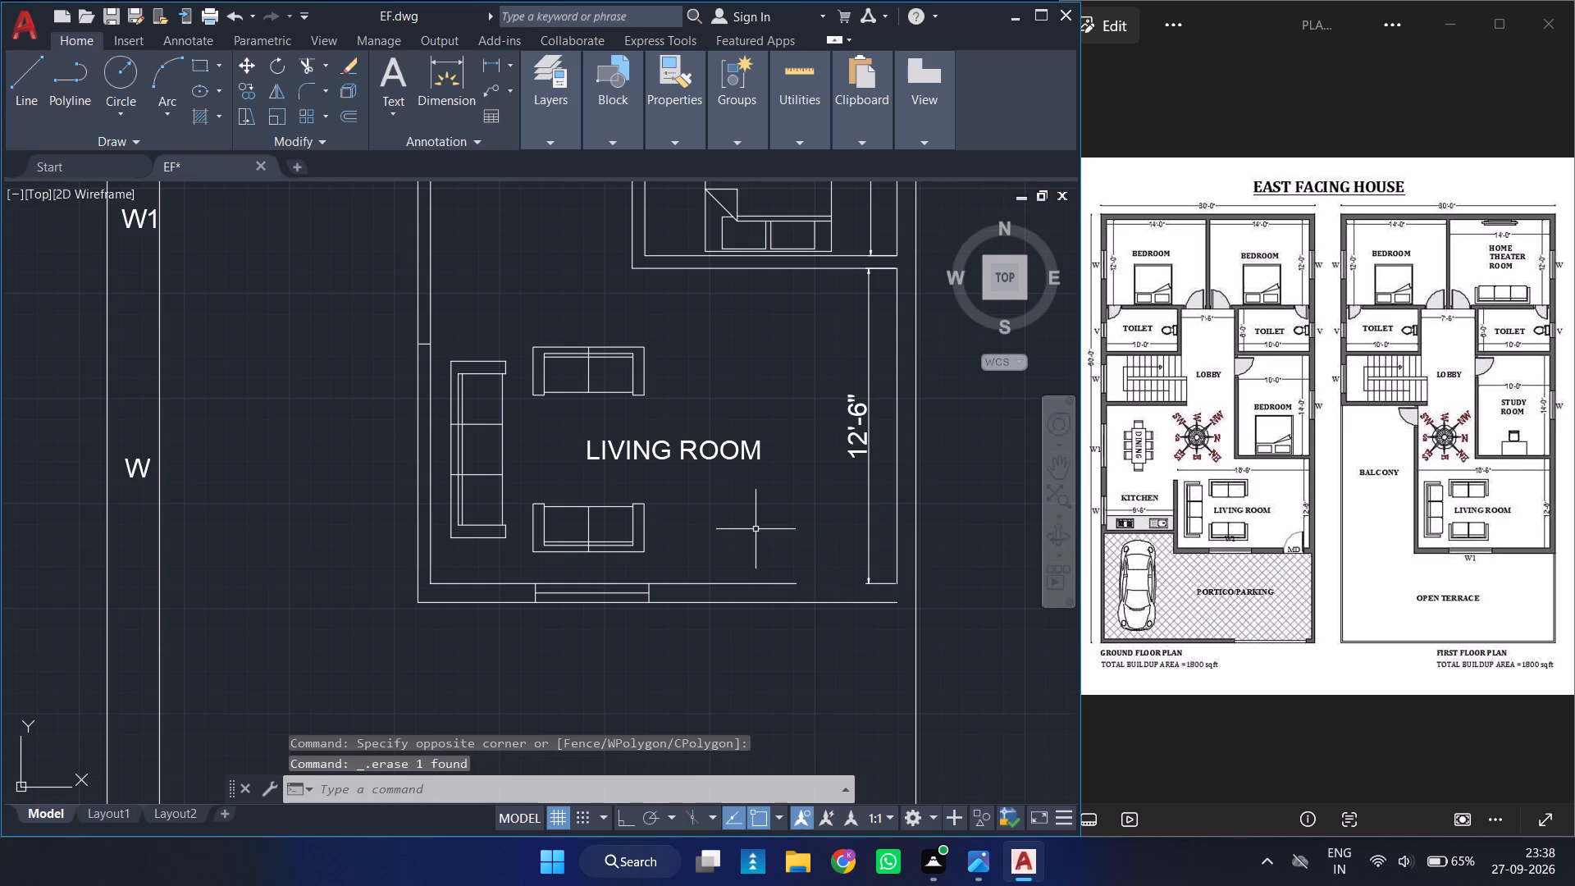
# Extend the inner lines of the first floor living room's right and bottom walls across the former door opening.
pyautogui.write('EX')
pyautogui.press('space')
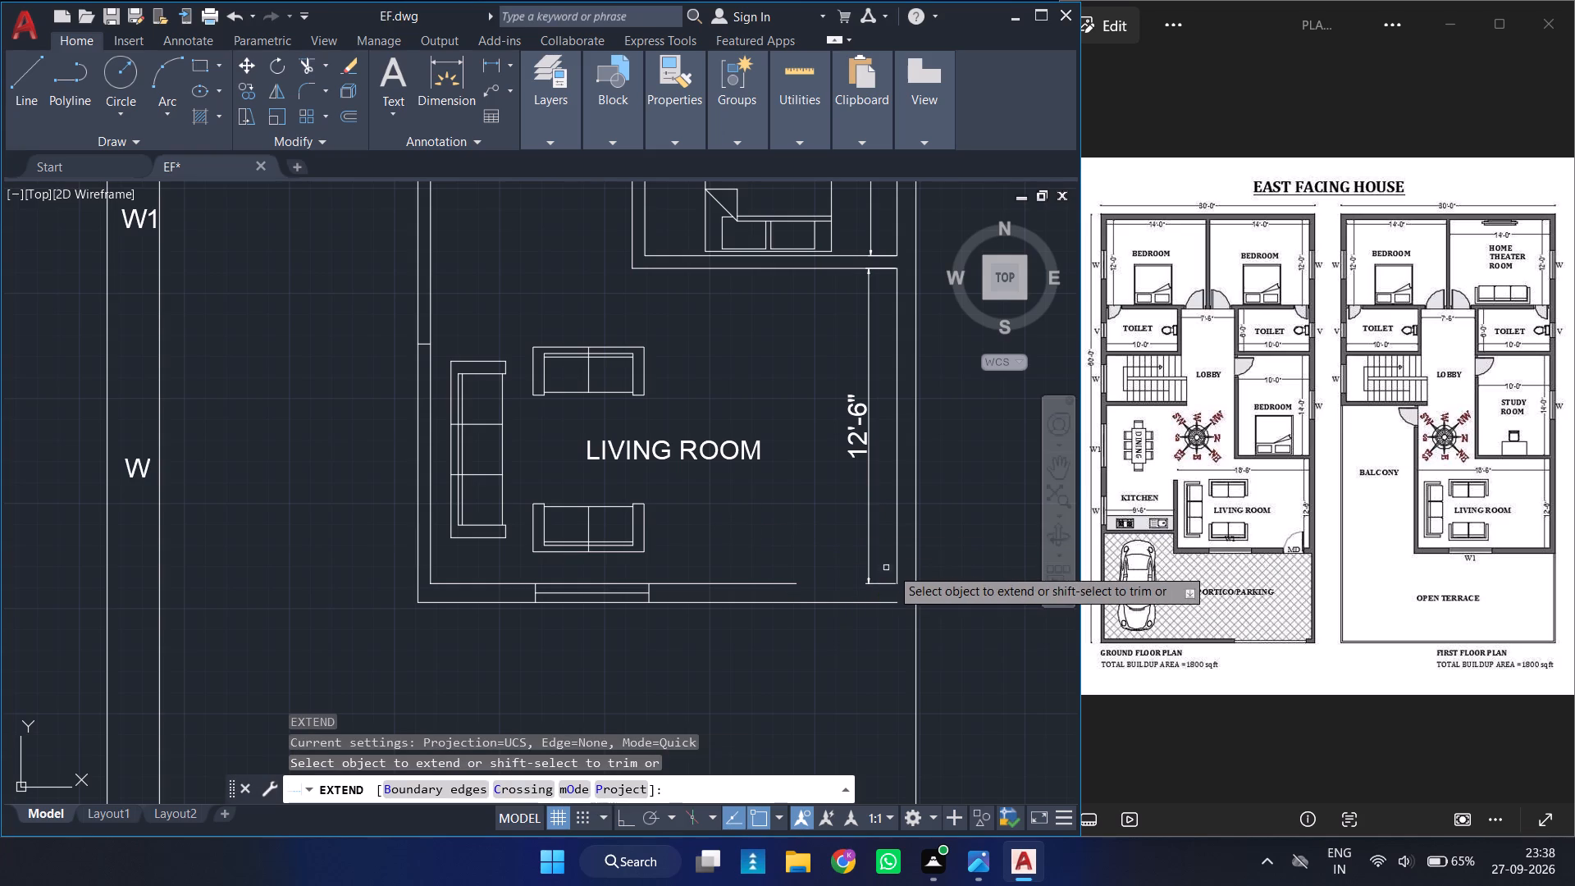
pyautogui.click(897, 569)
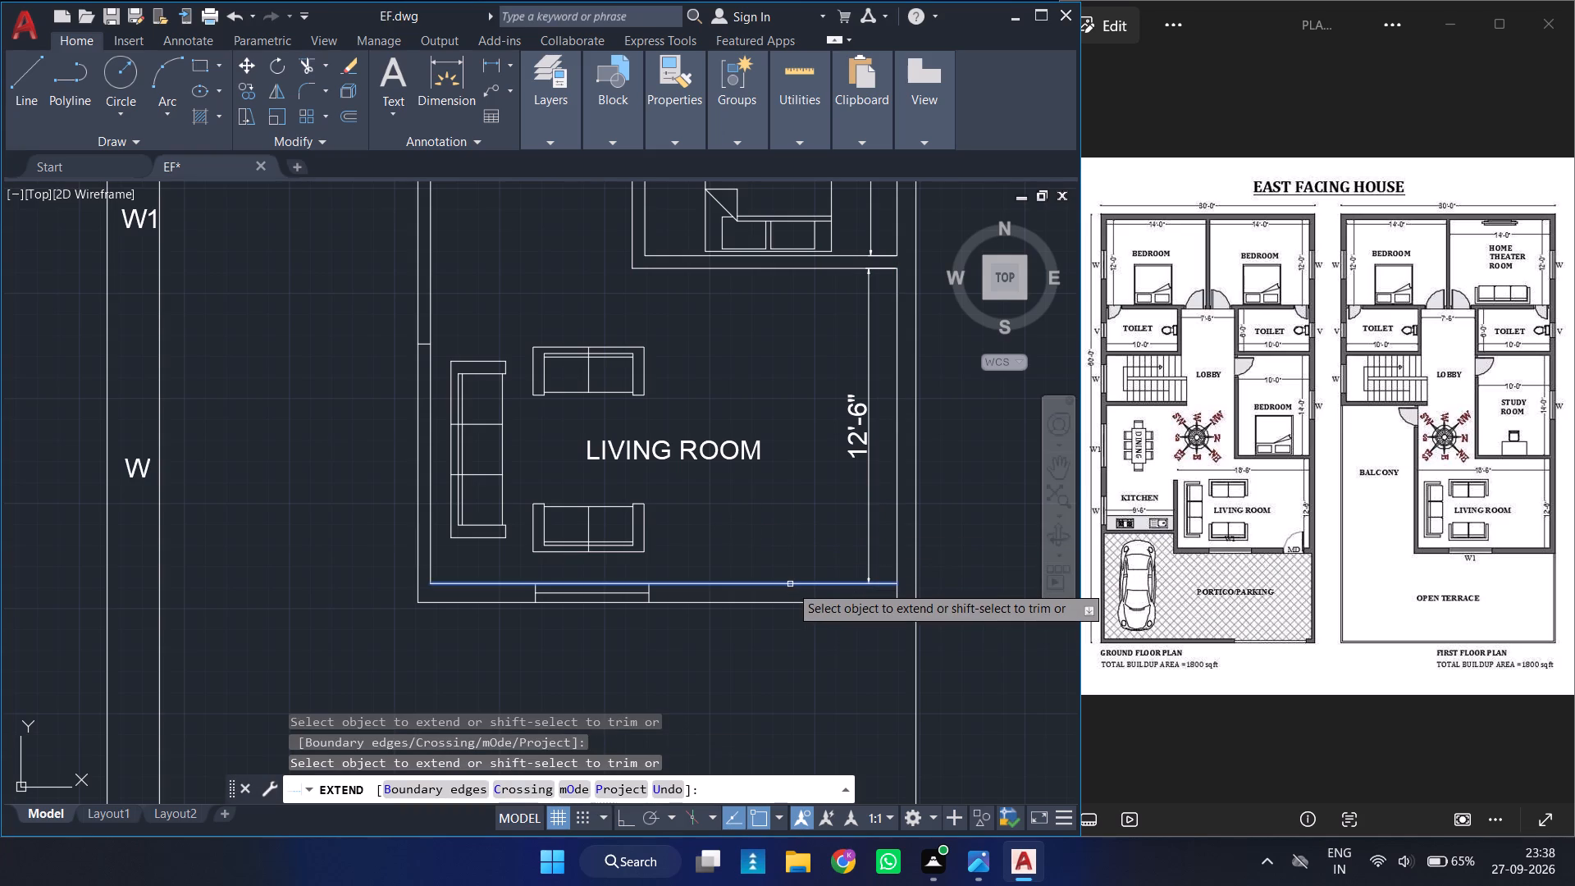
pyautogui.click(790, 585)
pyautogui.press('Escape')
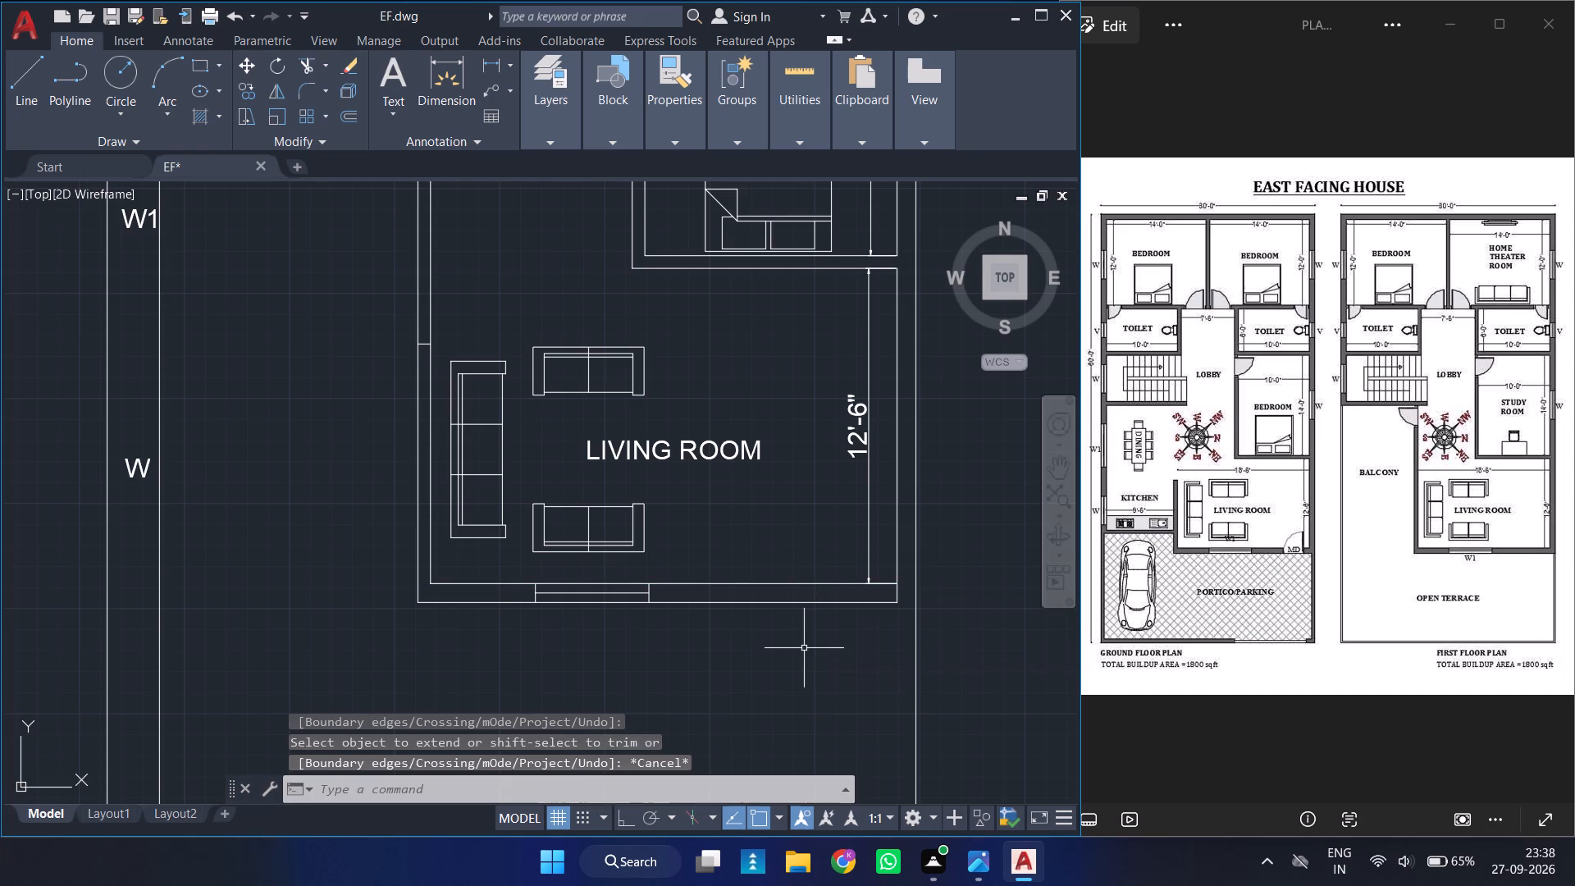
# Extend the outer line of the first floor living room's bottom wall to the building's right outer wall line.
pyautogui.keyDown('ctrl'); pyautogui.scroll(-3, 804, 648); pyautogui.keyUp('ctrl')
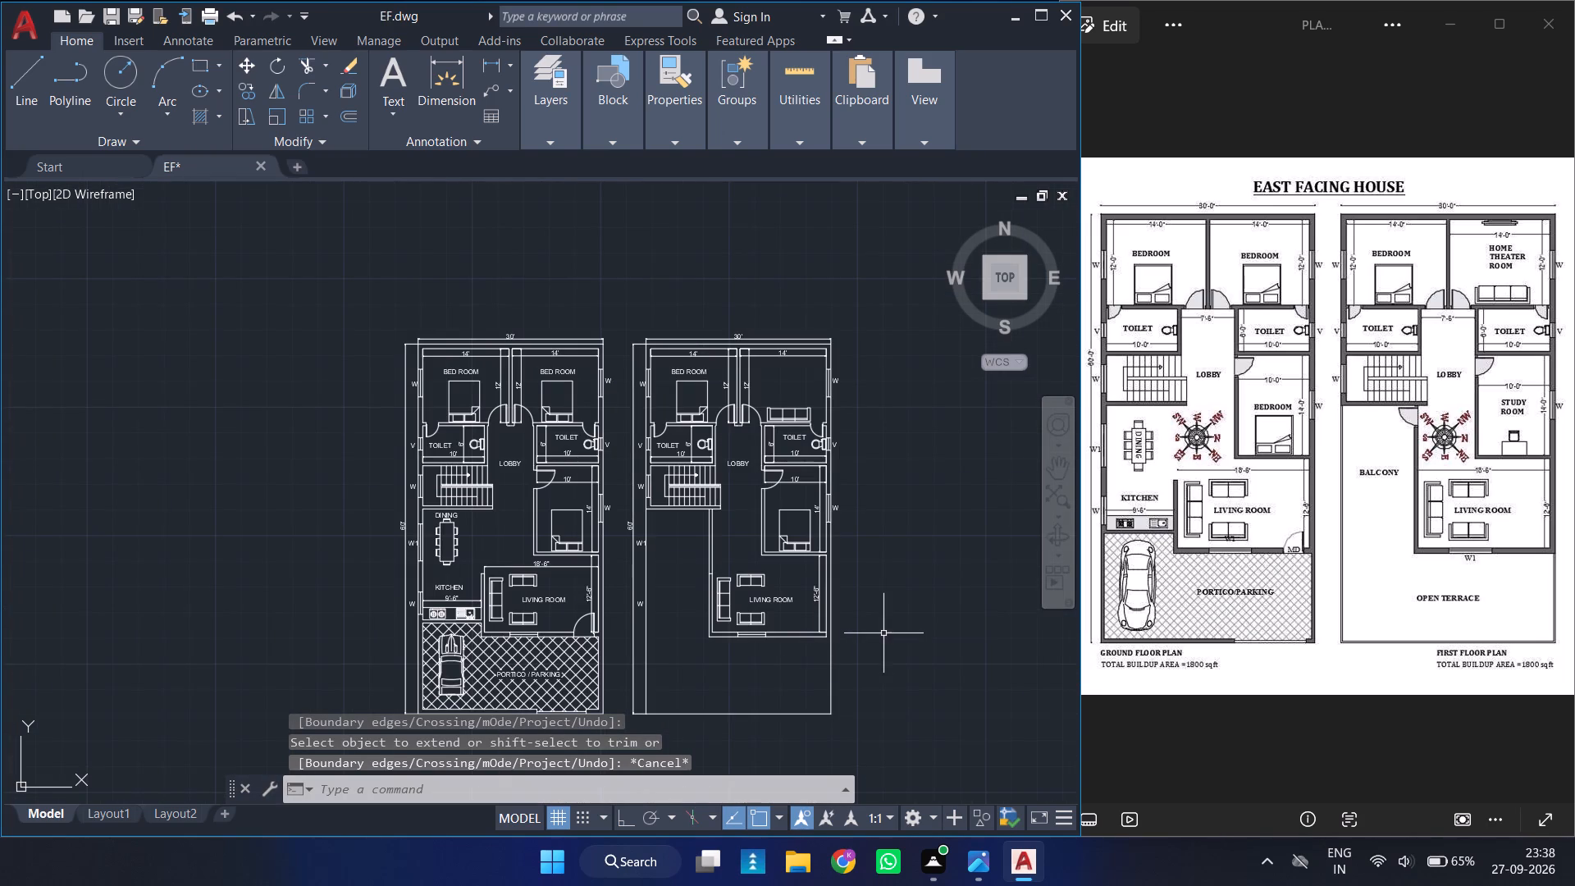
pyautogui.keyDown('ctrl'); pyautogui.scroll(4, 881, 635); pyautogui.keyUp('ctrl')
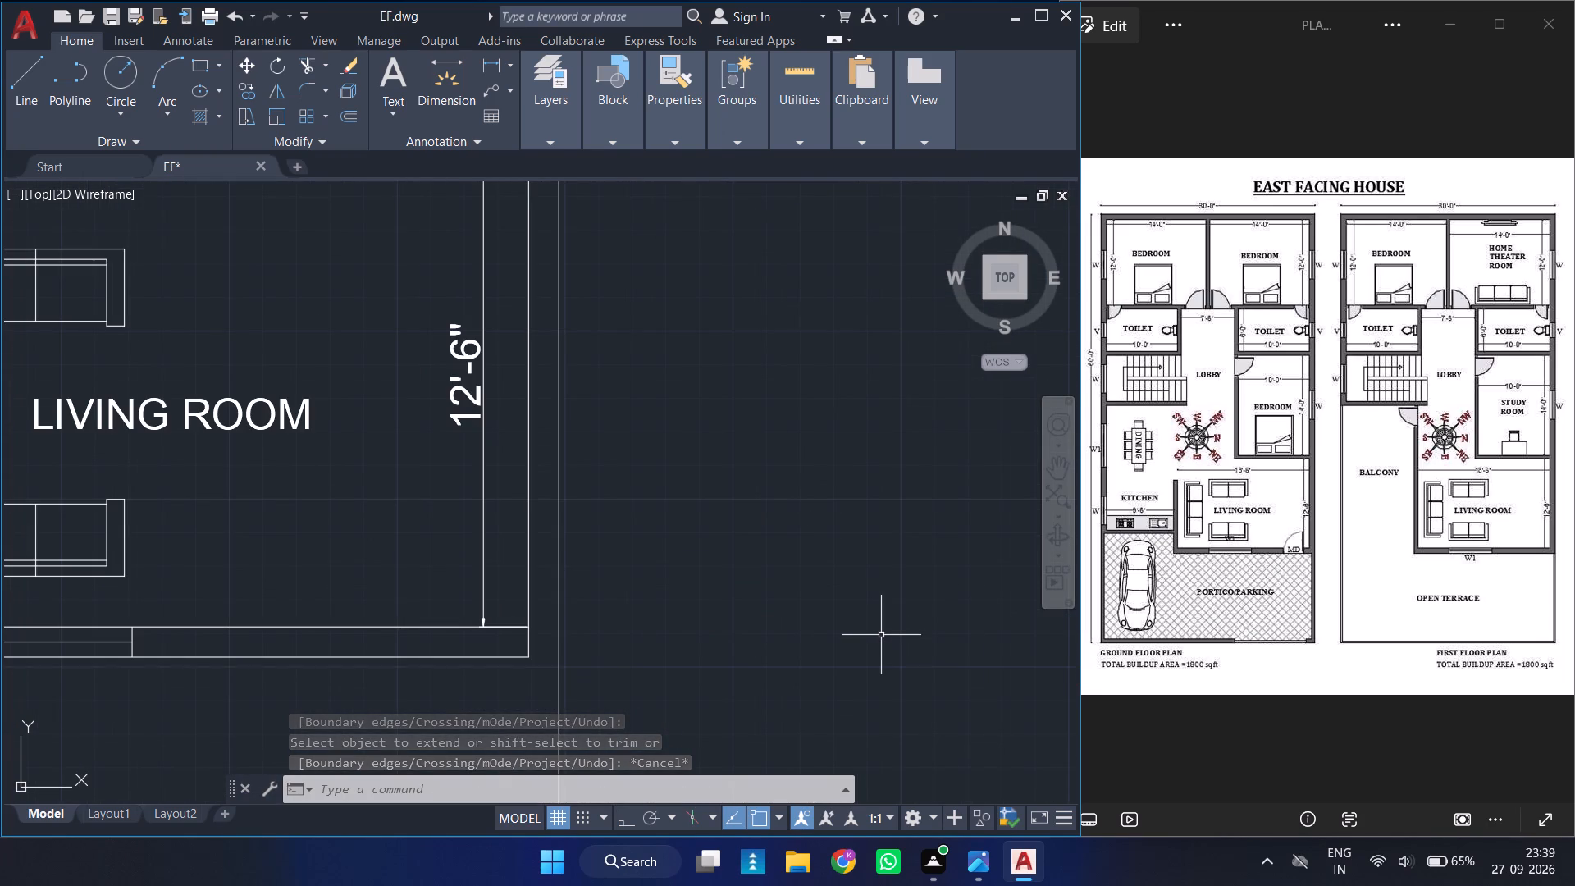
pyautogui.press('space')
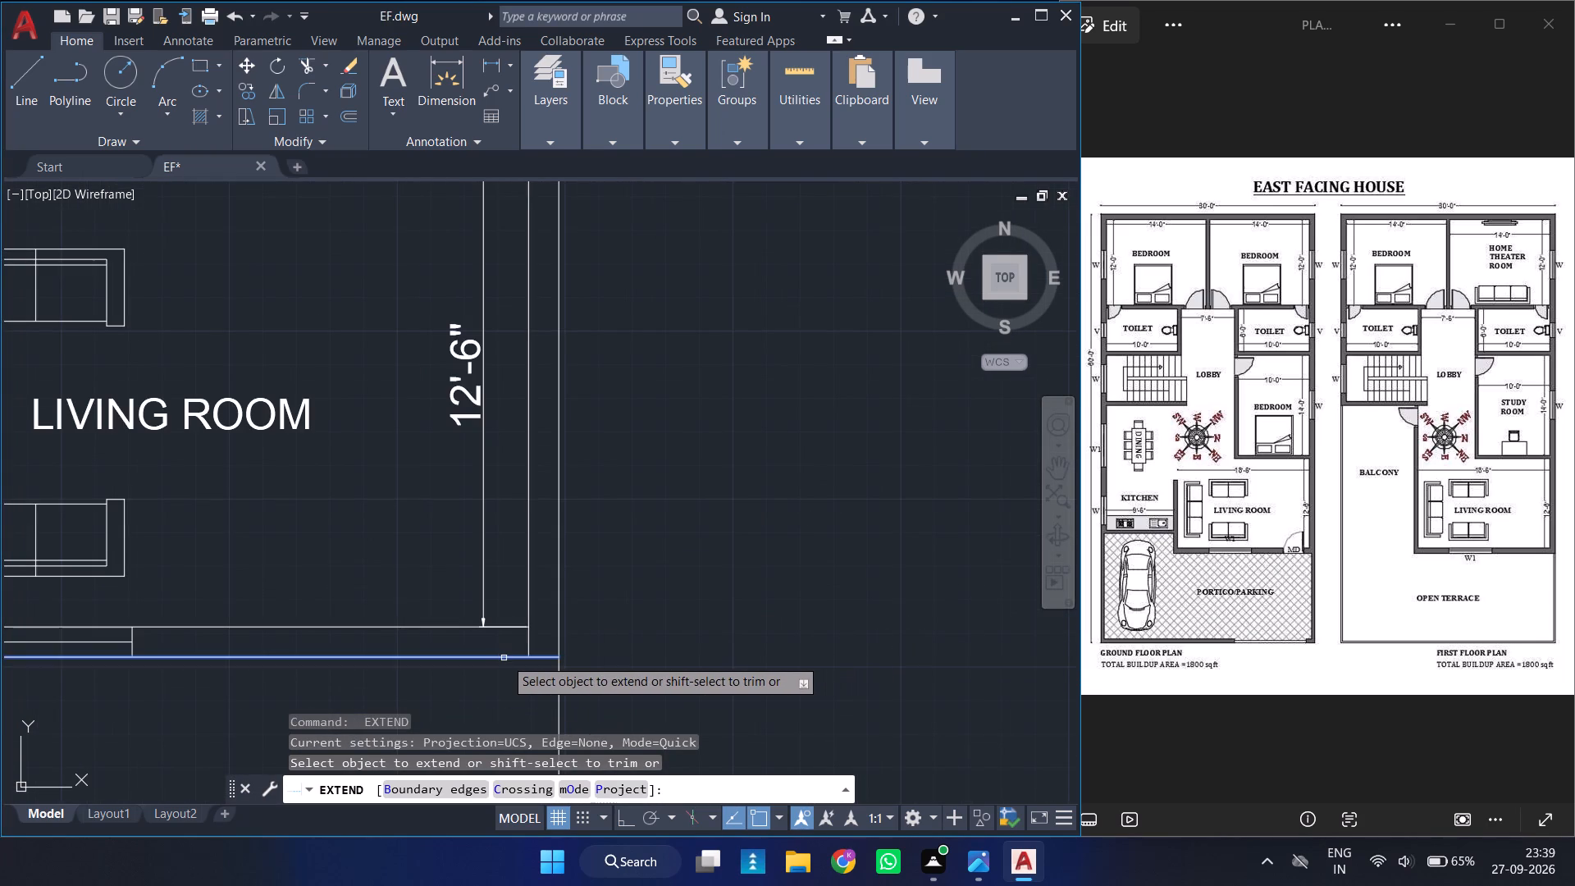
pyautogui.click(504, 658)
pyautogui.keyDown('ctrl'); pyautogui.scroll(-2, 742, 559); pyautogui.keyUp('ctrl')
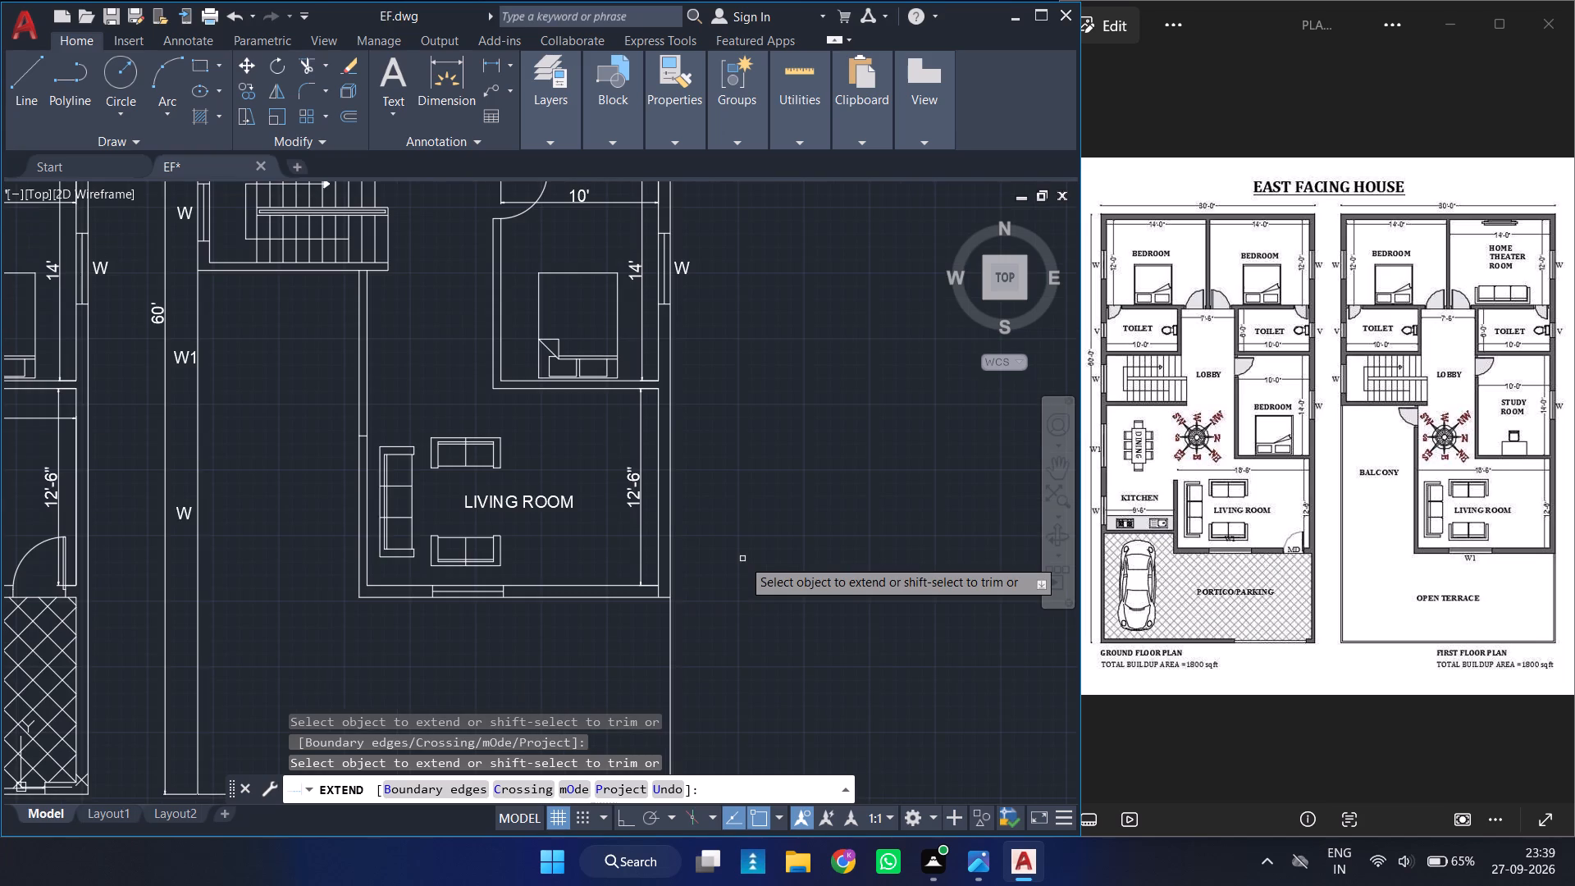
pyautogui.press('Escape')
# Trim the right wall's inner line where it overshoots into the first floor living room's bottom wall.
pyautogui.write('TR')
pyautogui.press('space')
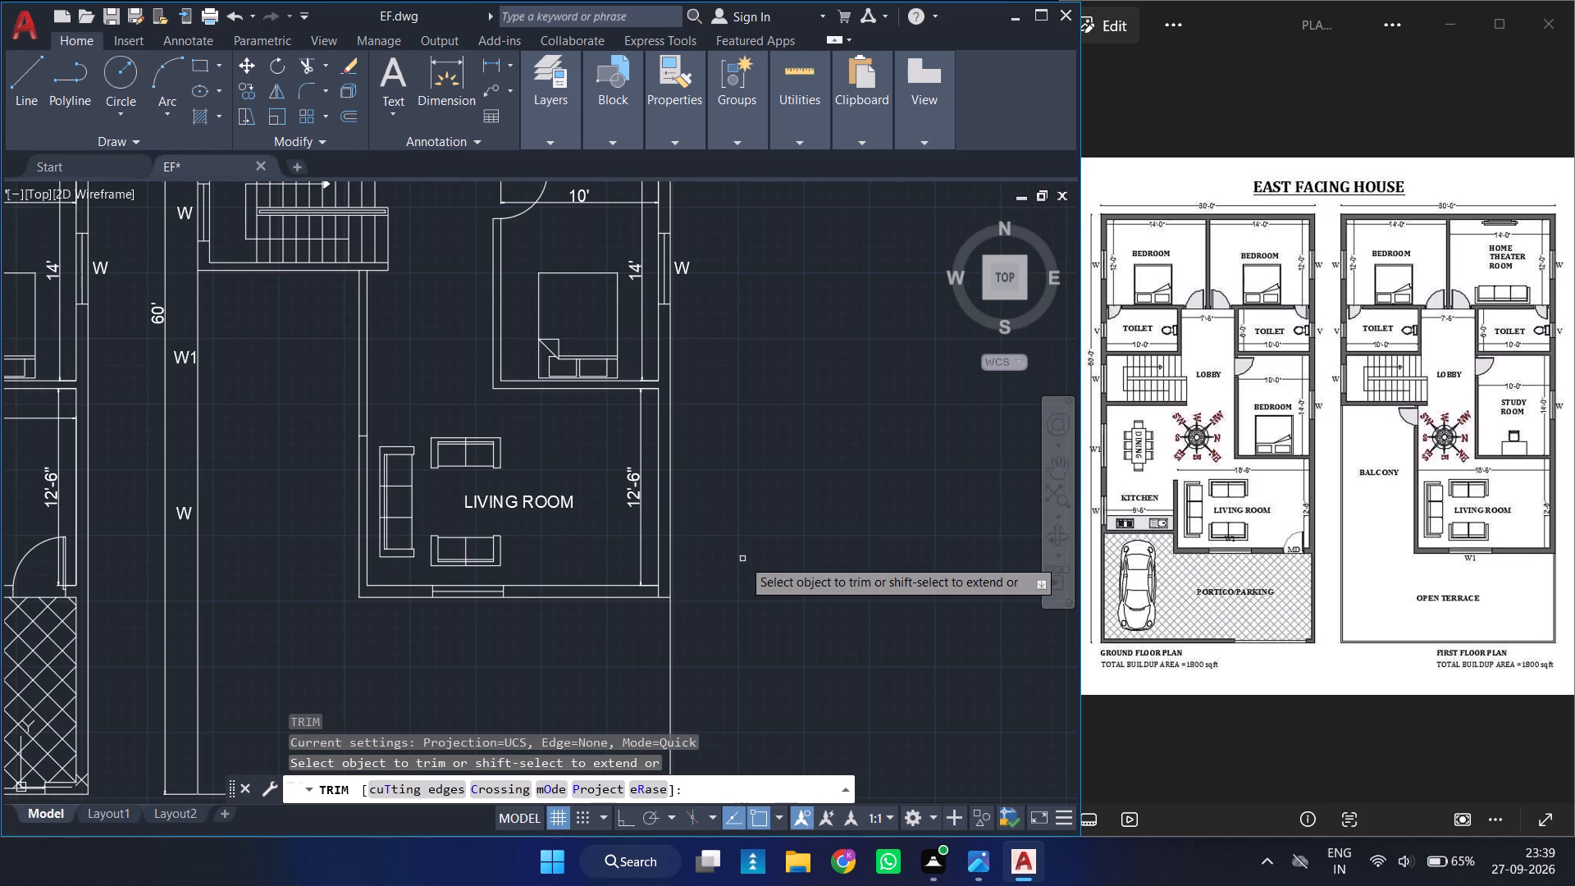
pyautogui.click(659, 594)
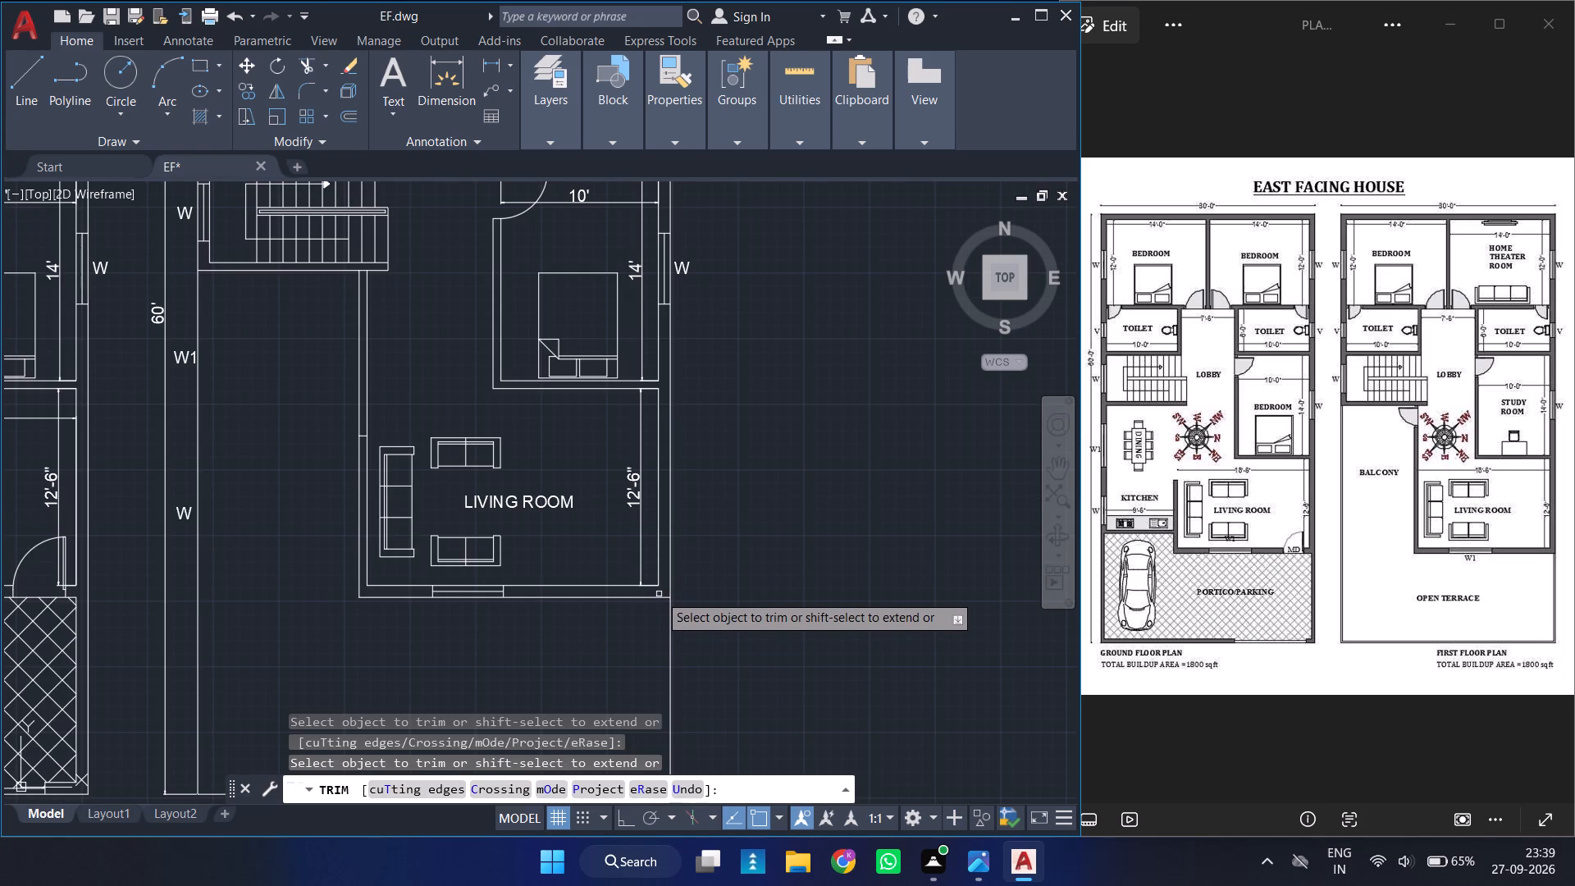
pyautogui.press('Escape')
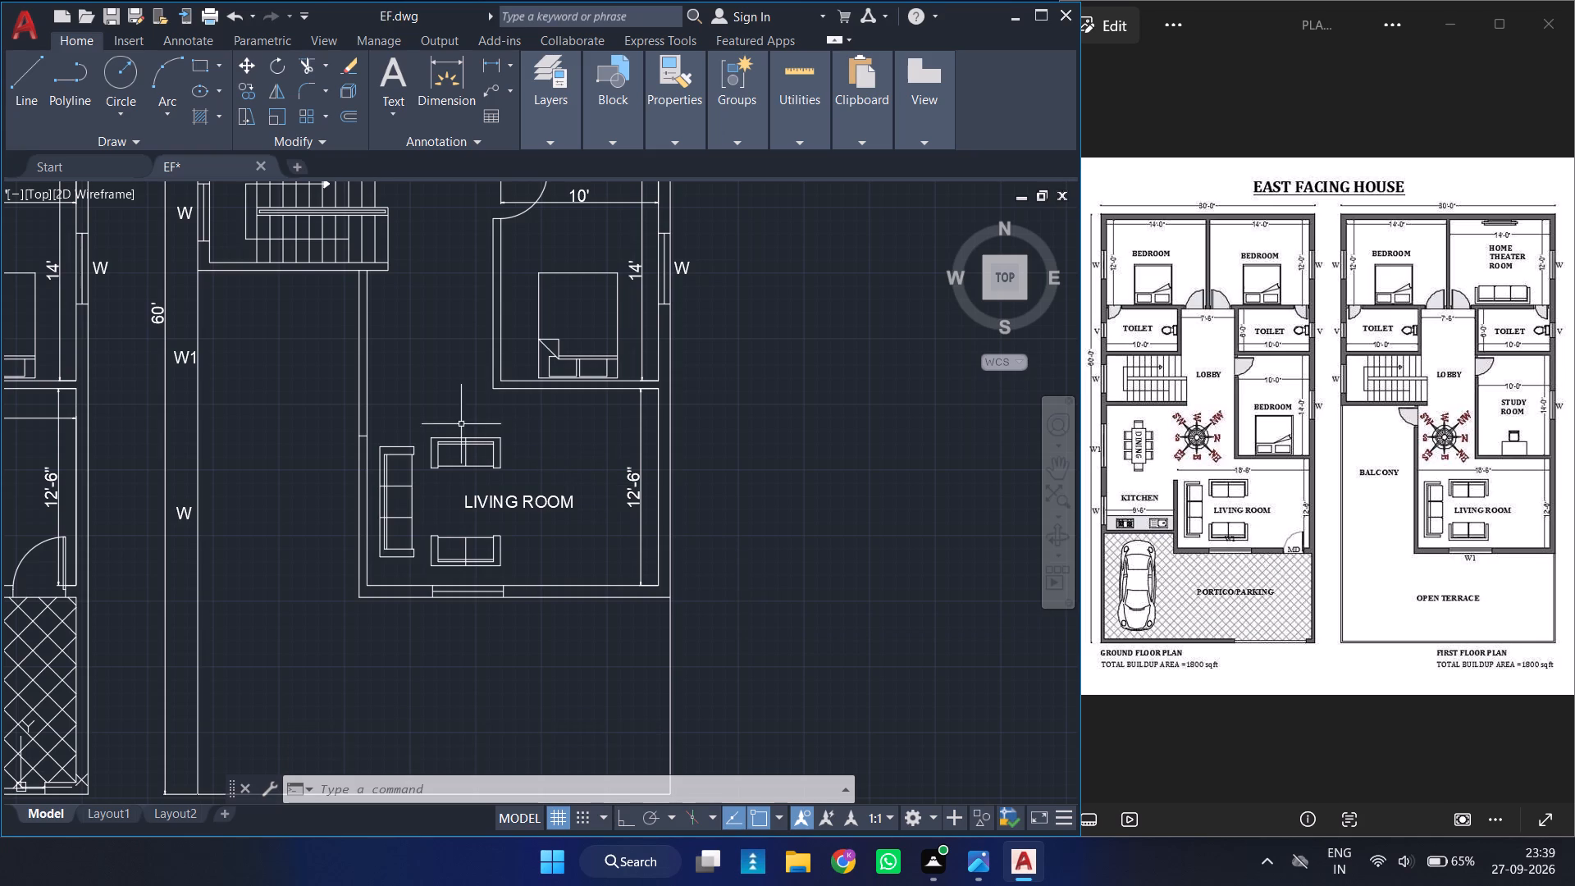
# Delete the short leftover line crossing the first floor living room's left wall.
pyautogui.scroll(3, 370, 427)
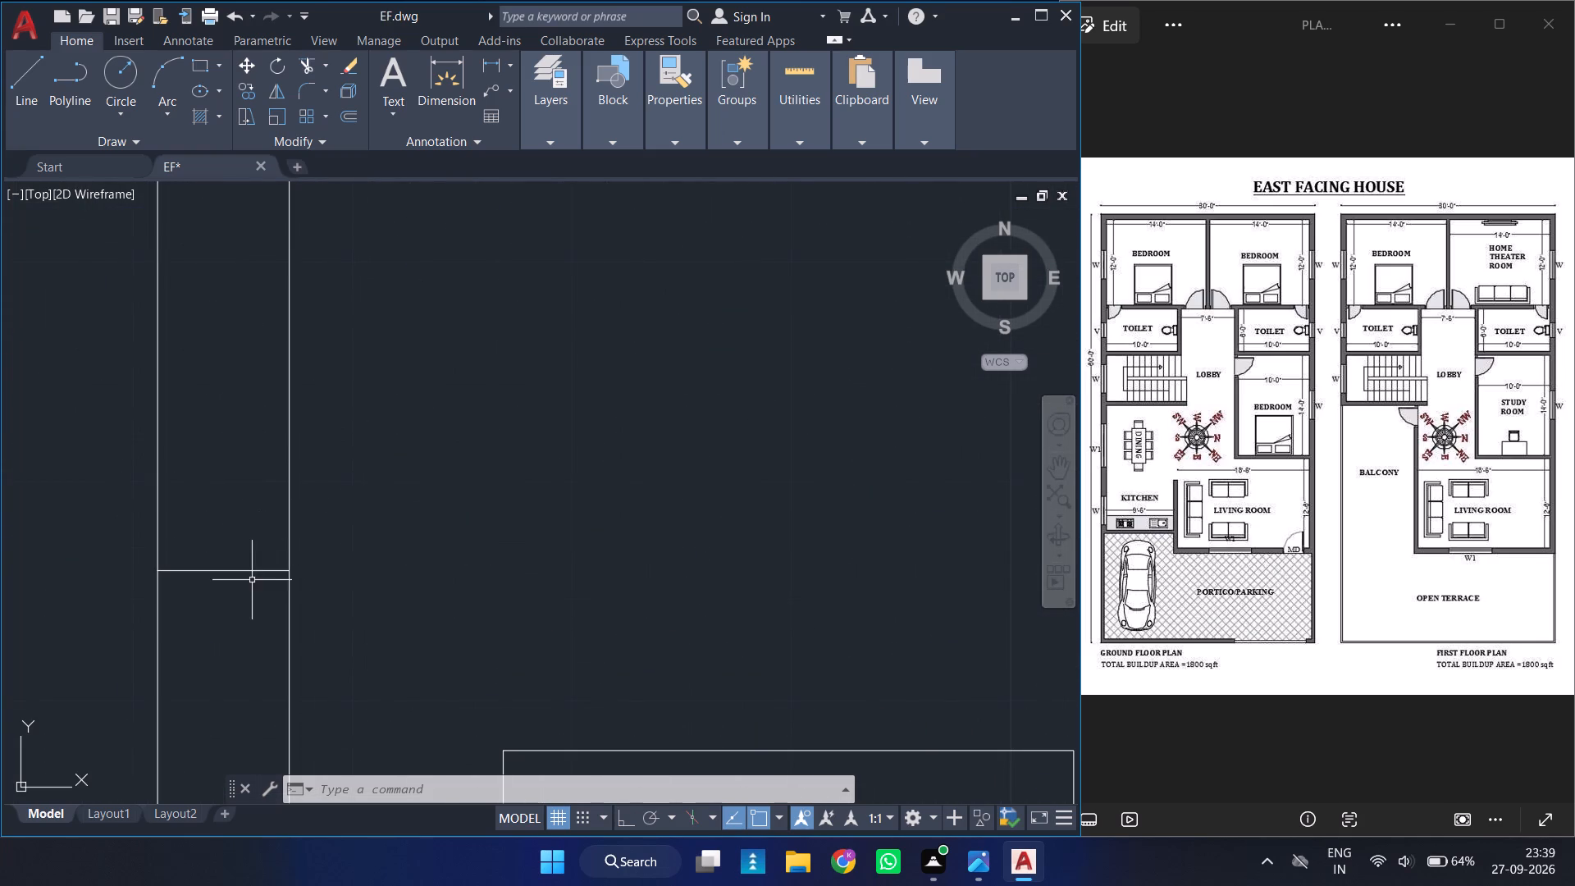
pyautogui.click(249, 568)
pyautogui.press('Delete')
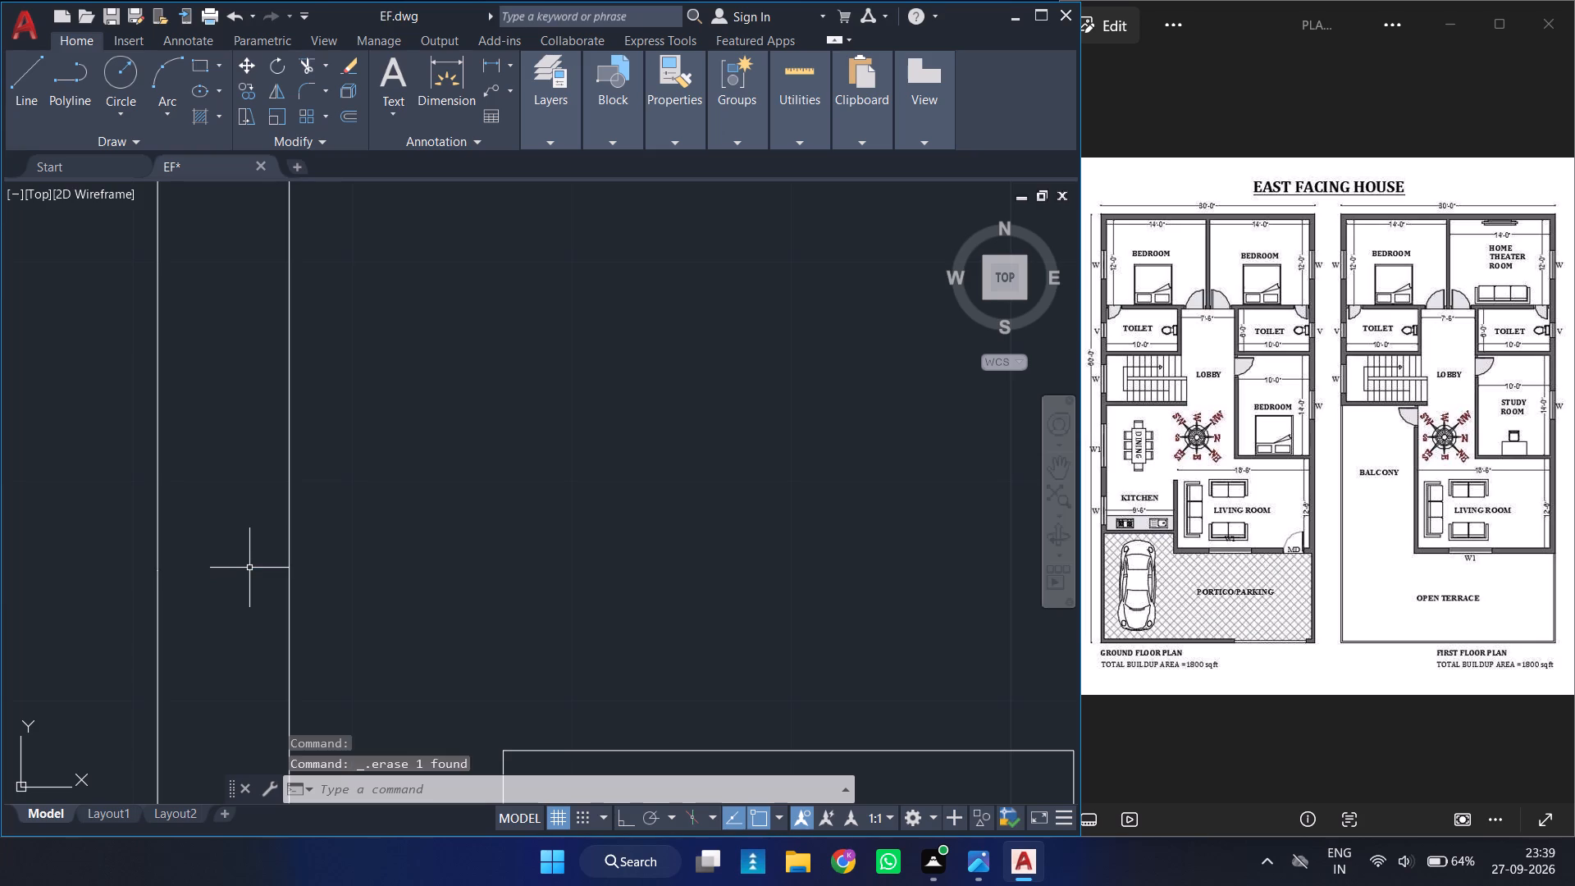
# Delete the bed from the first floor's 10' by 14' room above the living room.
pyautogui.keyDown('ctrl'); pyautogui.scroll(-7, 249, 568); pyautogui.keyUp('ctrl')
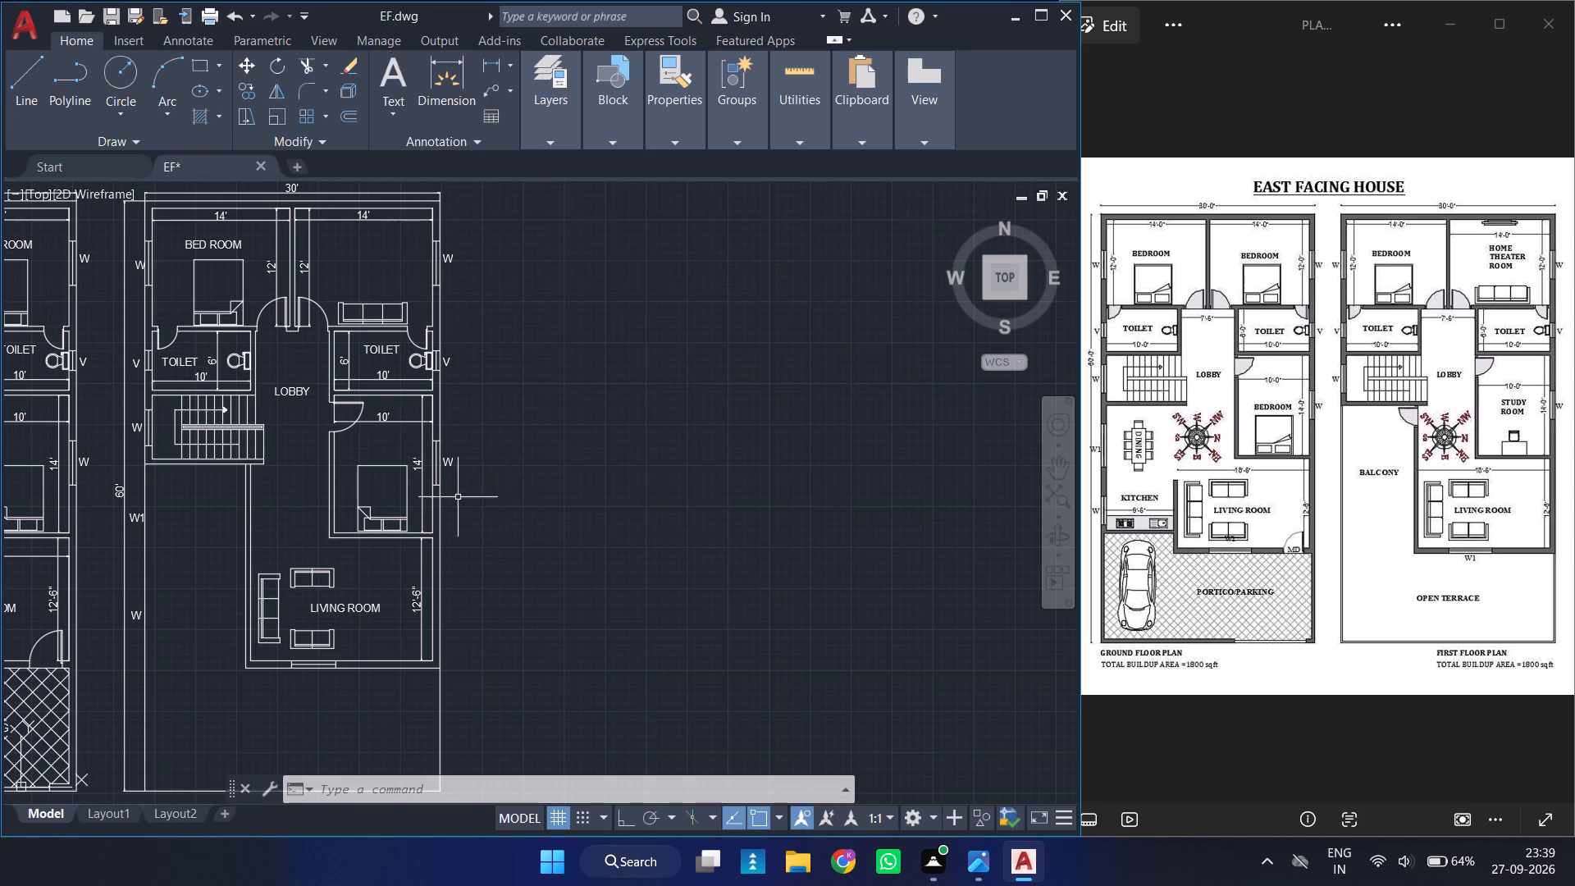
pyautogui.click(369, 465)
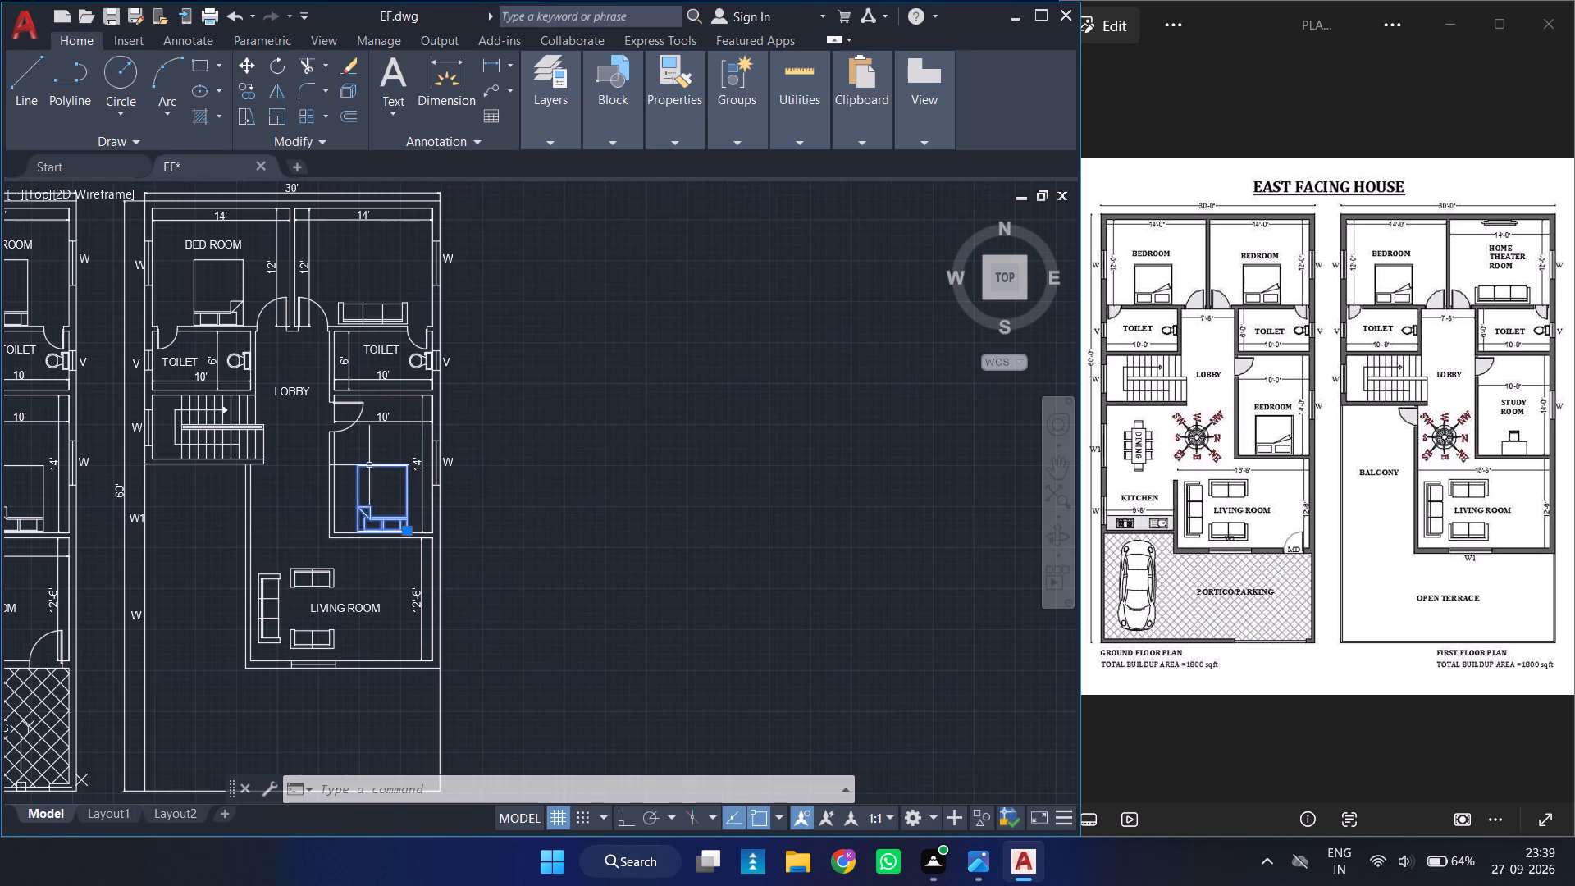
pyautogui.press('Delete')
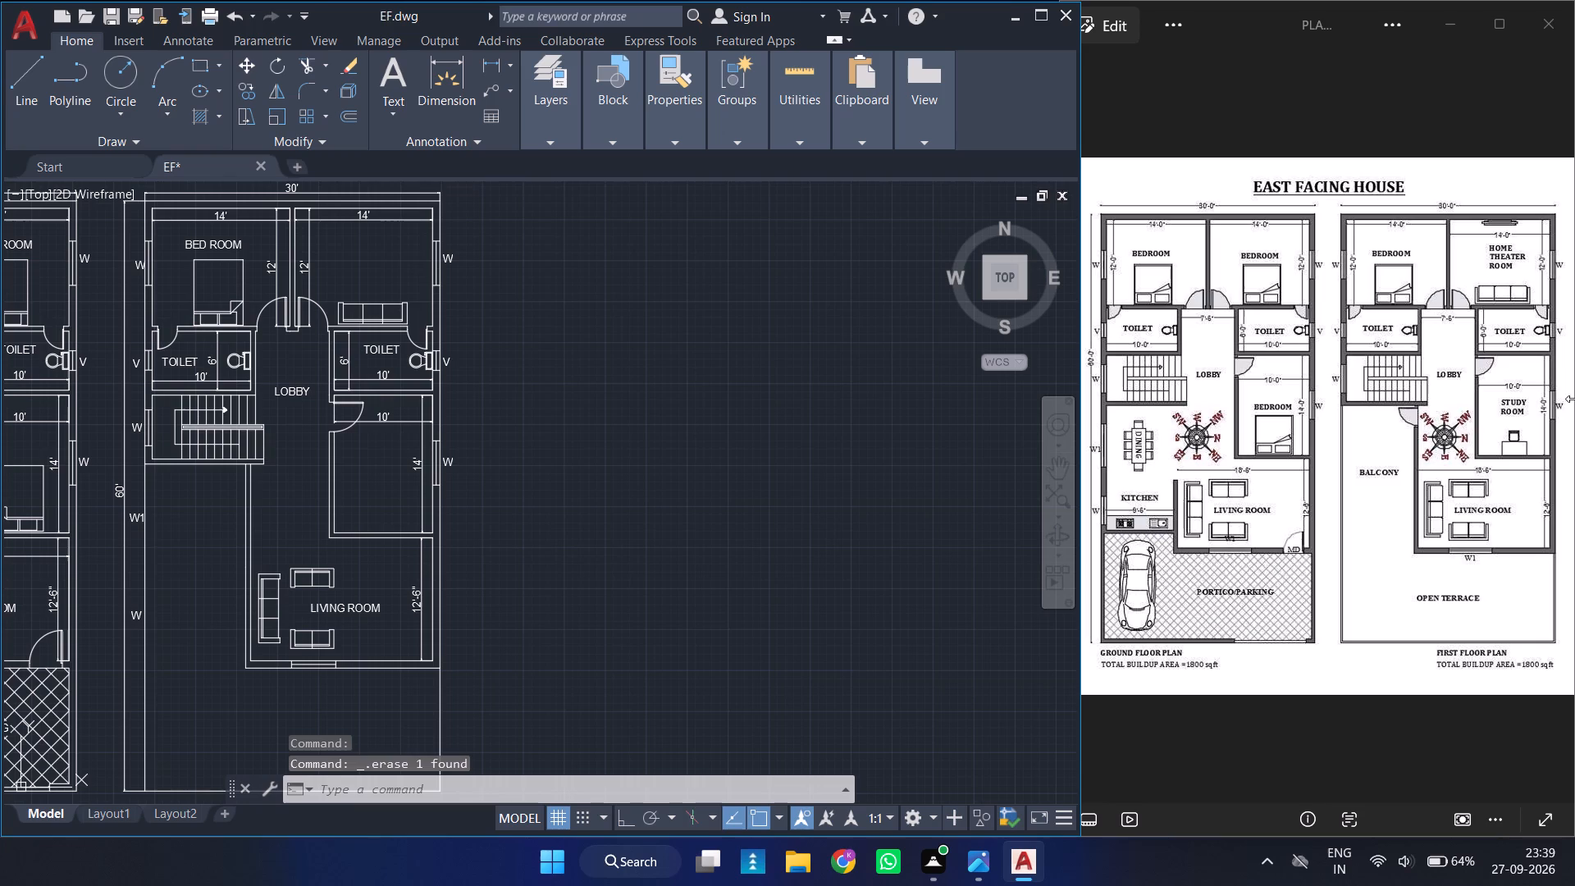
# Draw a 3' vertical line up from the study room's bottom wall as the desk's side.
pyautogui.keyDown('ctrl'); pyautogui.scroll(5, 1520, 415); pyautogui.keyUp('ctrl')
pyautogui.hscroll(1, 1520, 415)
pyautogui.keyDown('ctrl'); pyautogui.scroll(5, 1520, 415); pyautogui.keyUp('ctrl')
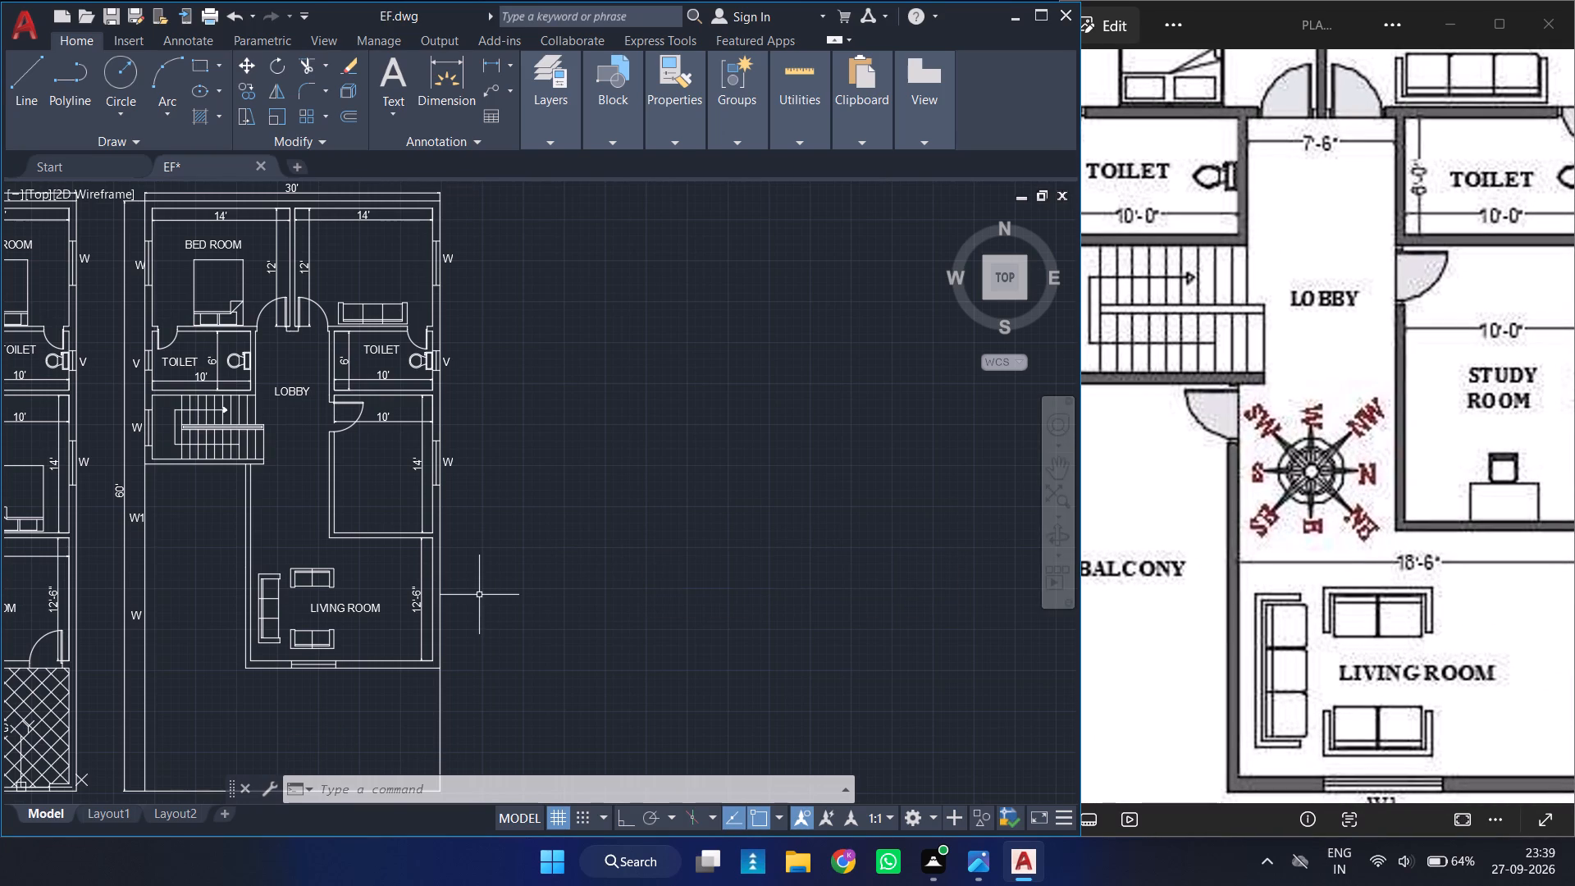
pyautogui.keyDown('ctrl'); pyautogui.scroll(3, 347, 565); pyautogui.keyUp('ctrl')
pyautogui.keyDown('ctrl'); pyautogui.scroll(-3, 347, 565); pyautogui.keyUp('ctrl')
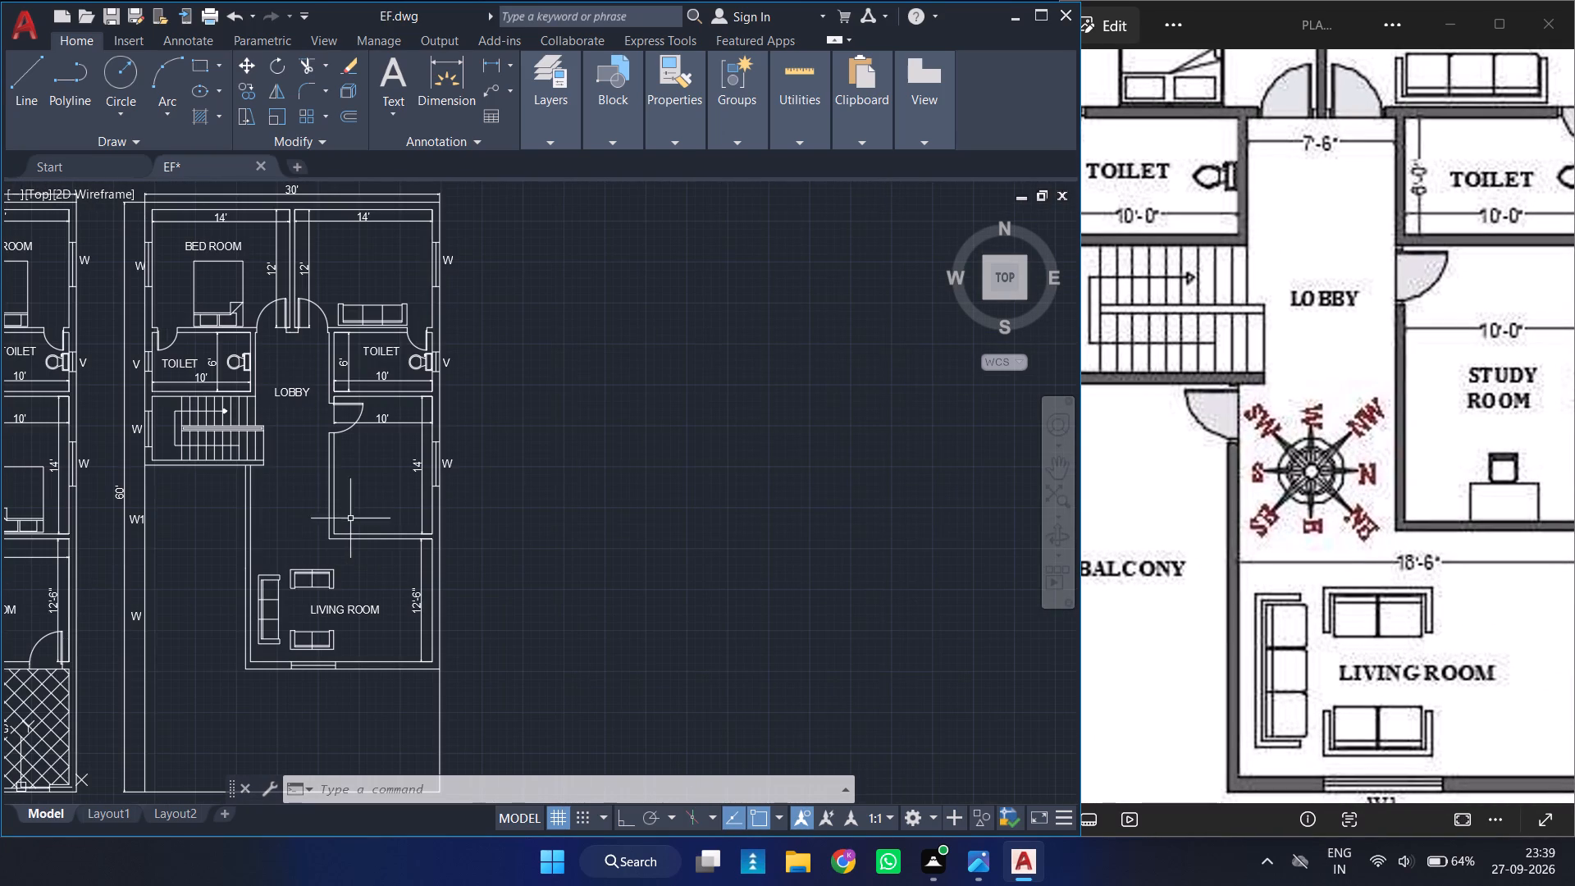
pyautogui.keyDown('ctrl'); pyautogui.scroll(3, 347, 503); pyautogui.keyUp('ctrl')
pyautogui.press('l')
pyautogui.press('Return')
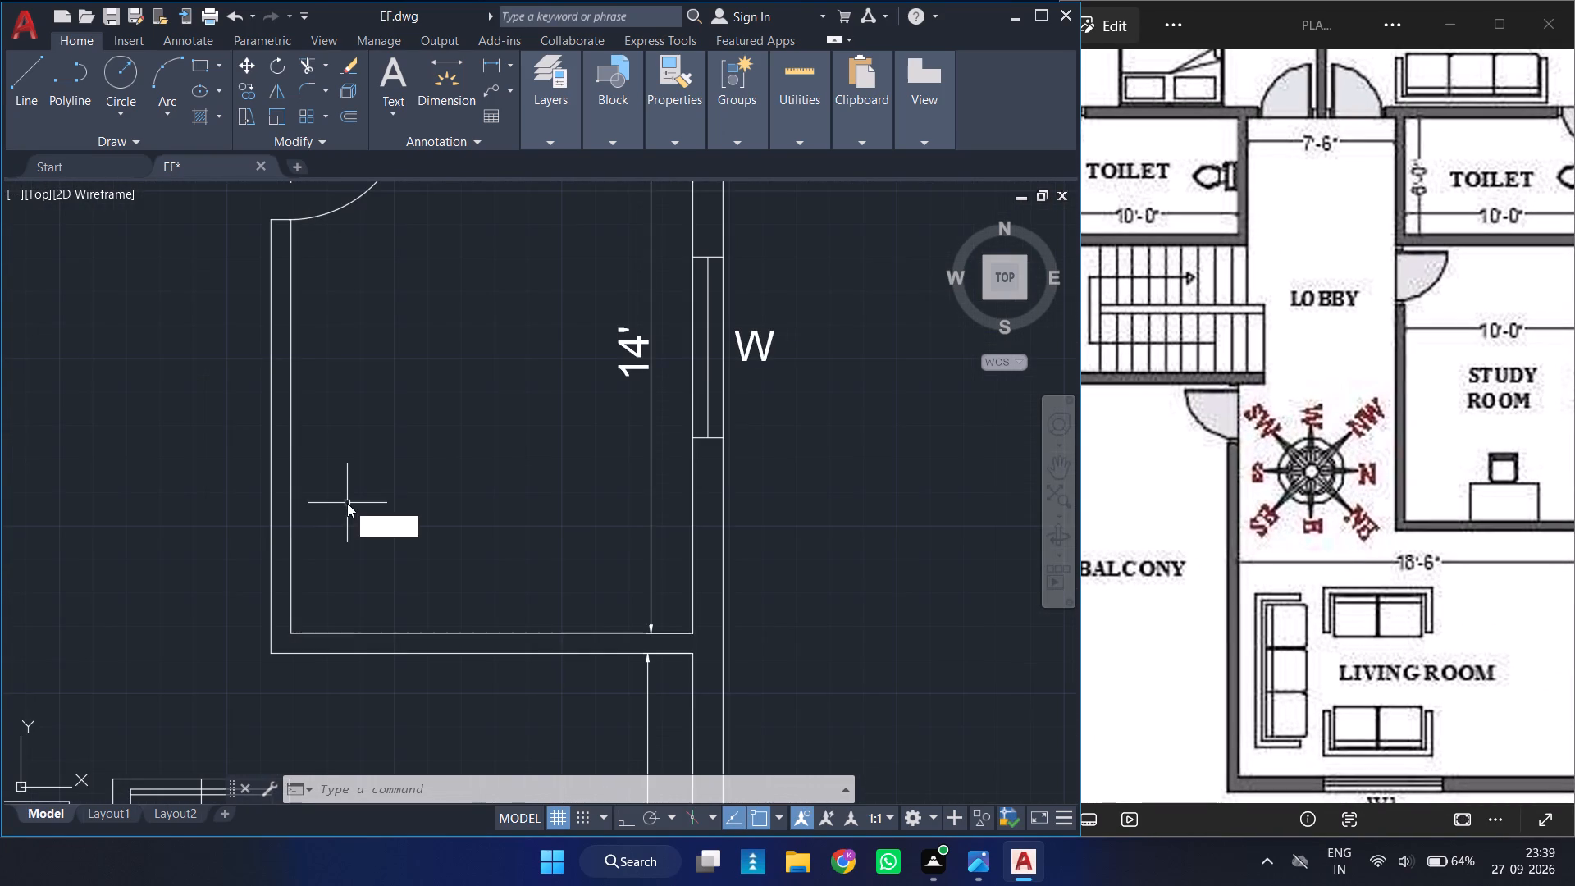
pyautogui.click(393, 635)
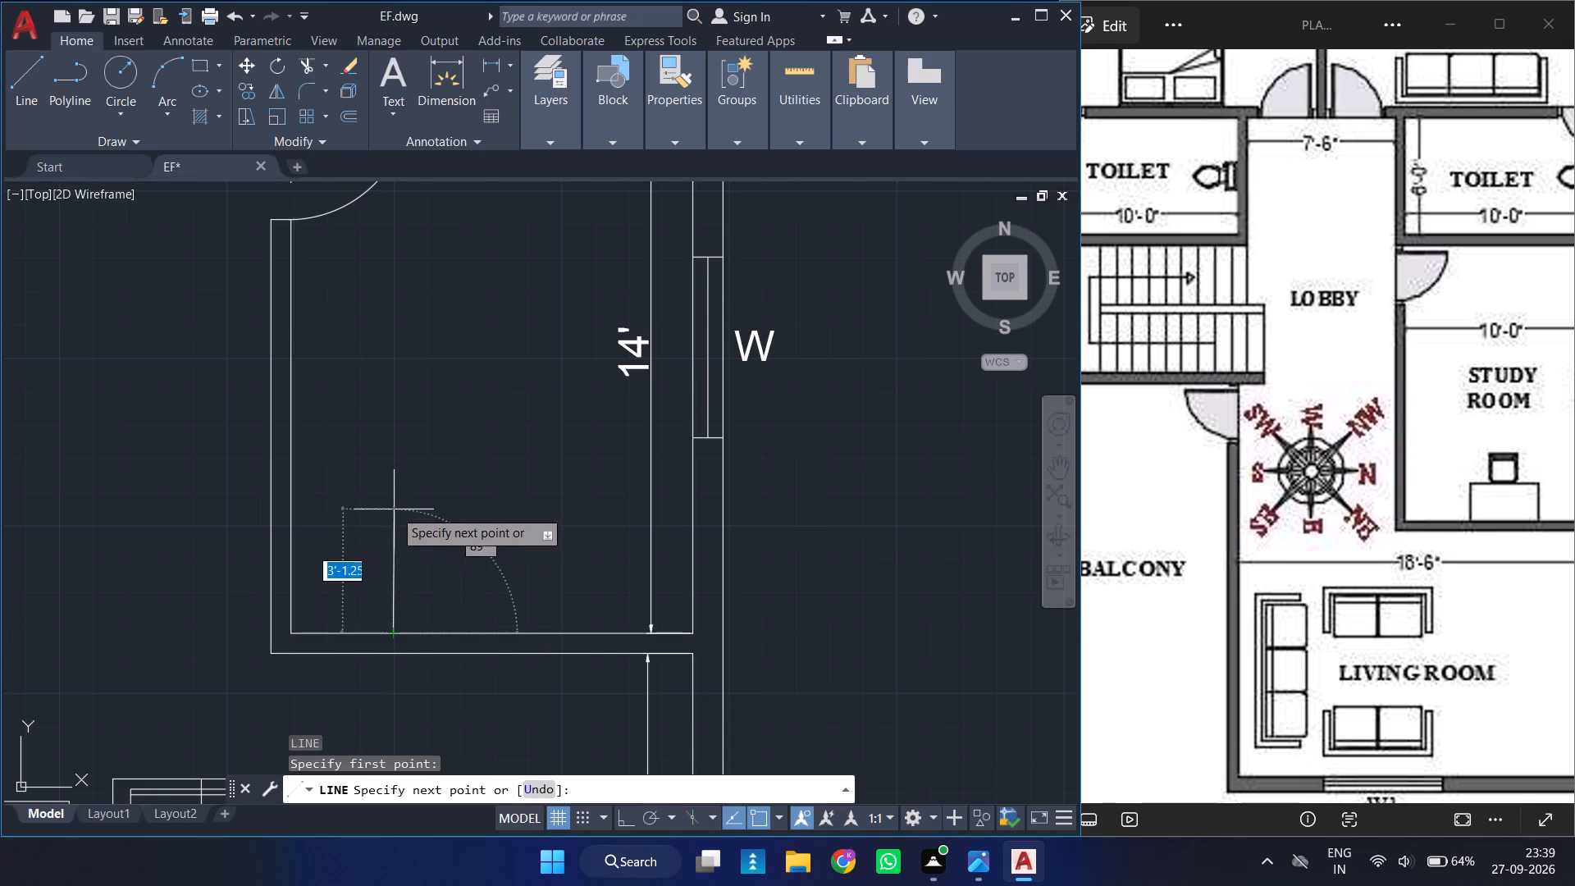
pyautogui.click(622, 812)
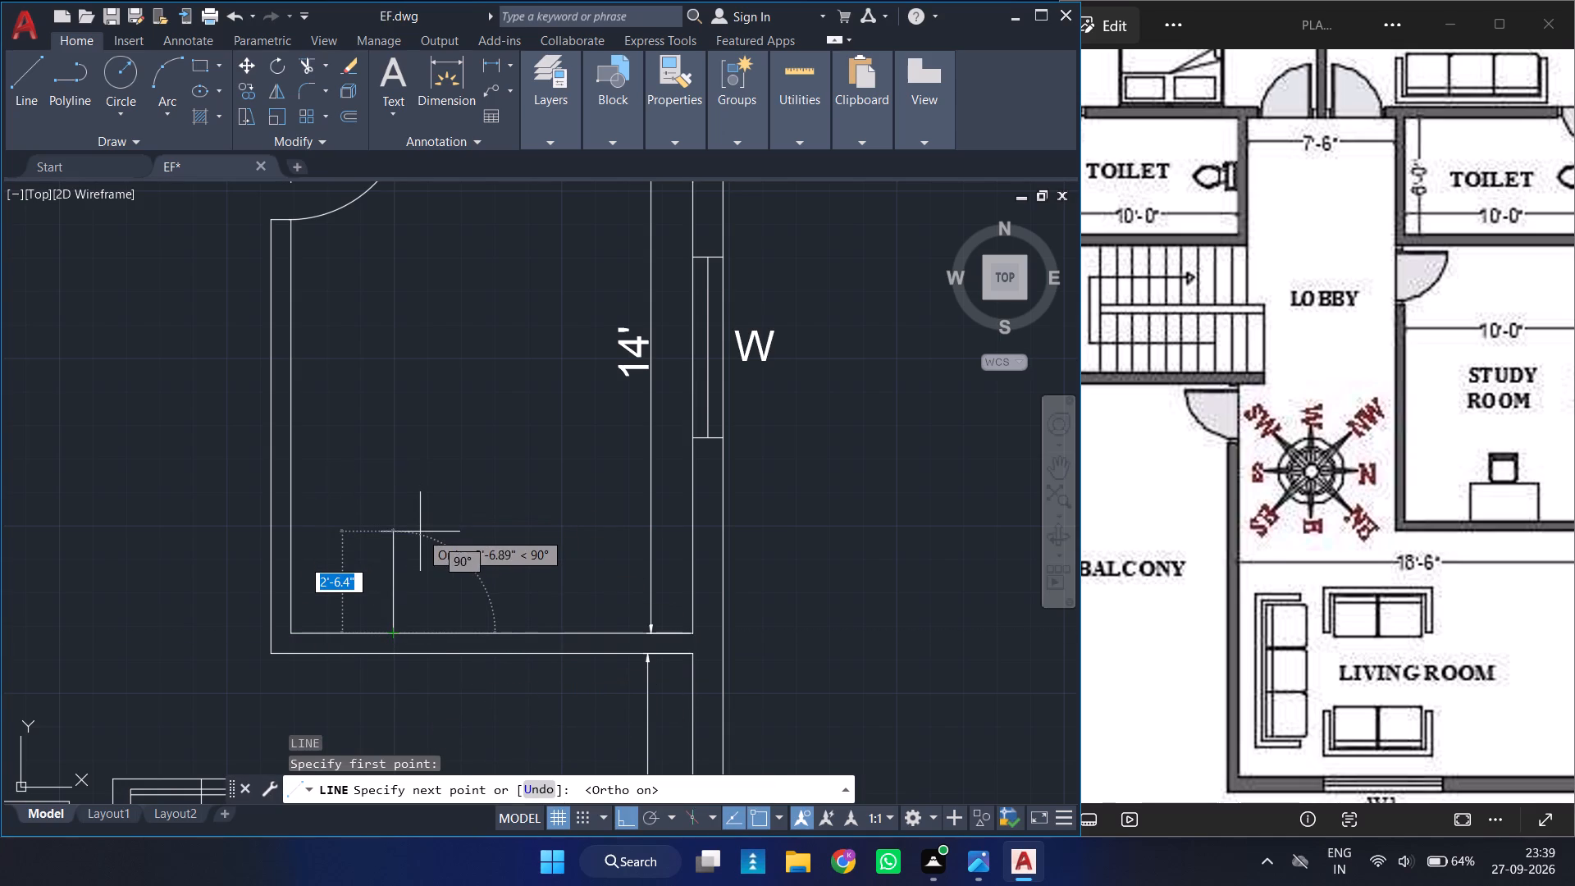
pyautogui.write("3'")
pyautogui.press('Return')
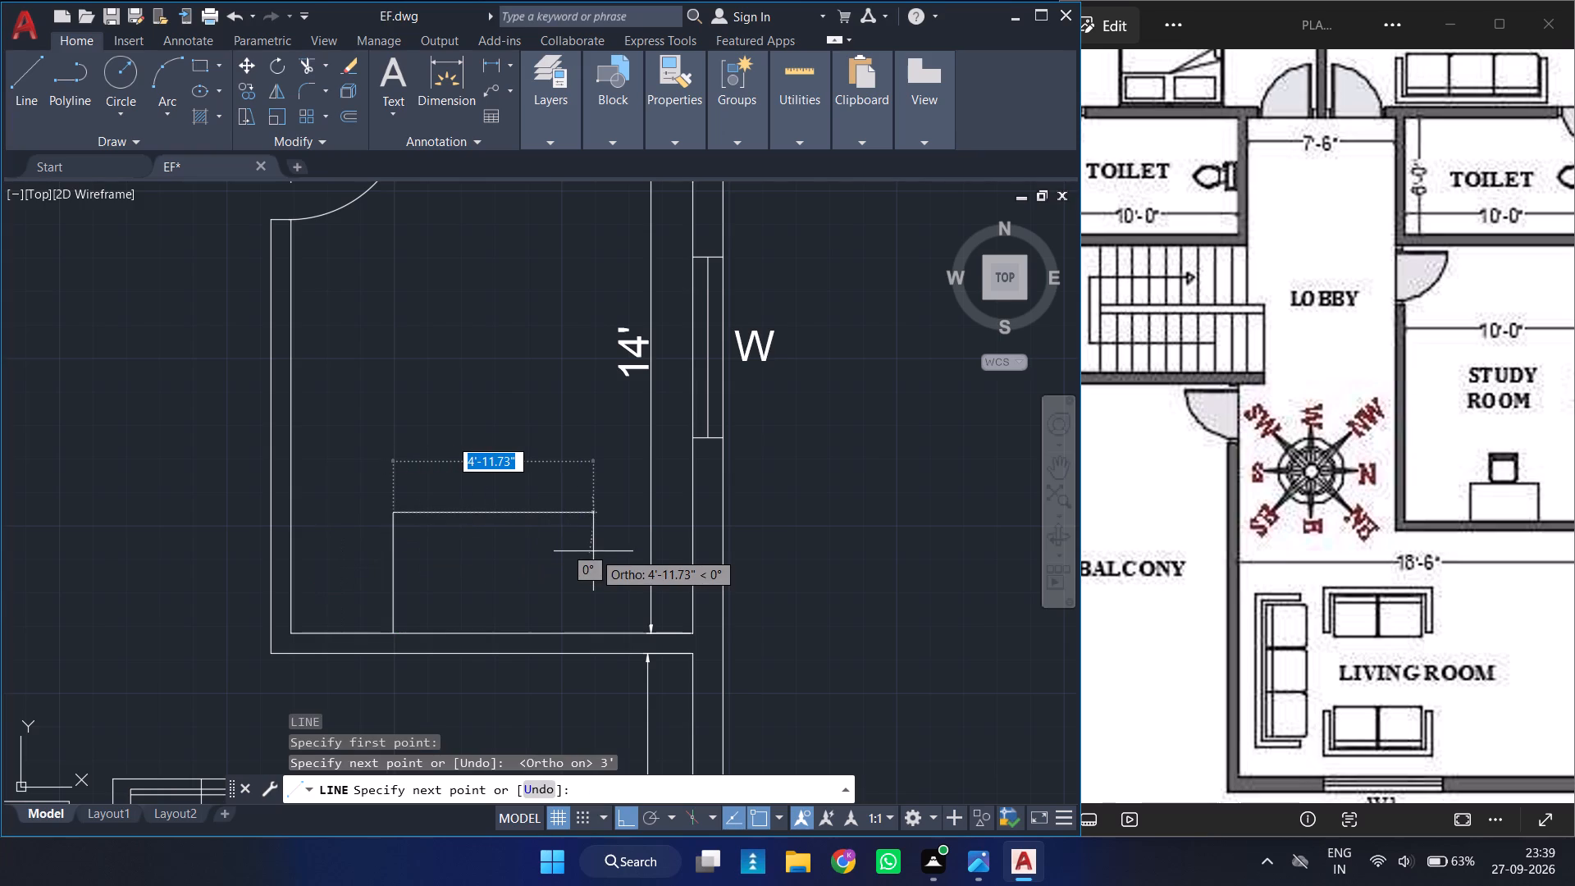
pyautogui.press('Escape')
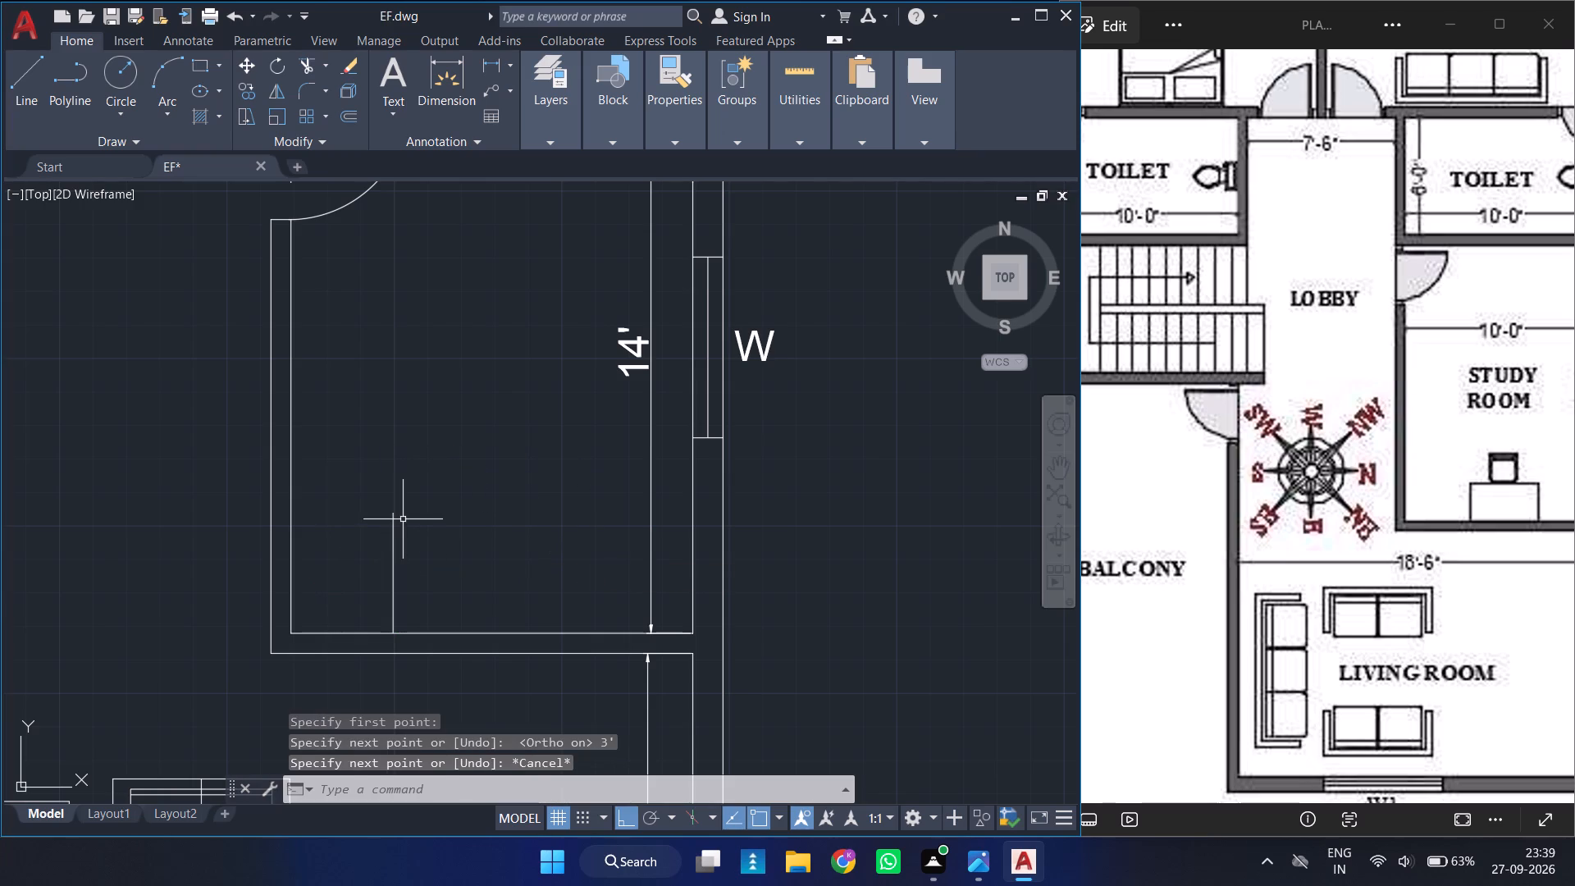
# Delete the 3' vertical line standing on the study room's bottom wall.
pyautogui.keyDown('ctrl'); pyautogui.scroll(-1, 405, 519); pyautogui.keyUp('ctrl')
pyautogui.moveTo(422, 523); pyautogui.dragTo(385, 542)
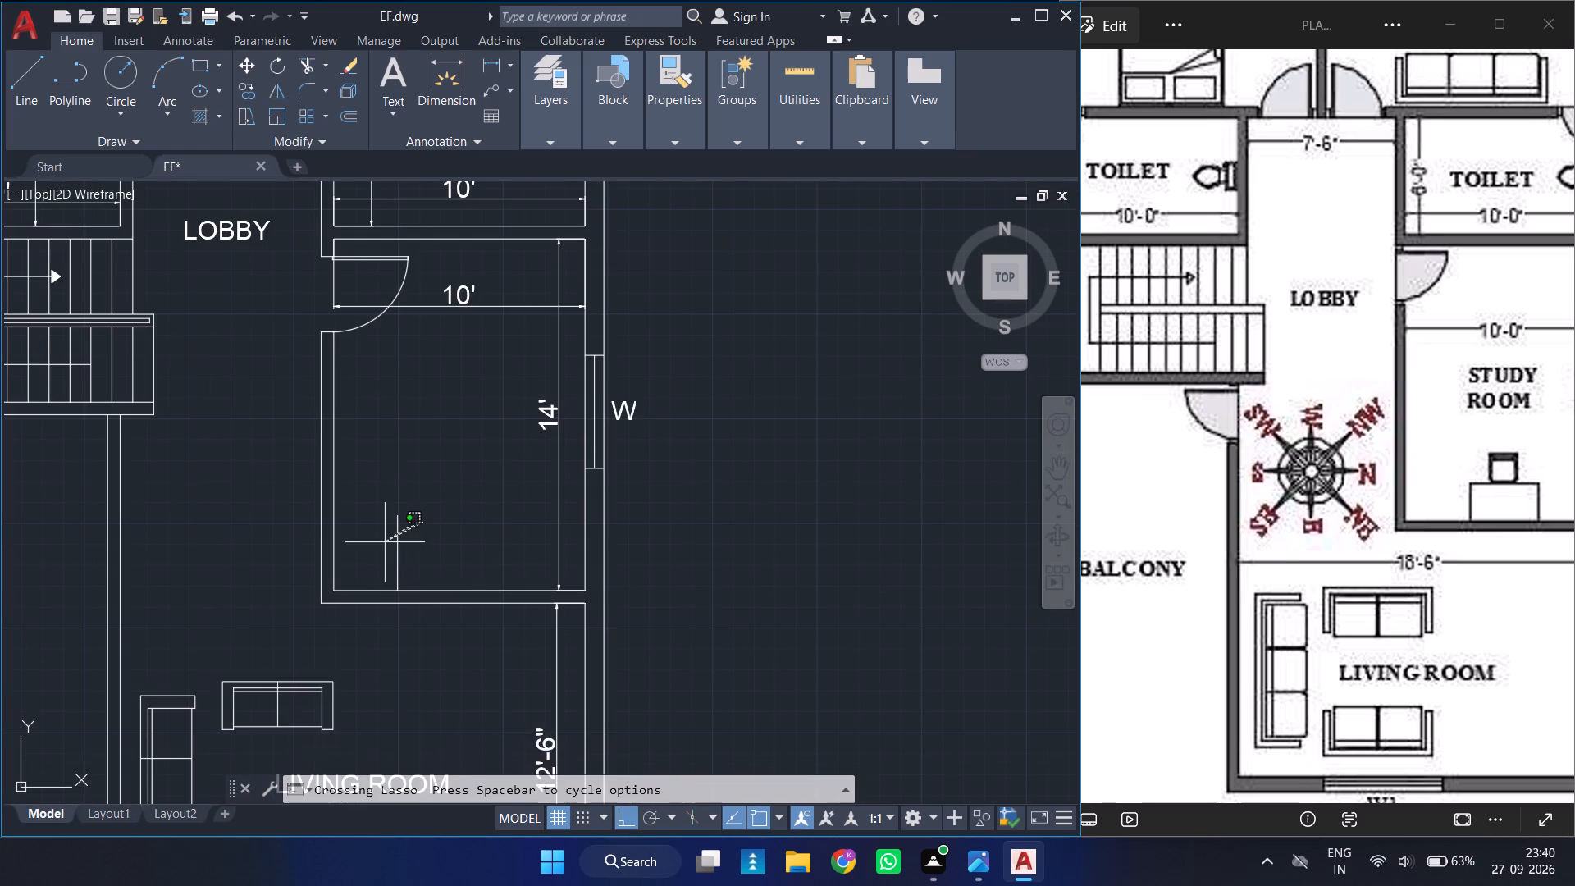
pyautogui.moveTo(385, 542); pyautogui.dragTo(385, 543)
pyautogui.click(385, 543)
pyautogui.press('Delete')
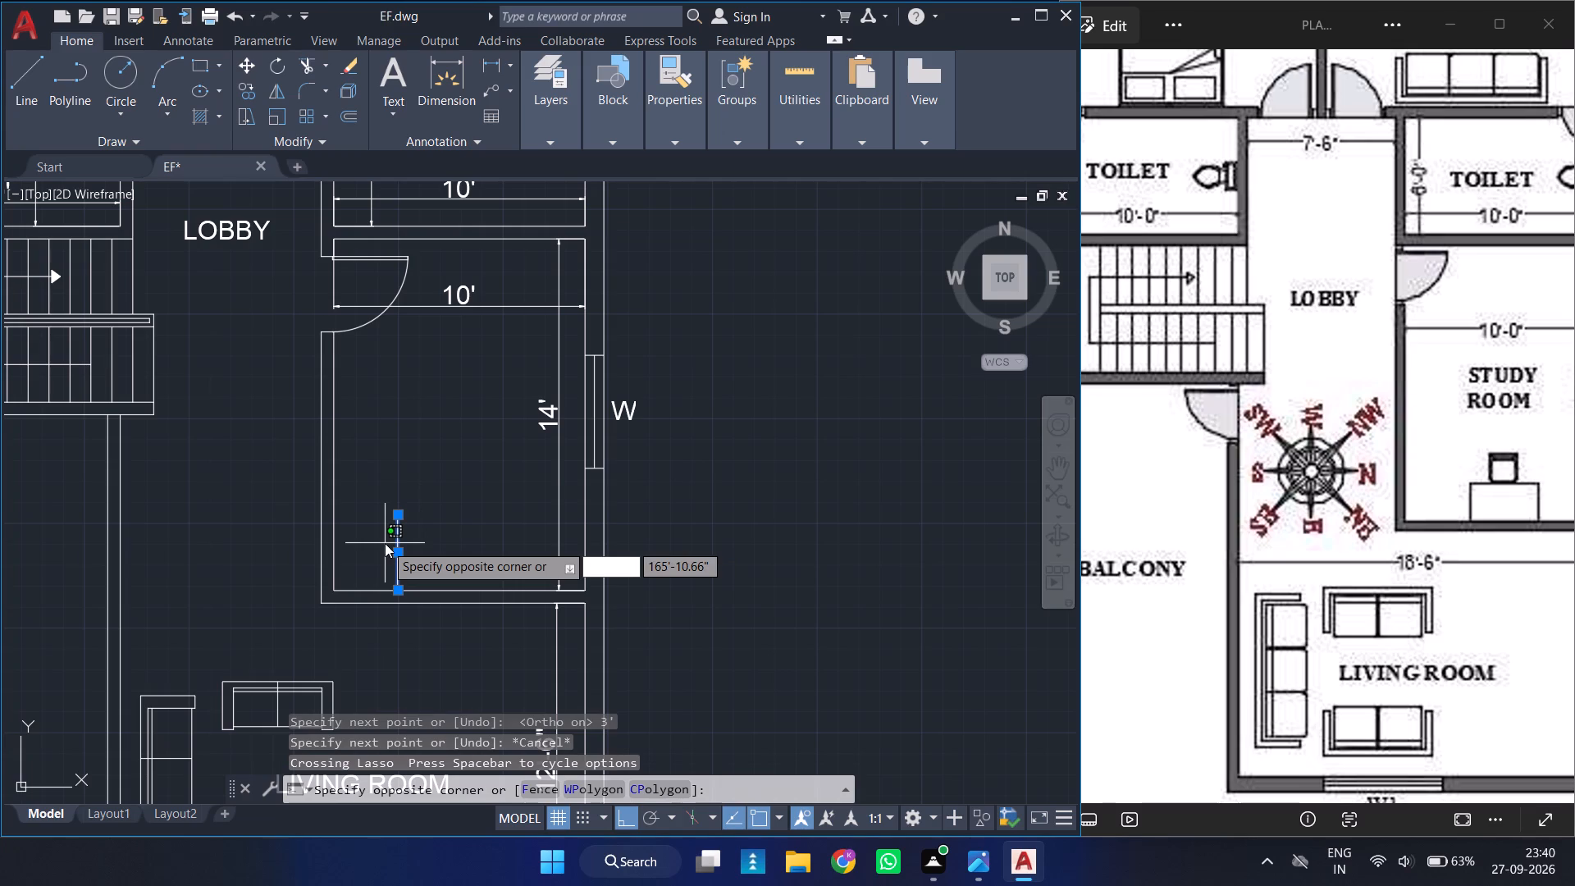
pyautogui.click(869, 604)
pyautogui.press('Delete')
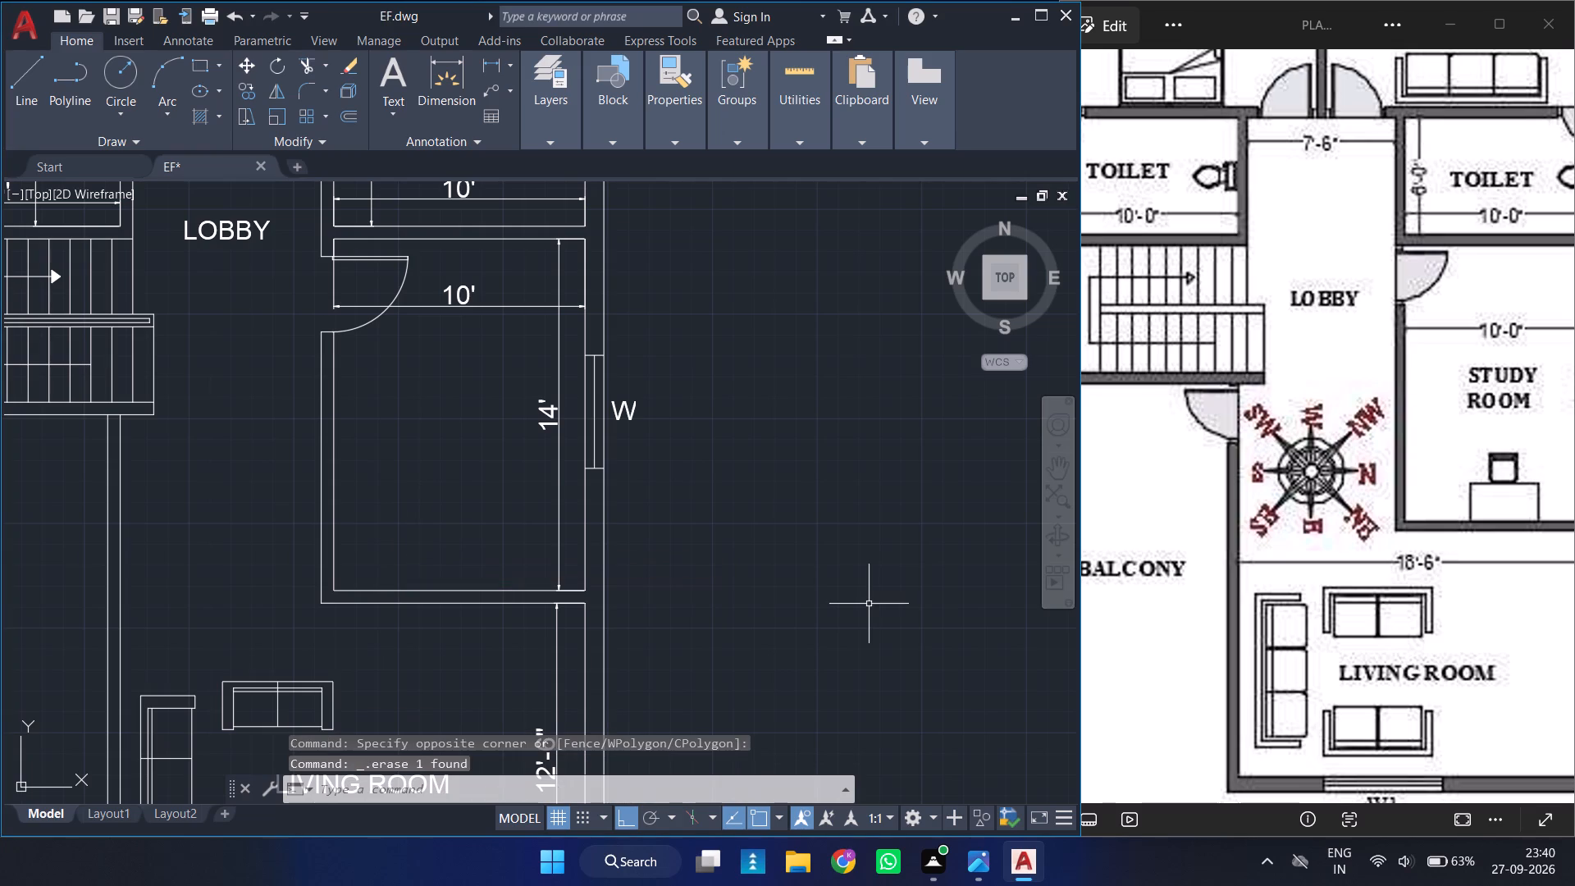
# Draw a desk outline 2' deep and 4' wide against the study room's bottom wall, using lines.
pyautogui.press('l')
pyautogui.press('Return')
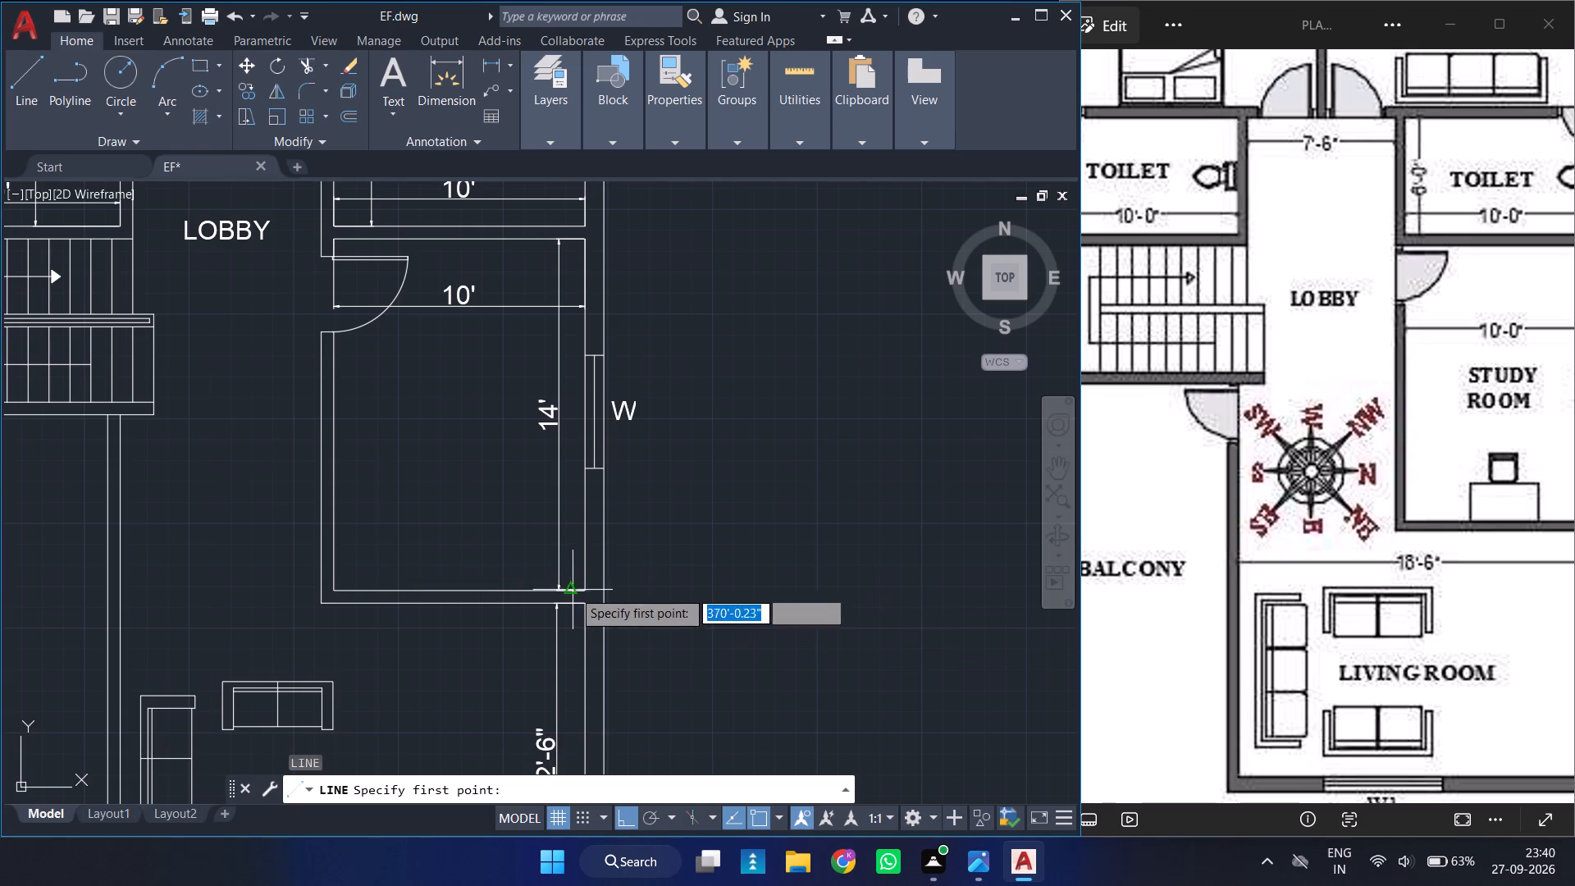
pyautogui.click(399, 591)
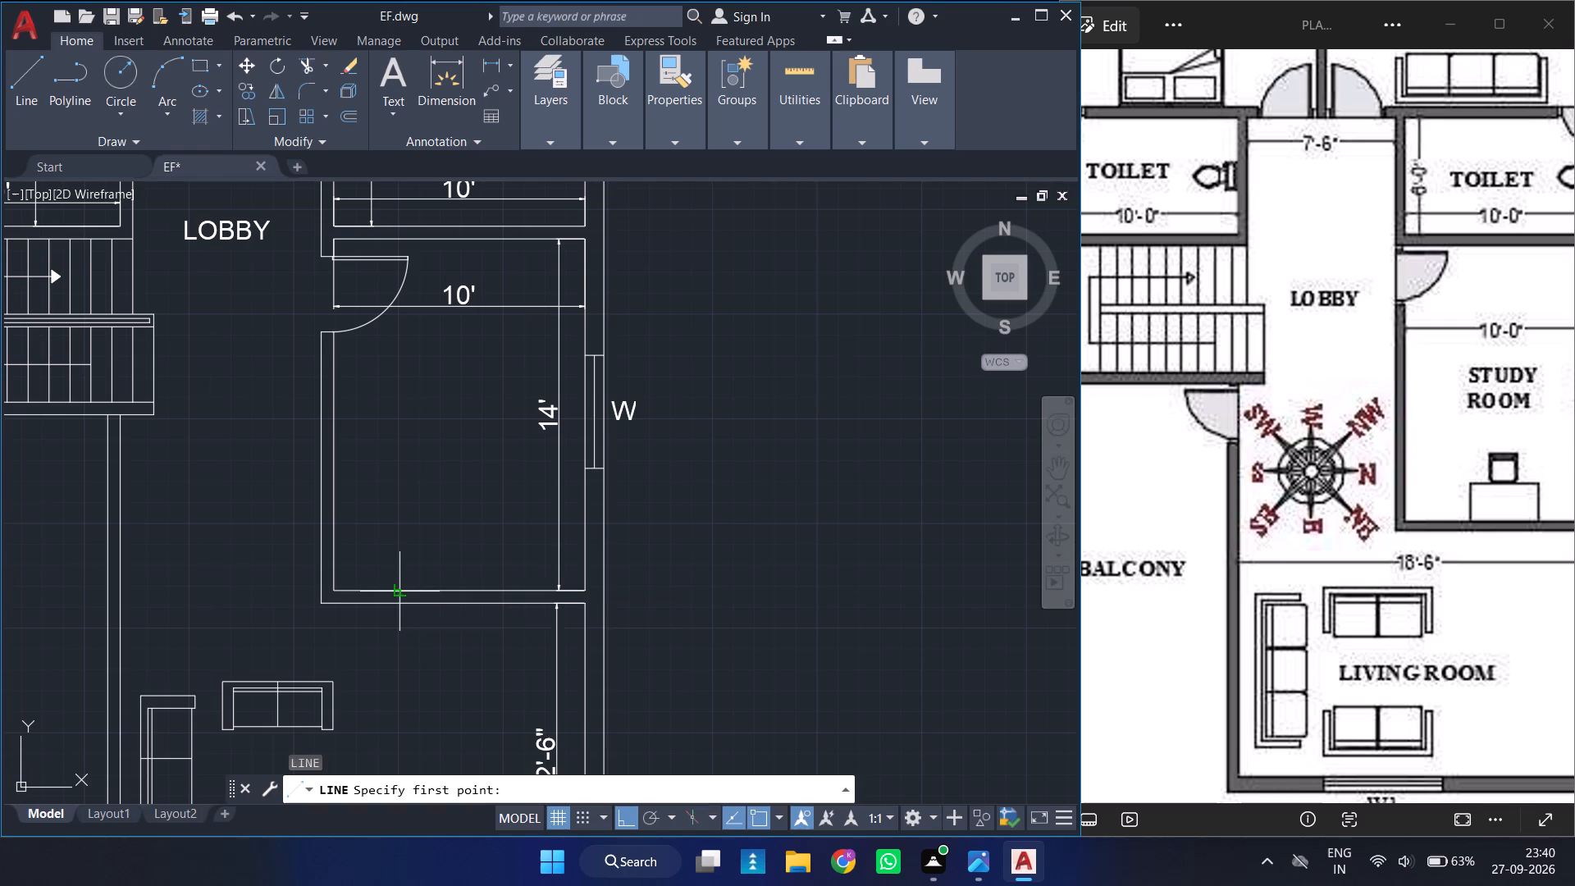
pyautogui.write("2'")
pyautogui.press('Return')
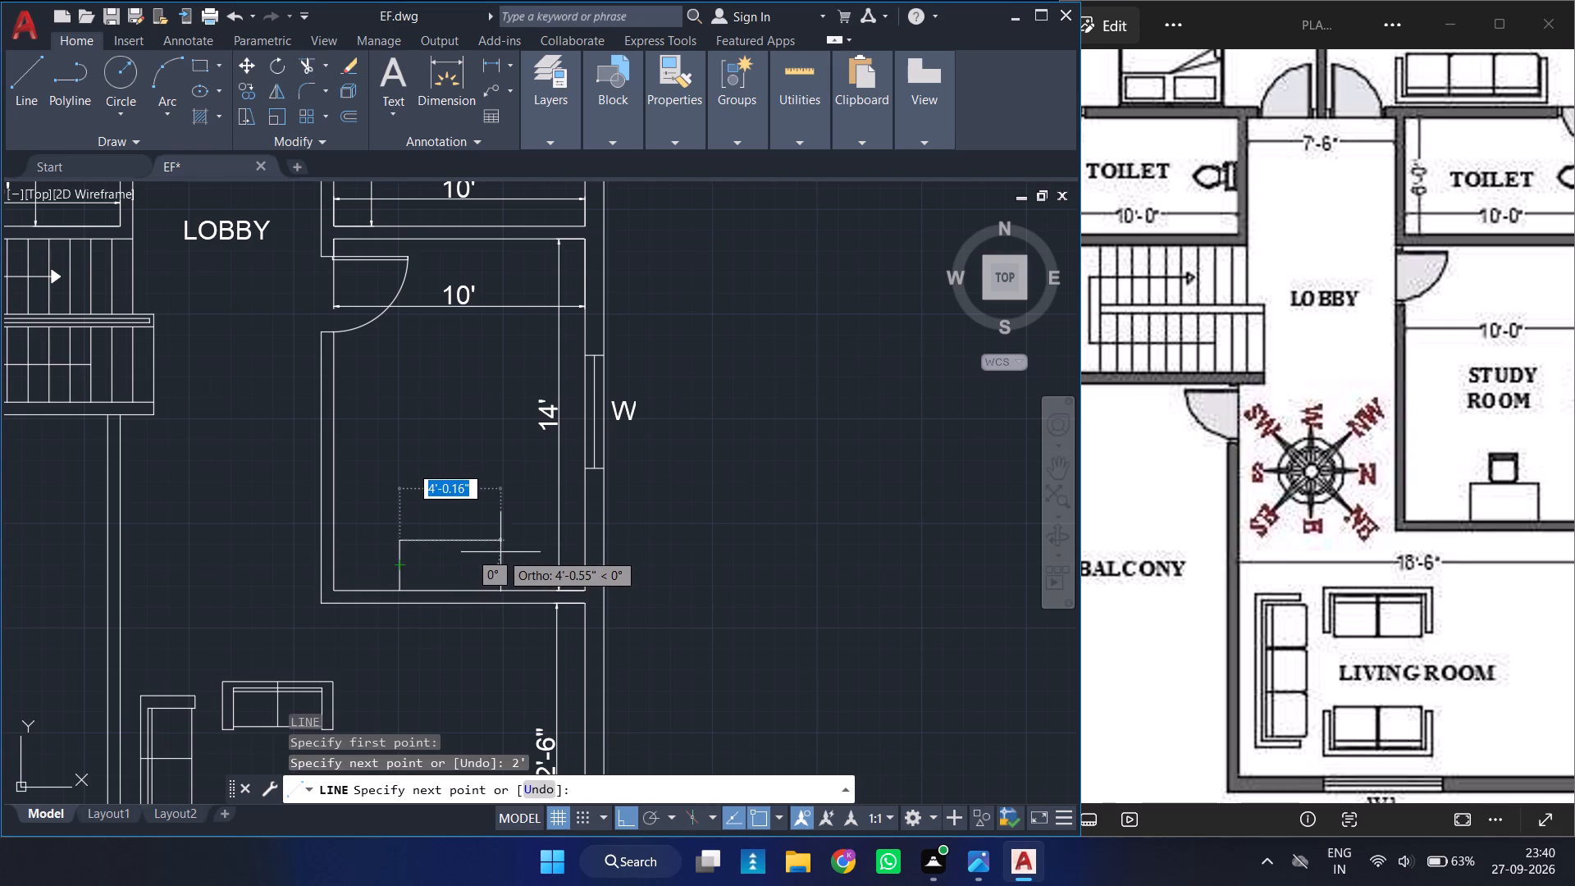
pyautogui.write("4'")
pyautogui.press('Return')
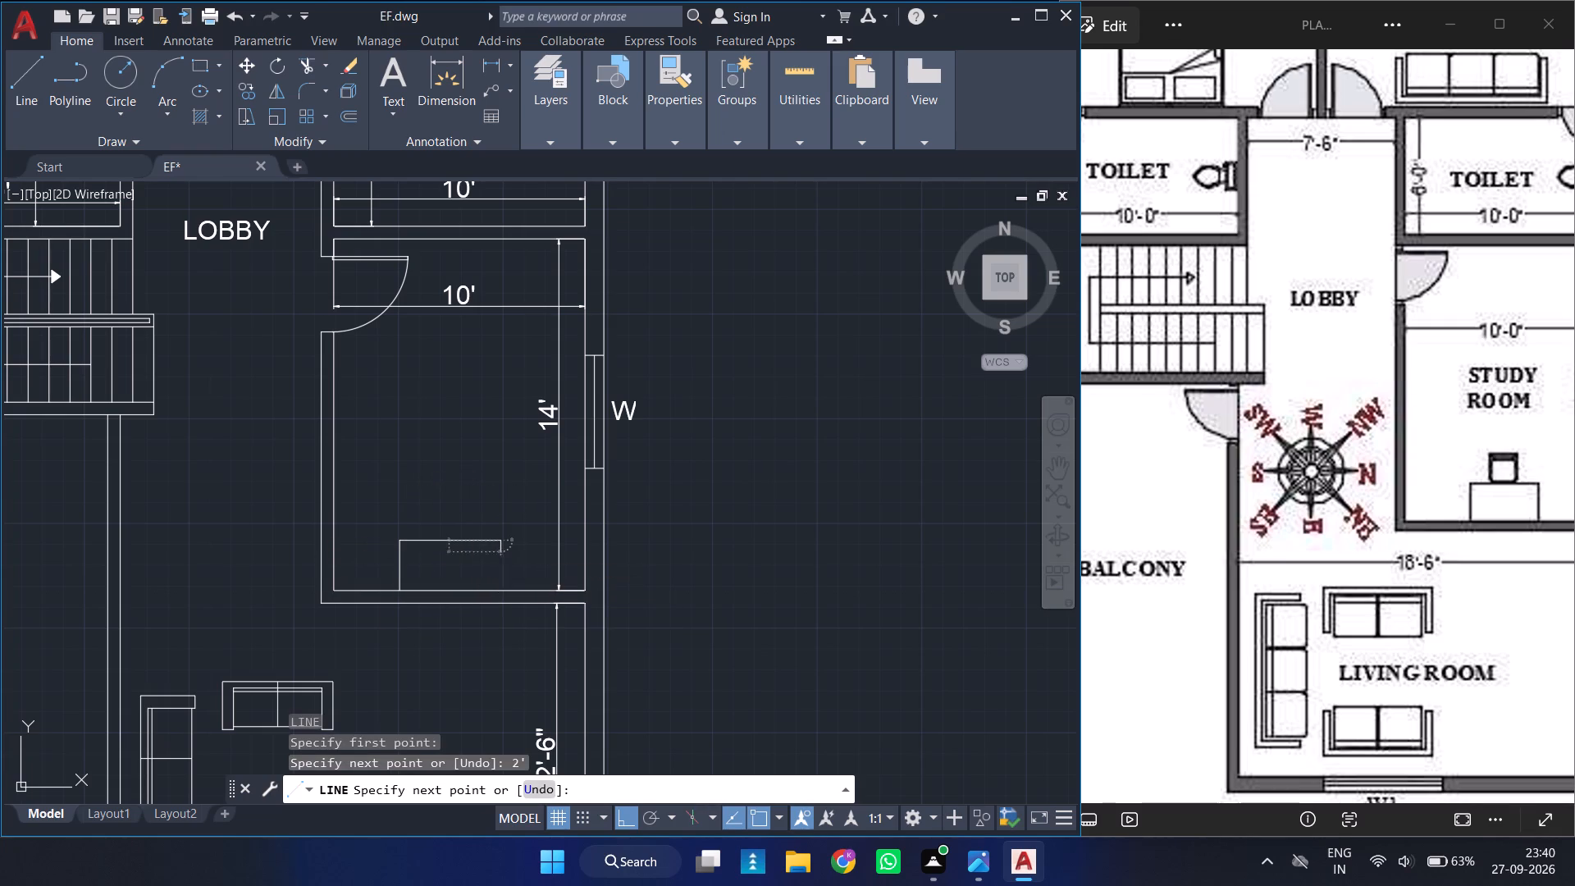
pyautogui.click(500, 591)
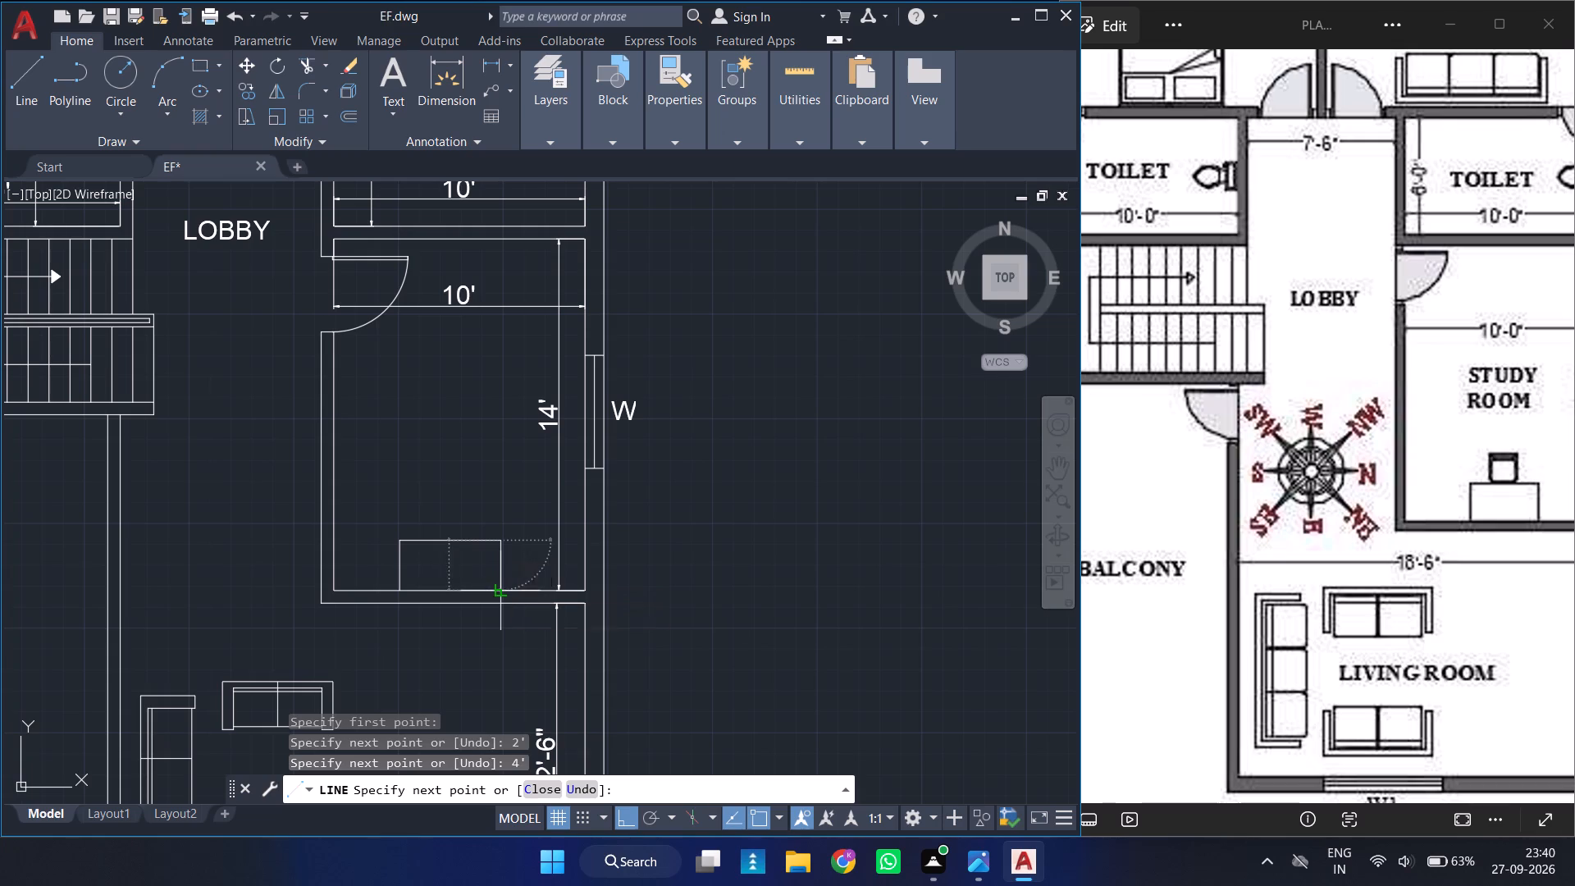
pyautogui.press('Return')
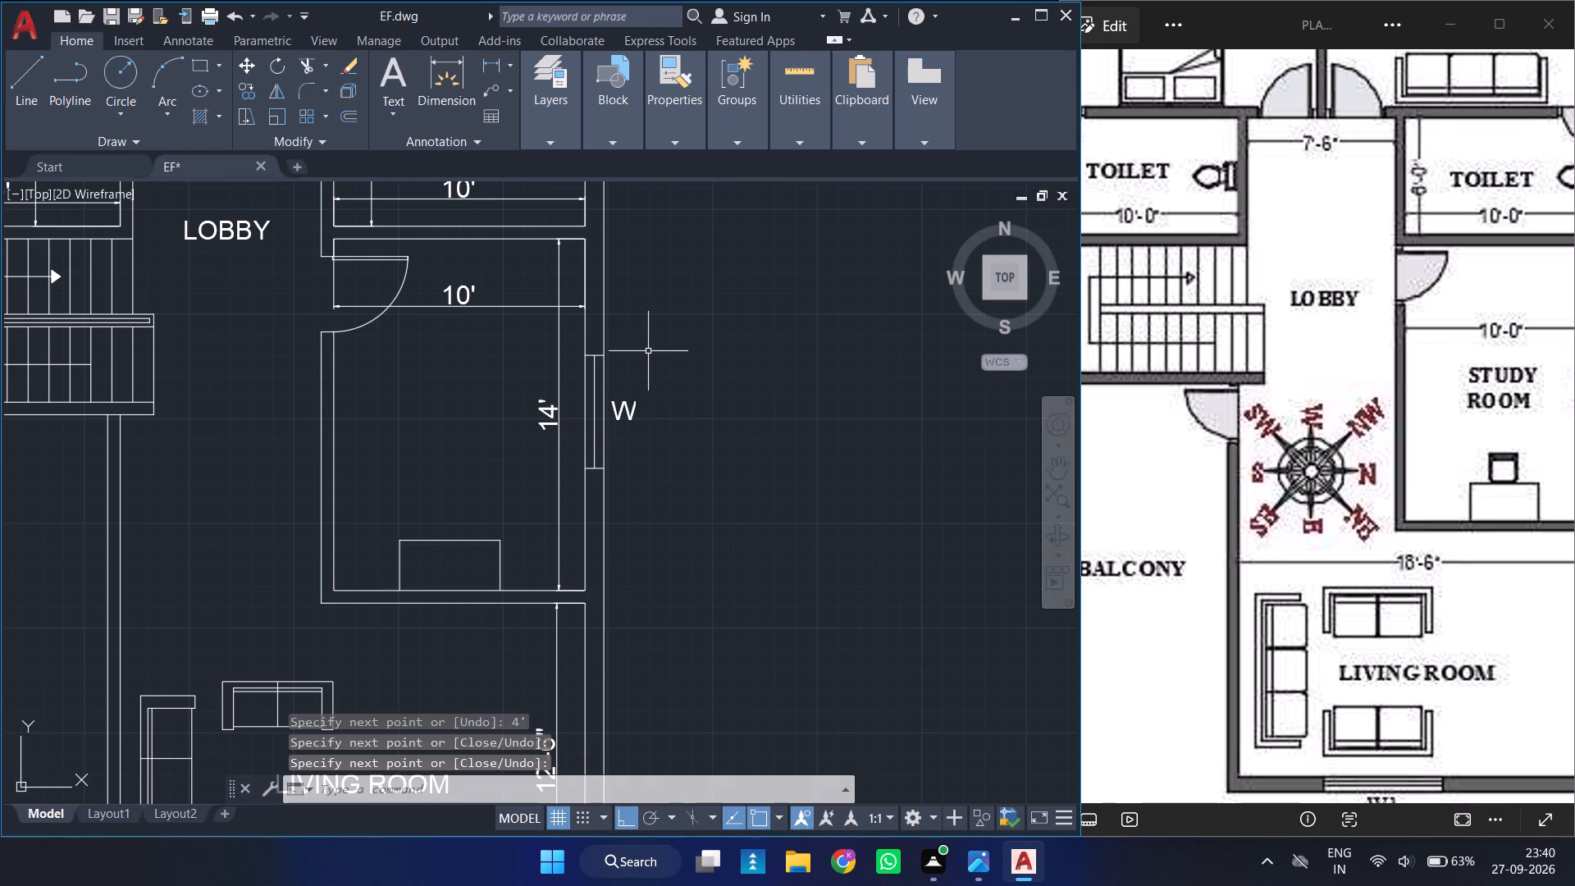
# Insert the Chair - Desk block from DesignCenter's Home - Space Planner blocks into the lobby beside the study room.
pyautogui.hotkey('ctrl', '2')
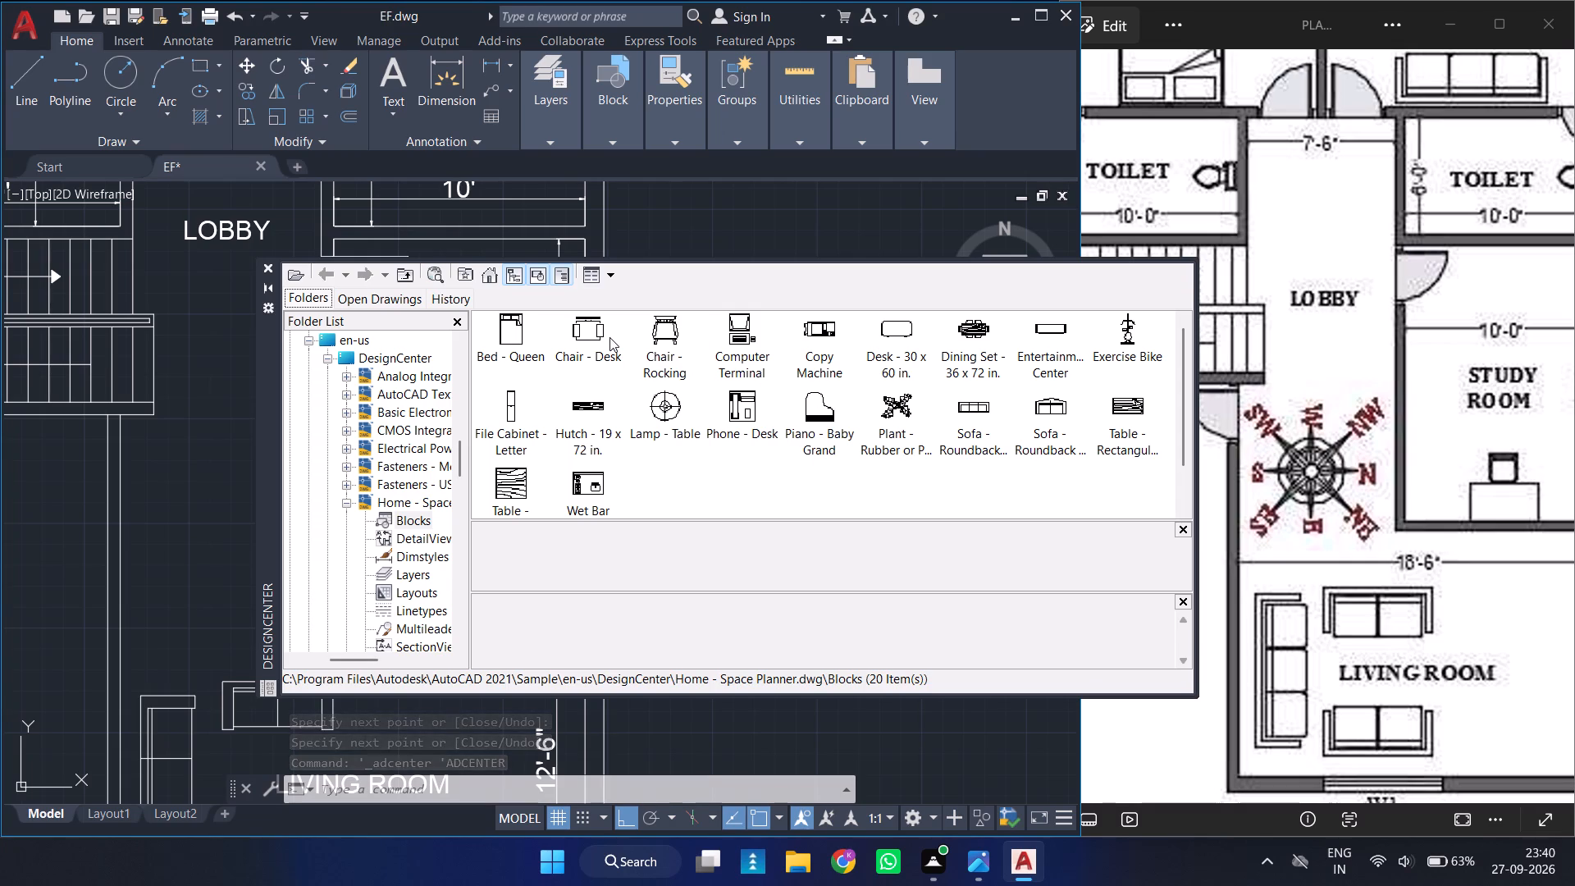
pyautogui.moveTo(609, 337); pyautogui.dragTo(216, 465)
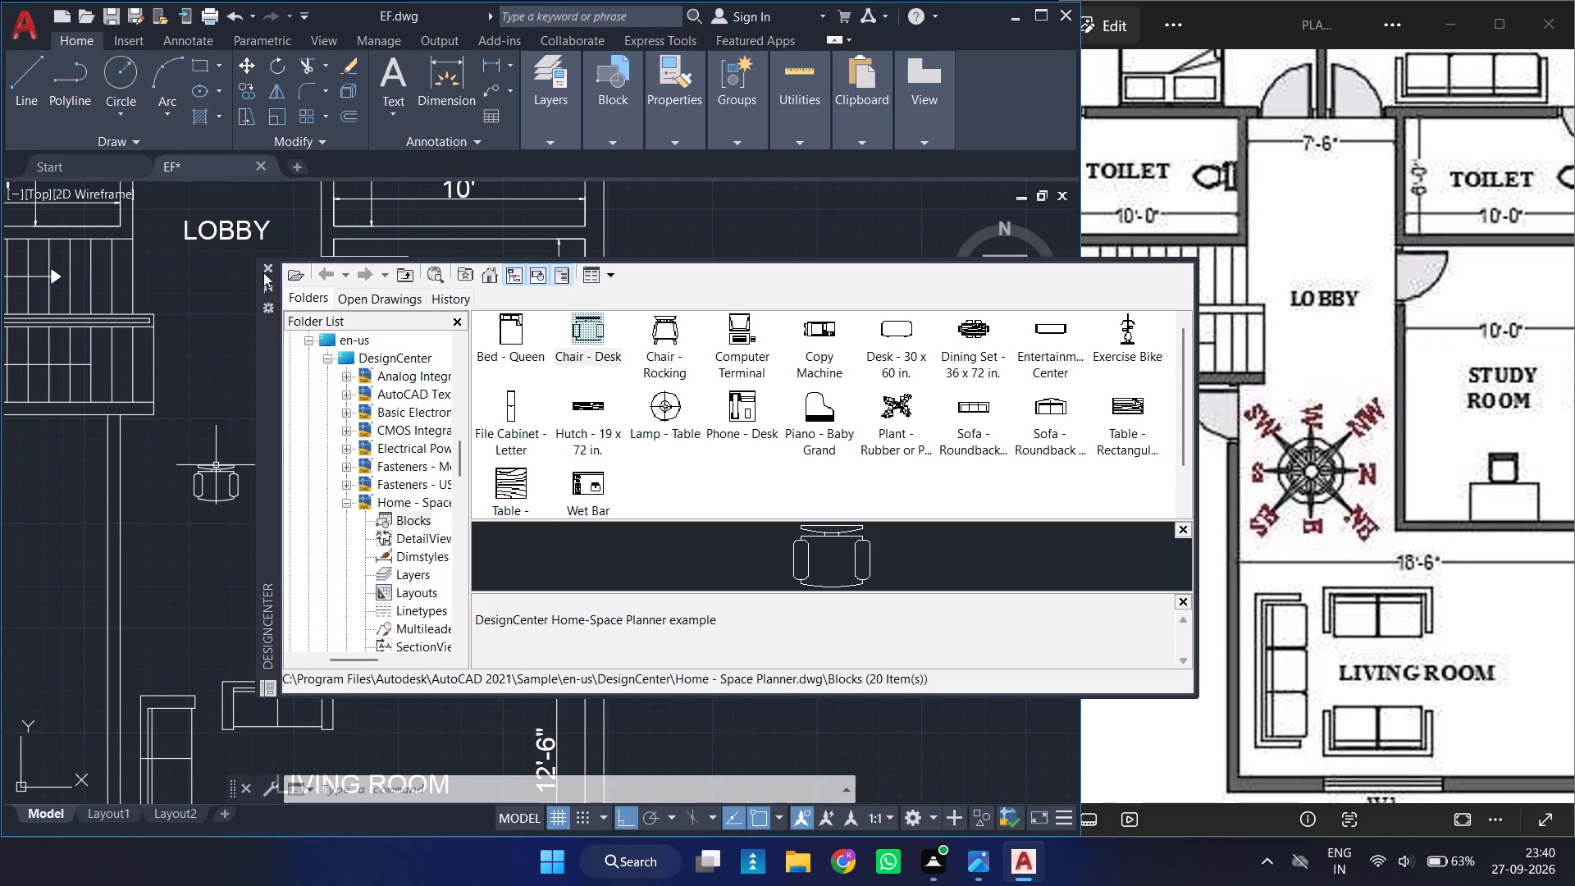
pyautogui.click(267, 261)
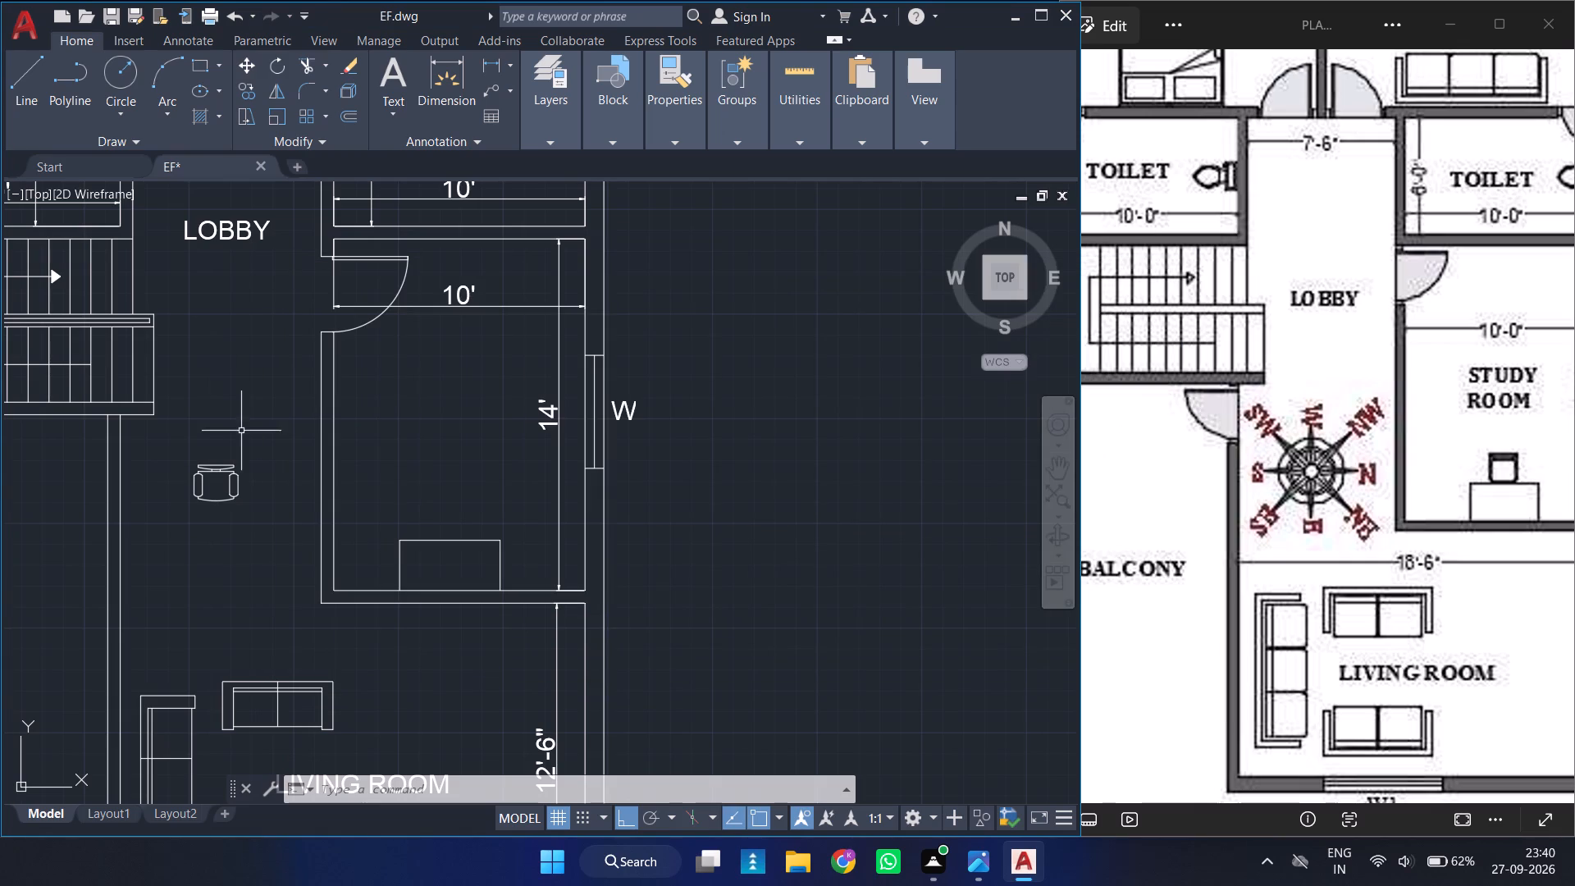
# Move the desk chair into the study room, centred just above the desk.
pyautogui.click(228, 477)
pyautogui.click(210, 463)
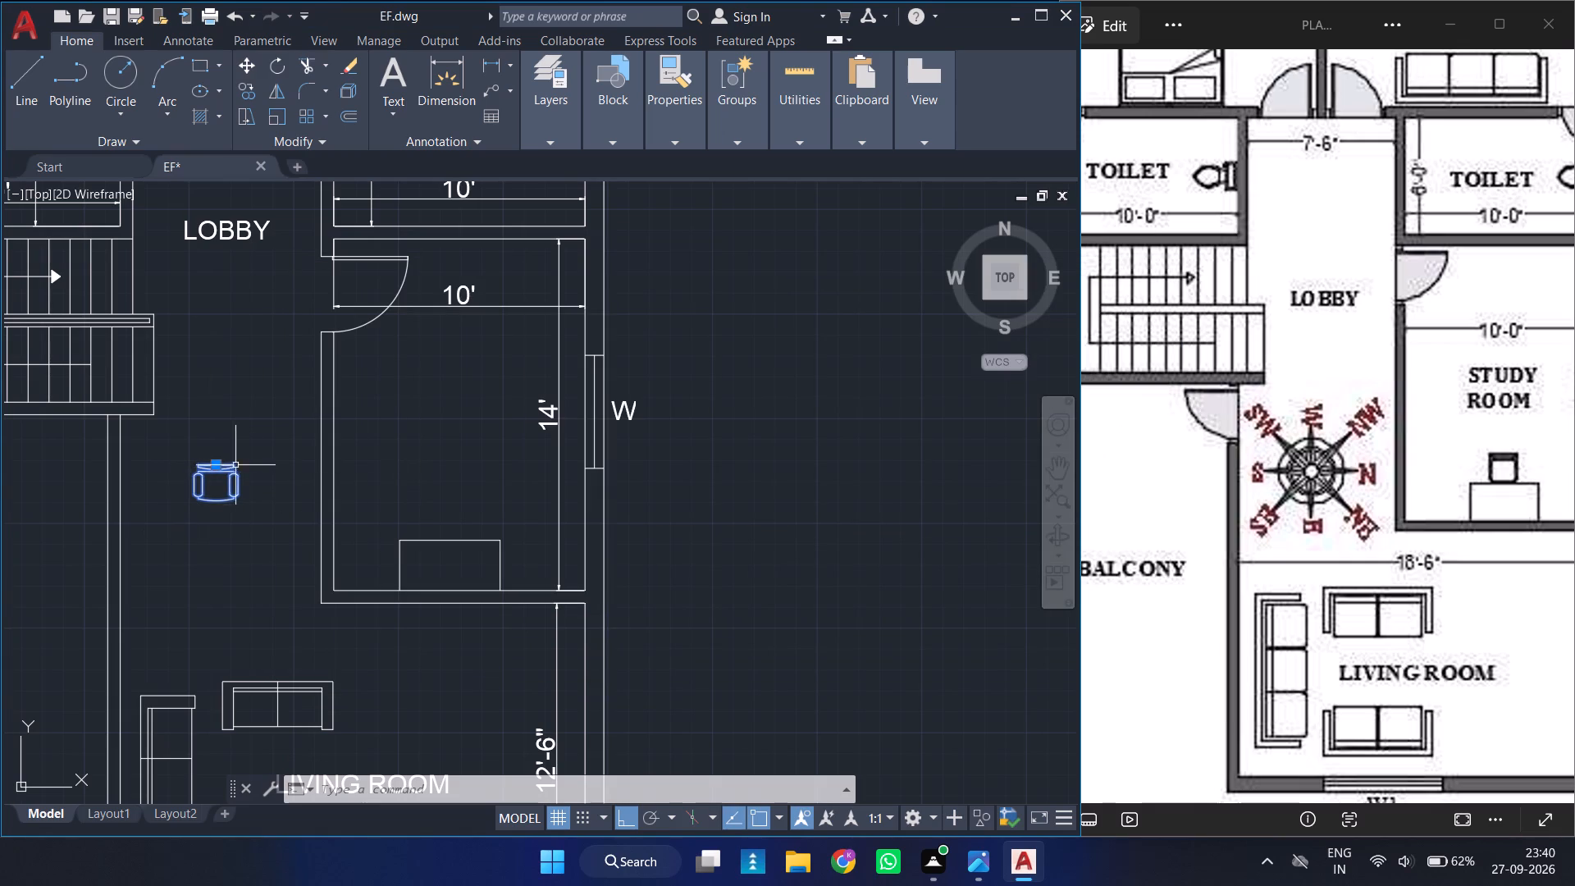
pyautogui.click(218, 464)
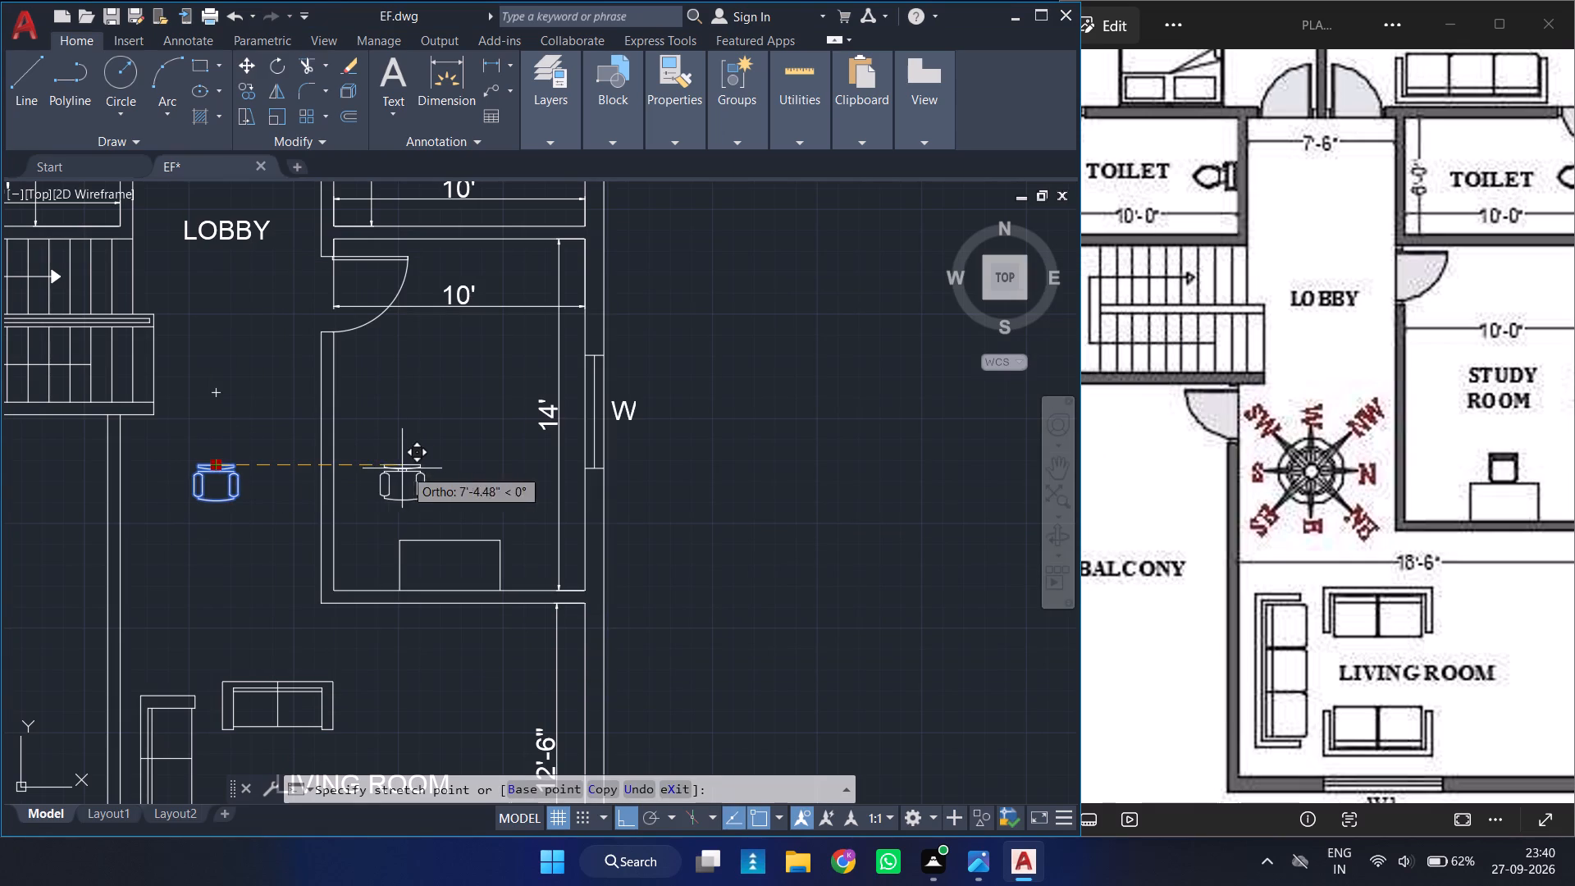
pyautogui.click(446, 481)
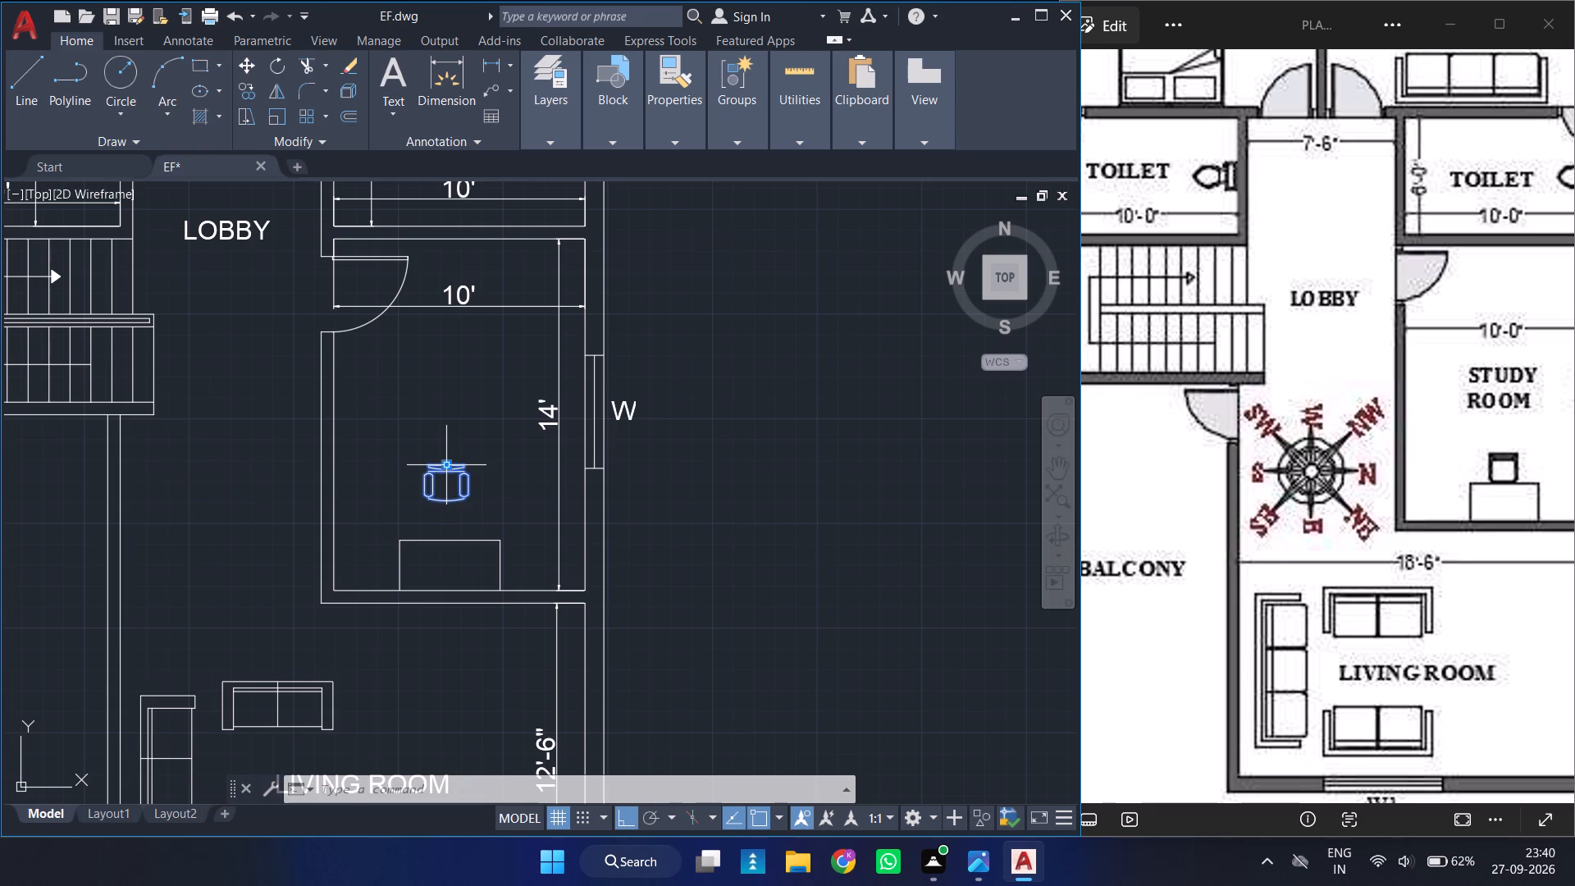
pyautogui.click(443, 462)
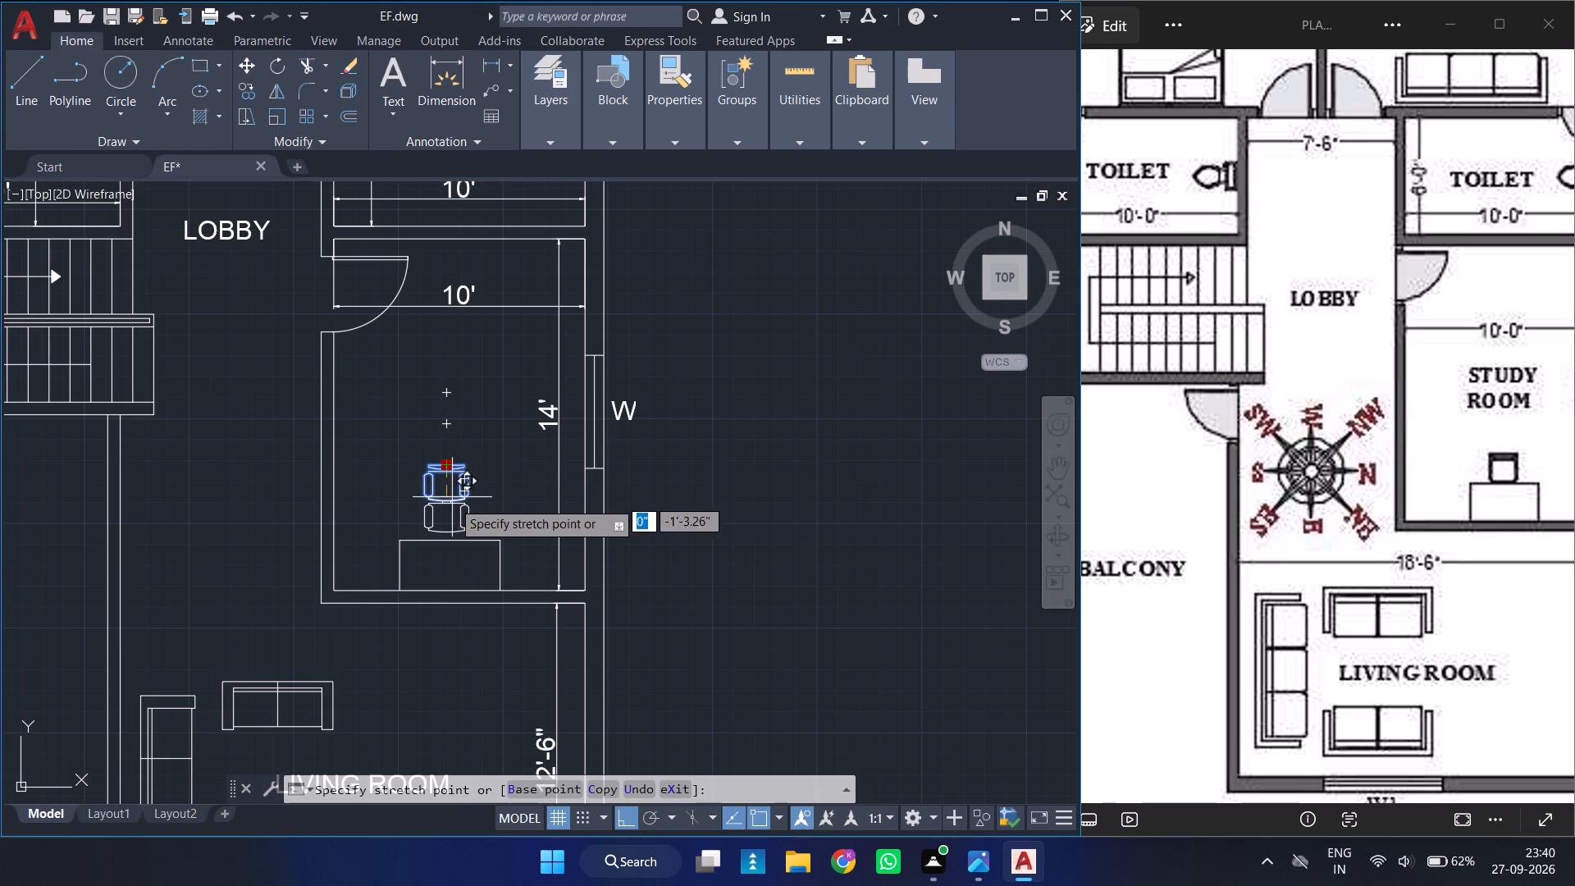
pyautogui.keyDown('ctrl'); pyautogui.scroll(2, 450, 504); pyautogui.keyUp('ctrl')
pyautogui.click(450, 504)
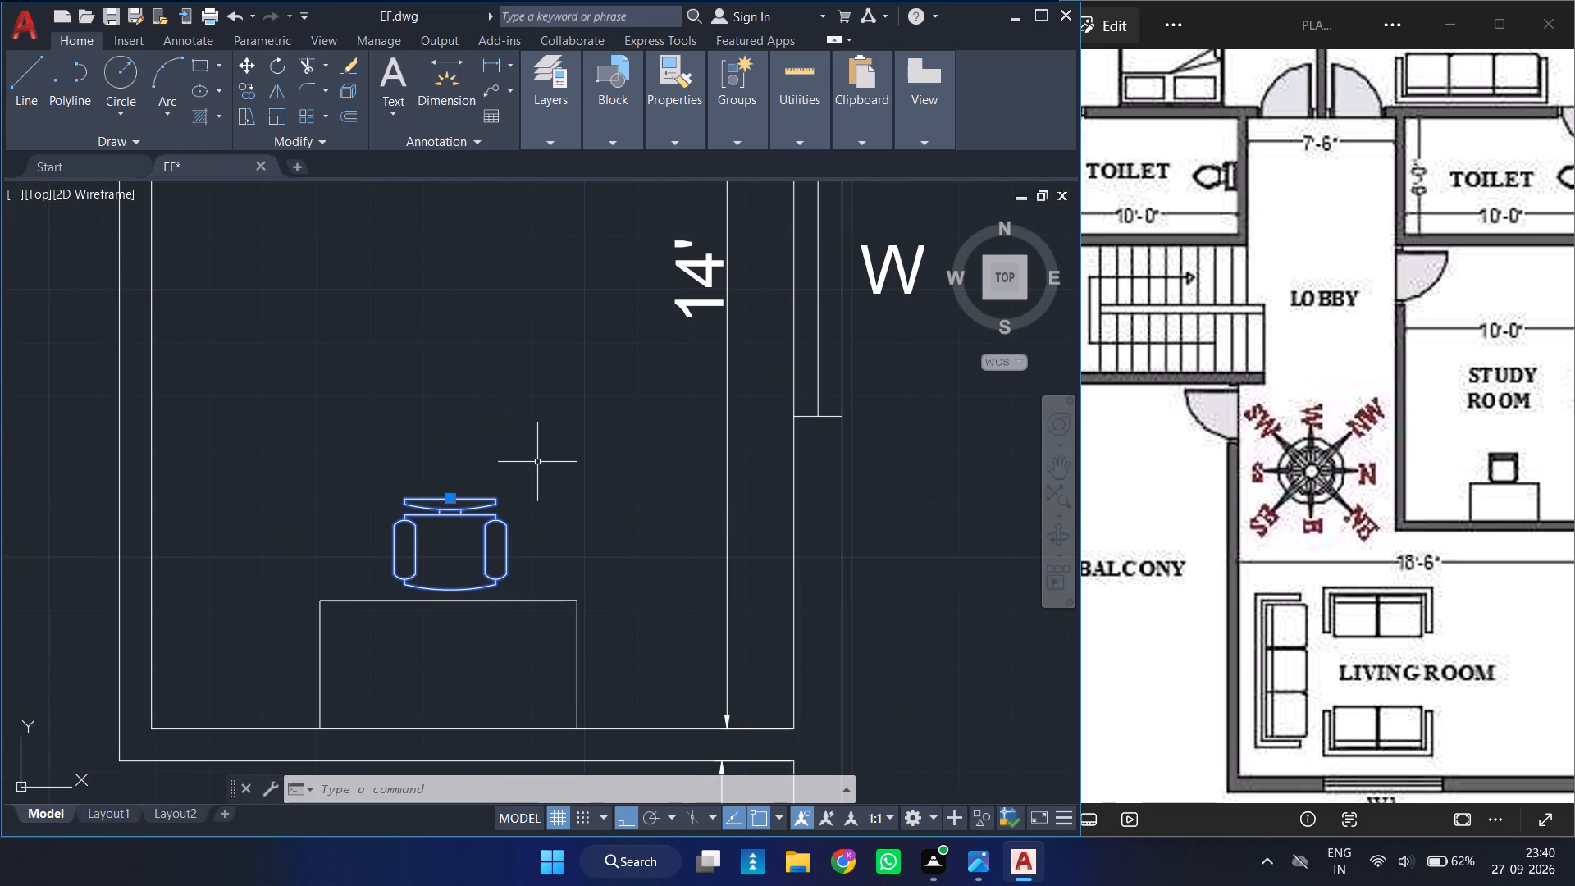
pyautogui.press('Escape')
# Add a horizontal linear dimension across the first floor living room's full inner width, just above the sofas.
pyautogui.keyDown('ctrl'); pyautogui.scroll(-3, 537, 462); pyautogui.keyUp('ctrl')
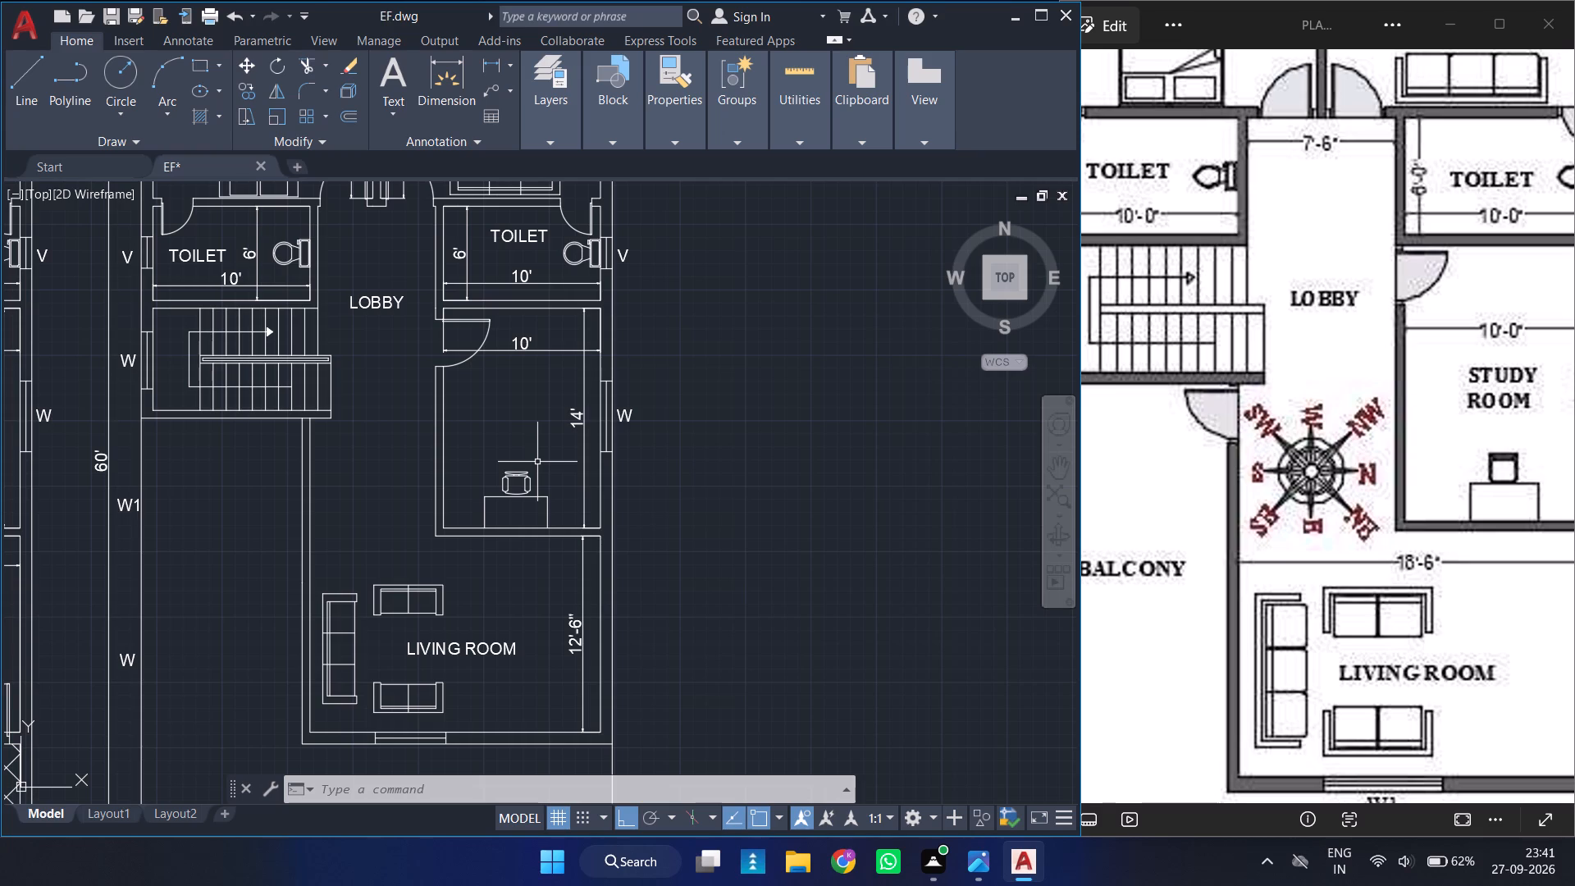
pyautogui.click(485, 69)
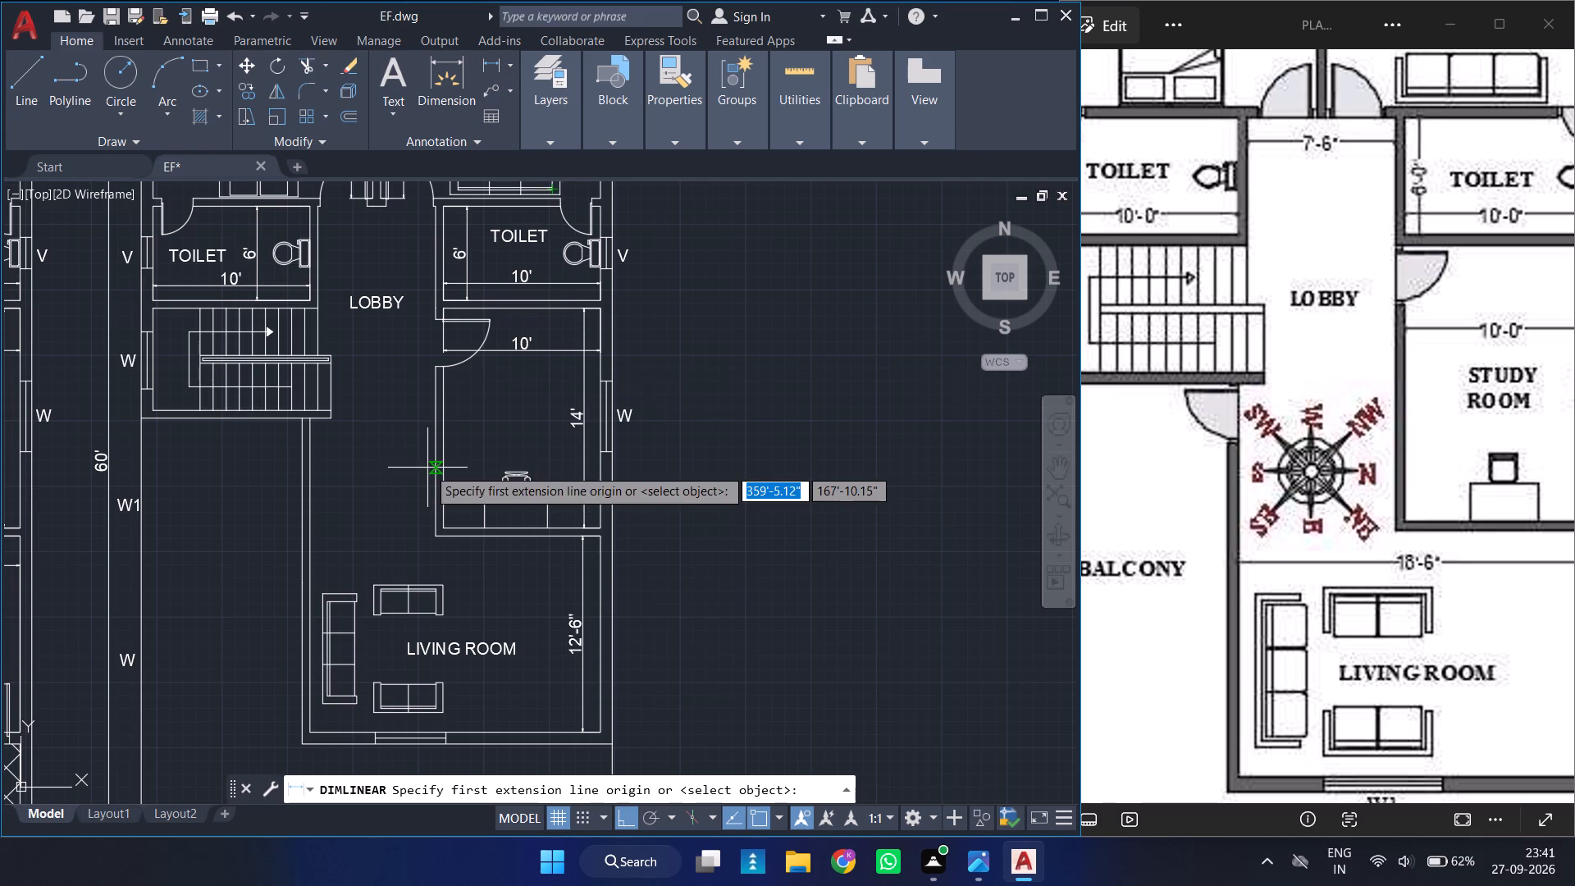
pyautogui.click(597, 537)
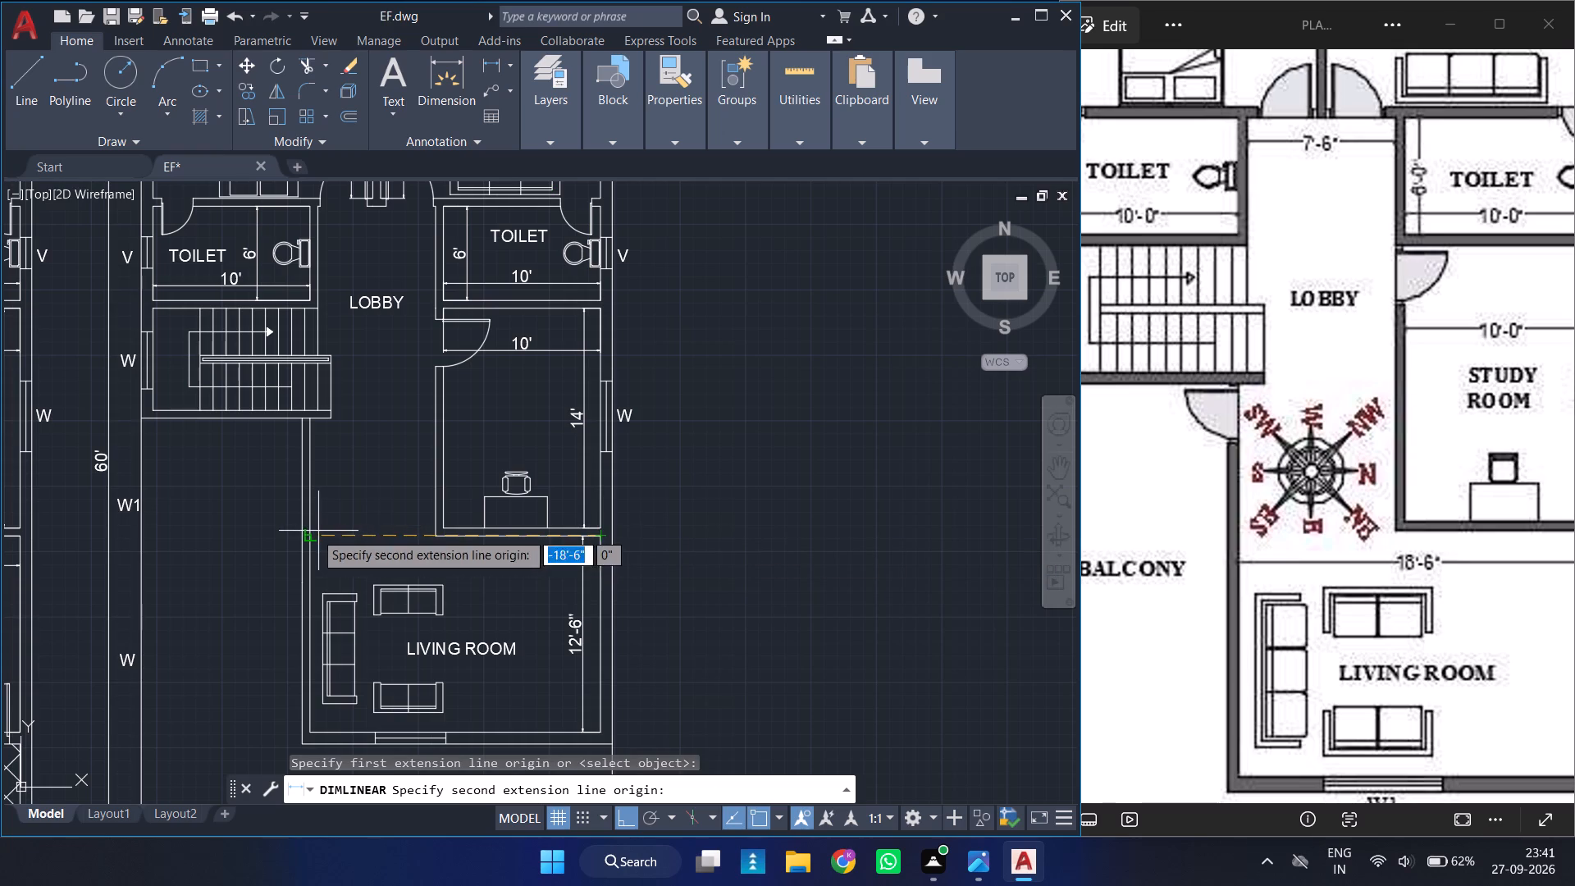
pyautogui.click(307, 534)
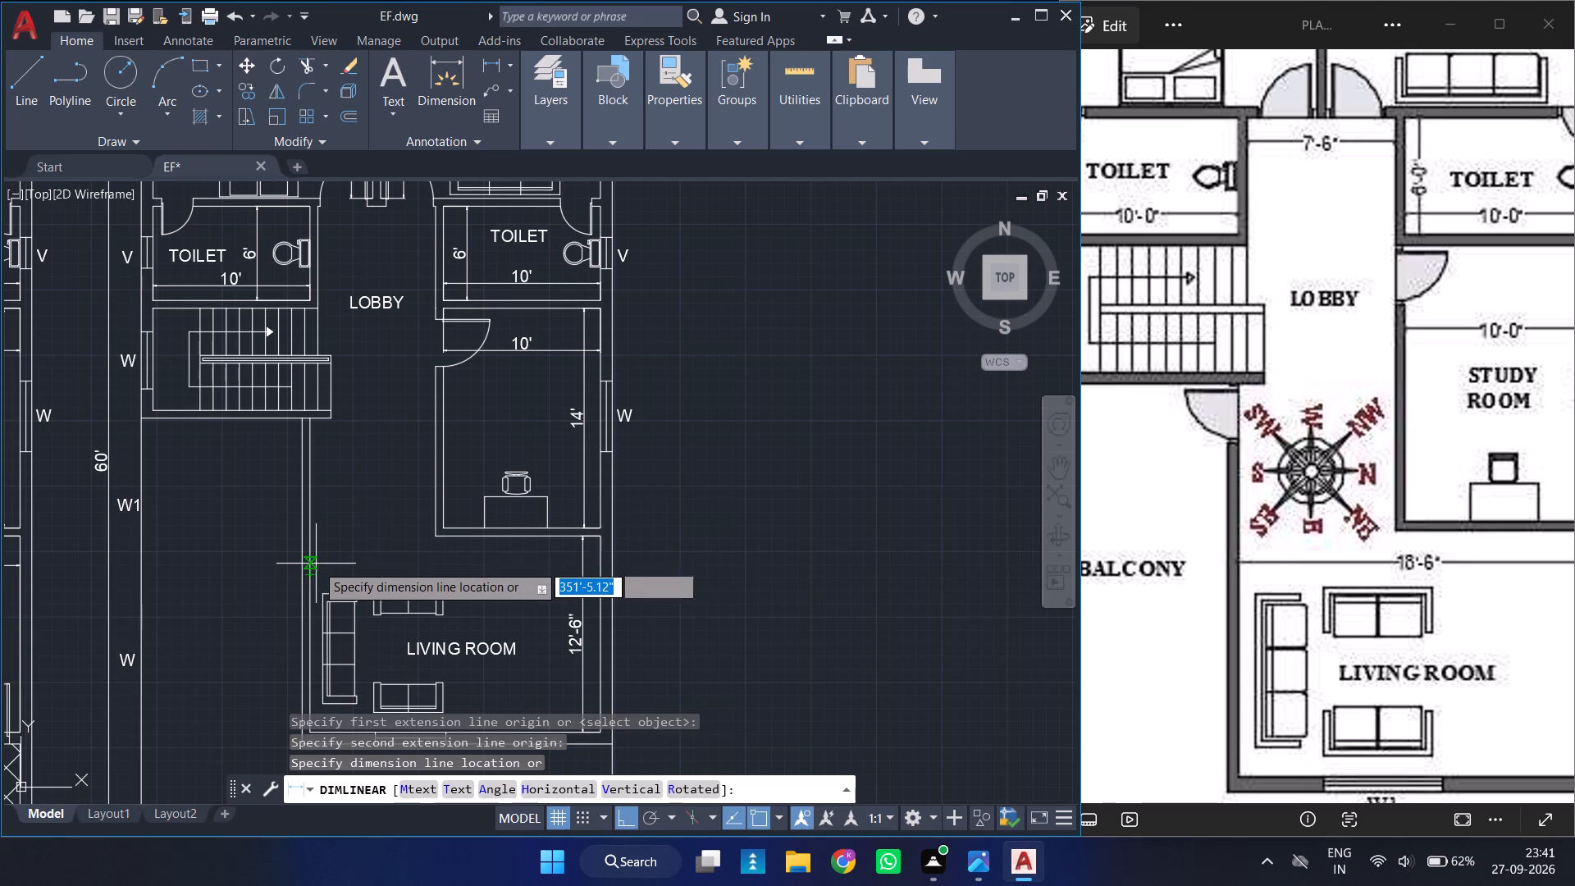
pyautogui.click(316, 563)
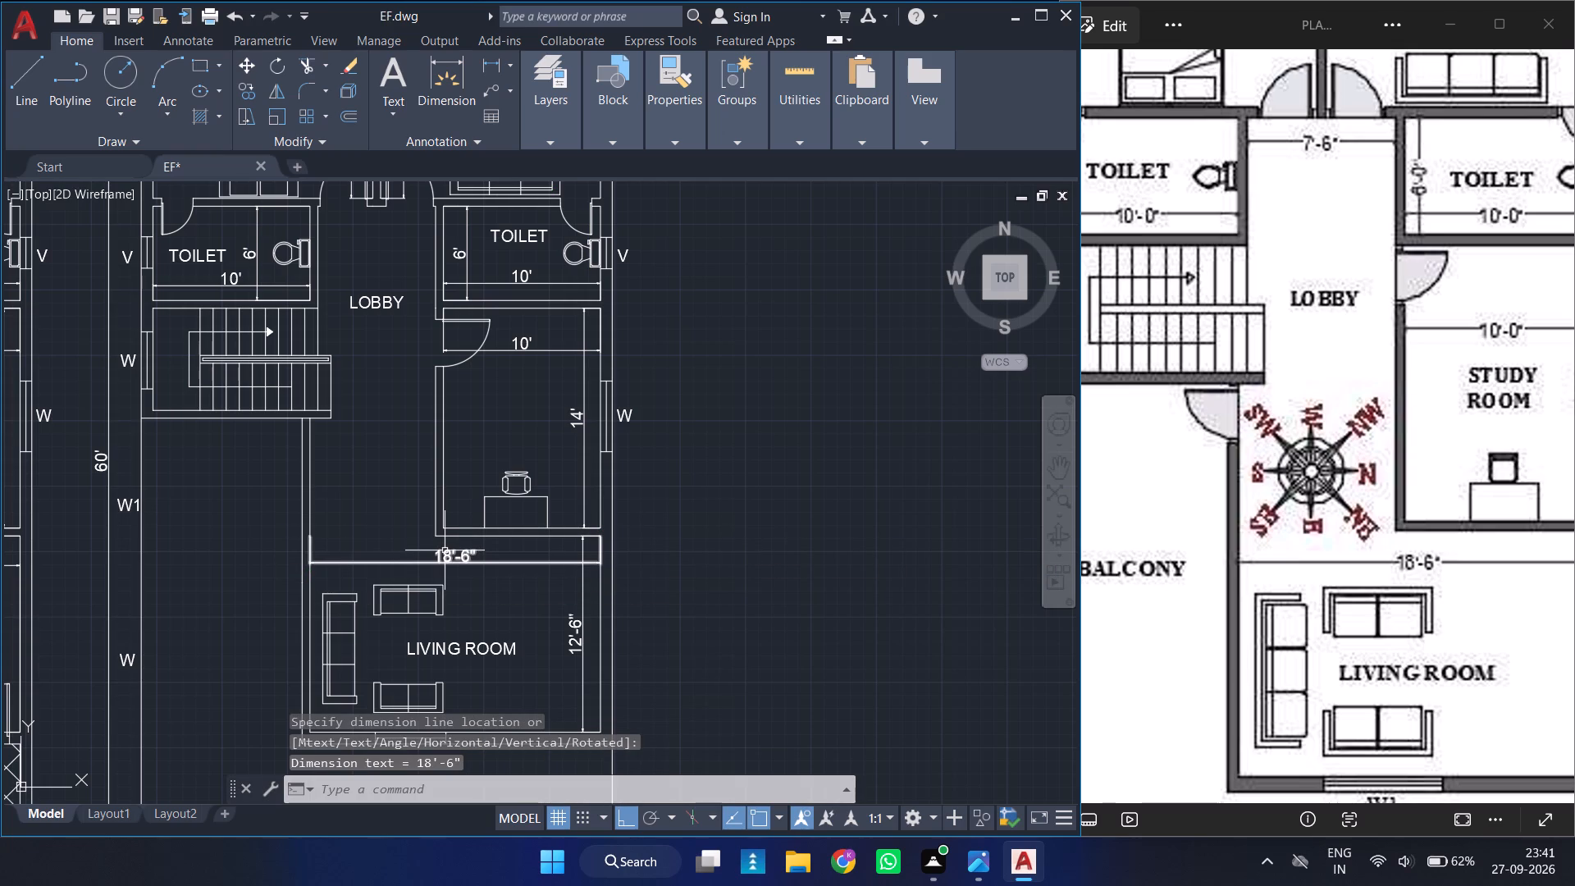
# Mirror the study room door across its wall's lobby-side line, keeping the original door.
pyautogui.click(485, 343)
pyautogui.write('MI')
pyautogui.press('Return')
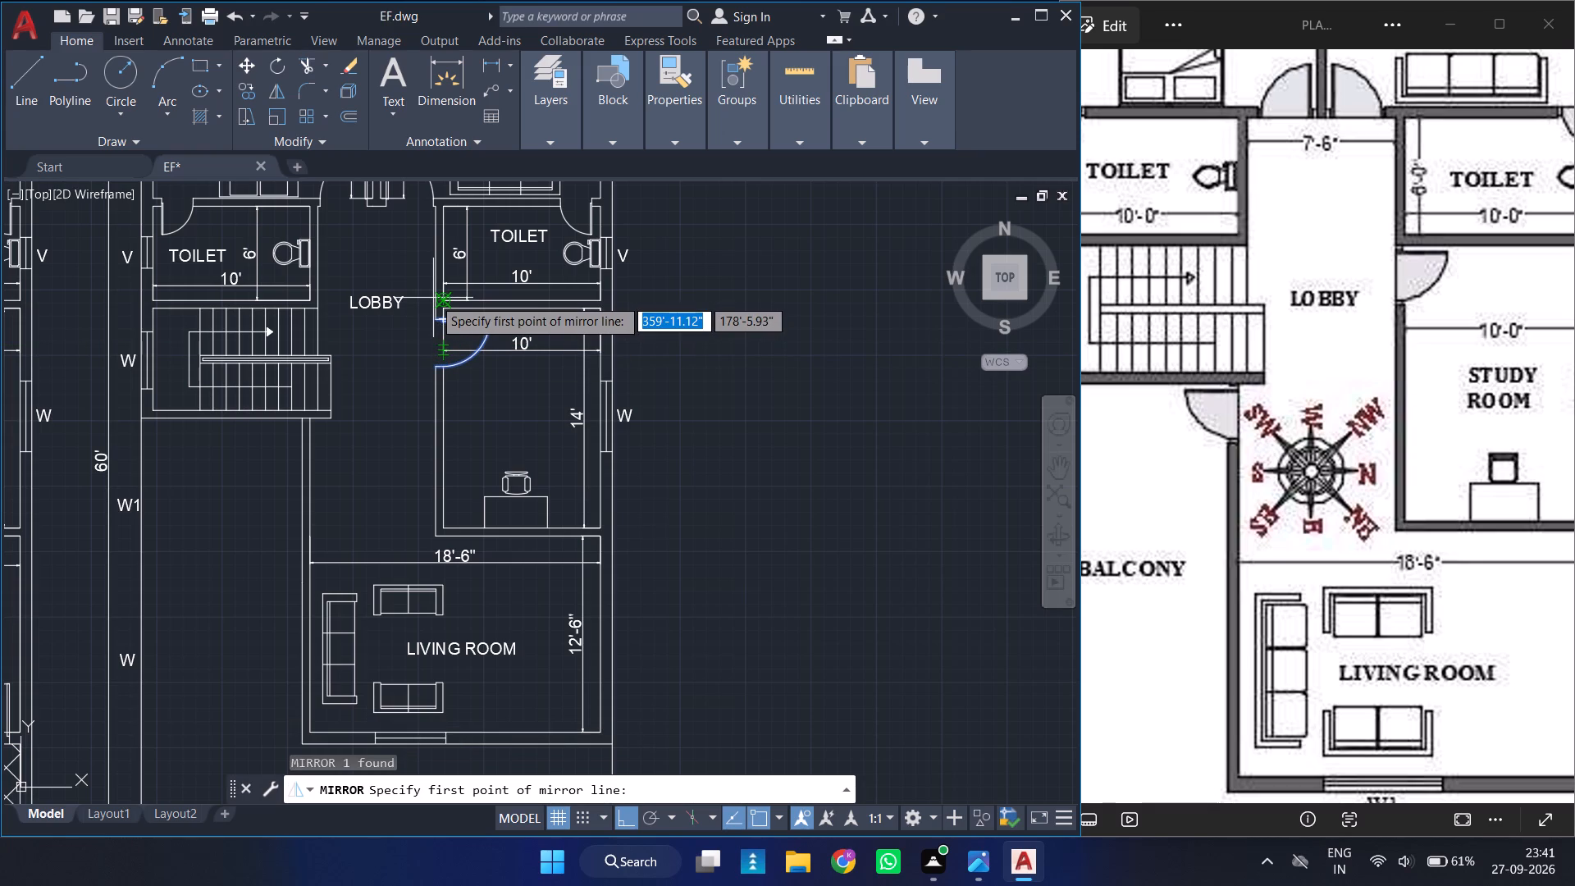
pyautogui.keyDown('ctrl'); pyautogui.scroll(1, 433, 298); pyautogui.keyUp('ctrl')
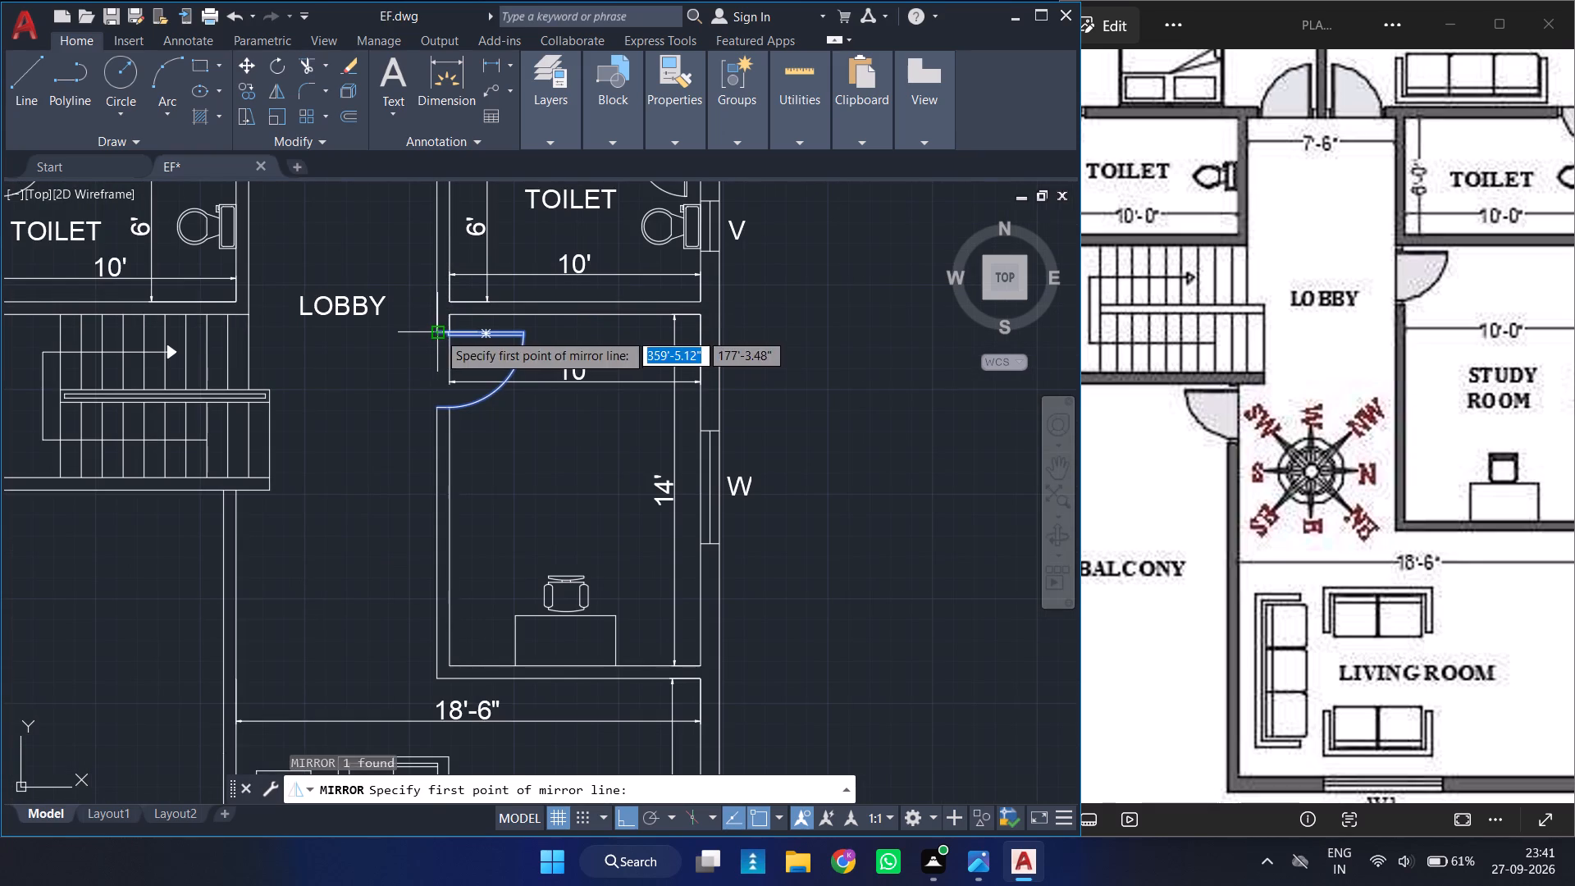
pyautogui.click(438, 332)
pyautogui.click(435, 410)
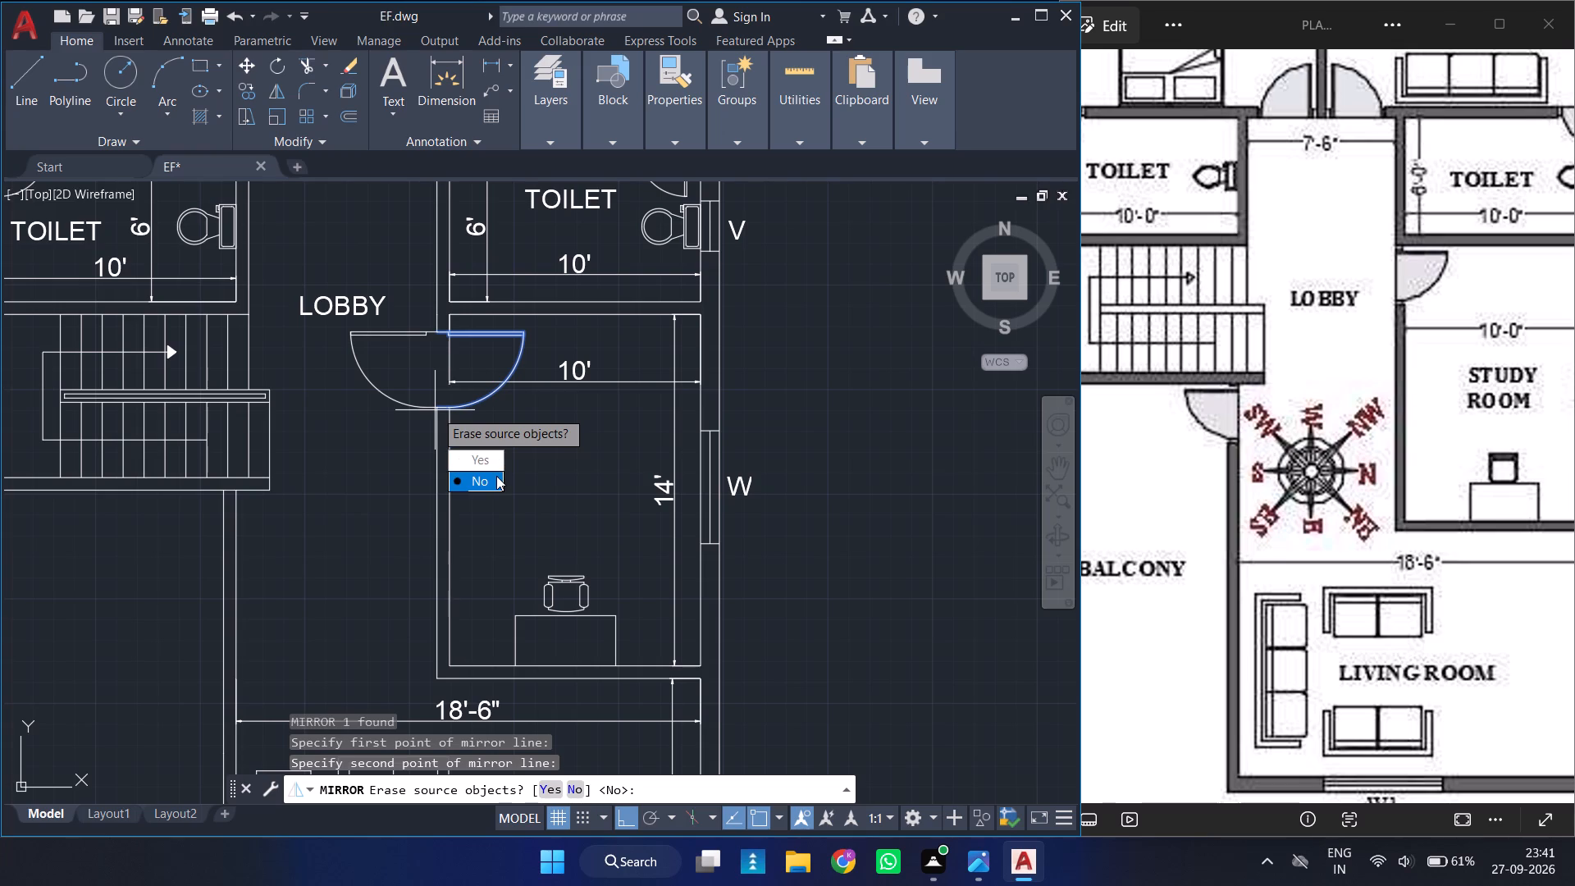
pyautogui.moveTo(496, 476); pyautogui.dragTo(435, 410)
# Move the mirrored door copy to the lobby's balcony-side wall, just below the staircase, with Ortho off.
pyautogui.click(418, 329)
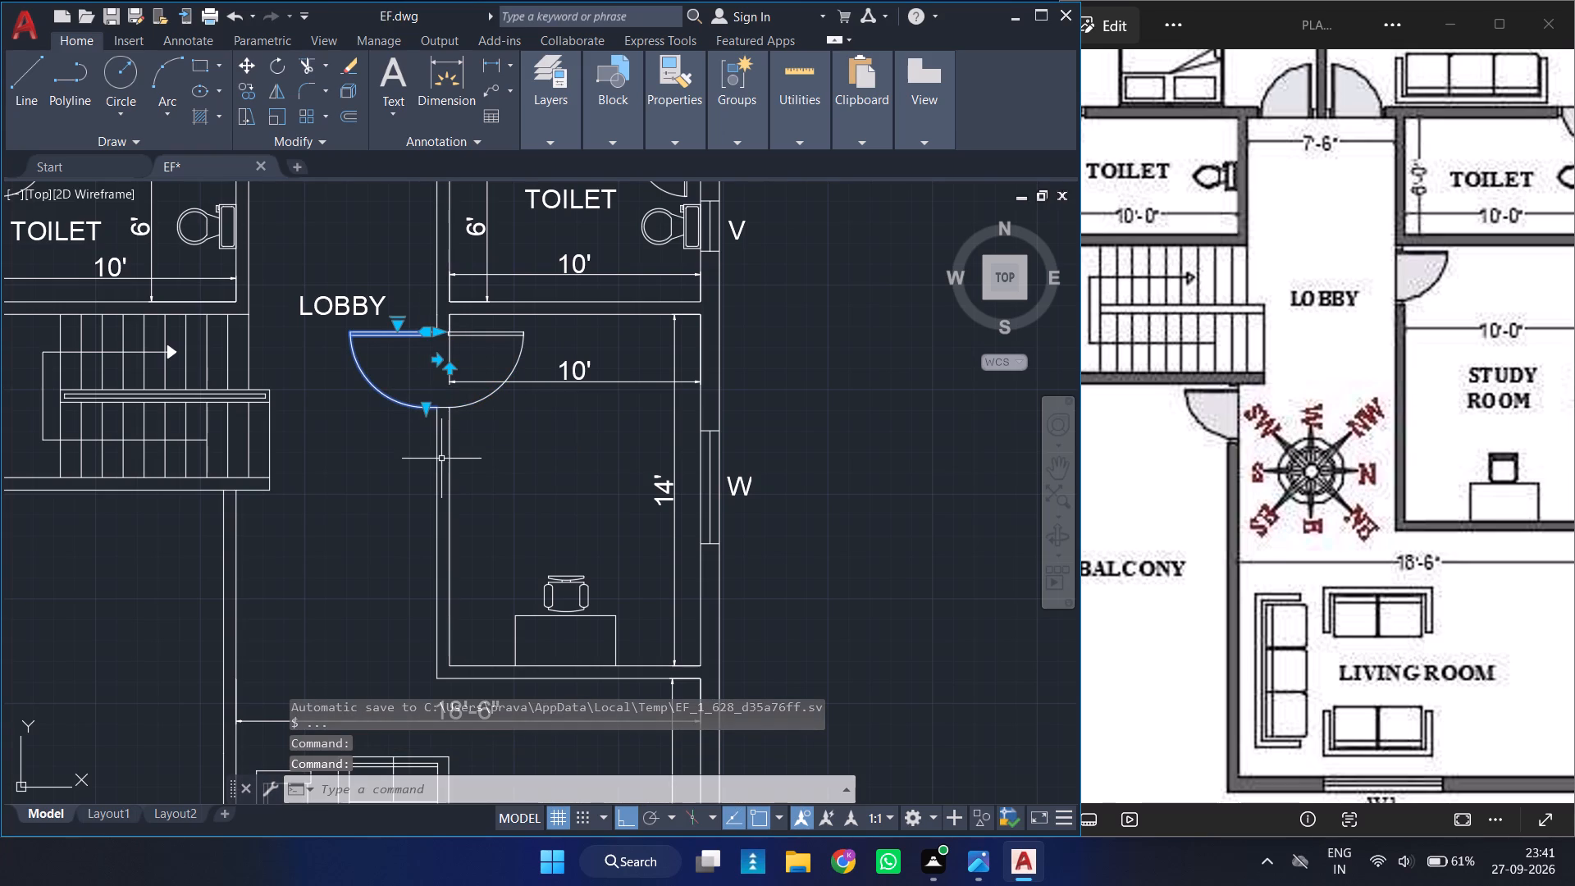
pyautogui.press('m')
pyautogui.press('Return')
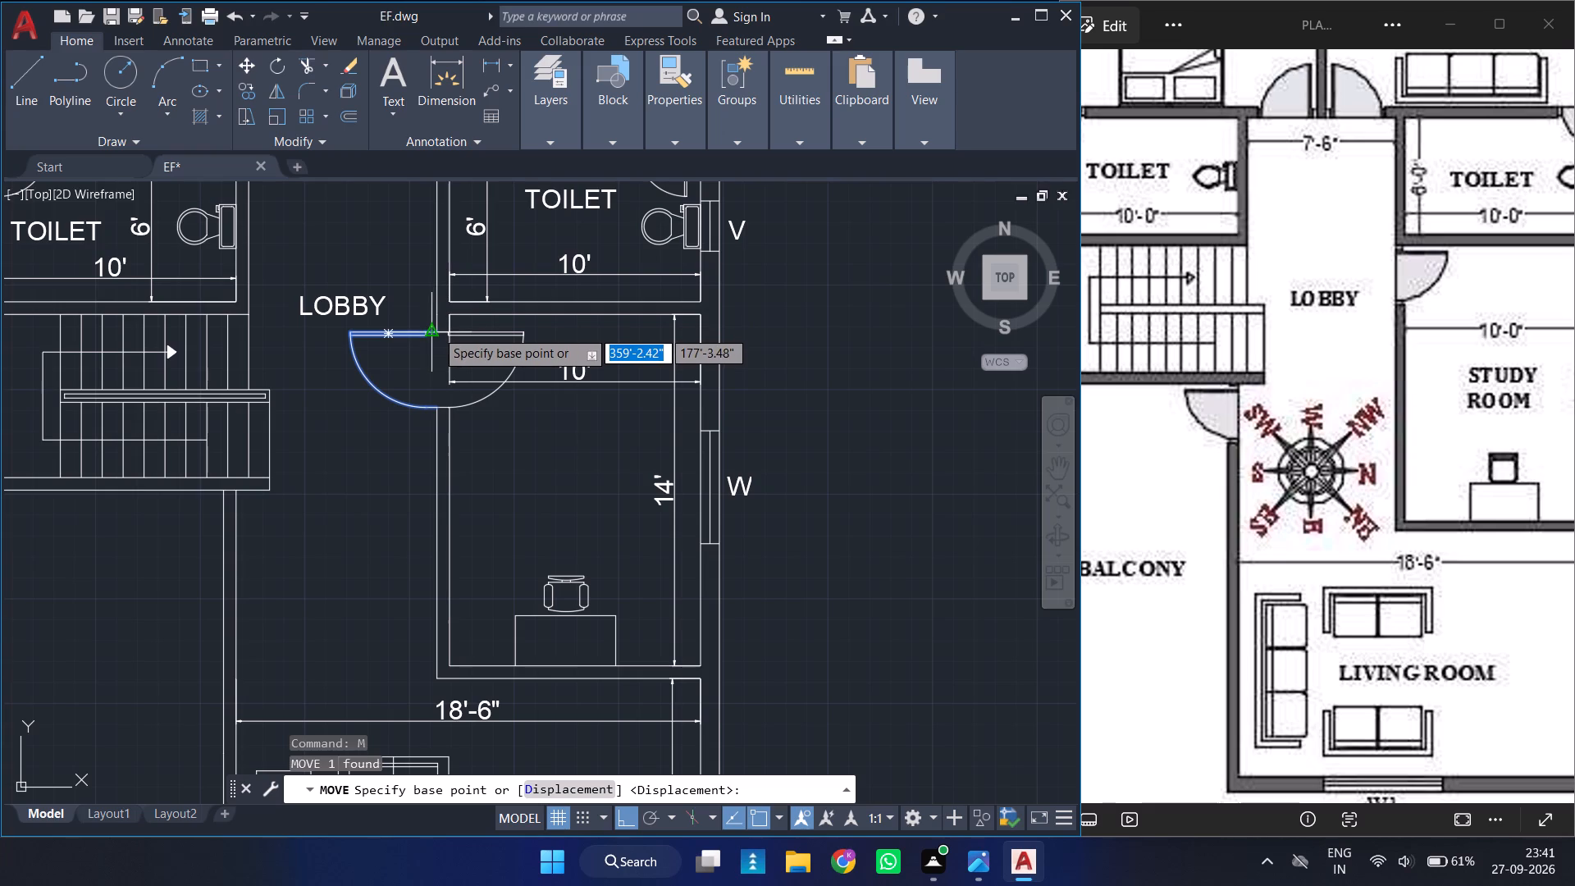
pyautogui.click(443, 333)
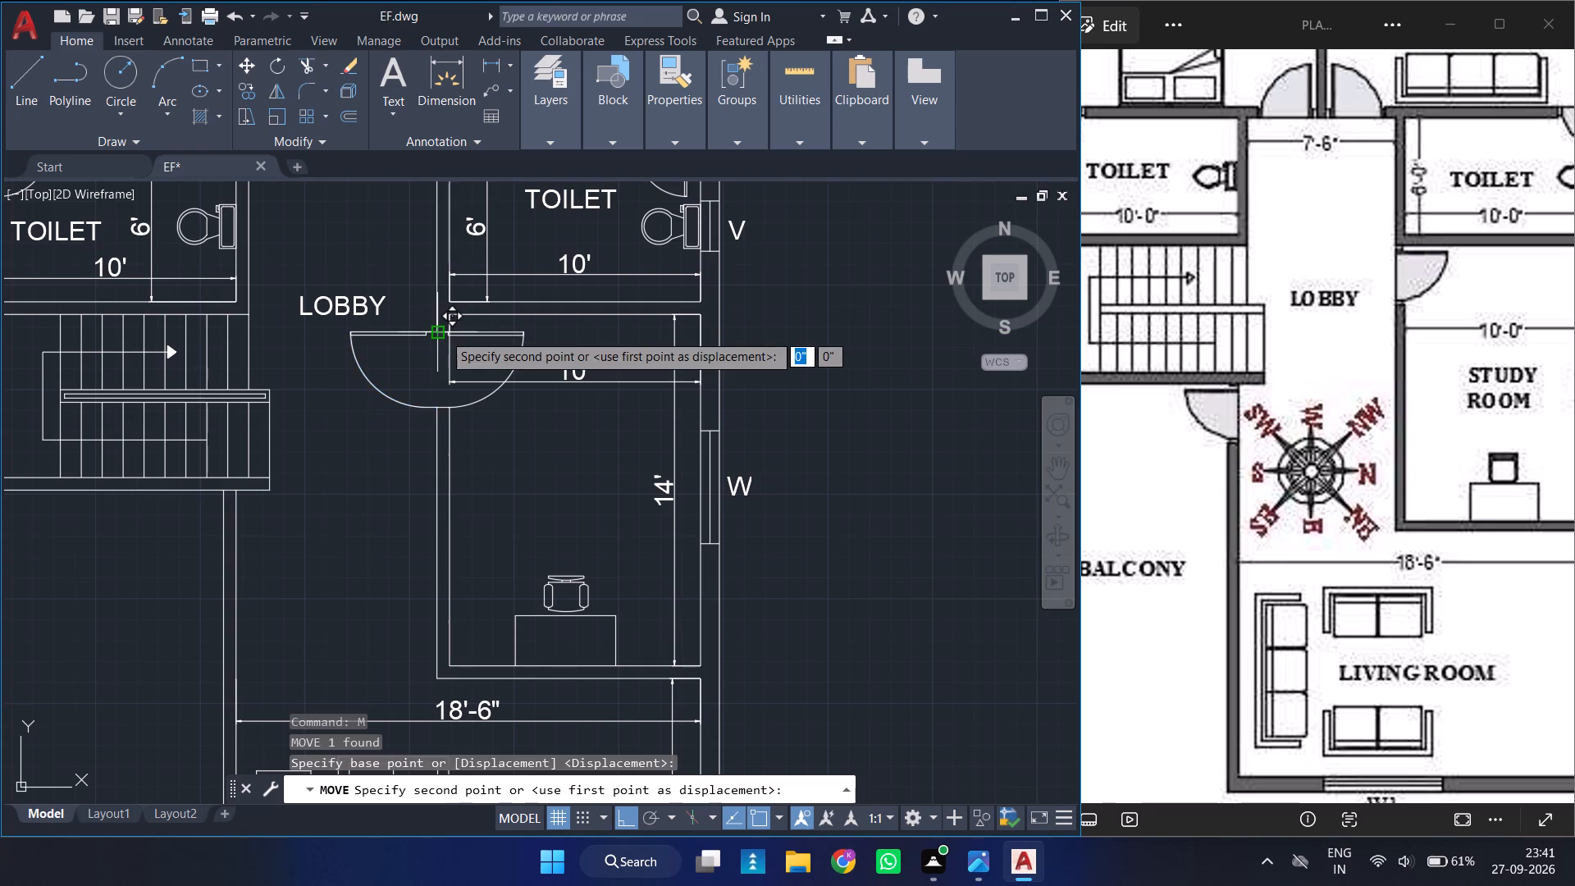
pyautogui.click(624, 812)
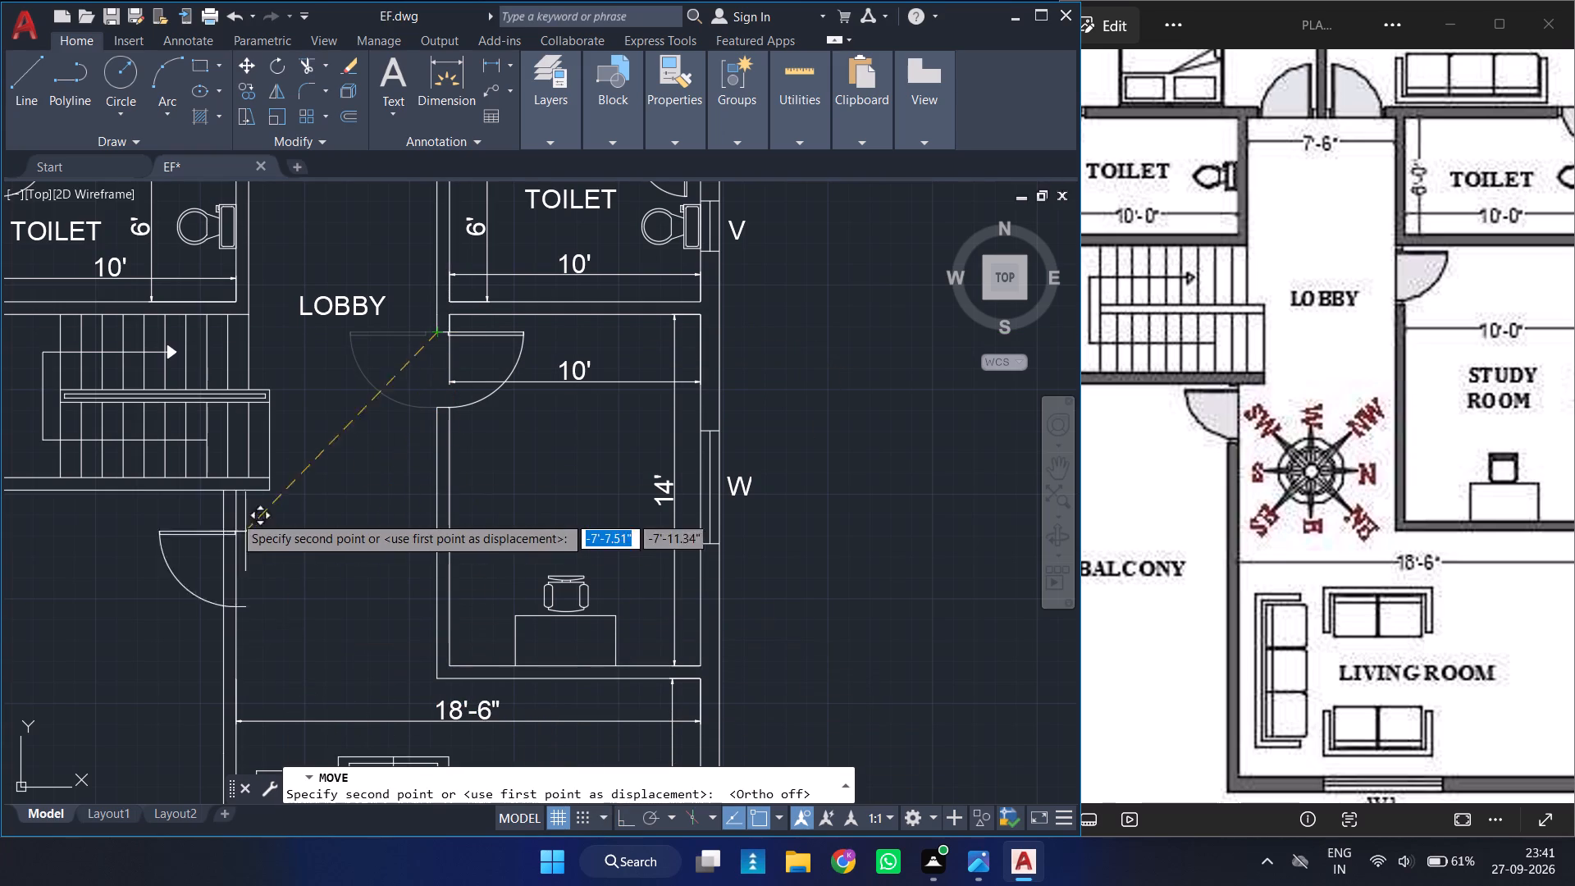
pyautogui.keyDown('ctrl'); pyautogui.scroll(2, 231, 509); pyautogui.keyUp('ctrl')
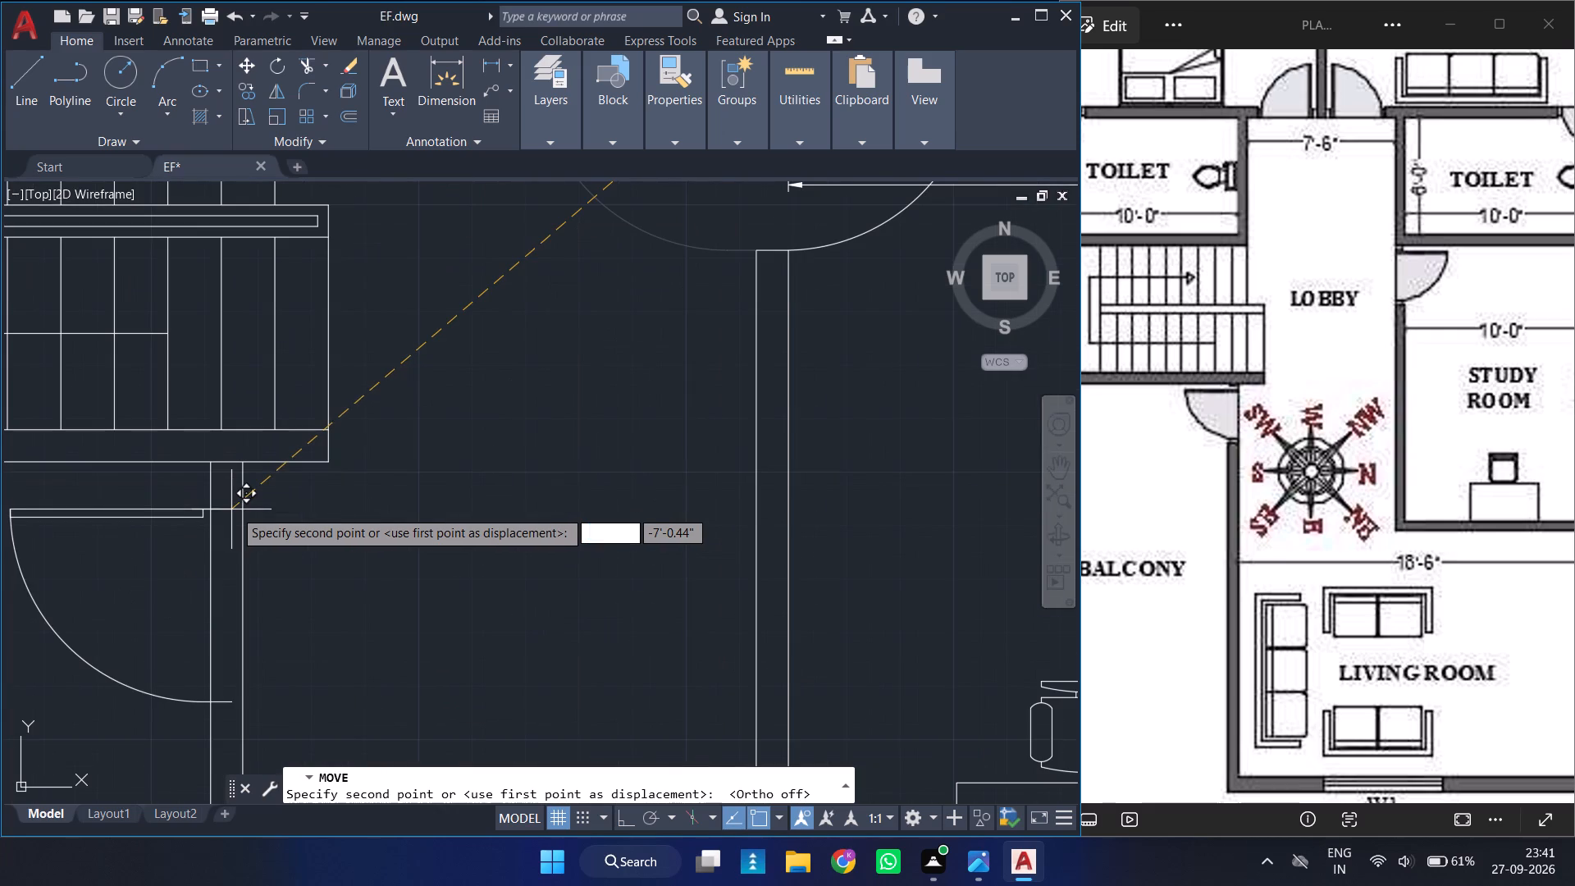
pyautogui.click(243, 512)
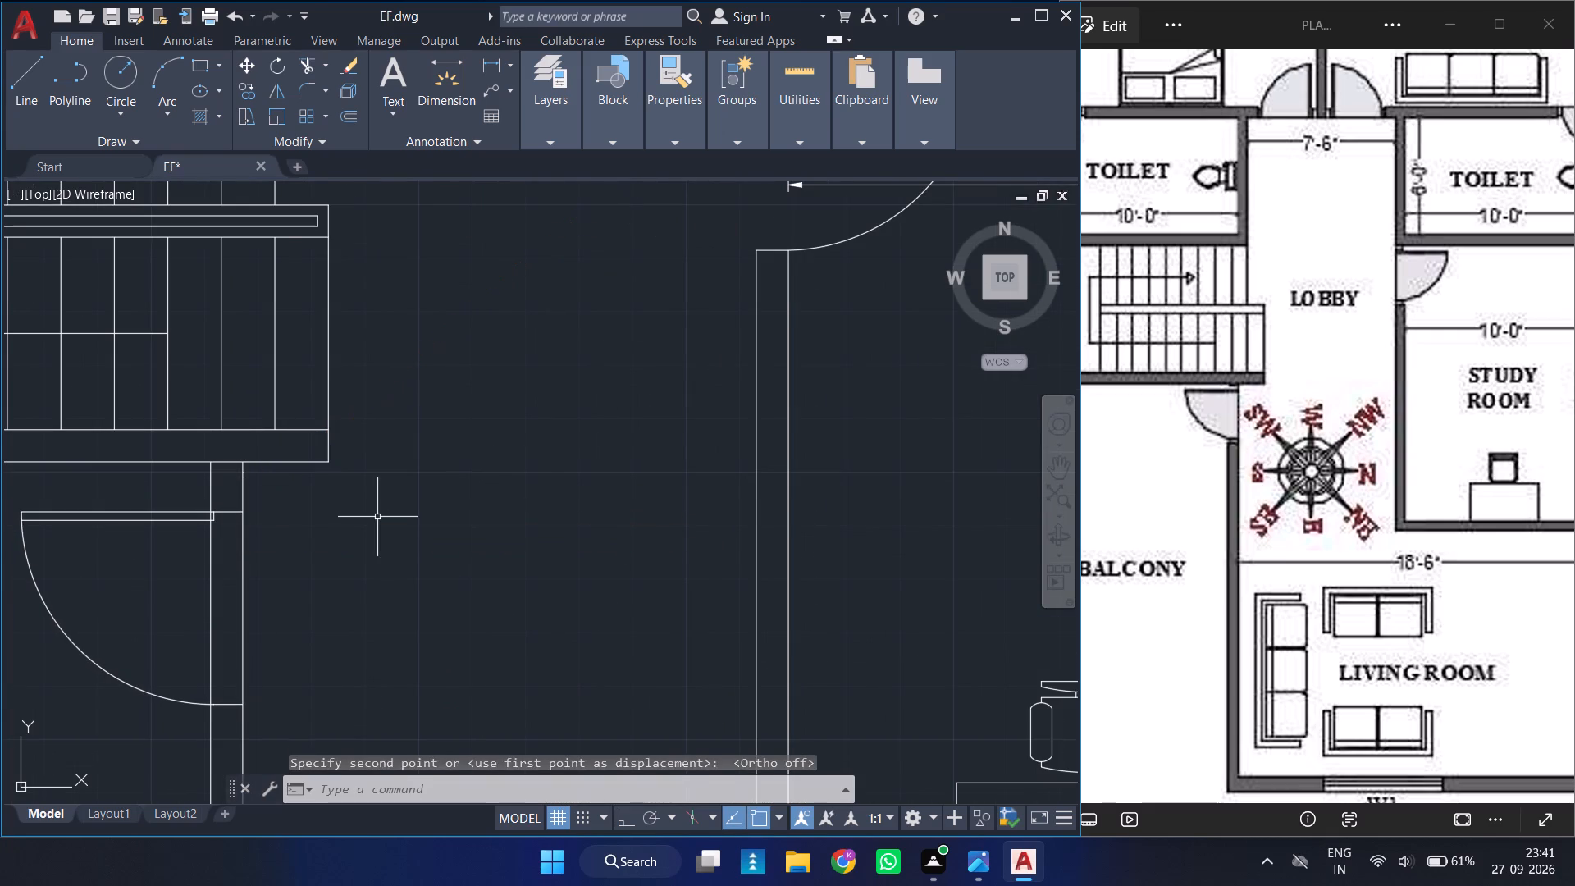
# Trim the wall lines across the balcony door opening, the stub crossing the door leaf, and the stair-wall line at the wall junction.
pyautogui.press('Escape')
pyautogui.write('TR')
pyautogui.press('space')
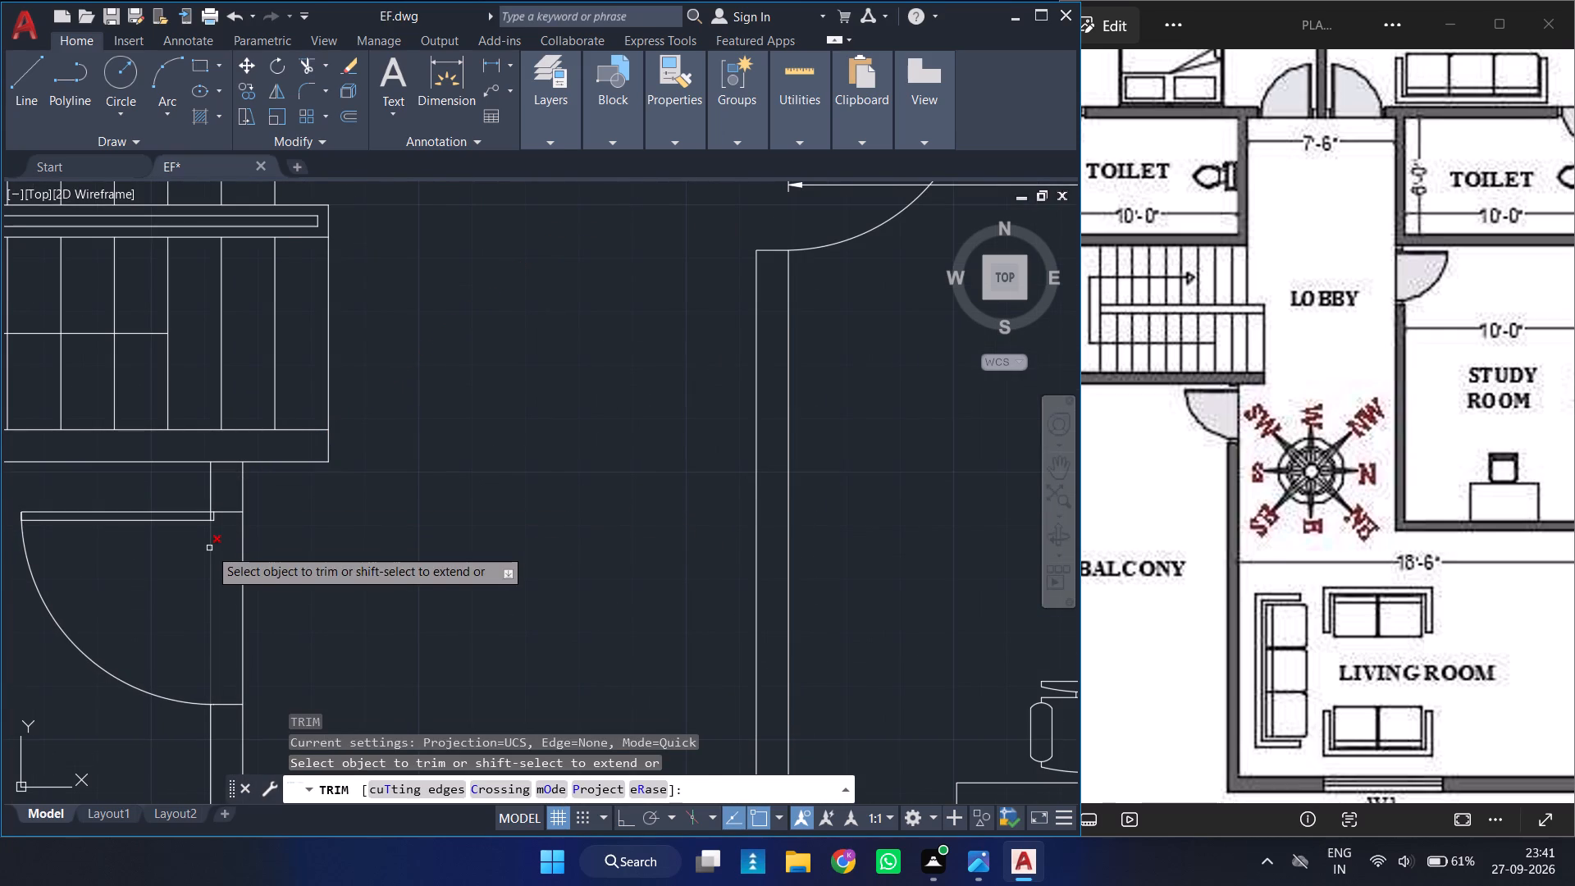
pyautogui.click(209, 548)
pyautogui.click(240, 562)
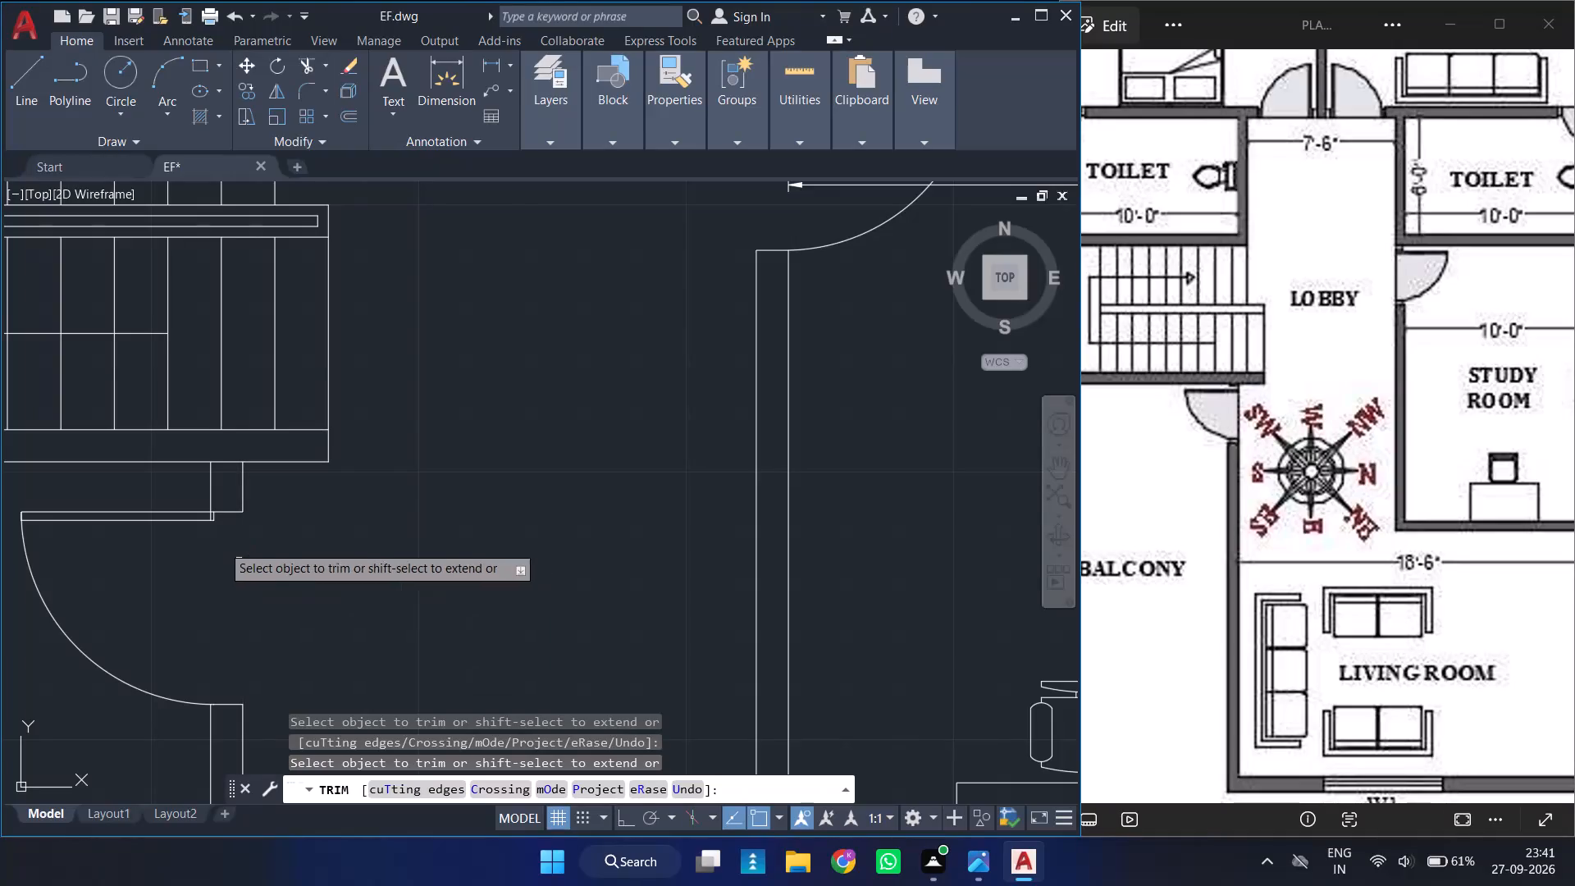
pyautogui.keyDown('ctrl'); pyautogui.scroll(2, 206, 523); pyautogui.keyUp('ctrl')
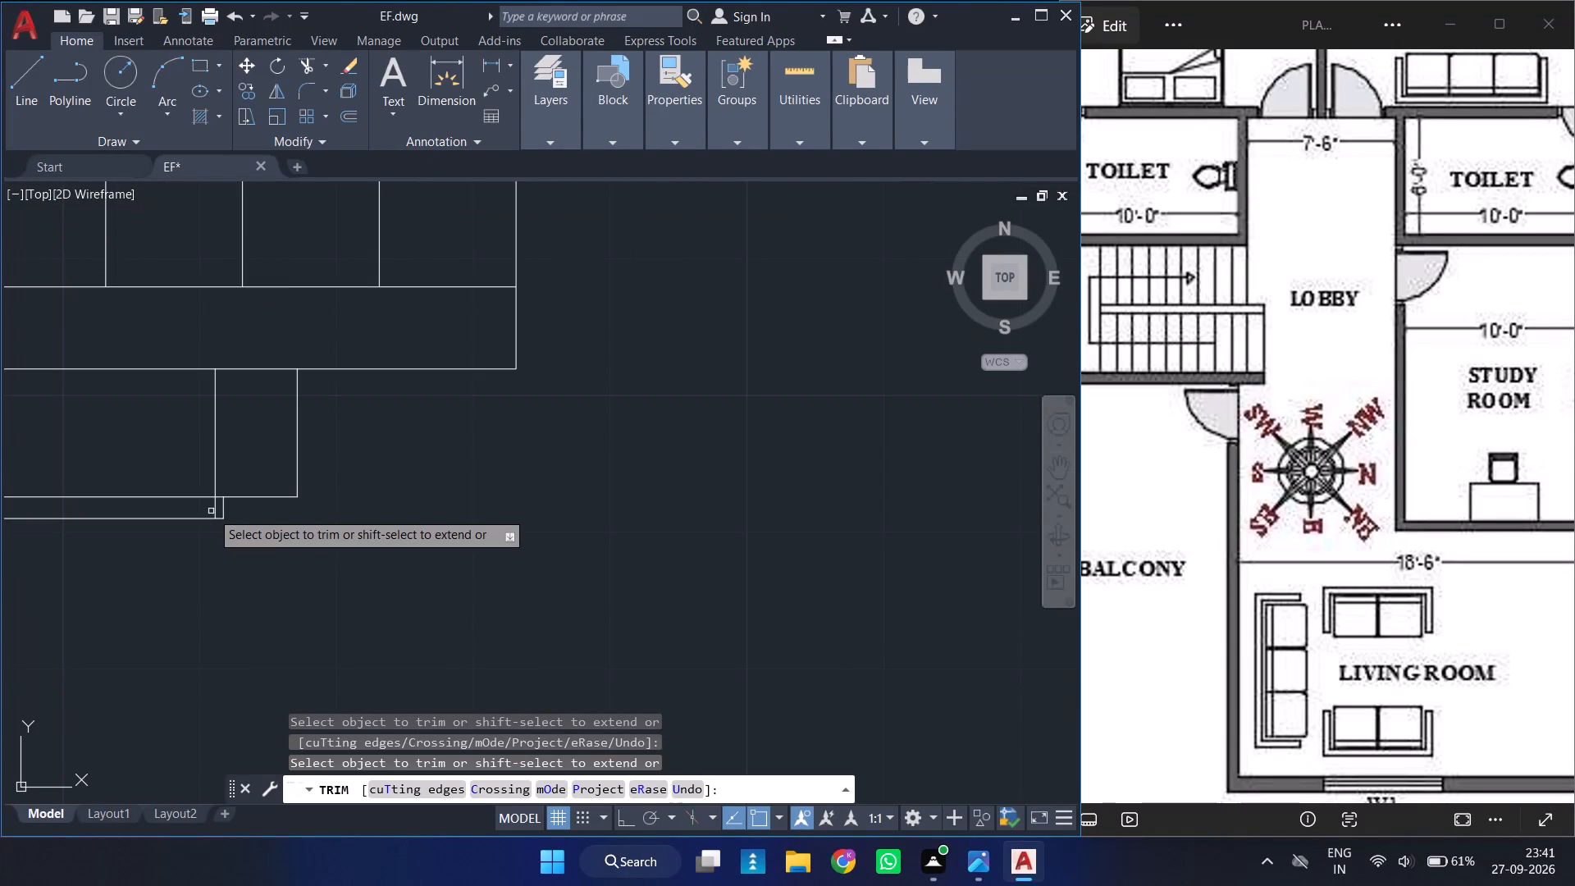
pyautogui.click(215, 512)
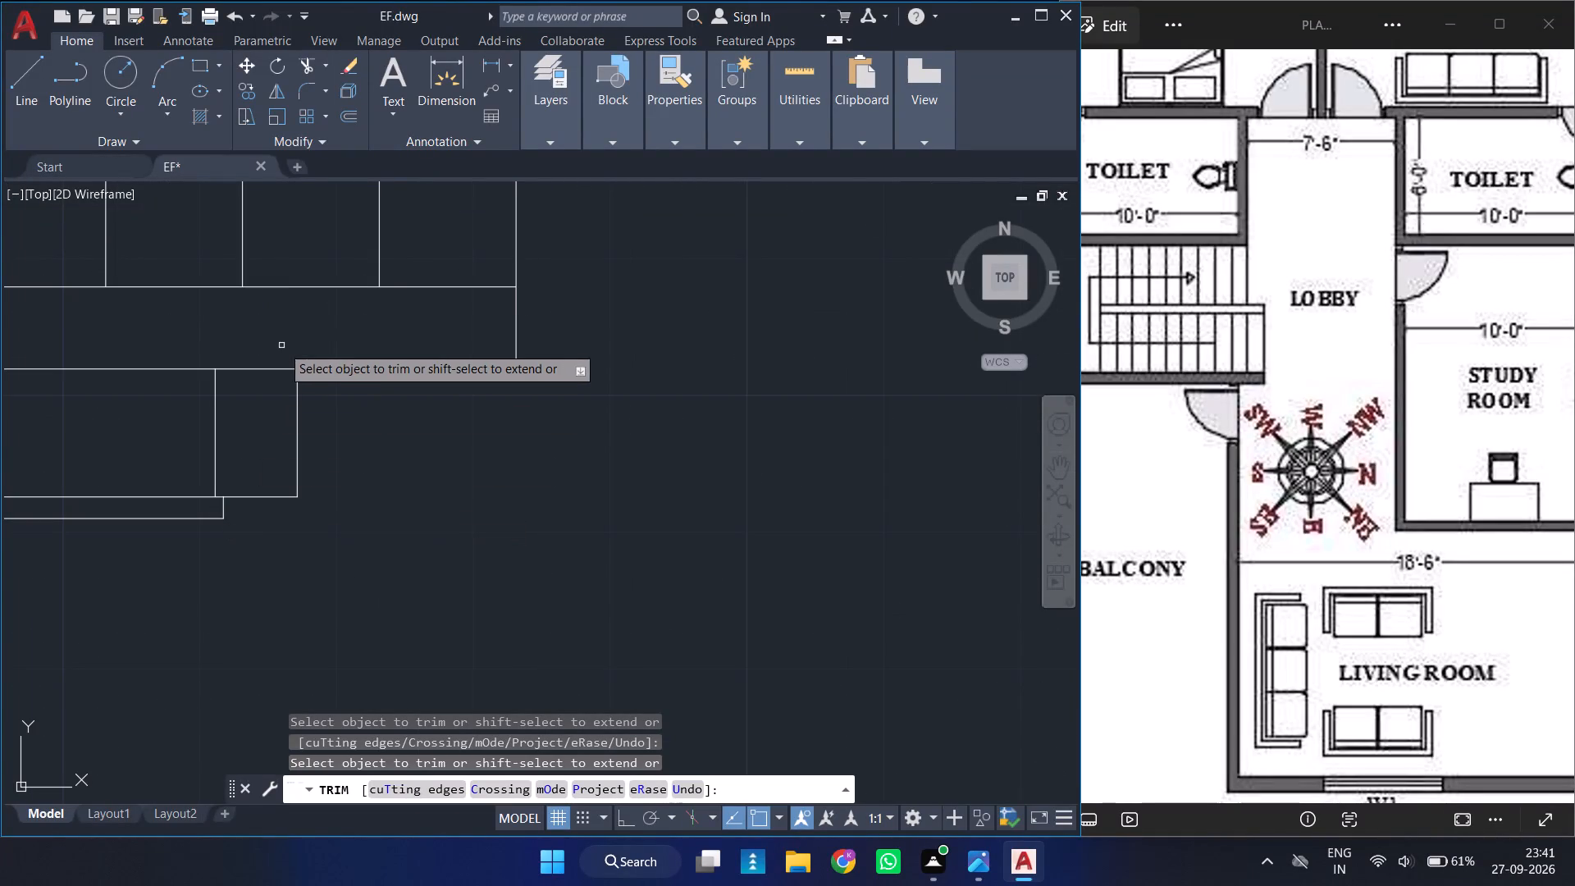
pyautogui.click(272, 368)
pyautogui.keyDown('ctrl'); pyautogui.scroll(-4, 272, 368); pyautogui.keyUp('ctrl')
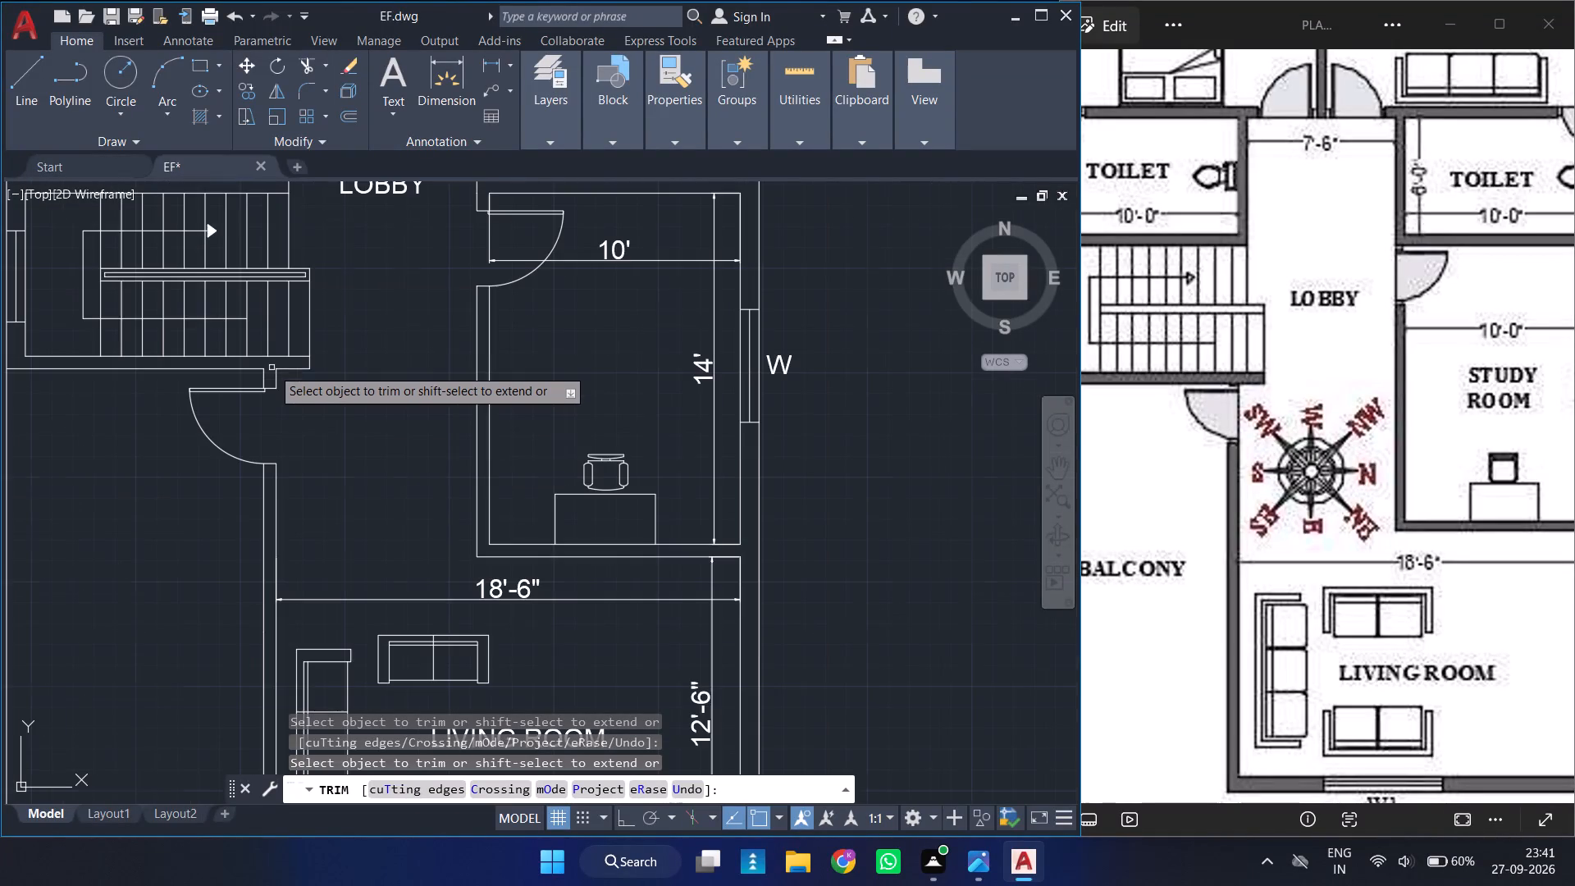
pyautogui.keyDown('ctrl'); pyautogui.scroll(-2, 501, 411); pyautogui.keyUp('ctrl')
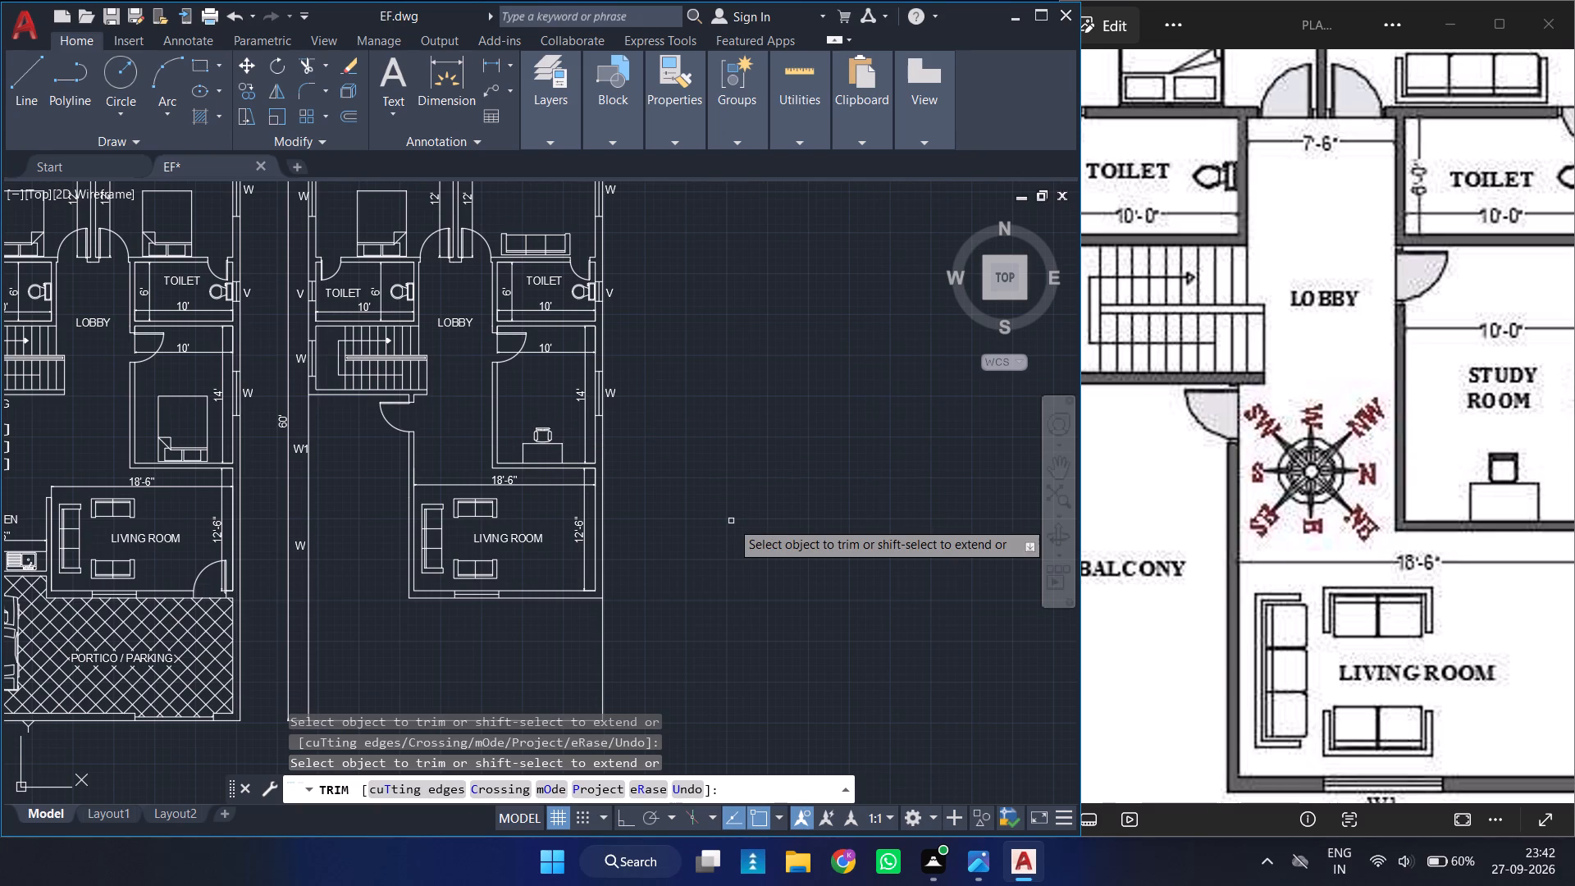
pyautogui.press('Escape')
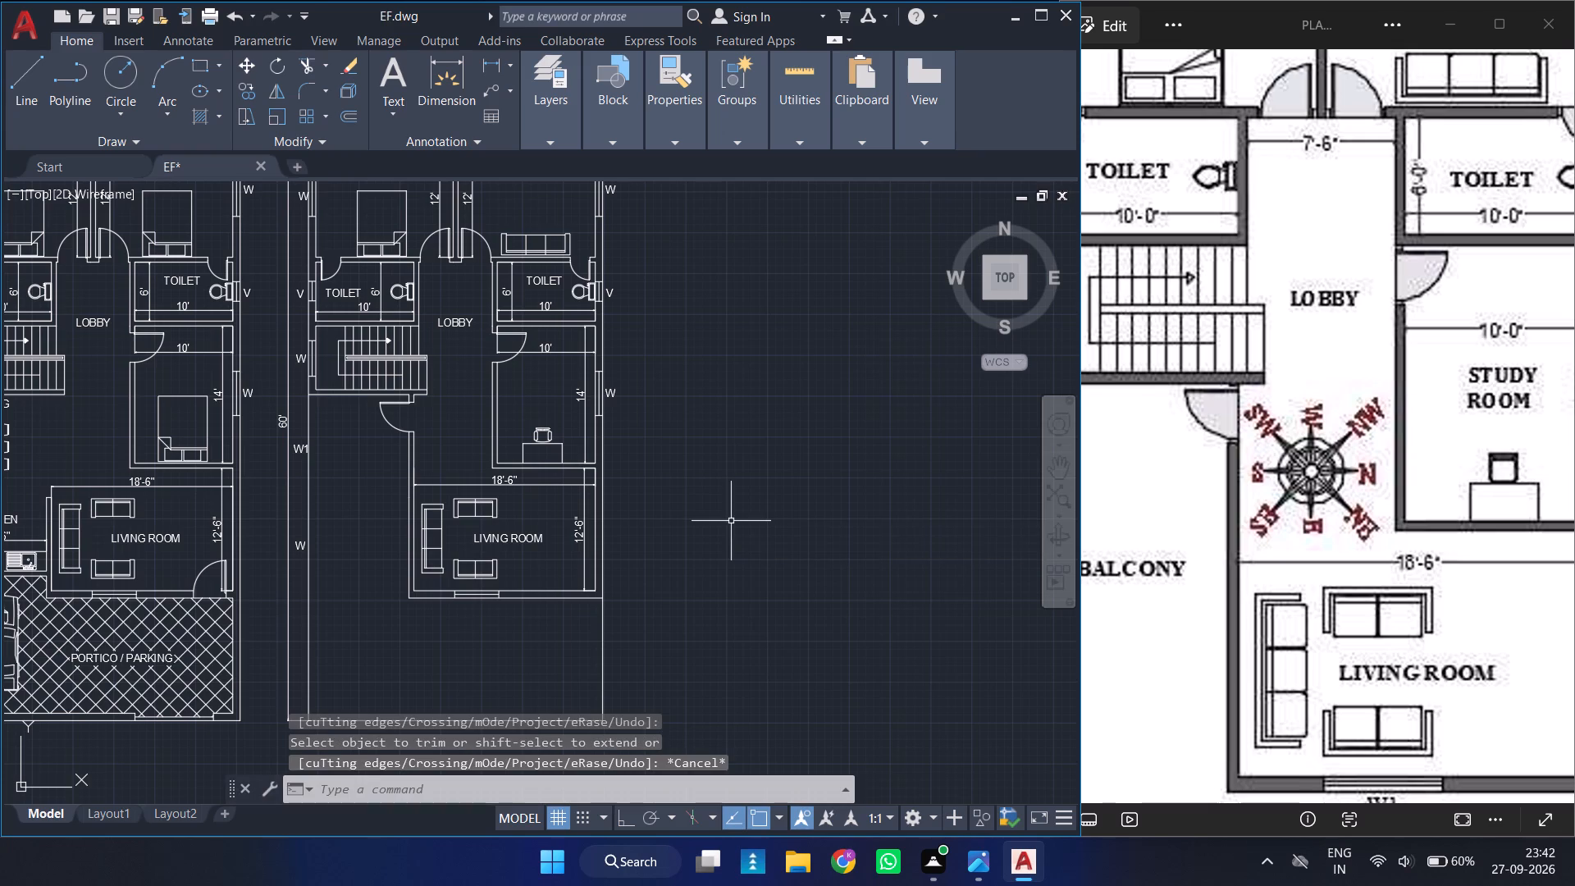
# Compare the reference's balcony and open terrace outline with the drawn first floor plan.
pyautogui.keyDown('ctrl'); pyautogui.scroll(-4, 1338, 432); pyautogui.keyUp('ctrl')
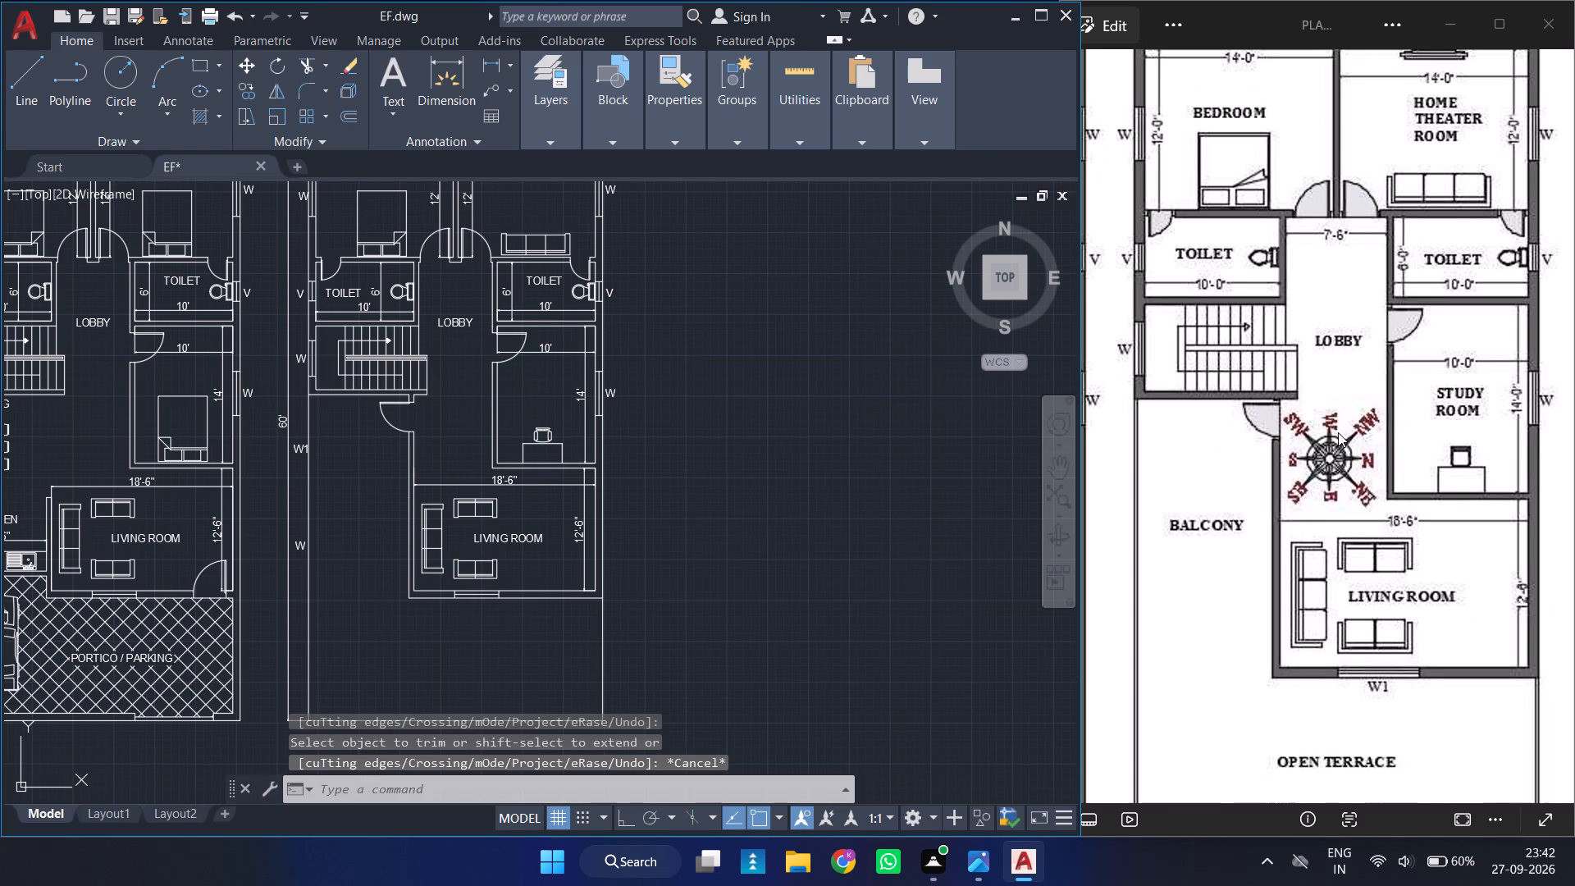
pyautogui.keyDown('ctrl'); pyautogui.scroll(-2, 1338, 432); pyautogui.keyUp('ctrl')
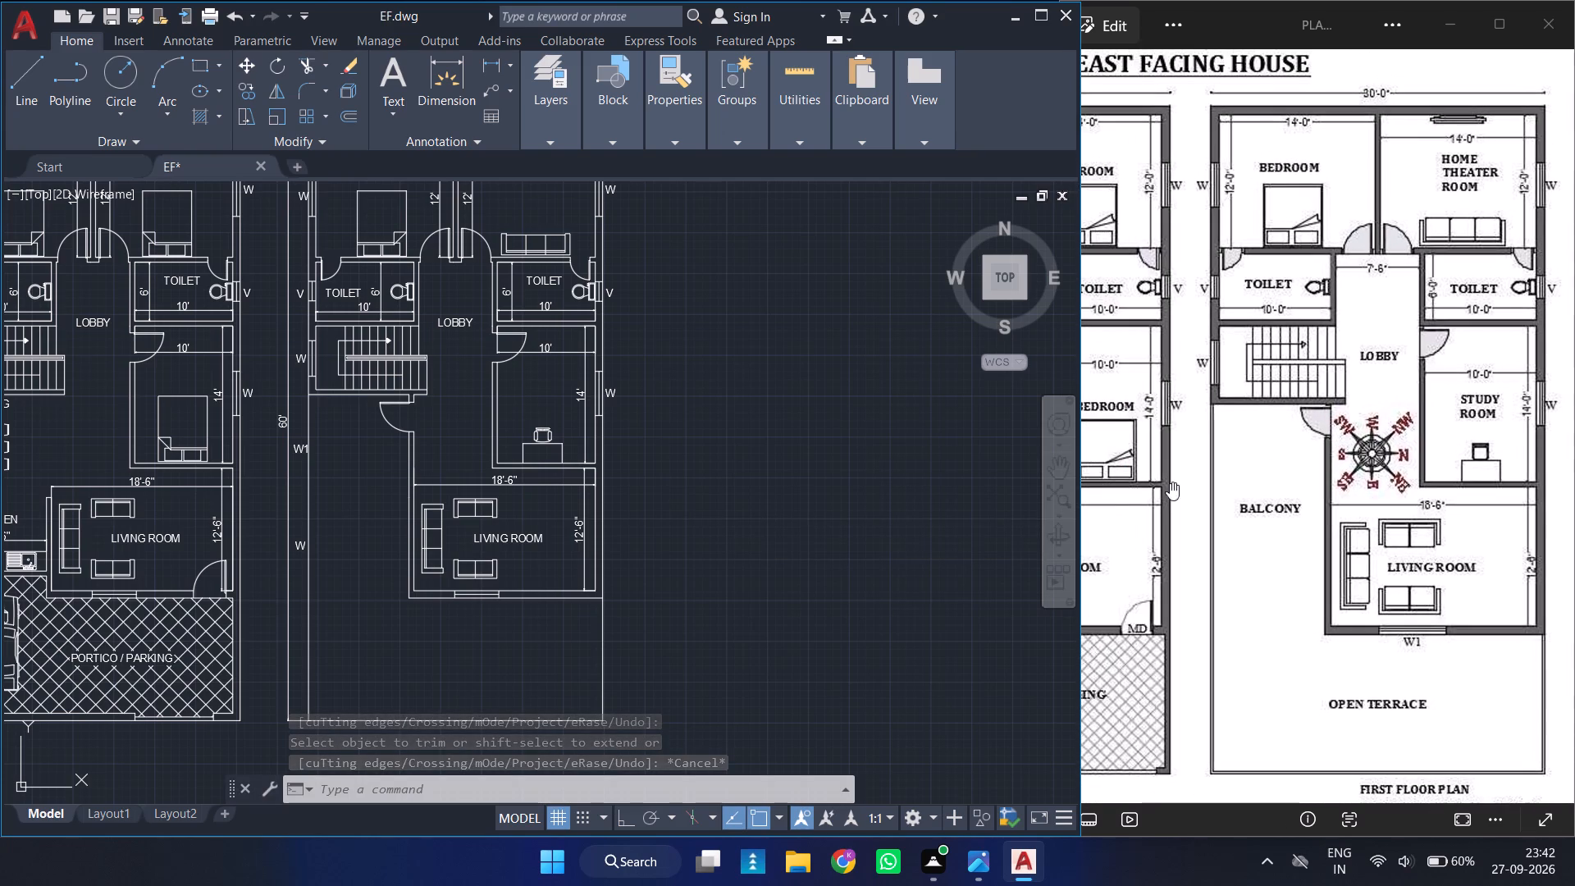
pyautogui.keyDown('ctrl'); pyautogui.scroll(-1, 791, 487); pyautogui.keyUp('ctrl')
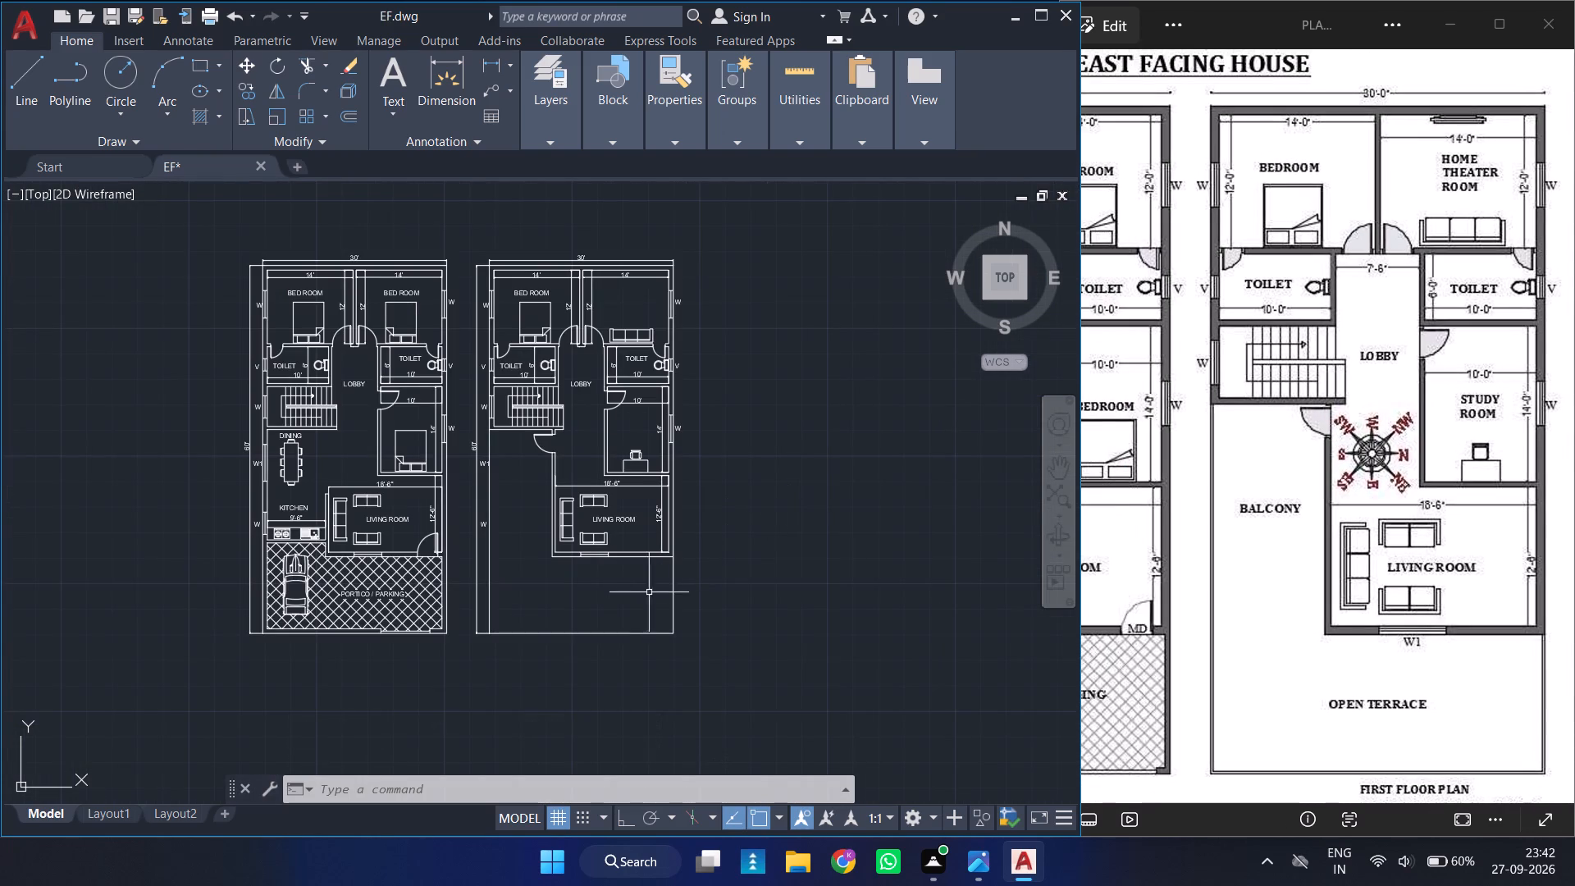
pyautogui.keyDown('ctrl'); pyautogui.scroll(1, 646, 617); pyautogui.keyUp('ctrl')
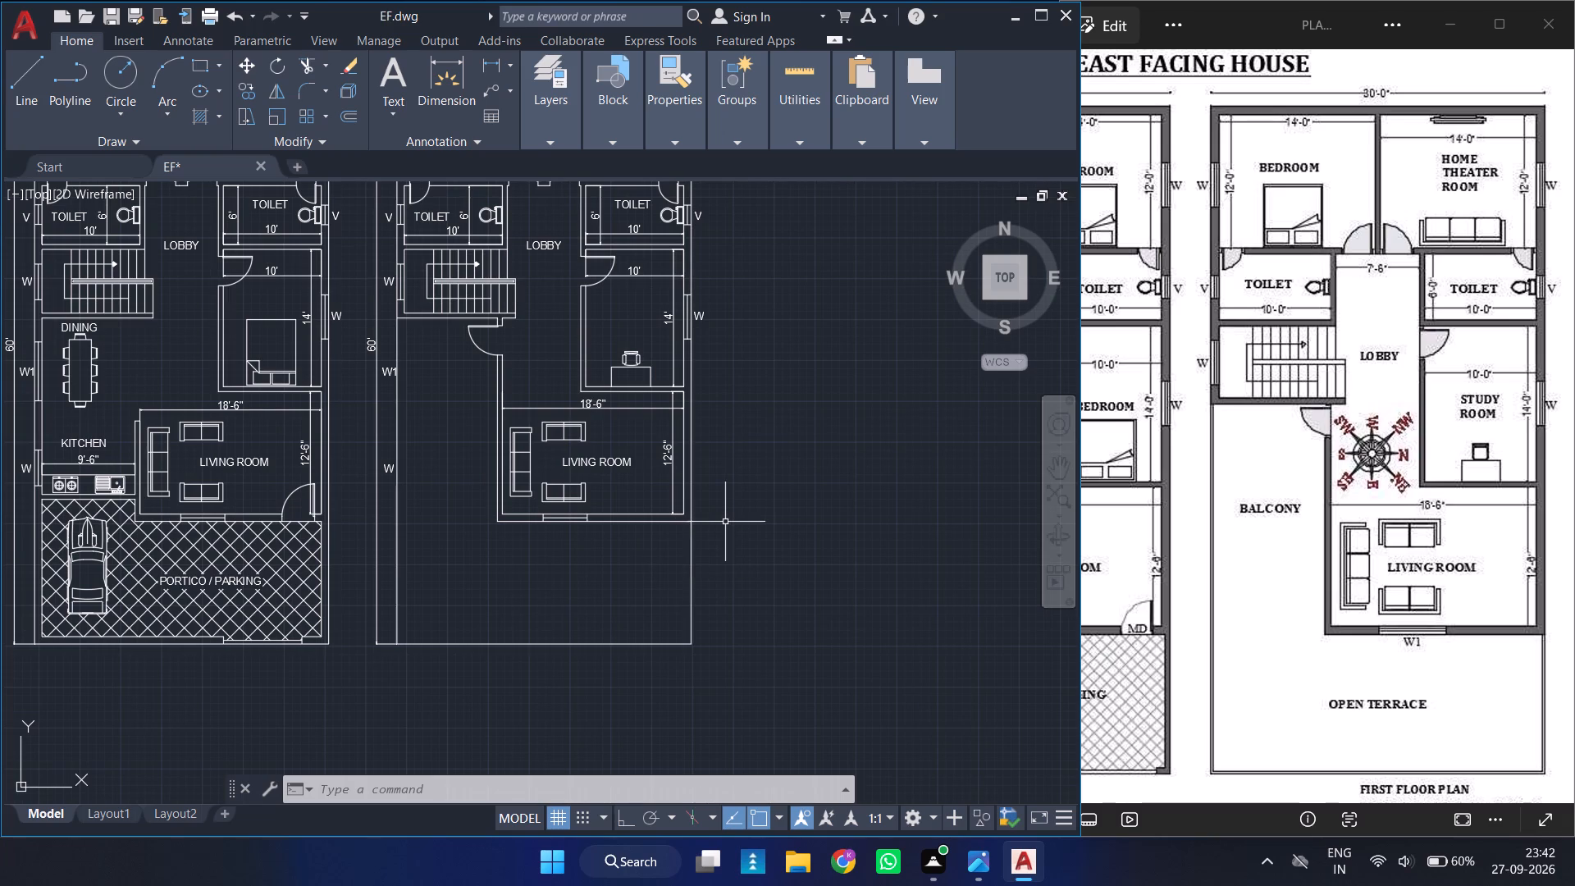
pyautogui.keyDown('ctrl'); pyautogui.scroll(2, 715, 525); pyautogui.keyUp('ctrl')
pyautogui.keyDown('ctrl'); pyautogui.scroll(-1, 733, 554); pyautogui.keyUp('ctrl')
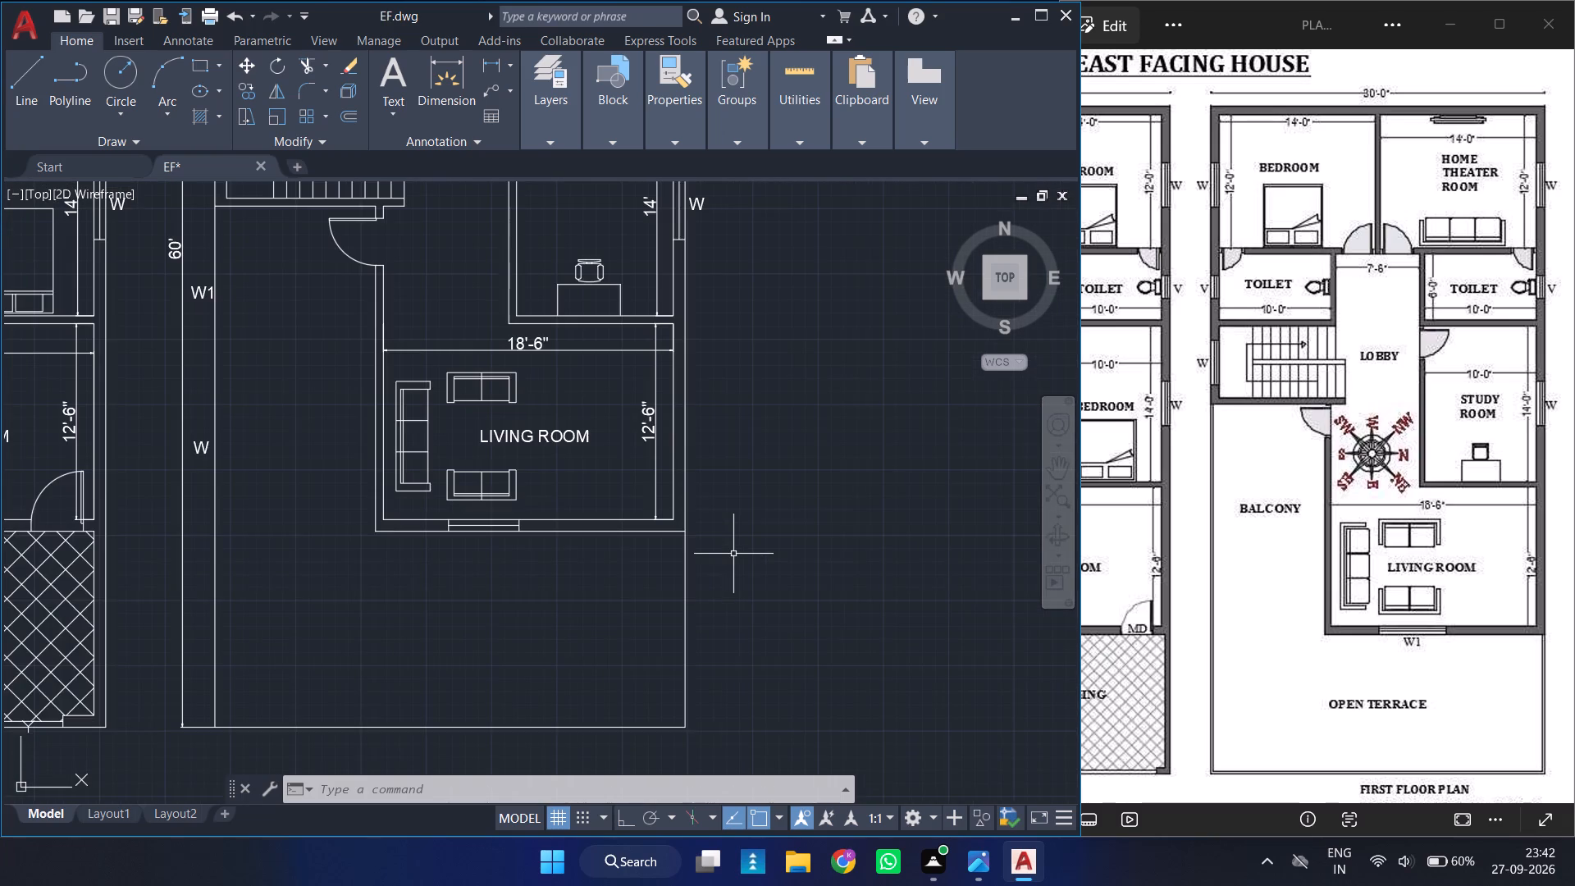
pyautogui.keyDown('ctrl'); pyautogui.scroll(-2, 733, 554); pyautogui.keyUp('ctrl')
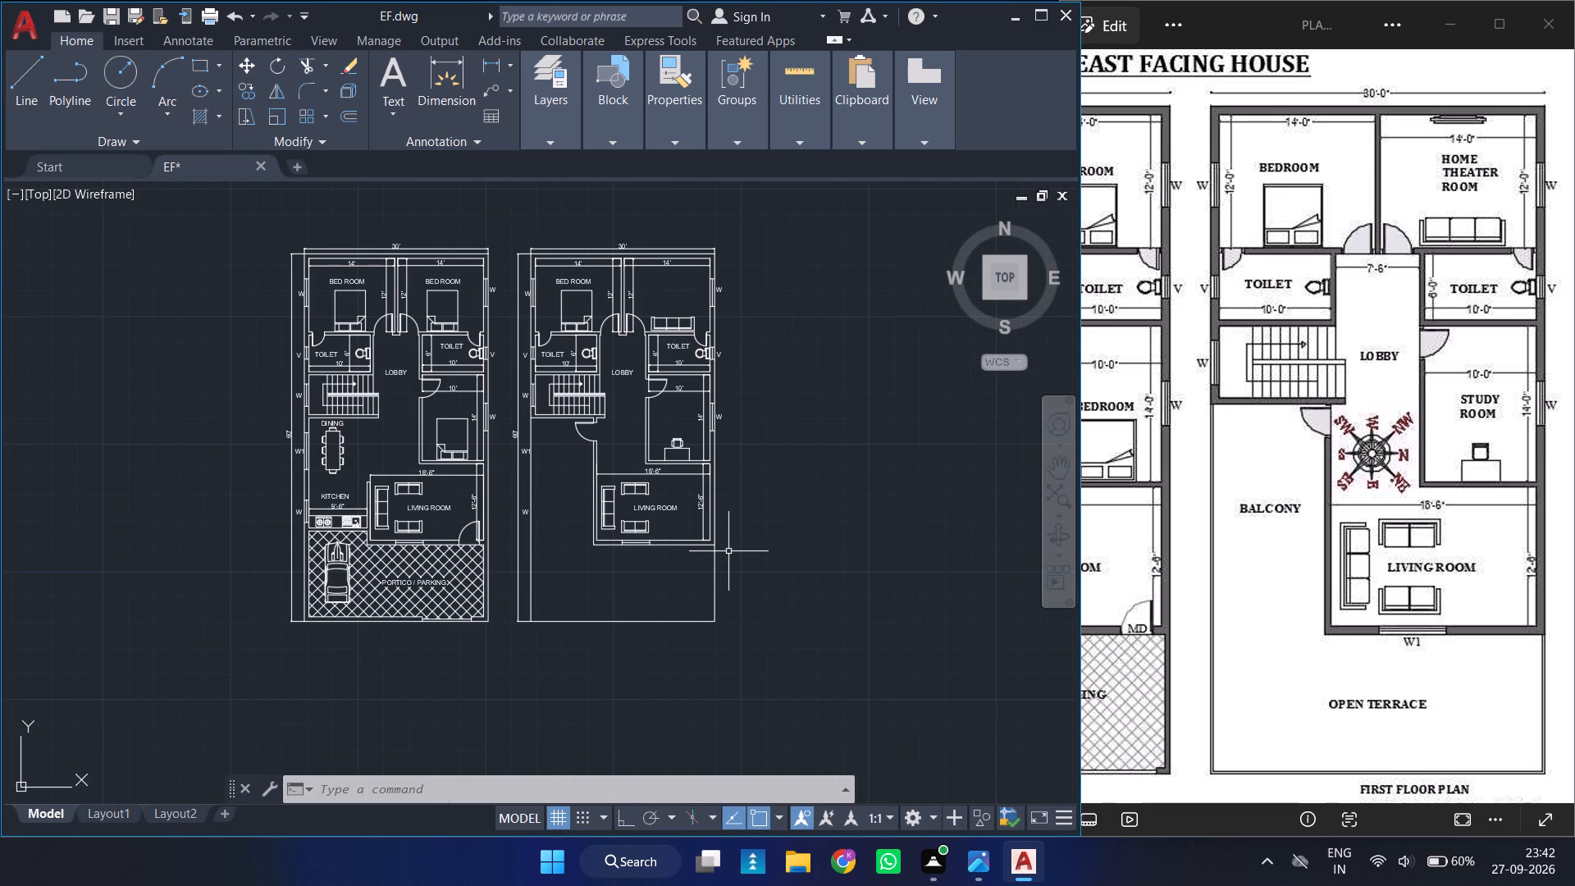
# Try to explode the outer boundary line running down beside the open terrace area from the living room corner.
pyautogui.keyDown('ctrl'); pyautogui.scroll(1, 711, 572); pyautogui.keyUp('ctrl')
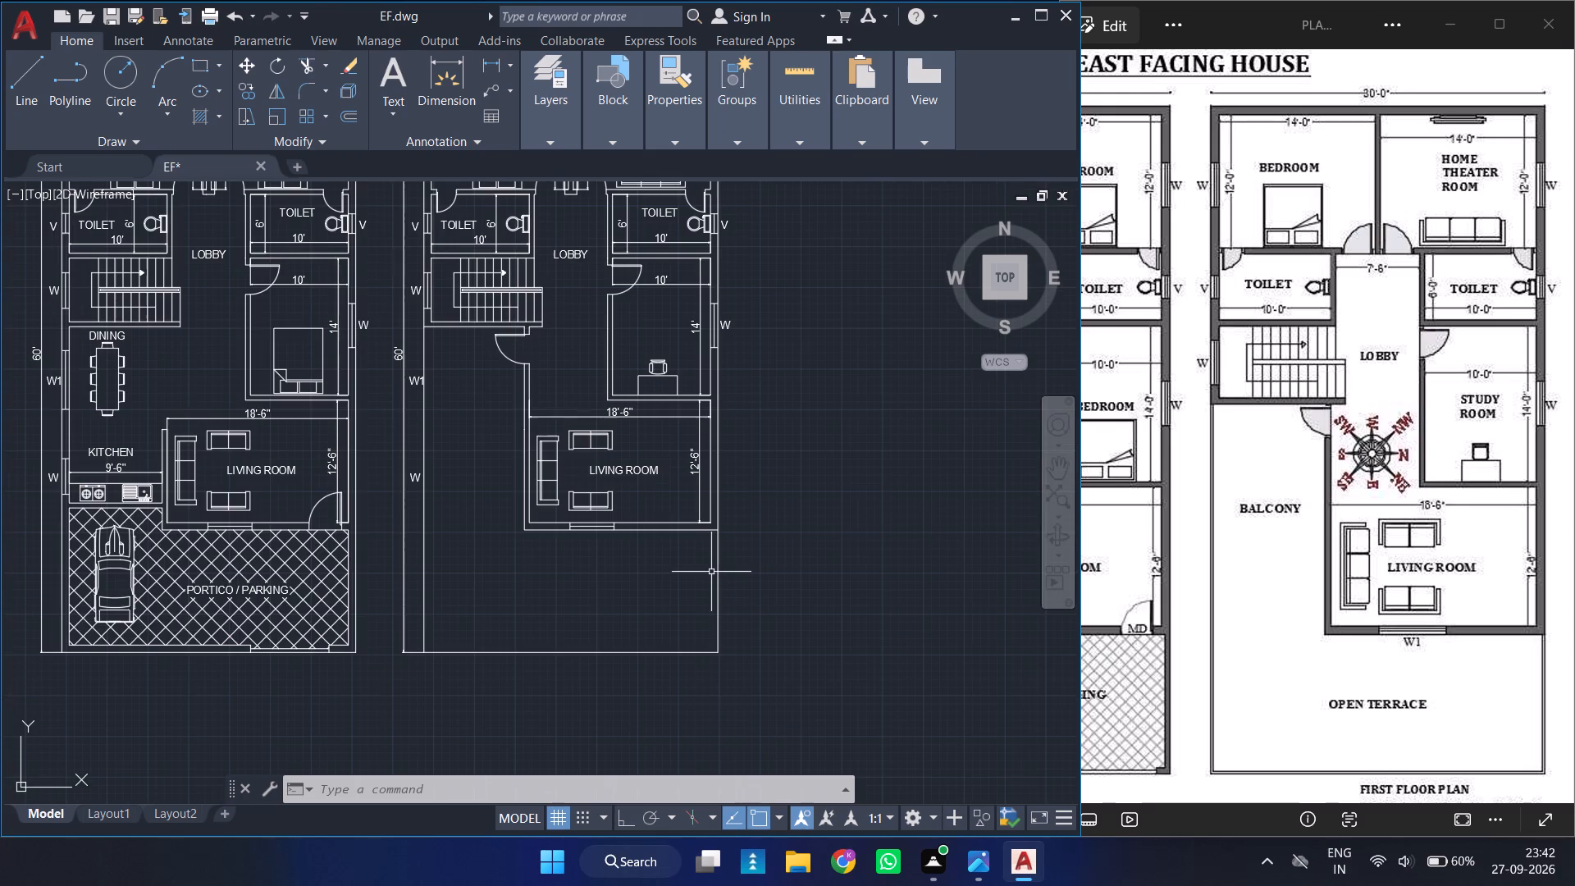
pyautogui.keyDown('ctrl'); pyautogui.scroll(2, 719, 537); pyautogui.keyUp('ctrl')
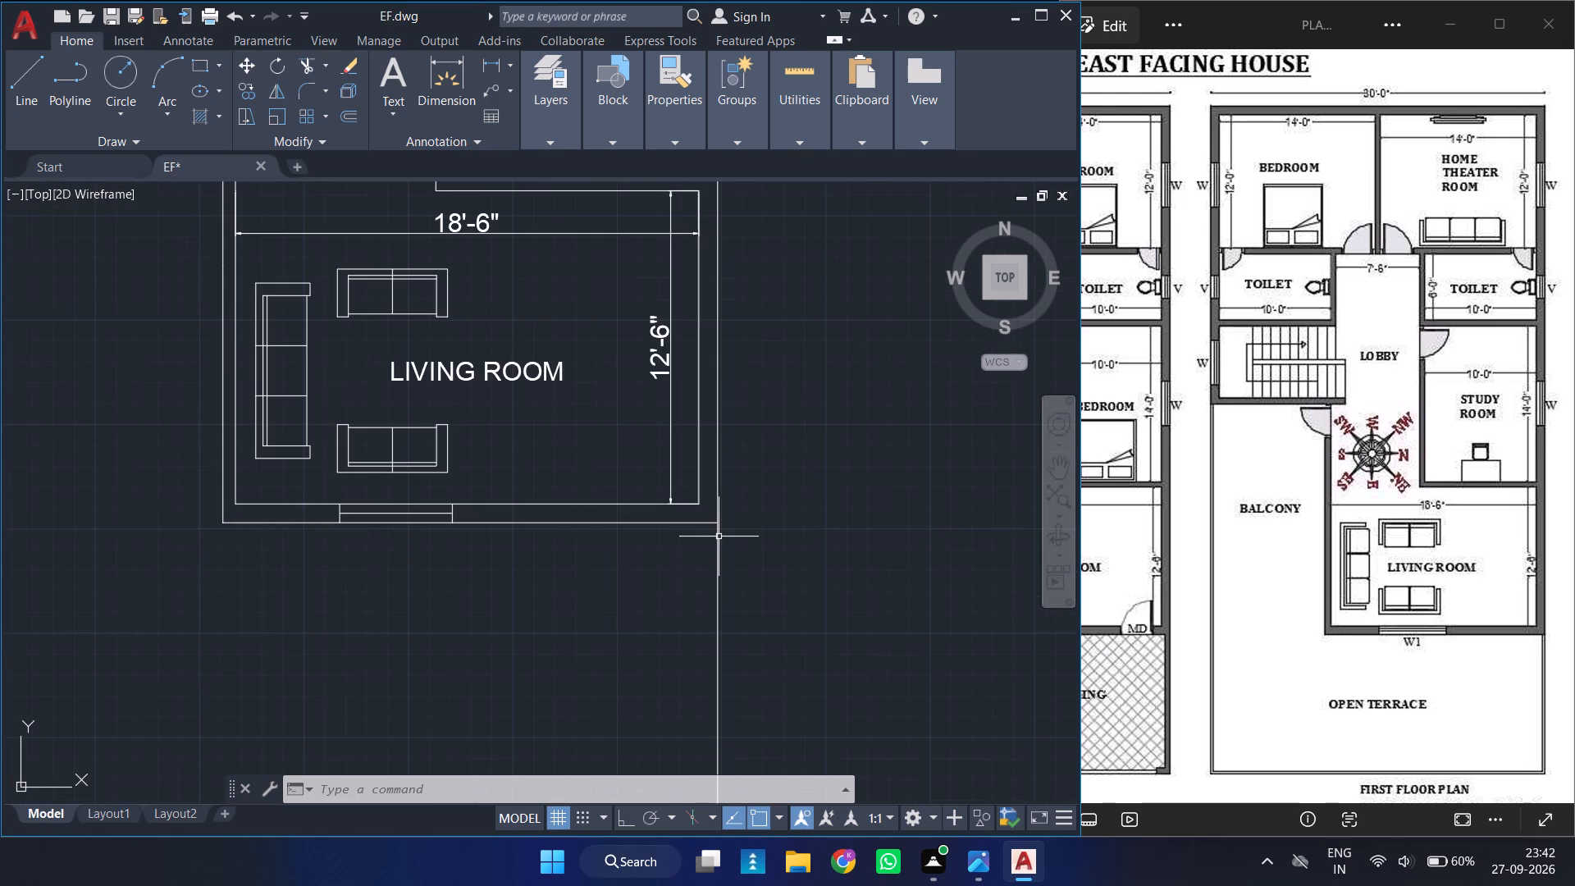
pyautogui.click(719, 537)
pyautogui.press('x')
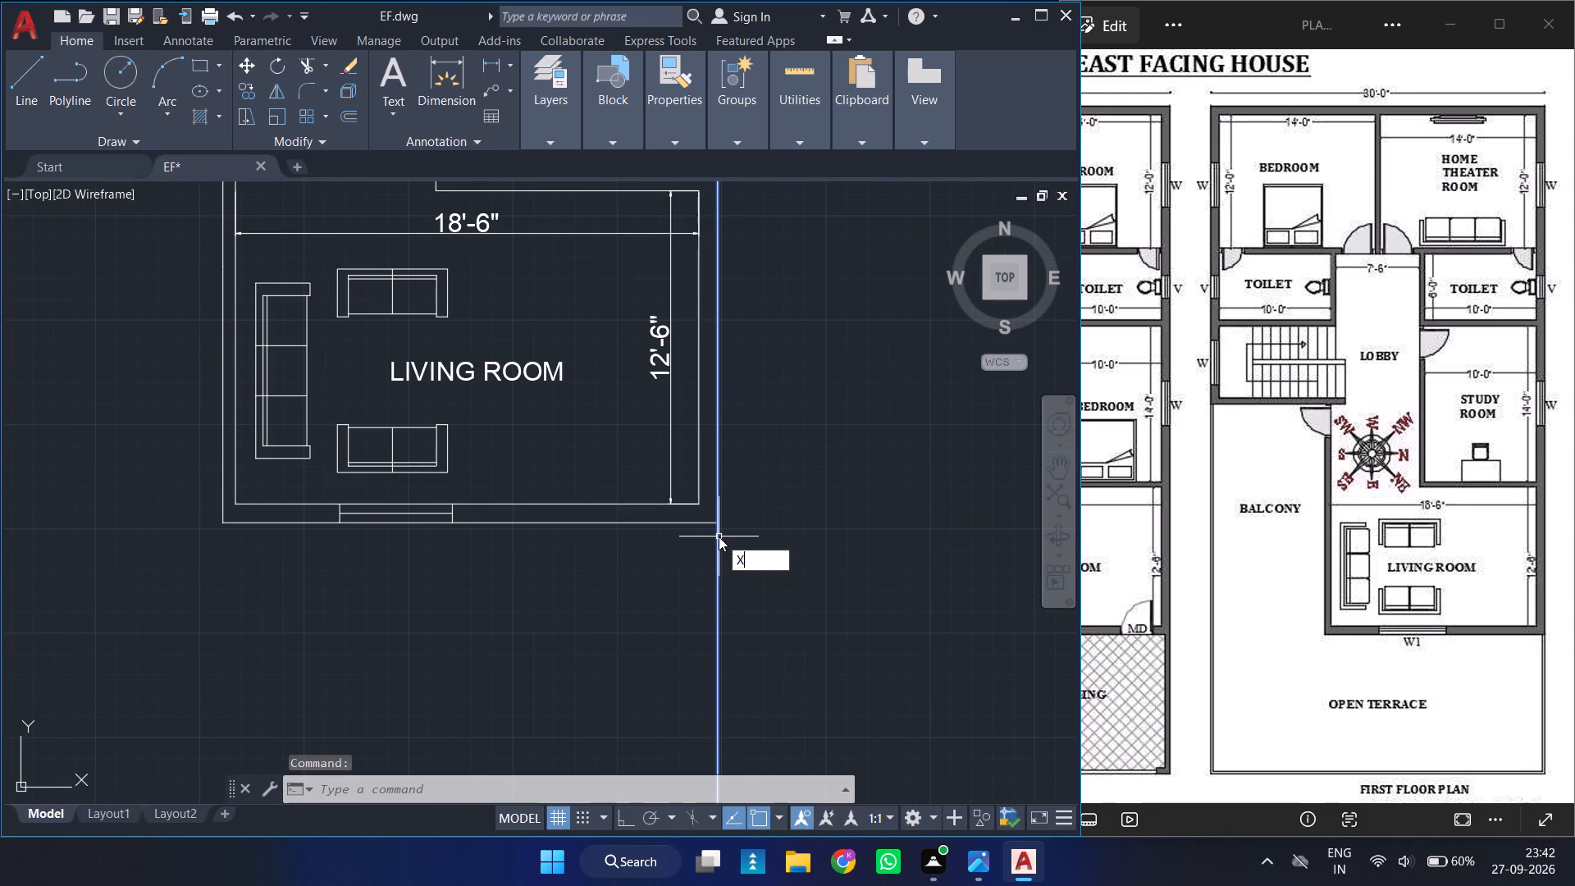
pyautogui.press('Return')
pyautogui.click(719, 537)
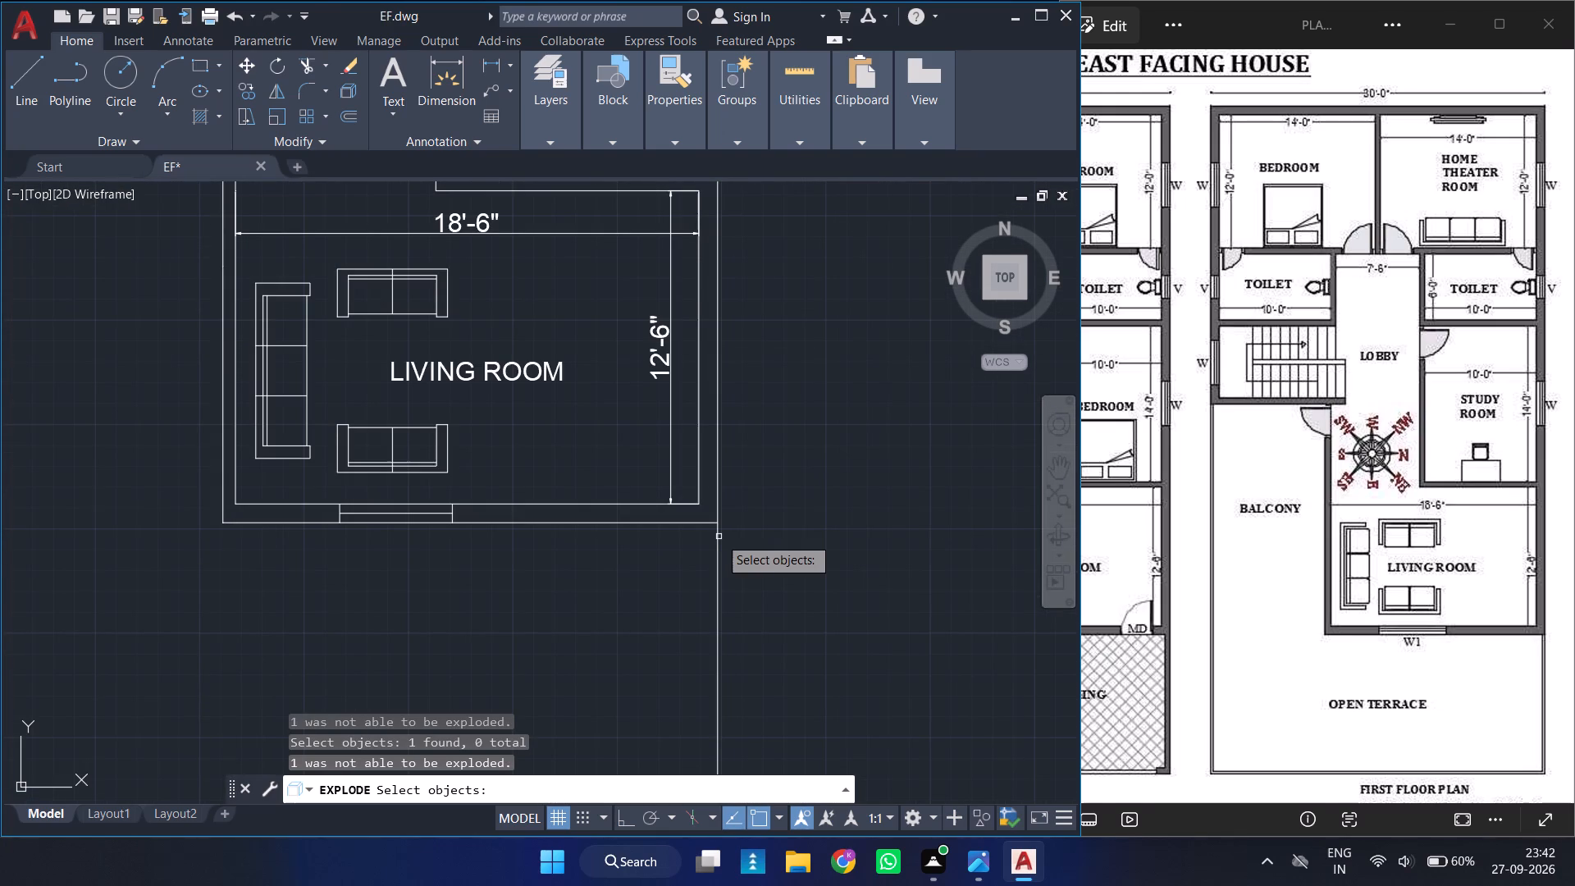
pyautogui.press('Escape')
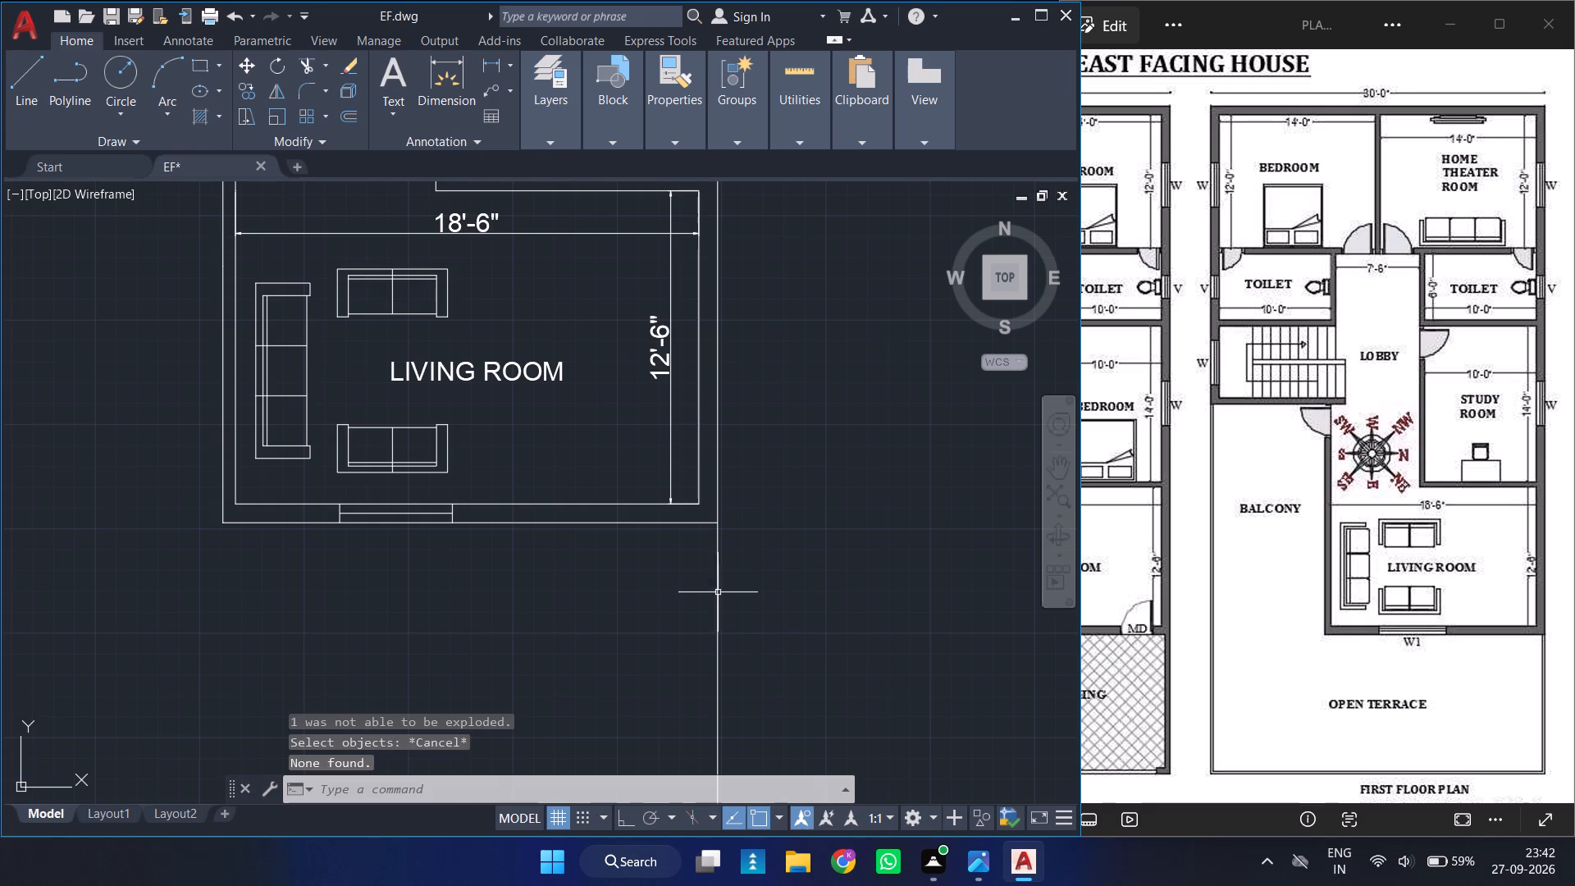
# Draw a vertical line from the first floor living room's outer lower corner down to the plot's lower corner.
pyautogui.keyDown('ctrl'); pyautogui.scroll(-2, 824, 557); pyautogui.keyUp('ctrl')
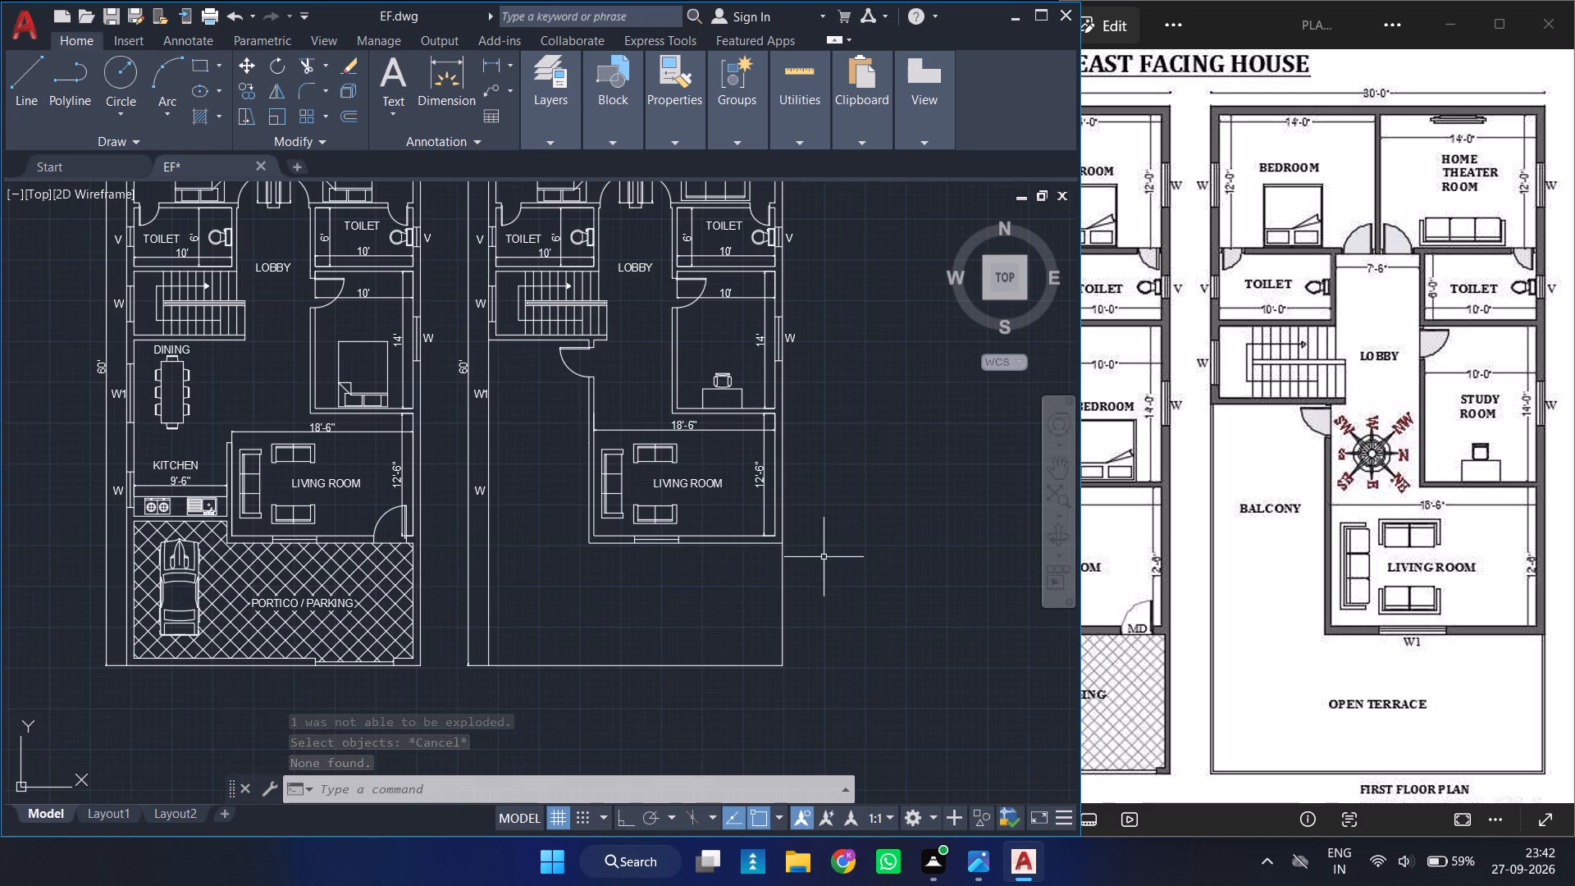
pyautogui.press('l')
pyautogui.press('Return')
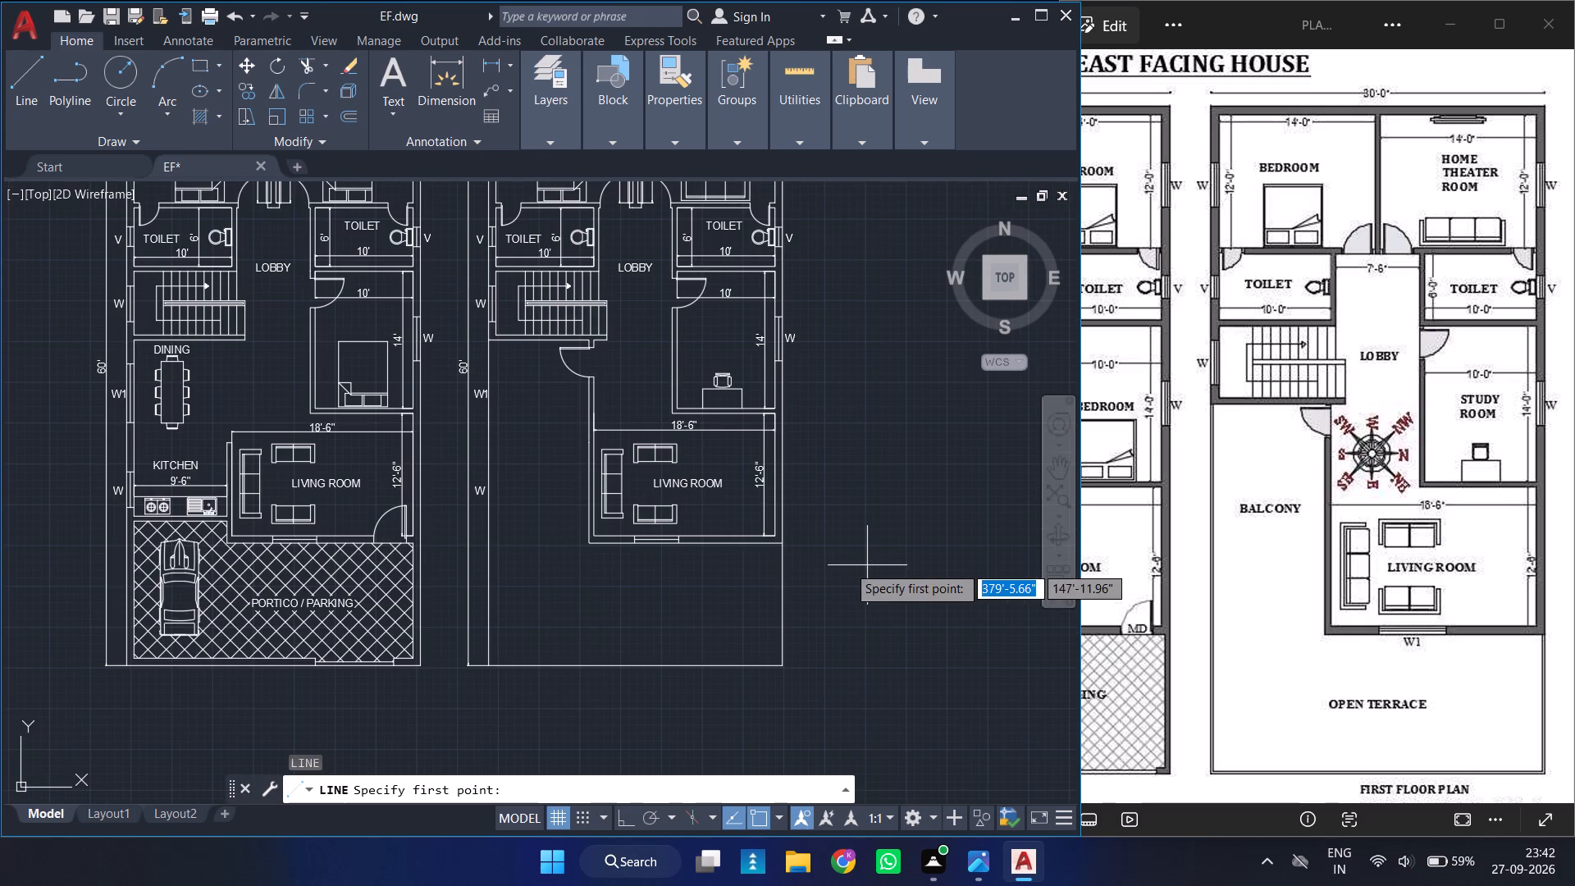
pyautogui.click(784, 543)
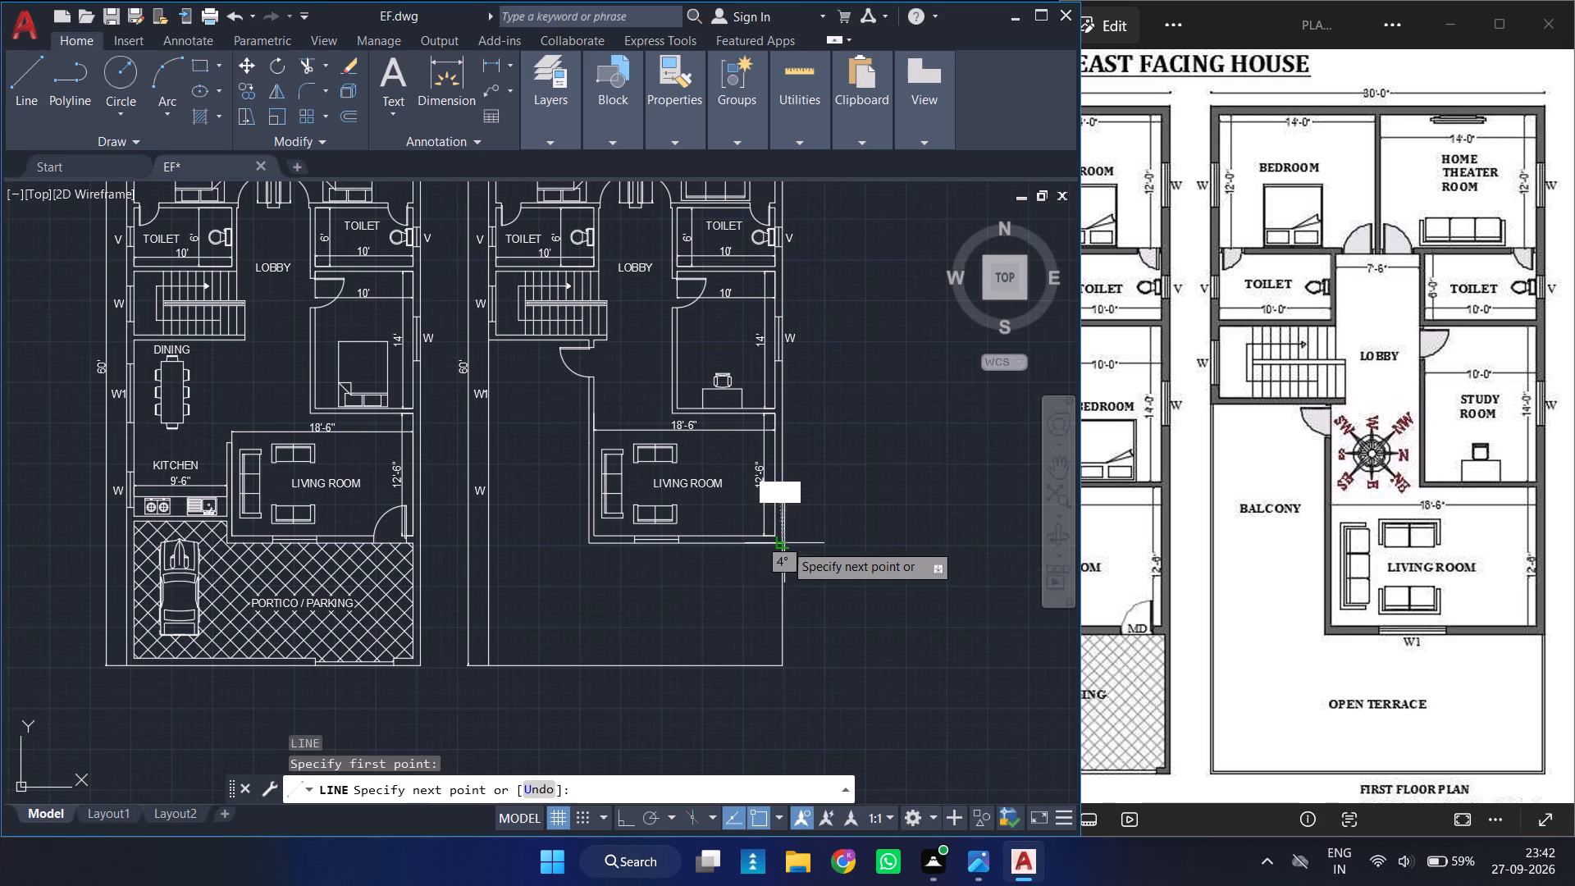
pyautogui.click(788, 667)
pyautogui.press('Return')
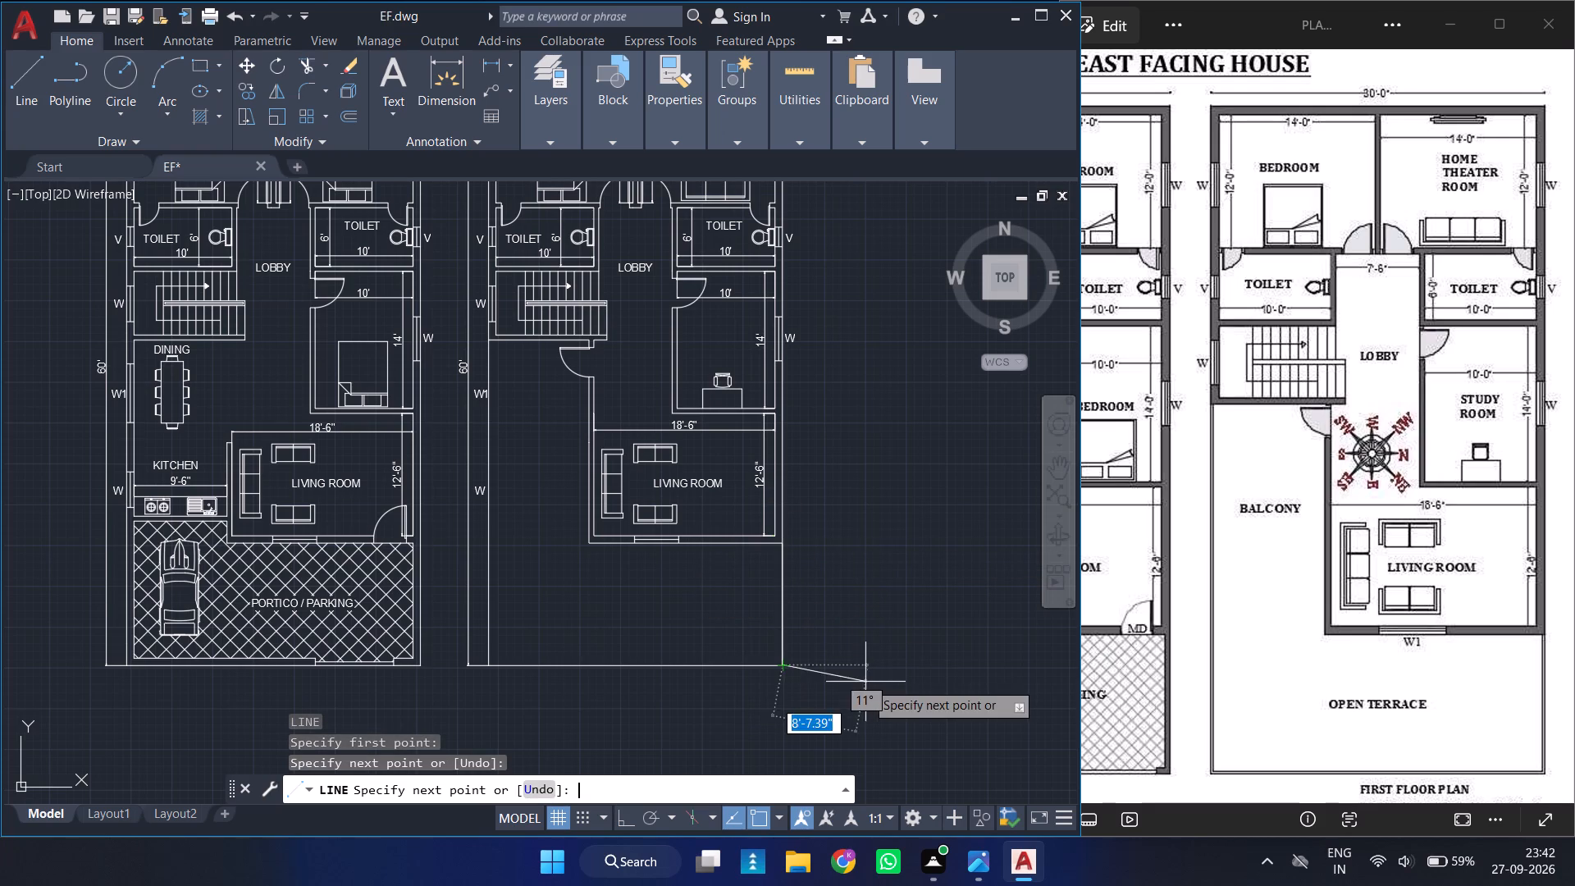
# Offset the new terrace side line 3" inward, after starting Offset with a distance of 2".
pyautogui.press('o')
pyautogui.press('Return')
pyautogui.press('2')
pyautogui.press('Return')
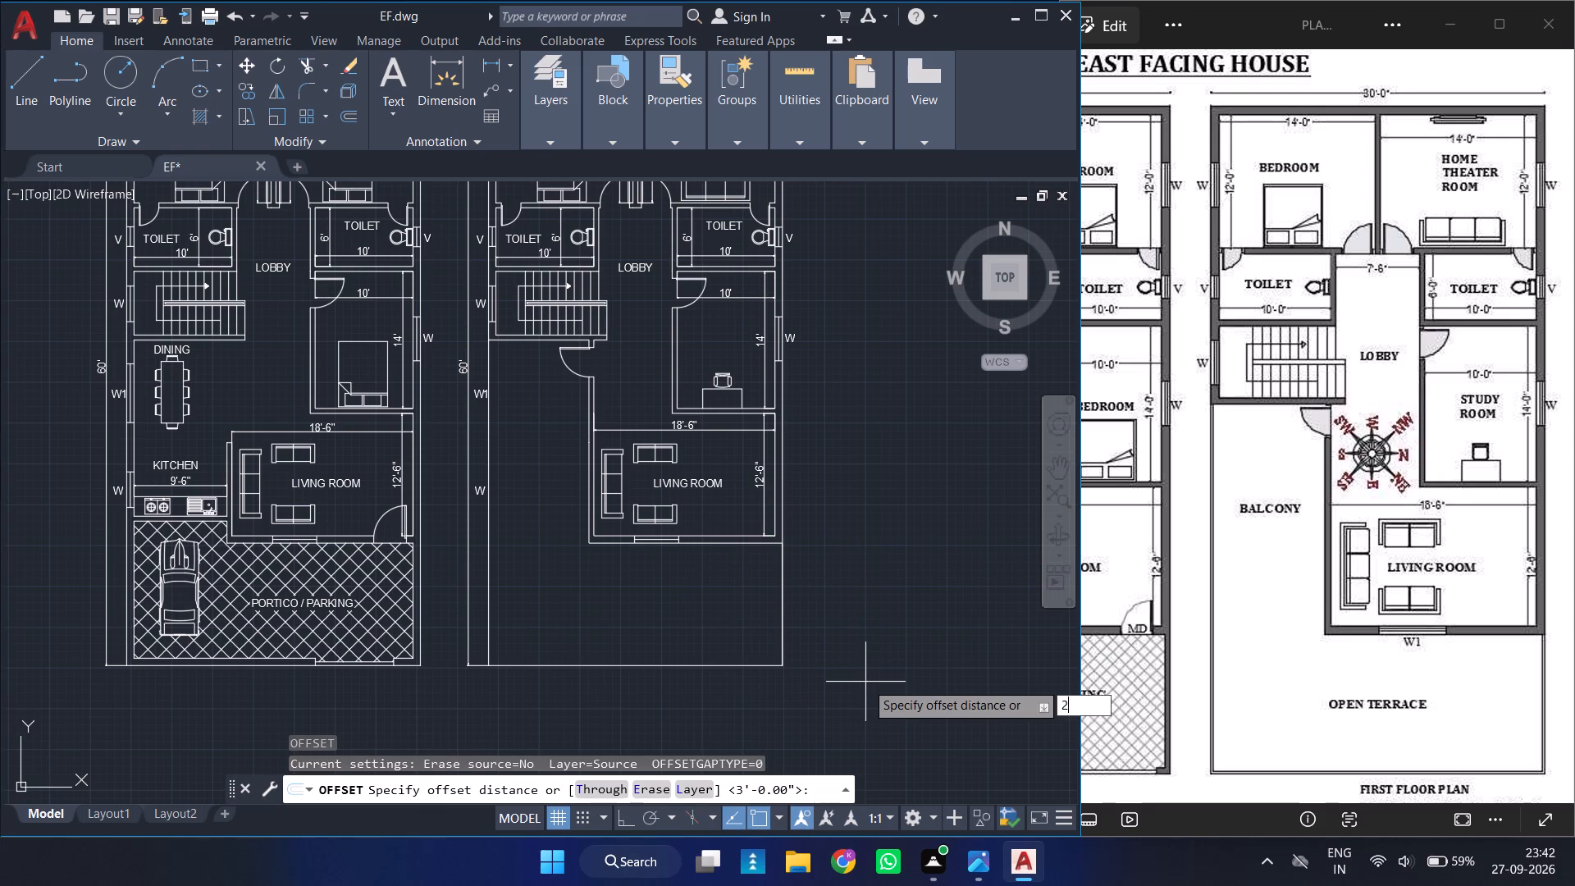
pyautogui.click(783, 592)
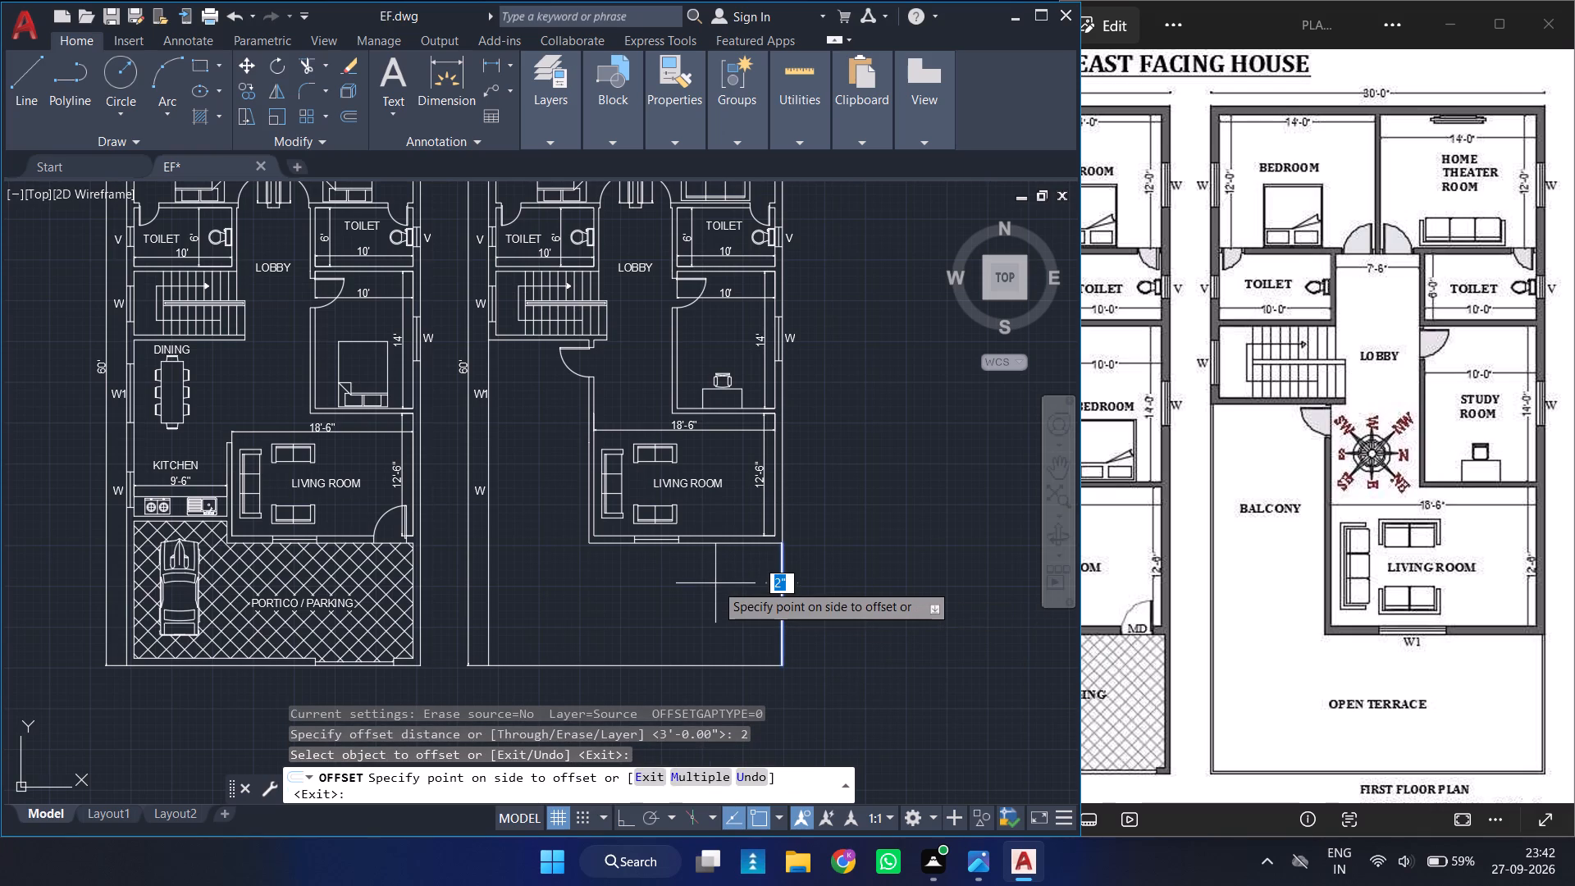
pyautogui.keyDown('ctrl'); pyautogui.scroll(3, 715, 583); pyautogui.keyUp('ctrl')
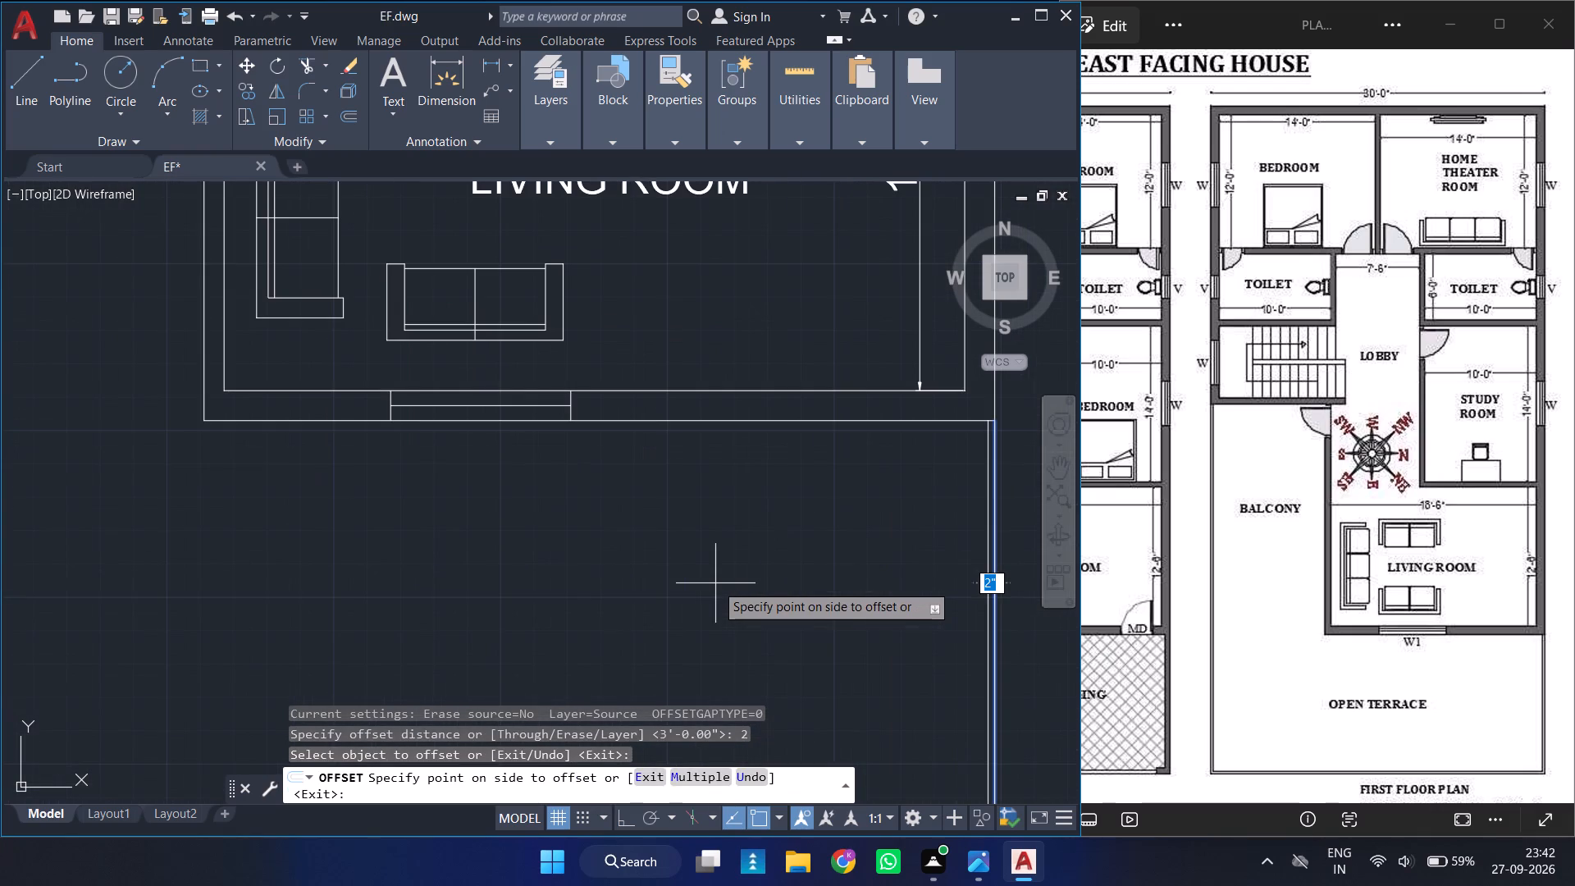
pyautogui.press('4')
pyautogui.press('BackSpace')
pyautogui.press('3')
pyautogui.press('Return')
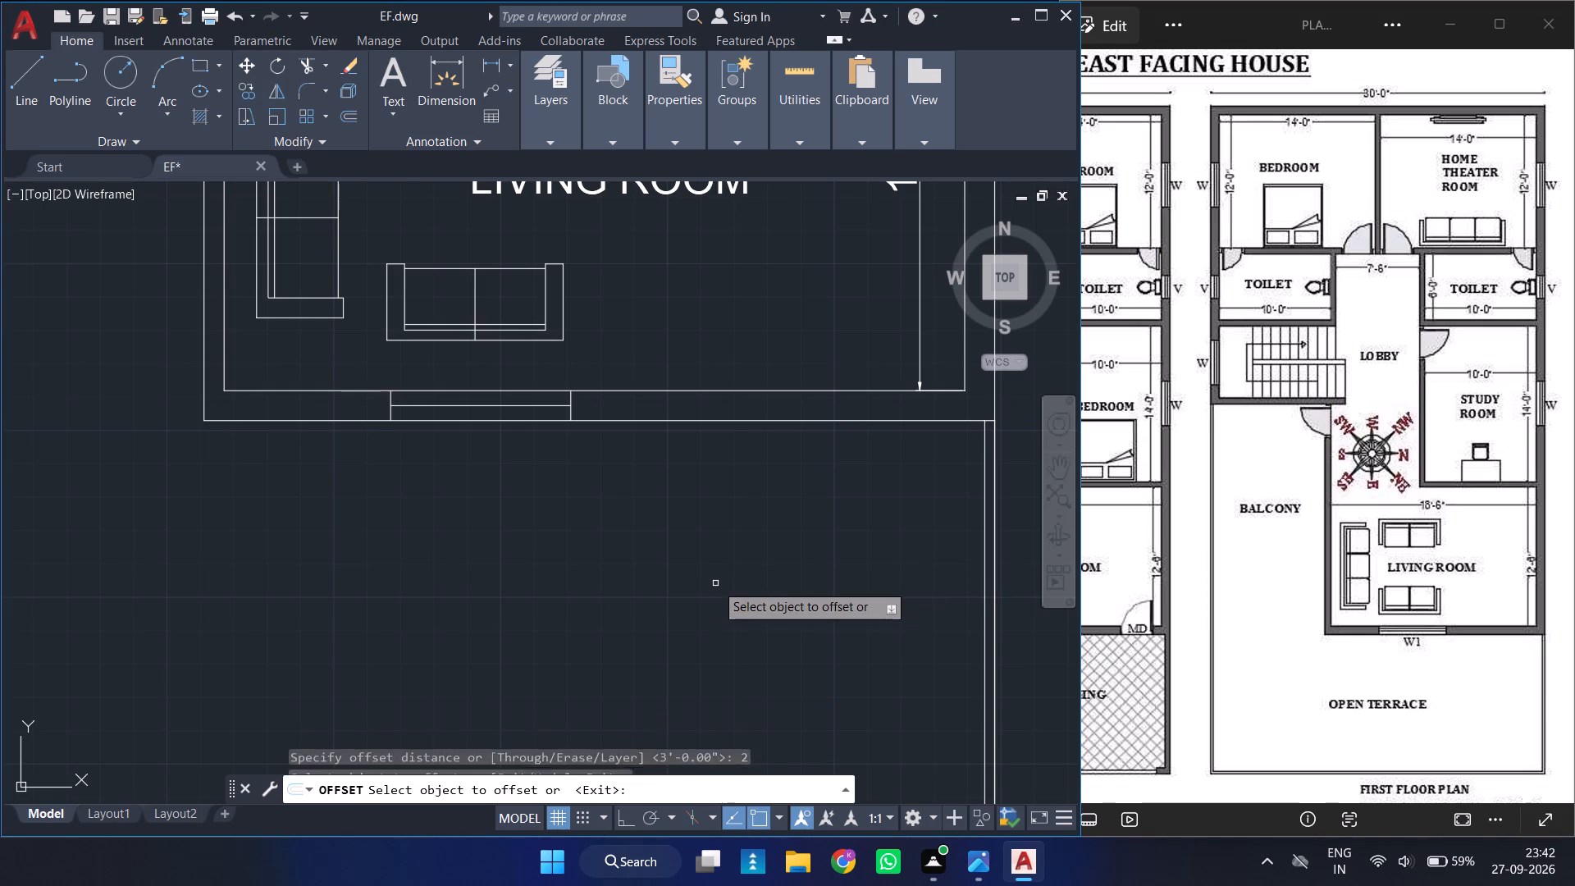
# Offset the first floor plot's bottom boundary line inward to form the open terrace's front parapet.
pyautogui.keyDown('ctrl'); pyautogui.scroll(-2, 917, 575); pyautogui.keyUp('ctrl')
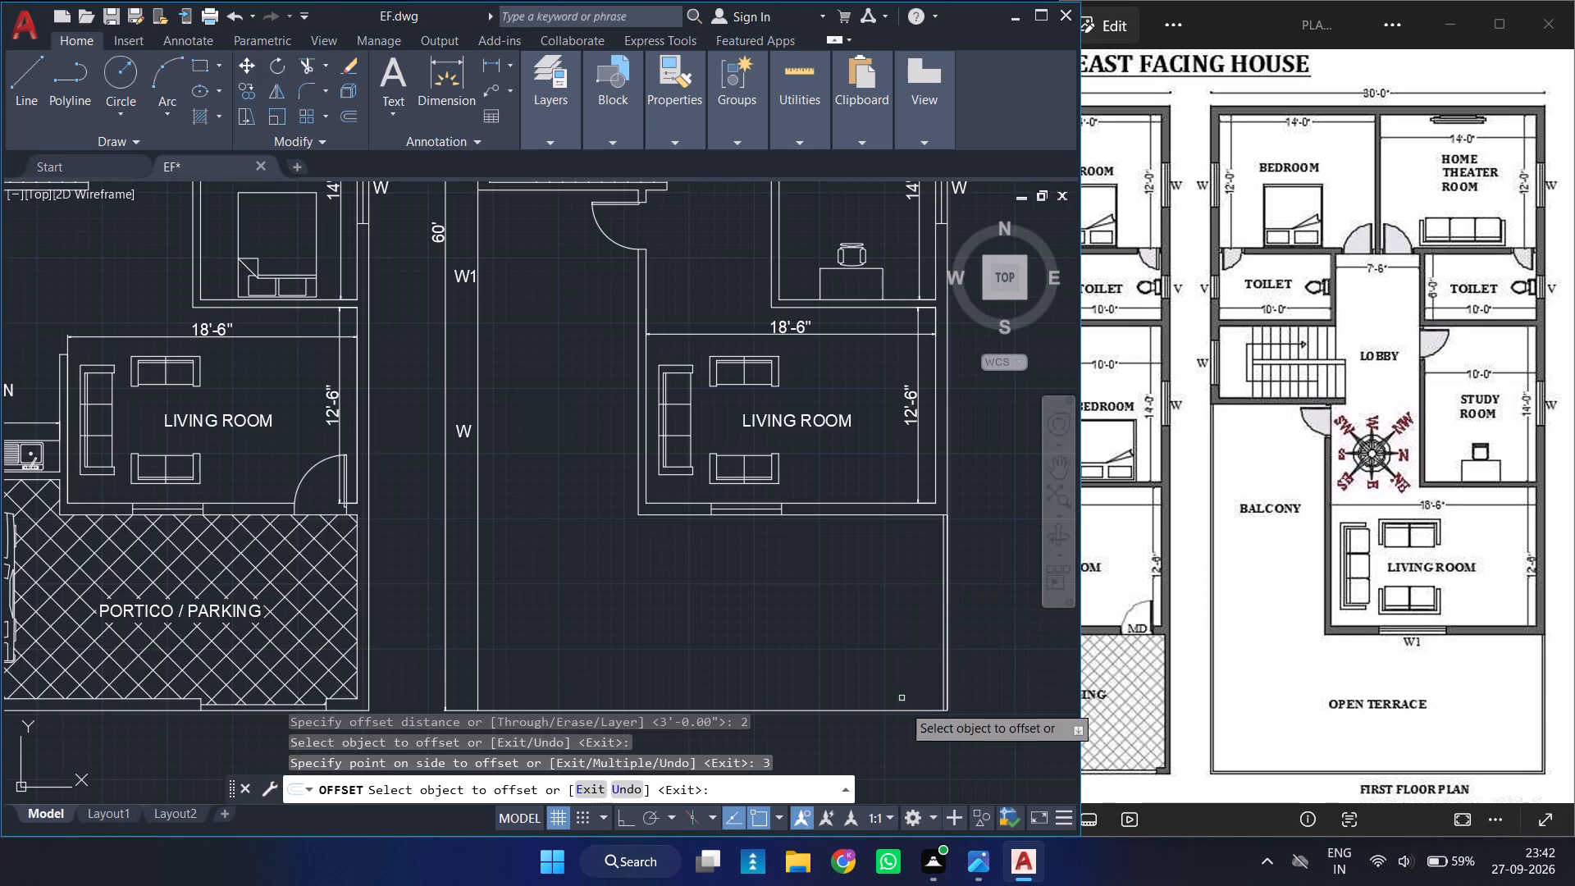
pyautogui.click(902, 710)
pyautogui.click(902, 669)
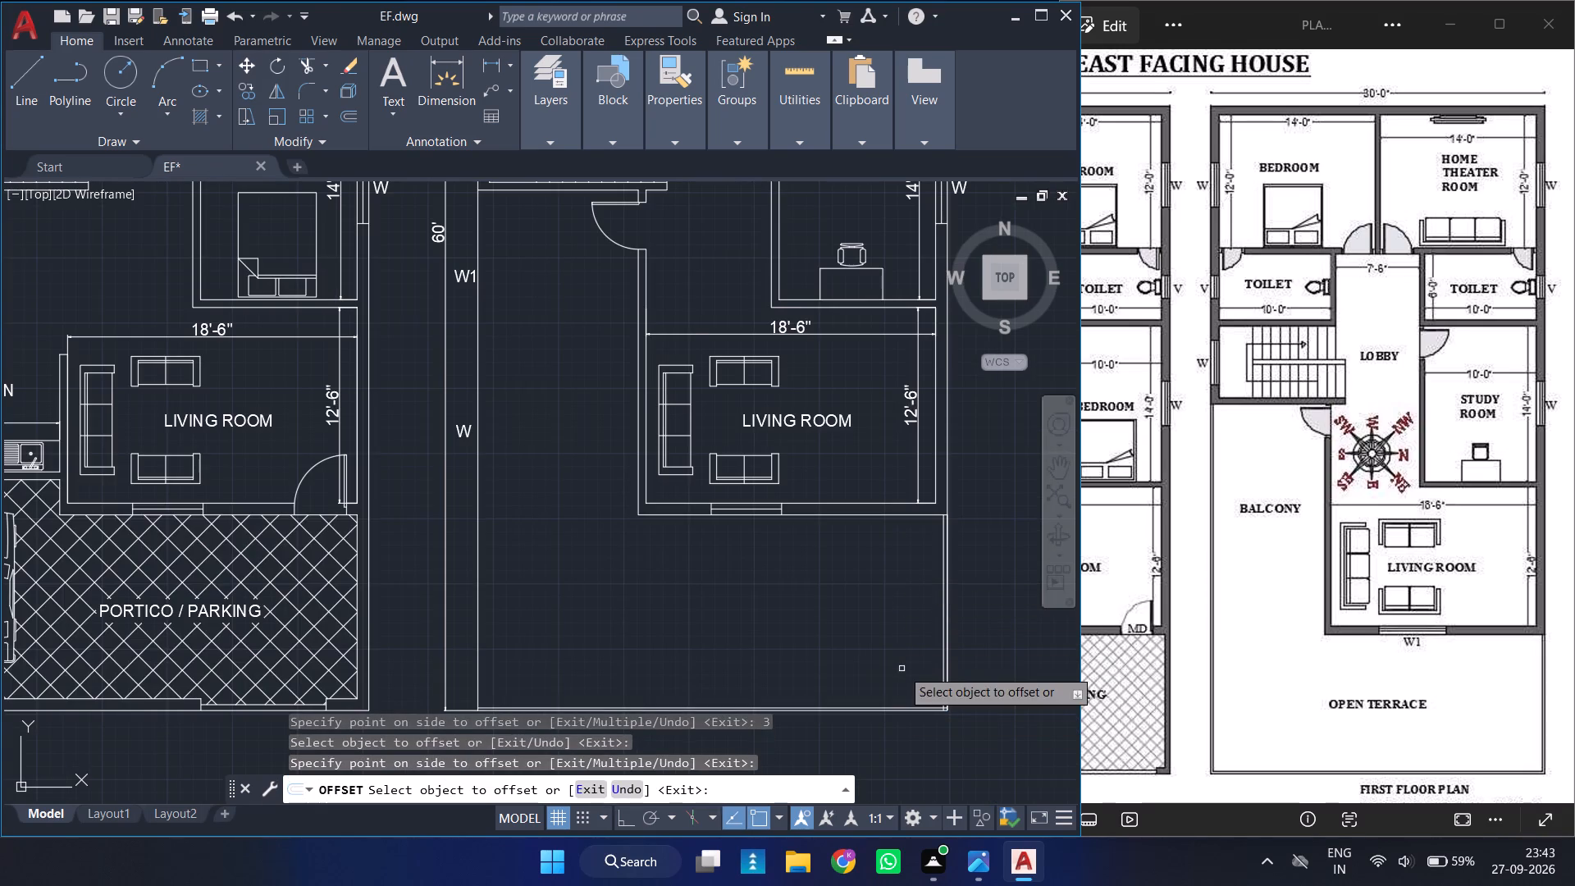
# Draw a 33'-3" vertical line from the outer wall corner below the first floor staircase down to the plot's bottom boundary.
pyautogui.keyDown('ctrl'); pyautogui.scroll(-1, 758, 616); pyautogui.keyUp('ctrl')
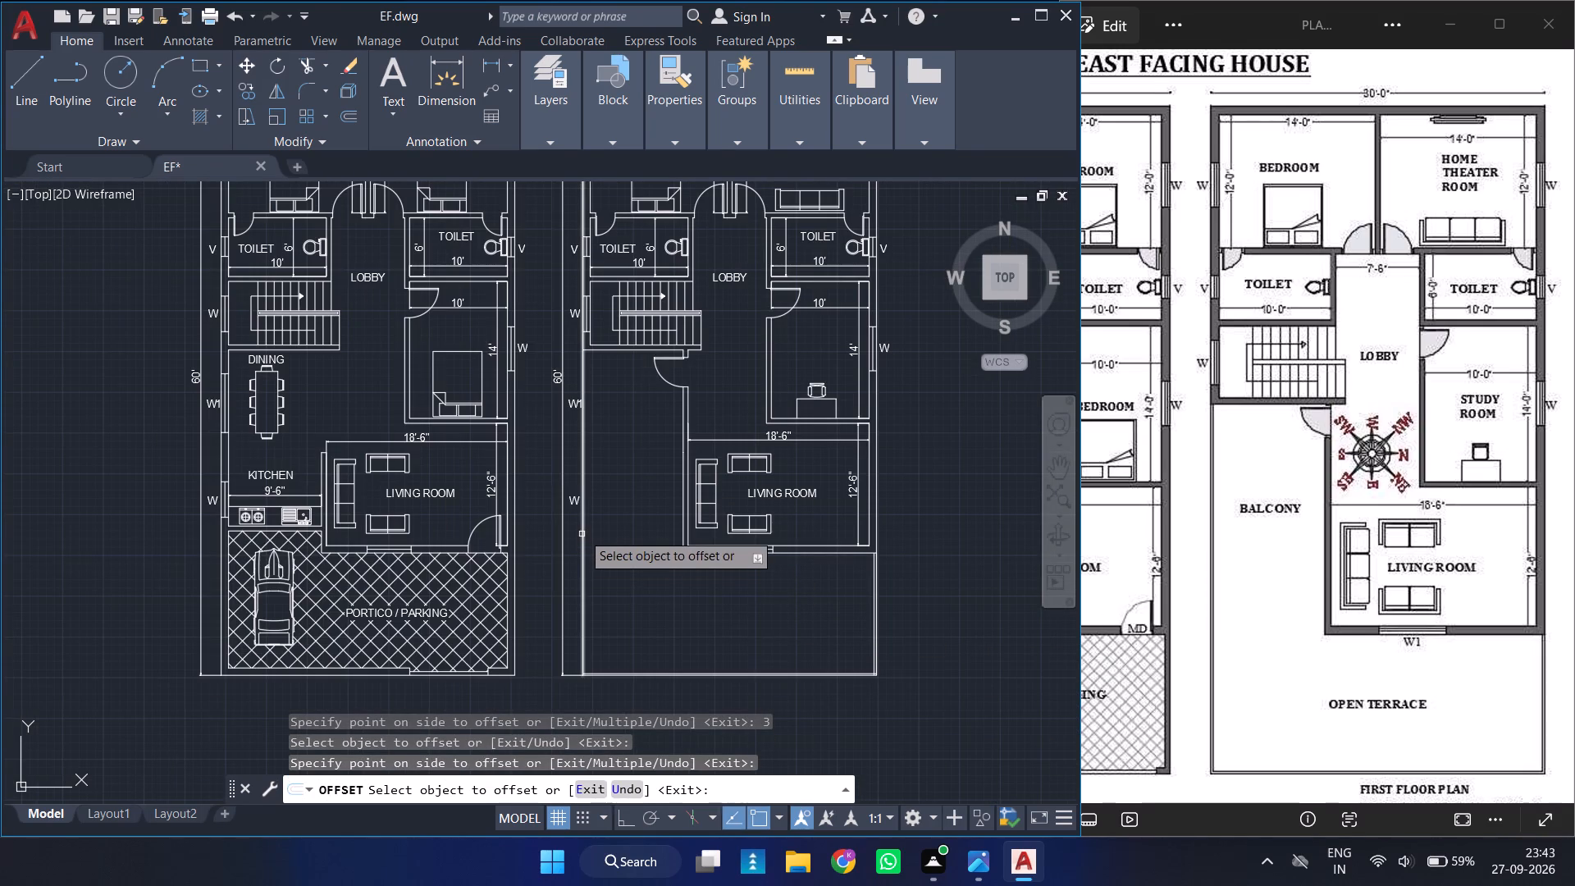
pyautogui.press('Escape')
pyautogui.press('l')
pyautogui.press('Return')
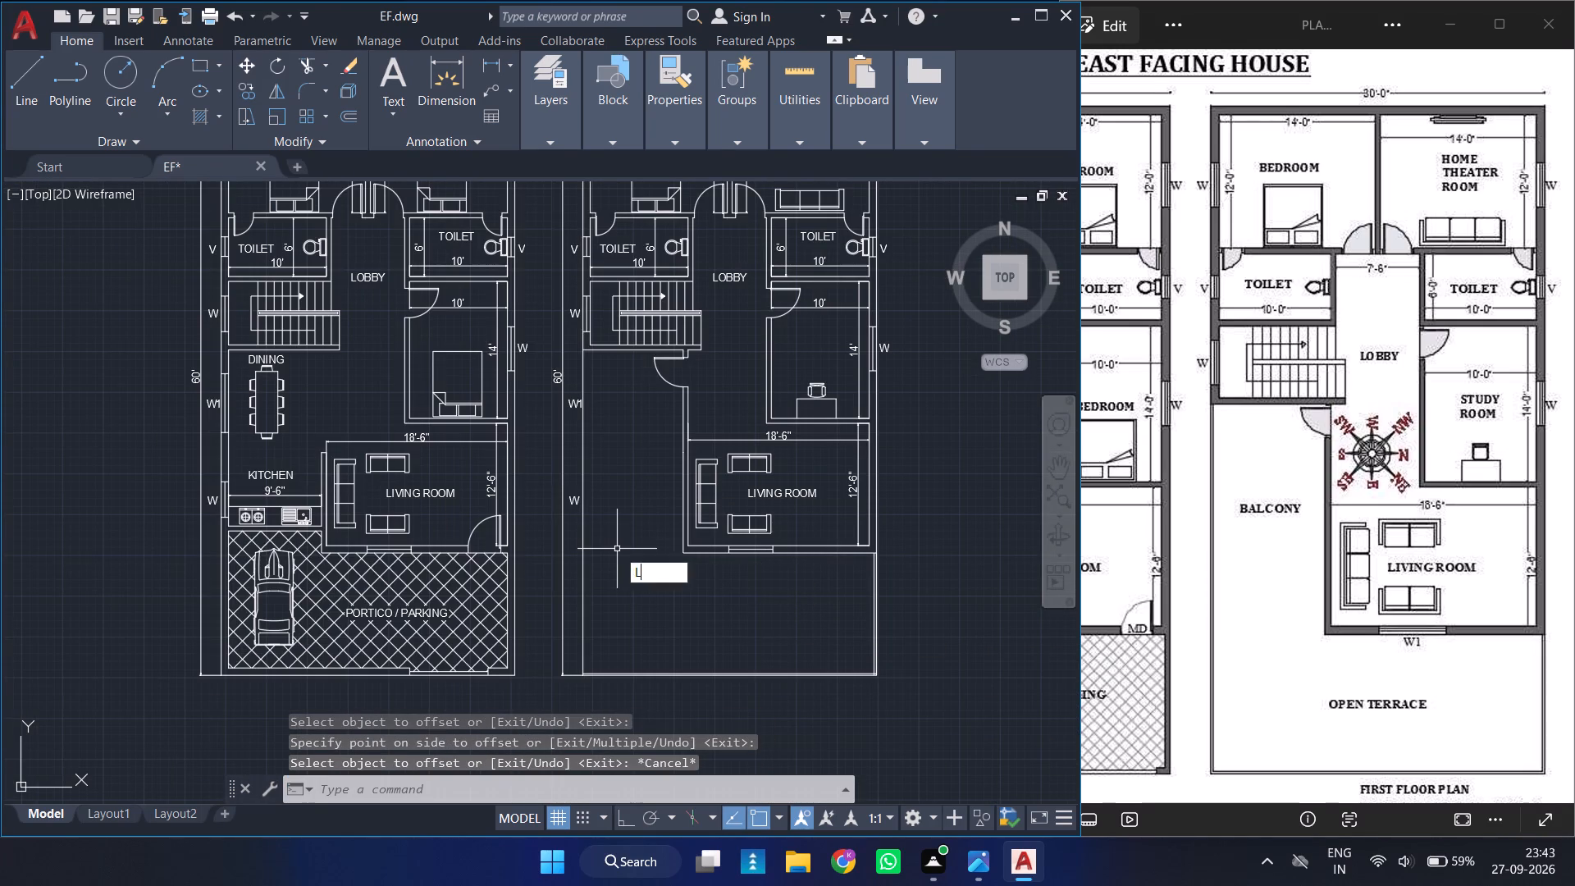
pyautogui.click(584, 352)
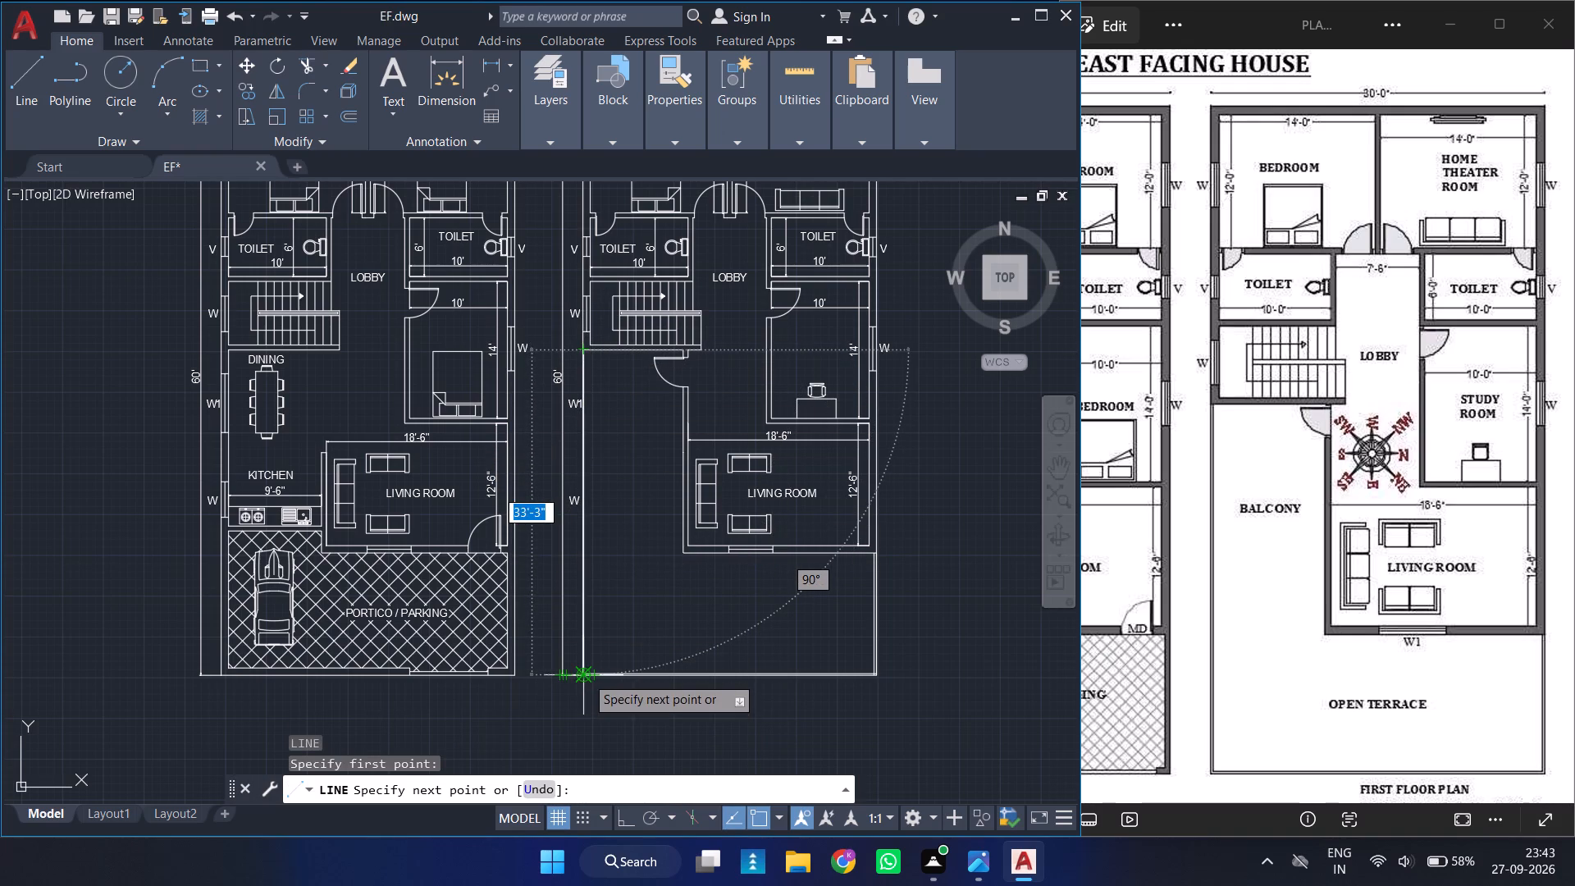
pyautogui.click(586, 676)
pyautogui.press('Return')
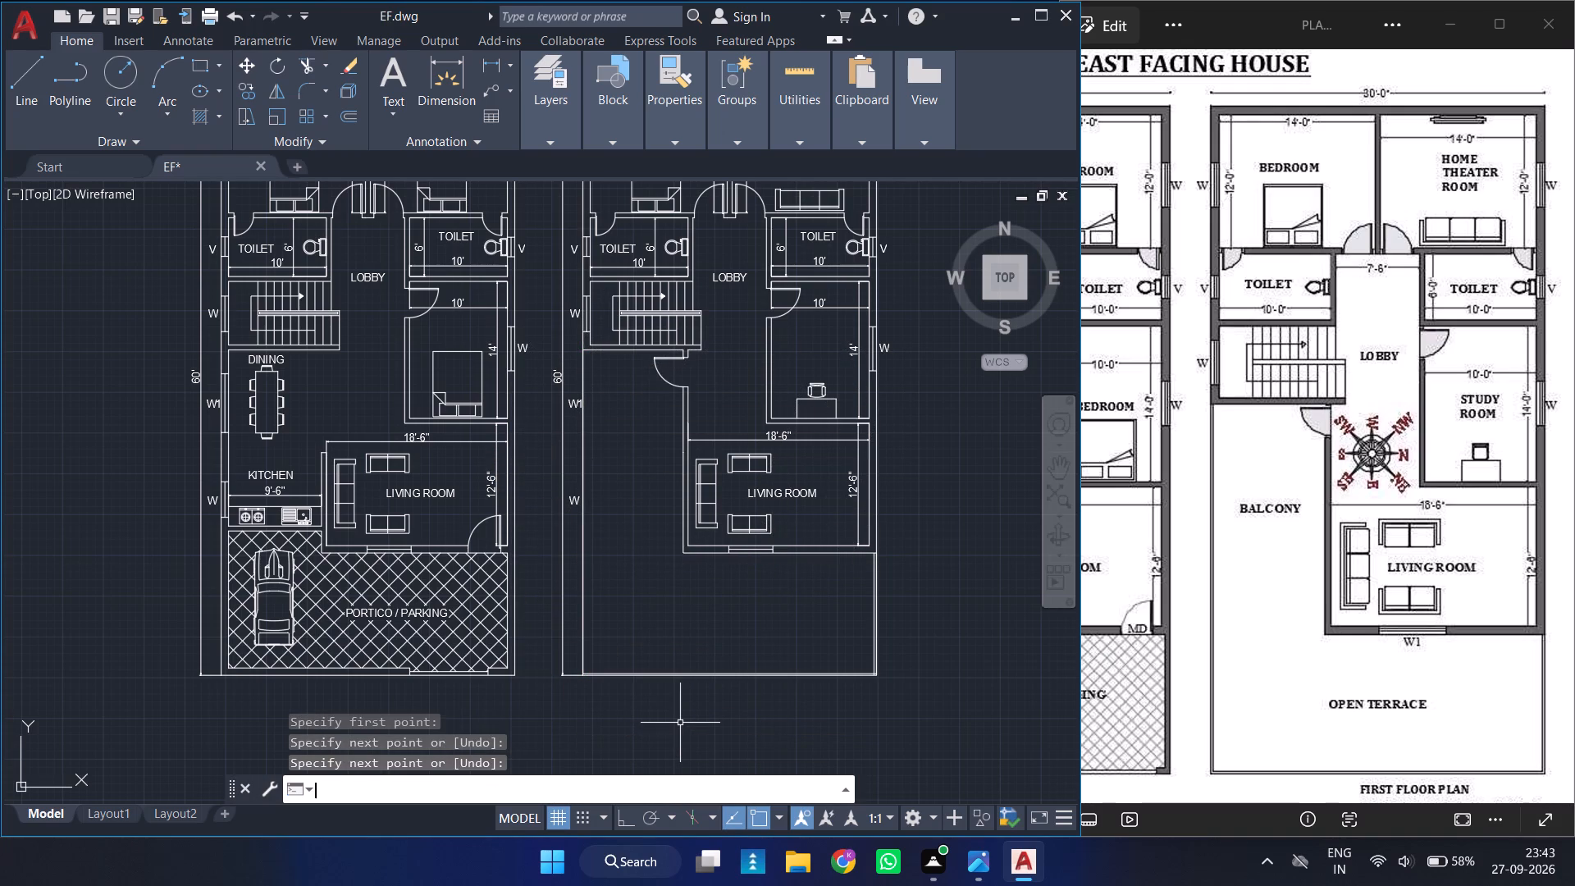
# Offset the new balcony side line 3" inward to form the side parapet.
pyautogui.press('o')
pyautogui.press('Return')
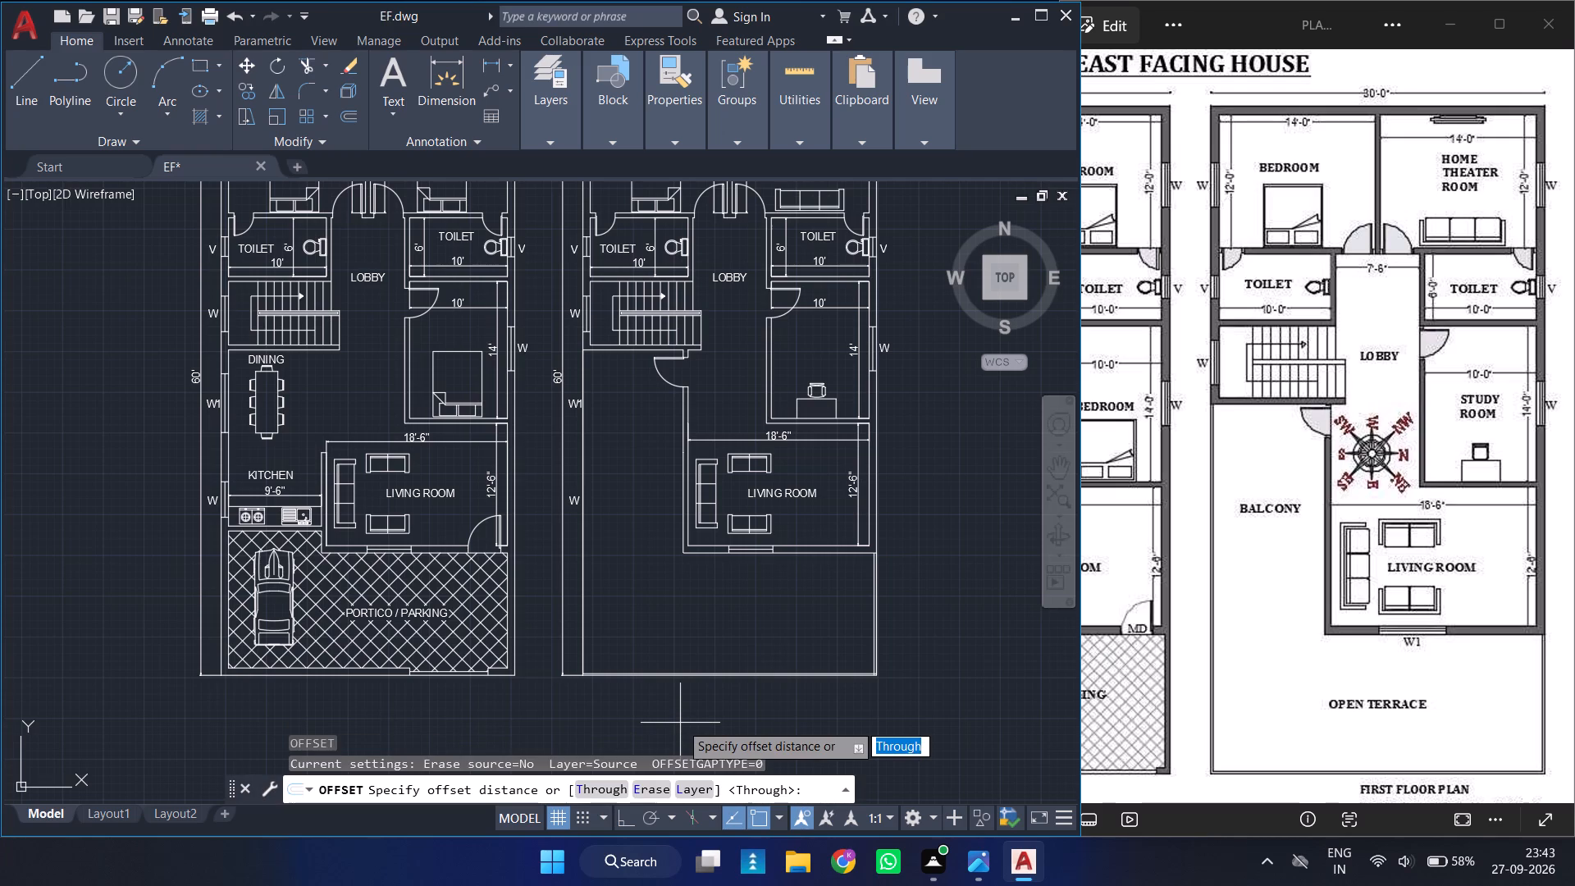
pyautogui.press('3')
pyautogui.press('Return')
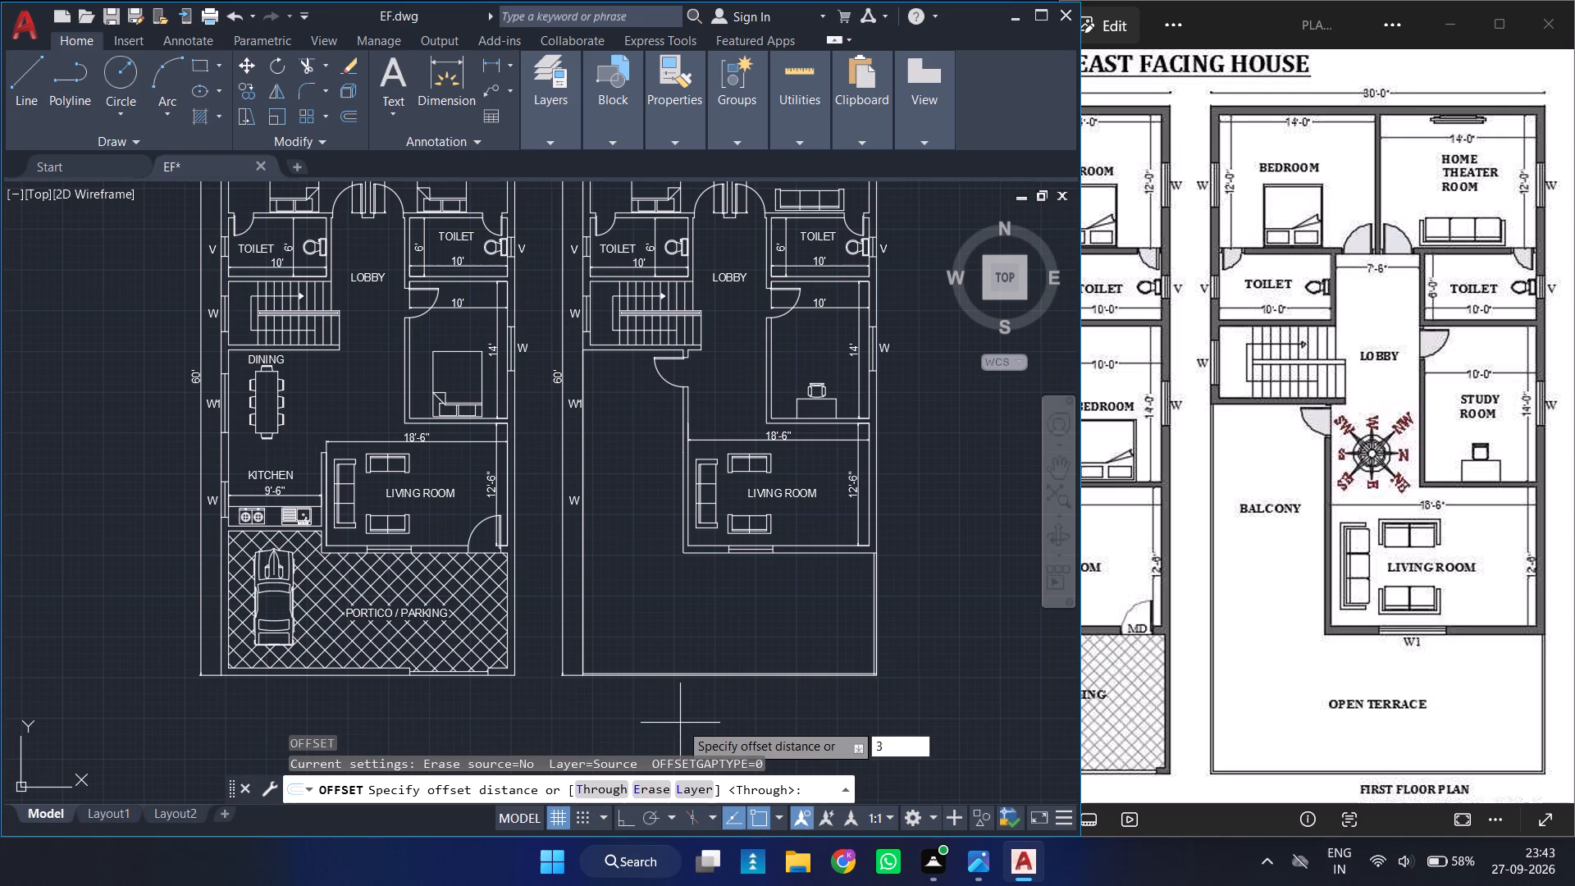
pyautogui.click(582, 595)
pyautogui.click(667, 582)
pyautogui.press('Escape')
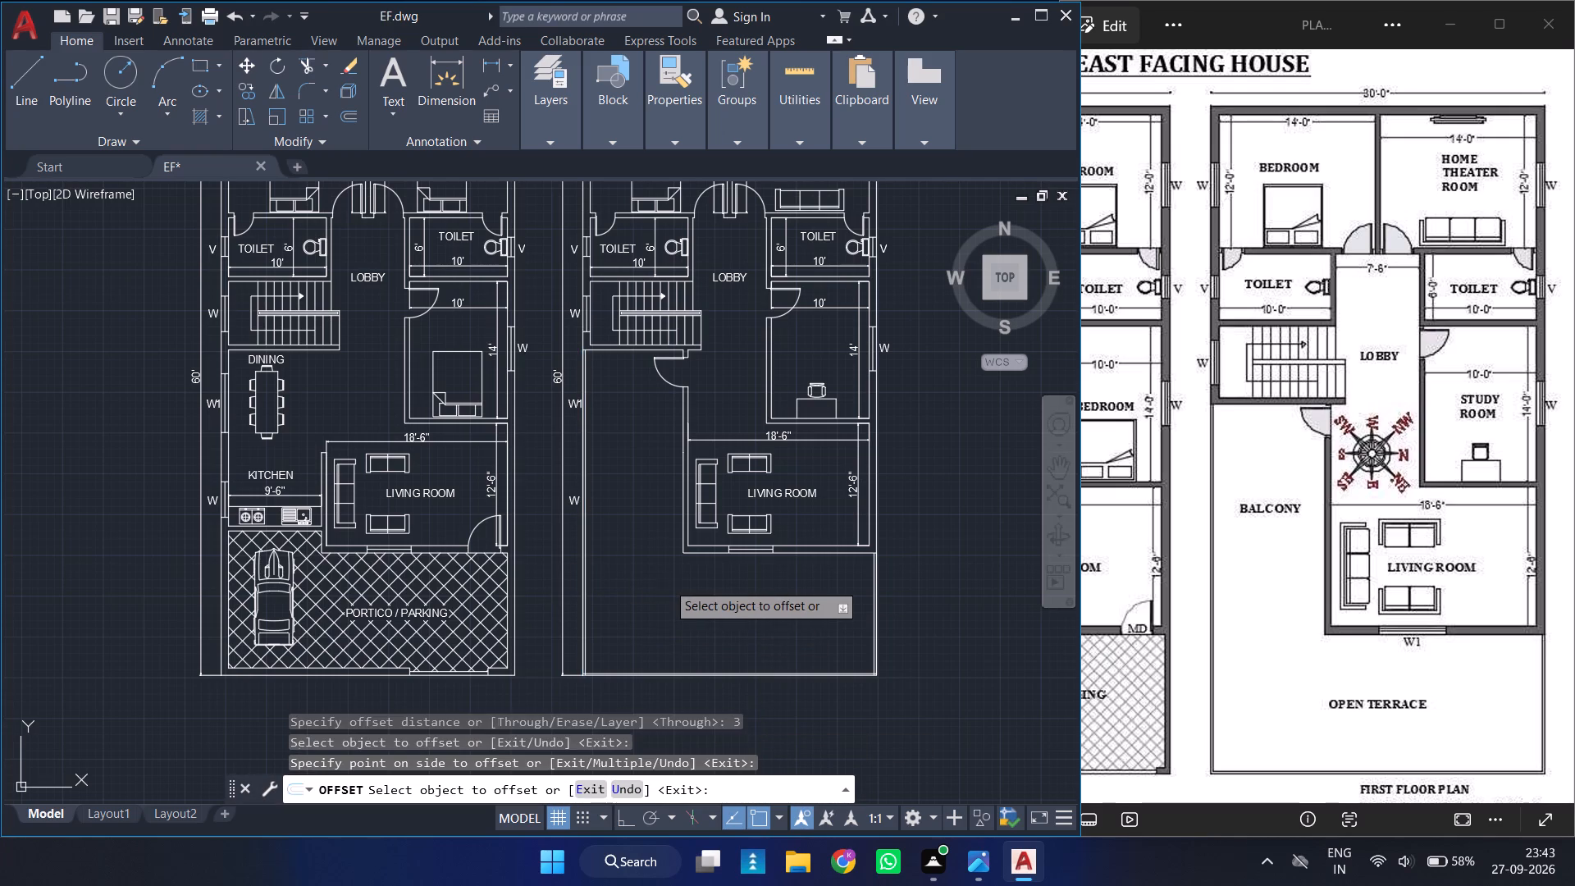
# Trim the outer line beside the open terrace and the overlapping parapet line ends at the terrace's lower left corner.
pyautogui.write('TR')
pyautogui.press('space')
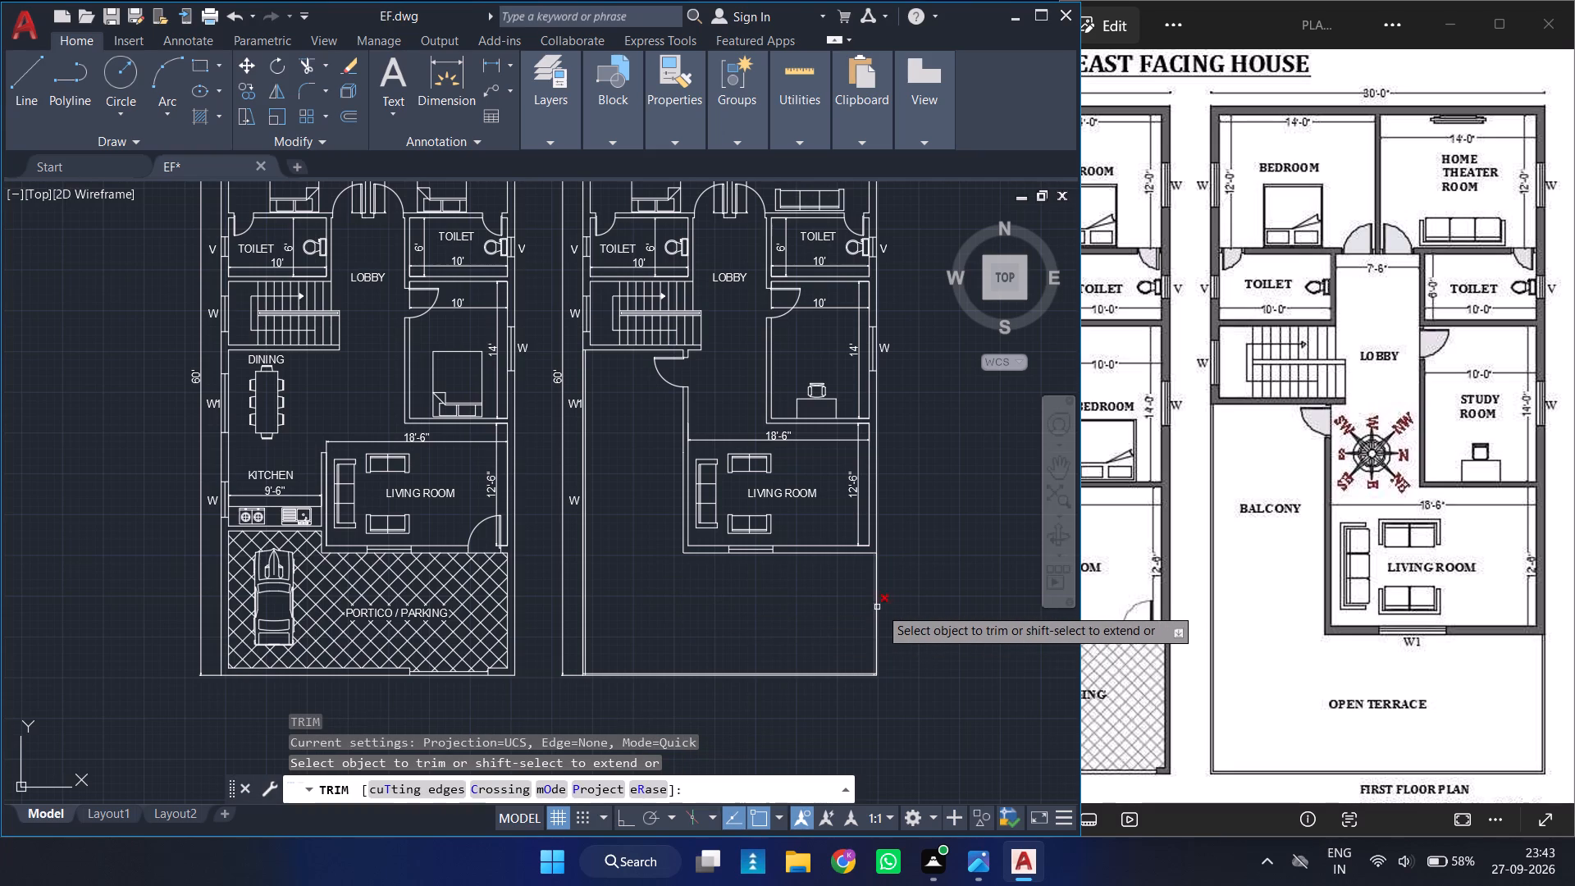
pyautogui.click(878, 604)
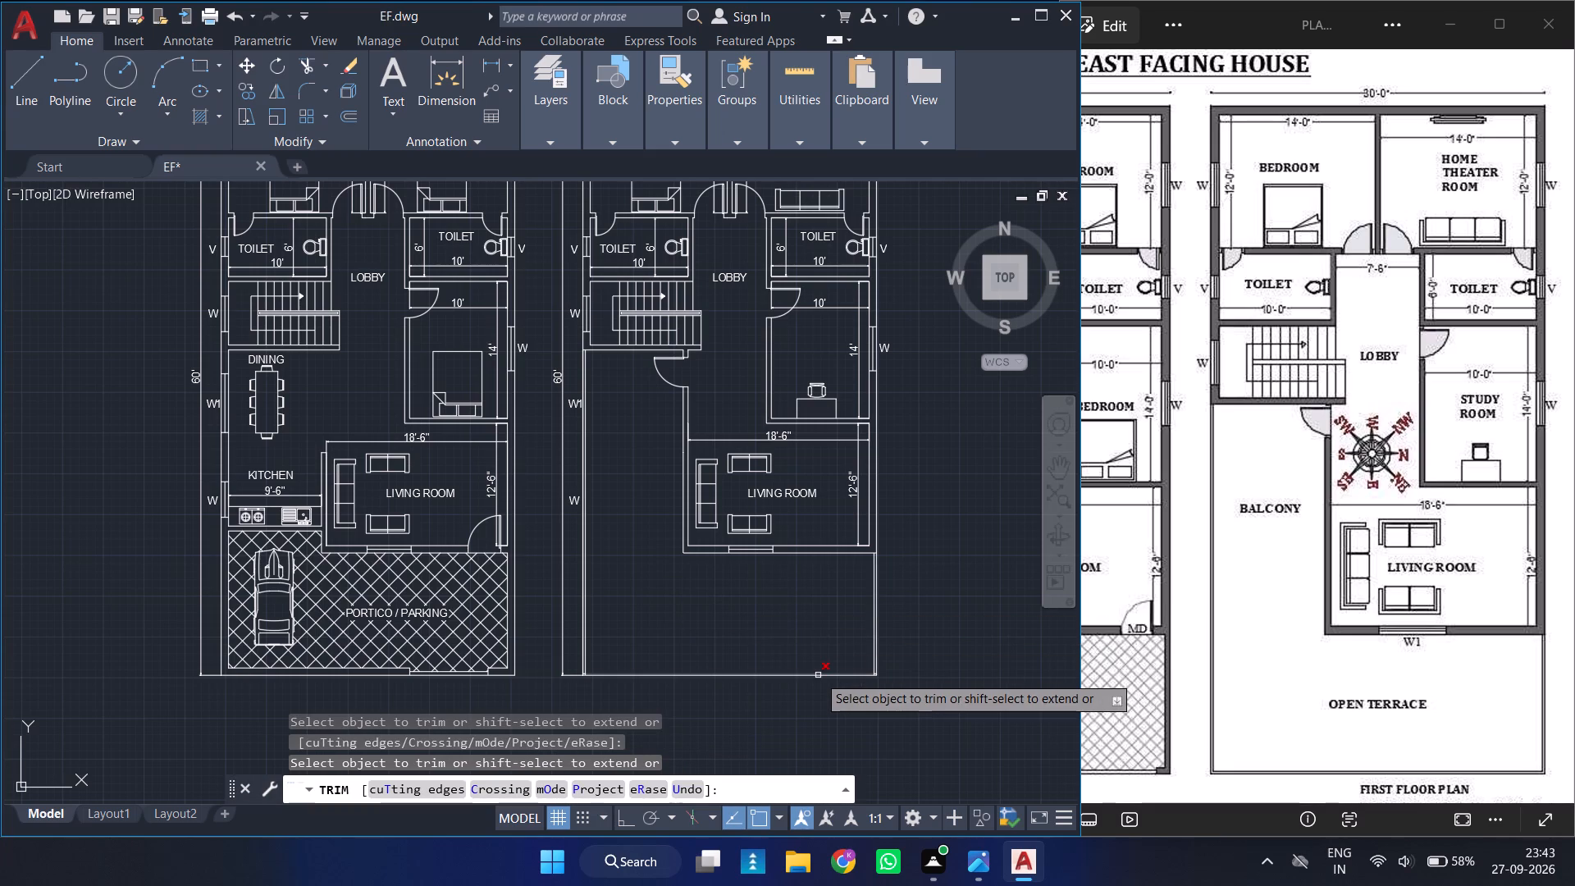
pyautogui.keyDown('ctrl'); pyautogui.scroll(3, 818, 675); pyautogui.keyUp('ctrl')
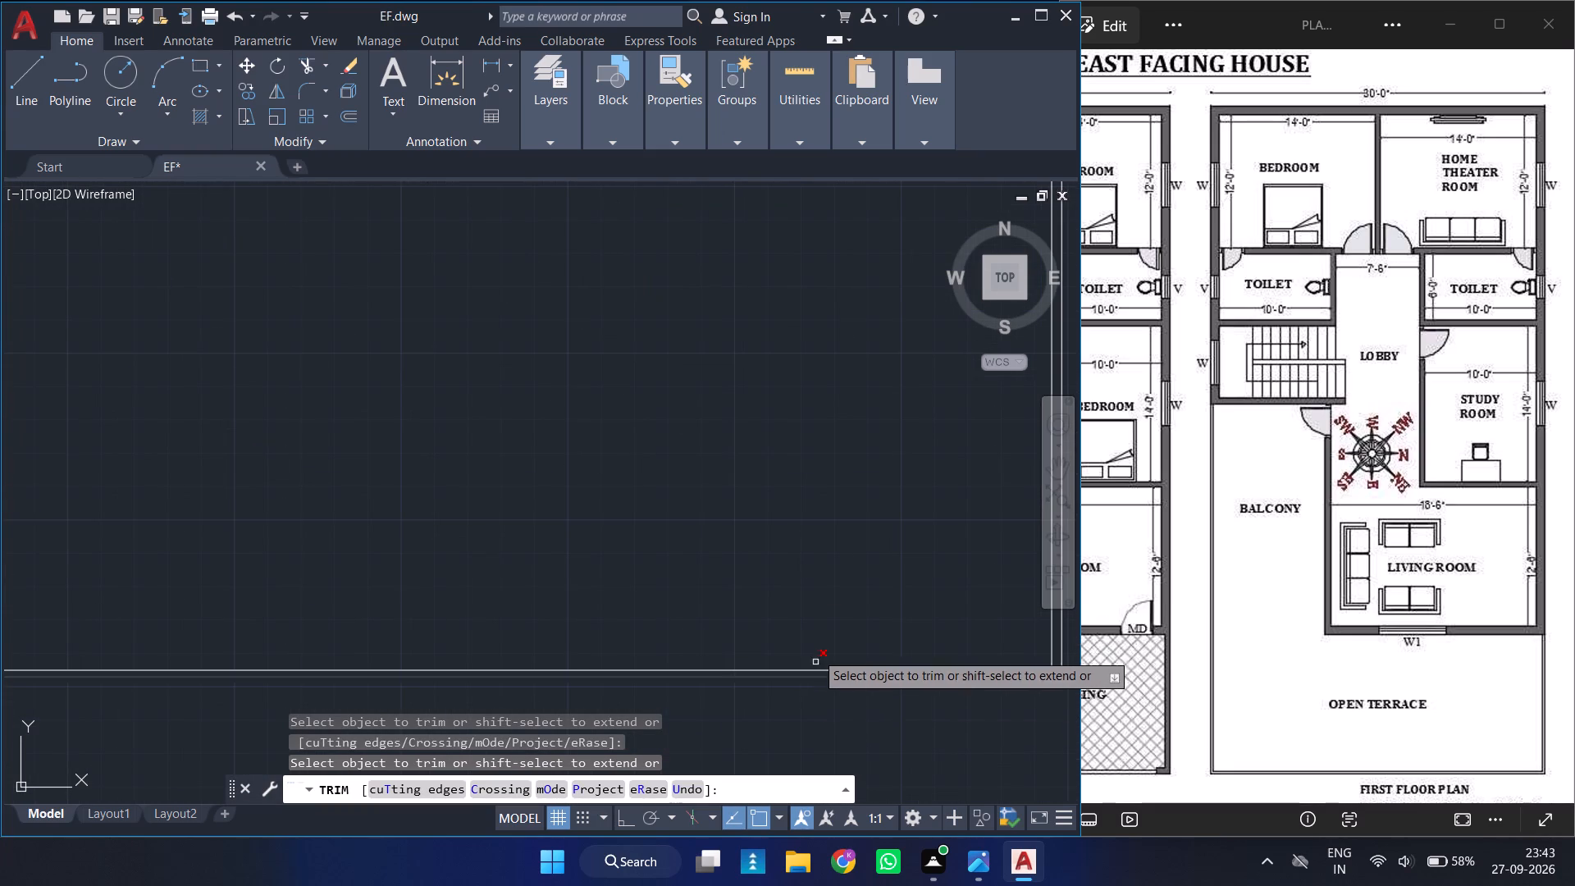
pyautogui.keyDown('ctrl'); pyautogui.scroll(-1, 813, 555); pyautogui.keyUp('ctrl')
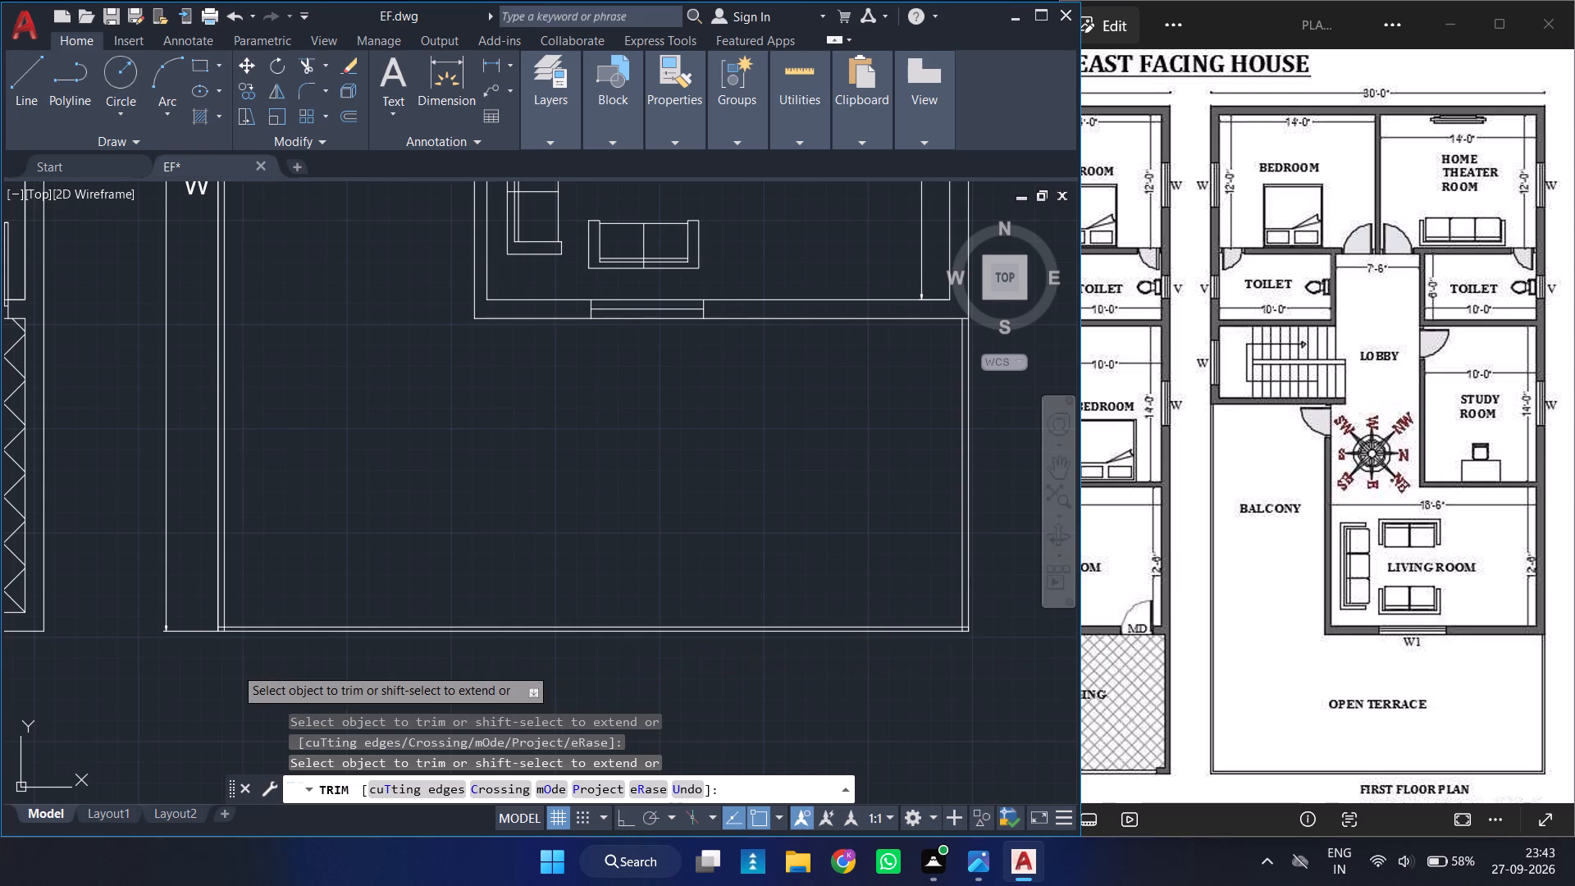
pyautogui.keyDown('ctrl'); pyautogui.scroll(2, 231, 667); pyautogui.keyUp('ctrl')
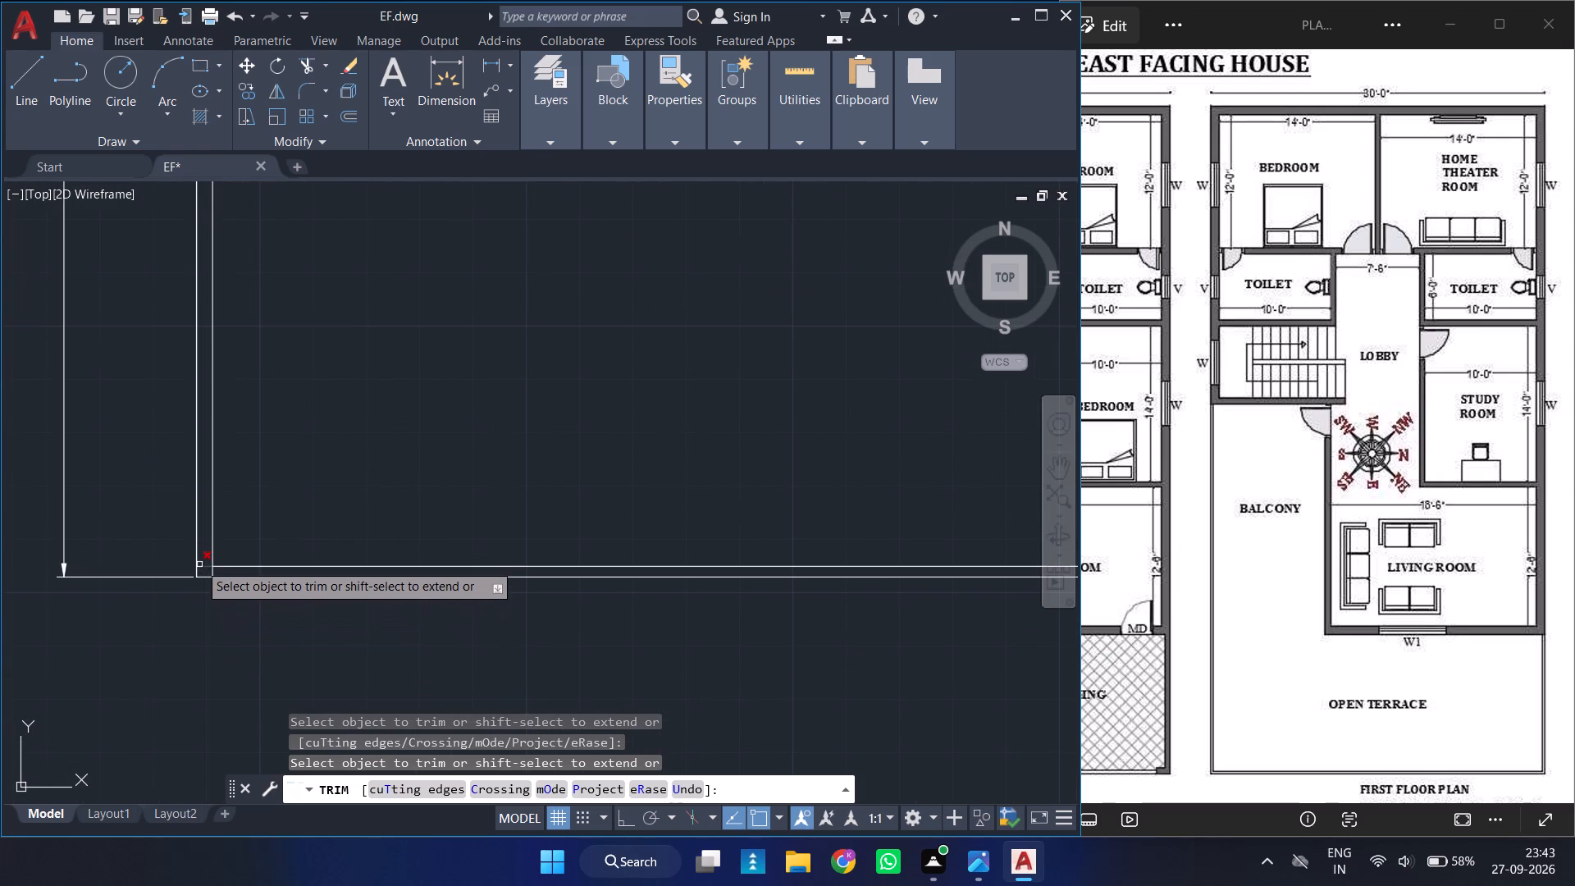
pyautogui.click(196, 560)
pyautogui.moveTo(203, 564); pyautogui.dragTo(212, 570)
pyautogui.click(212, 570)
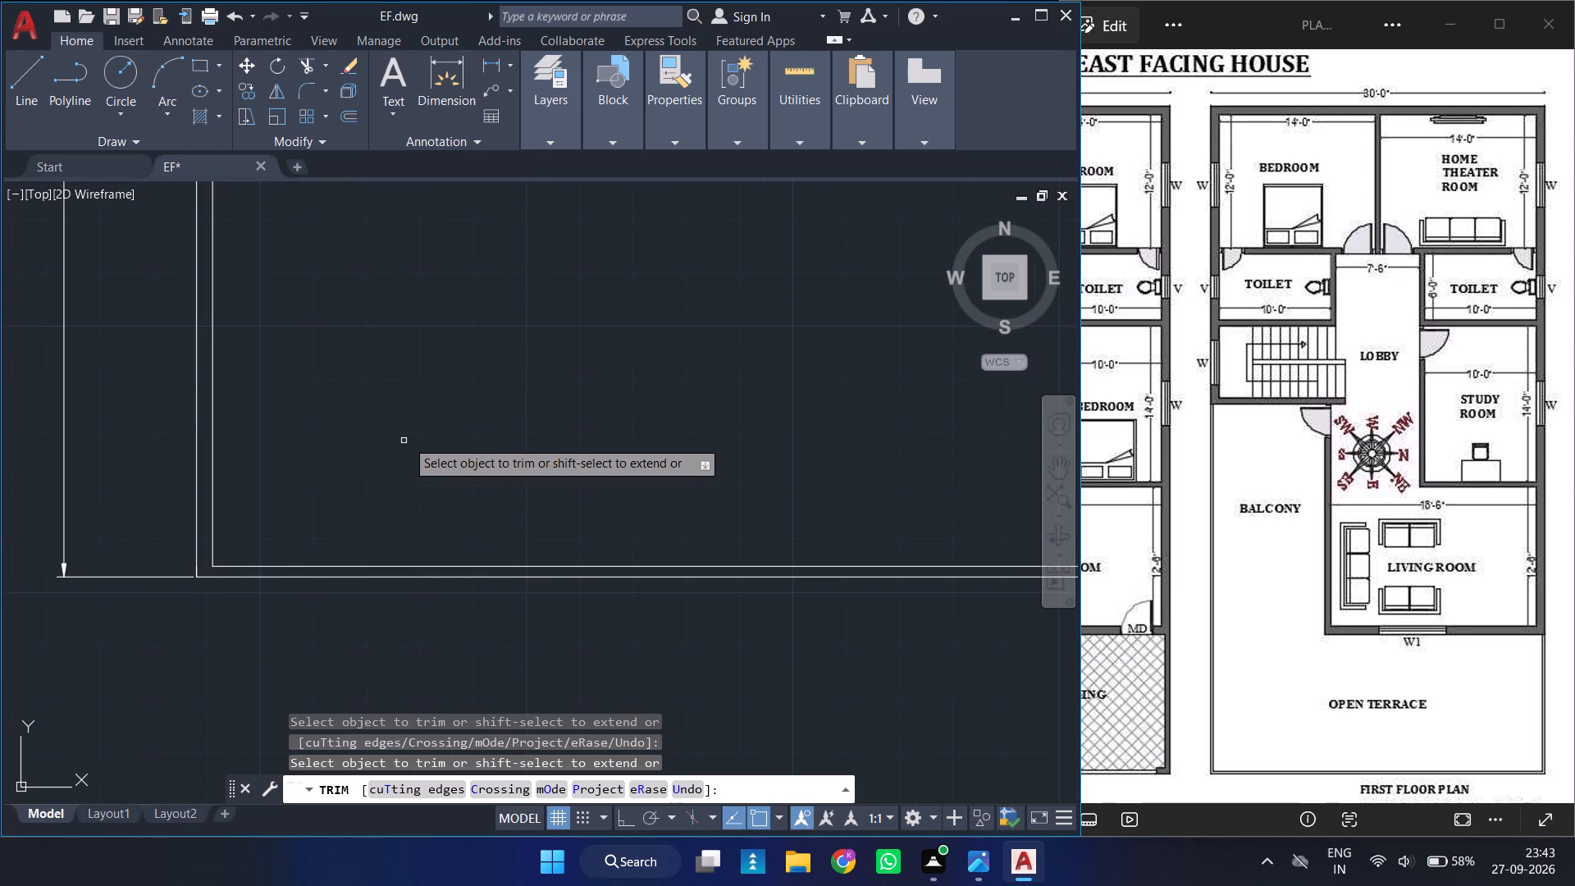
# Trim the overlapping inner parapet line ends at the open terrace's lower right corner.
pyautogui.keyDown('ctrl'); pyautogui.scroll(-4, 407, 440); pyautogui.keyUp('ctrl')
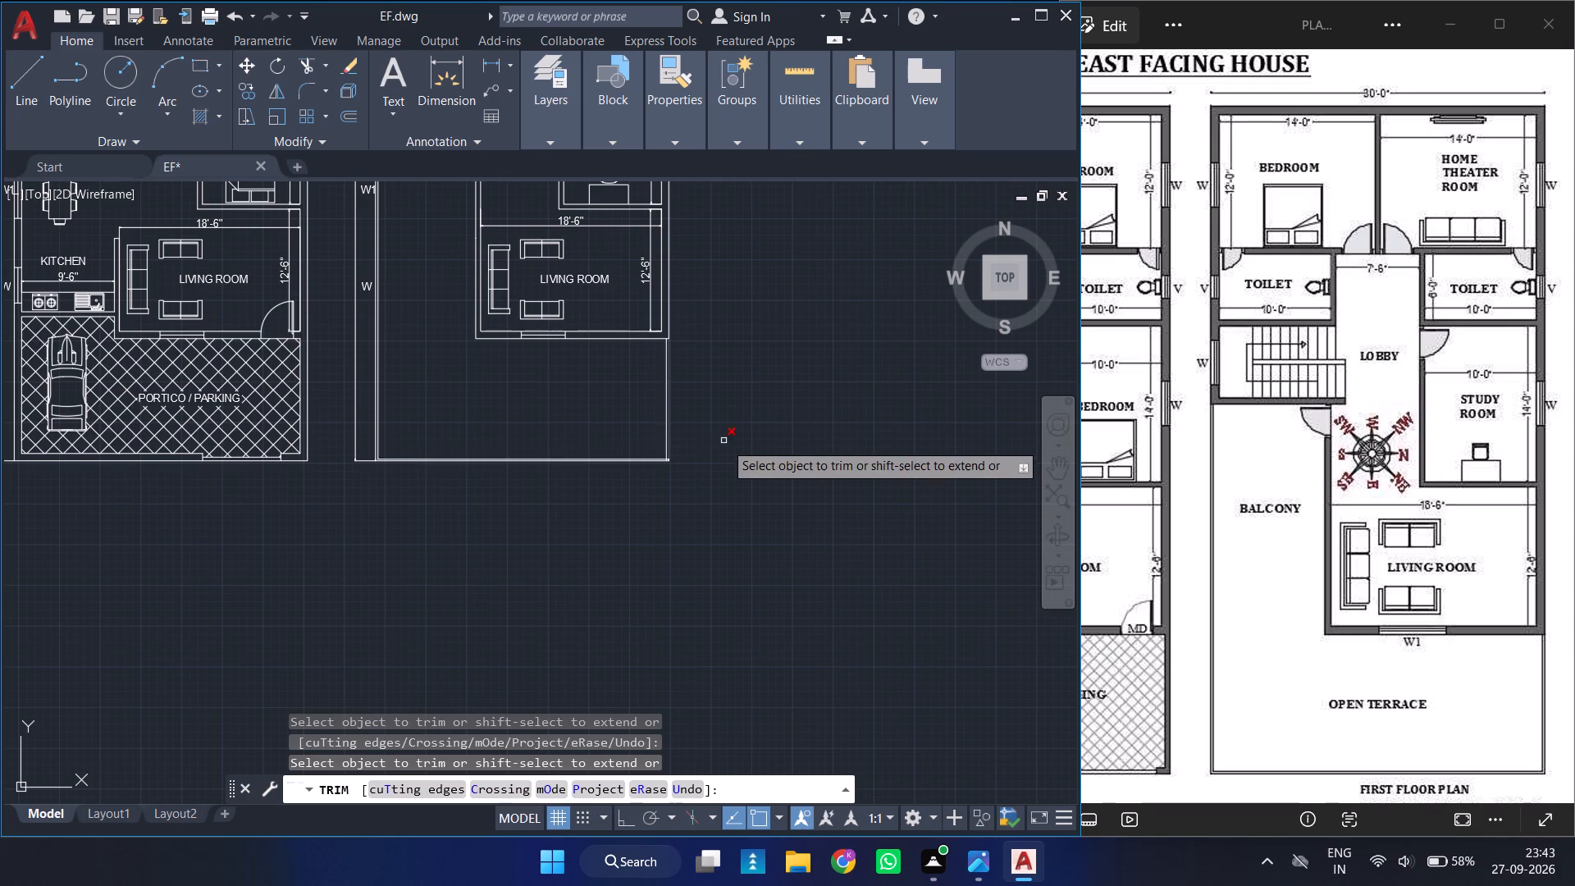
pyautogui.keyDown('ctrl'); pyautogui.scroll(1, 721, 464); pyautogui.keyUp('ctrl')
pyautogui.keyDown('ctrl'); pyautogui.scroll(3, 647, 450); pyautogui.keyUp('ctrl')
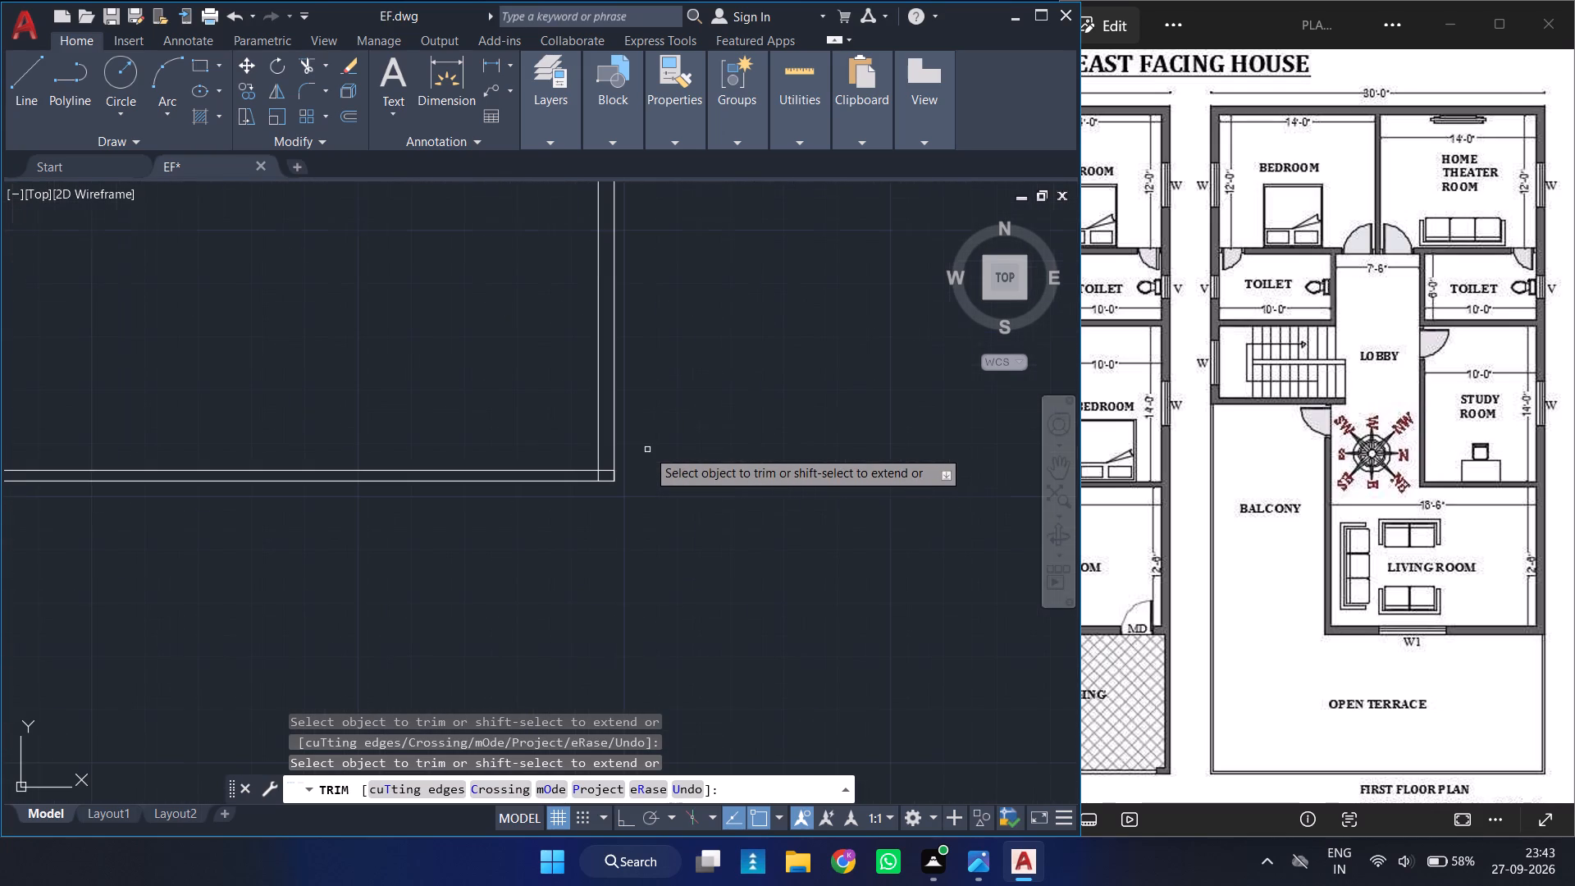
pyautogui.click(602, 473)
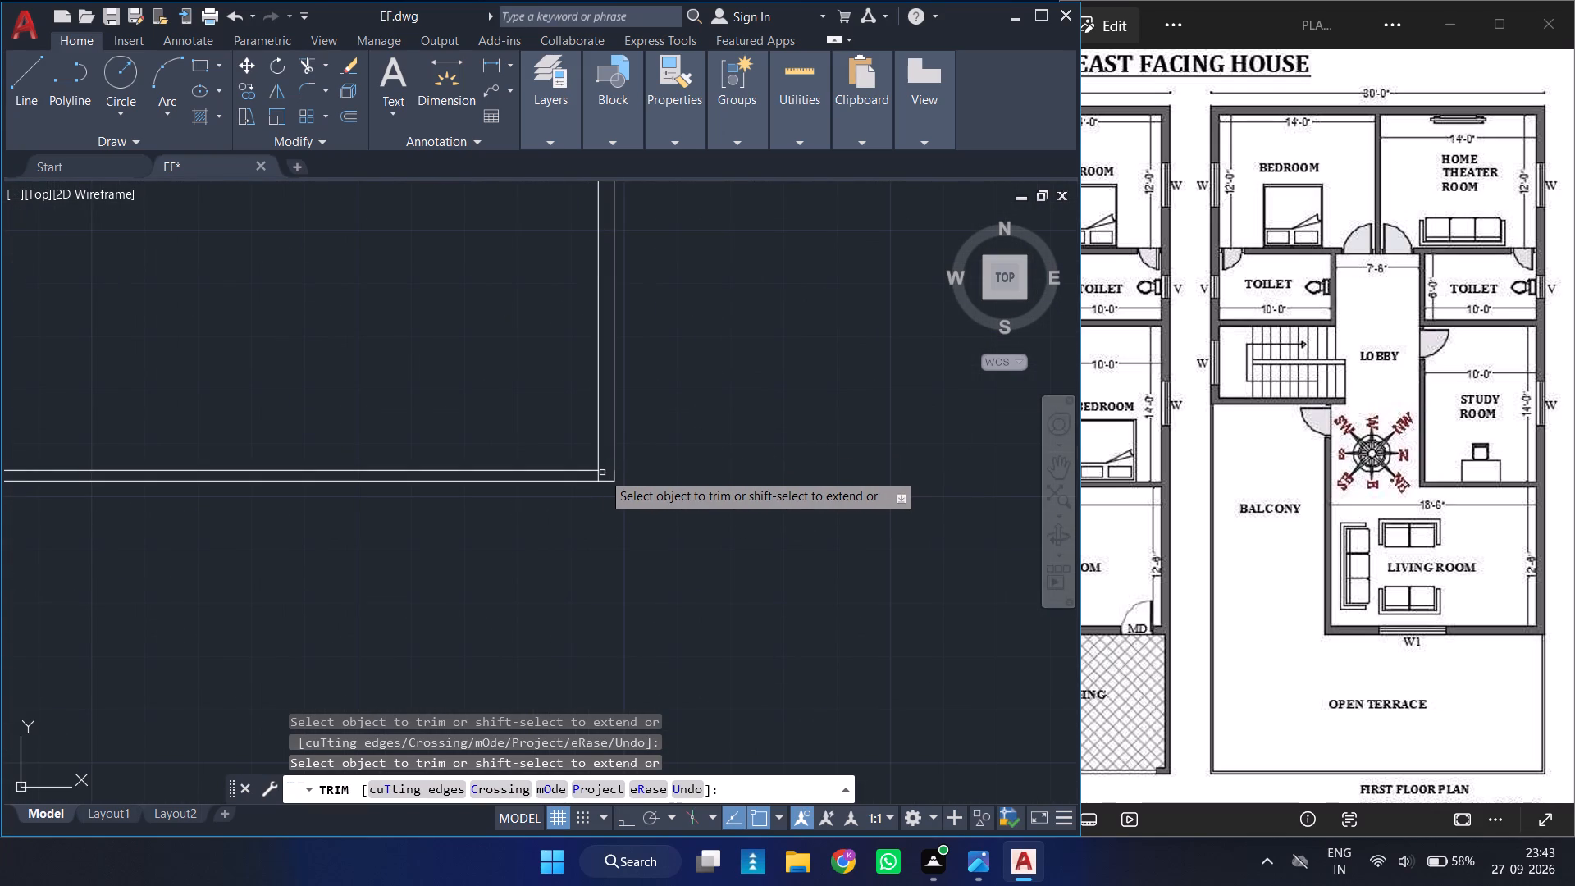
pyautogui.click(600, 475)
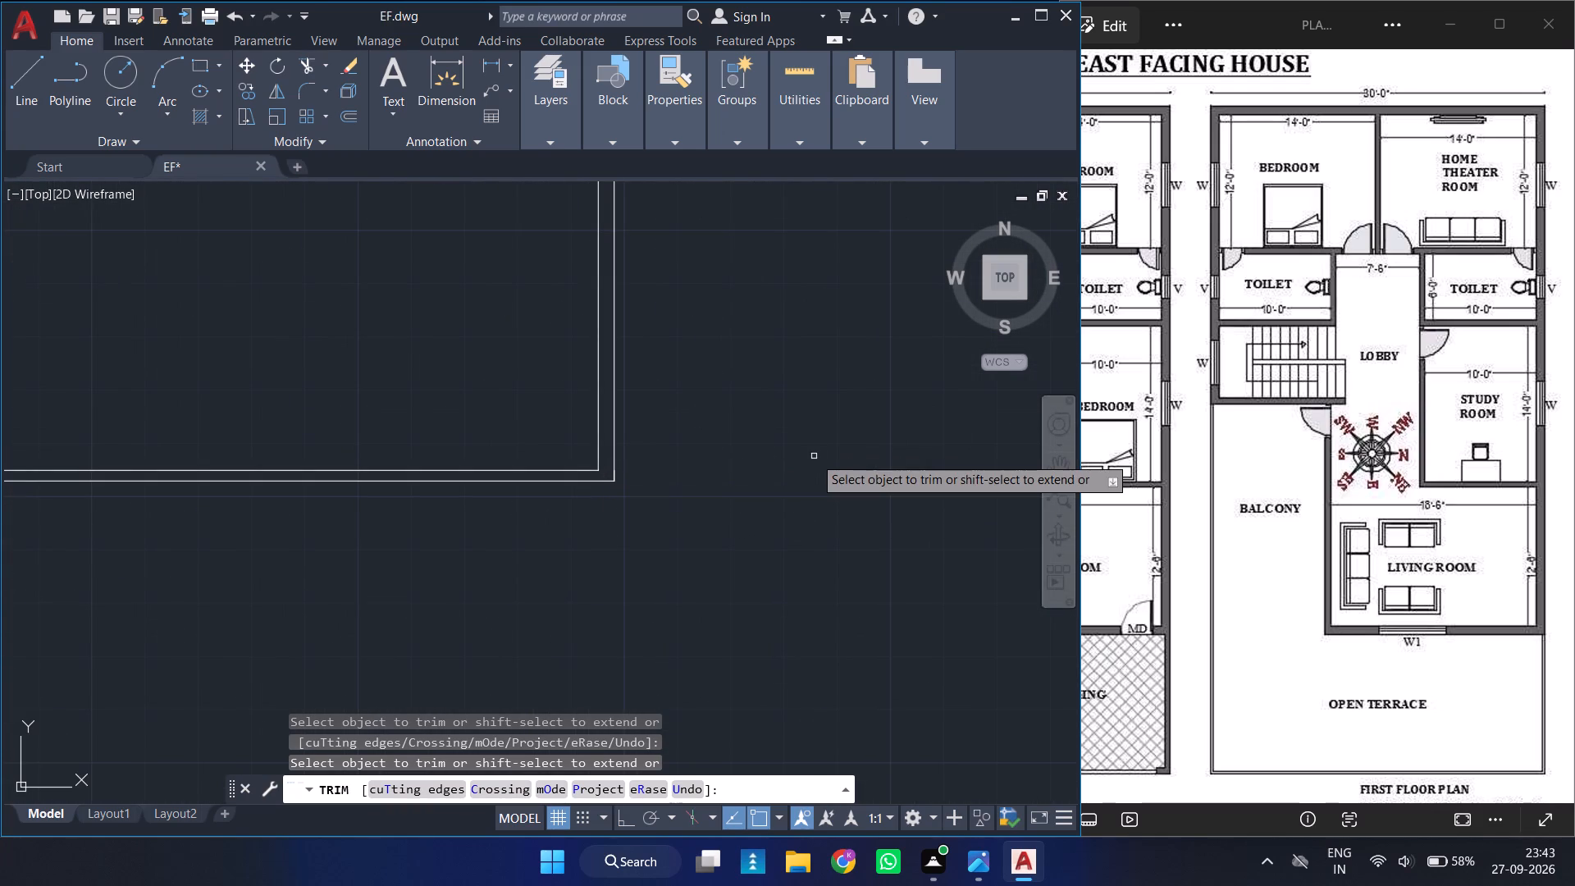
pyautogui.keyDown('ctrl'); pyautogui.scroll(-2, 814, 456); pyautogui.keyUp('ctrl')
pyautogui.press('Escape')
# Offset the front parapet's inner line 1" further into the open terrace.
pyautogui.press('o')
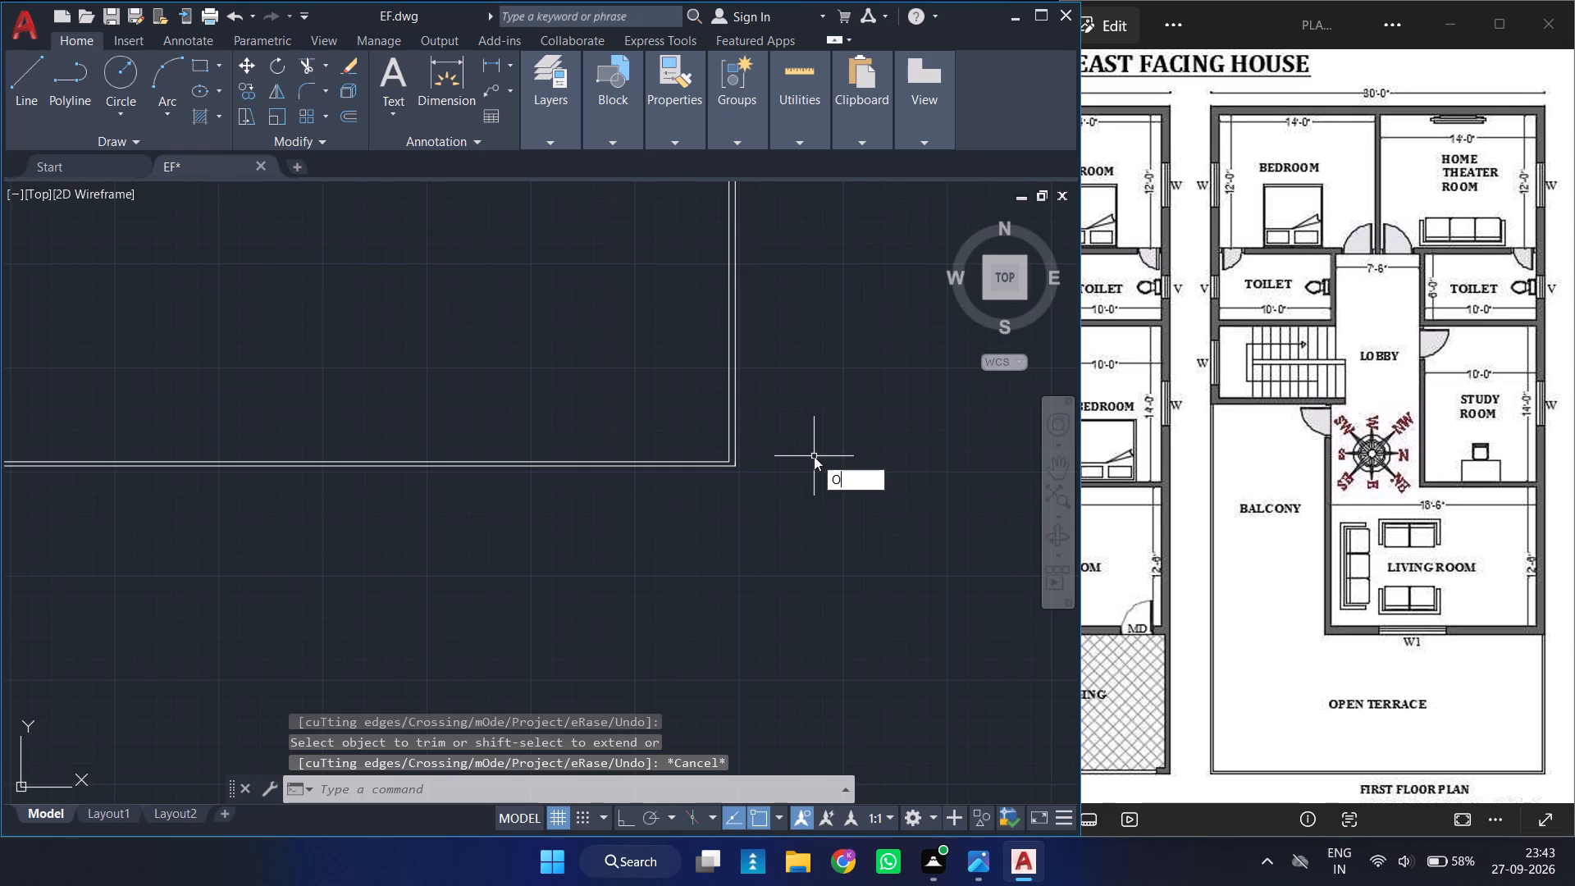
pyautogui.press('Return')
pyautogui.press('1')
pyautogui.press('Return')
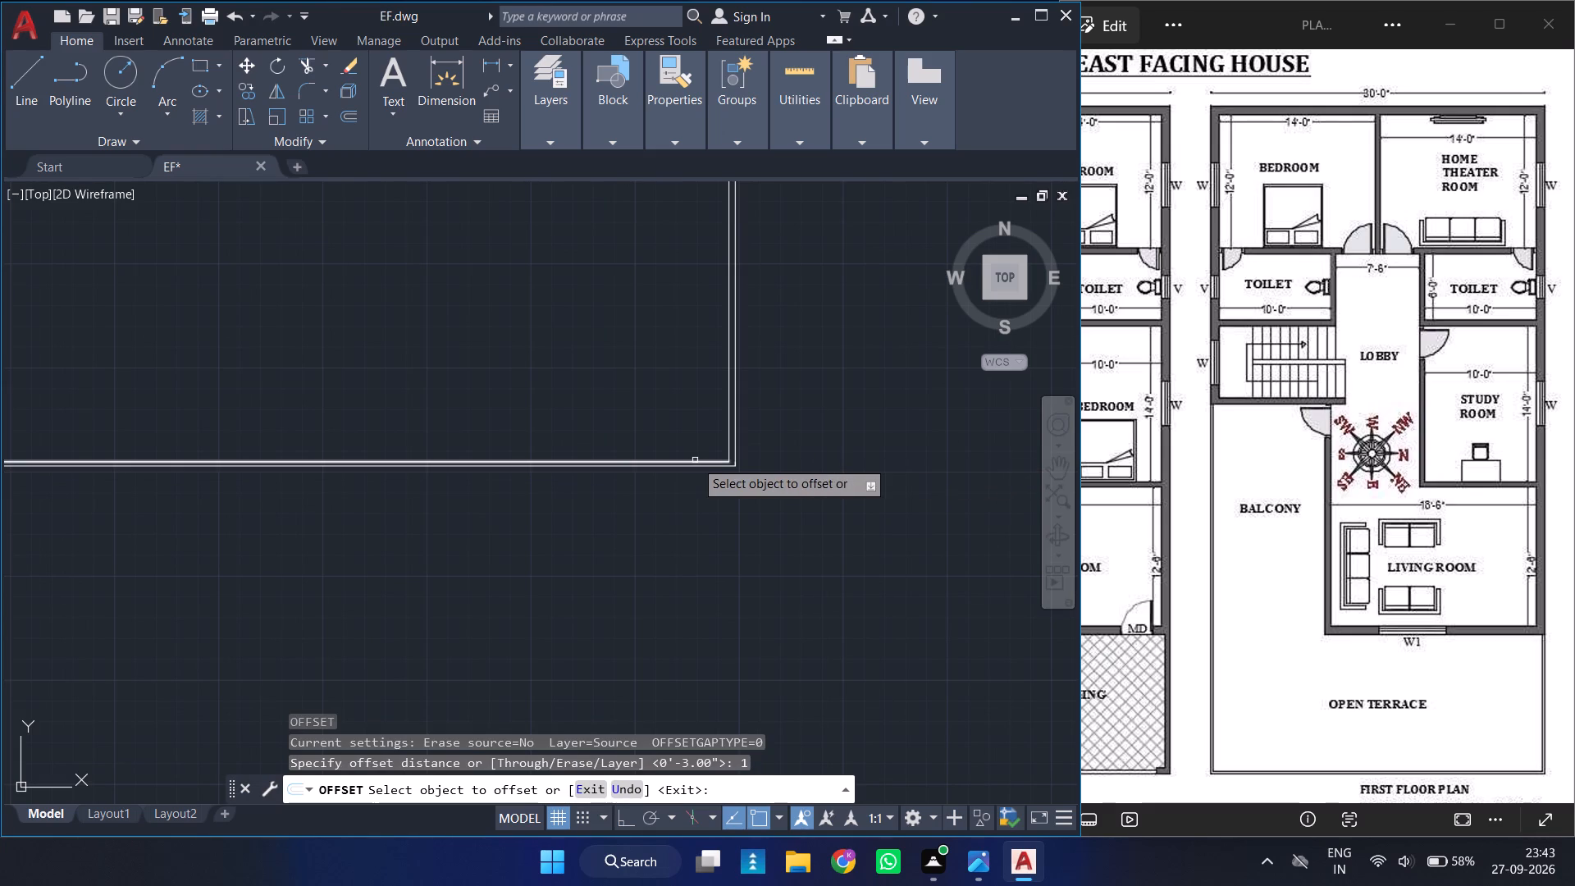
pyautogui.click(696, 462)
pyautogui.click(699, 429)
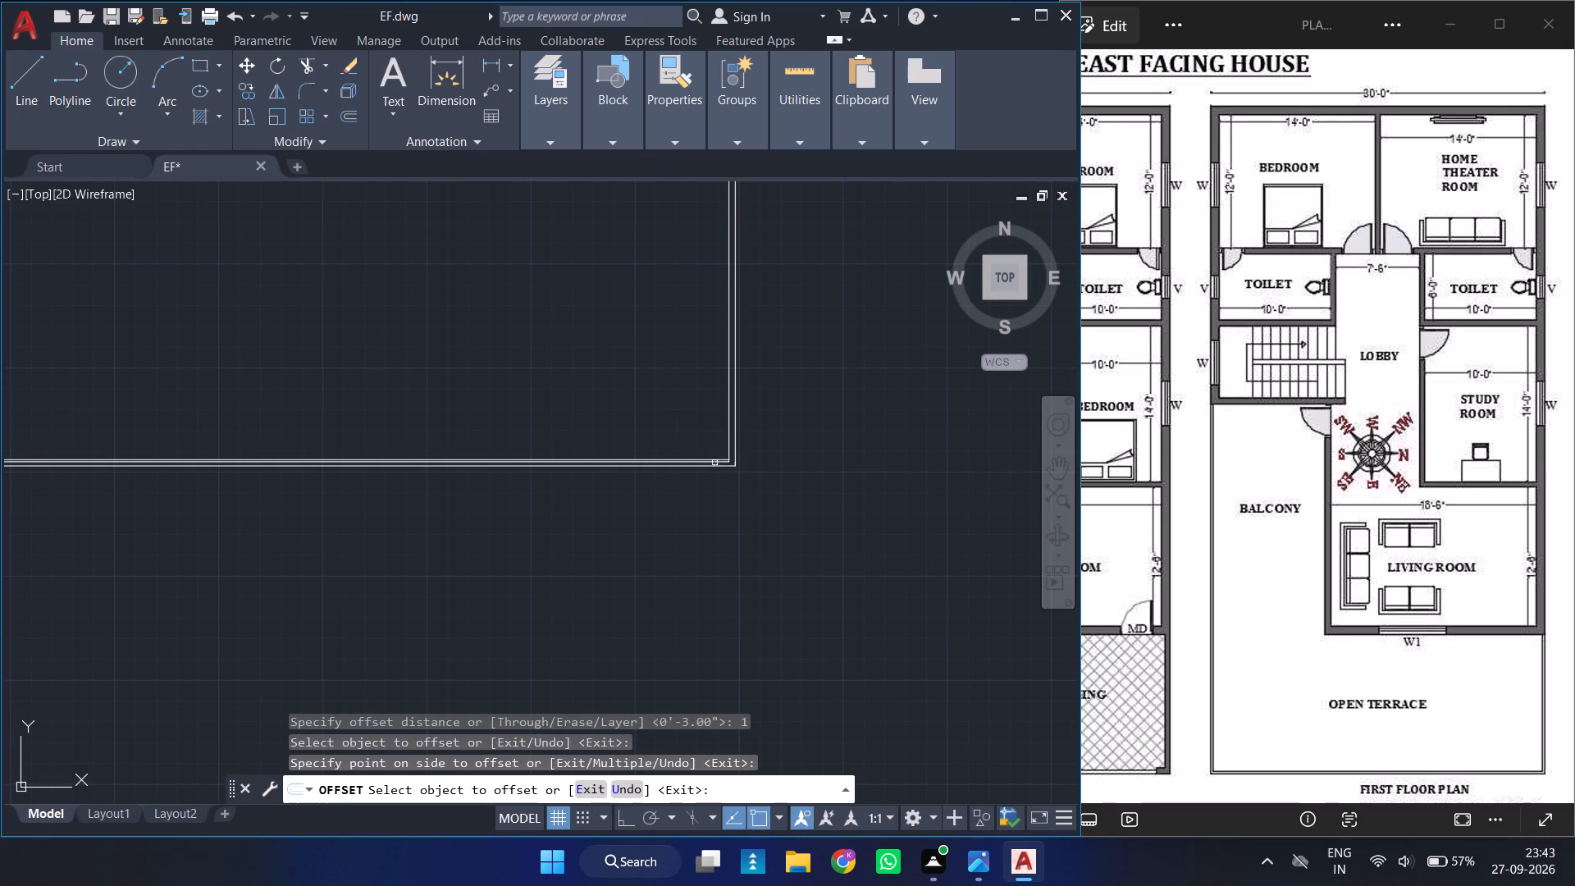
pyautogui.press('Escape')
# Trim away the former inner front parapet line and the side line stubs extending past the new inner line at both corners.
pyautogui.write('TR')
pyautogui.press('space')
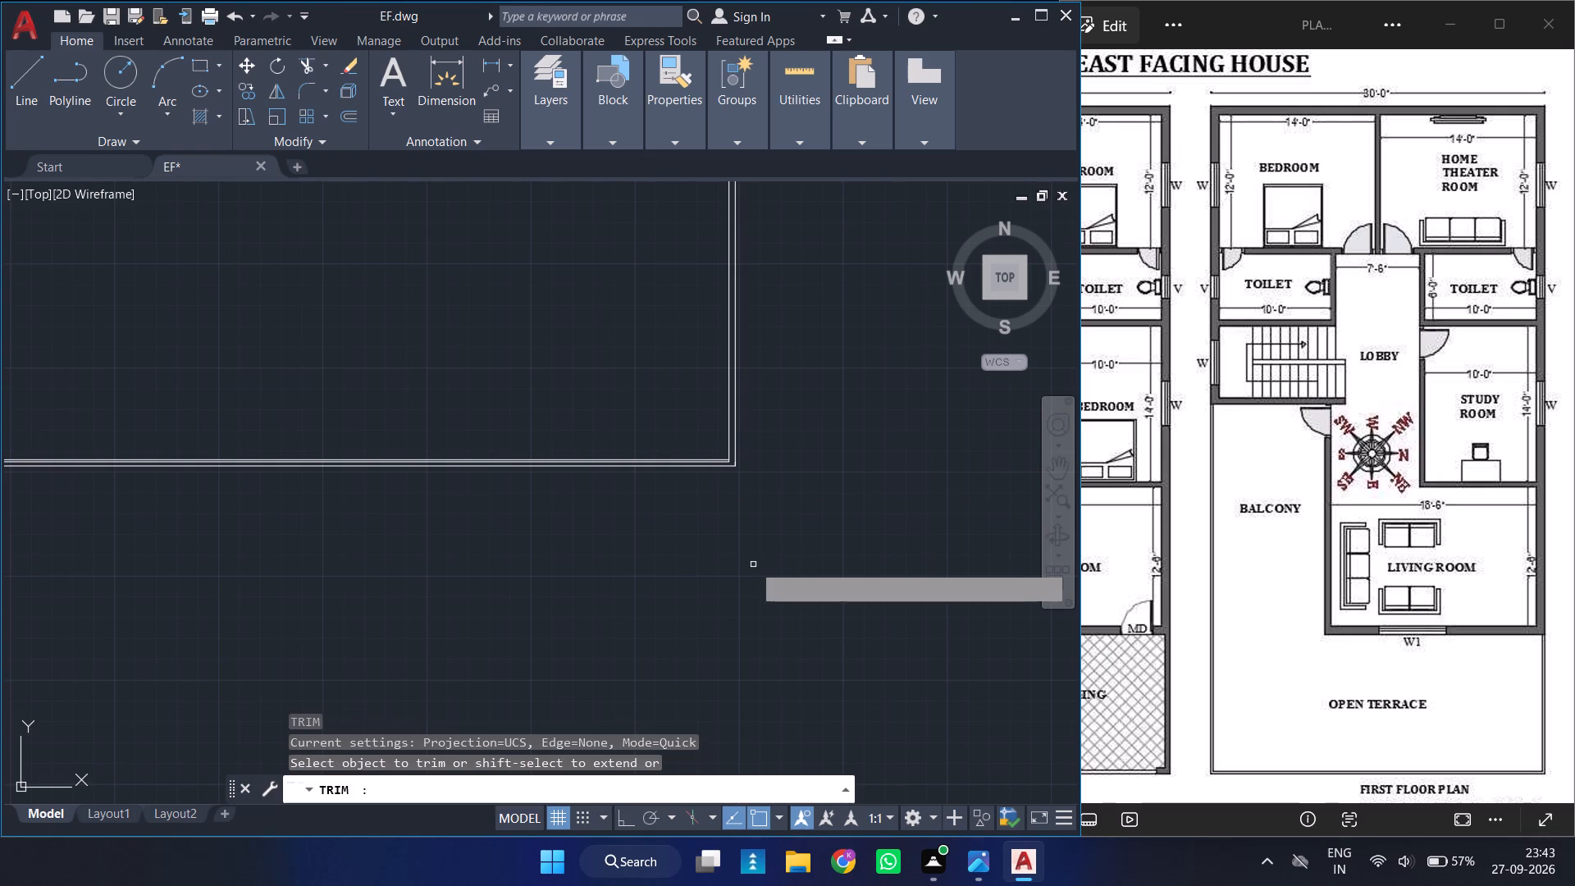
pyautogui.keyDown('ctrl'); pyautogui.scroll(3, 707, 468); pyautogui.keyUp('ctrl')
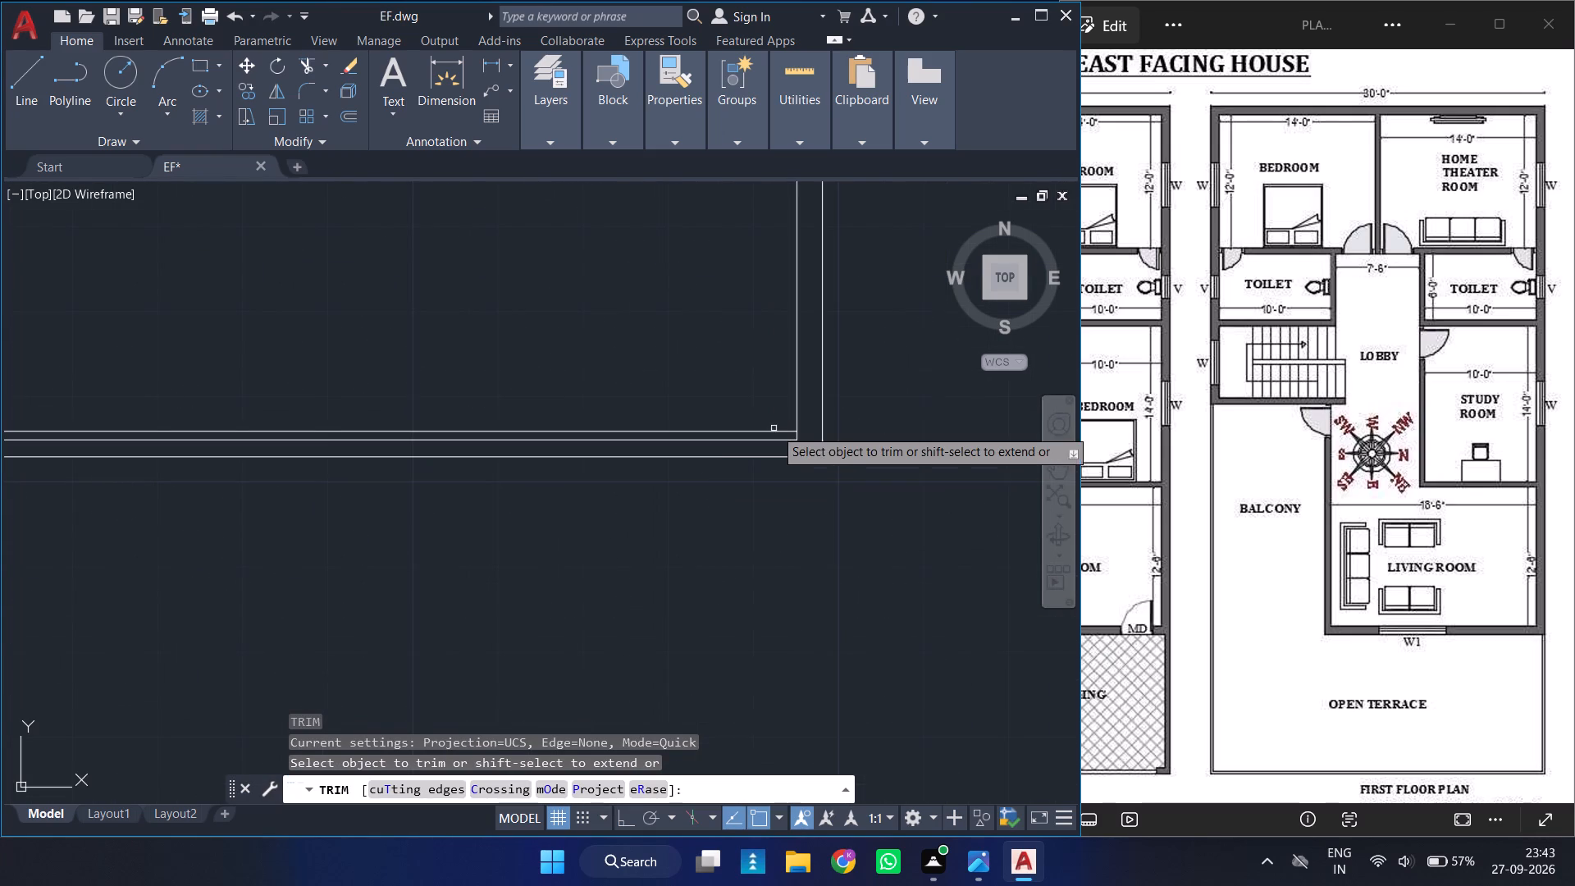
pyautogui.click(798, 440)
pyautogui.click(796, 442)
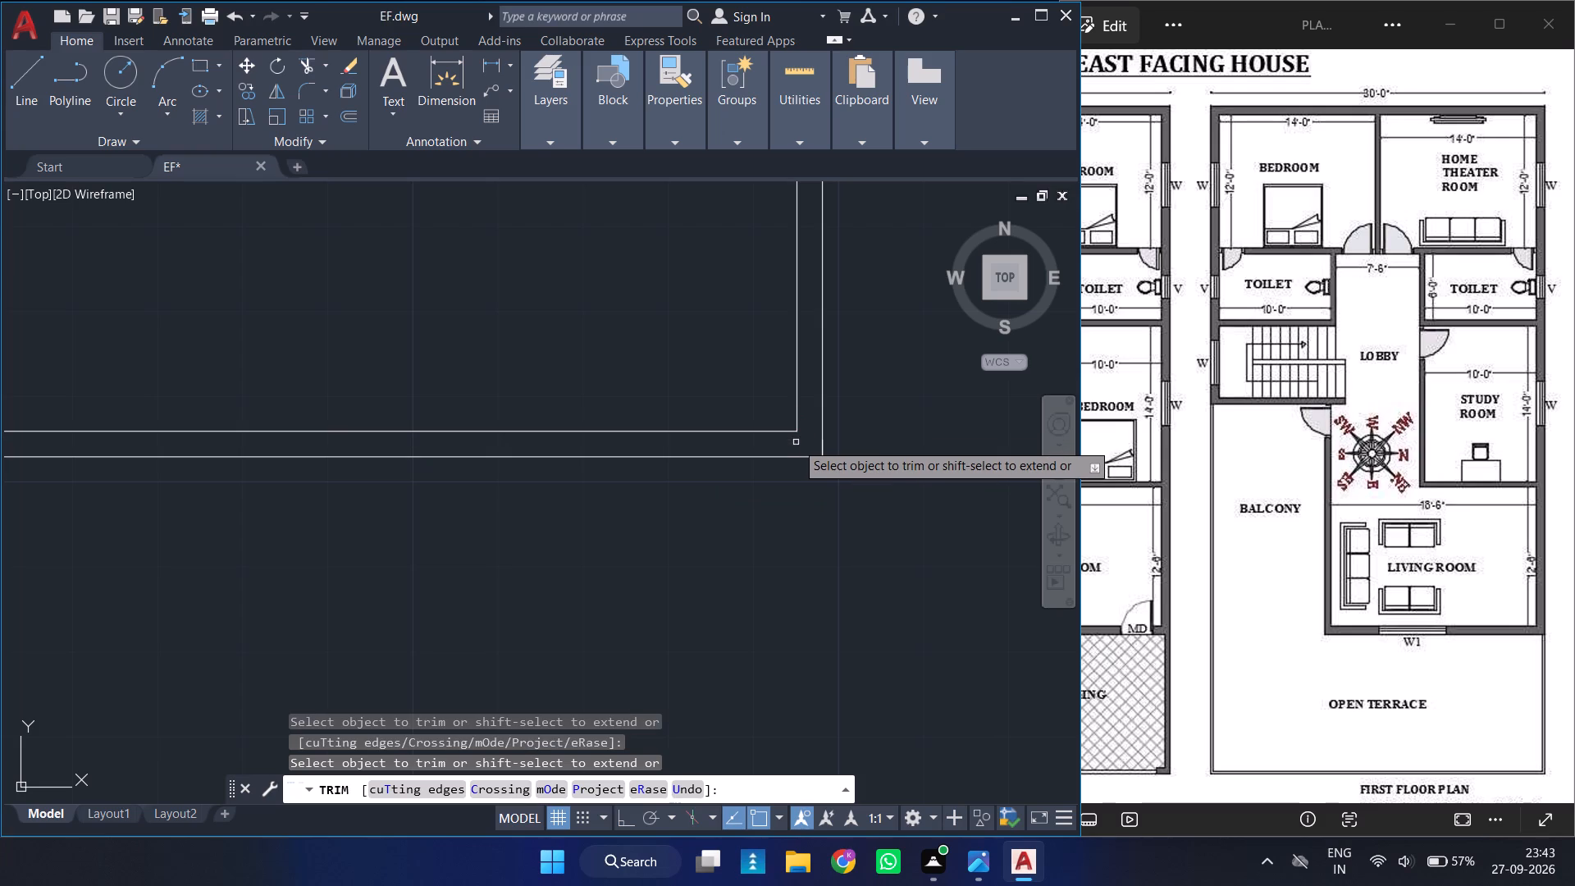
pyautogui.keyDown('ctrl'); pyautogui.scroll(-3, 774, 554); pyautogui.keyUp('ctrl')
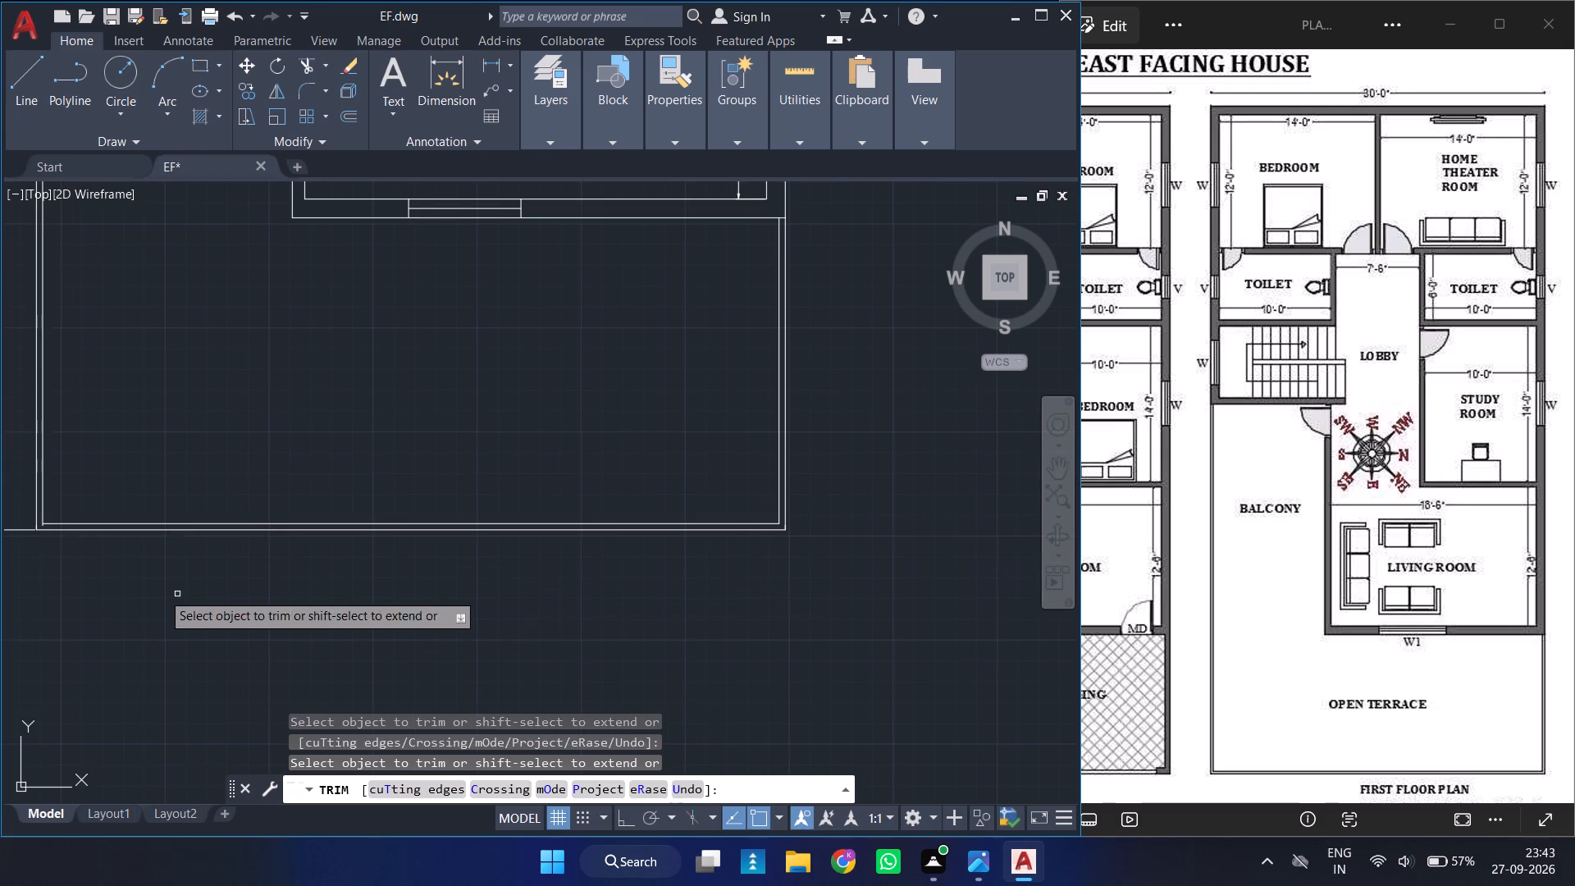
pyautogui.keyDown('ctrl'); pyautogui.scroll(-2, 281, 570); pyautogui.keyUp('ctrl')
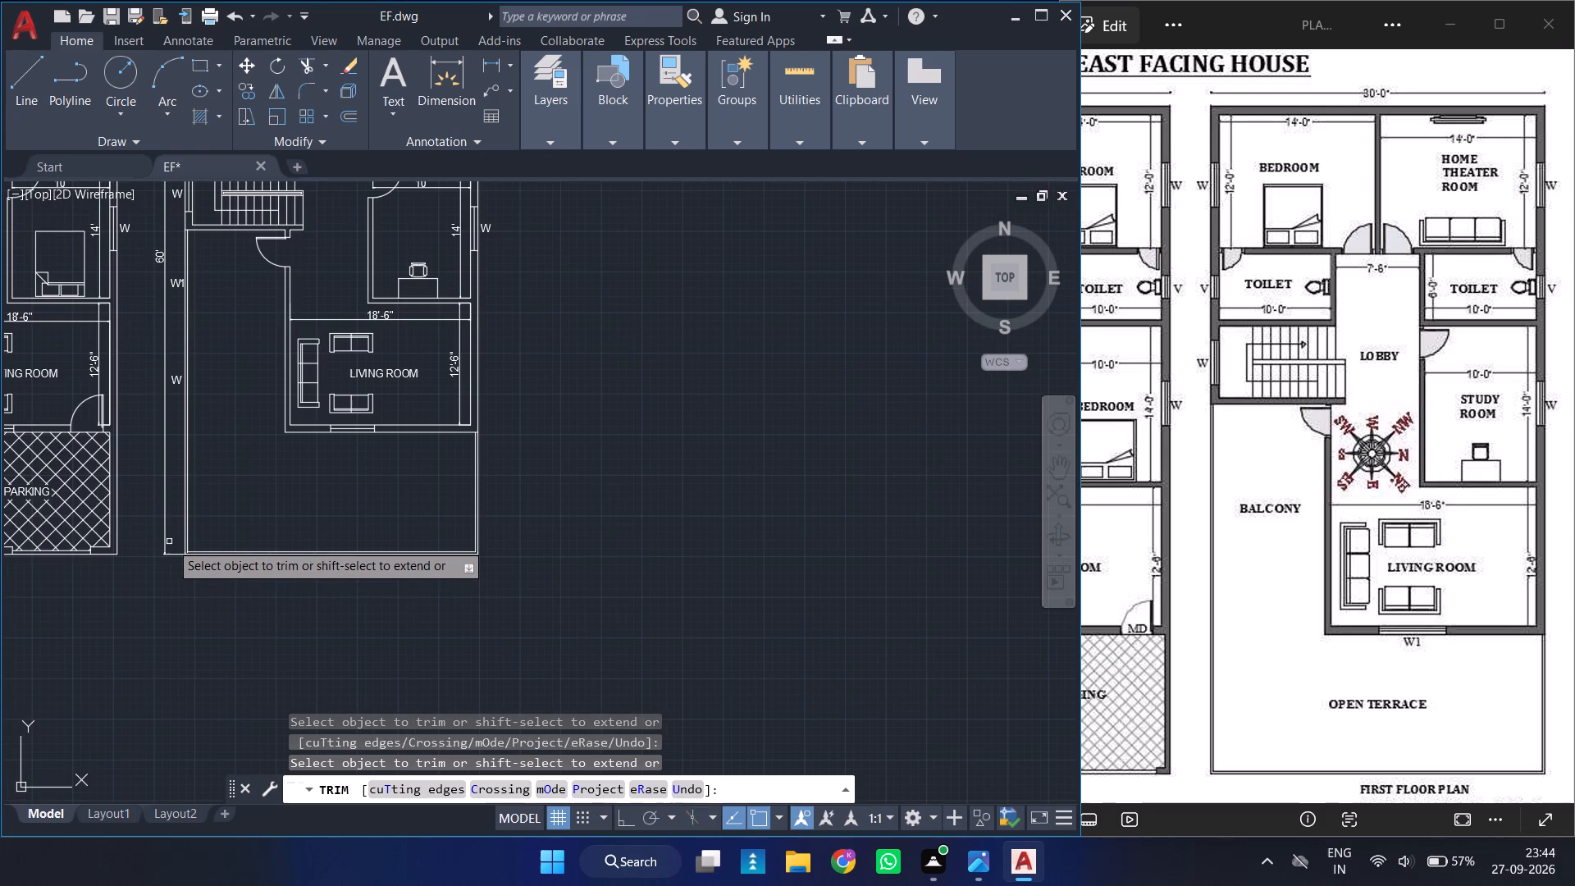
pyautogui.keyDown('ctrl'); pyautogui.scroll(6, 172, 541); pyautogui.keyUp('ctrl')
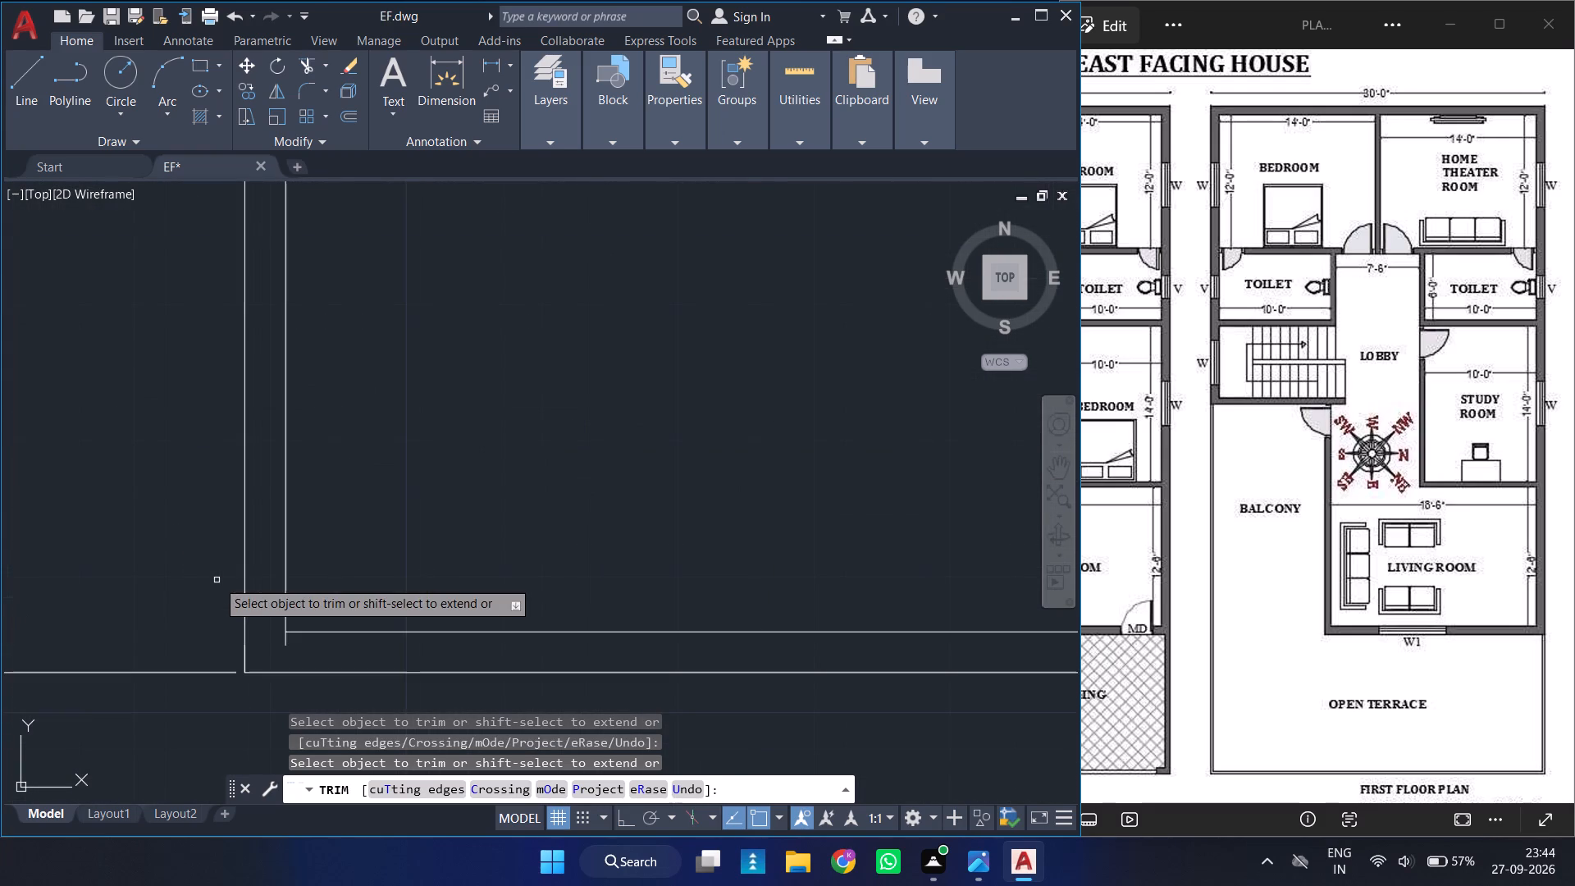
pyautogui.click(283, 637)
pyautogui.keyDown('ctrl'); pyautogui.scroll(-2, 465, 504); pyautogui.keyUp('ctrl')
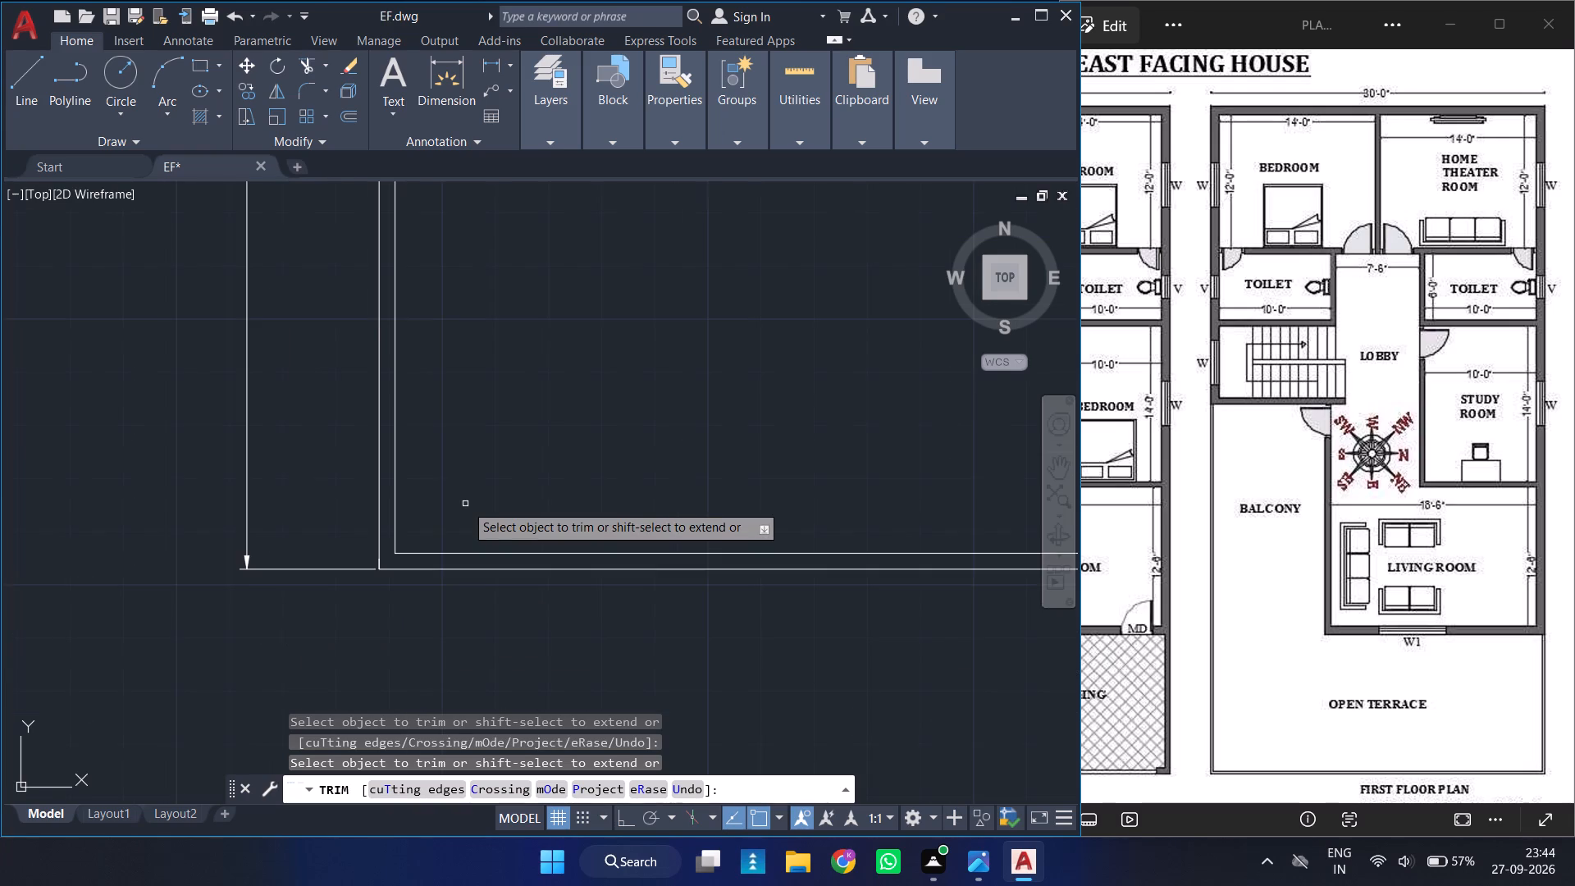
pyautogui.keyDown('ctrl'); pyautogui.scroll(-2, 465, 504); pyautogui.keyUp('ctrl')
pyautogui.press('Escape')
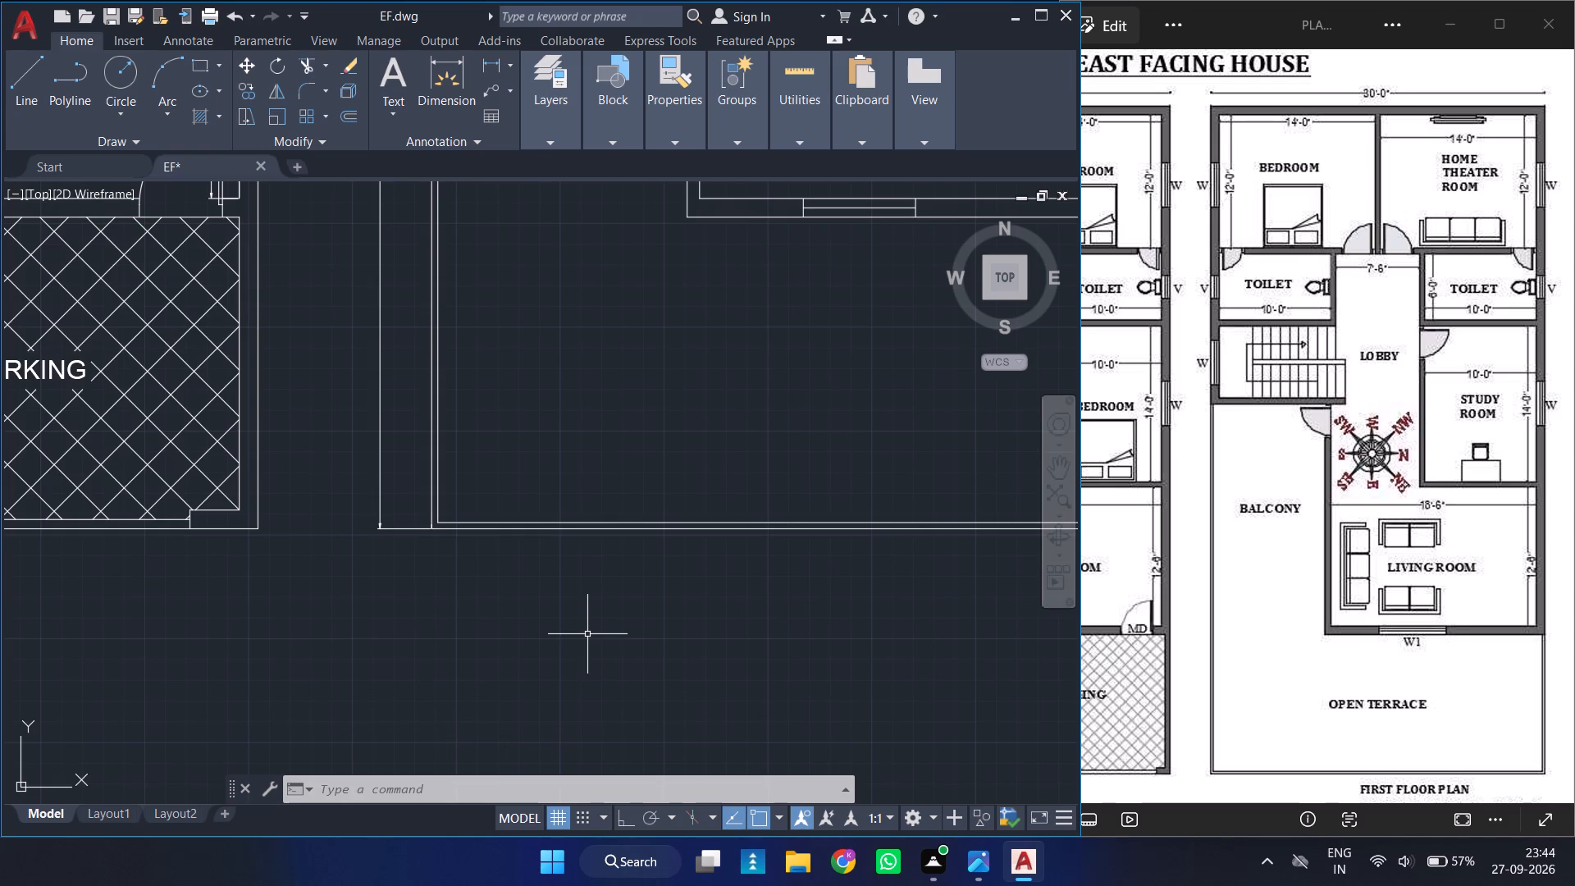
# Copy the first floor BED ROOM label into the home theater room, about 16'-4" across, and into the study room above the desk.
pyautogui.keyDown('ctrl'); pyautogui.scroll(-3, 587, 634); pyautogui.keyUp('ctrl')
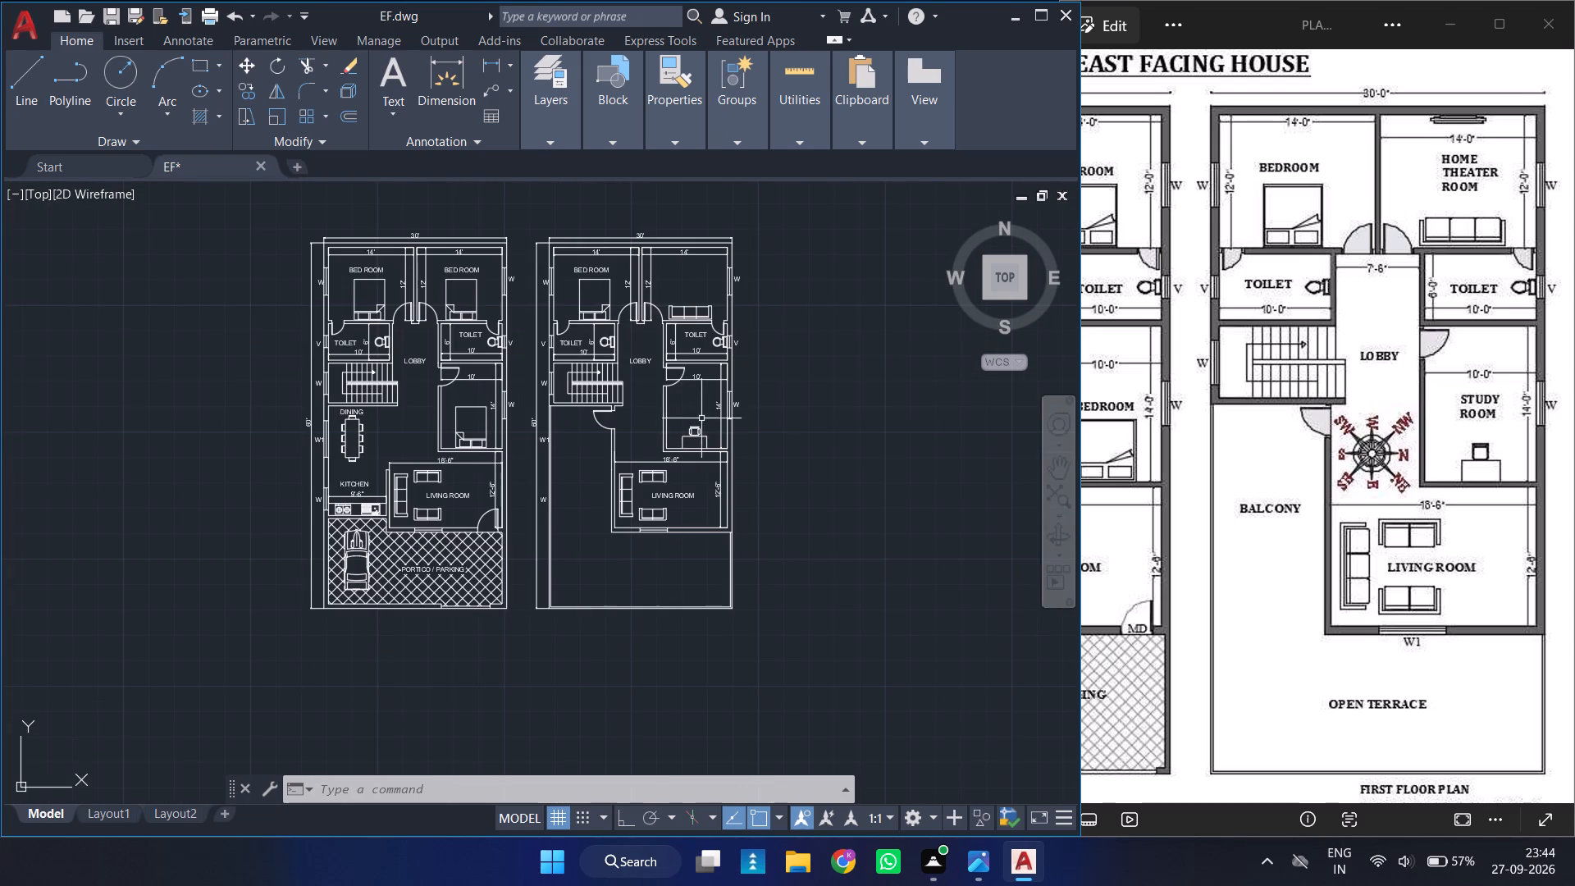
pyautogui.click(603, 267)
pyautogui.write('CO')
pyautogui.press('Return')
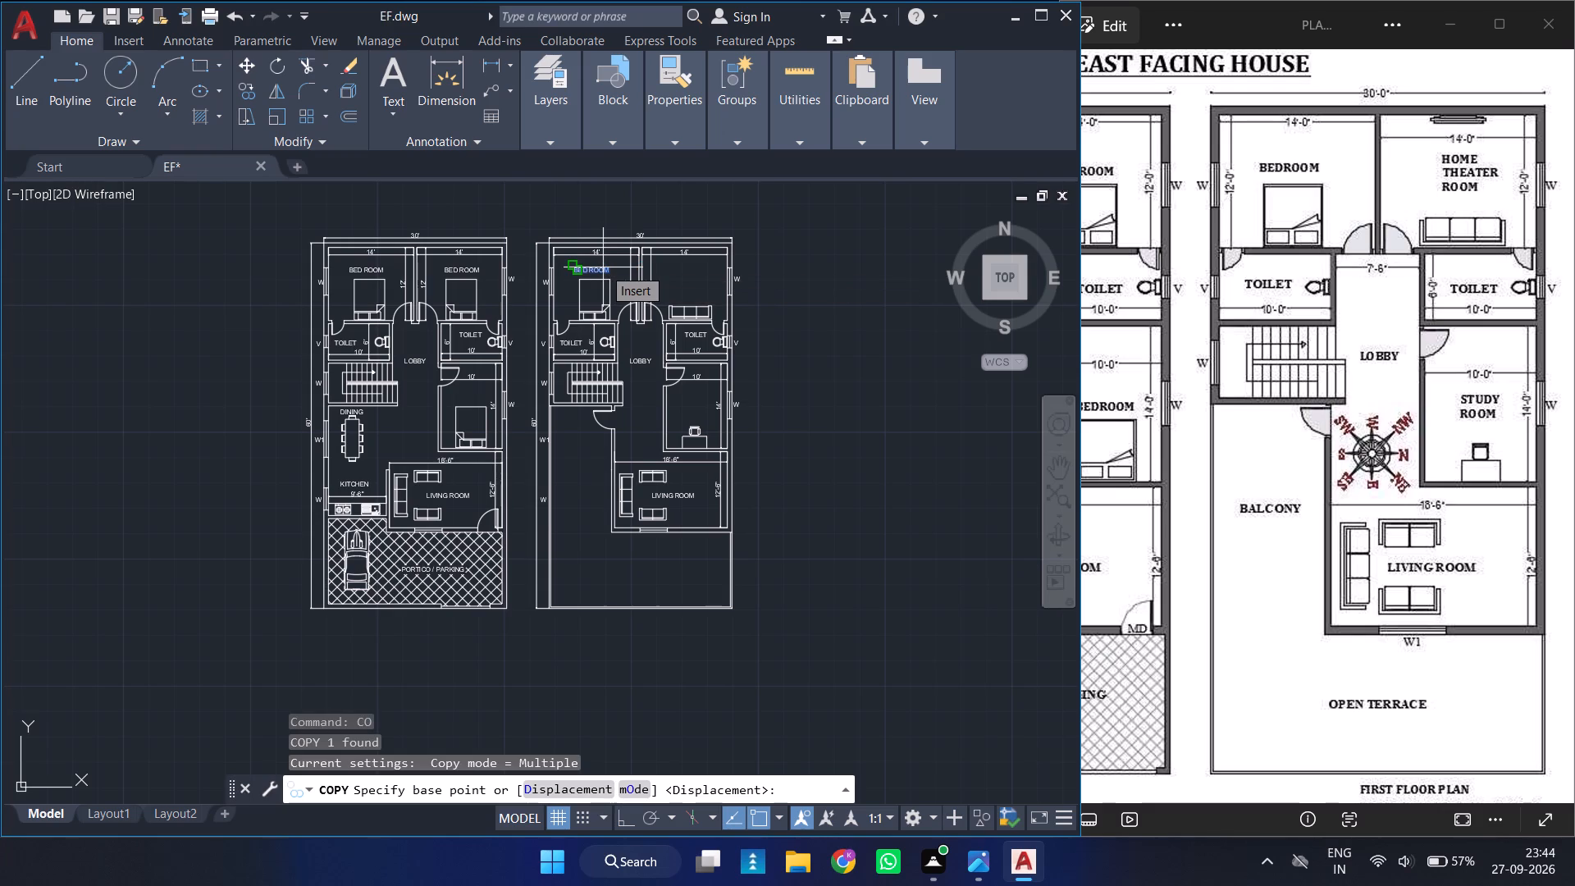
pyautogui.click(574, 267)
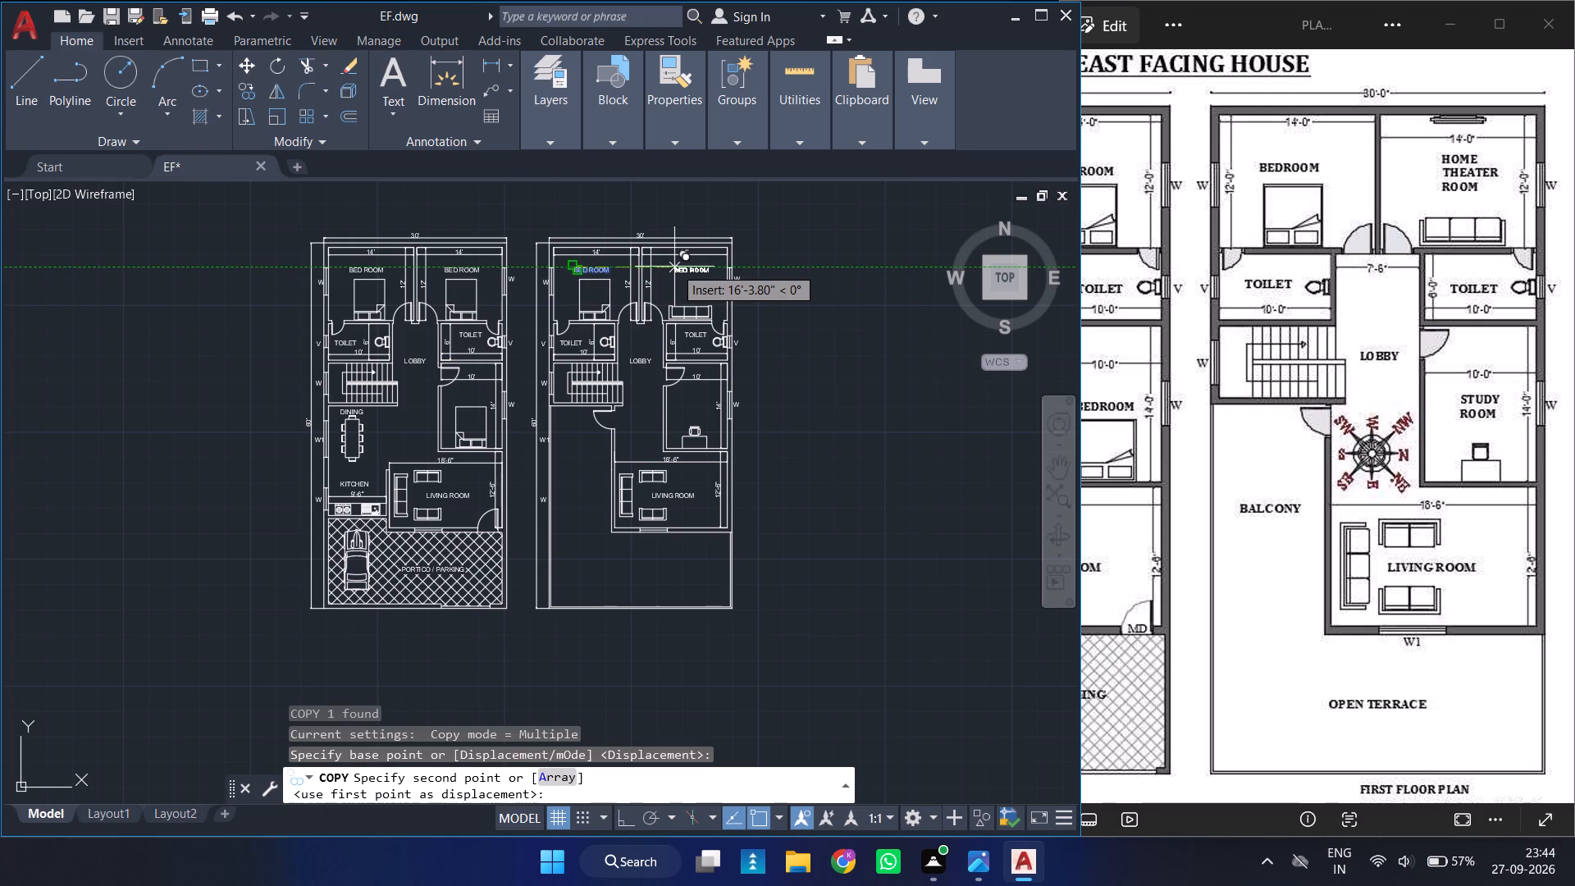
pyautogui.click(673, 268)
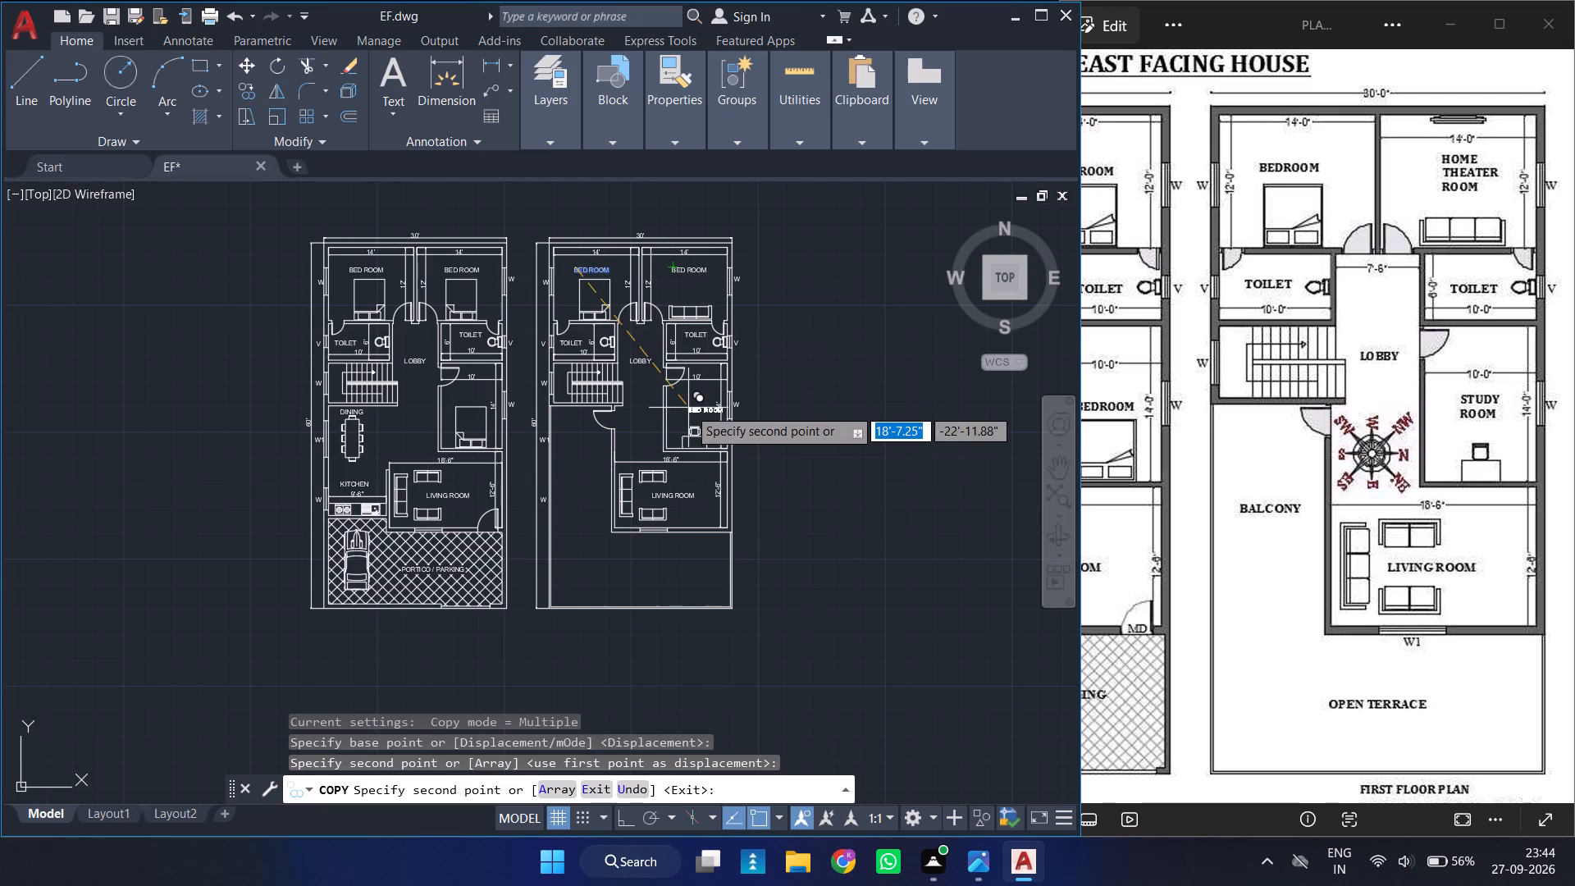
pyautogui.keyDown('ctrl'); pyautogui.scroll(2, 681, 403); pyautogui.keyUp('ctrl')
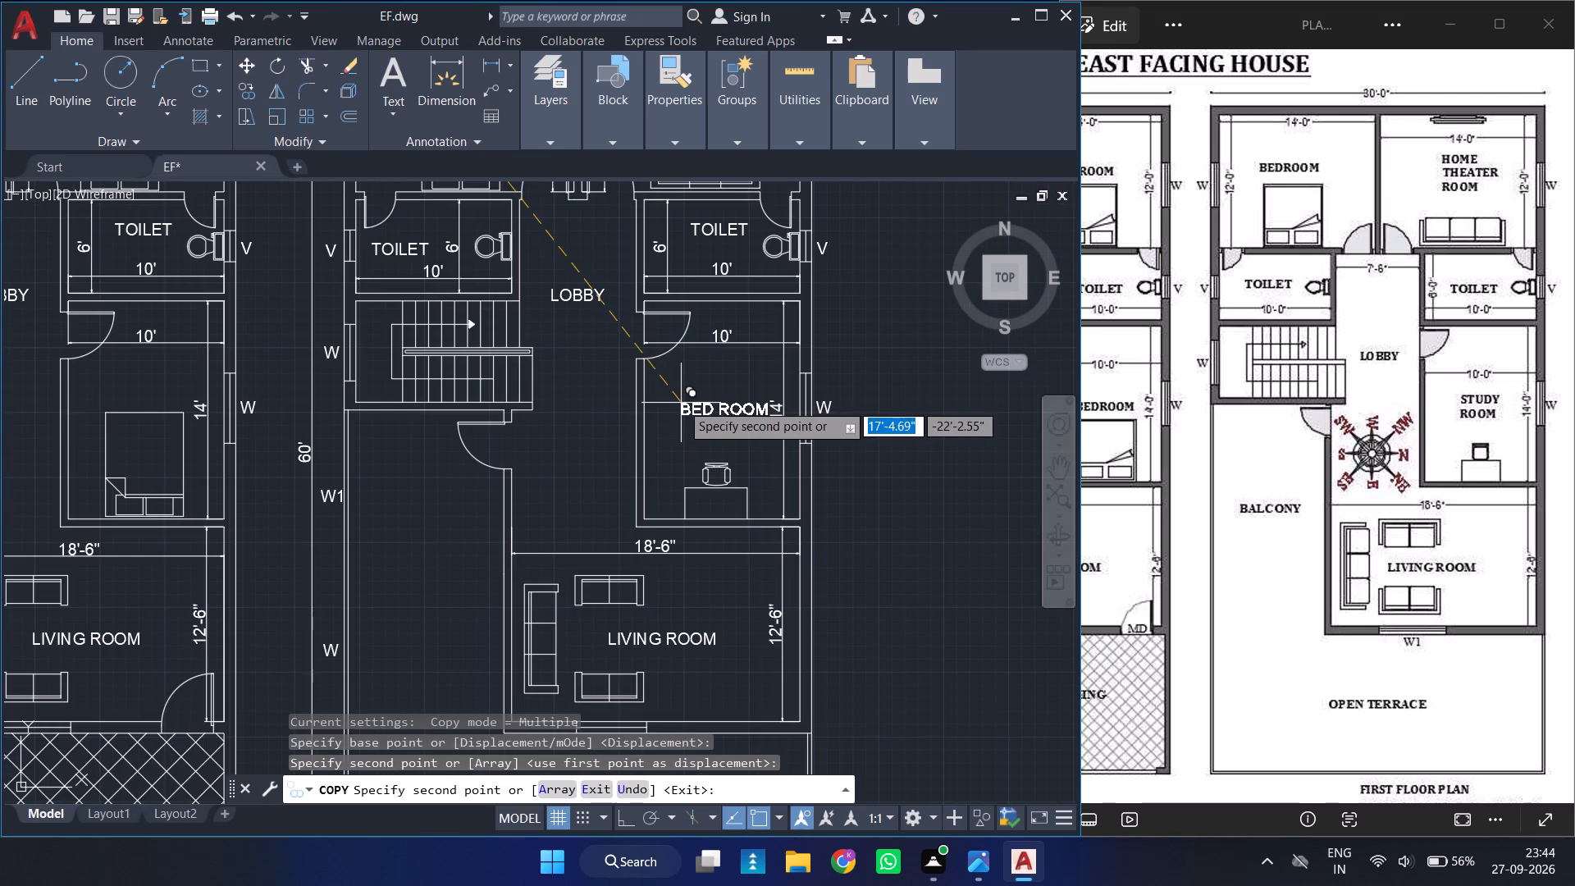
pyautogui.moveTo(667, 400); pyautogui.dragTo(829, 478)
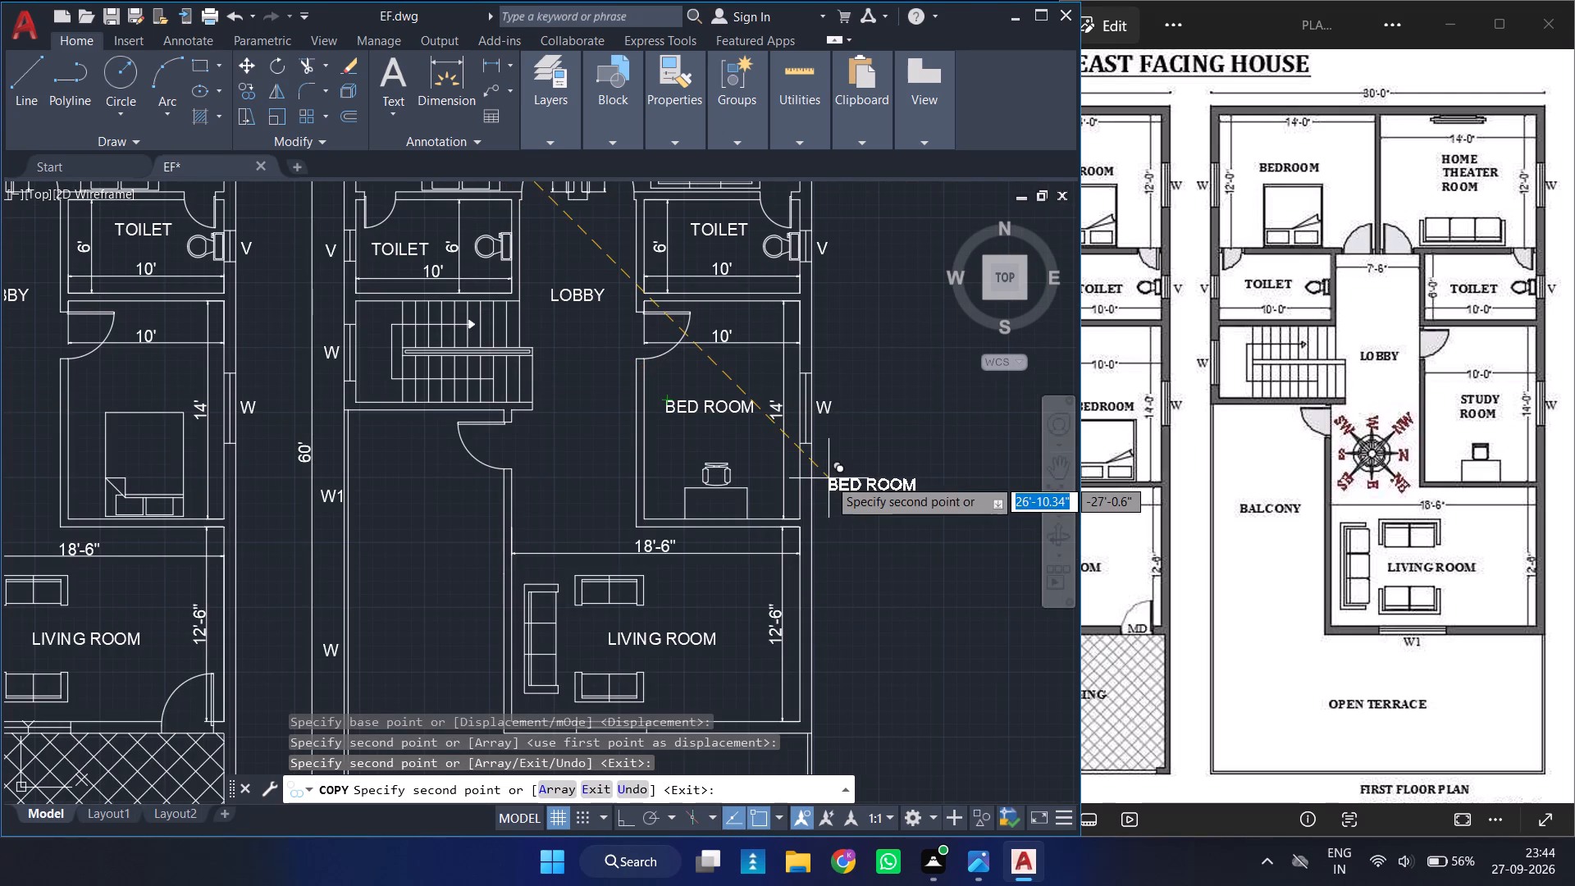
pyautogui.press('Escape')
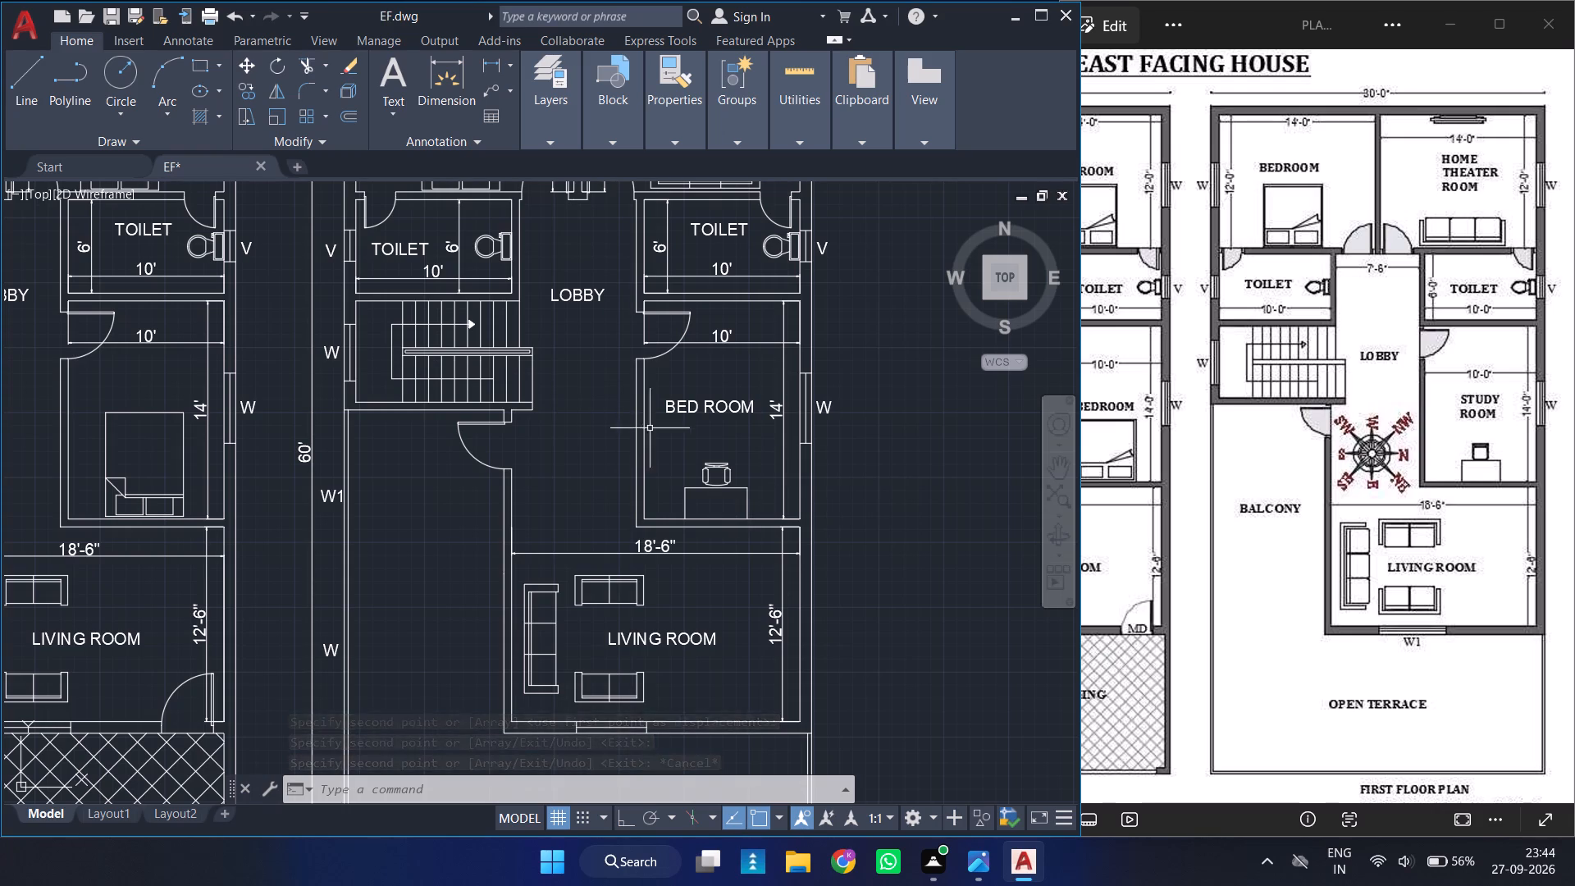
# Change the label above the study desk on the first floor to STUDY ROOM, split over two lines.
pyautogui.doubleClick(669, 408)
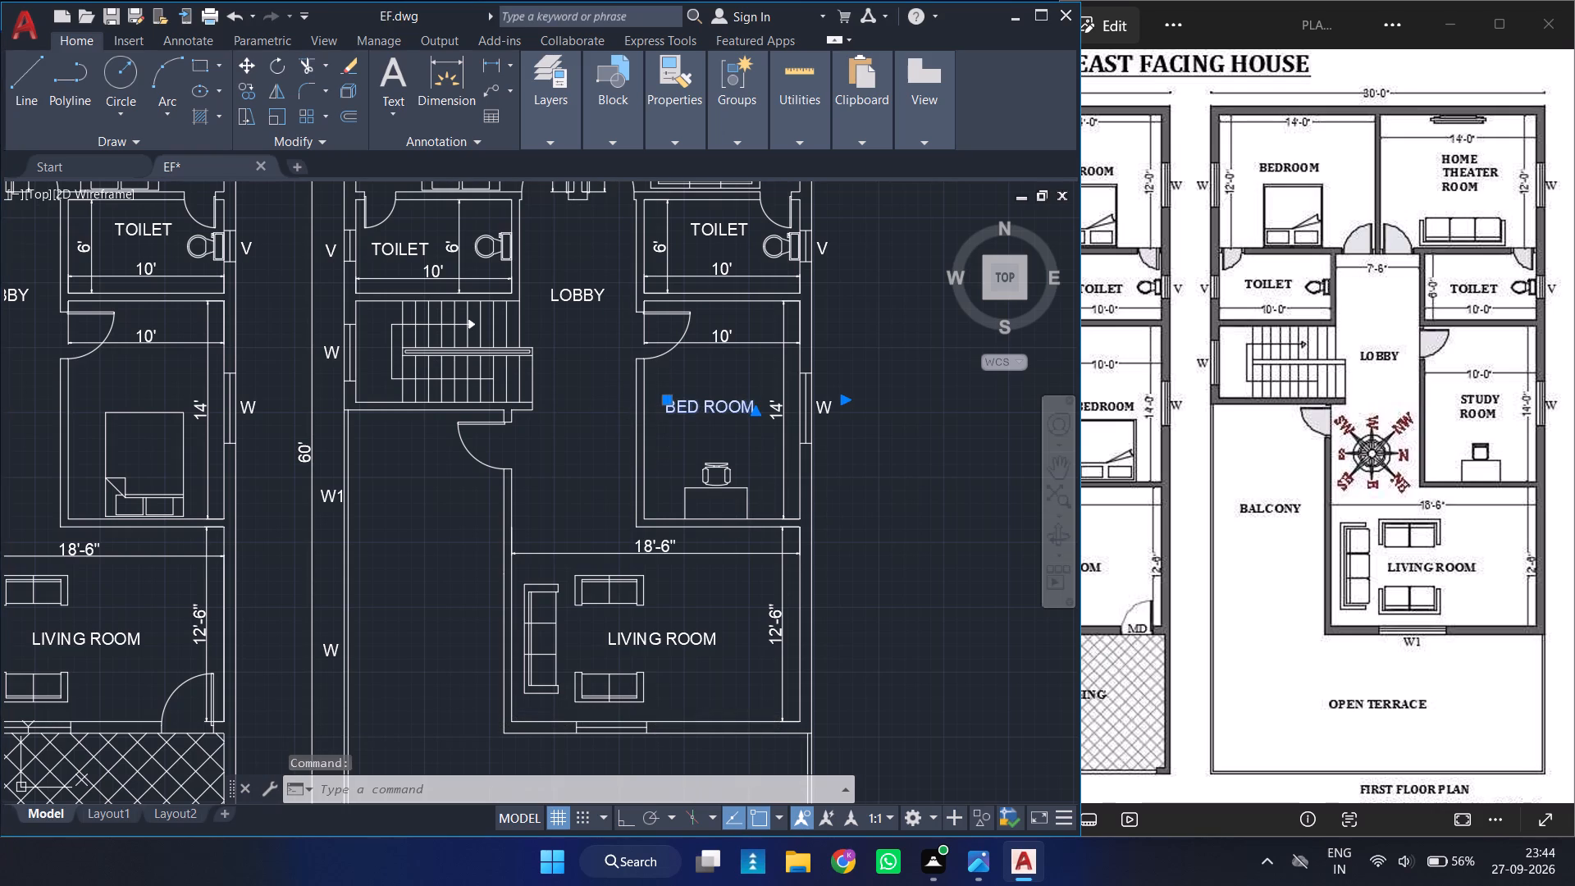
pyautogui.click(705, 408)
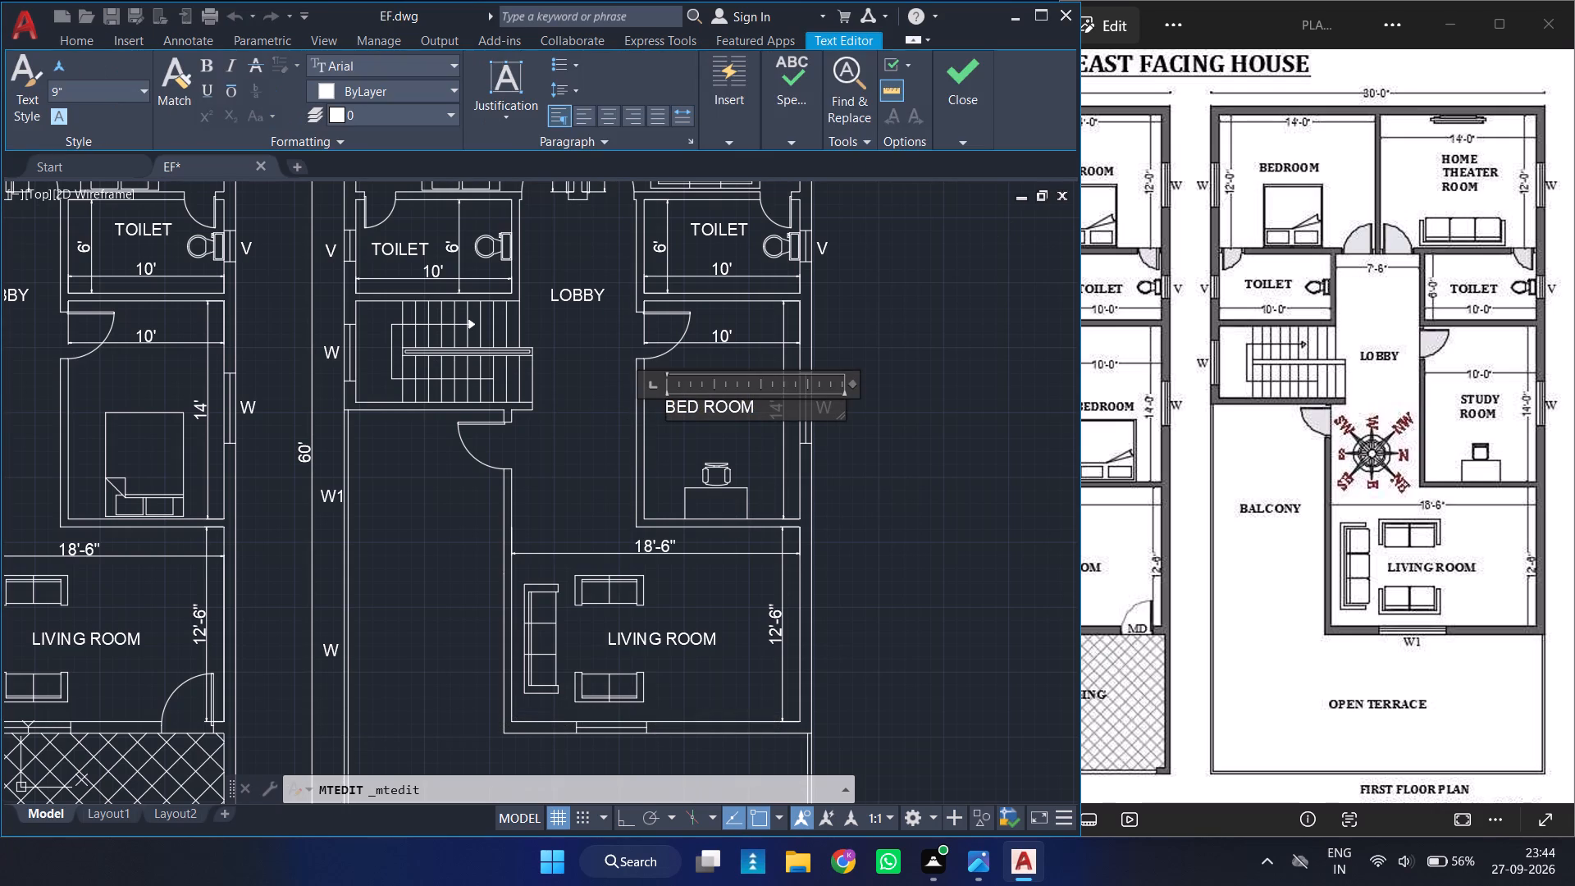
pyautogui.press('F12')
pyautogui.press('BackSpace')
pyautogui.press('BackSpace')
pyautogui.press('BackSpace')
pyautogui.press('BackSpace')
pyautogui.write('STUDY')
pyautogui.press('space')
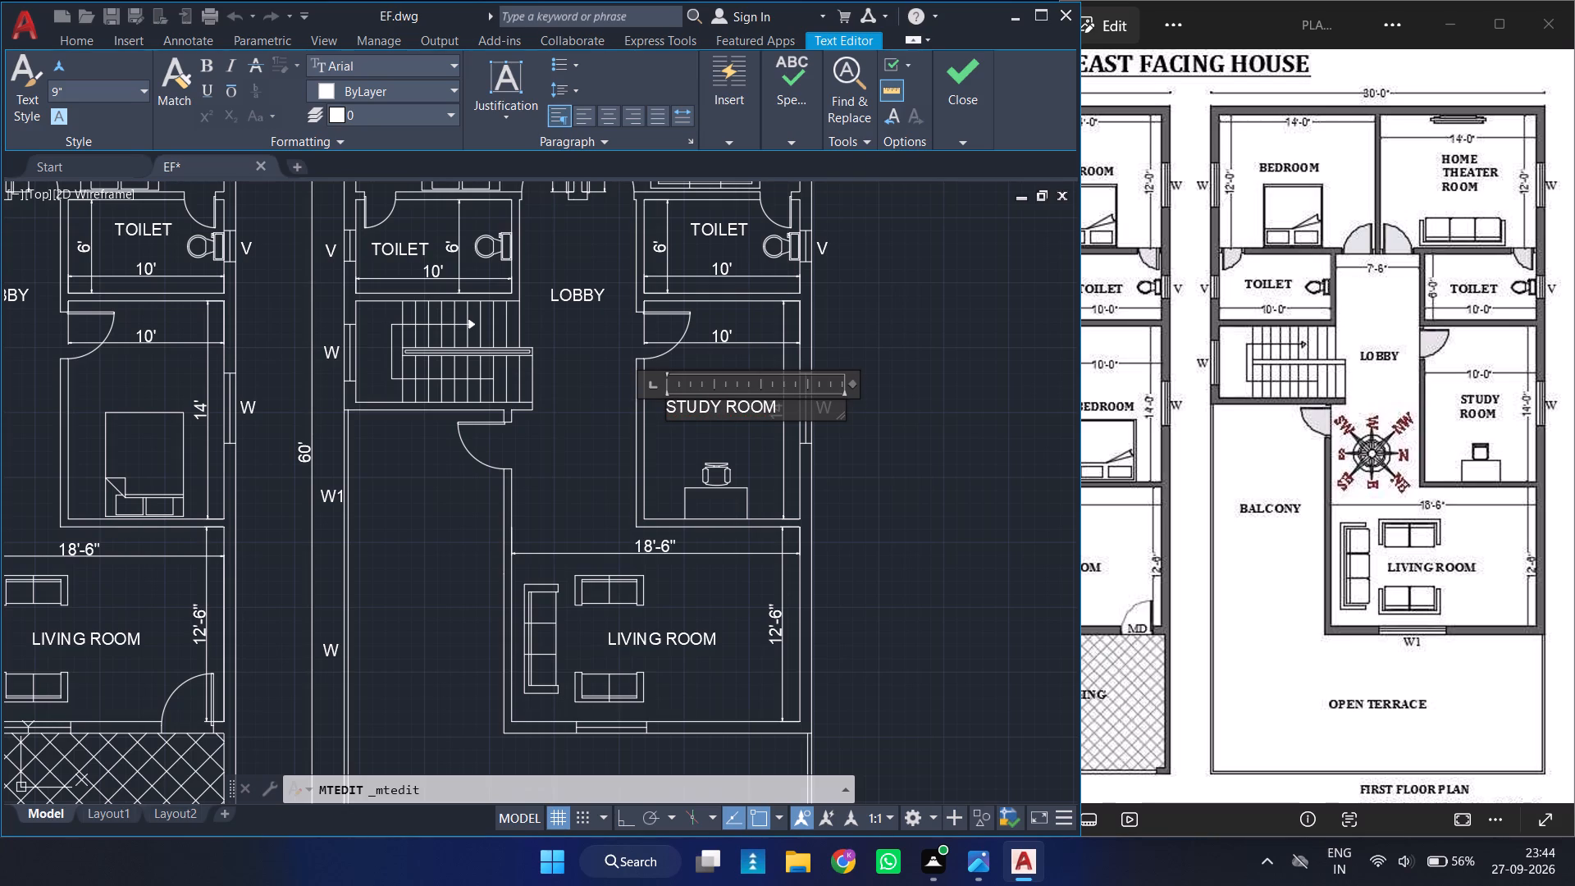
pyautogui.press('Return')
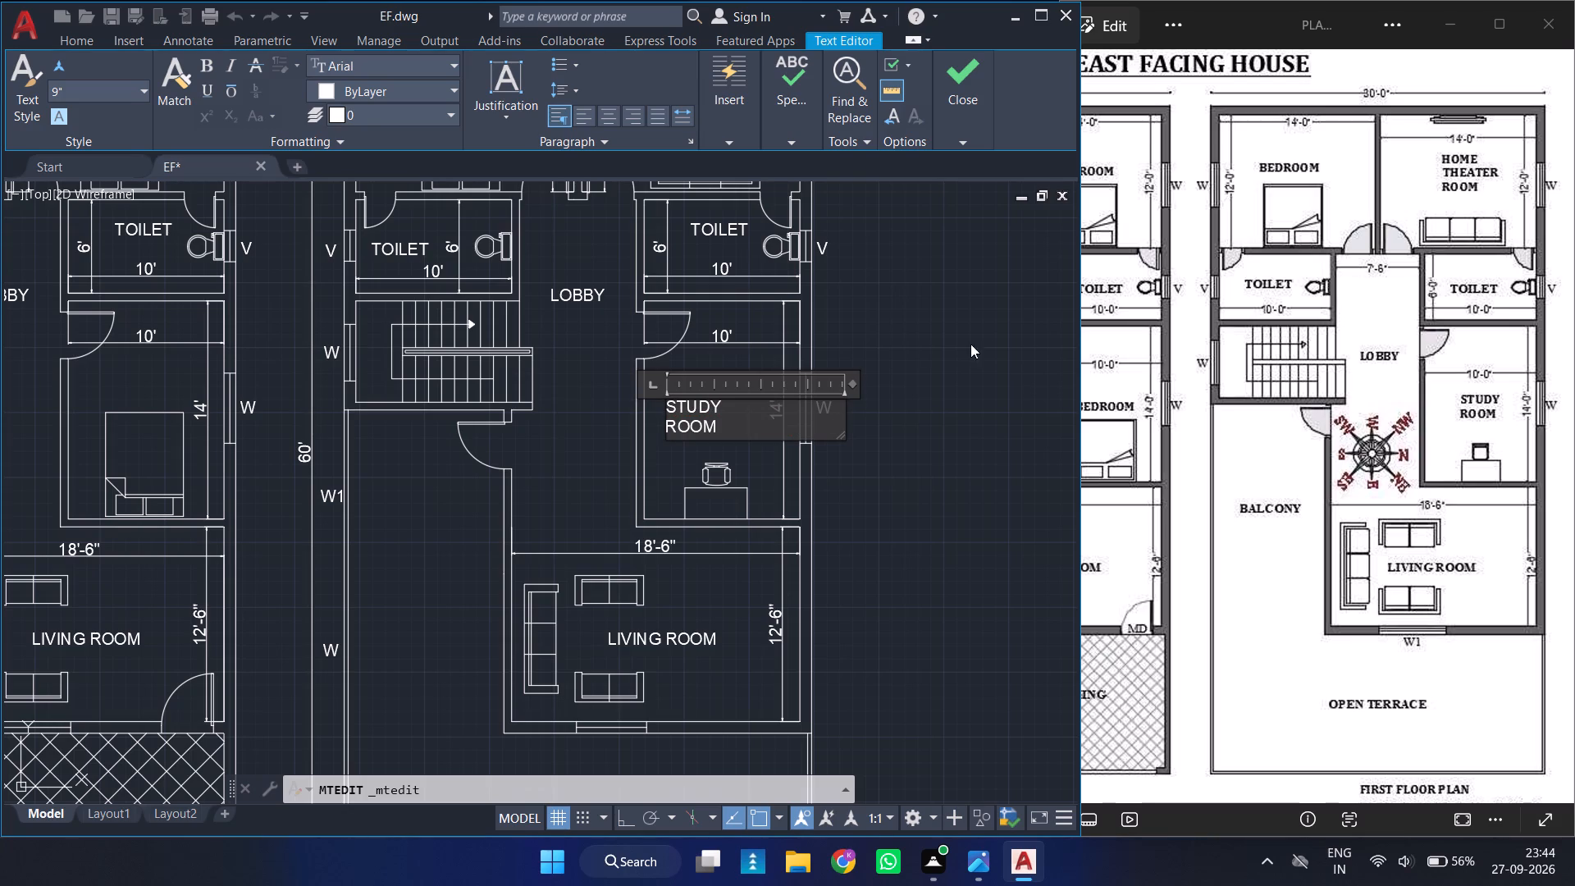
pyautogui.click(991, 341)
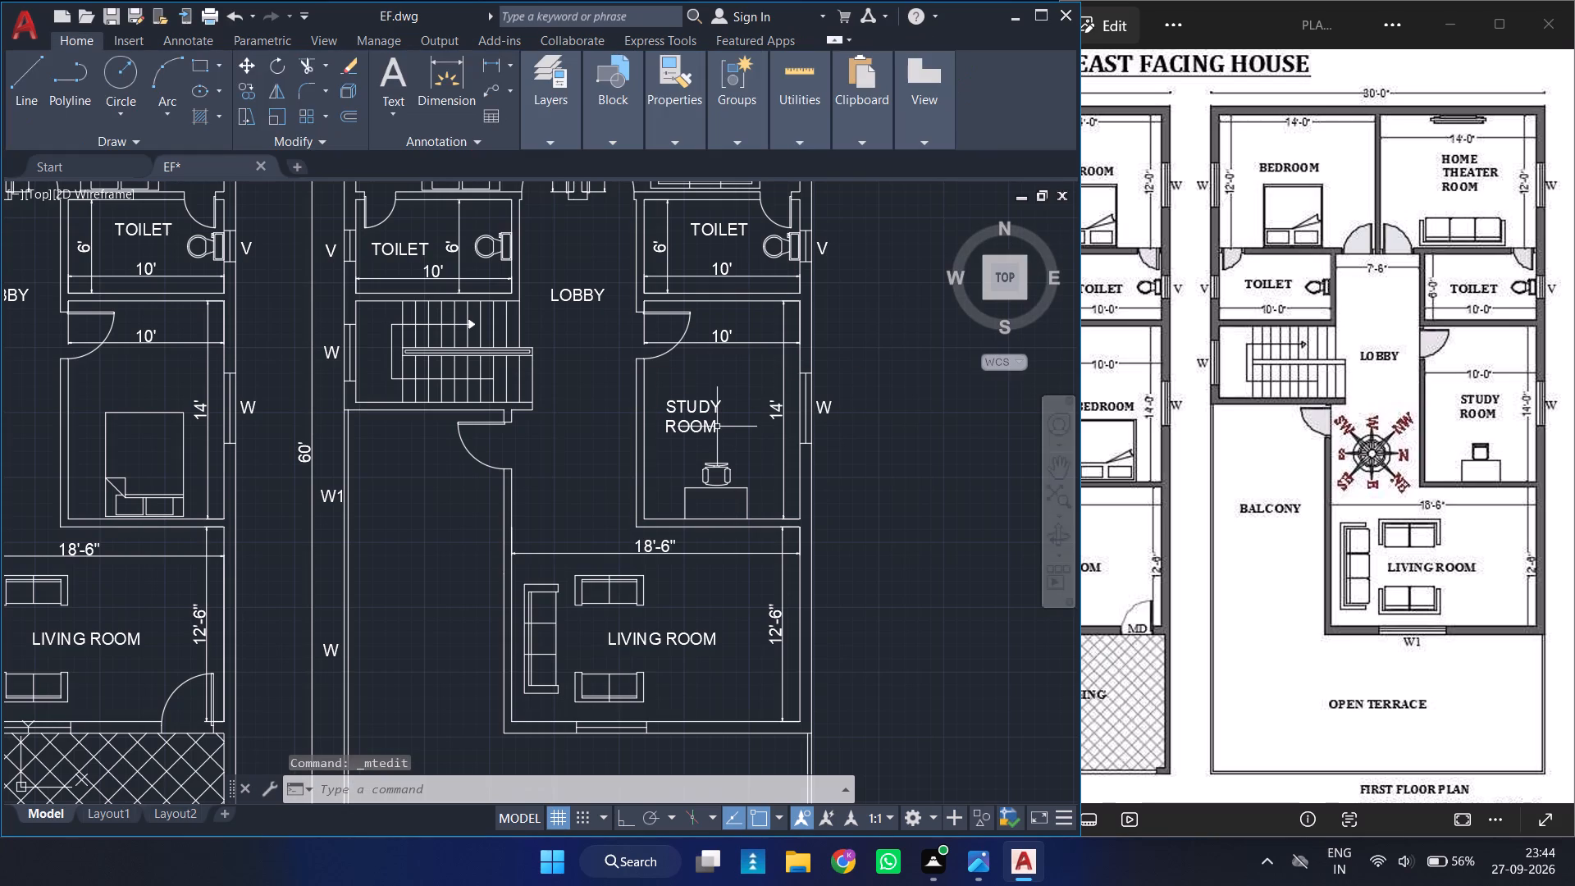
# Change the BED ROOM label above the sofa on the first floor to HOME THEATER ROOM, split over three lines.
pyautogui.keyDown('ctrl'); pyautogui.scroll(-2, 718, 427); pyautogui.keyUp('ctrl')
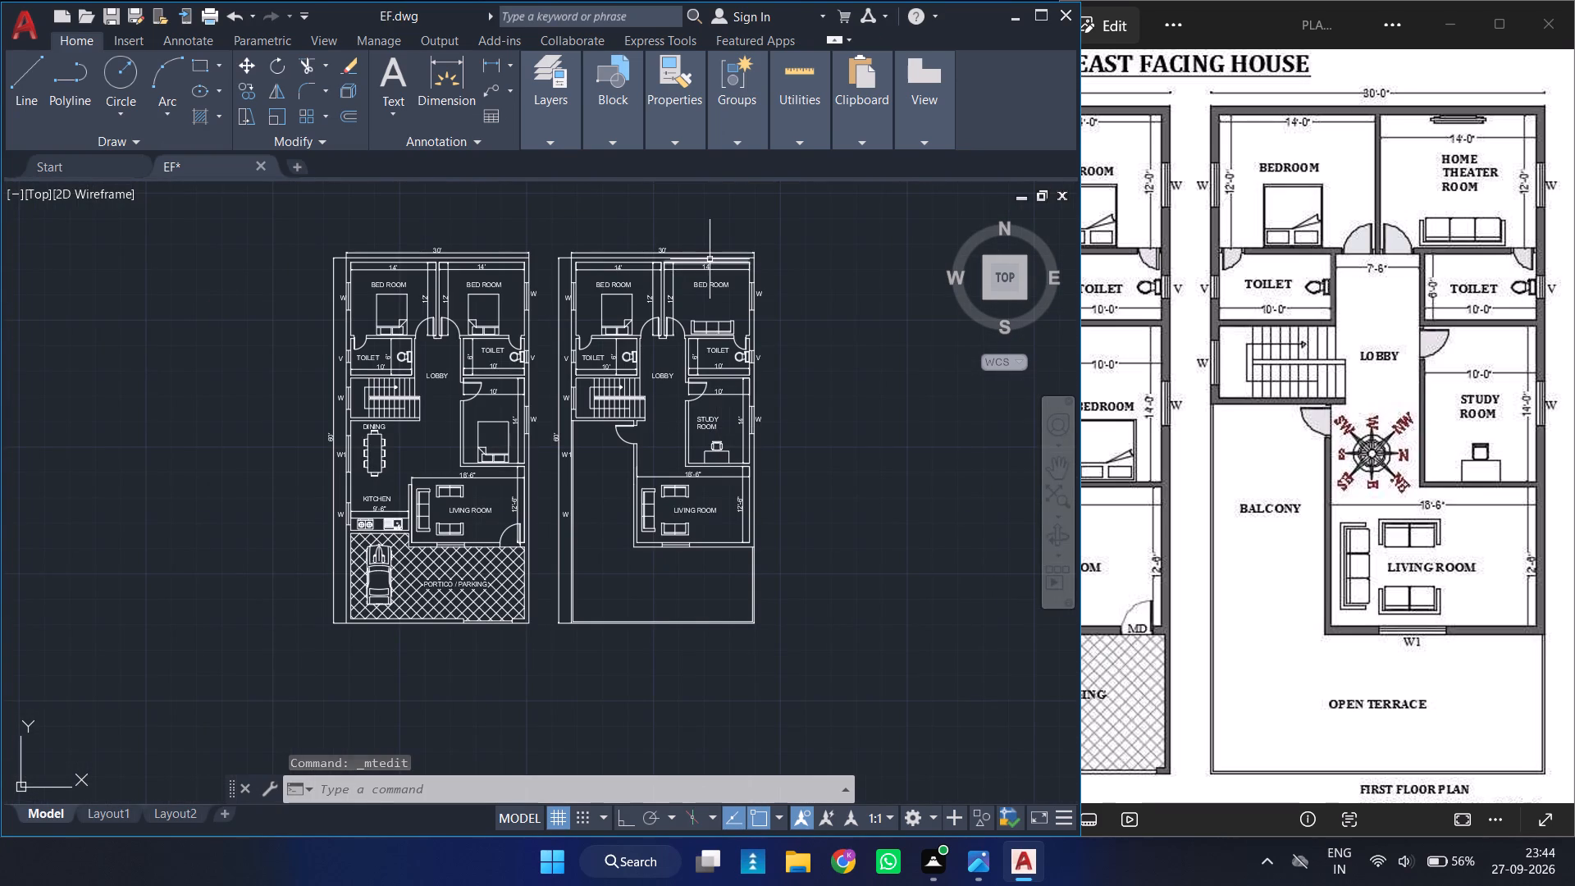
pyautogui.keyDown('ctrl'); pyautogui.scroll(2, 710, 259); pyautogui.keyUp('ctrl')
pyautogui.tripleClick(707, 321)
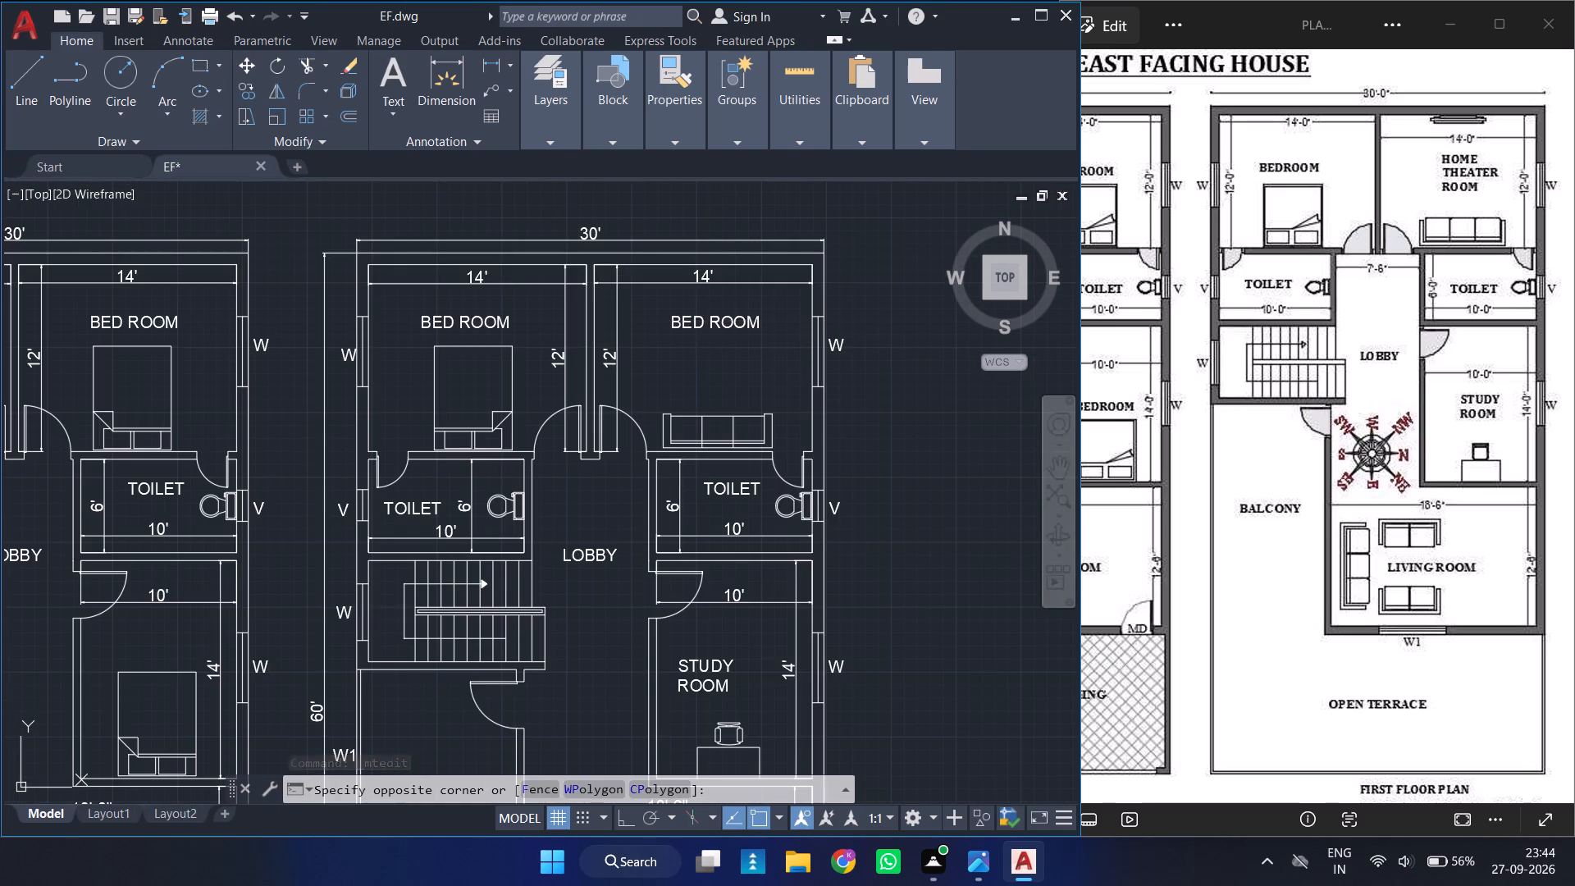
pyautogui.doubleClick(692, 318)
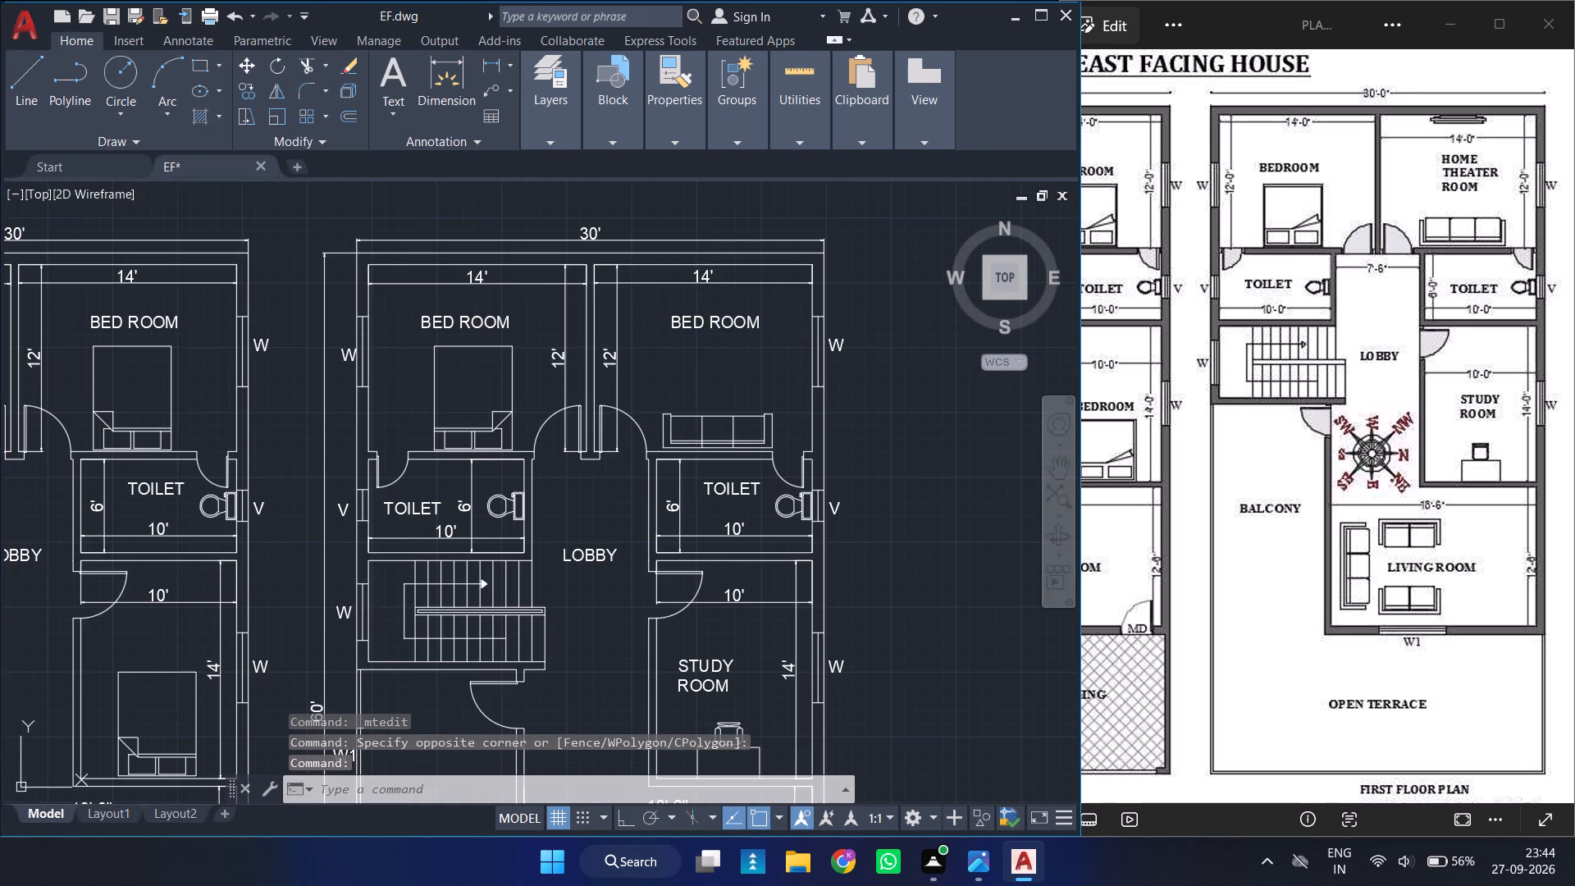
pyautogui.click(706, 331)
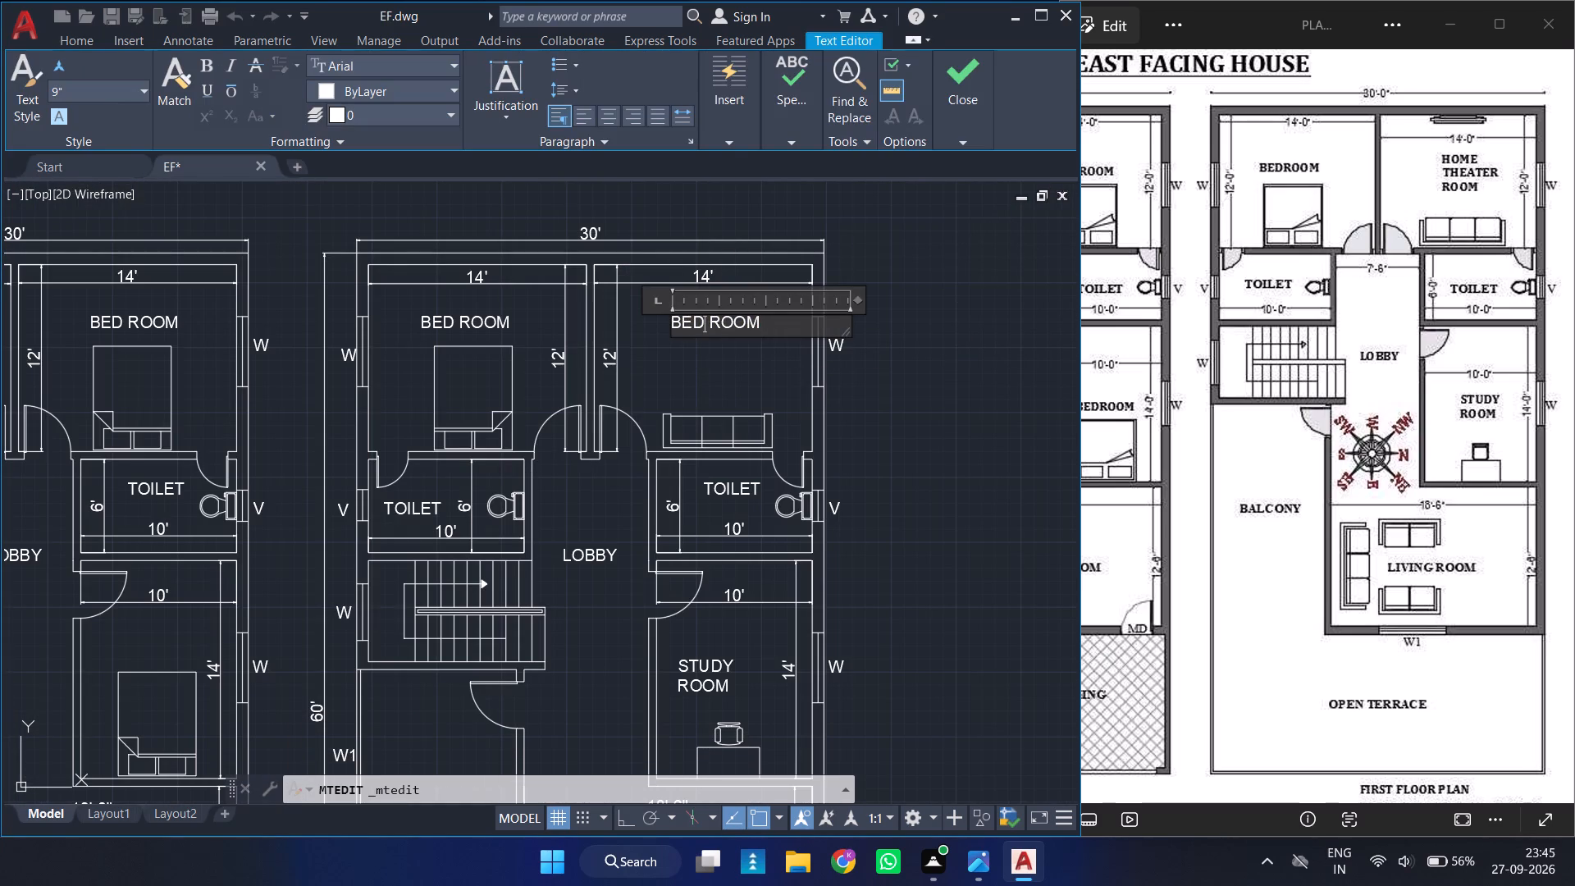
pyautogui.press('BackSpace')
pyautogui.press('BackSpace')
pyautogui.press('BackSpace')
pyautogui.write('HOME')
pyautogui.press('Return')
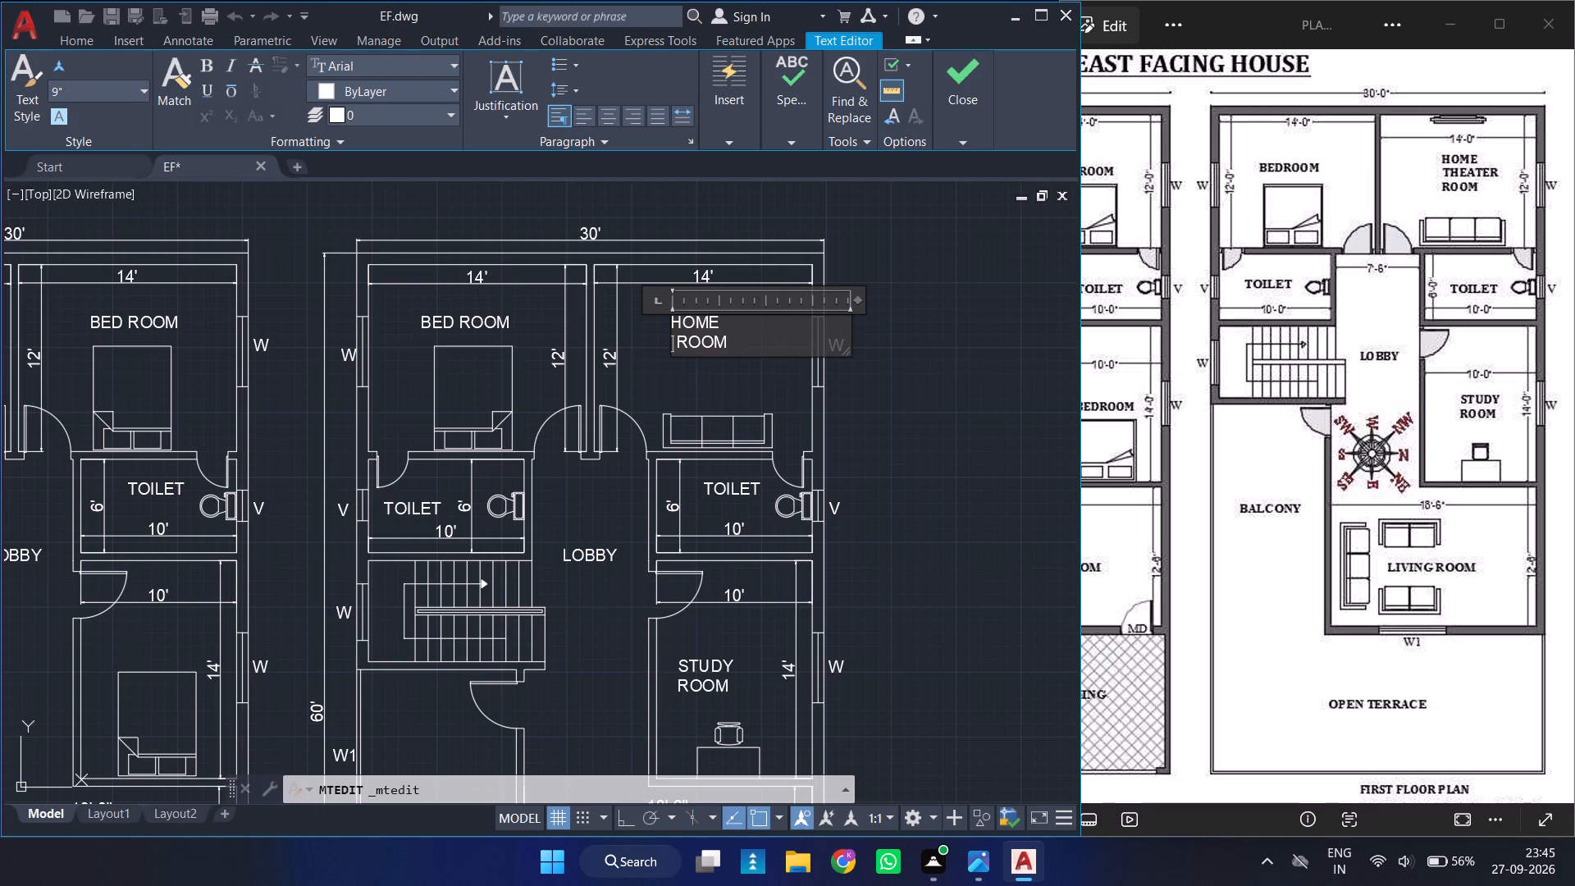
pyautogui.write('TH')
pyautogui.write('EA')
pyautogui.write('TER')
pyautogui.press('Return')
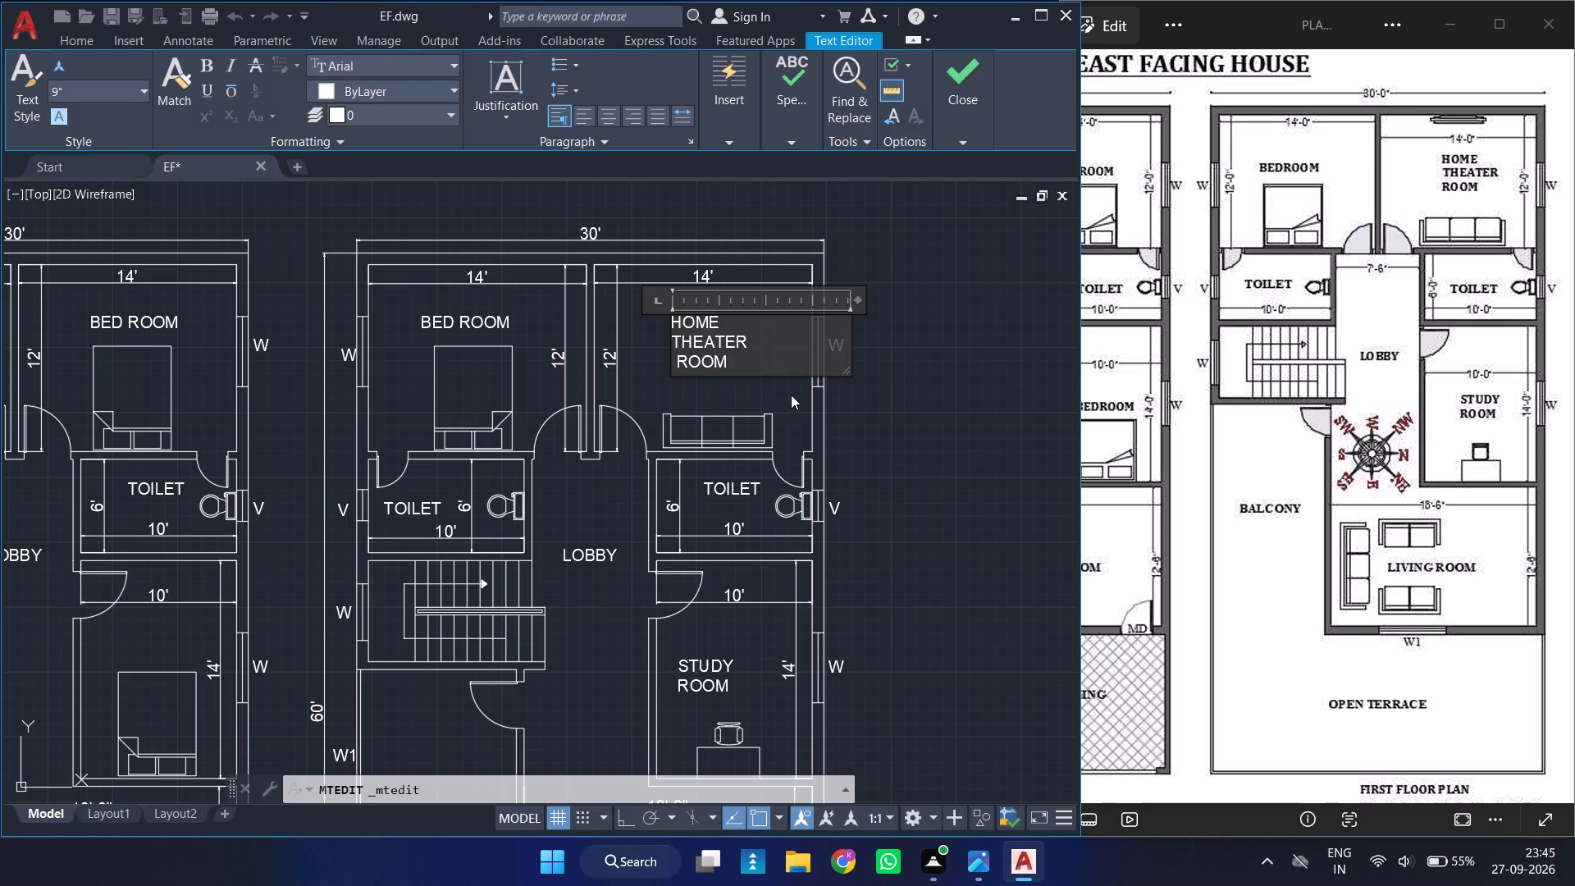
pyautogui.click(1011, 385)
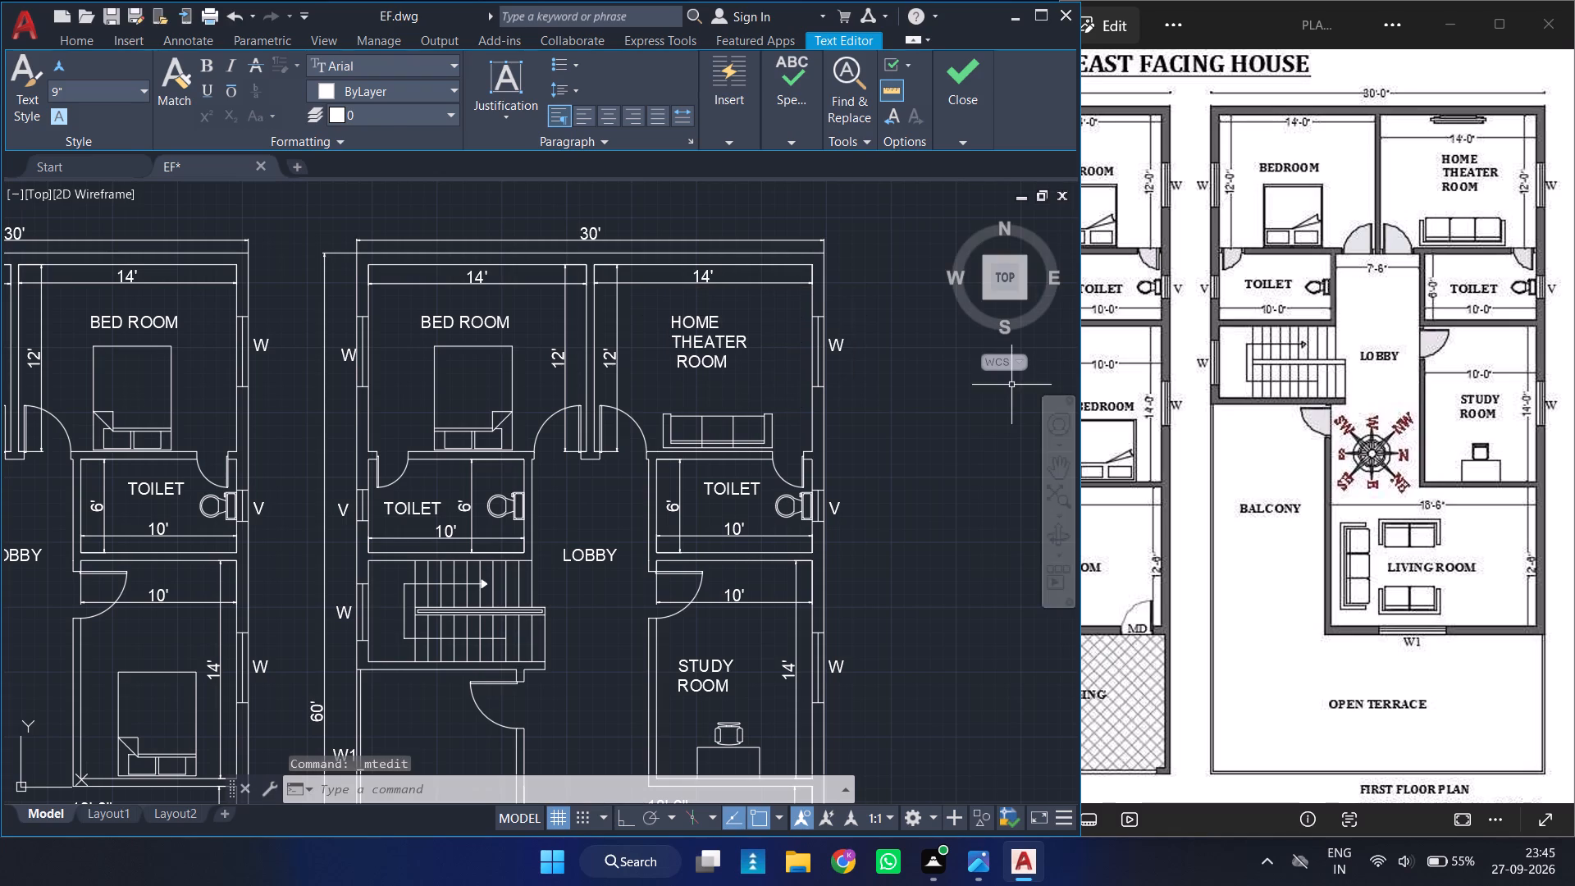
# Copy the first floor LOBBY label into the balcony area beside the living room and into the open terrace.
pyautogui.keyDown('ctrl'); pyautogui.scroll(-2, 835, 304); pyautogui.keyUp('ctrl')
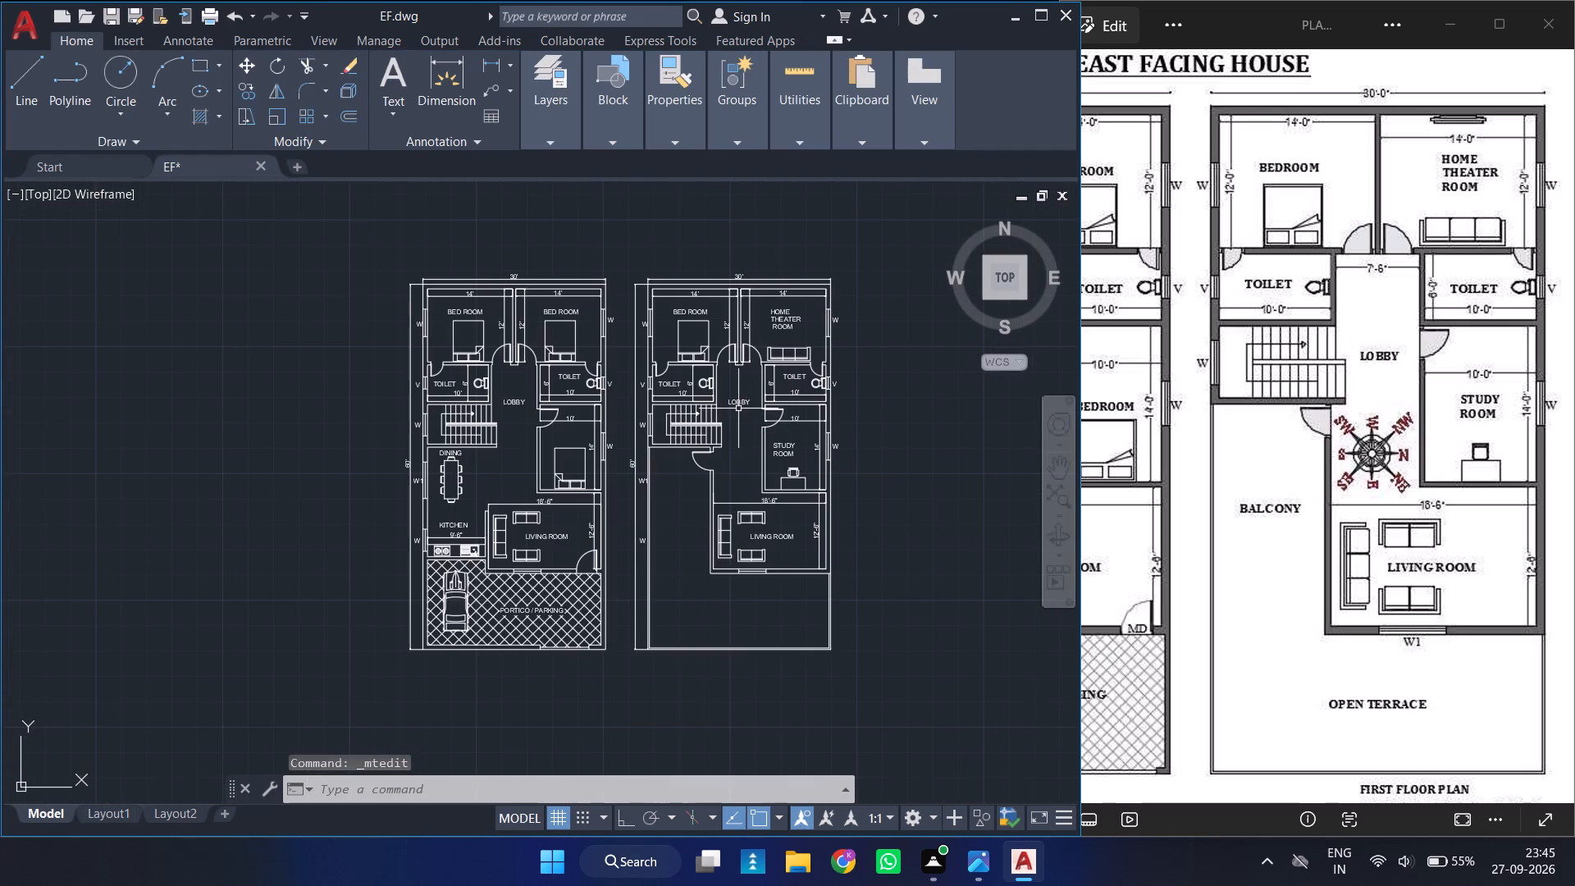
pyautogui.click(735, 402)
pyautogui.write('CO')
pyautogui.press('Return')
pyautogui.click(735, 402)
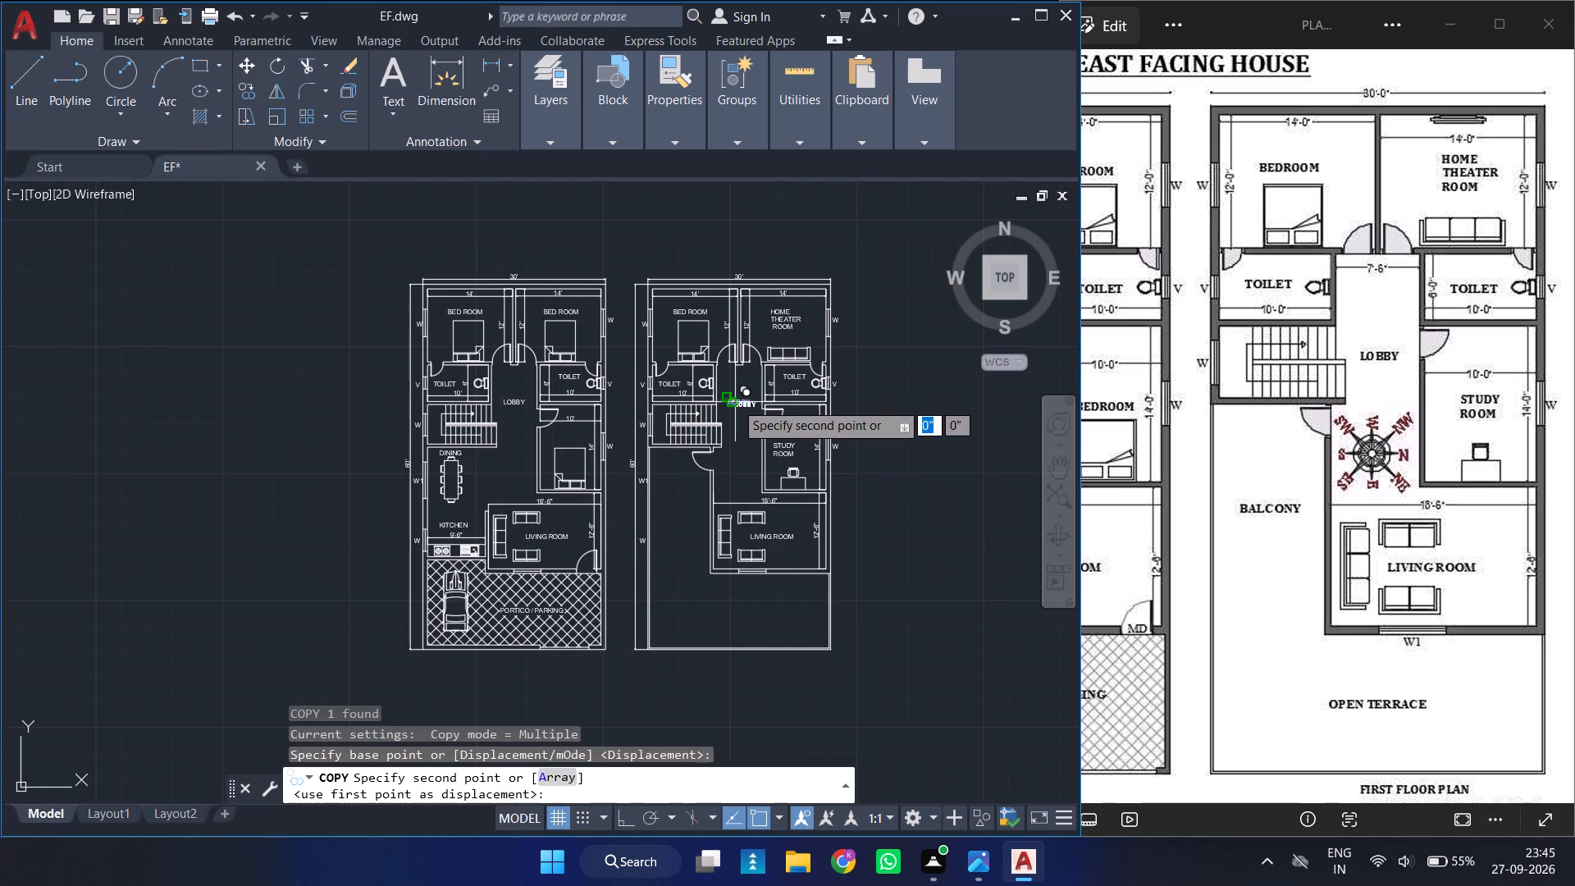
pyautogui.click(668, 518)
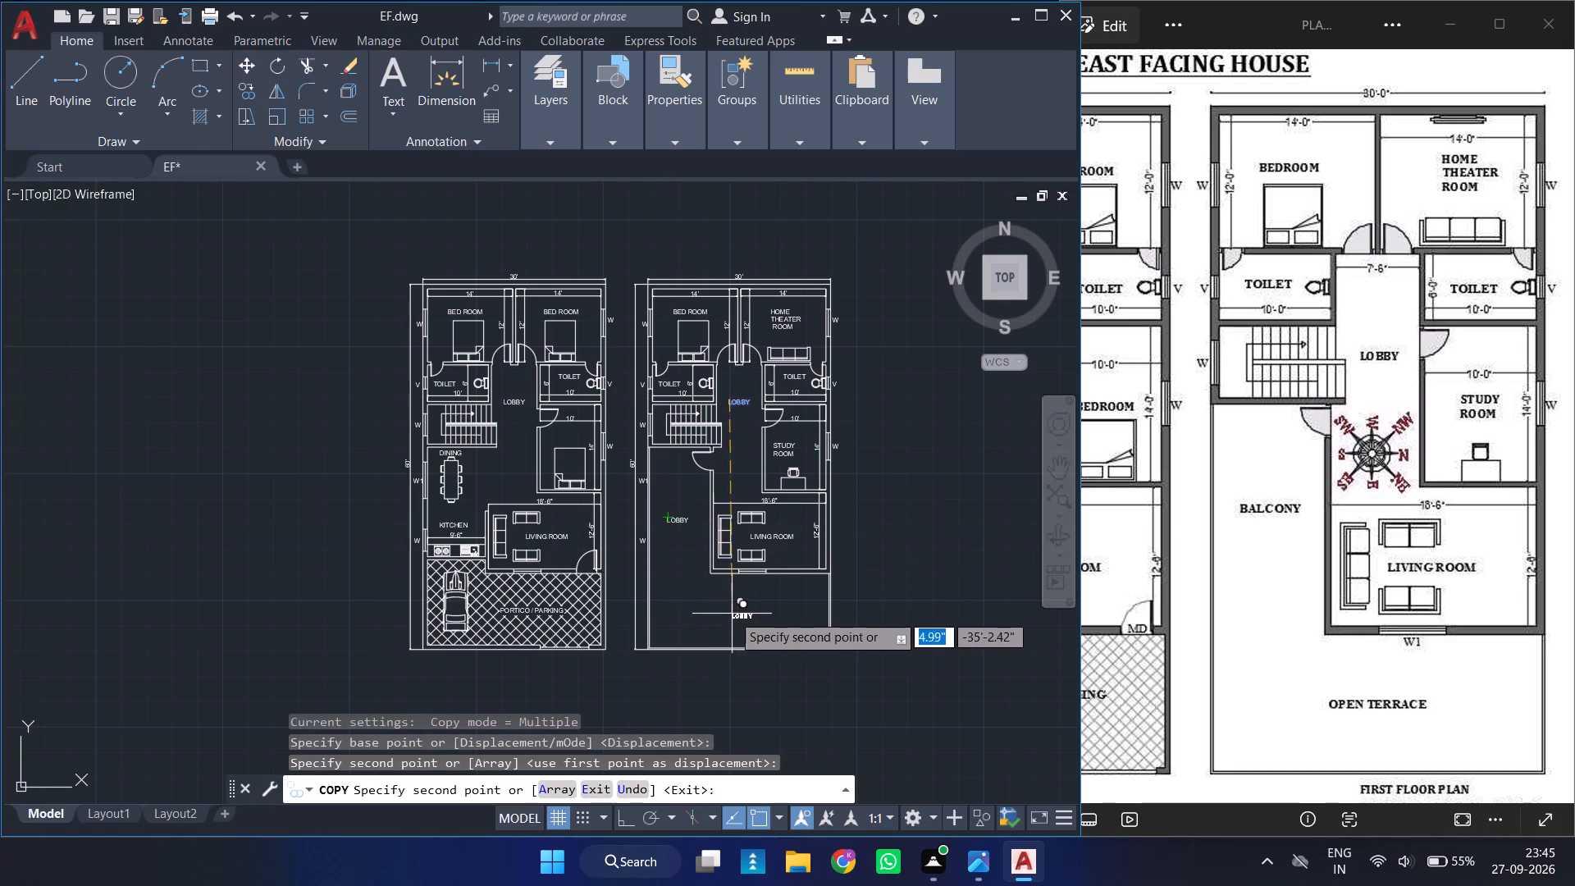
pyautogui.moveTo(728, 606); pyautogui.dragTo(820, 660)
pyautogui.press('Escape')
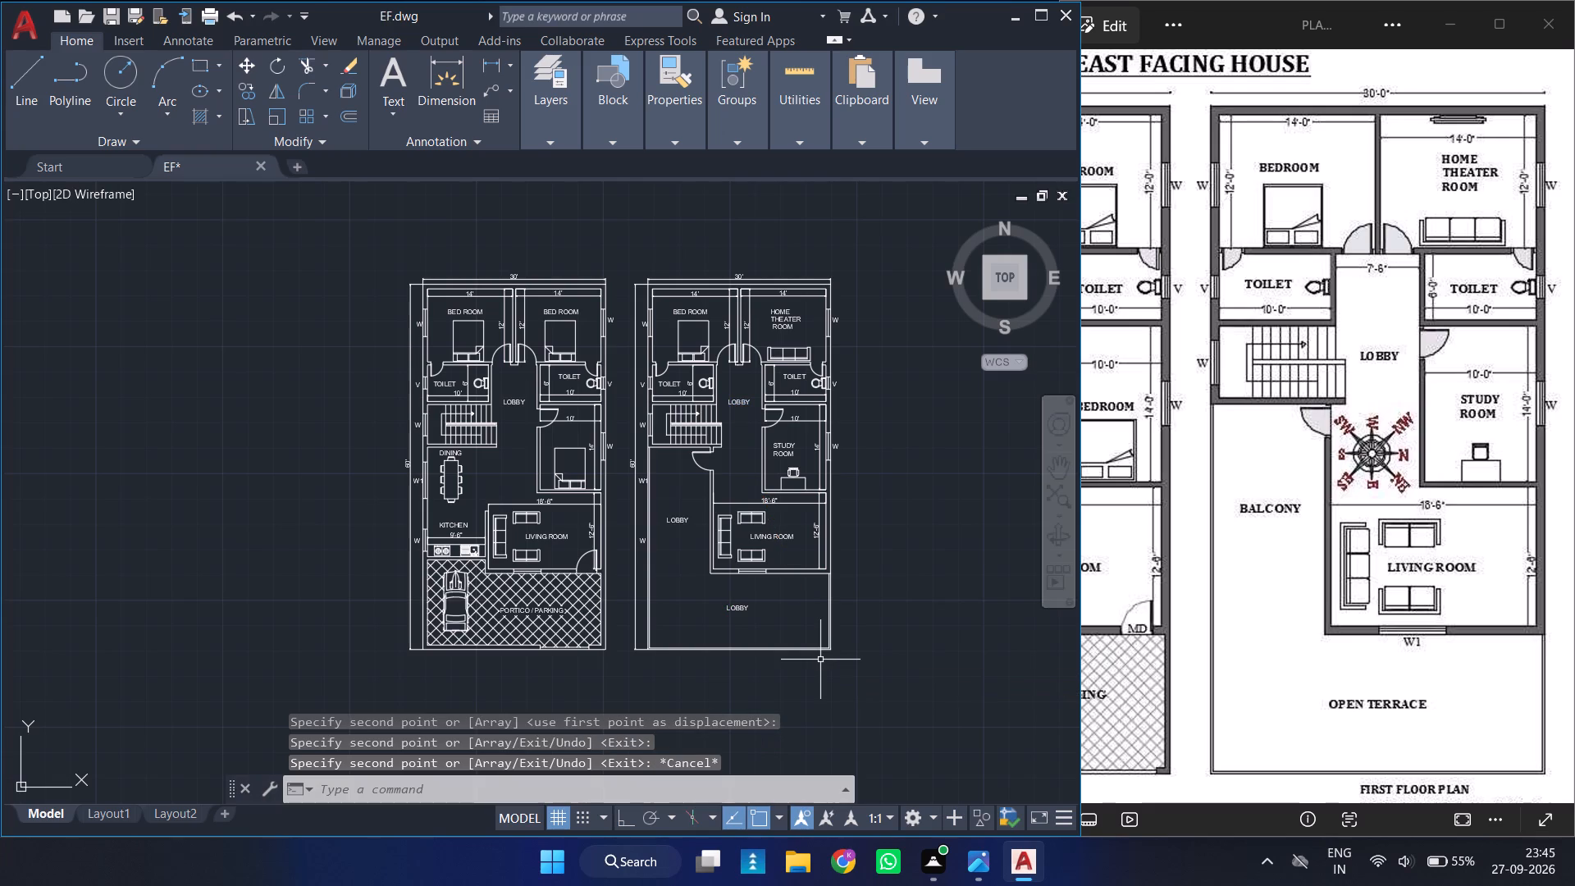
# Change the copied LOBBY label in the balcony area to BALCONY.
pyautogui.hscroll(-1, 692, 513)
pyautogui.hscroll(1, 692, 513)
pyautogui.keyDown('ctrl'); pyautogui.scroll(3, 683, 520); pyautogui.keyUp('ctrl')
pyautogui.doubleClick(683, 520)
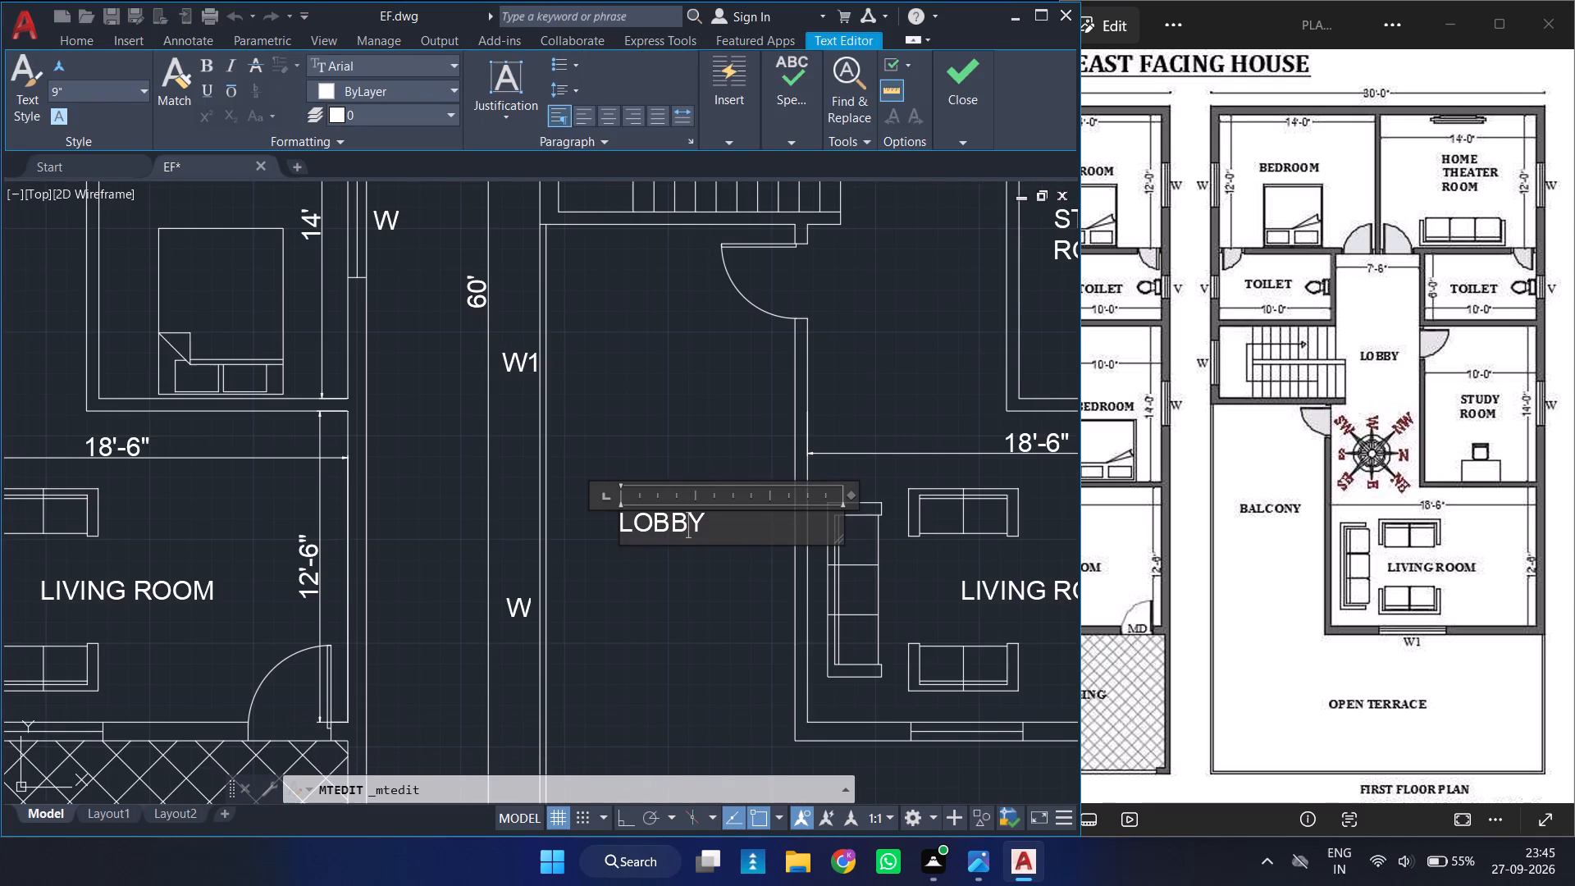
pyautogui.click(705, 526)
pyautogui.press('BackSpace')
pyautogui.press('BackSpace')
pyautogui.press('BackSpace')
pyautogui.press('BackSpace')
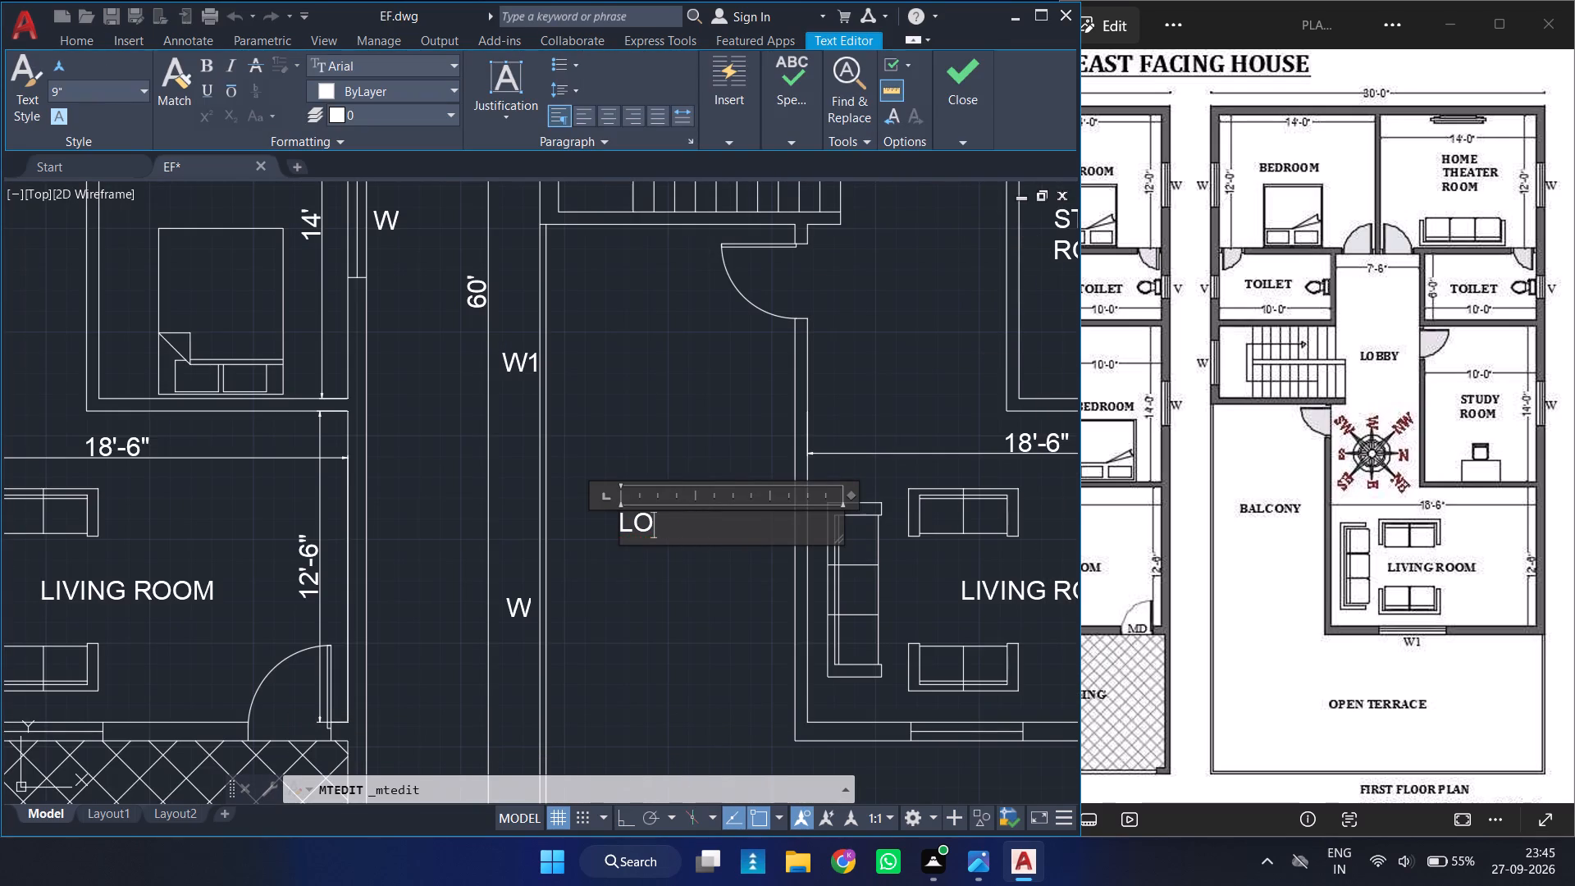
pyautogui.press('BackSpace')
pyautogui.write('BALCONY')
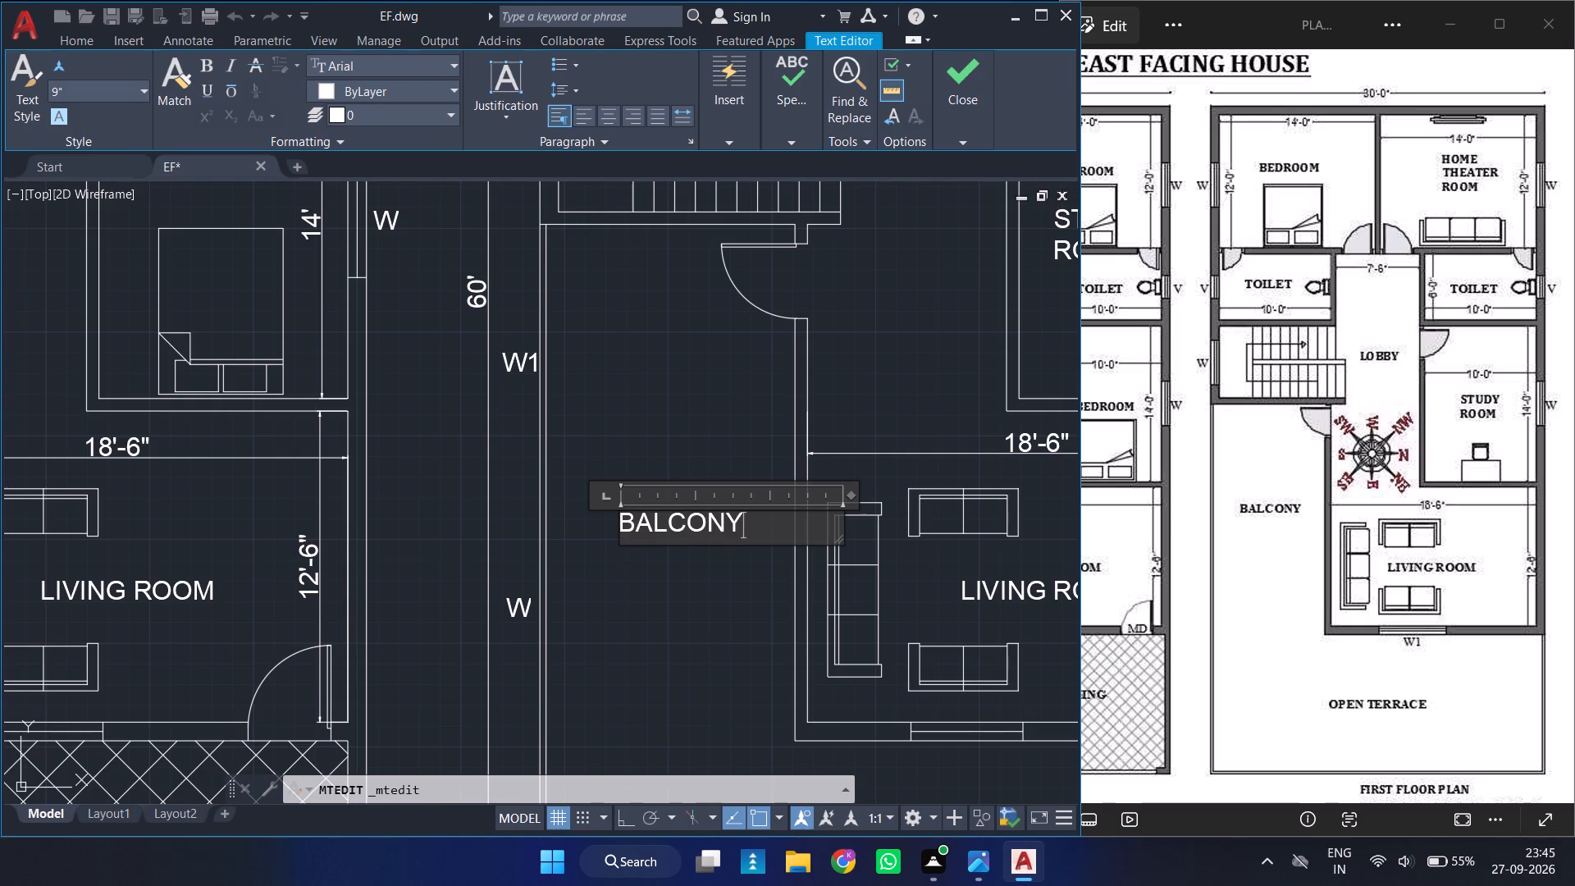
pyautogui.press('Escape')
pyautogui.press('Return')
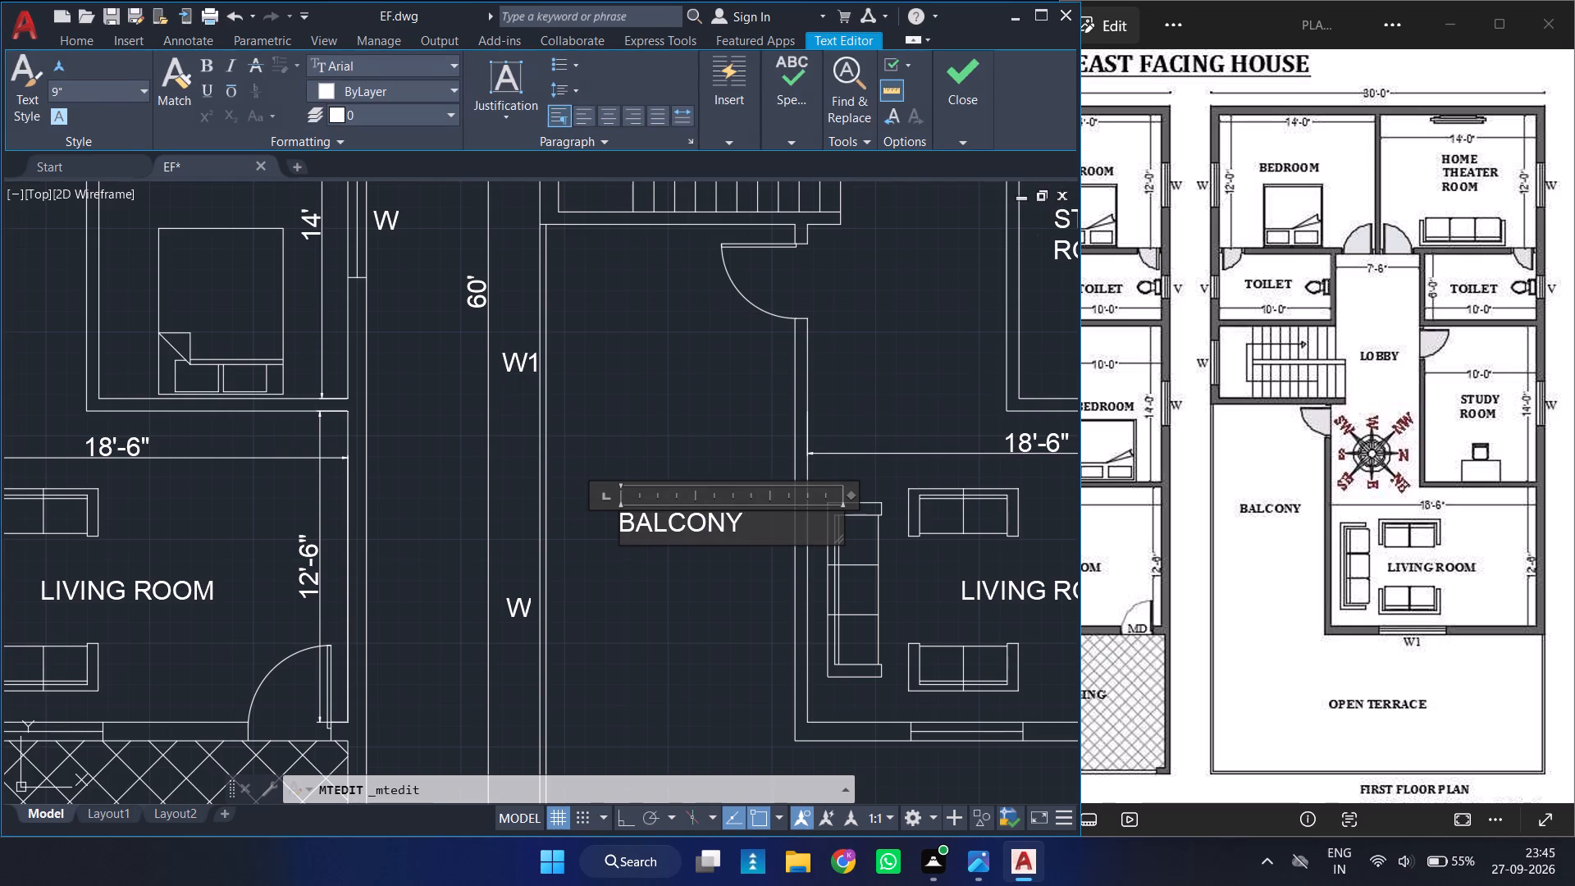
# Change the copied LOBBY label in the front terrace area to OPEN TERRACE.
pyautogui.keyDown('ctrl'); pyautogui.scroll(-3, 658, 422); pyautogui.keyUp('ctrl')
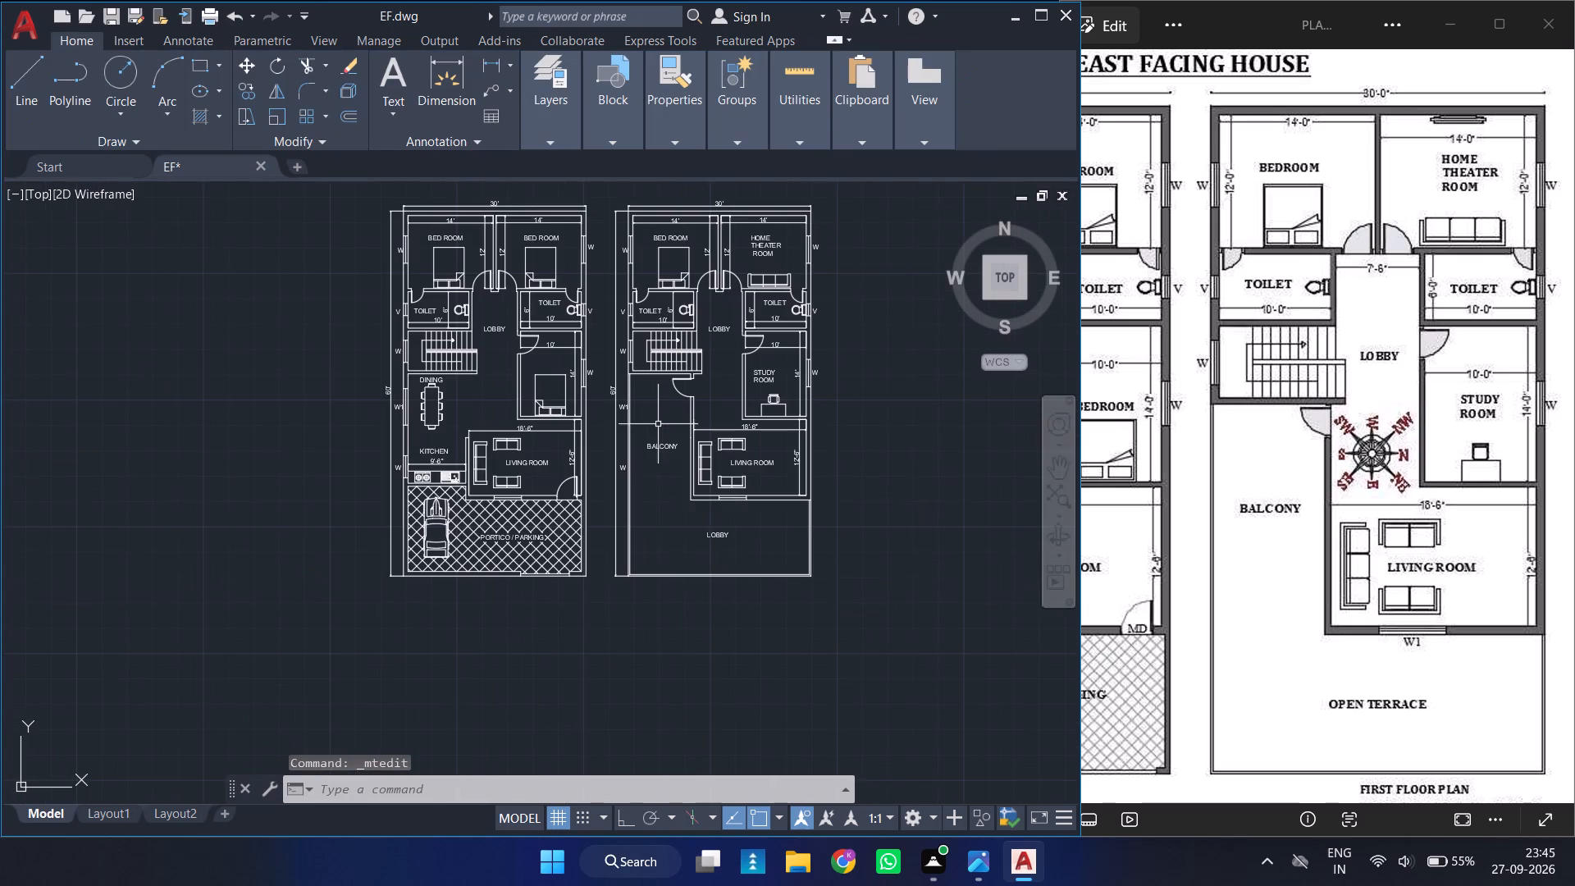
pyautogui.hscroll(1, 719, 553)
pyautogui.keyDown('ctrl'); pyautogui.scroll(3, 719, 553); pyautogui.keyUp('ctrl')
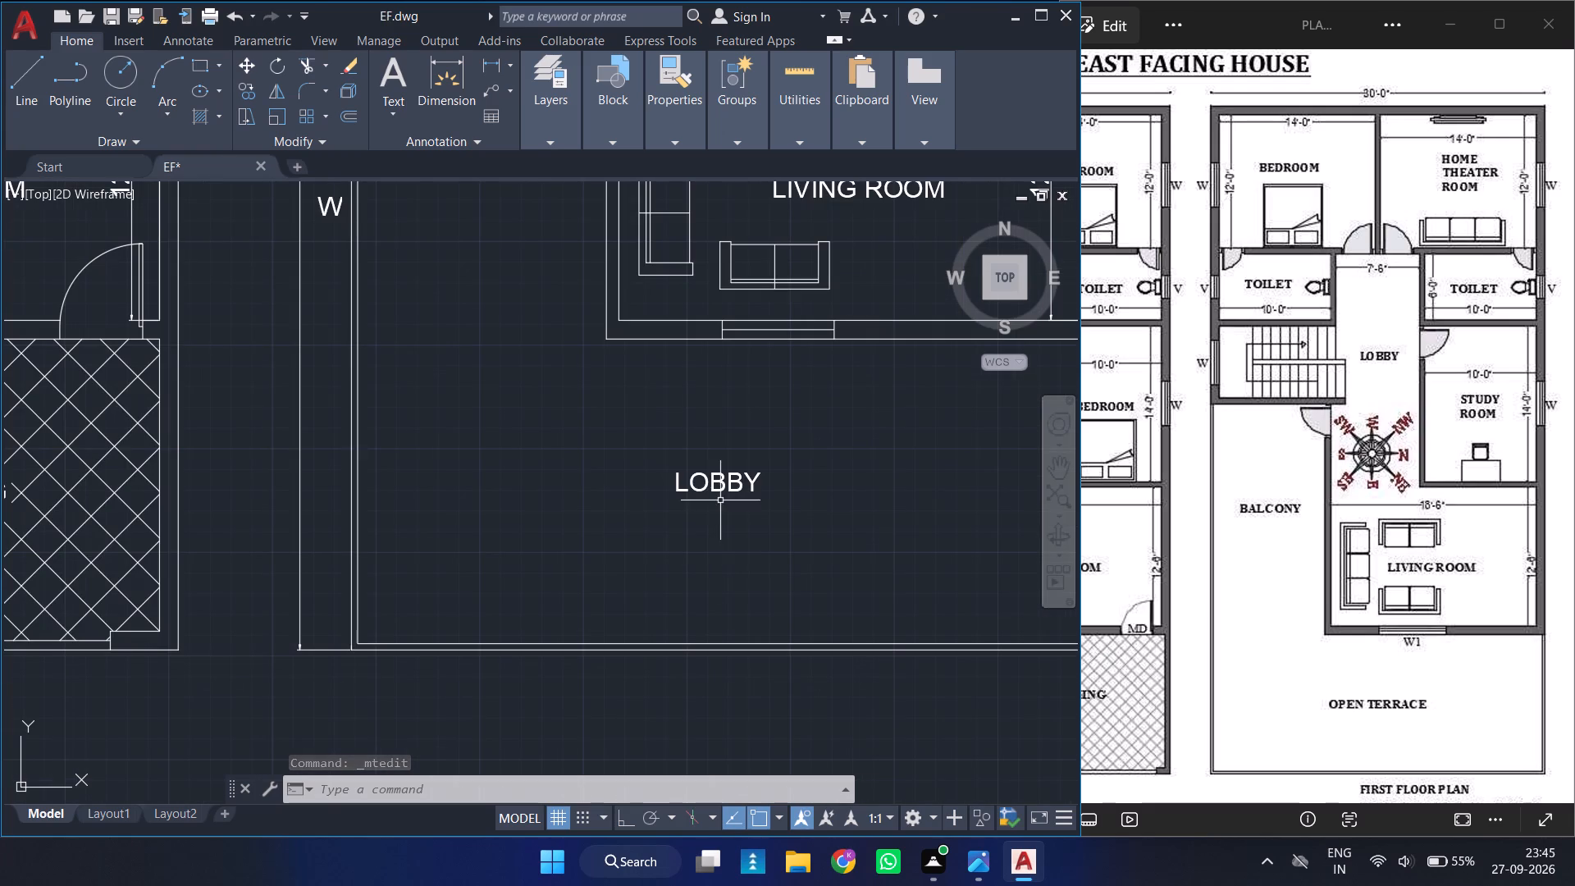
pyautogui.doubleClick(723, 469)
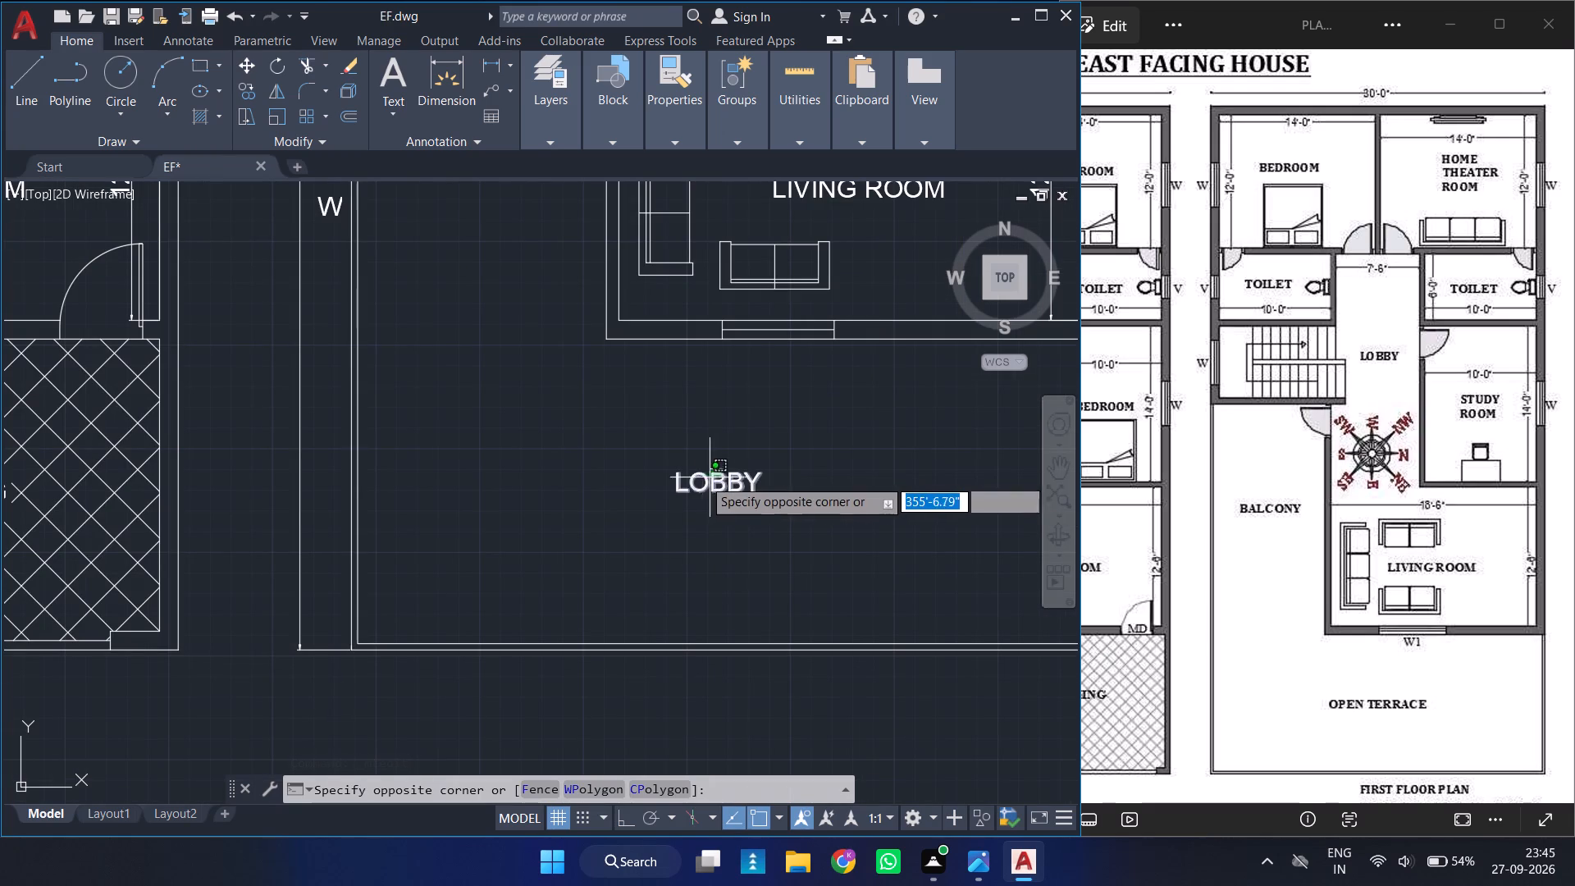
pyautogui.doubleClick(701, 478)
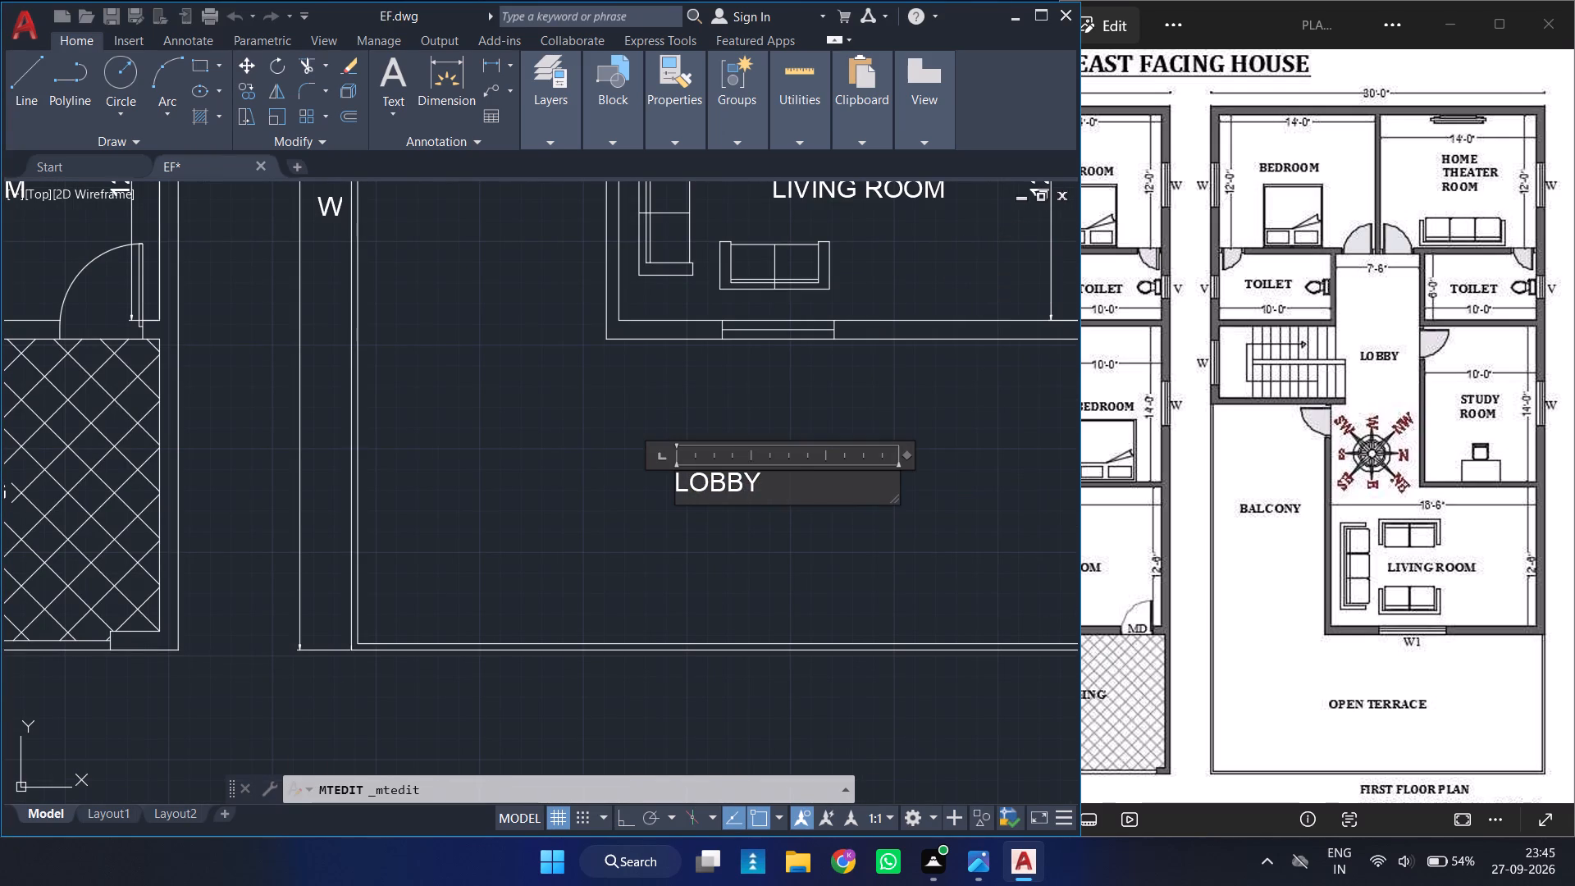
pyautogui.click(799, 469)
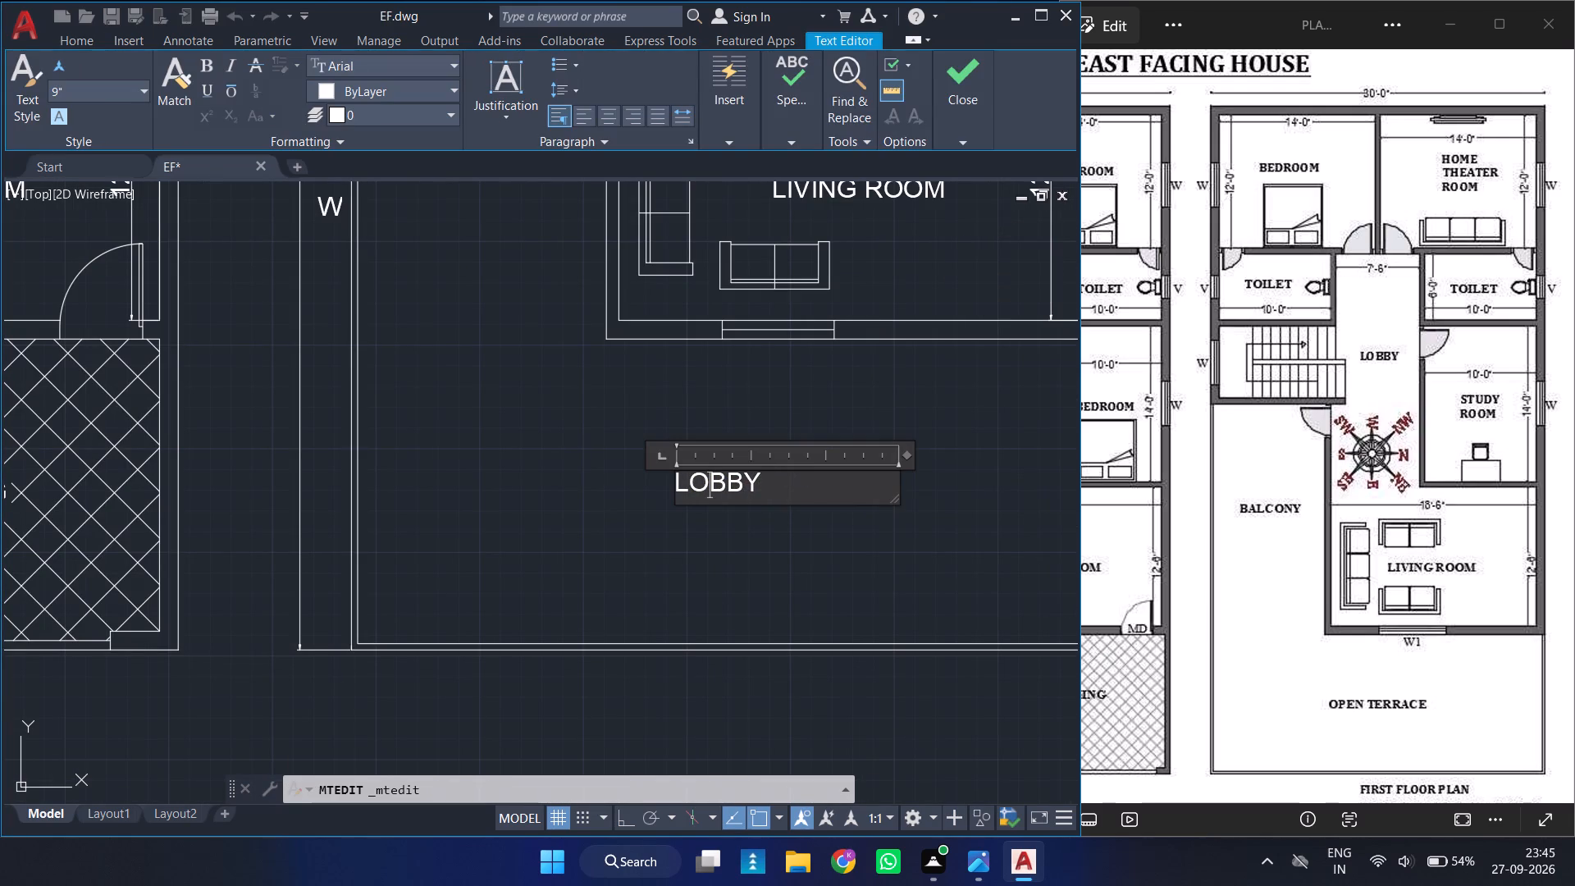
pyautogui.click(777, 484)
pyautogui.press('BackSpace')
pyautogui.press('BackSpace')
pyautogui.press('BackSpace')
pyautogui.press('BackSpace')
pyautogui.press('BackSpace')
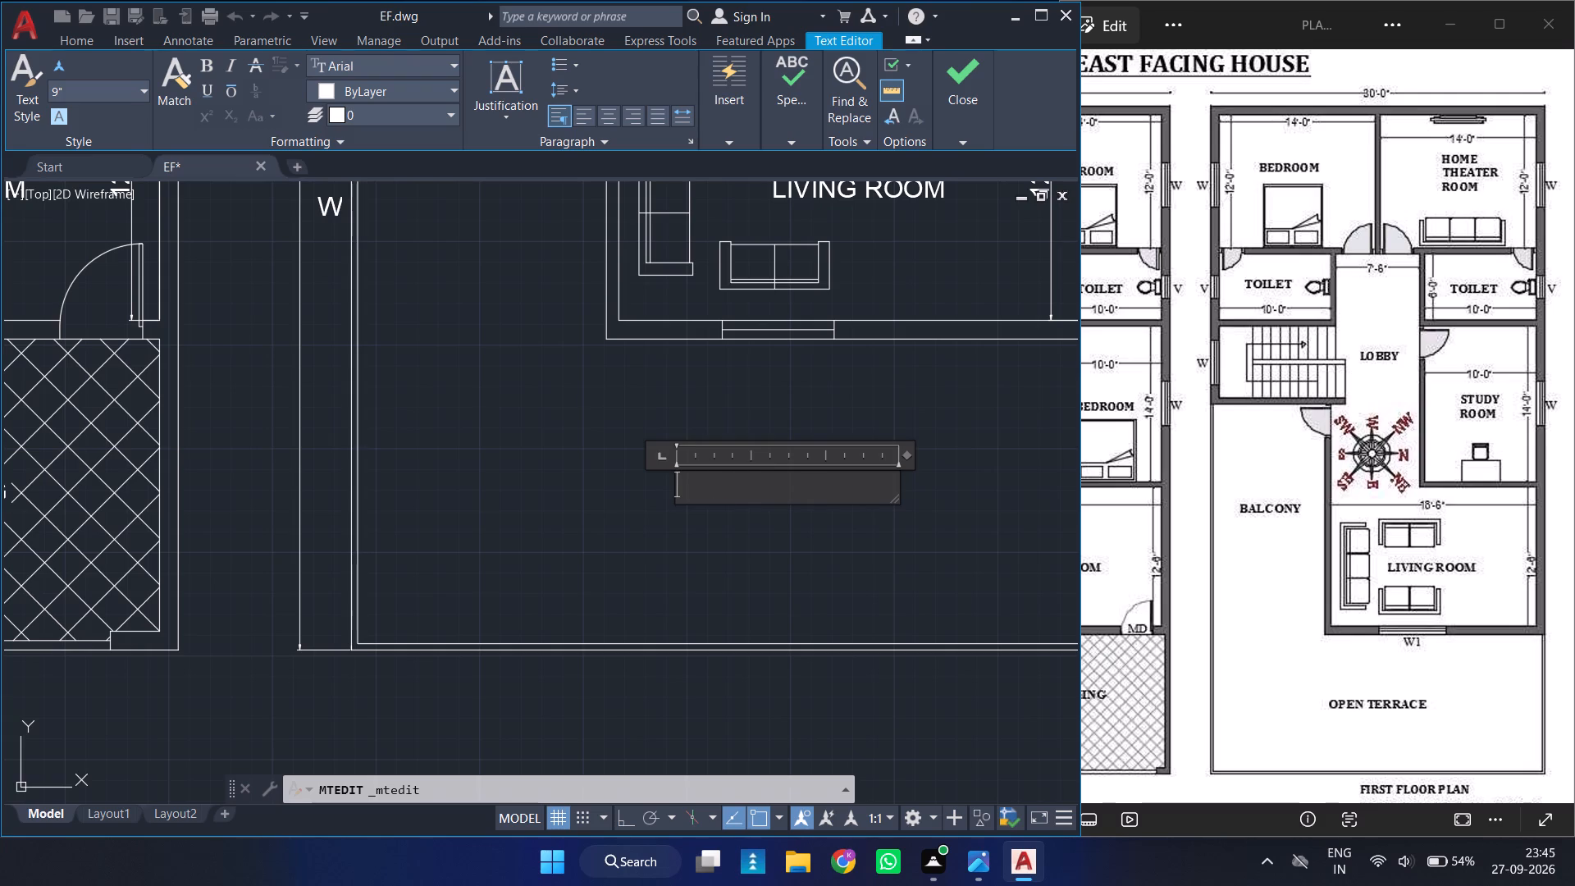
pyautogui.write('OPEN TERRACE')
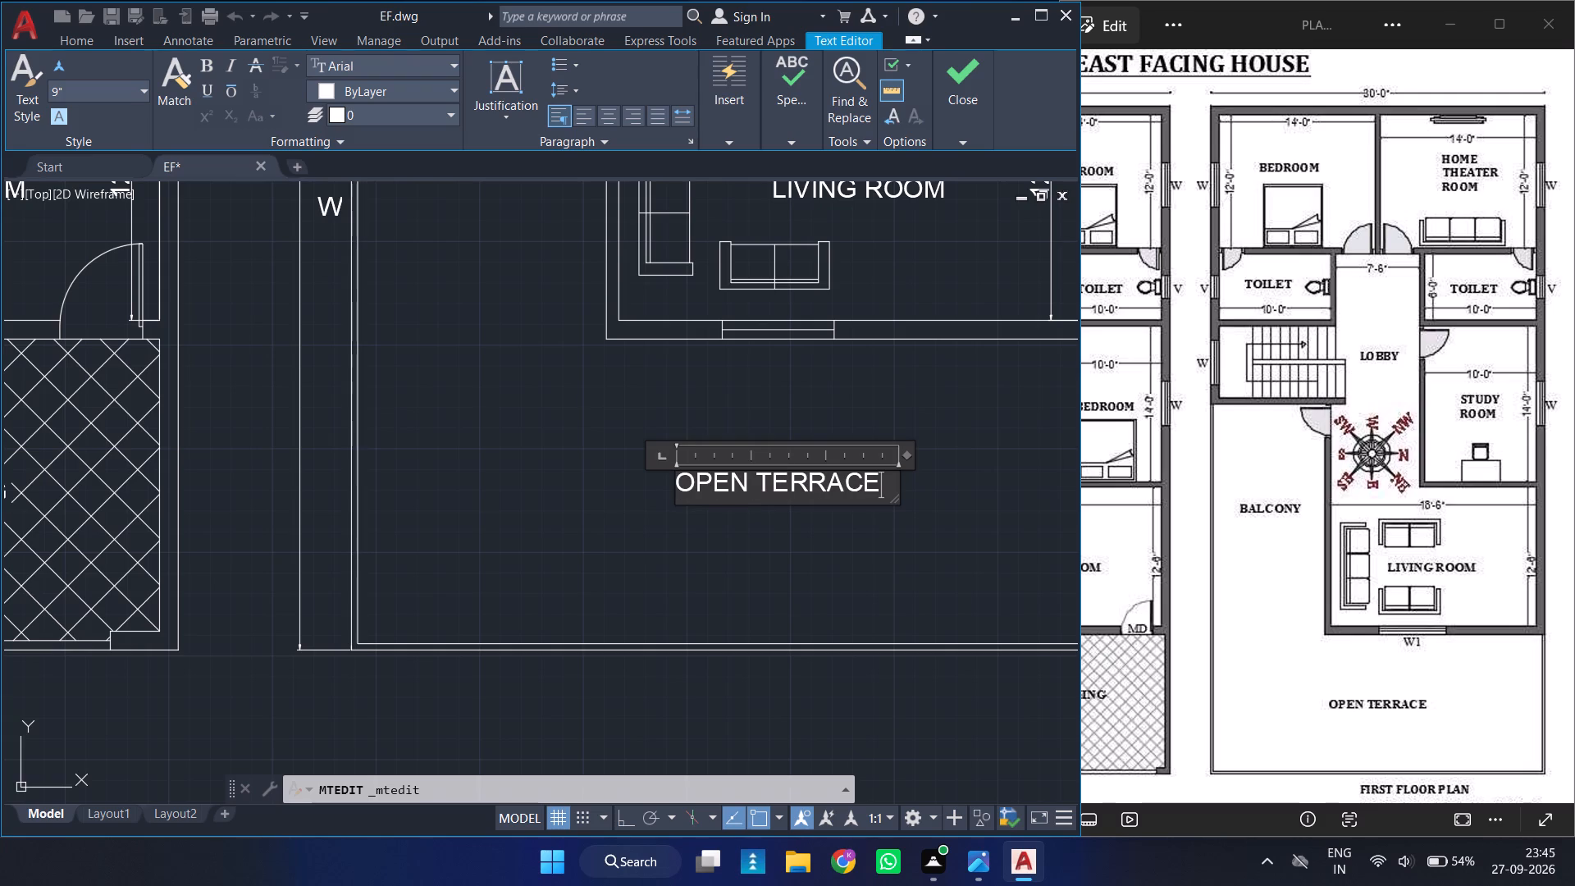
pyautogui.press('Escape')
pyautogui.press('Return')
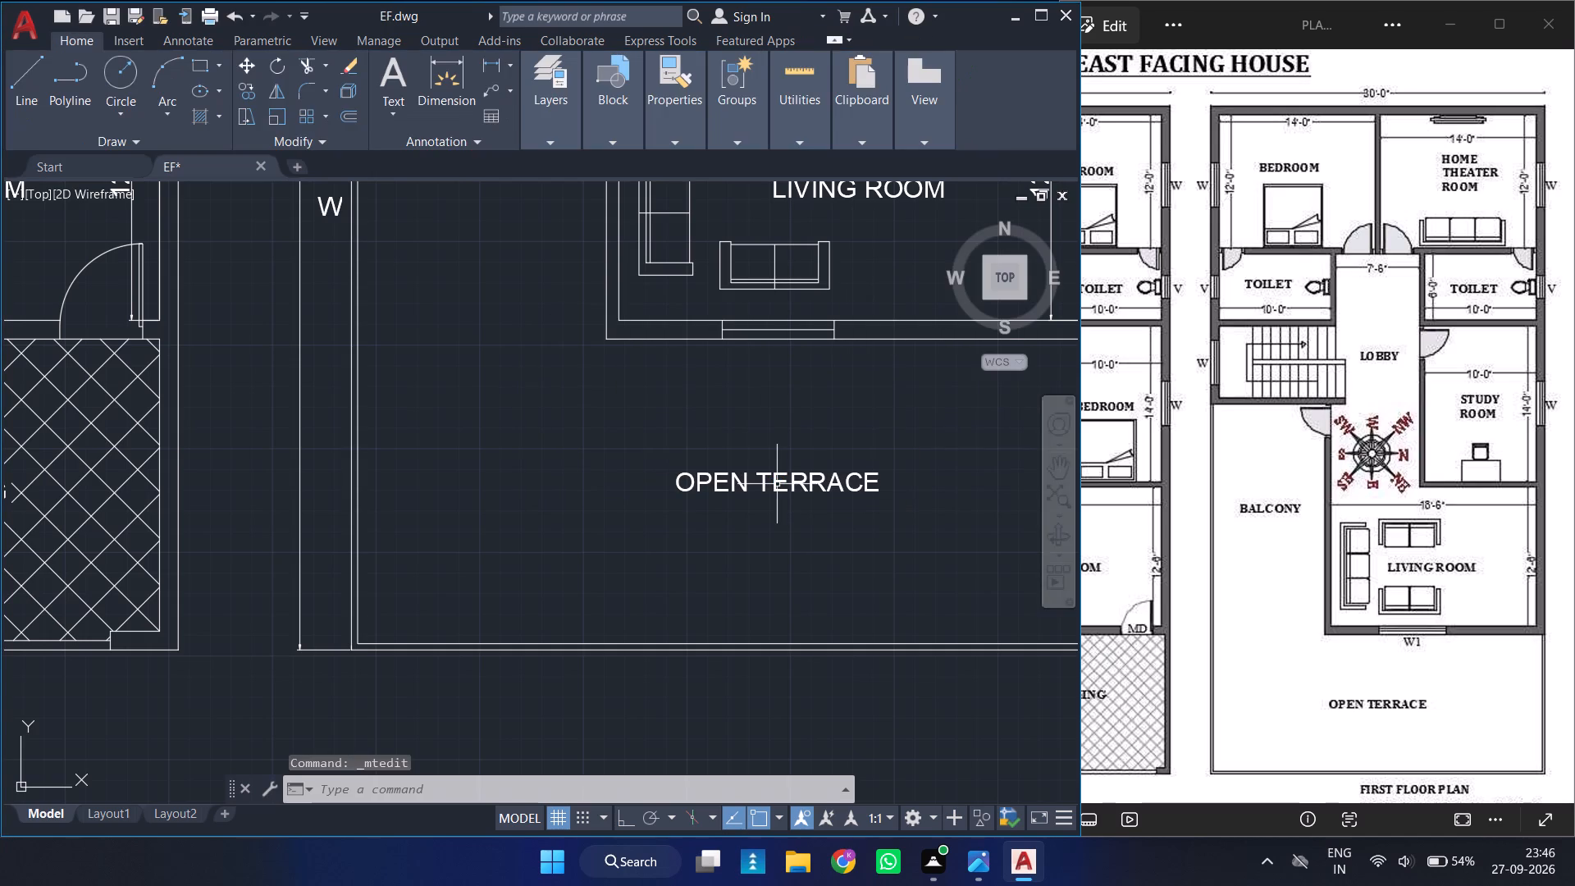
# Copy the W1 window tag from the ground floor dining side to below the first floor living room's front window.
pyautogui.keyDown('ctrl'); pyautogui.scroll(-4, 777, 484); pyautogui.keyUp('ctrl')
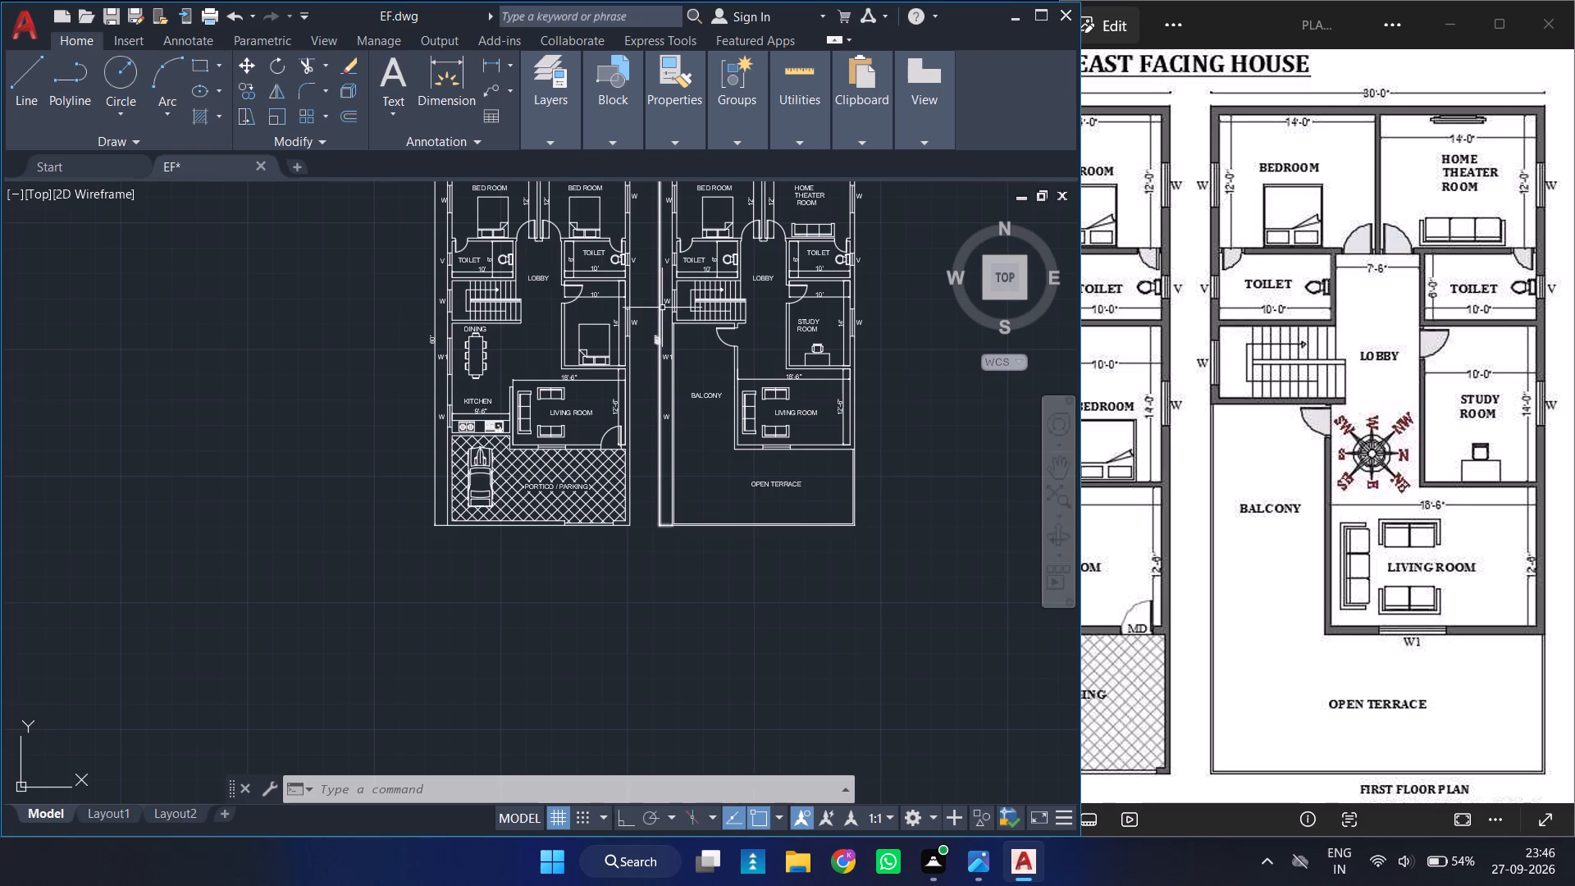
pyautogui.click(444, 353)
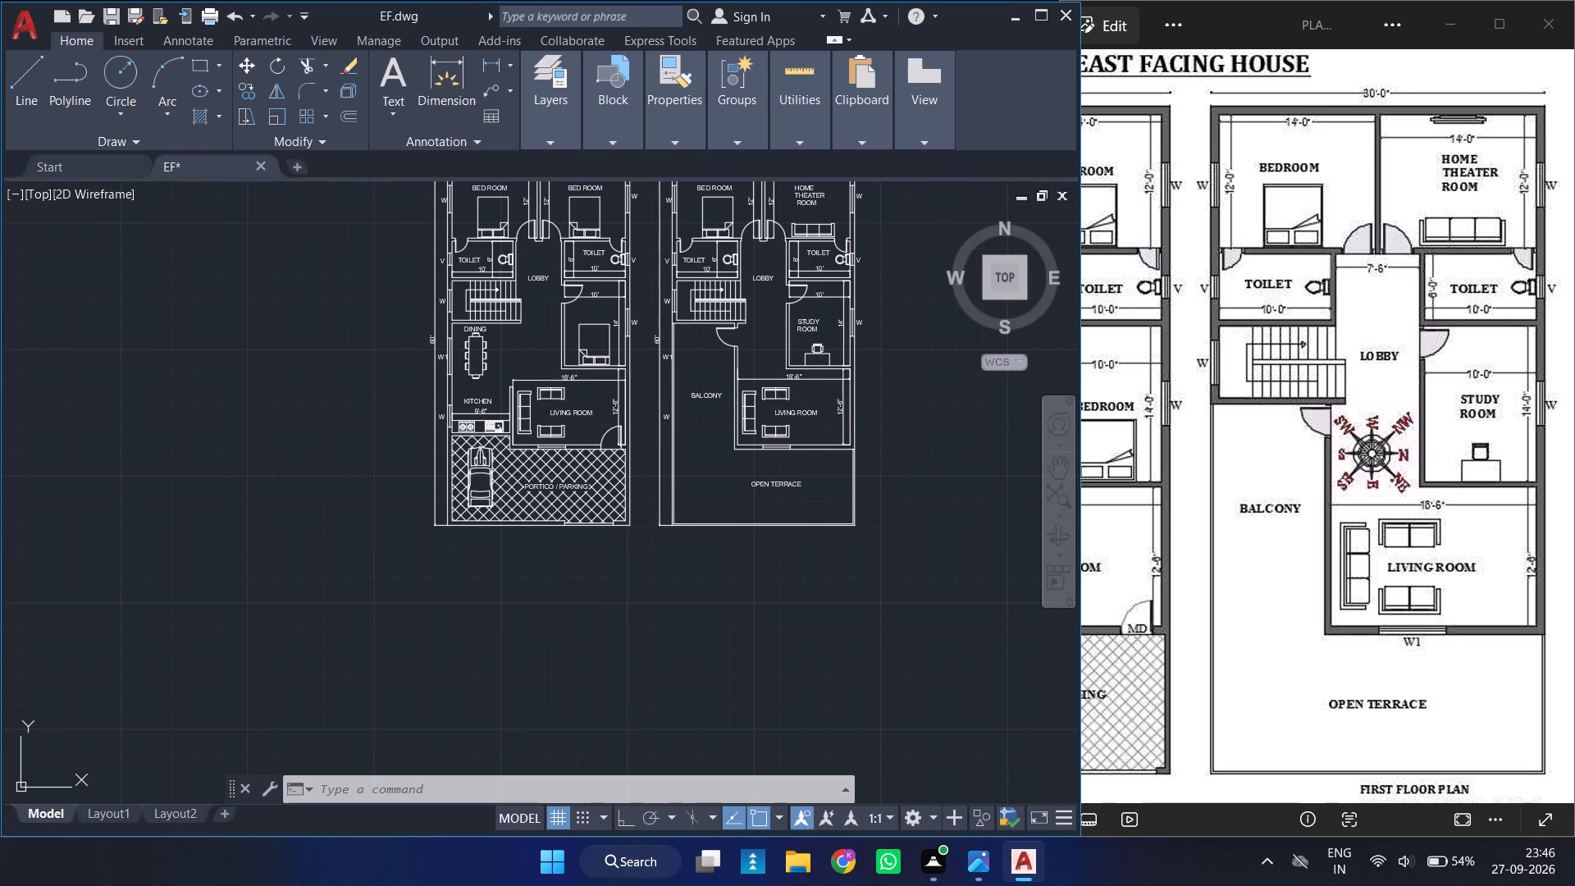
pyautogui.write('CO')
pyautogui.press('Return')
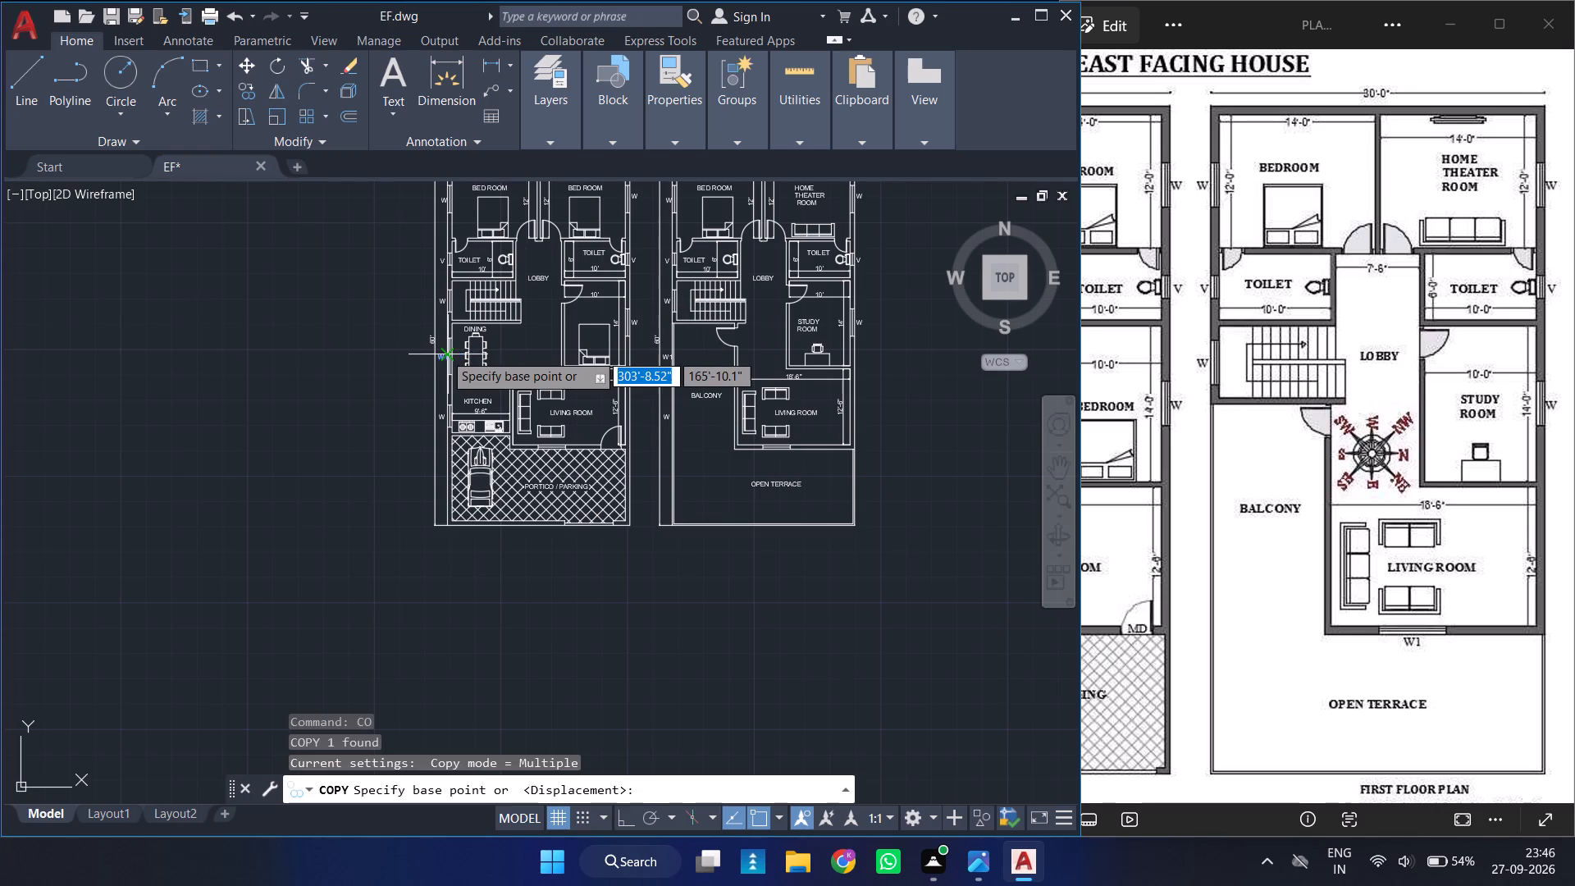
pyautogui.click(444, 353)
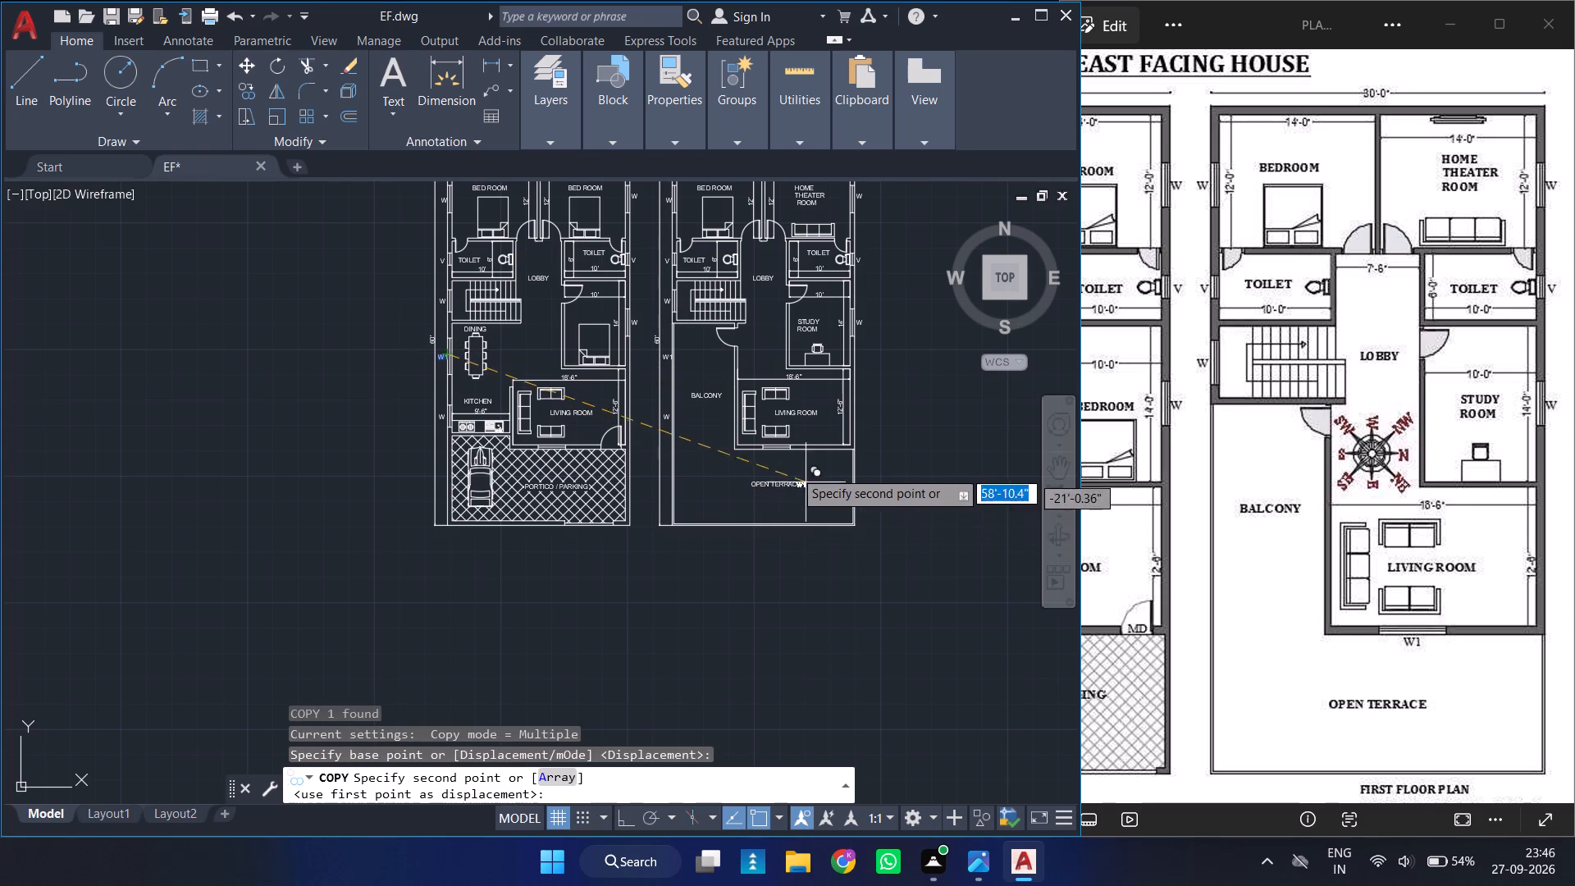
pyautogui.keyDown('ctrl'); pyautogui.scroll(4, 792, 471); pyautogui.keyUp('ctrl')
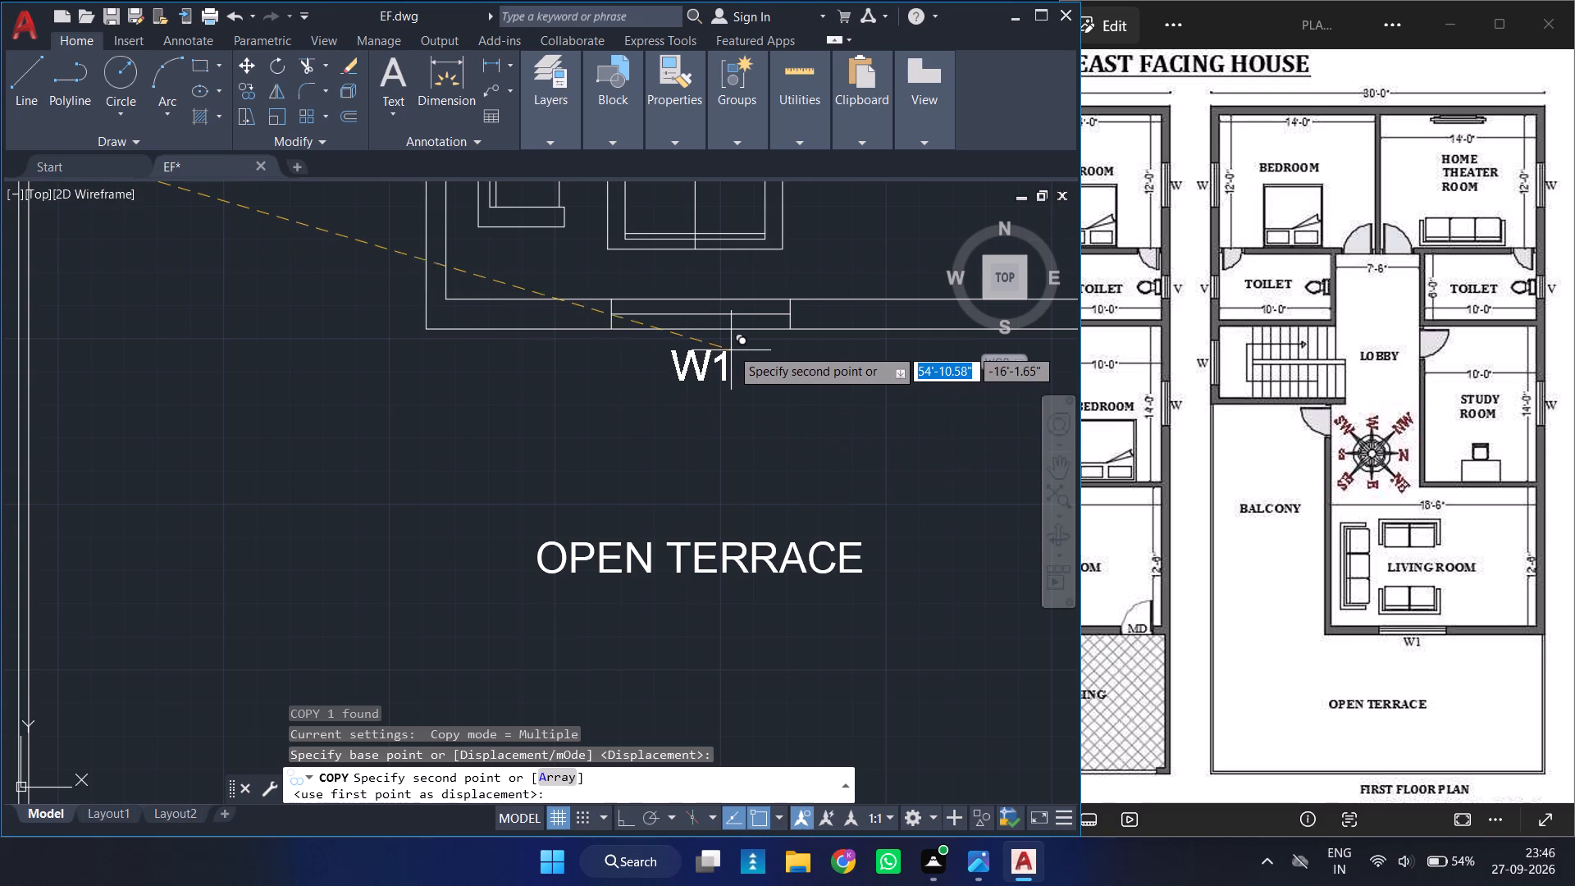
pyautogui.moveTo(731, 347); pyautogui.dragTo(793, 429)
pyautogui.press('Escape')
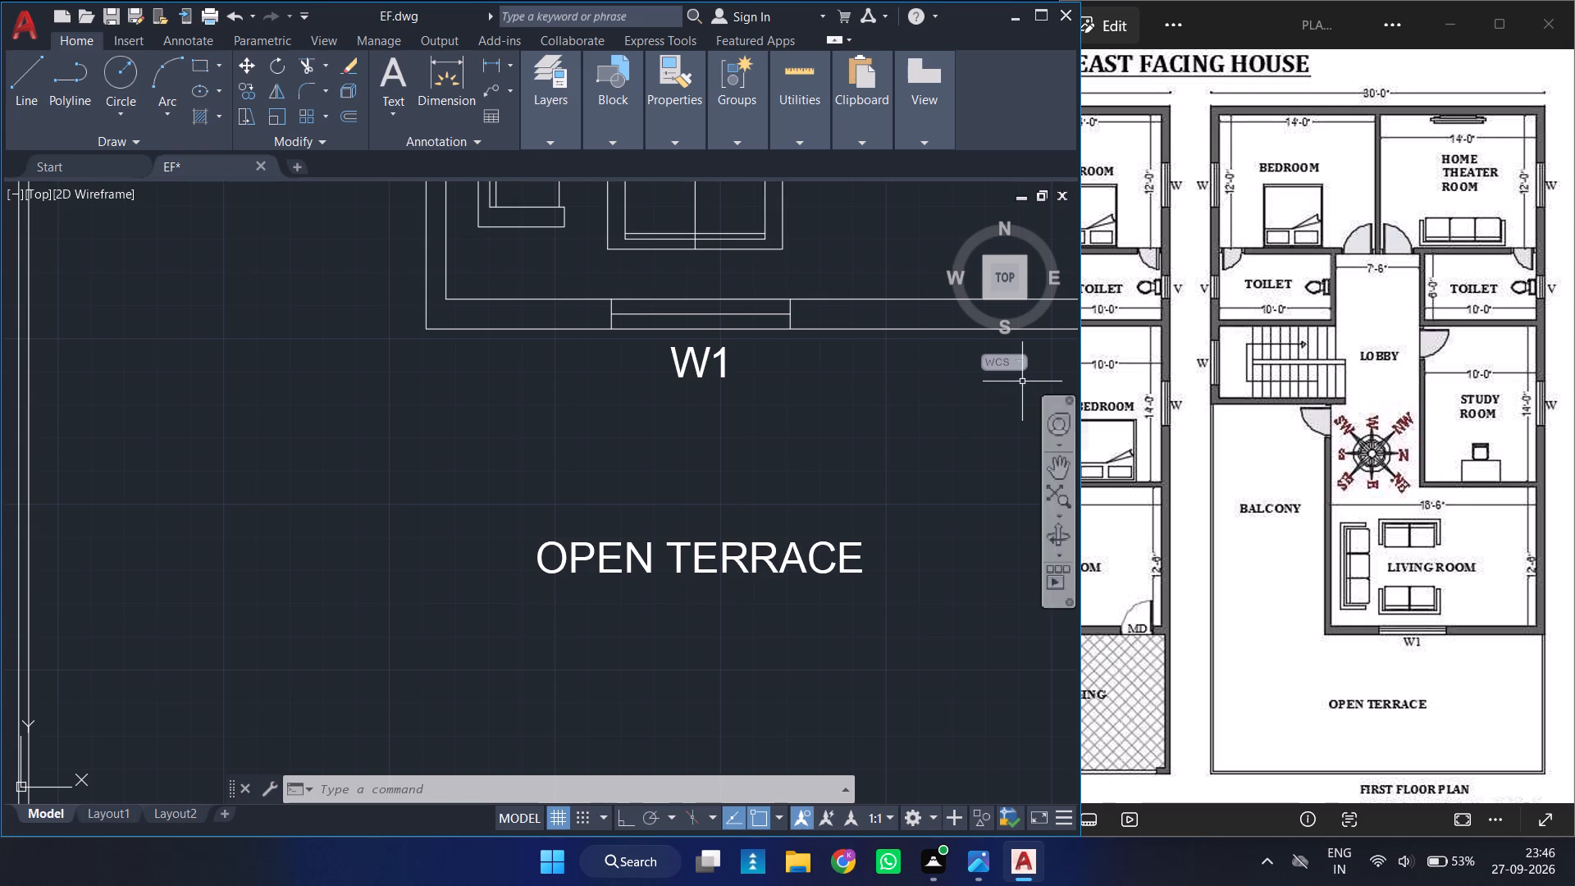
# Add the multiline text GROUND FLOOR PLAN below the ground floor's portico / parking area.
pyautogui.keyDown('ctrl'); pyautogui.scroll(-2, 778, 478); pyautogui.keyUp('ctrl')
pyautogui.keyDown('ctrl'); pyautogui.scroll(-3, 755, 564); pyautogui.keyUp('ctrl')
pyautogui.keyDown('ctrl'); pyautogui.scroll(2, 664, 601); pyautogui.keyUp('ctrl')
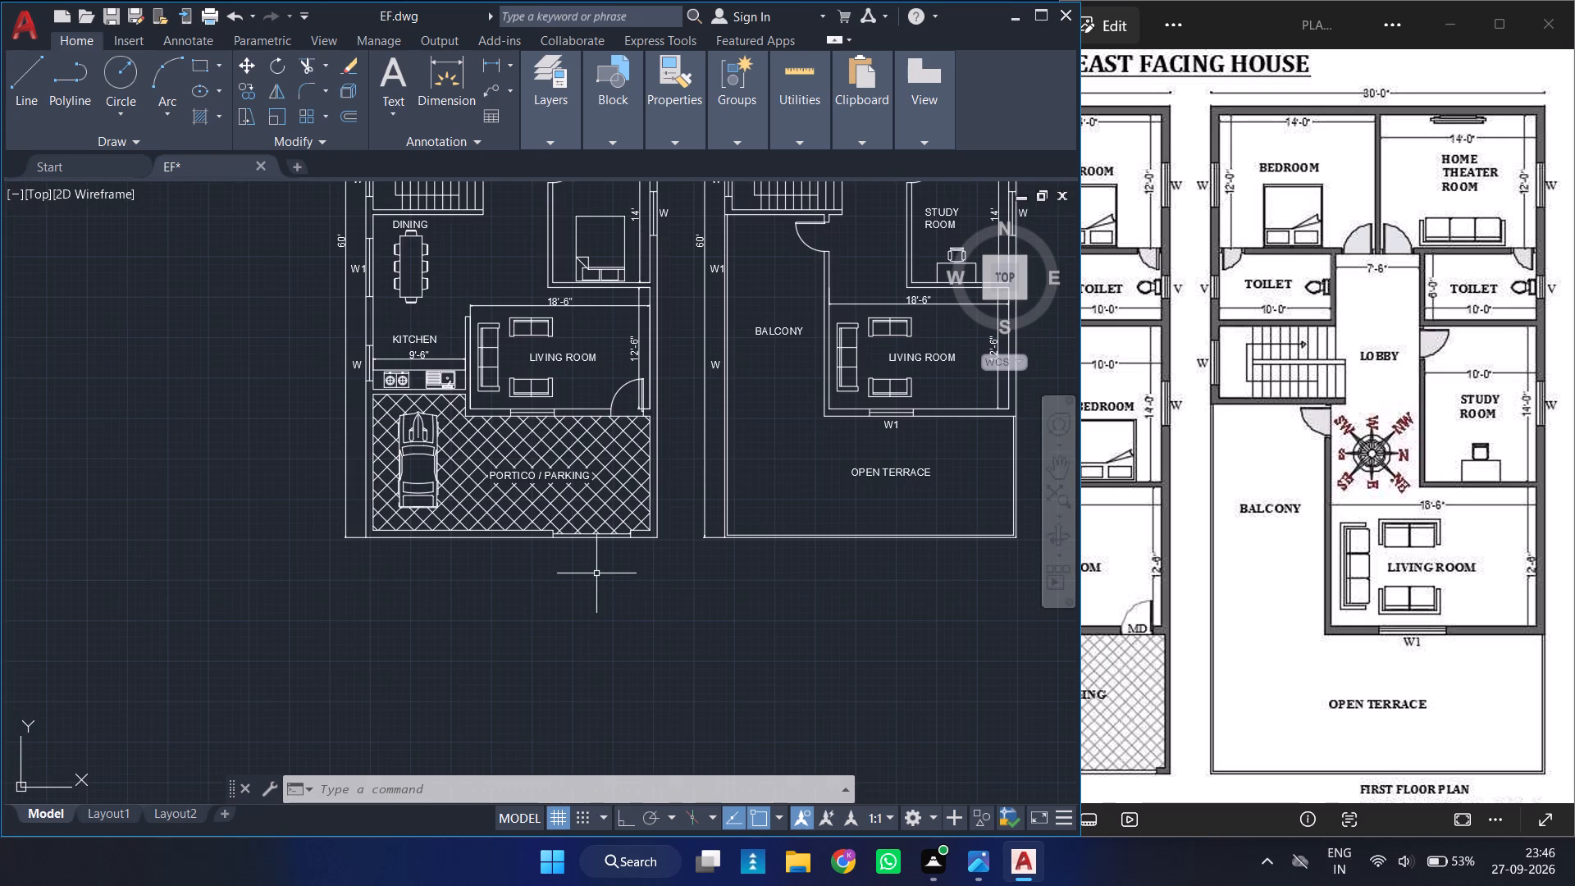
pyautogui.write('MT')
pyautogui.press('Return')
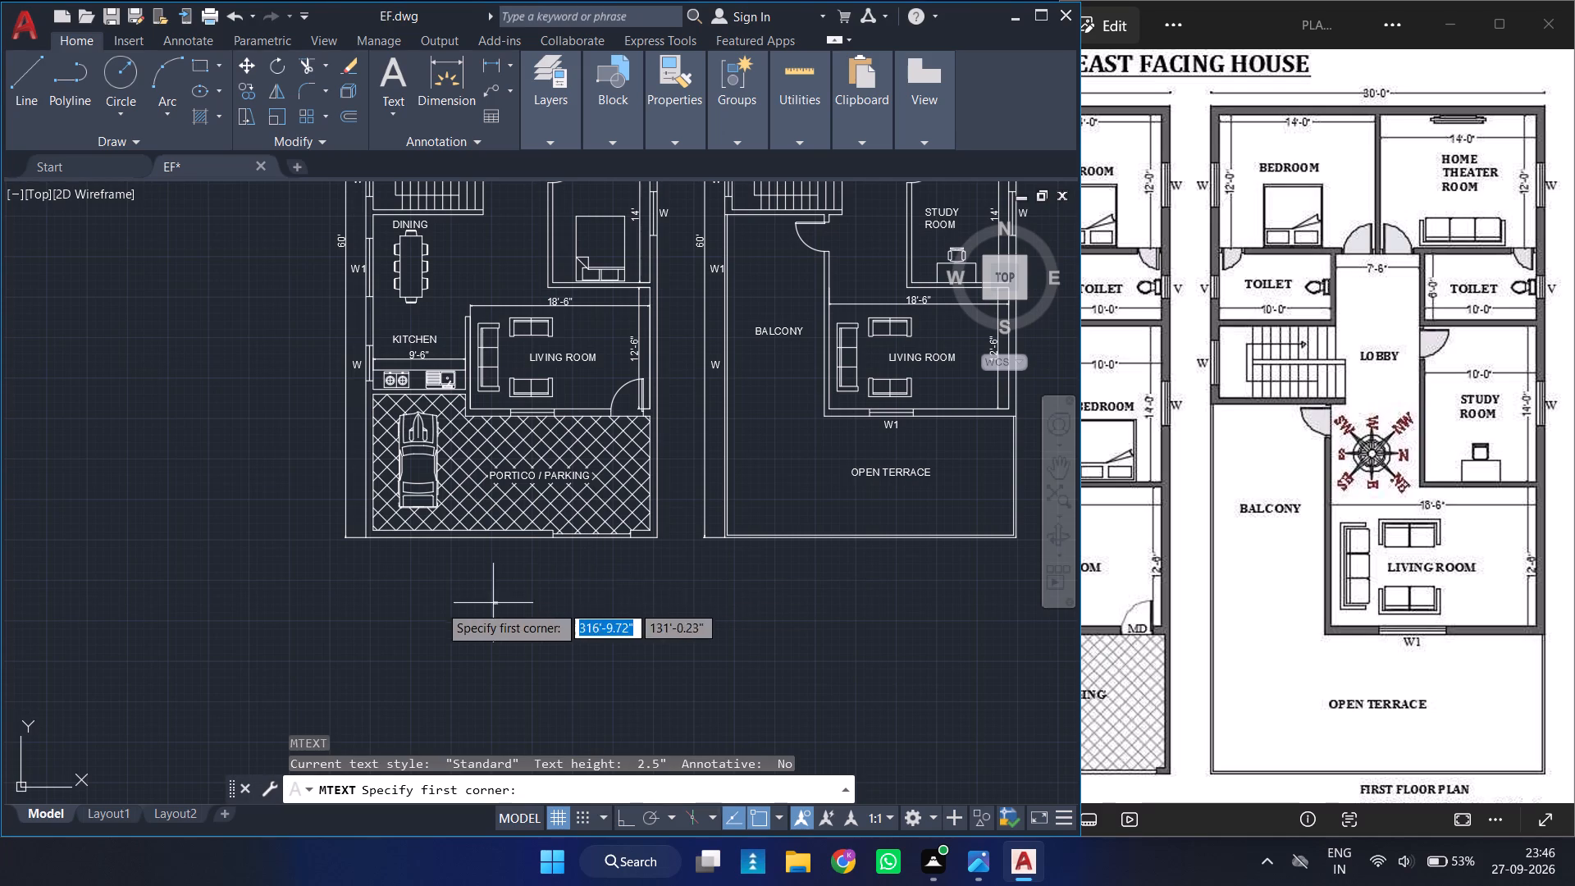
pyautogui.click(409, 567)
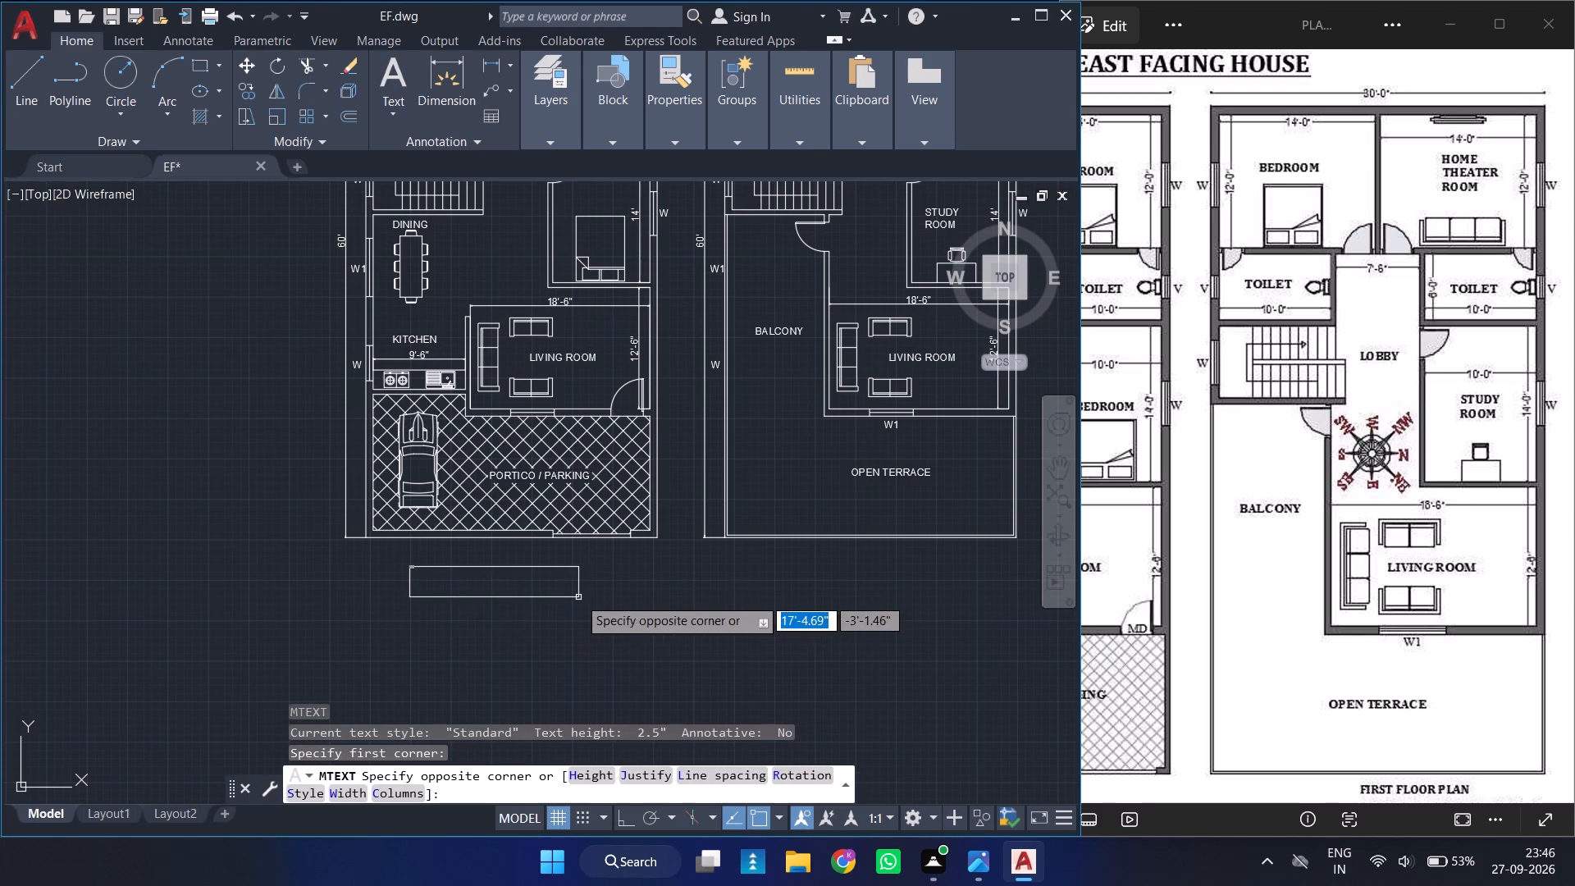
pyautogui.click(578, 599)
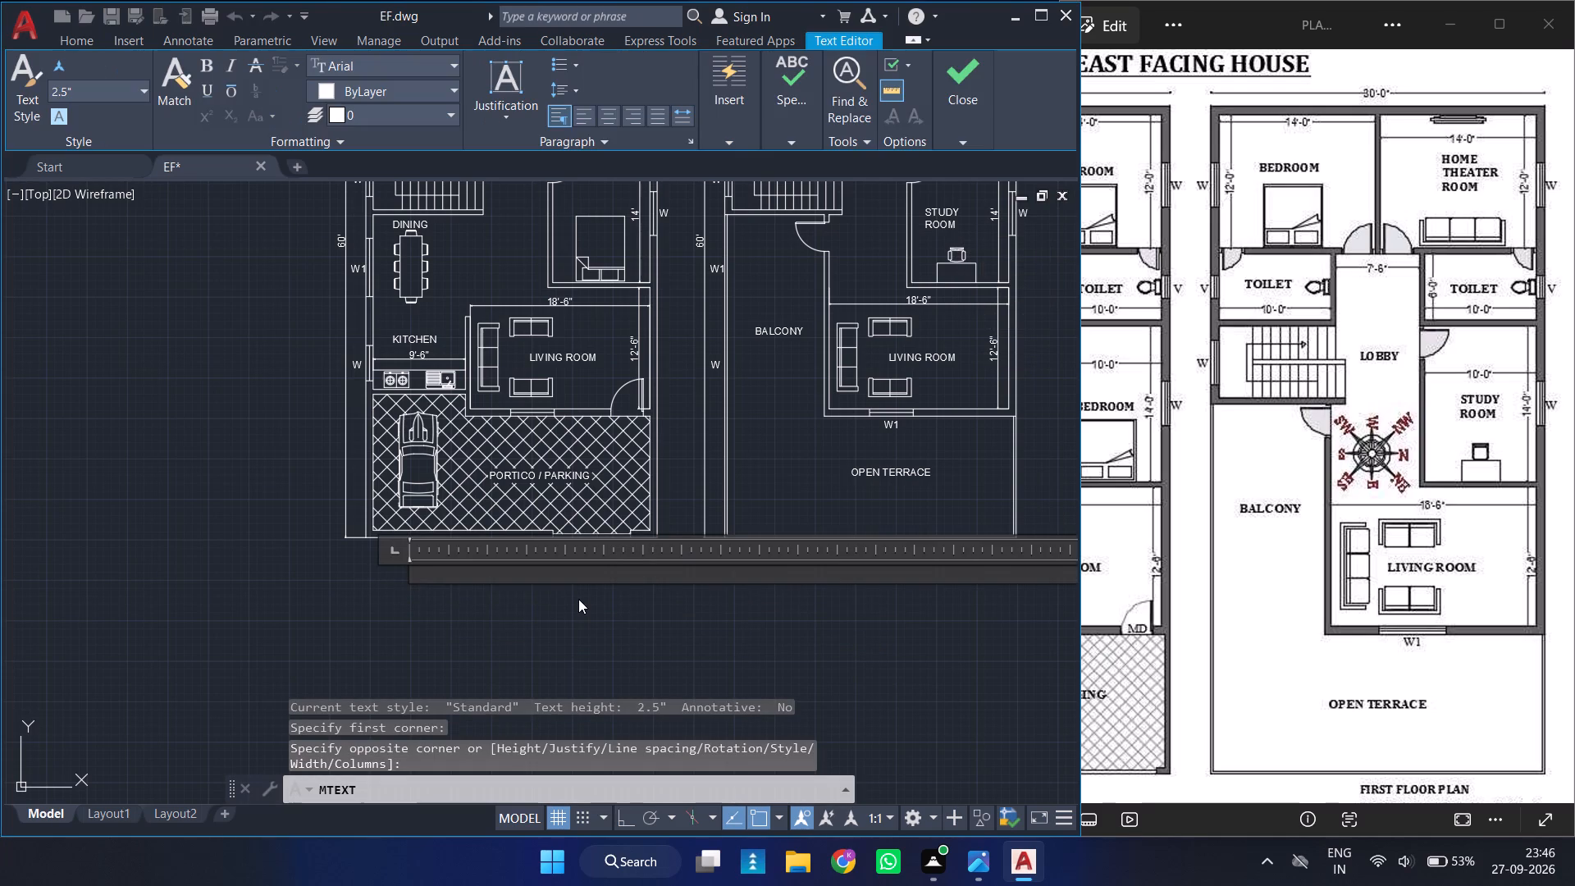
pyautogui.press('f')
pyautogui.press('BackSpace')
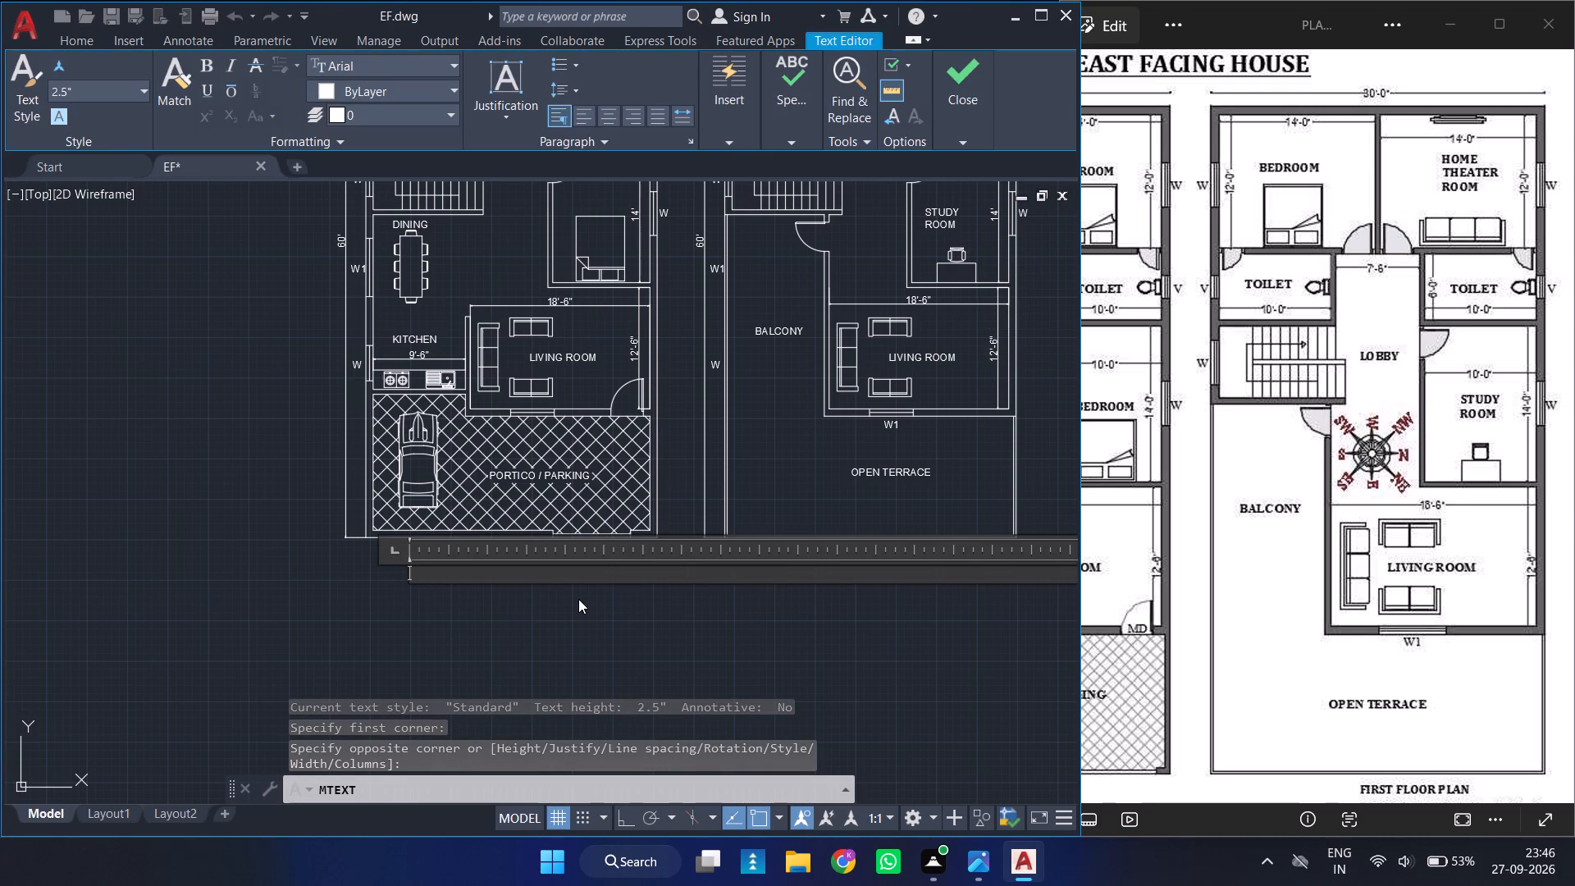
pyautogui.write('GR')
pyautogui.write('OUND')
pyautogui.press('space')
pyautogui.write('FLLO')
pyautogui.press('space')
pyautogui.press('BackSpace')
pyautogui.press('BackSpace')
pyautogui.press('BackSpace')
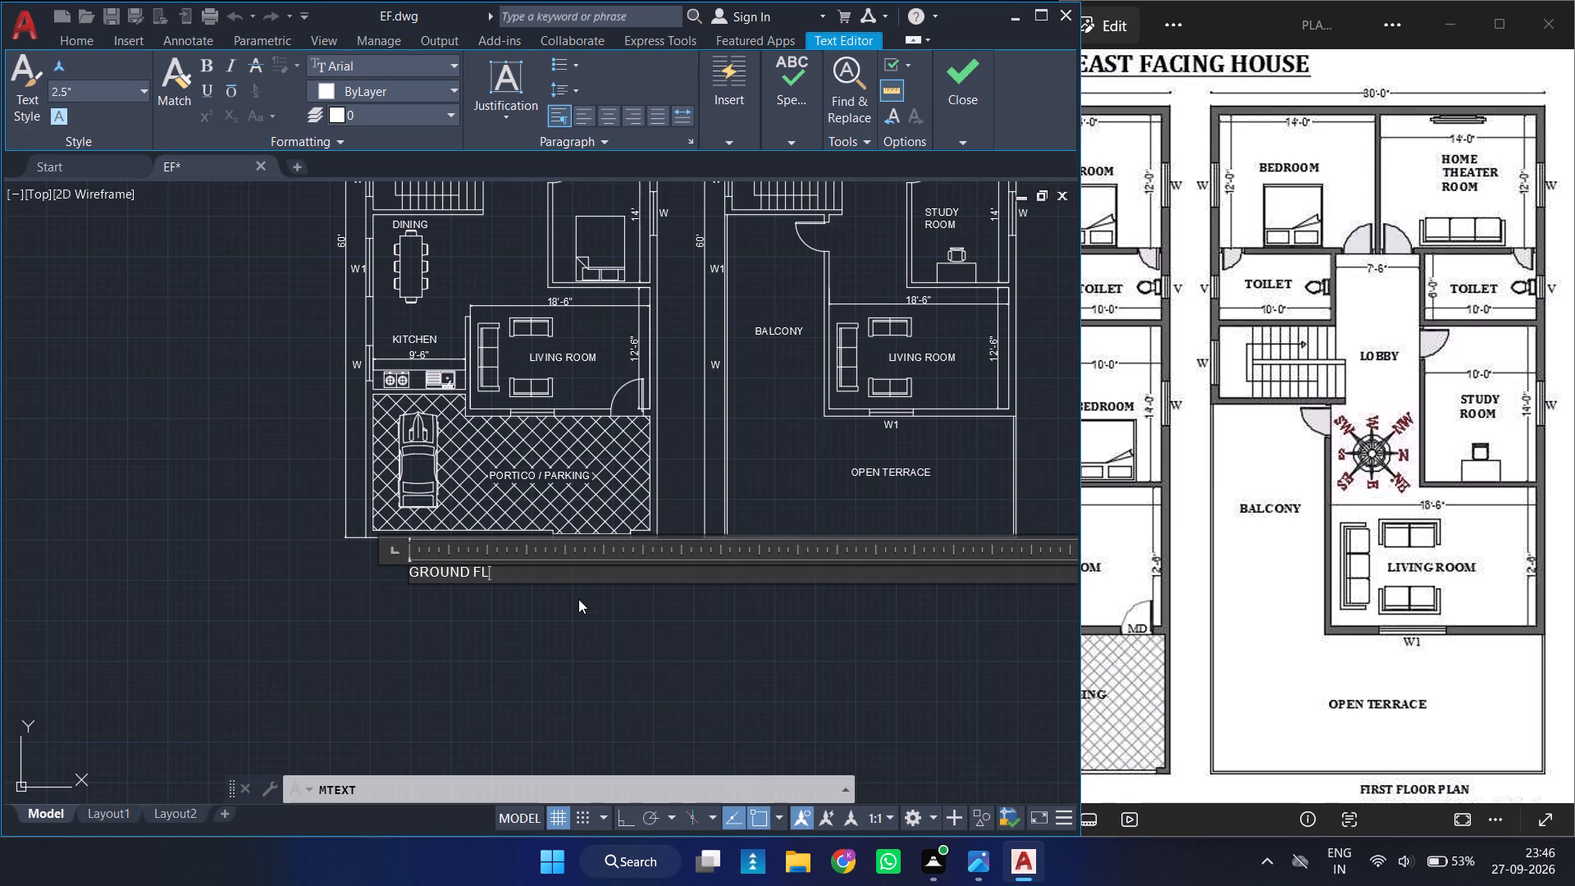
pyautogui.write('OOR PLAN')
pyautogui.press('Escape')
pyautogui.press('Return')
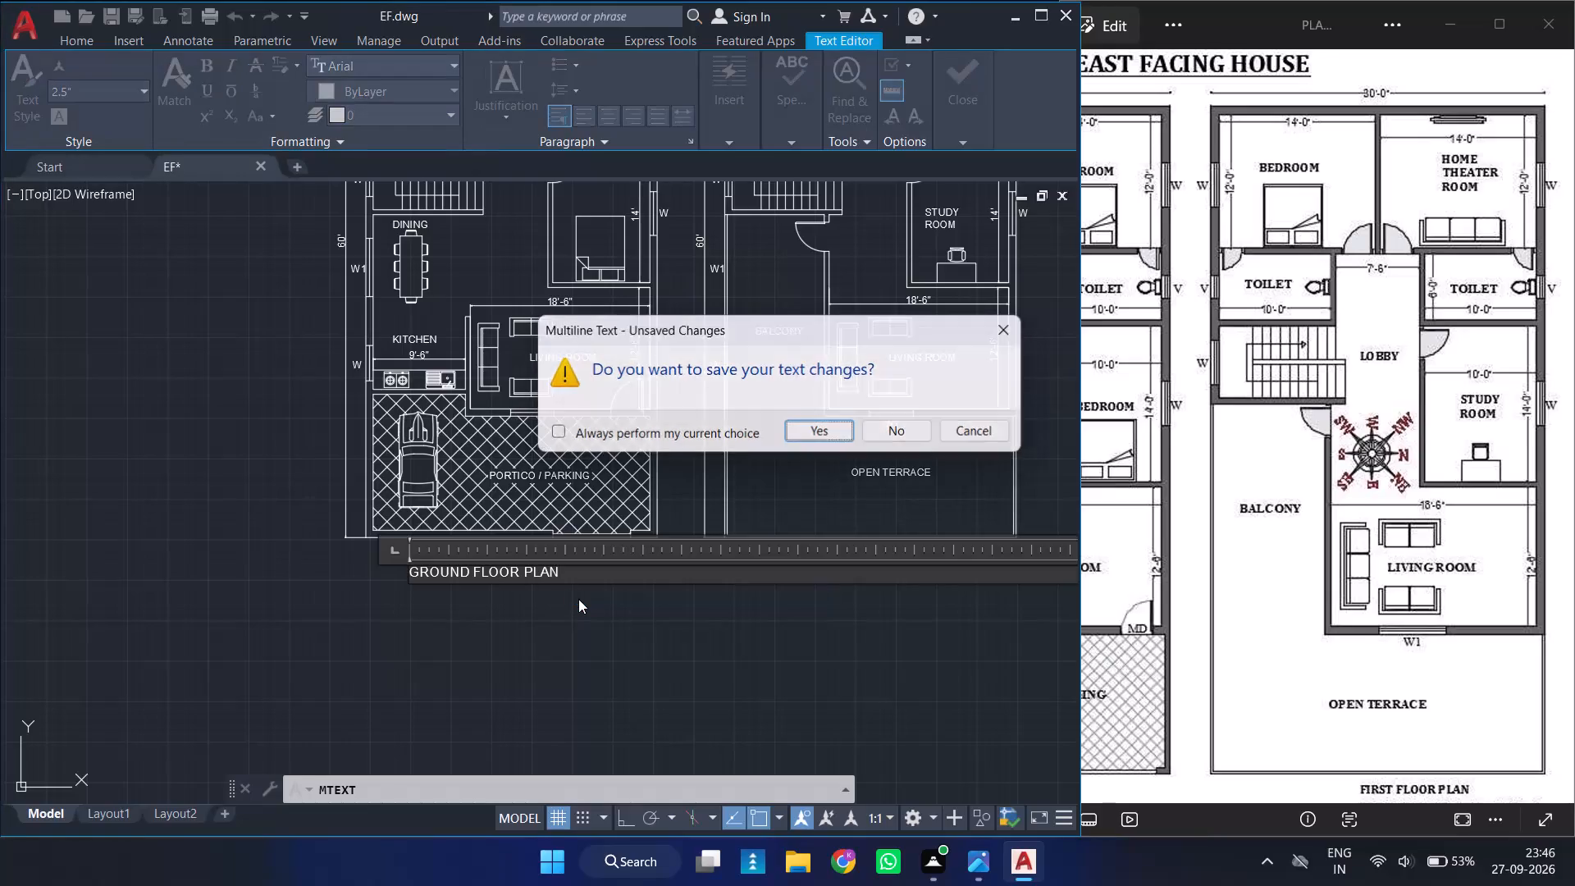
# Add the multiline text FIRST FLOOR PLAN below the first floor's open terrace.
pyautogui.press('space')
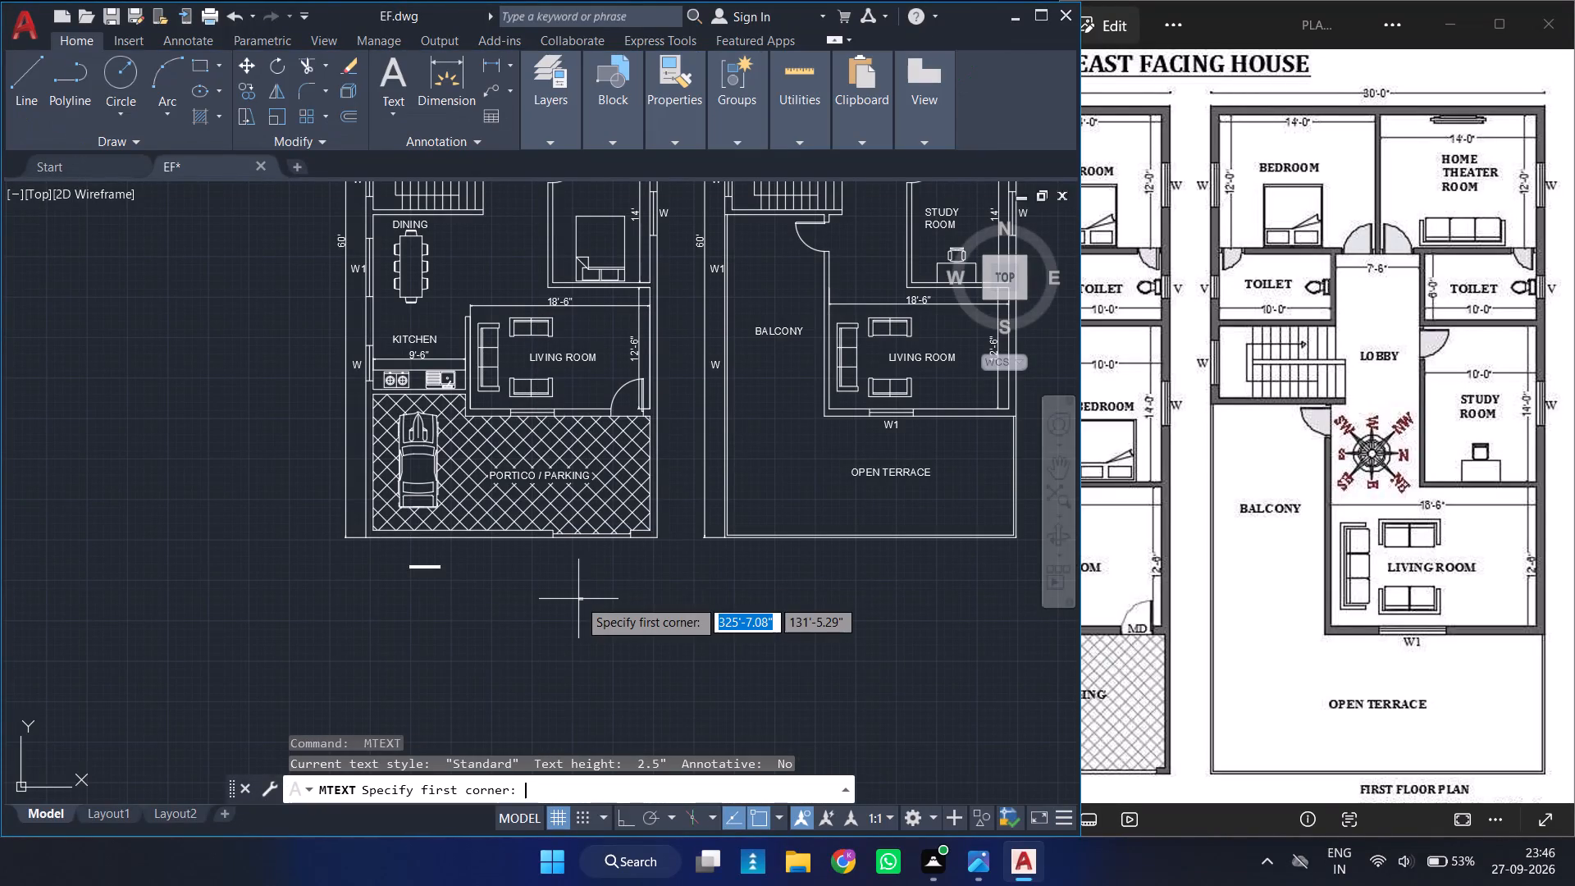
pyautogui.click(792, 555)
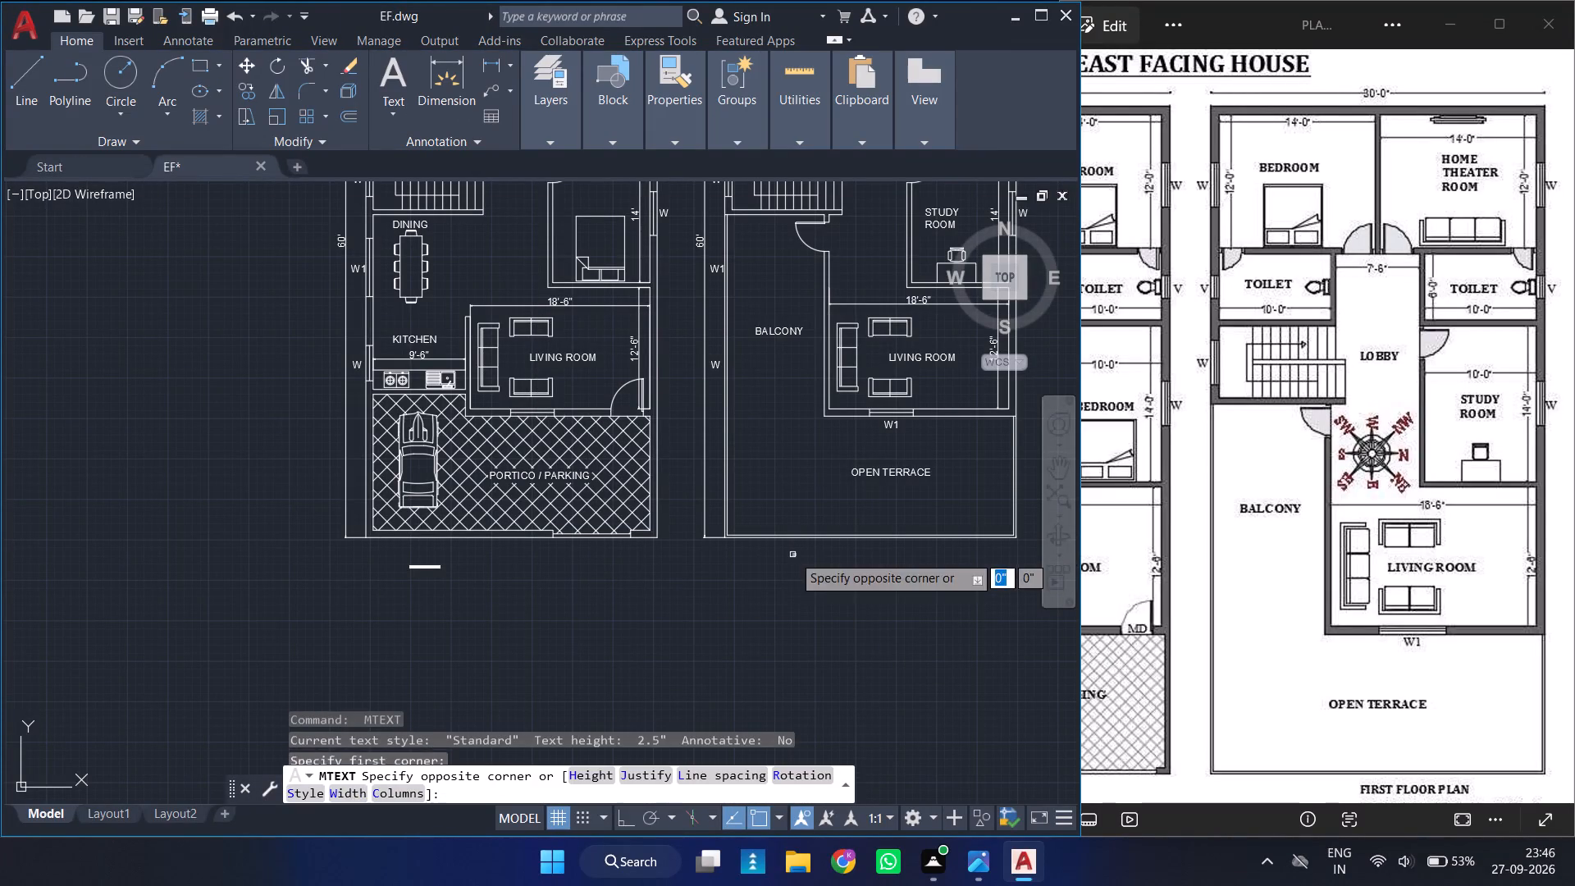
pyautogui.click(950, 590)
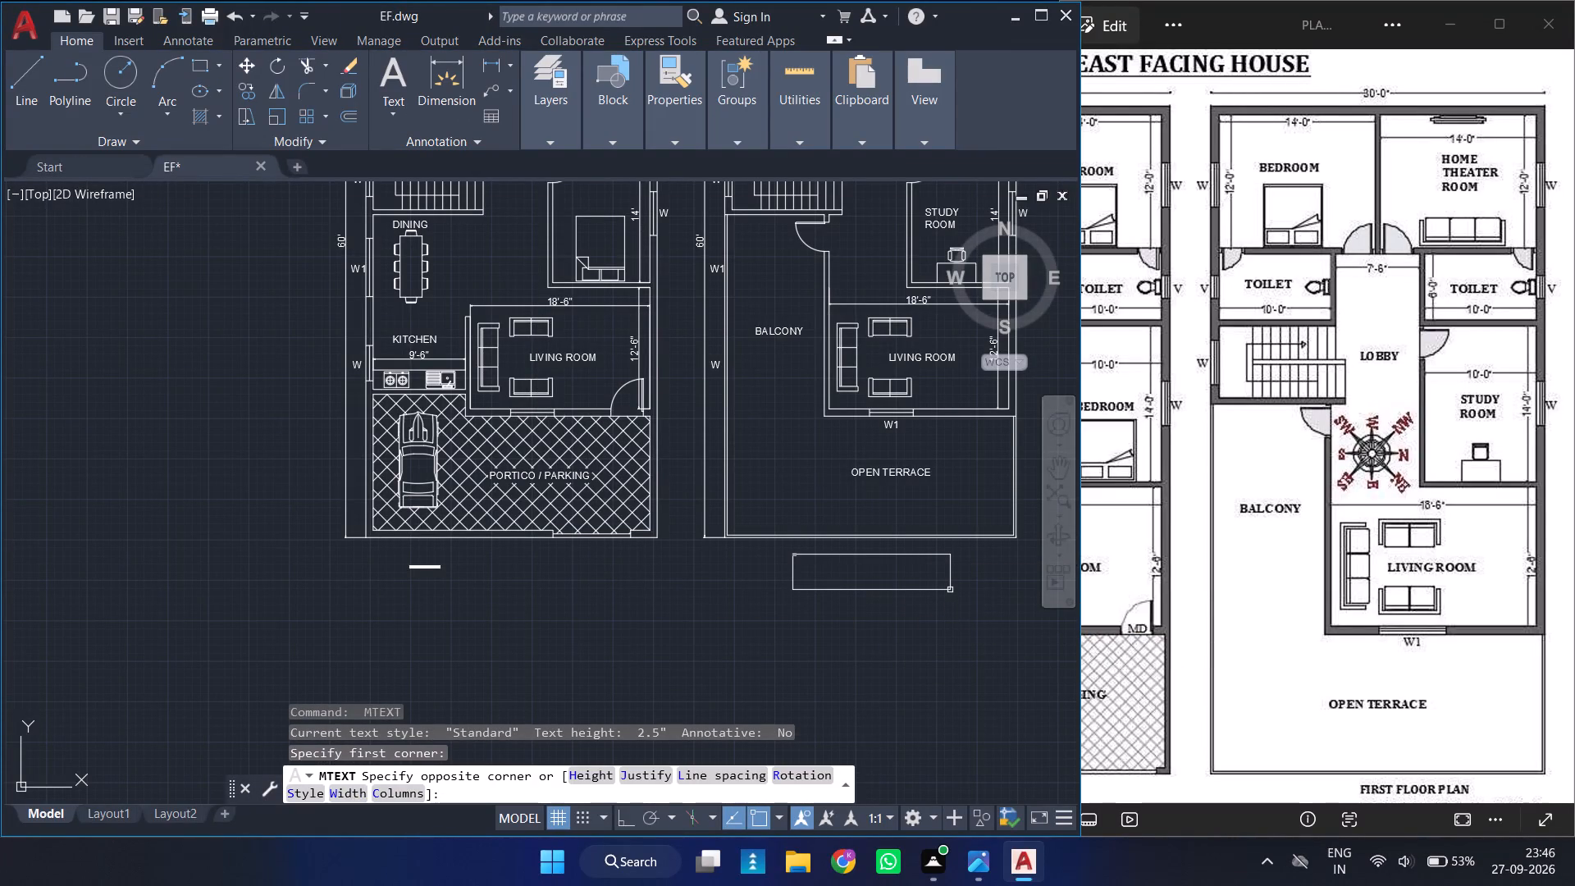
pyautogui.write('FIRST')
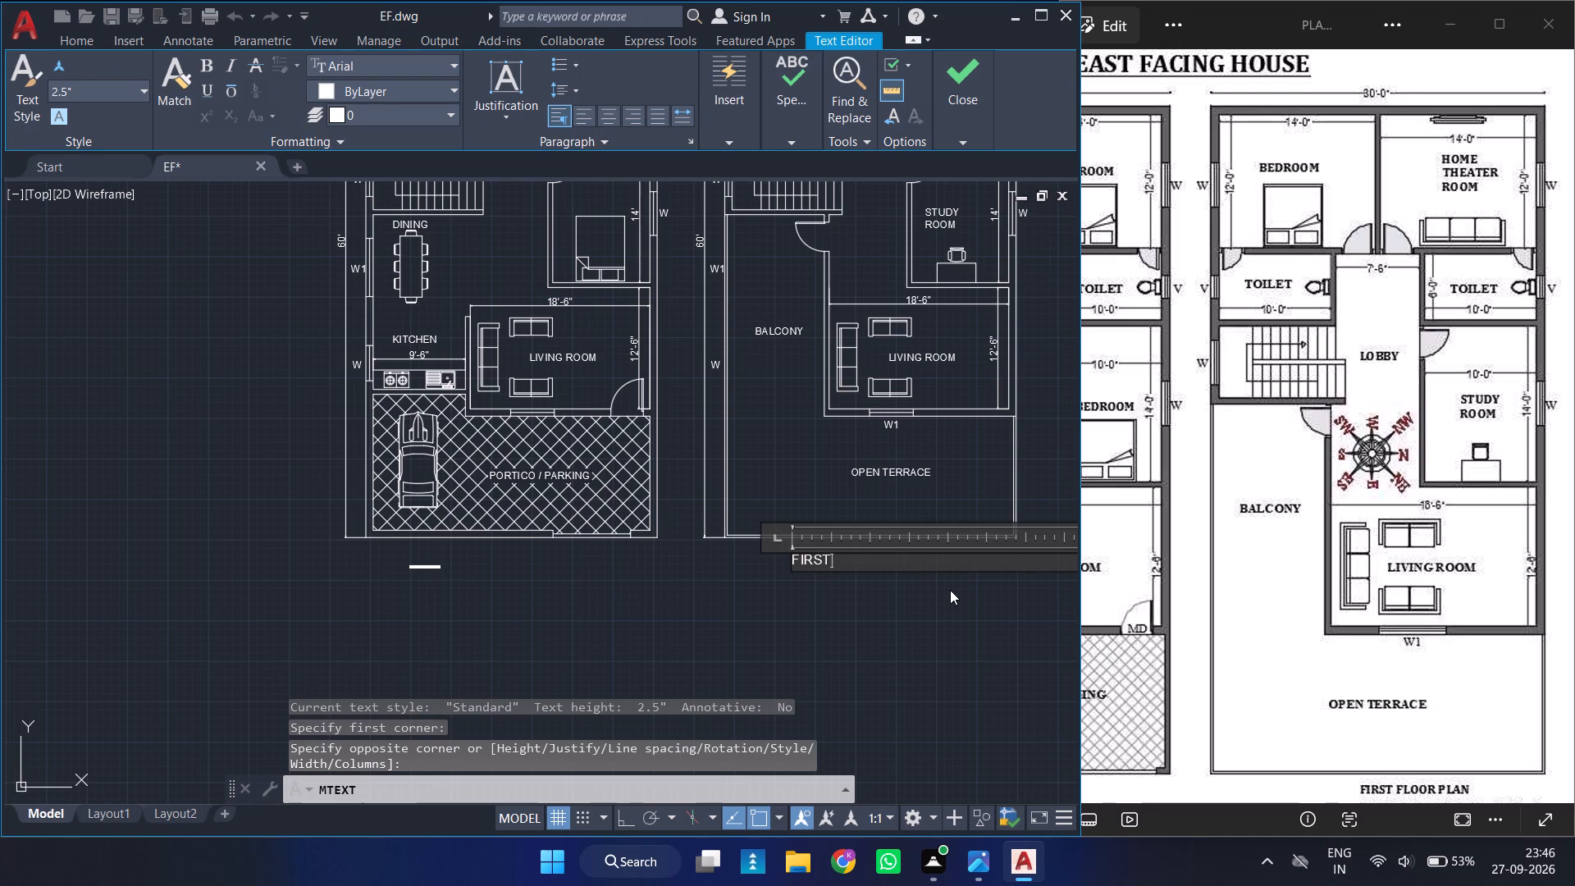
pyautogui.press('space')
pyautogui.write('FLOOR PLAN')
pyautogui.press('Escape')
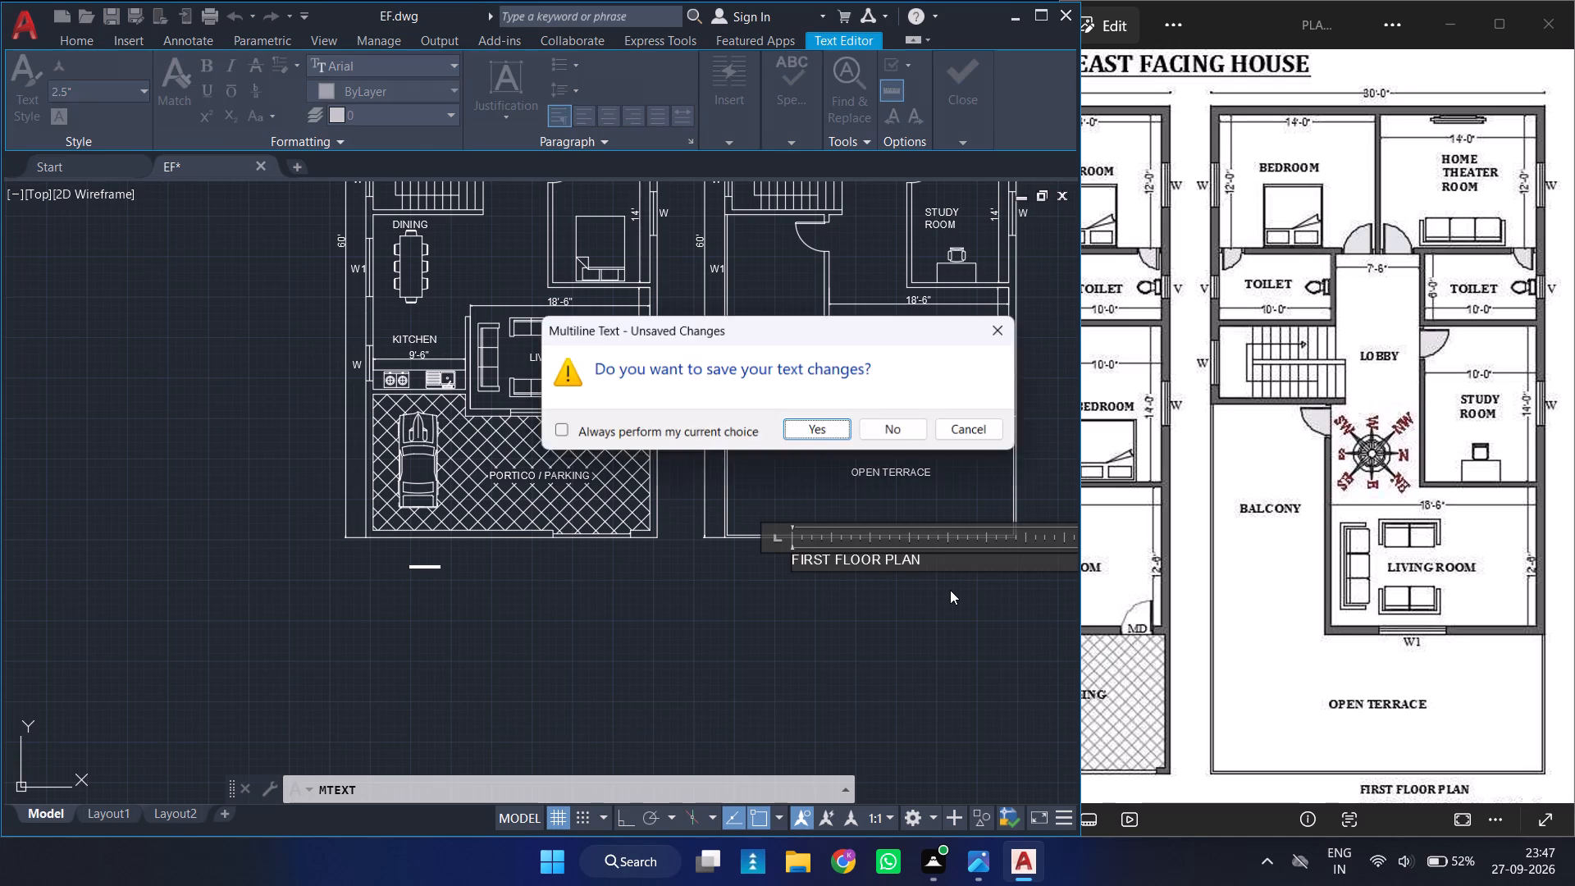
pyautogui.press('Return')
# Add the multiline title EAST FACING HOUSE centrally above the two floor plans.
pyautogui.keyDown('ctrl'); pyautogui.scroll(-2, 855, 578); pyautogui.keyUp('ctrl')
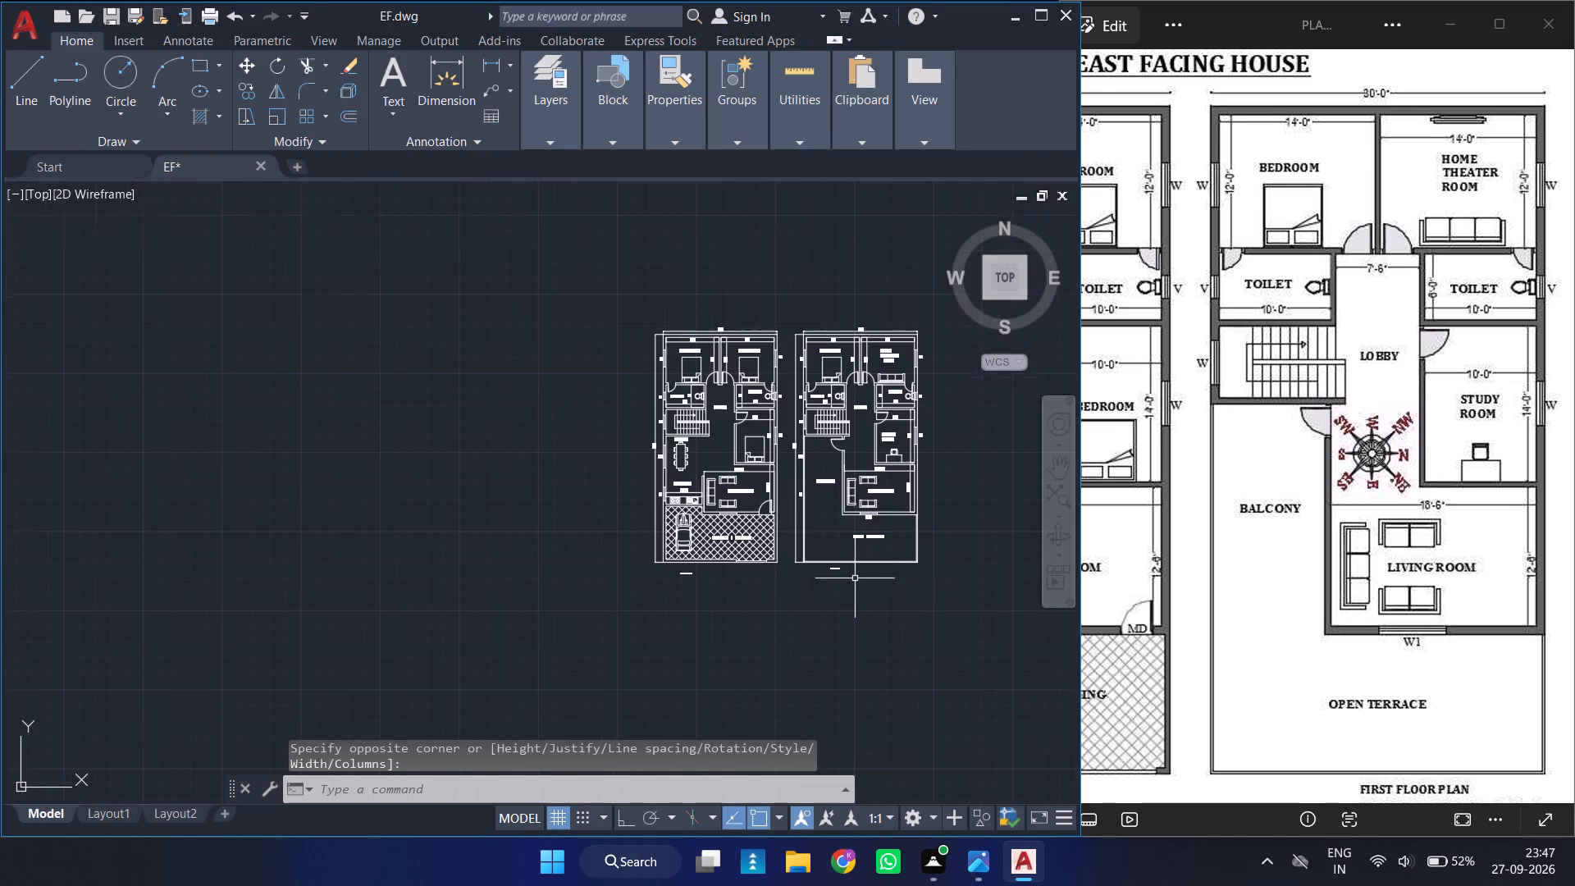
pyautogui.press('space')
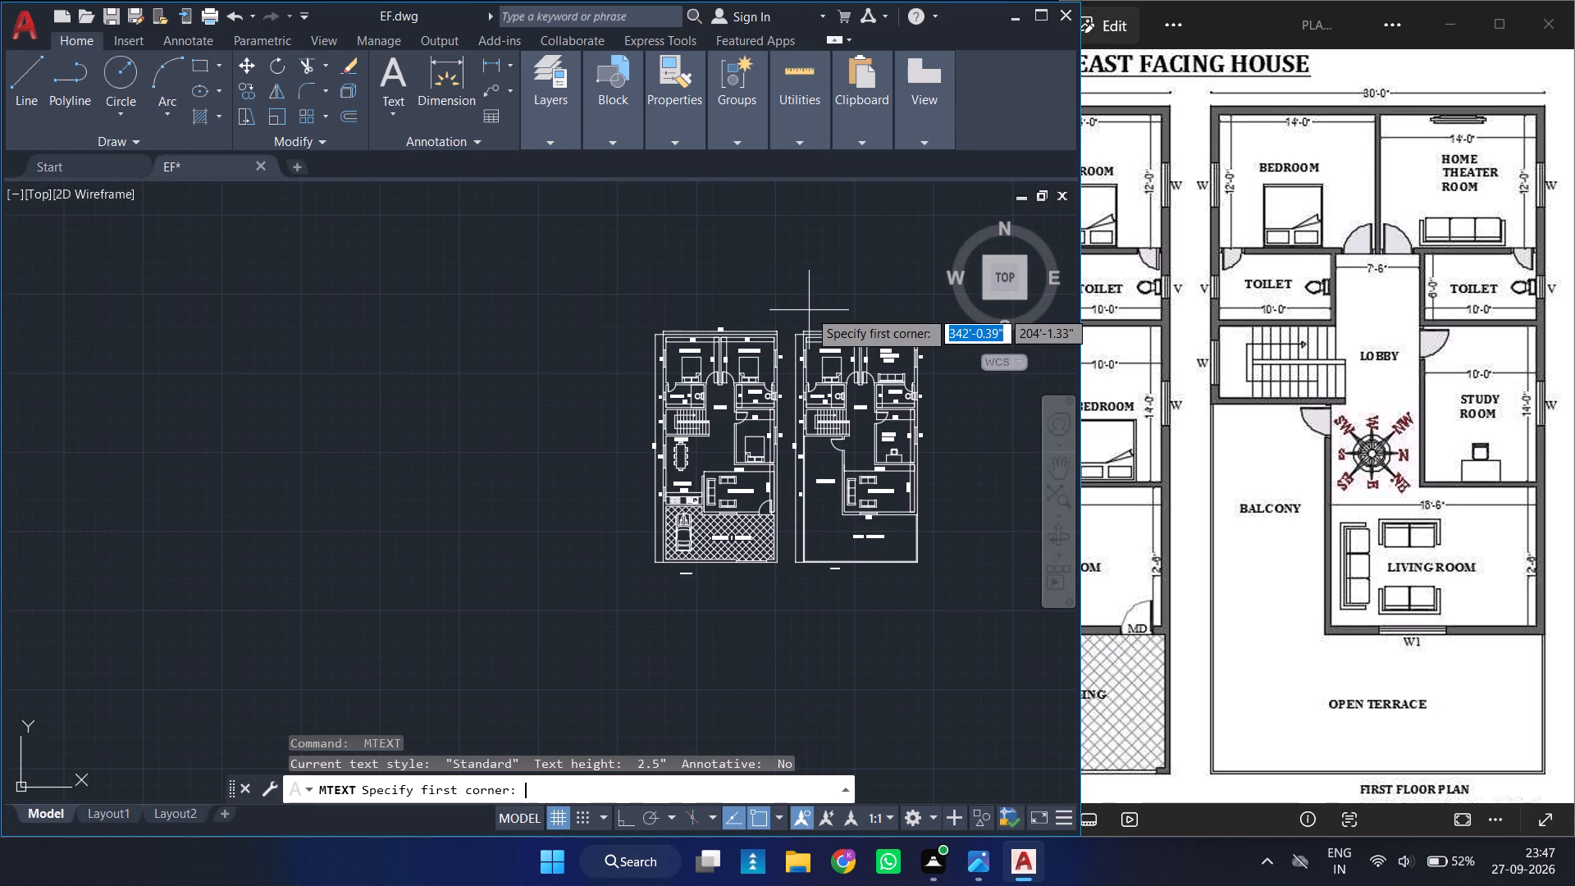
pyautogui.click(726, 295)
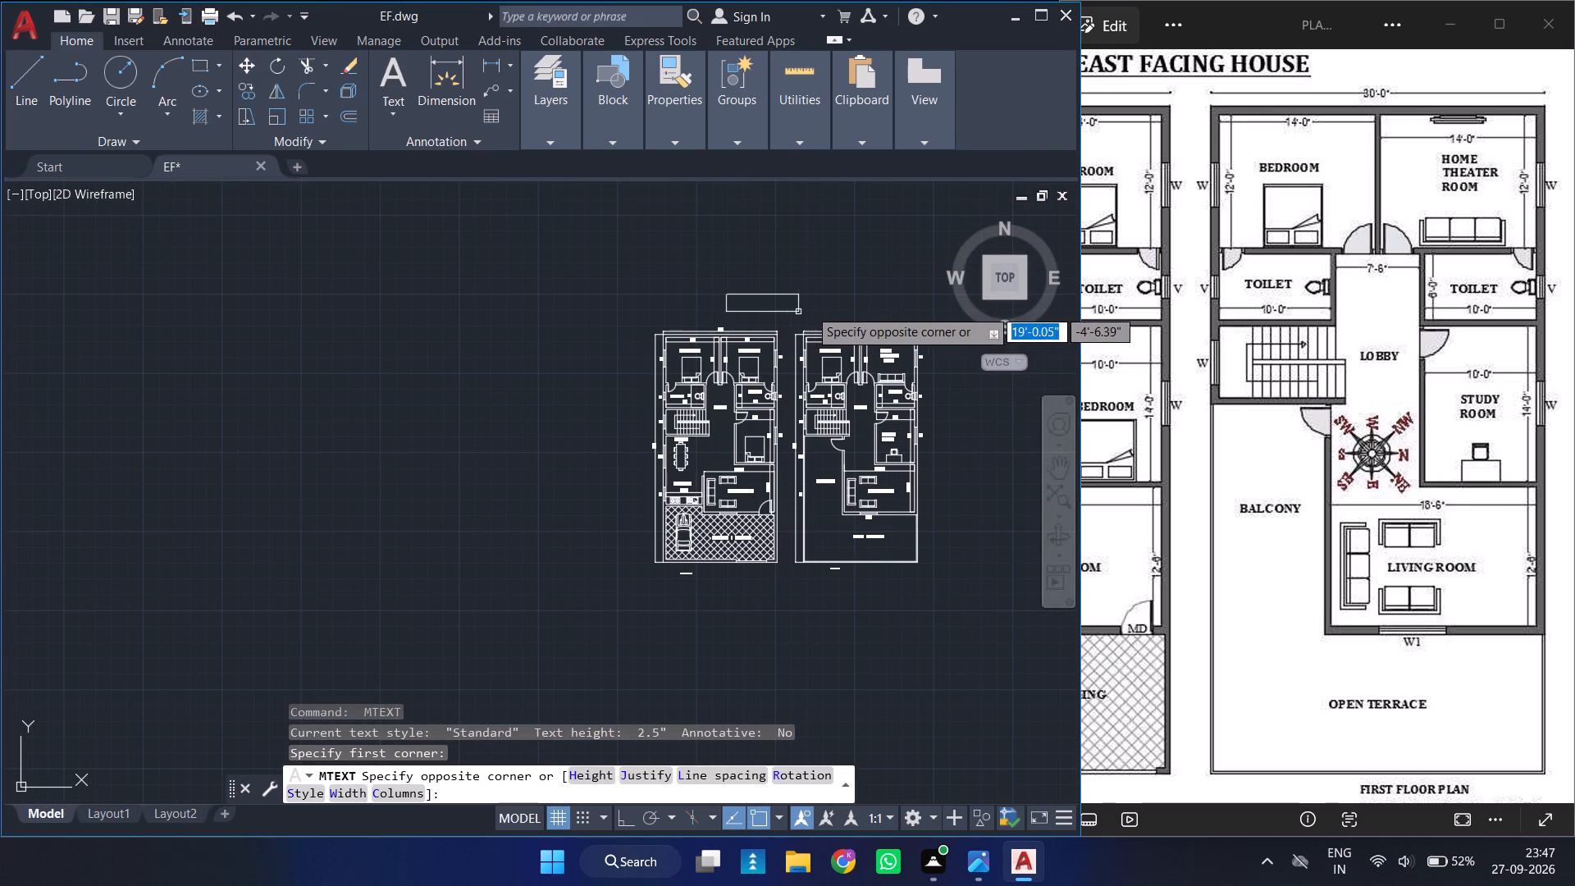
pyautogui.click(861, 305)
pyautogui.write('EAST')
pyautogui.press('space')
pyautogui.write('FACING')
pyautogui.press('space')
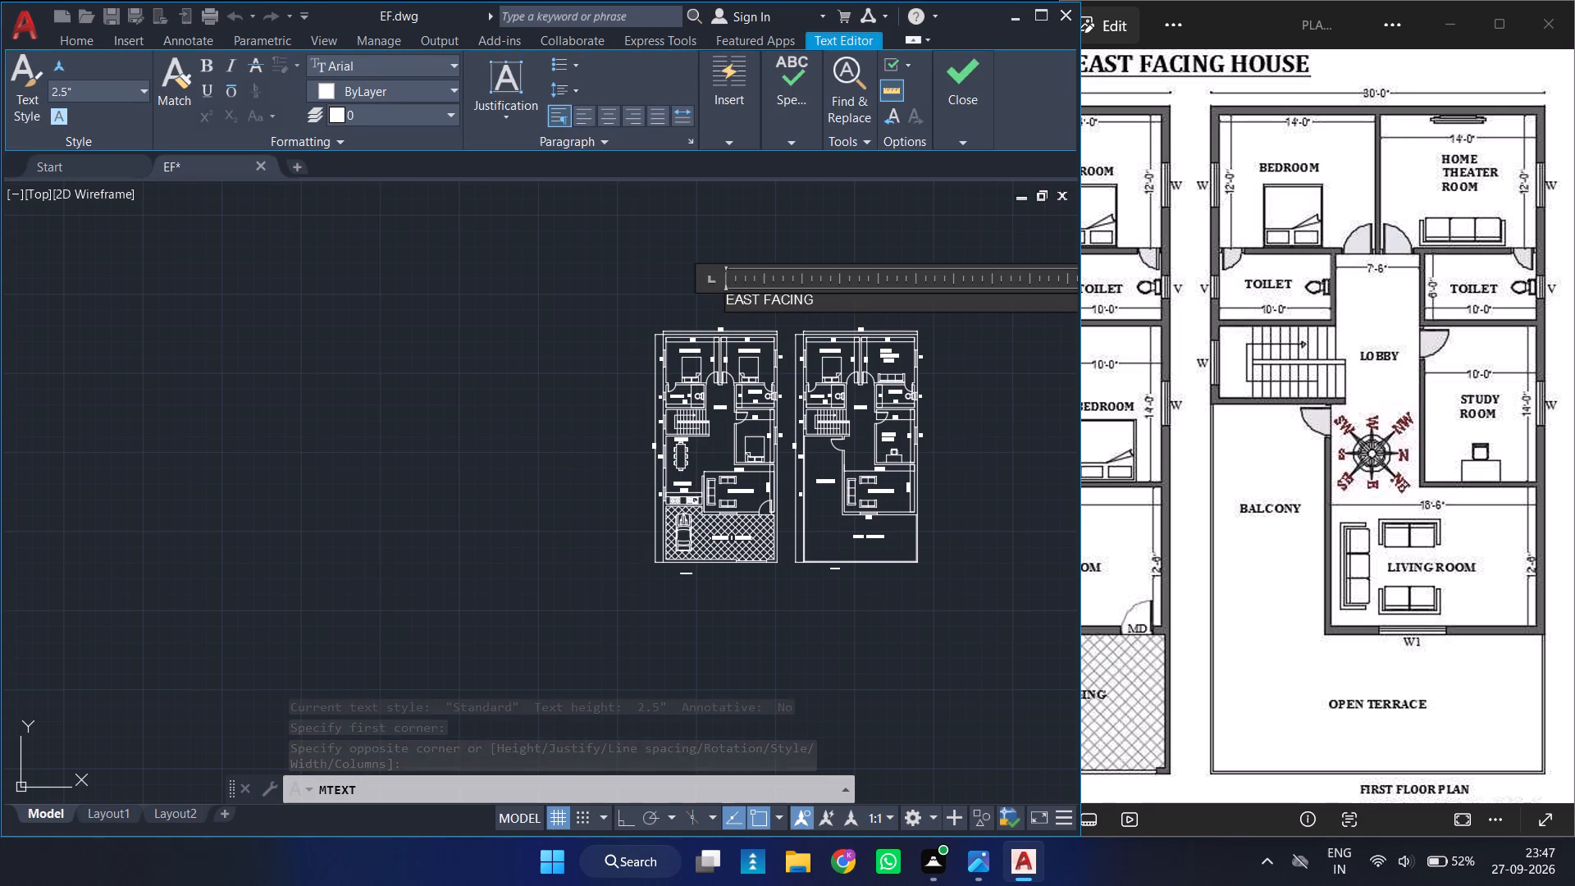
pyautogui.write('HOUSE')
pyautogui.press('Escape')
pyautogui.press('Return')
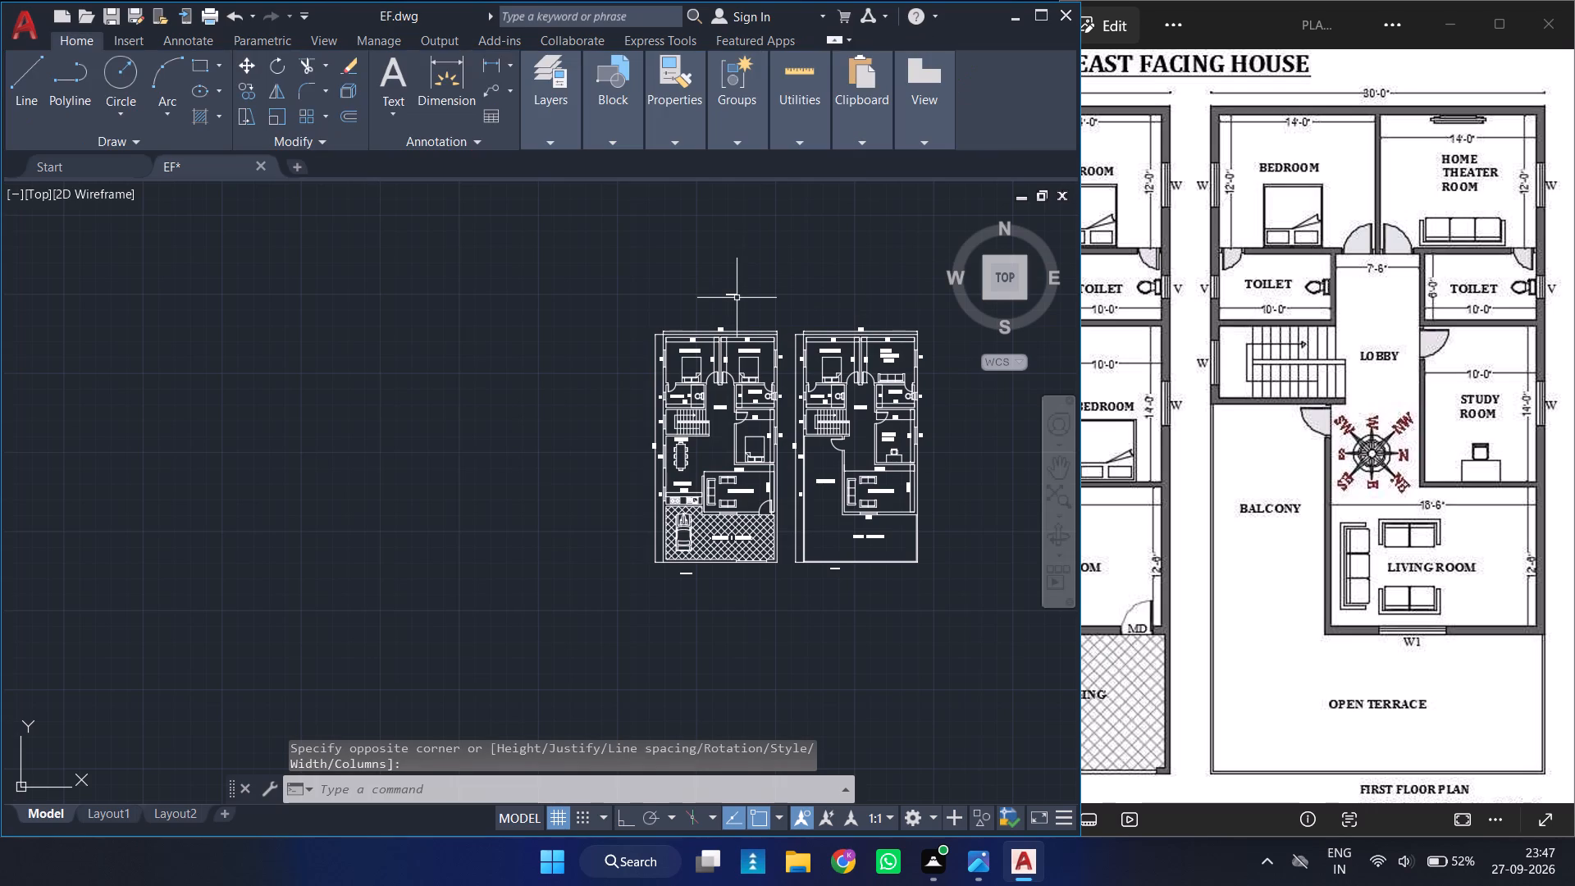
# Set the EAST FACING HOUSE title's text height to 2'.
pyautogui.click(734, 297)
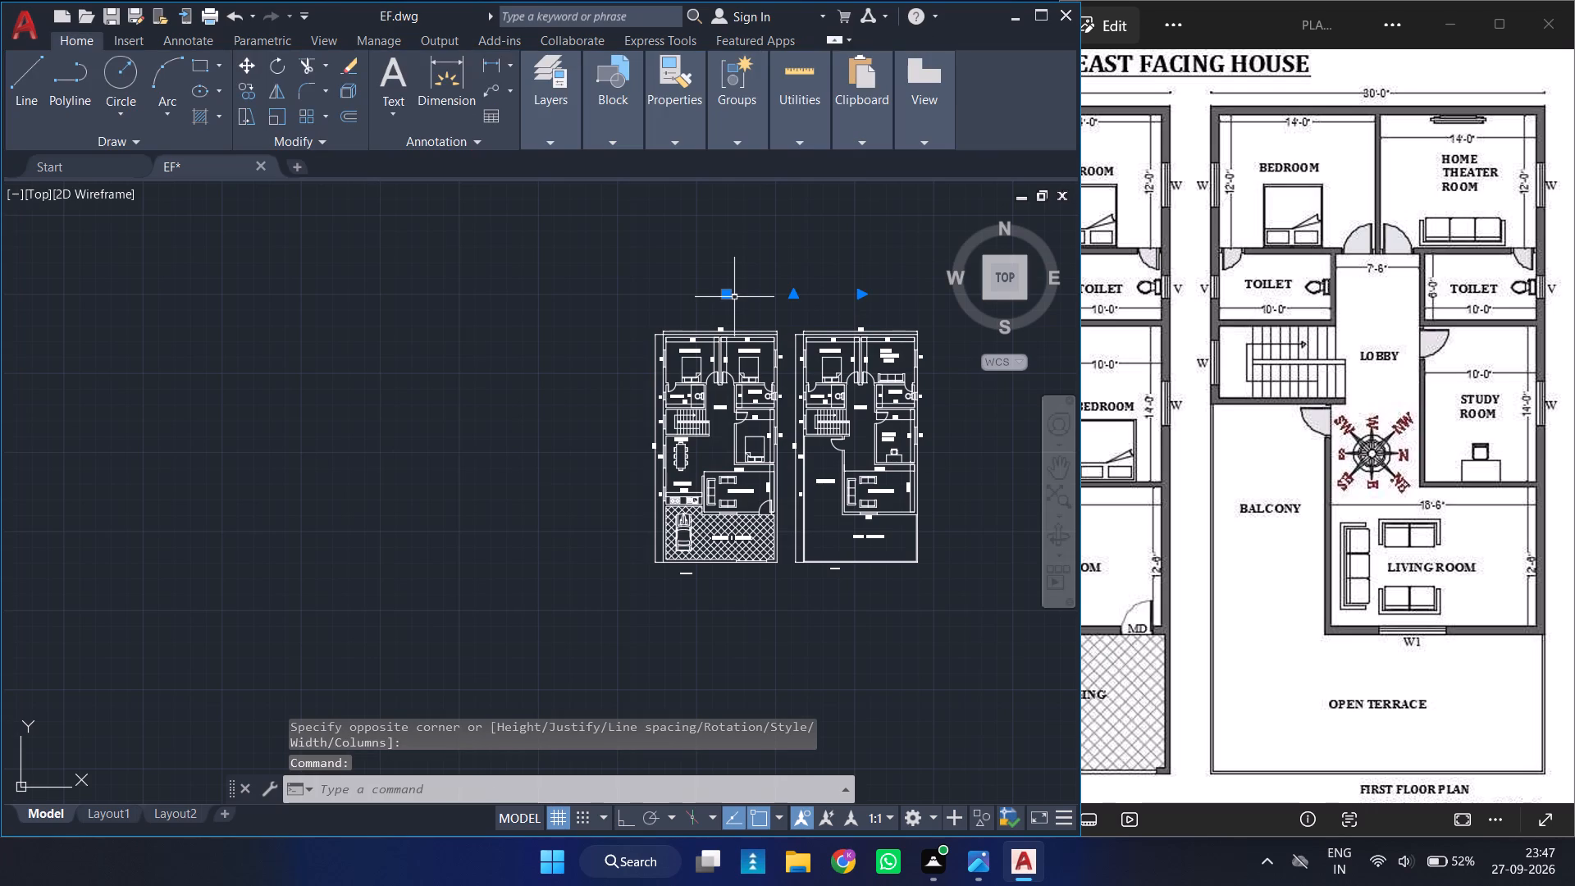
pyautogui.write('PR')
pyautogui.press('Return')
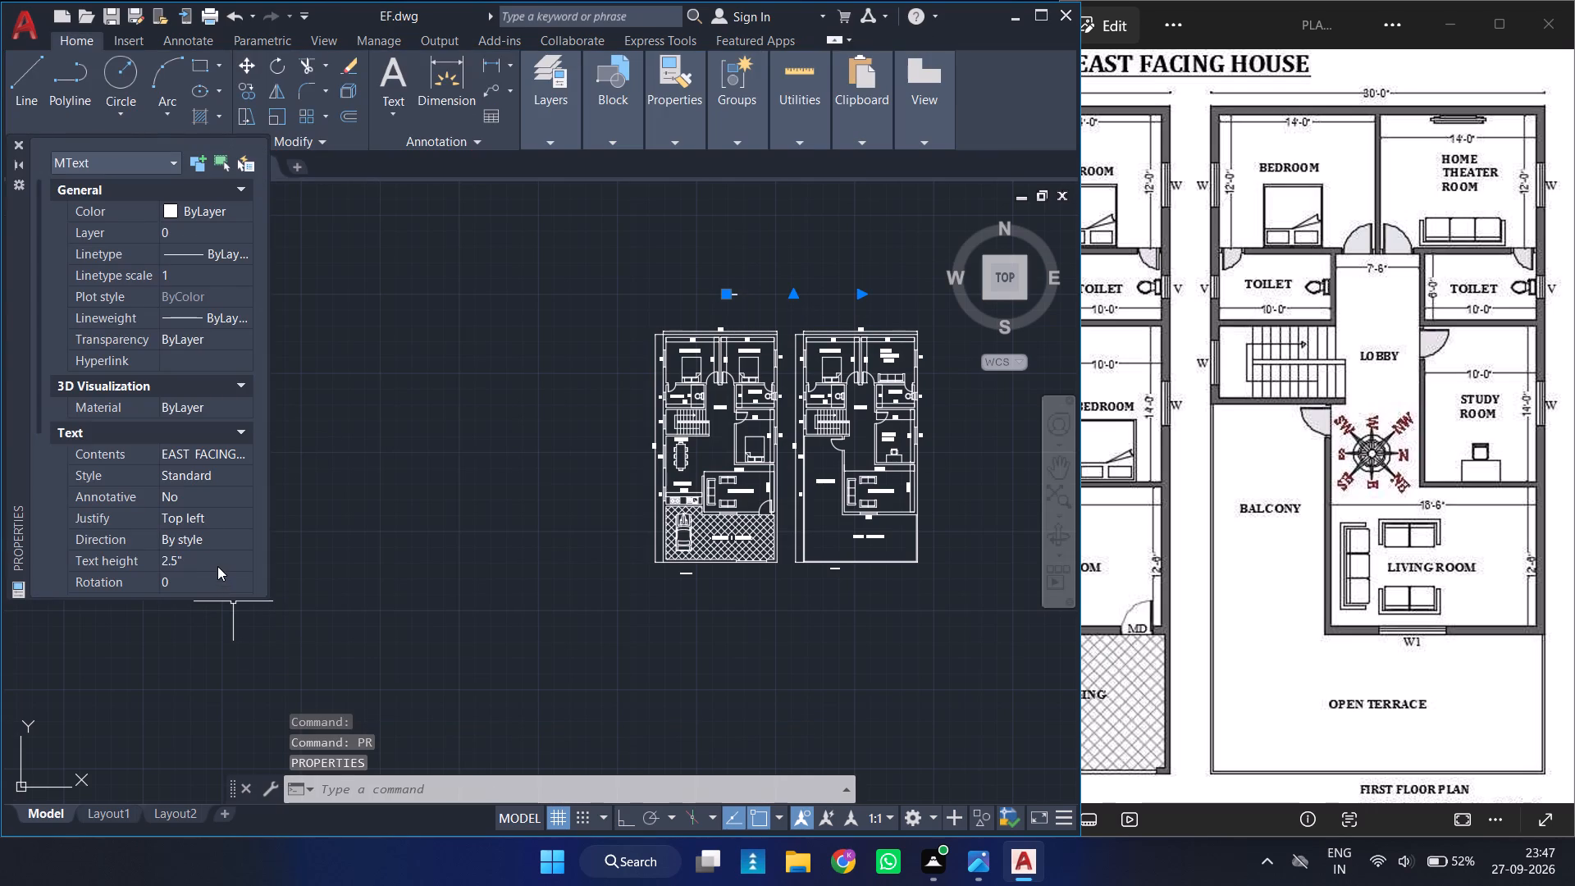
pyautogui.click(217, 566)
pyautogui.write("2'")
pyautogui.press('Return')
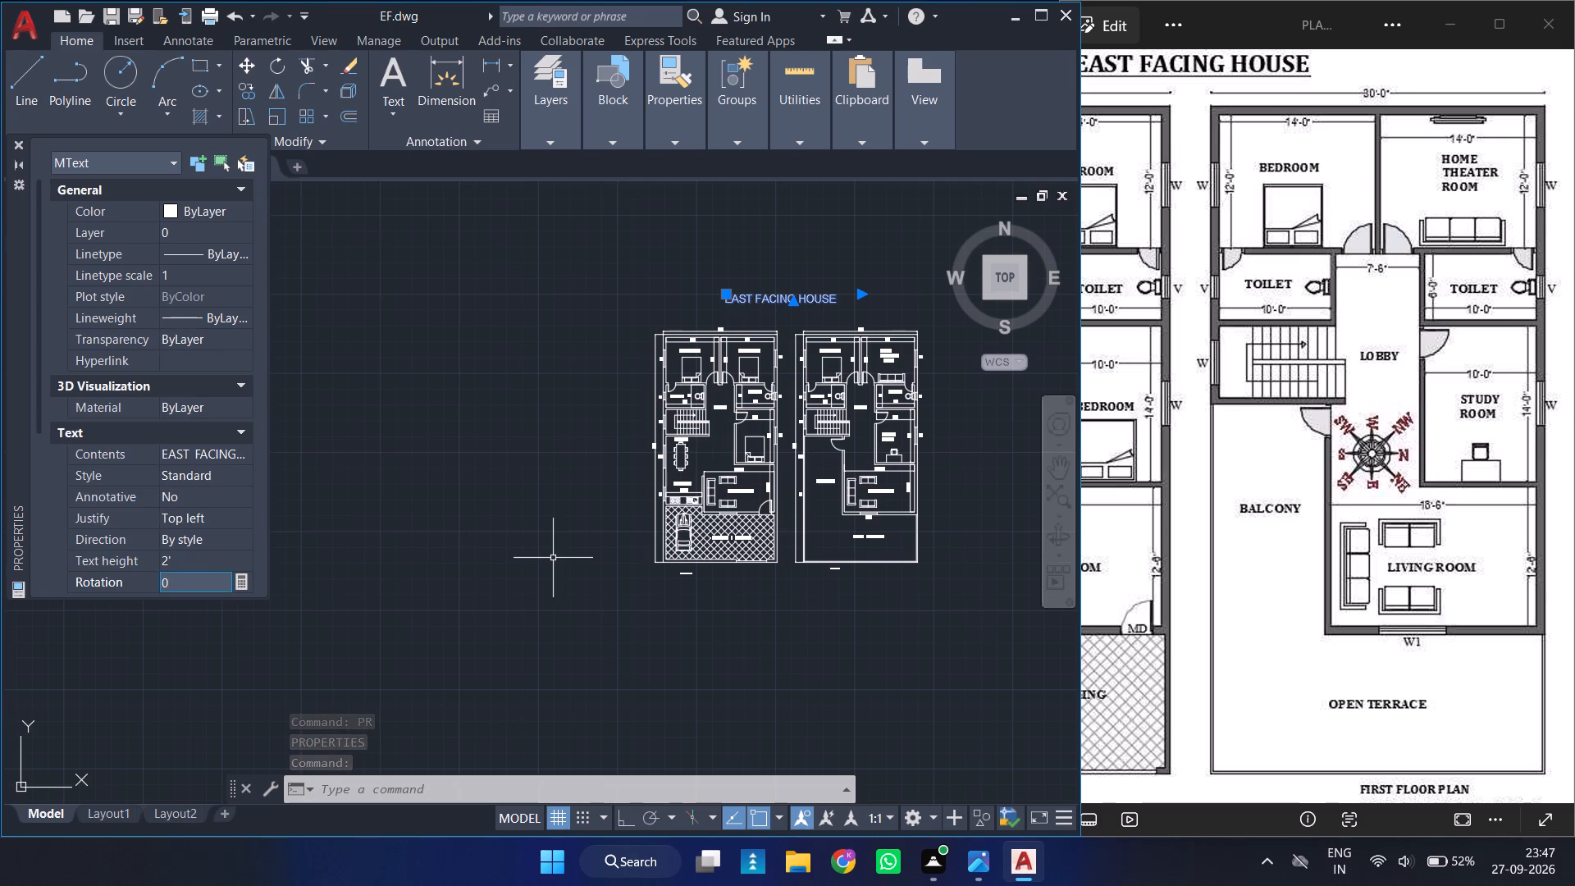
pyautogui.press('Escape')
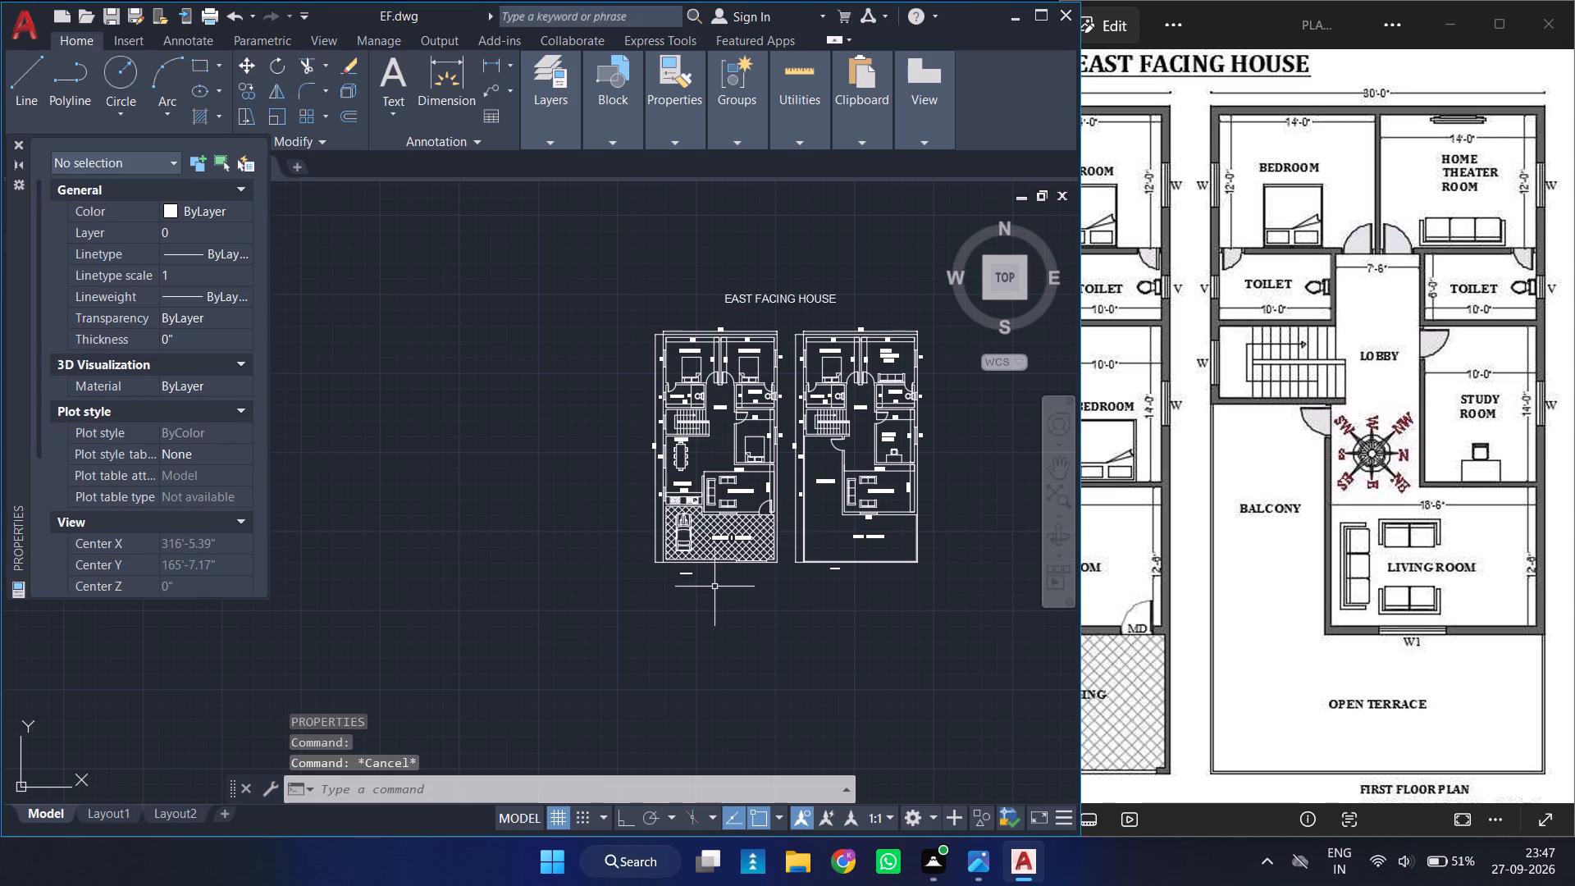
# Try a text height of .5' on the GROUND FLOOR PLAN and FIRST FLOOR PLAN titles together, and settle on 16 inches.
pyautogui.click(687, 573)
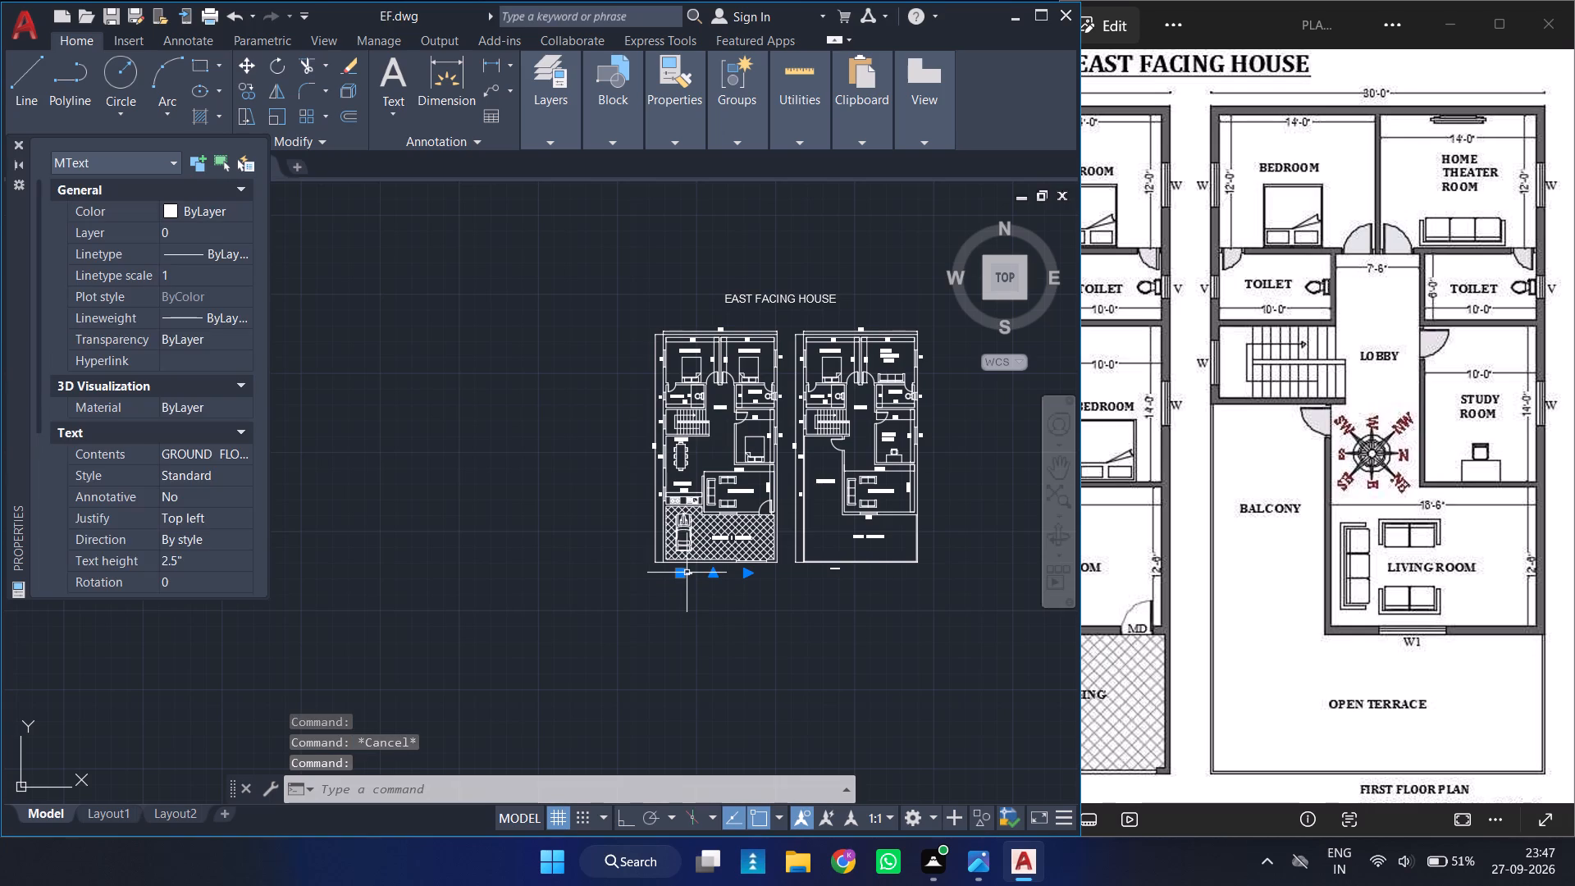
pyautogui.click(838, 568)
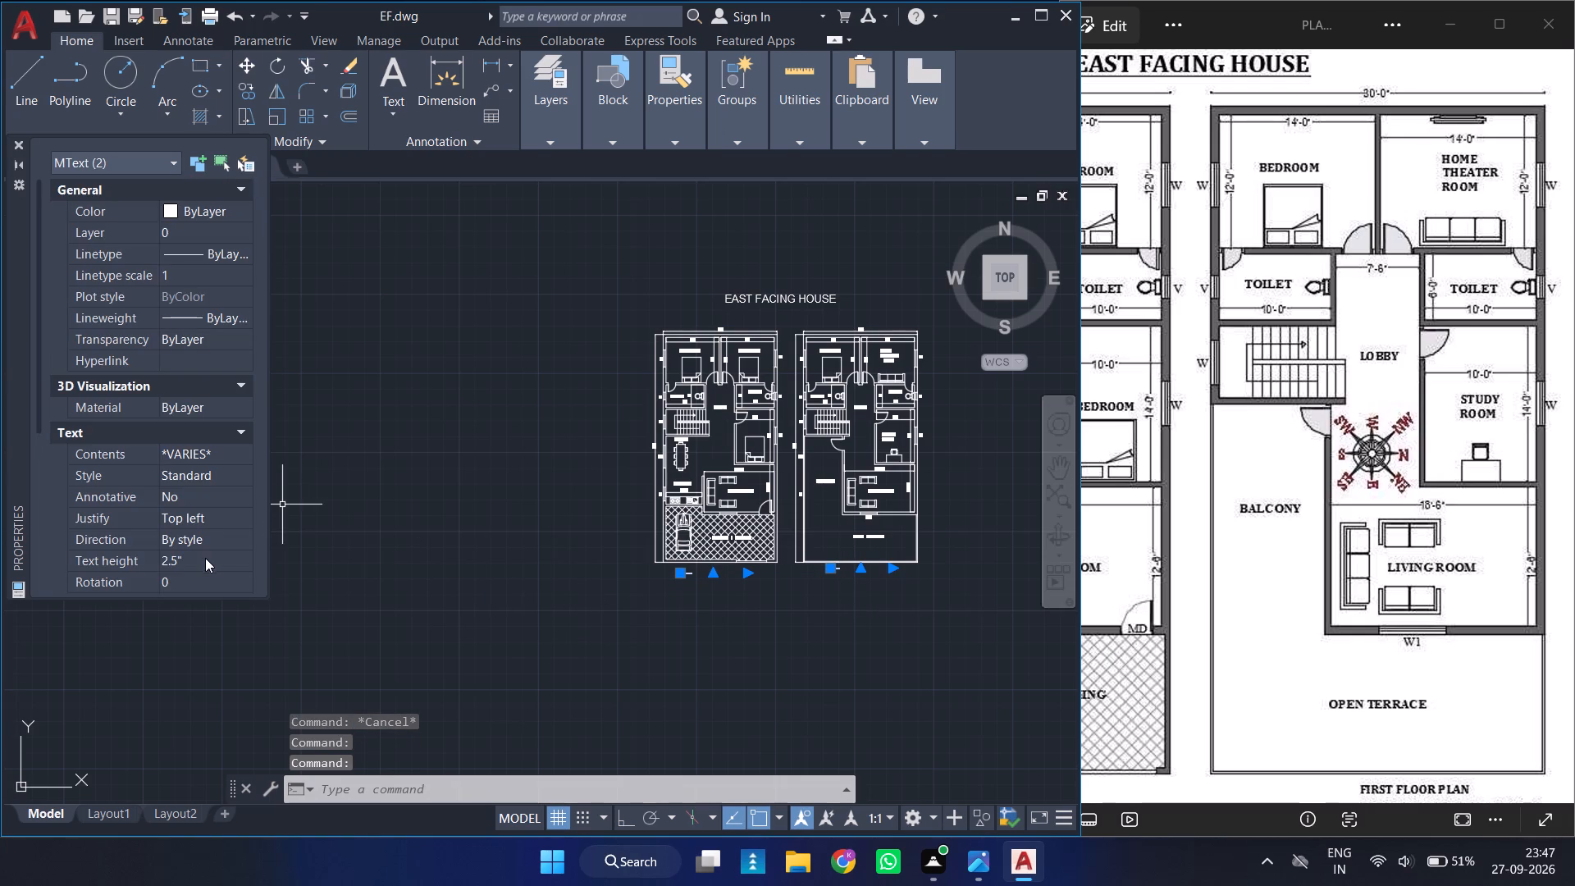
pyautogui.click(205, 555)
pyautogui.press('BackSpace')
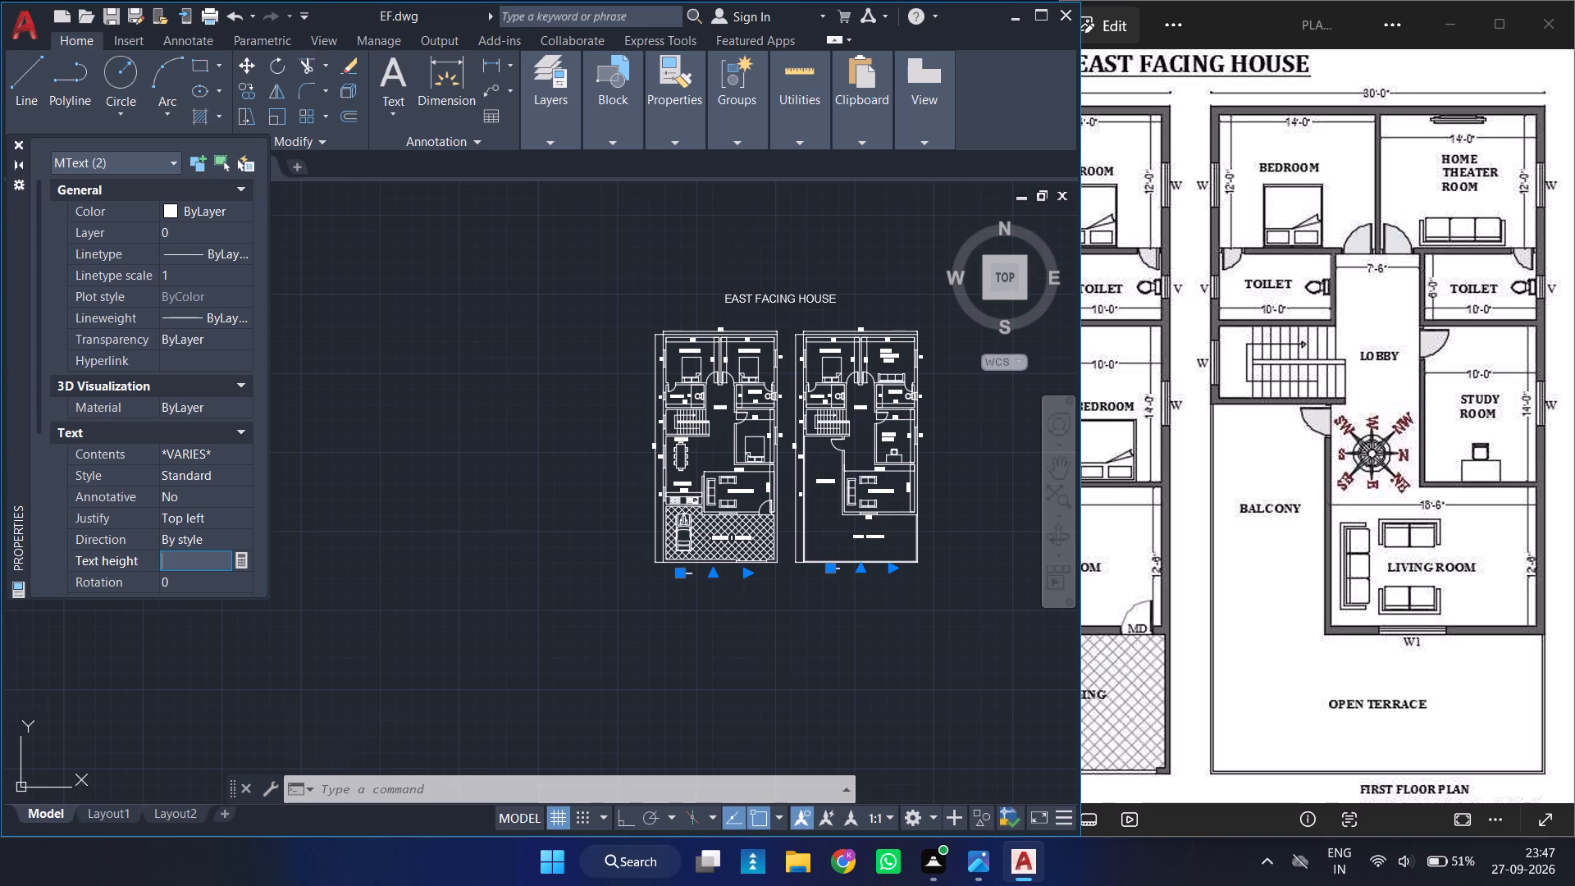
pyautogui.write(".5'")
pyautogui.press('Return')
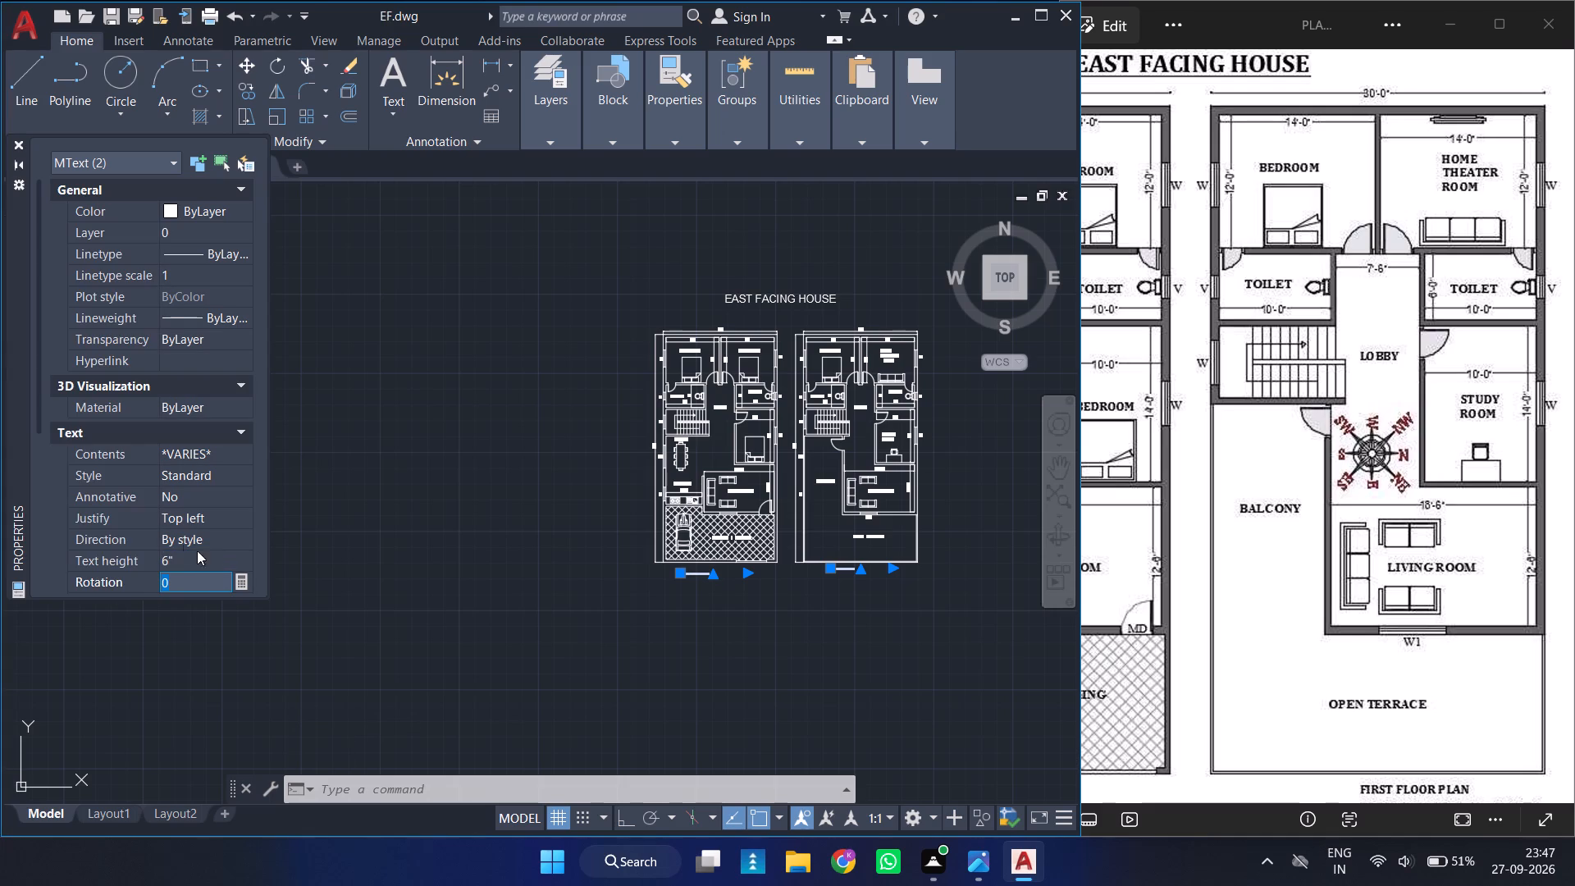
pyautogui.click(175, 558)
pyautogui.press('BackSpace')
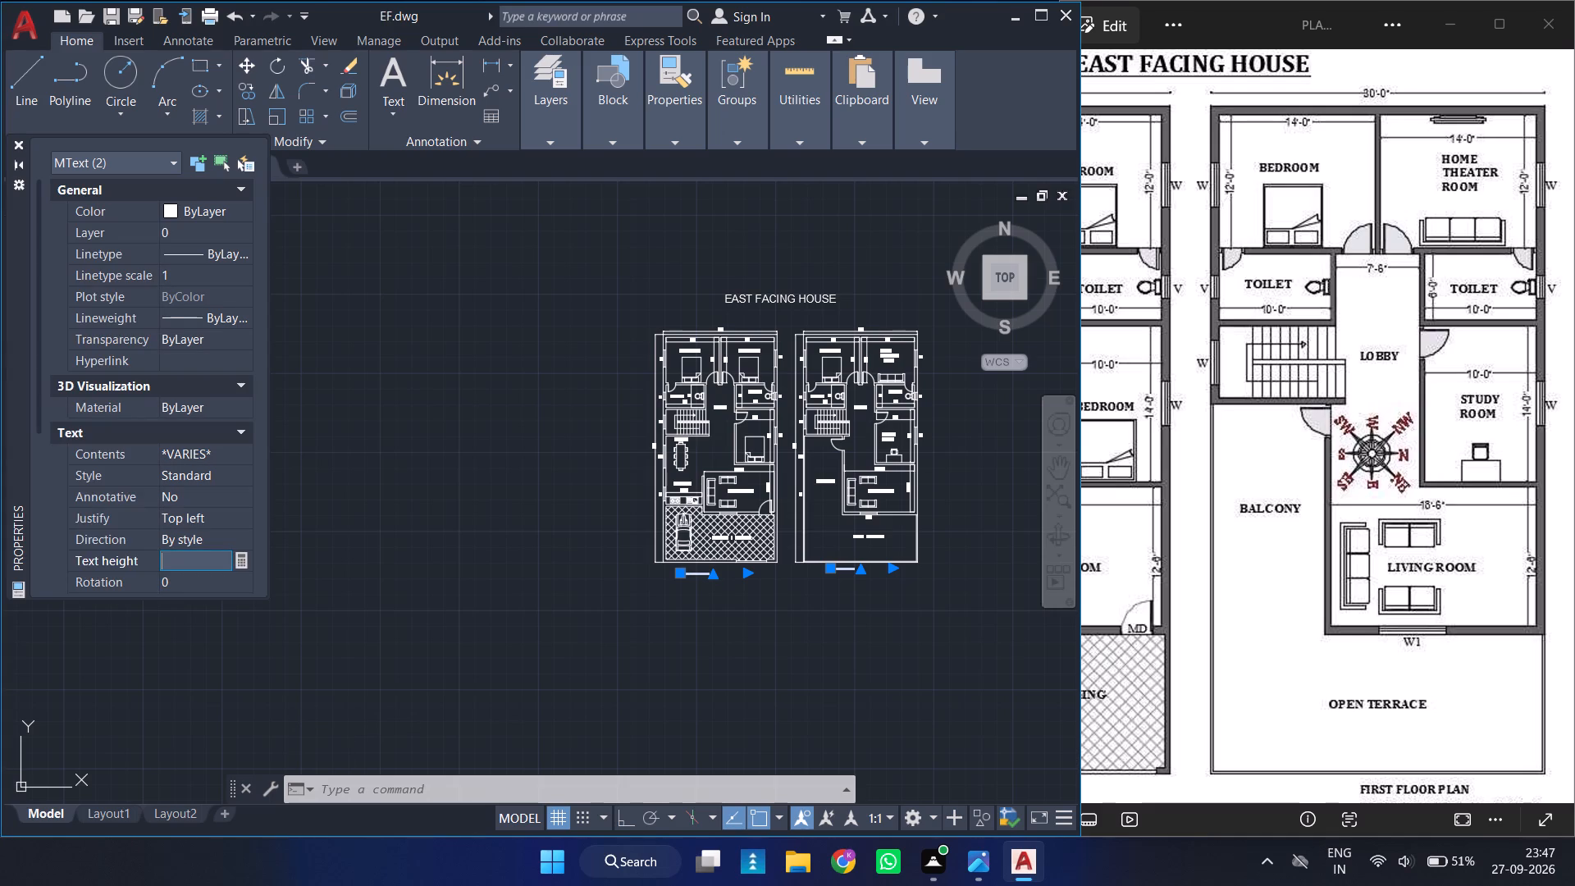
pyautogui.write('16')
pyautogui.press('Return')
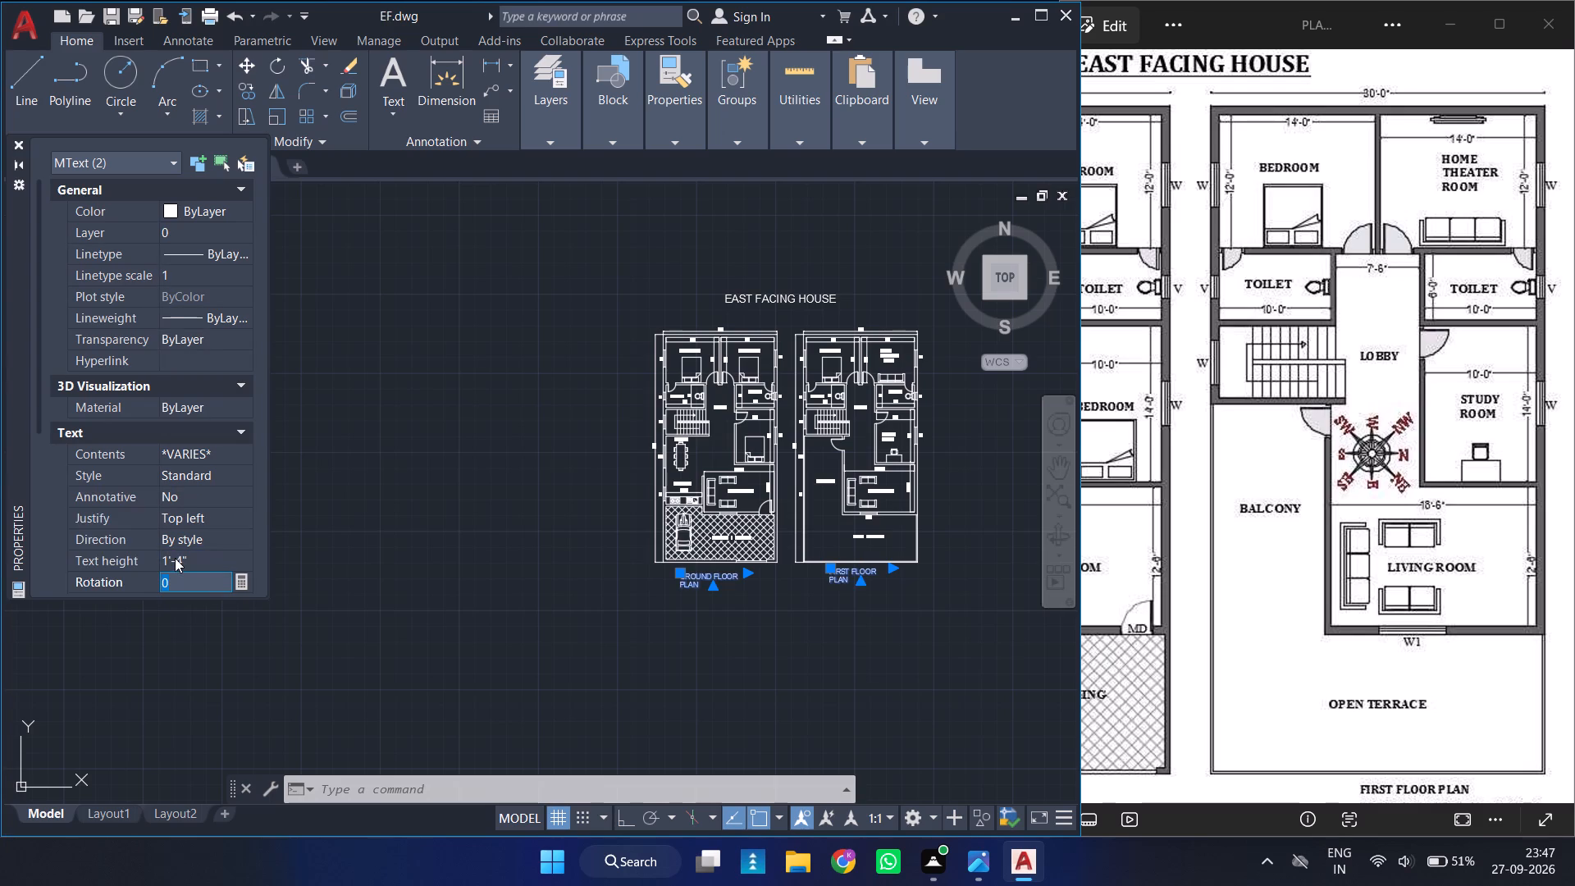
pyautogui.click(18, 140)
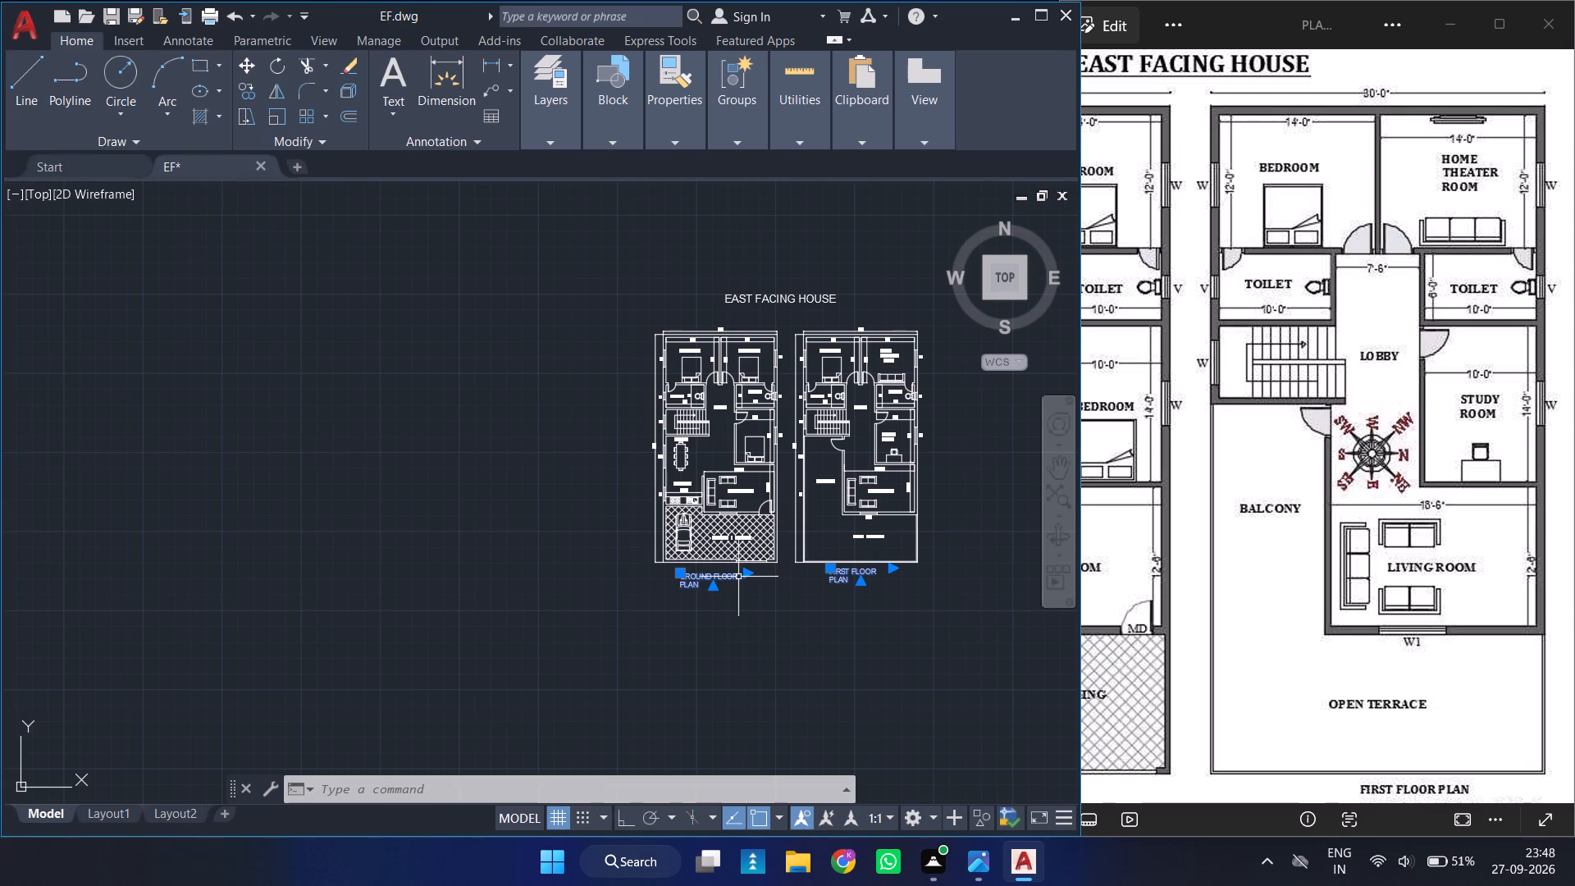
# Widen the text columns of the GROUND FLOOR PLAN and FIRST FLOOR PLAN titles so each fits on one line.
pyautogui.click(743, 575)
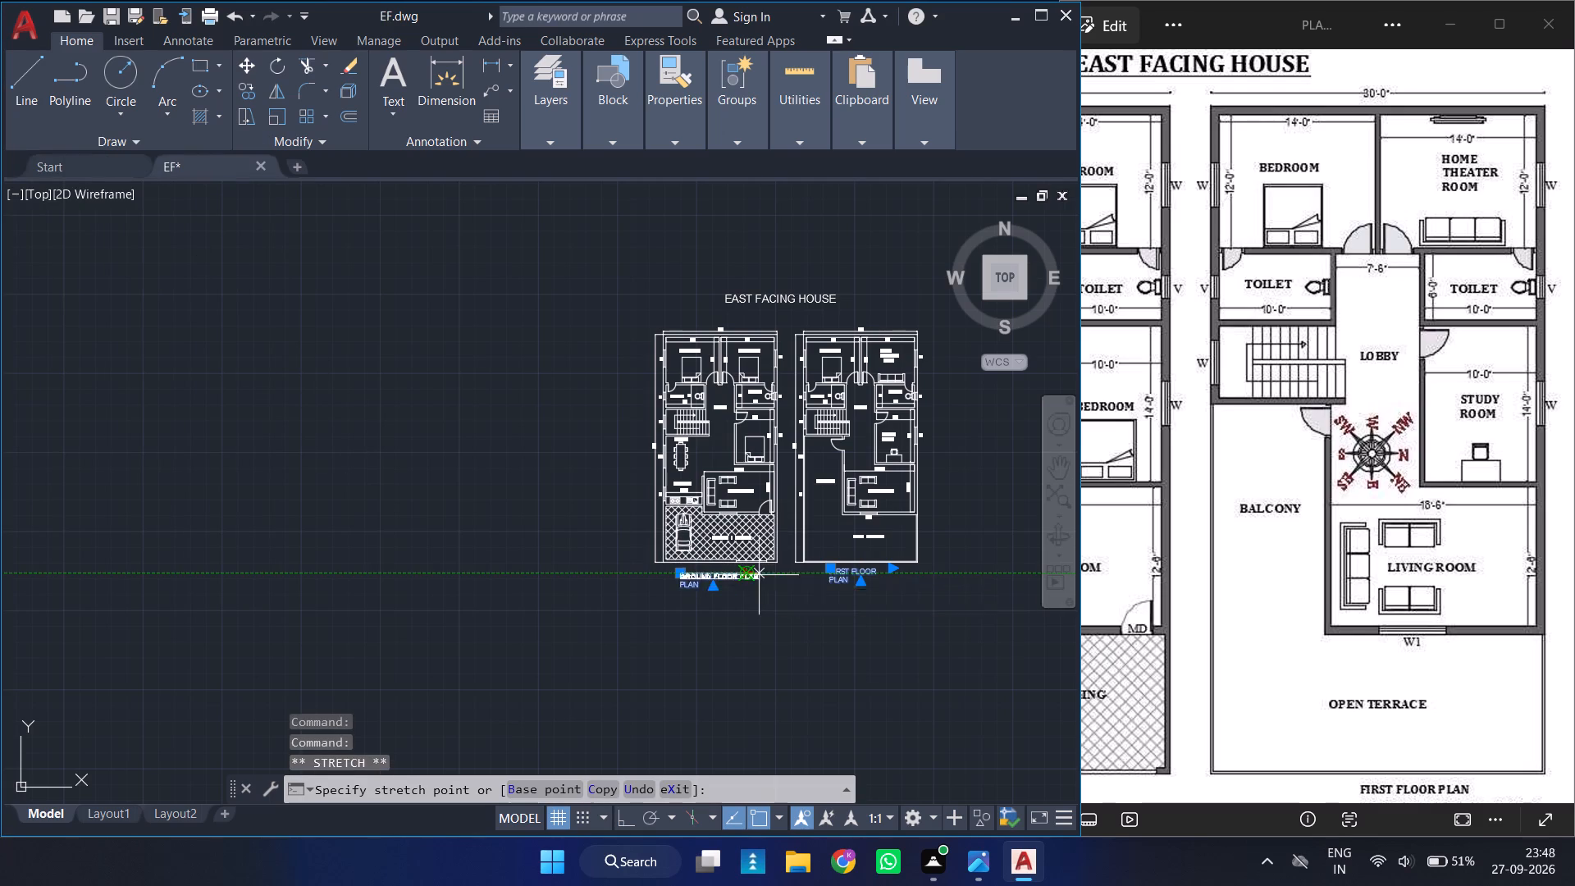
pyautogui.click(778, 576)
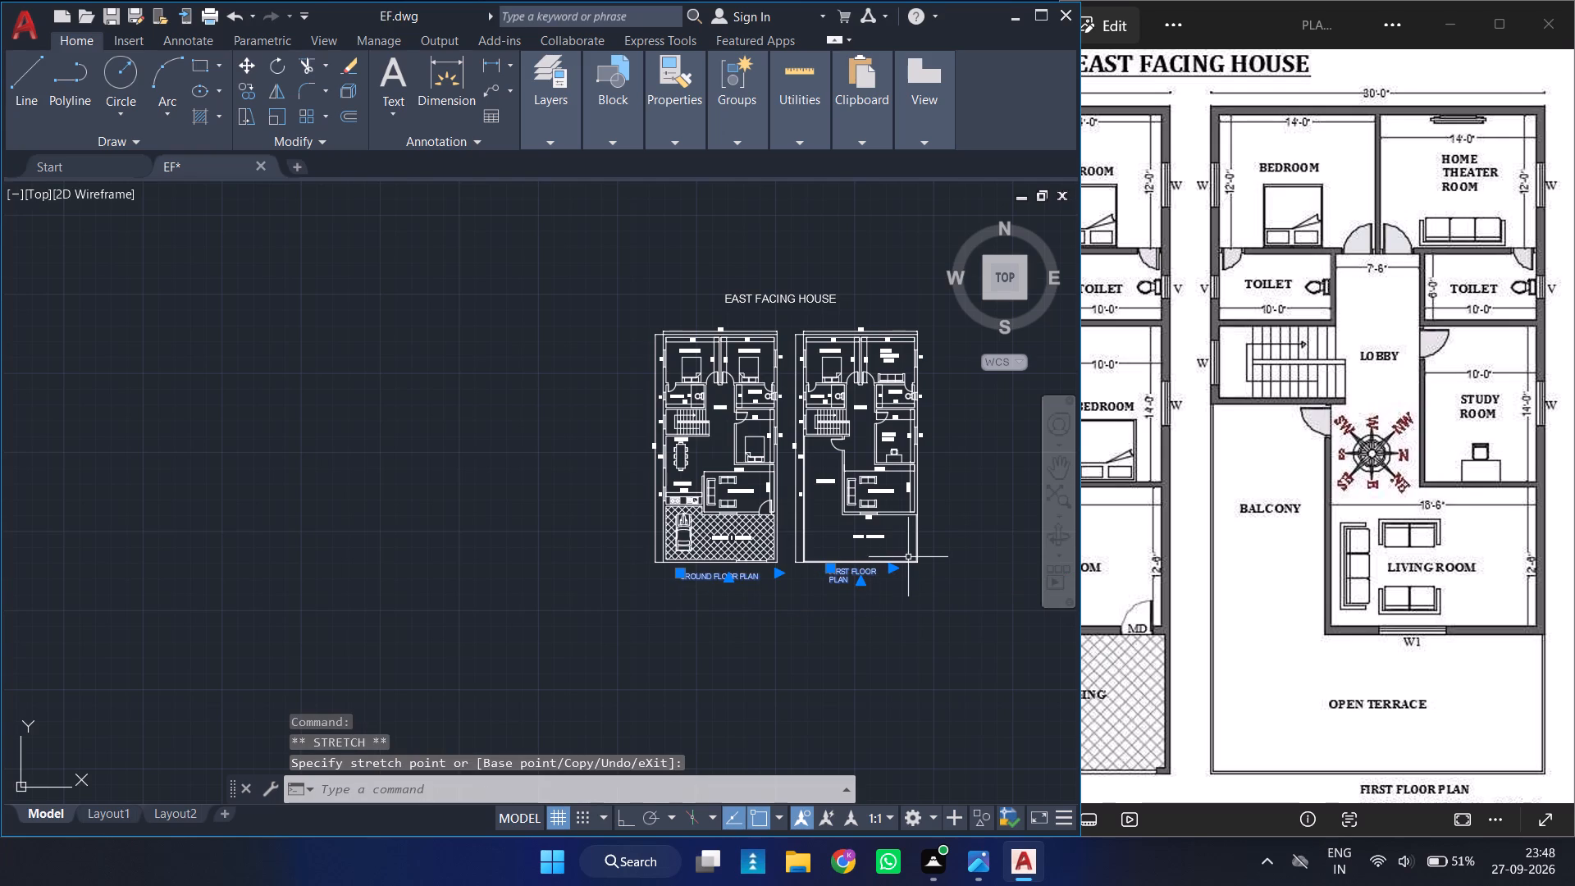
pyautogui.click(892, 567)
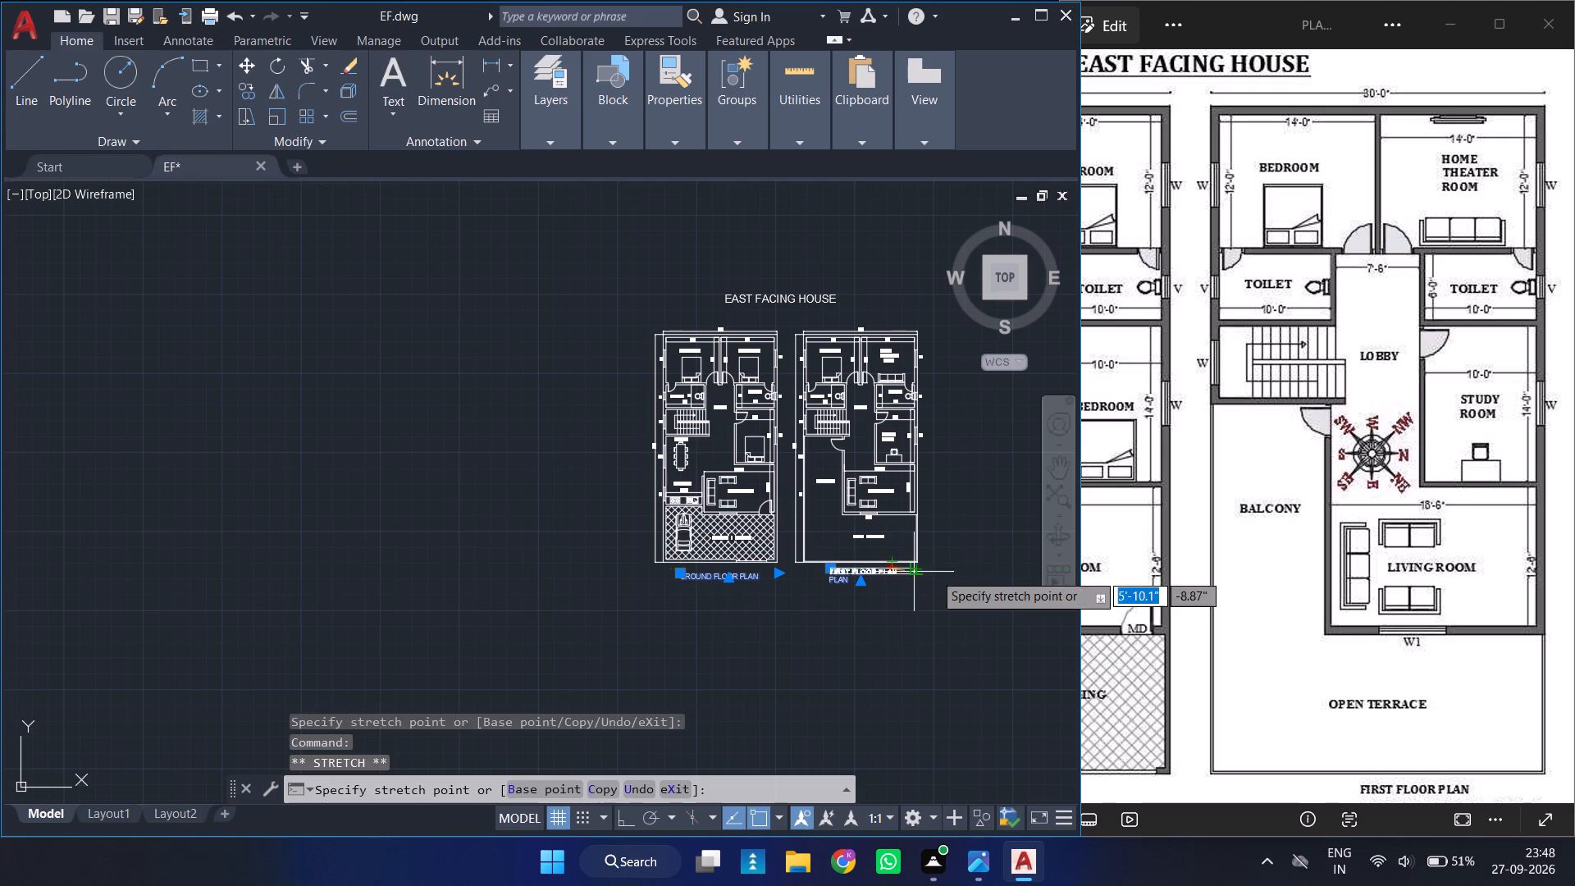
pyautogui.click(940, 573)
pyautogui.hscroll(3, 940, 573)
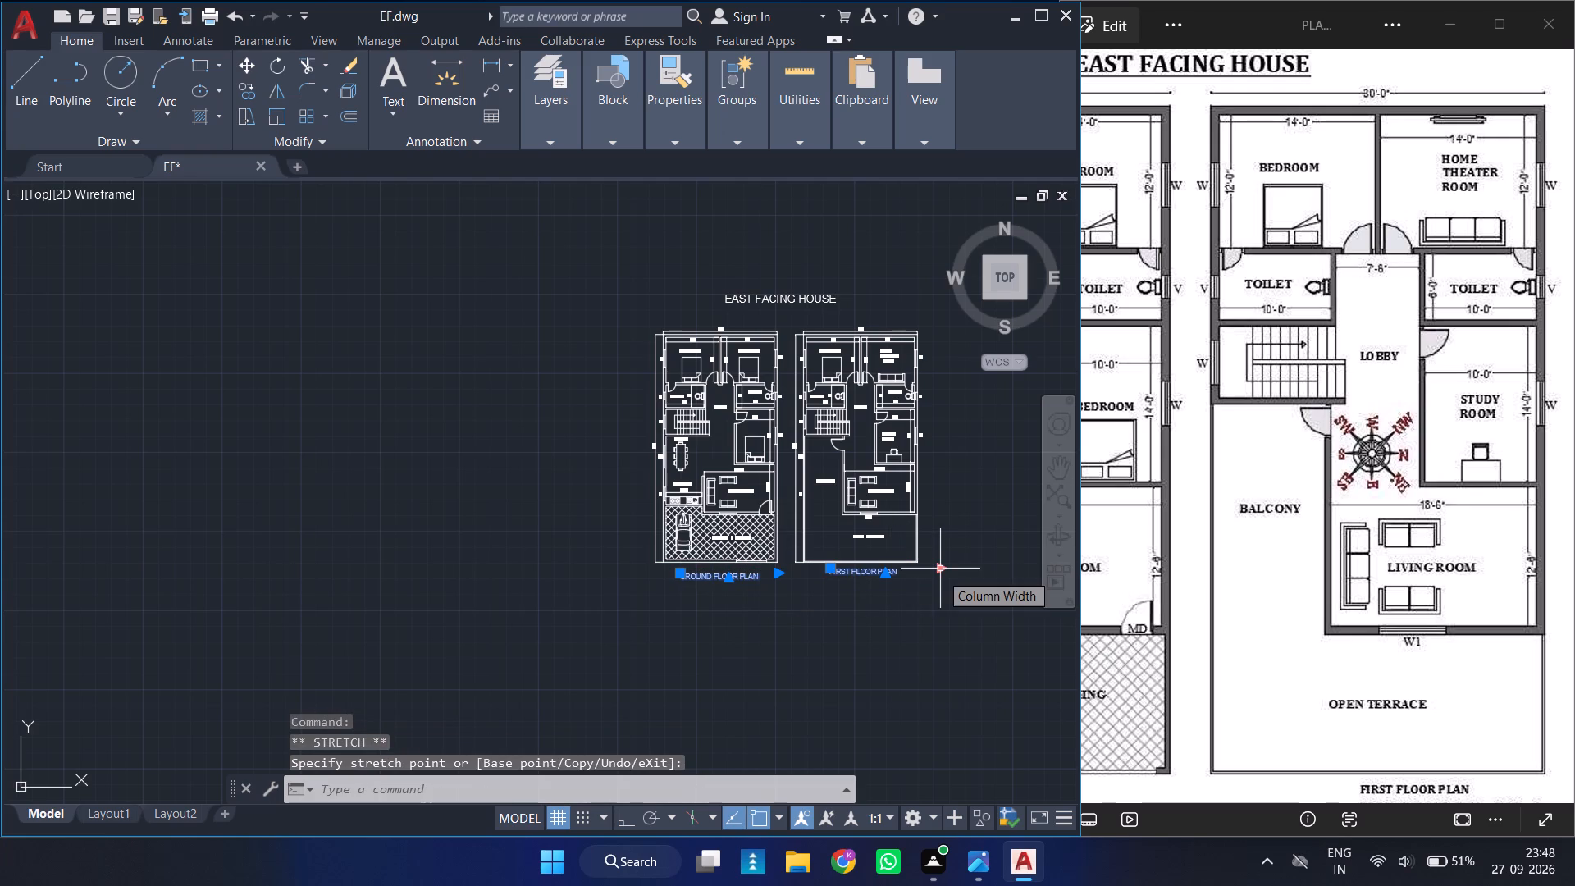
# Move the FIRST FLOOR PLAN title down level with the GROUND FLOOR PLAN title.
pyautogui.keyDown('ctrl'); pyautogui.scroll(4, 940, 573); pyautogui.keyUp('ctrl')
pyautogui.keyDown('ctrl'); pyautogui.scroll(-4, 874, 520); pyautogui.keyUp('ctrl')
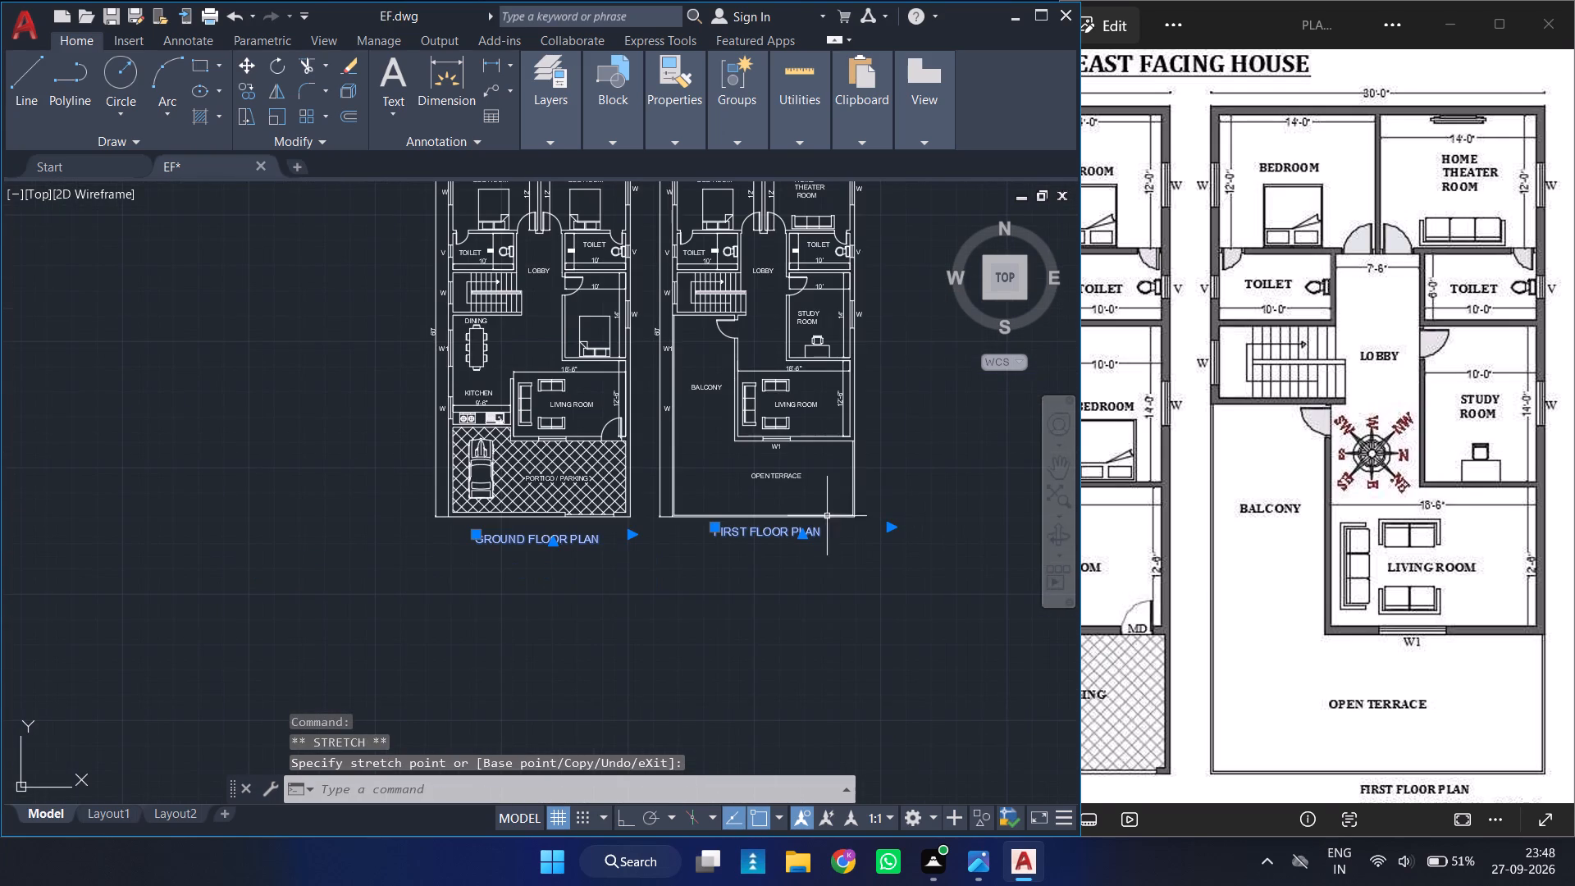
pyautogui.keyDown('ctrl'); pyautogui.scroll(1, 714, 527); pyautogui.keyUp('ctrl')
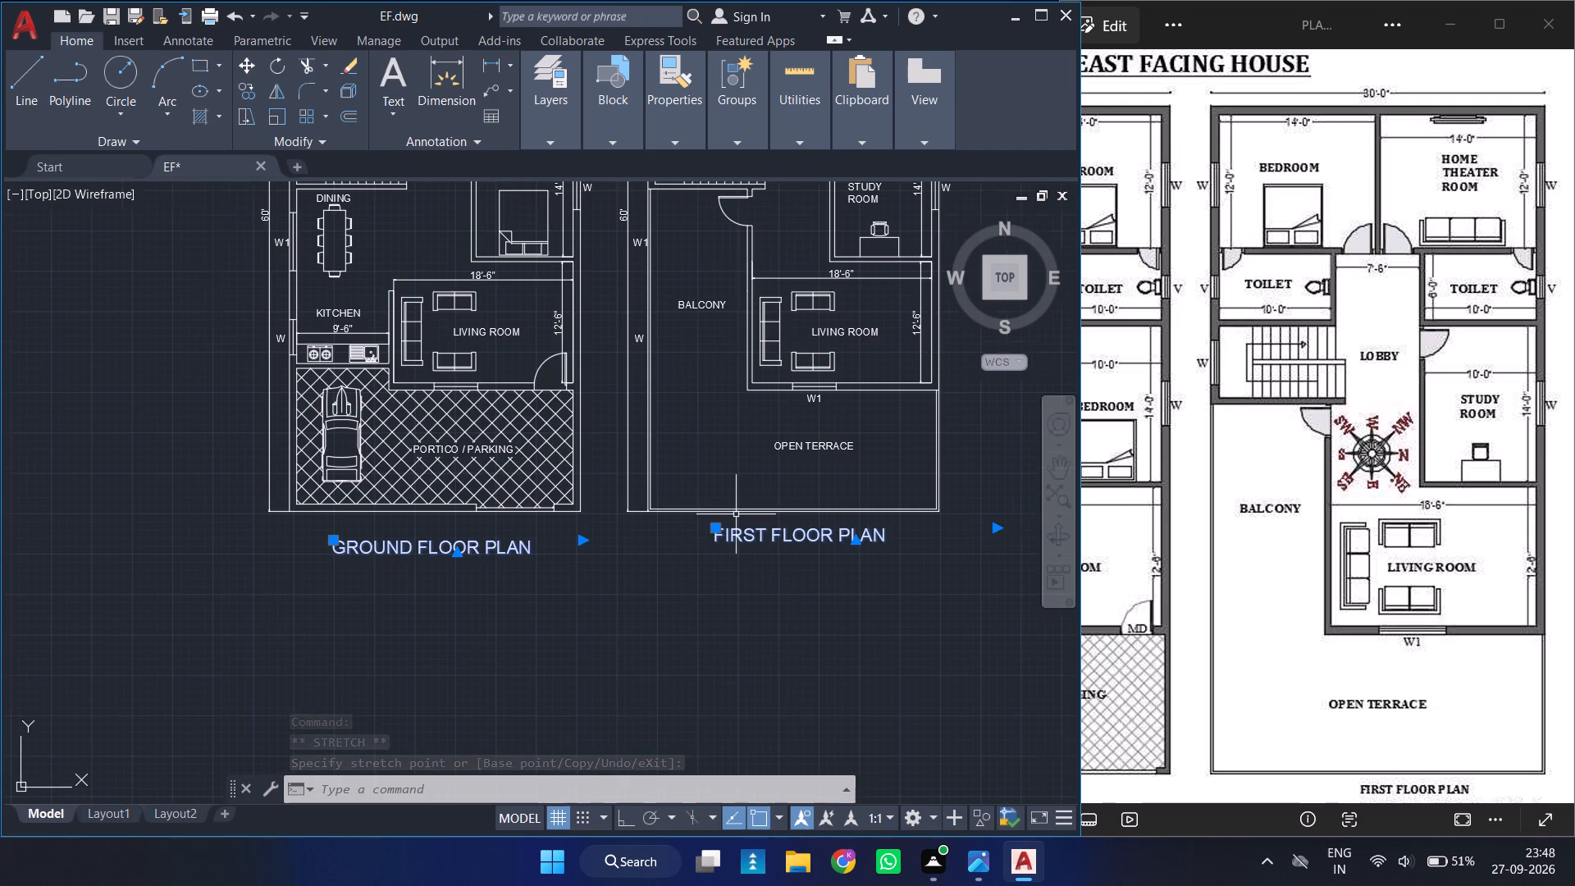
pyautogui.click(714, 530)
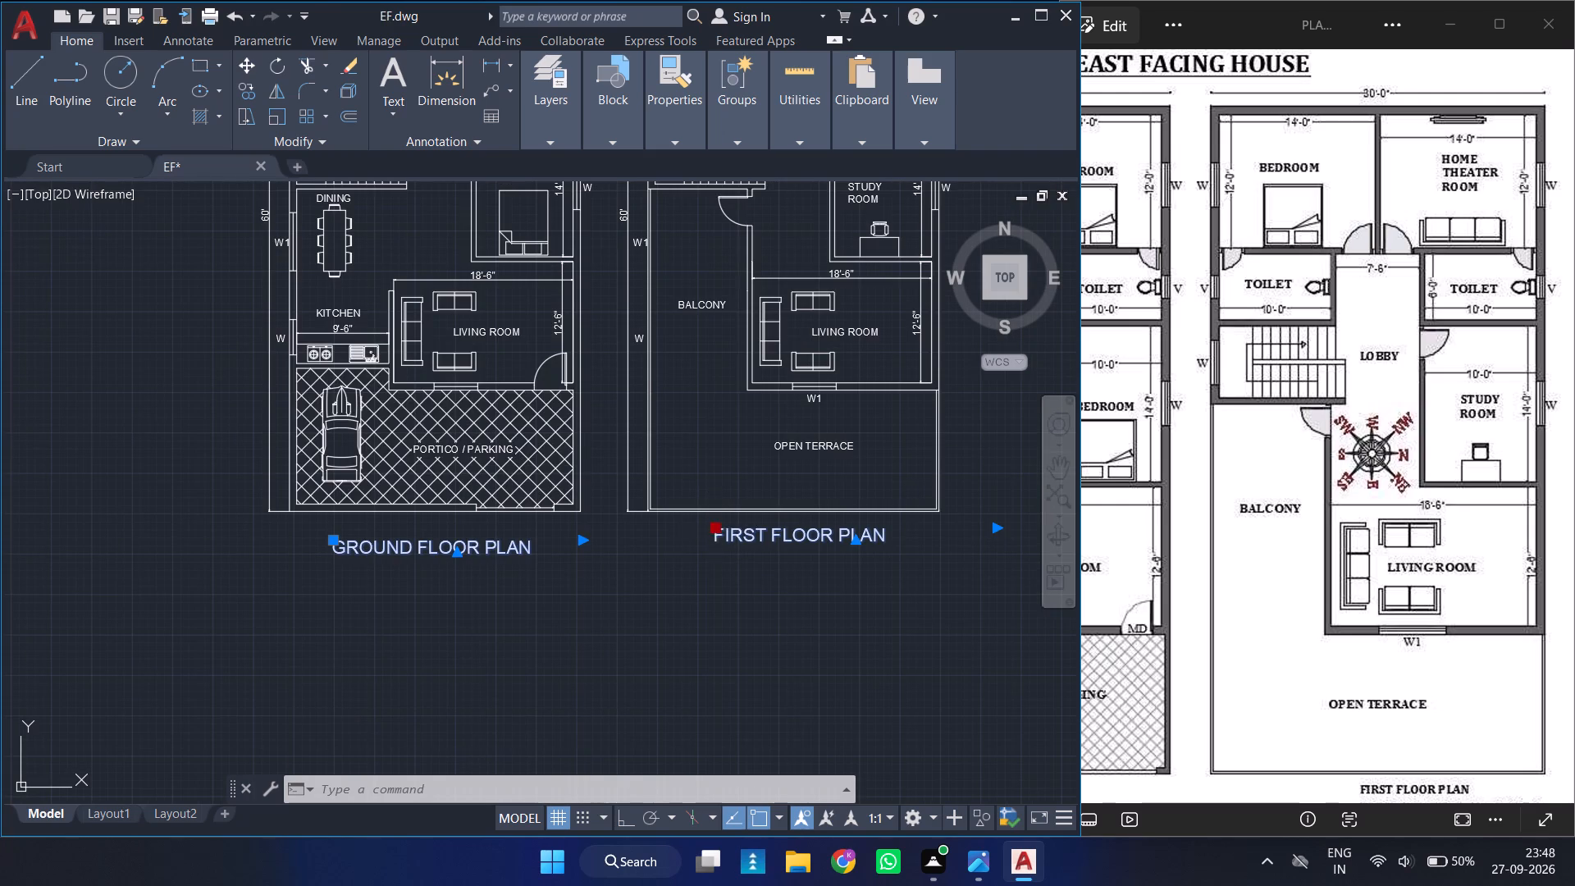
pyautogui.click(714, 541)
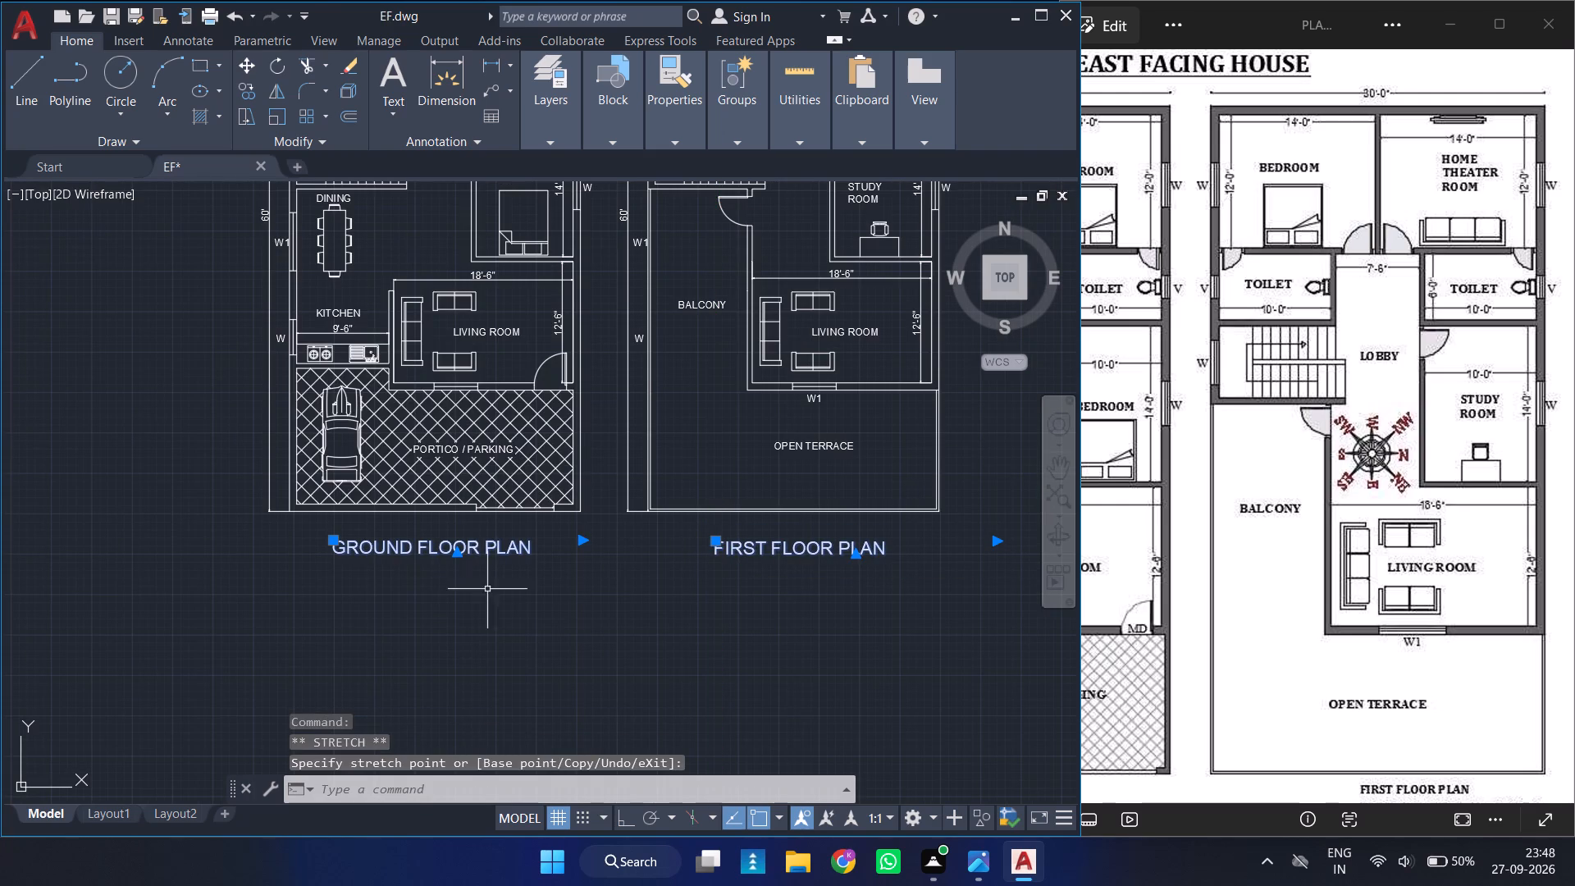
# Move the GROUND FLOOR PLAN title straight up, closer to the portico's lower edge.
pyautogui.keyDown('ctrl'); pyautogui.scroll(2, 351, 565); pyautogui.keyUp('ctrl')
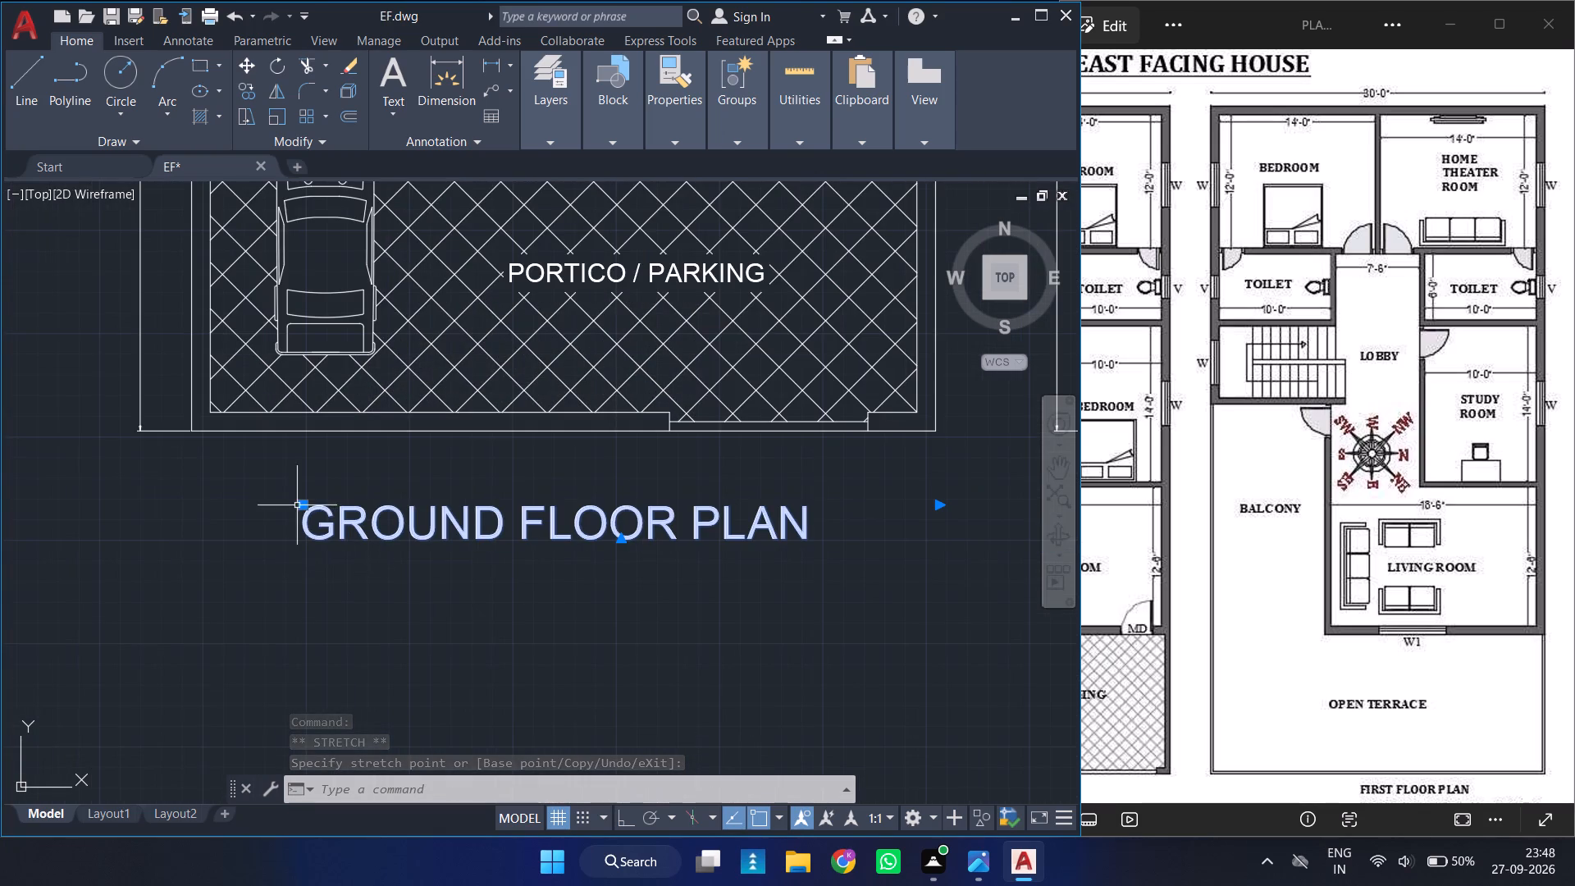
pyautogui.click(302, 501)
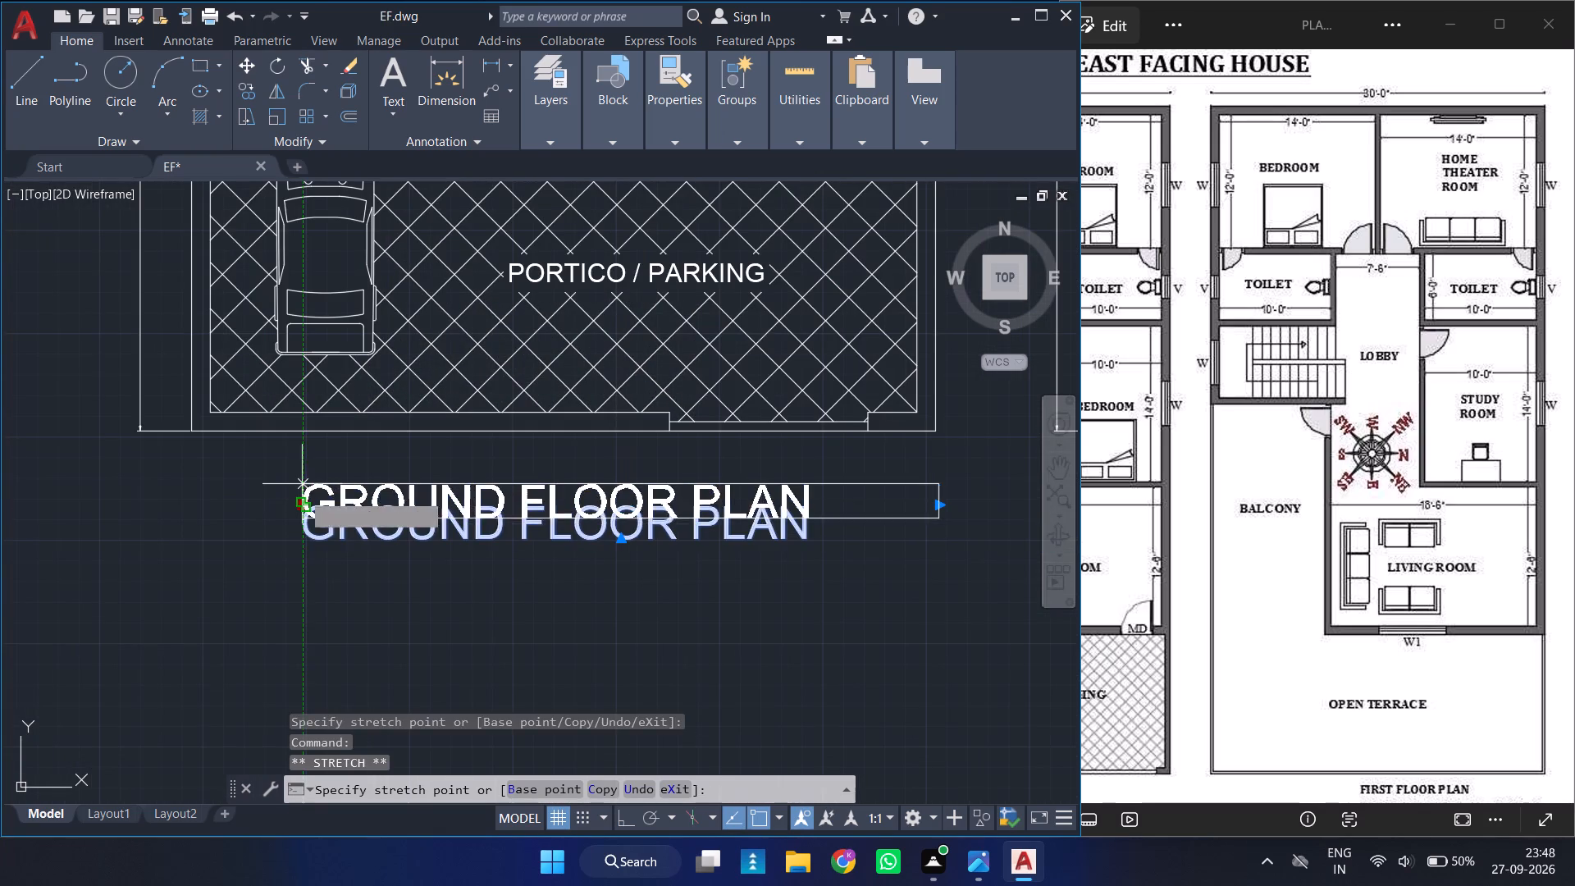
pyautogui.click(301, 470)
pyautogui.keyDown('ctrl'); pyautogui.scroll(-3, 401, 547); pyautogui.keyUp('ctrl')
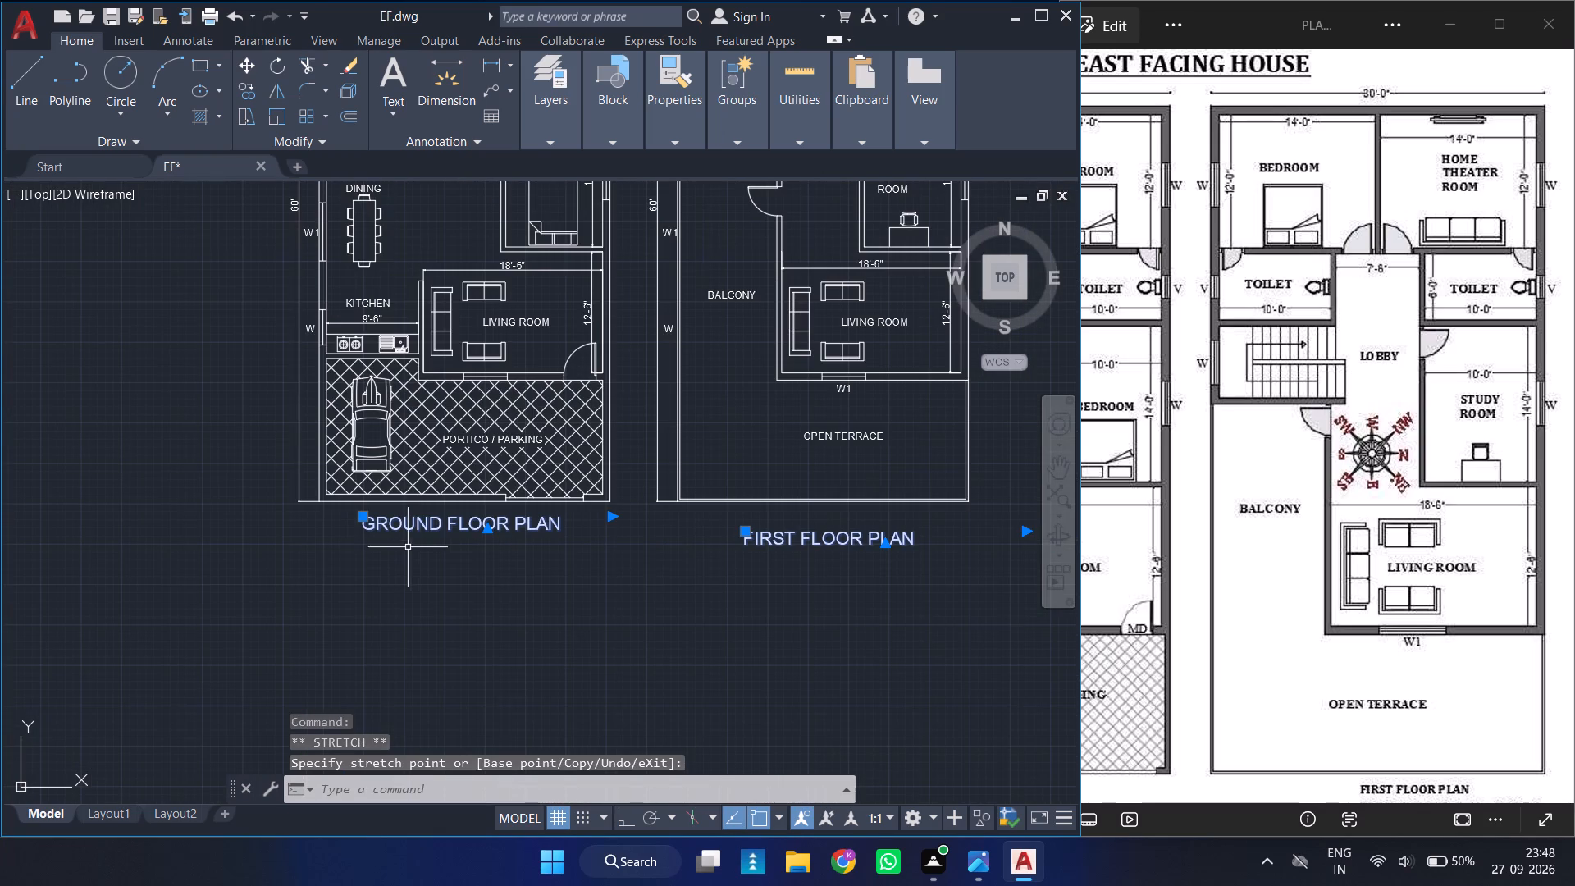
# Move the FIRST FLOOR PLAN title up closer to the open terrace and fine-tune its height level with the GROUND FLOOR PLAN title.
pyautogui.click(742, 530)
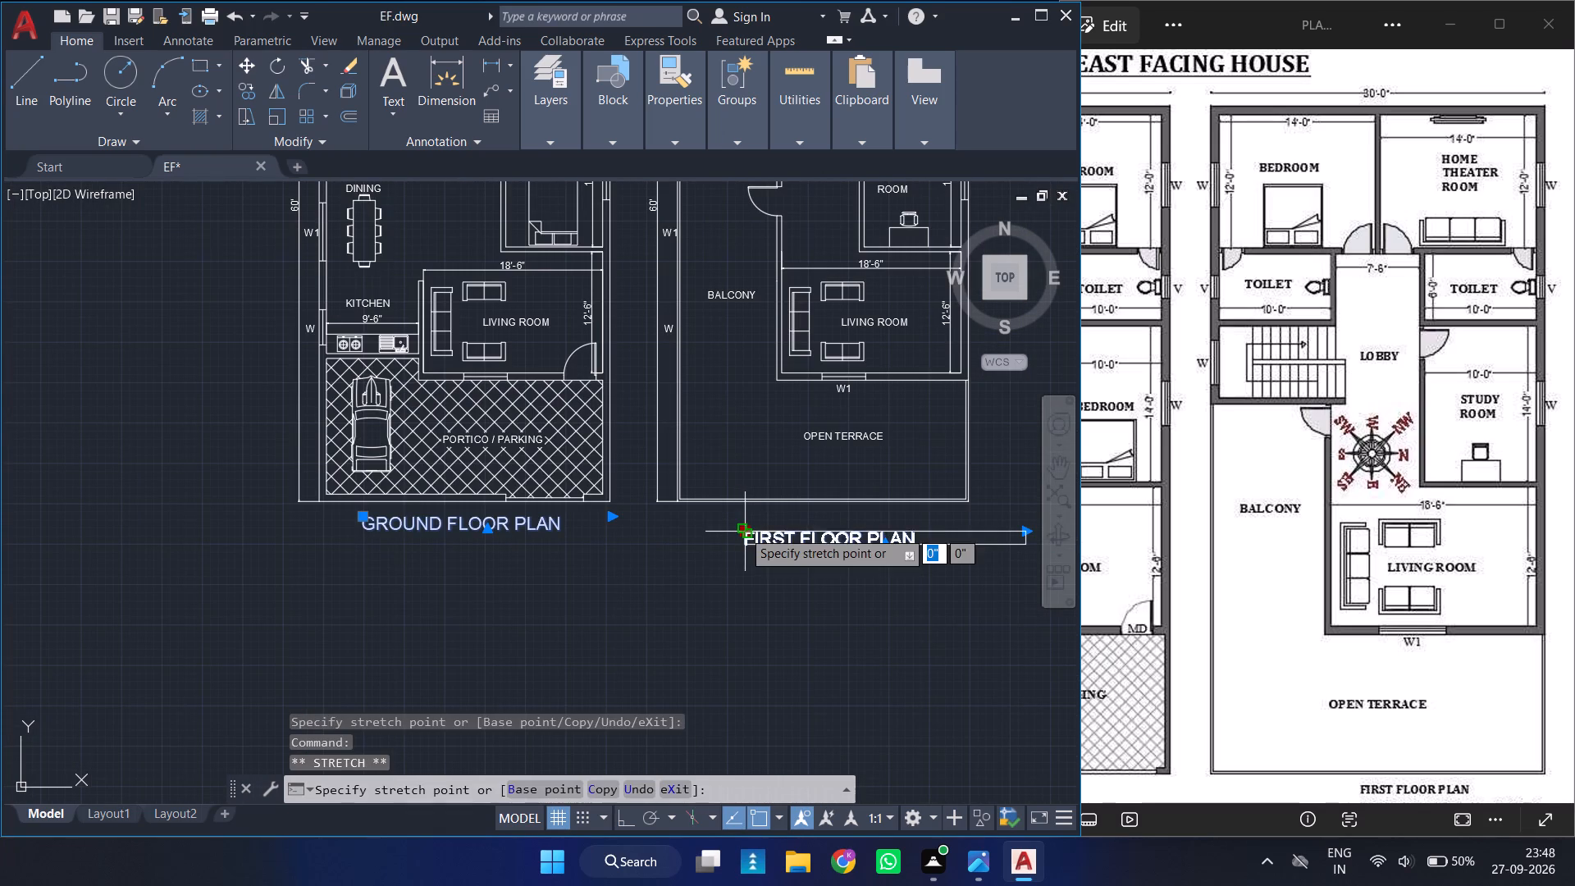
pyautogui.moveTo(746, 515); pyautogui.dragTo(760, 600)
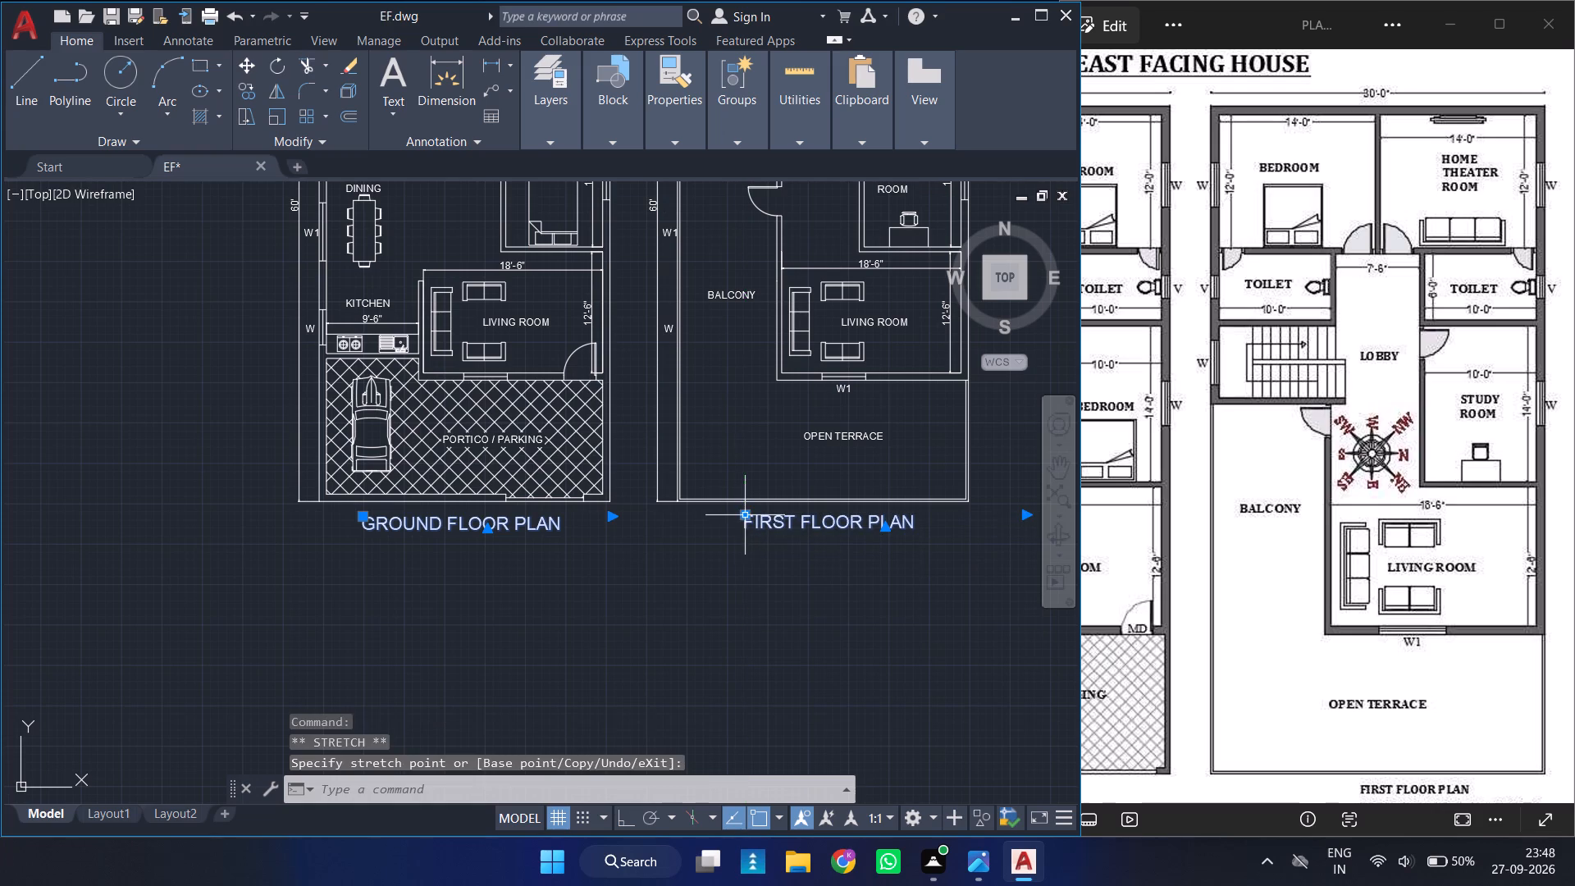
pyautogui.moveTo(760, 600); pyautogui.dragTo(761, 606)
pyautogui.keyDown('ctrl'); pyautogui.scroll(-1, 761, 606); pyautogui.keyUp('ctrl')
pyautogui.keyDown('ctrl'); pyautogui.scroll(3, 769, 549); pyautogui.keyUp('ctrl')
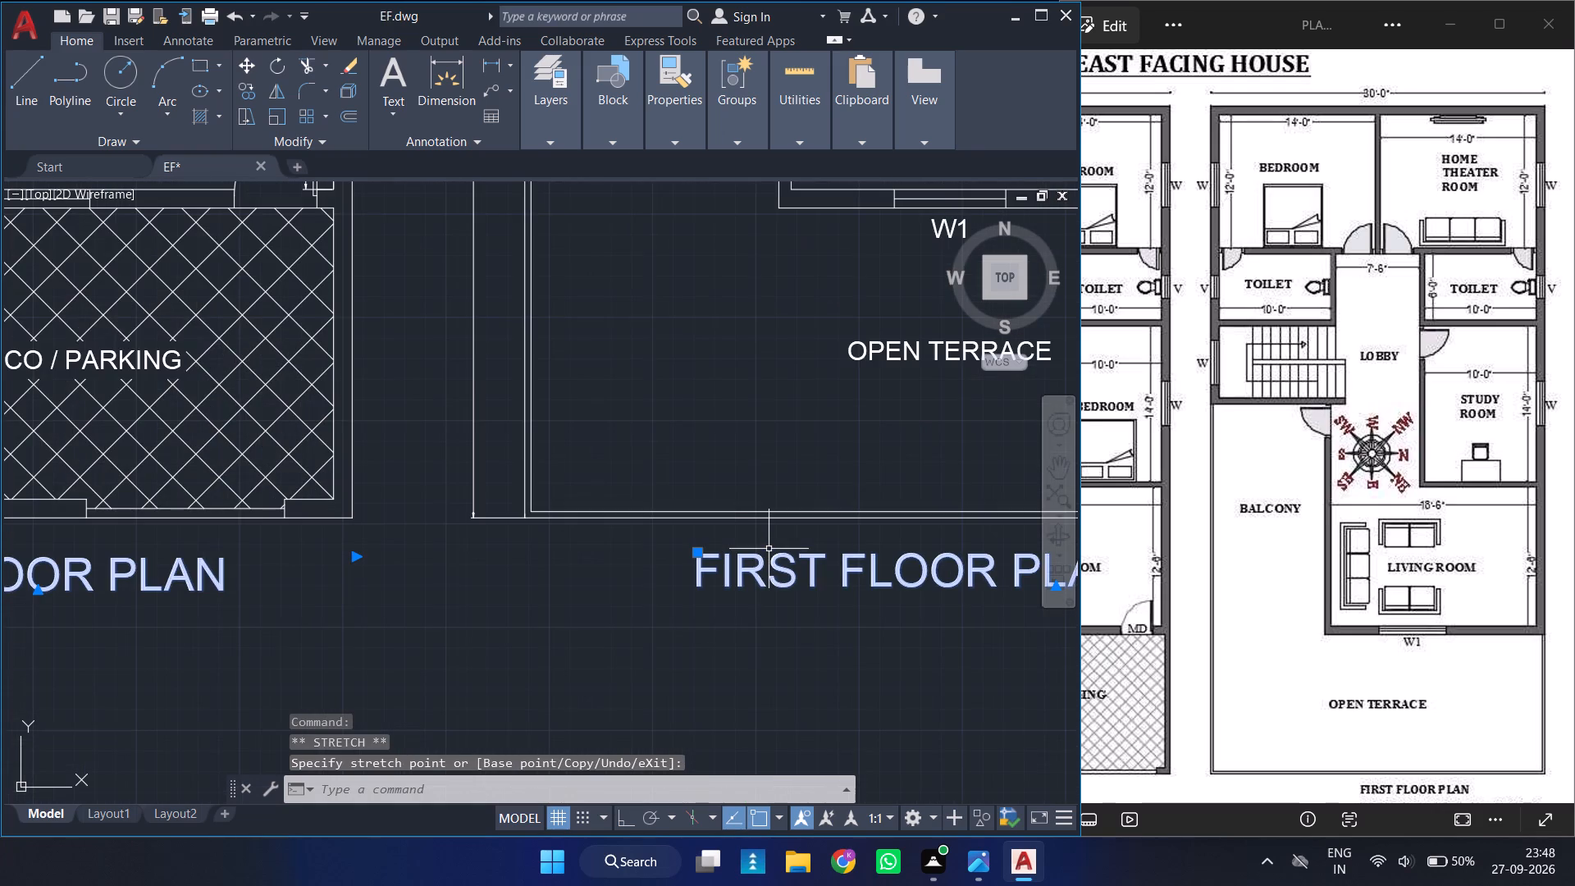
pyautogui.click(697, 550)
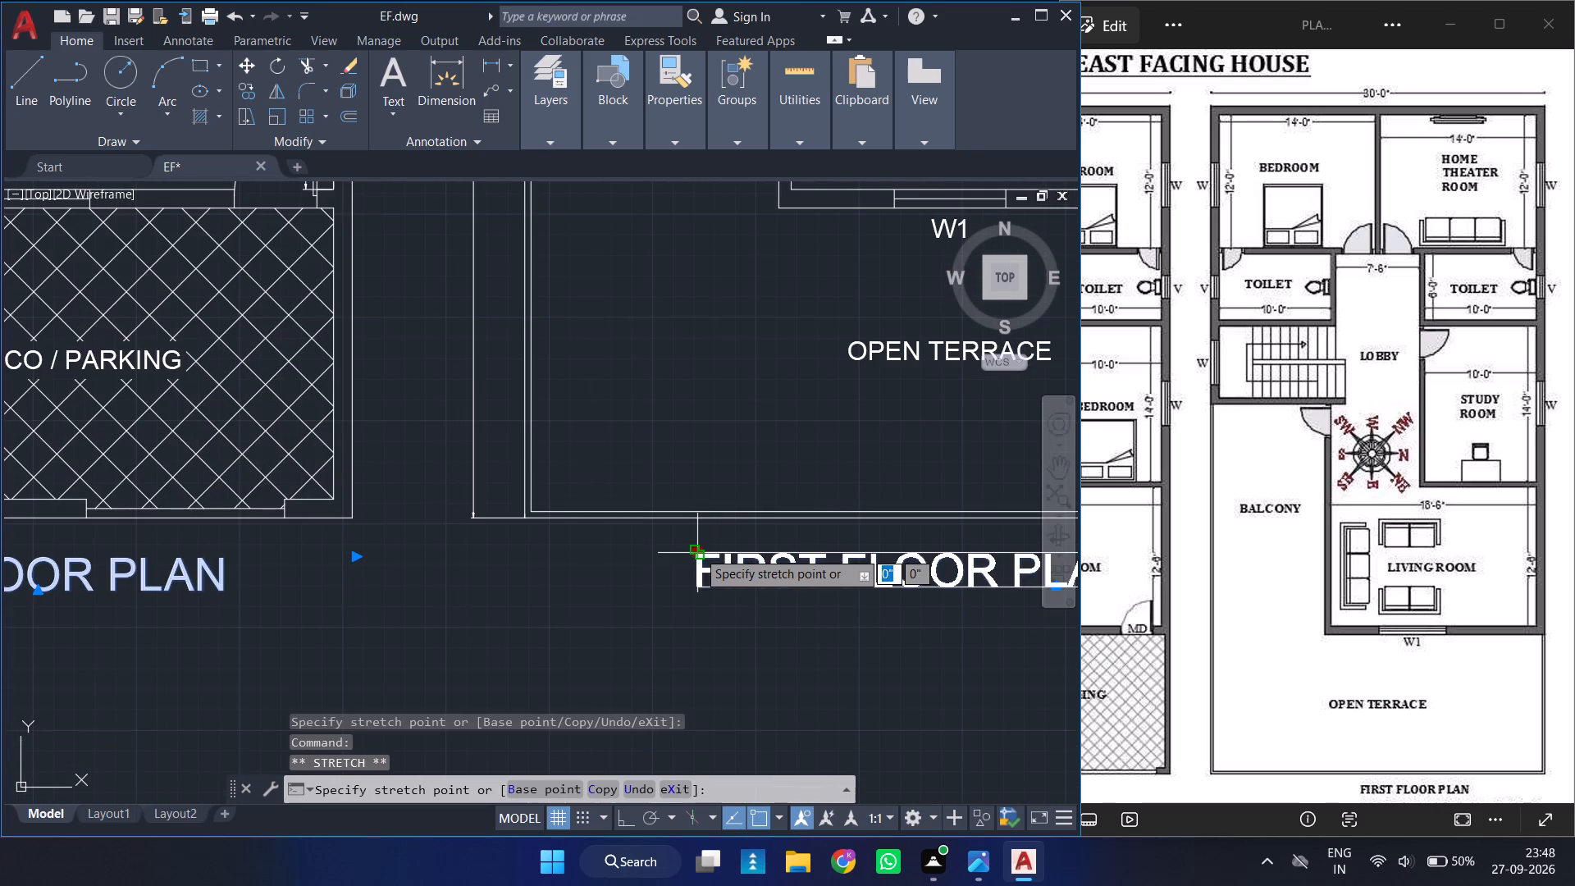
pyautogui.click(698, 564)
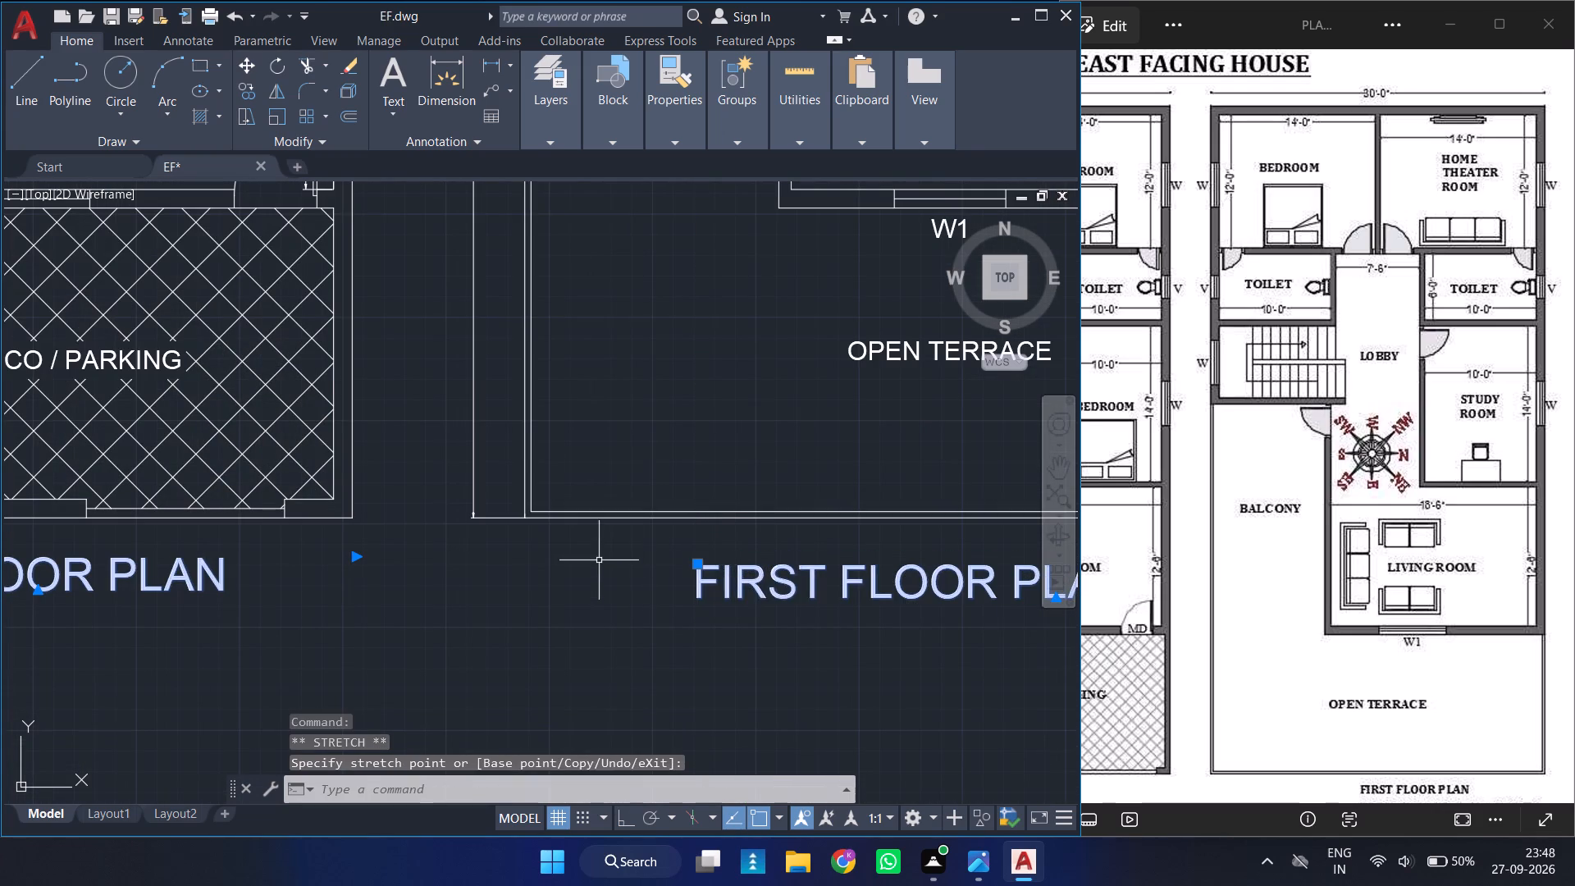
pyautogui.keyDown('ctrl'); pyautogui.scroll(-3, 599, 560); pyautogui.keyUp('ctrl')
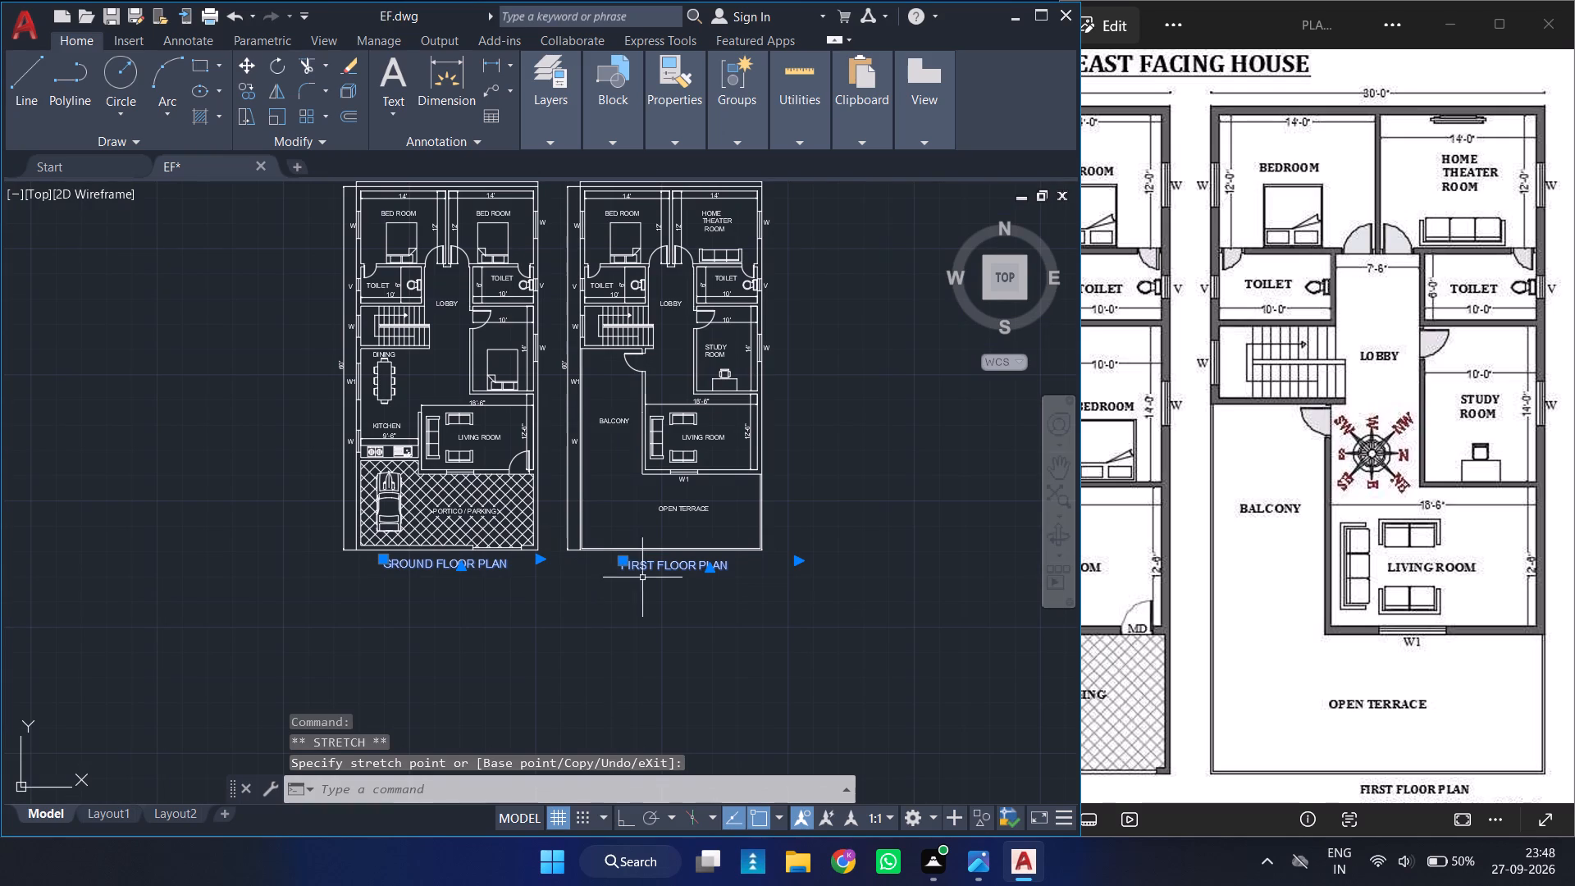
pyautogui.keyDown('ctrl'); pyautogui.scroll(3, 673, 590); pyautogui.keyUp('ctrl')
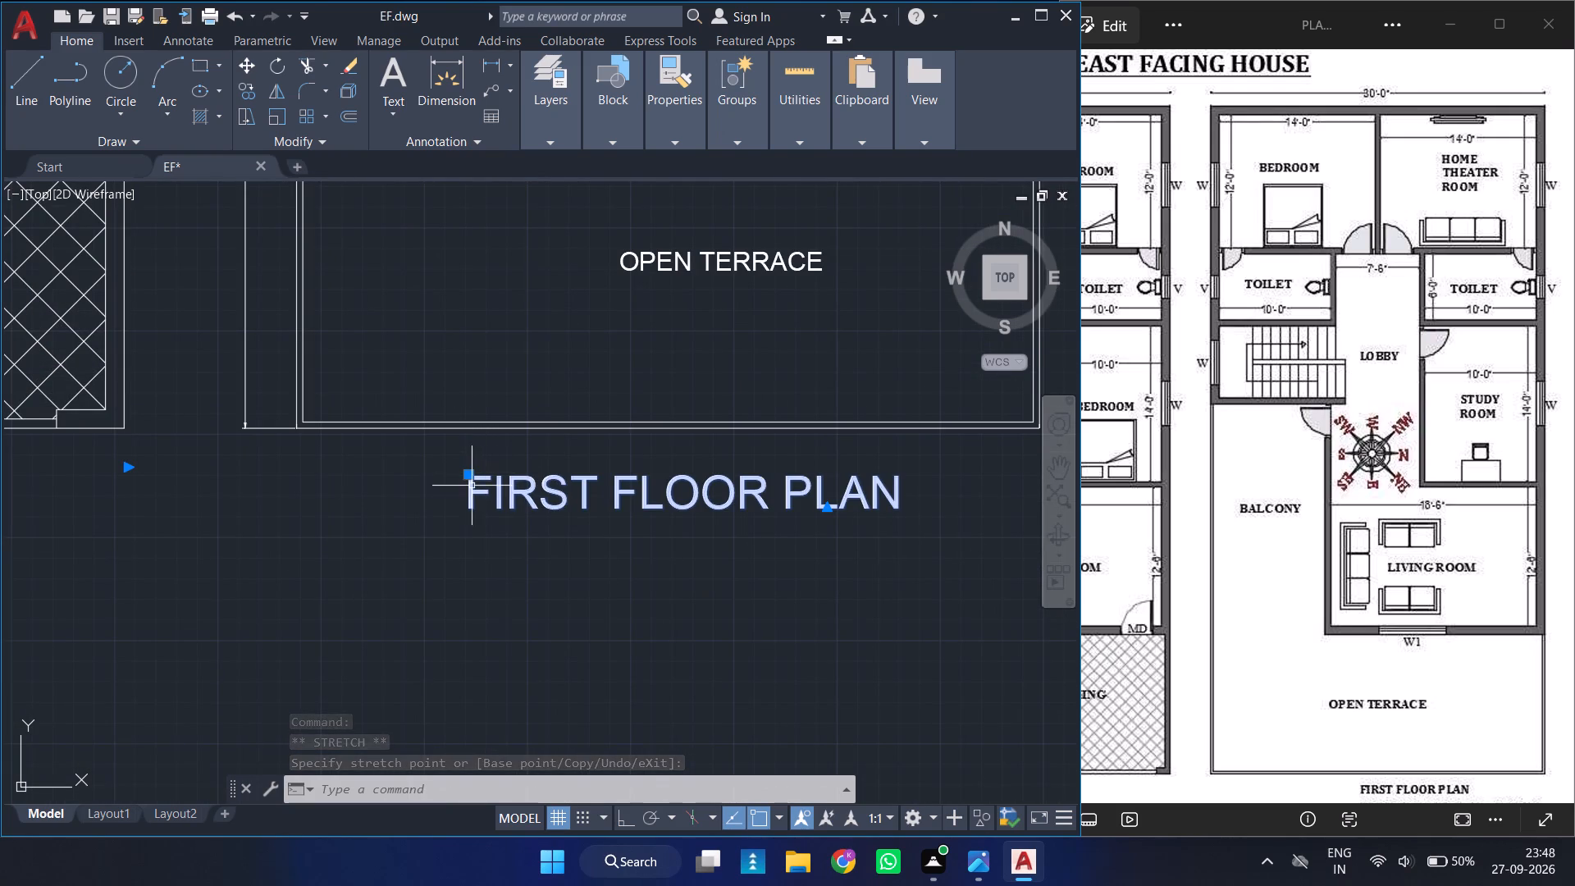
pyautogui.click(468, 474)
pyautogui.moveTo(468, 463); pyautogui.dragTo(580, 559)
pyautogui.keyDown('ctrl'); pyautogui.scroll(-1, 580, 559); pyautogui.keyUp('ctrl')
pyautogui.press('Escape')
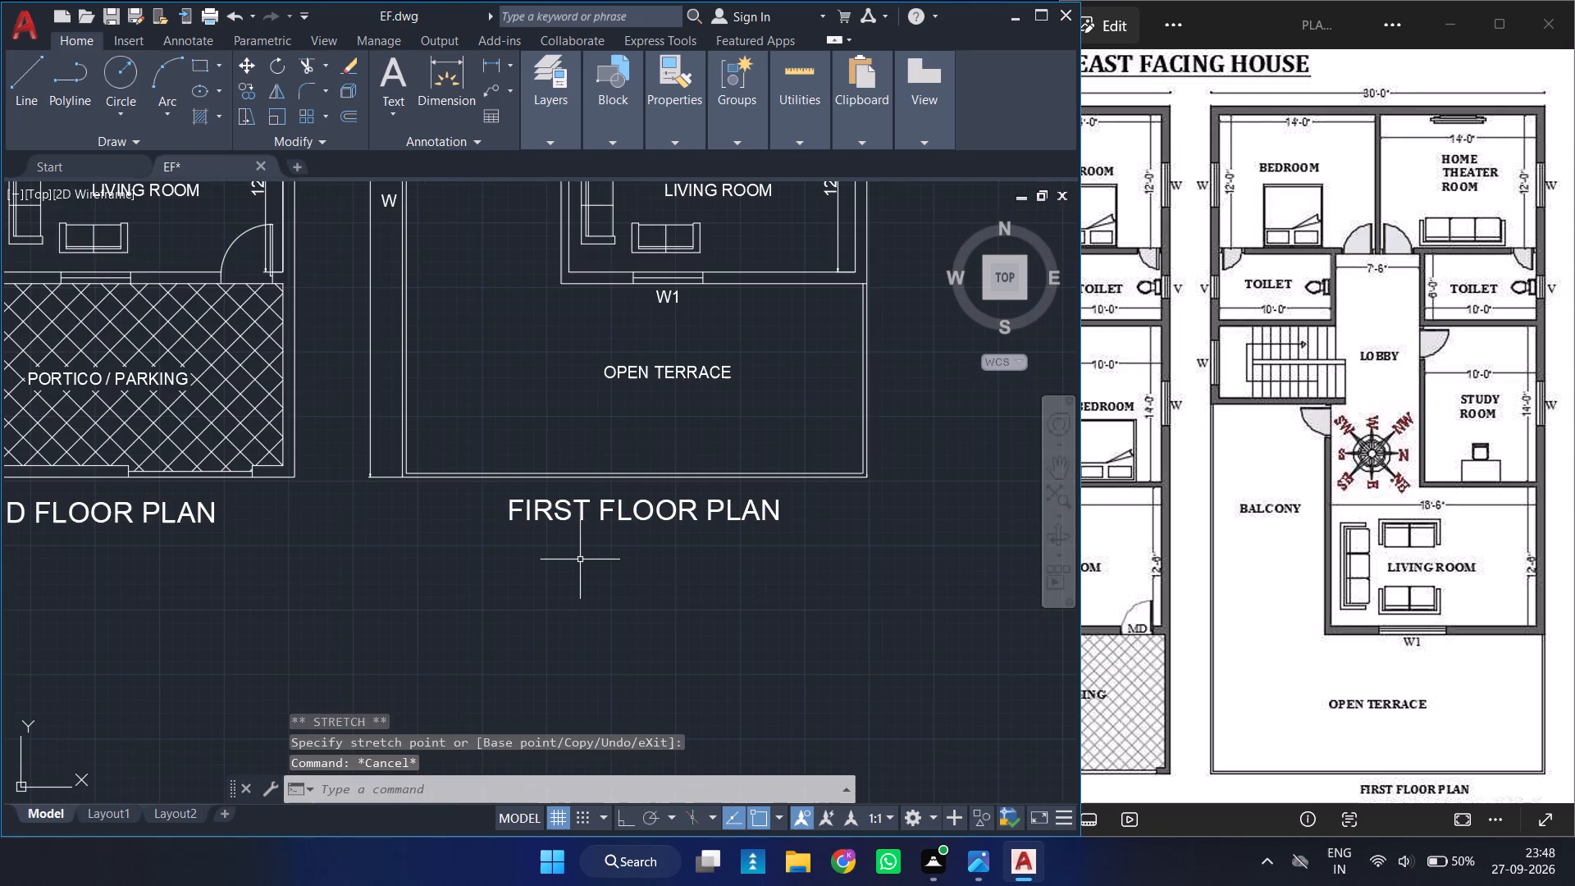
# Move the EAST FACING HOUSE title down and across so it sits centrally just above the two floor plans.
pyautogui.keyDown('ctrl'); pyautogui.scroll(-5, 580, 559); pyautogui.keyUp('ctrl')
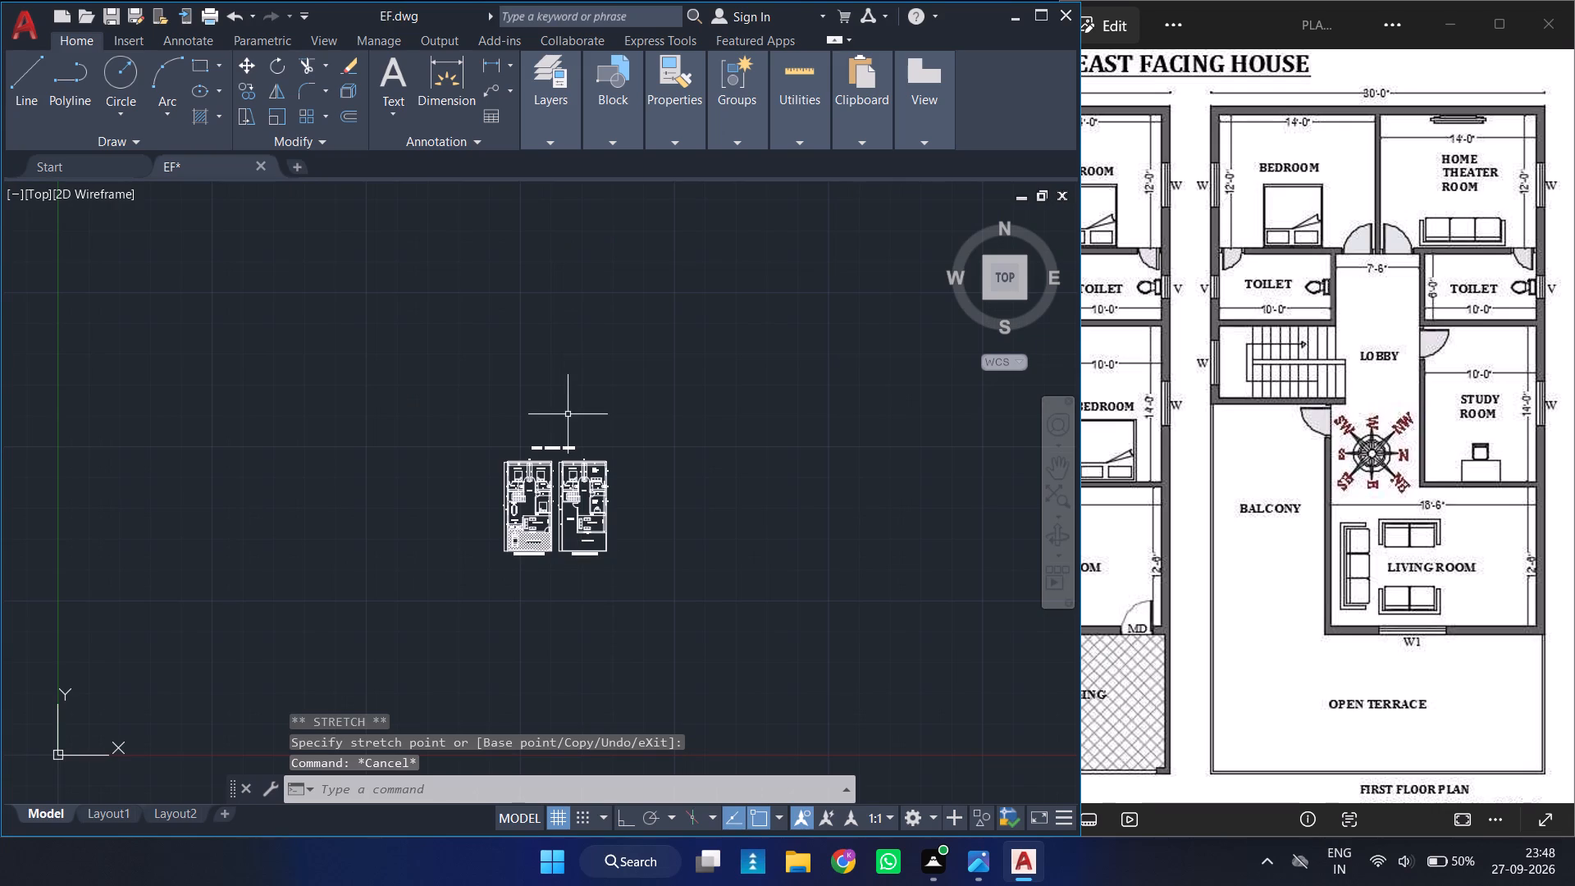
pyautogui.keyDown('ctrl'); pyautogui.scroll(3, 558, 431); pyautogui.keyUp('ctrl')
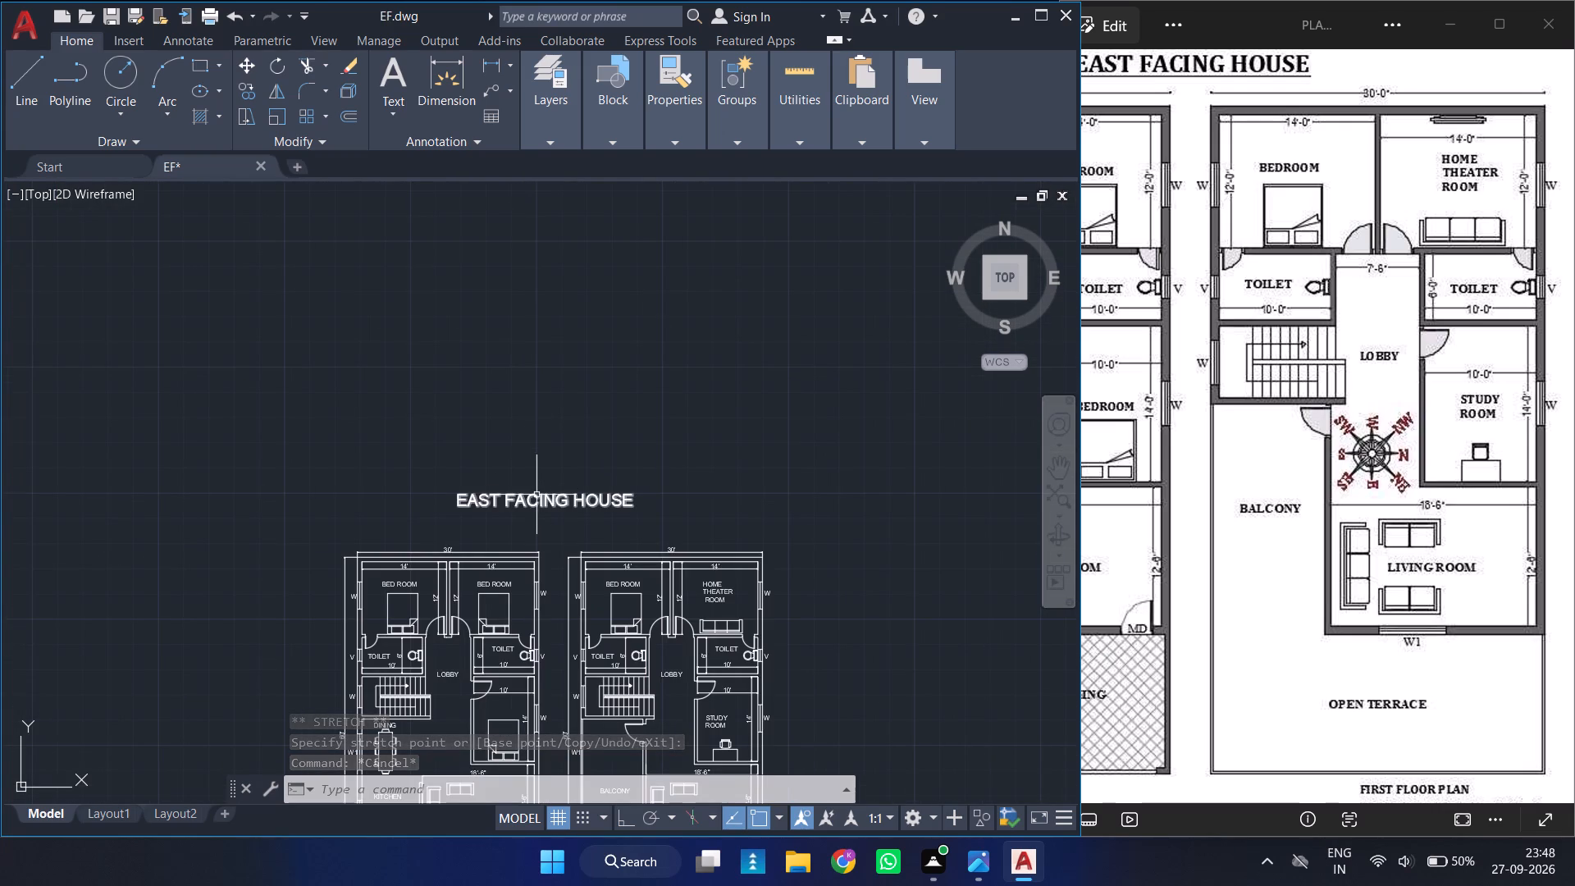
pyautogui.click(536, 500)
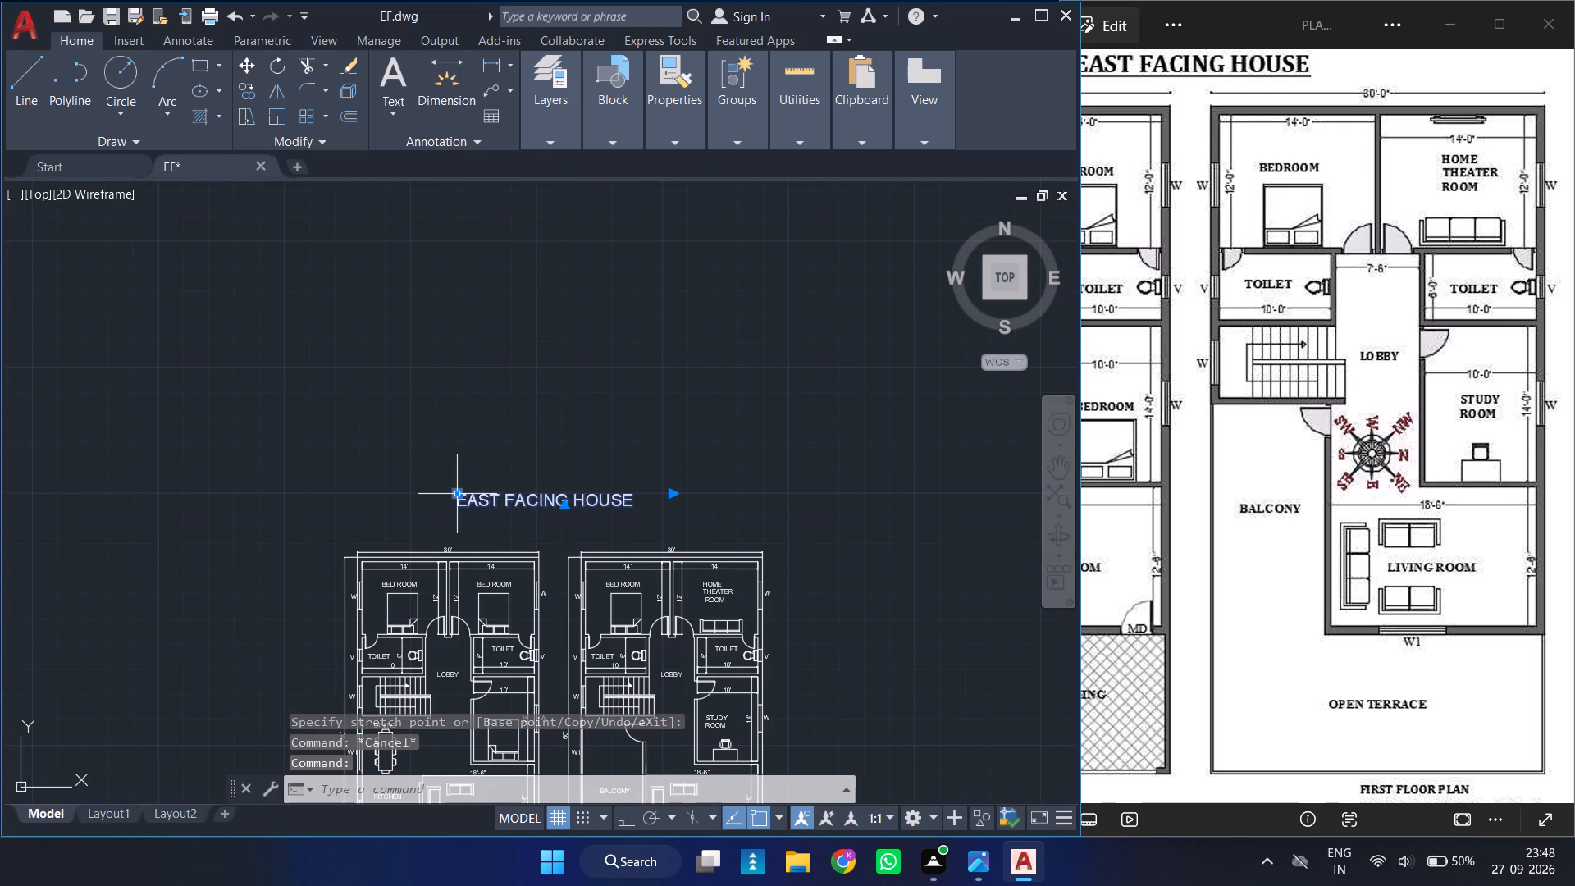
pyautogui.click(461, 492)
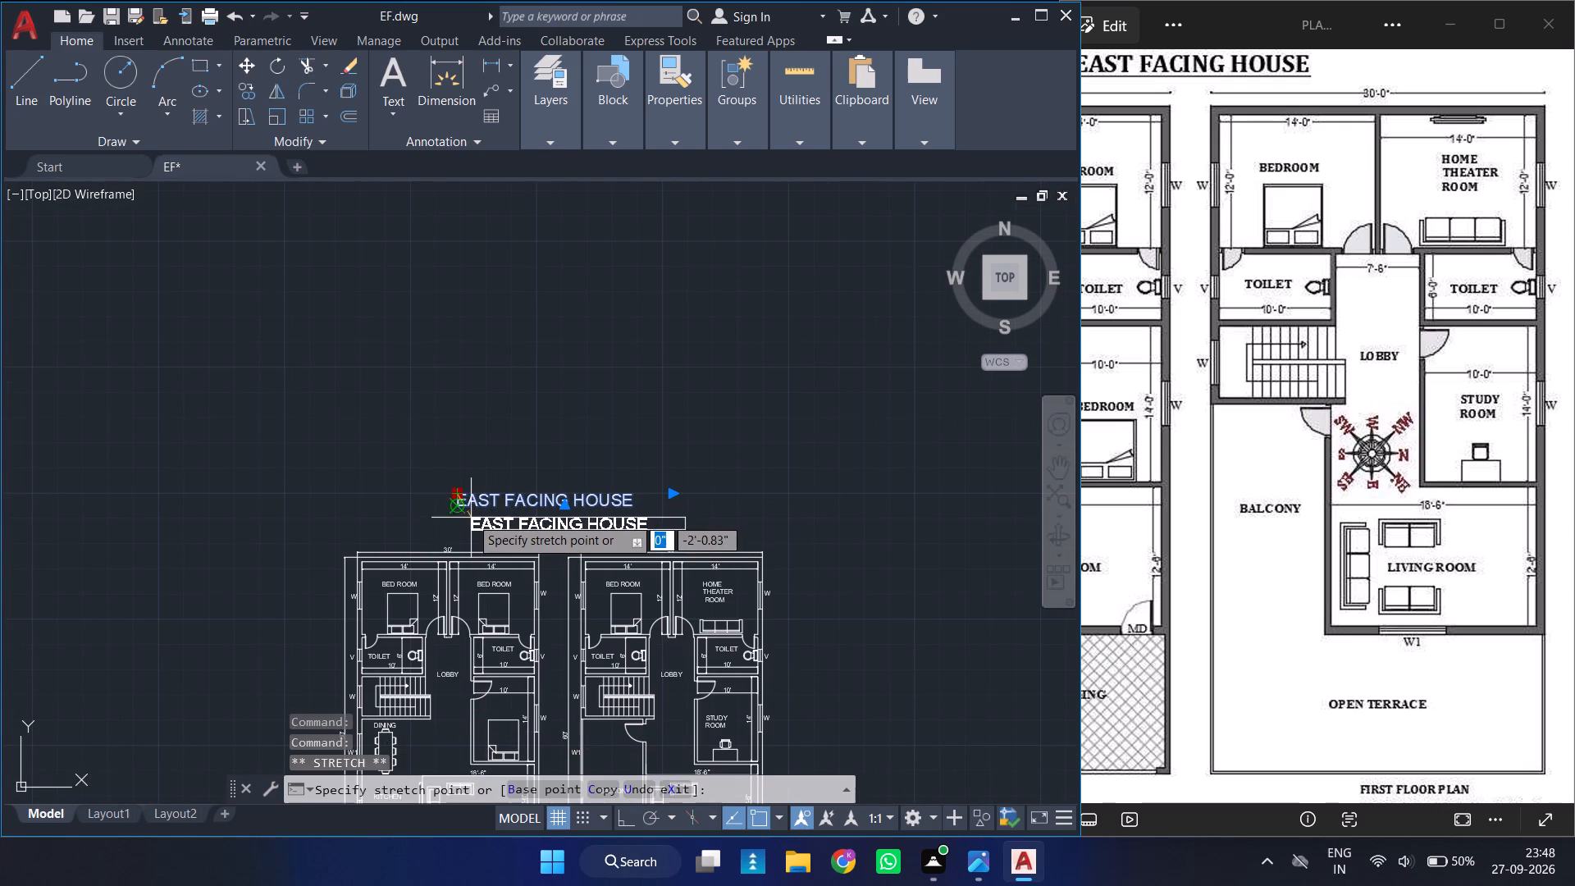
pyautogui.click(470, 515)
pyautogui.keyDown('ctrl'); pyautogui.scroll(2, 452, 499); pyautogui.keyUp('ctrl')
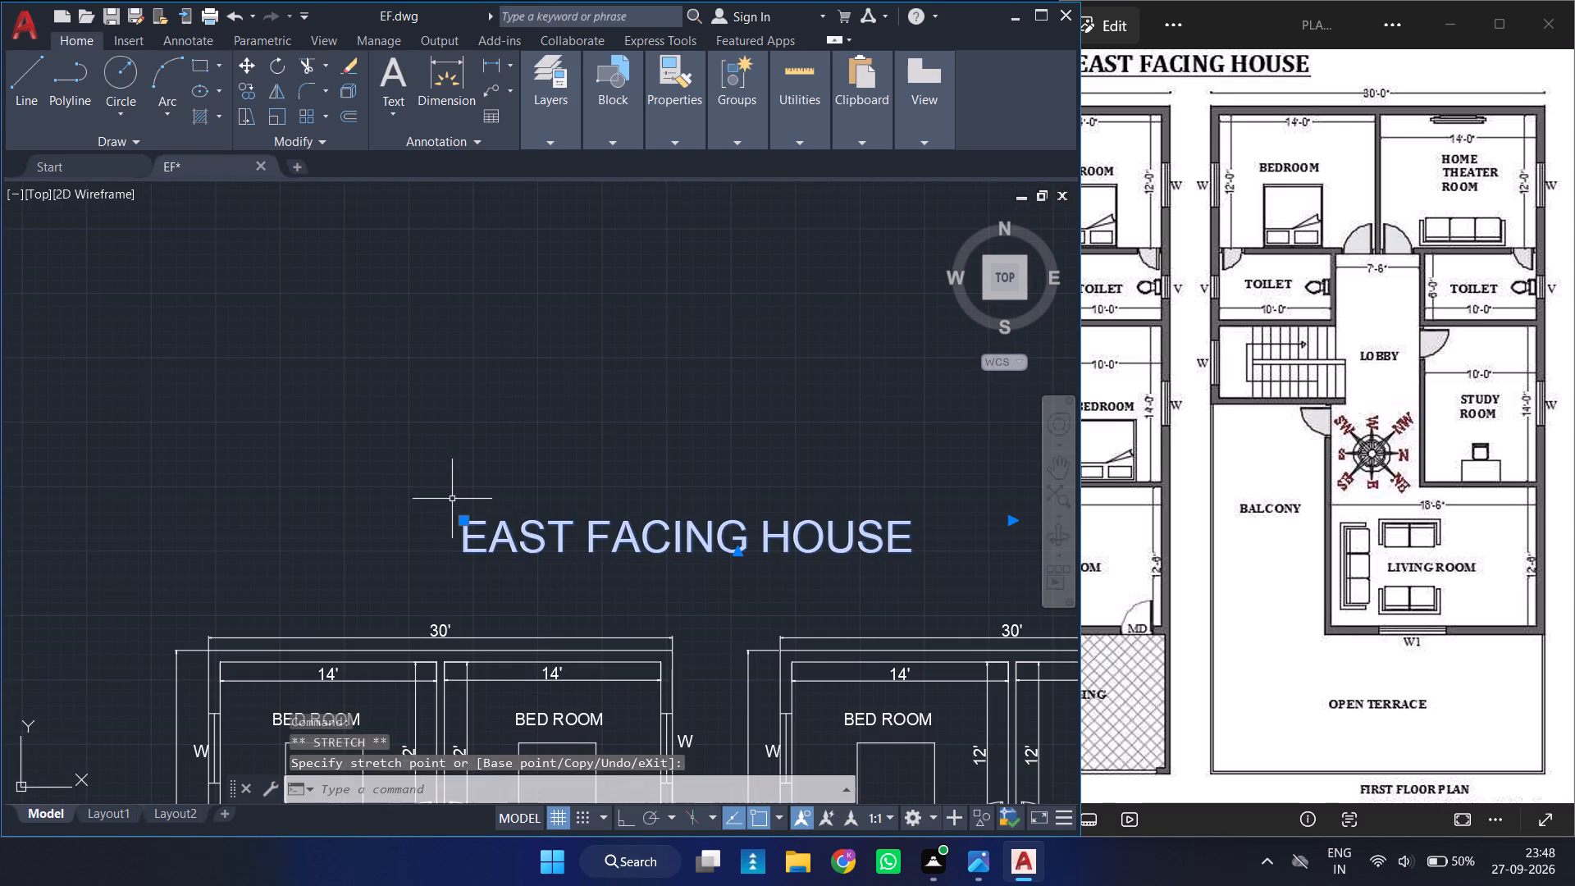
pyautogui.click(466, 520)
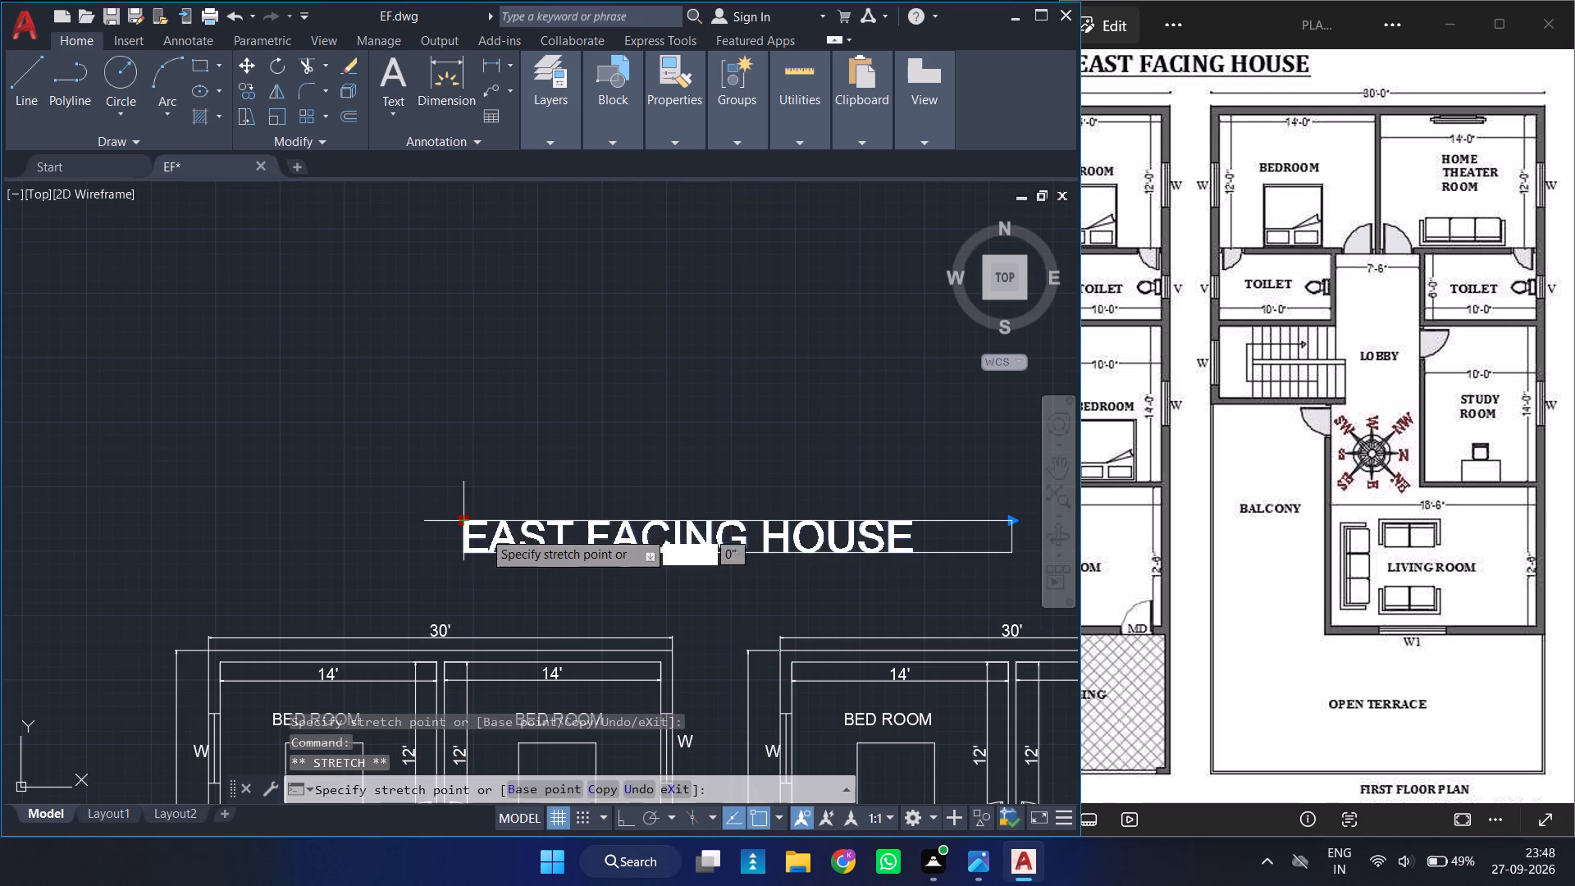
pyautogui.click(511, 567)
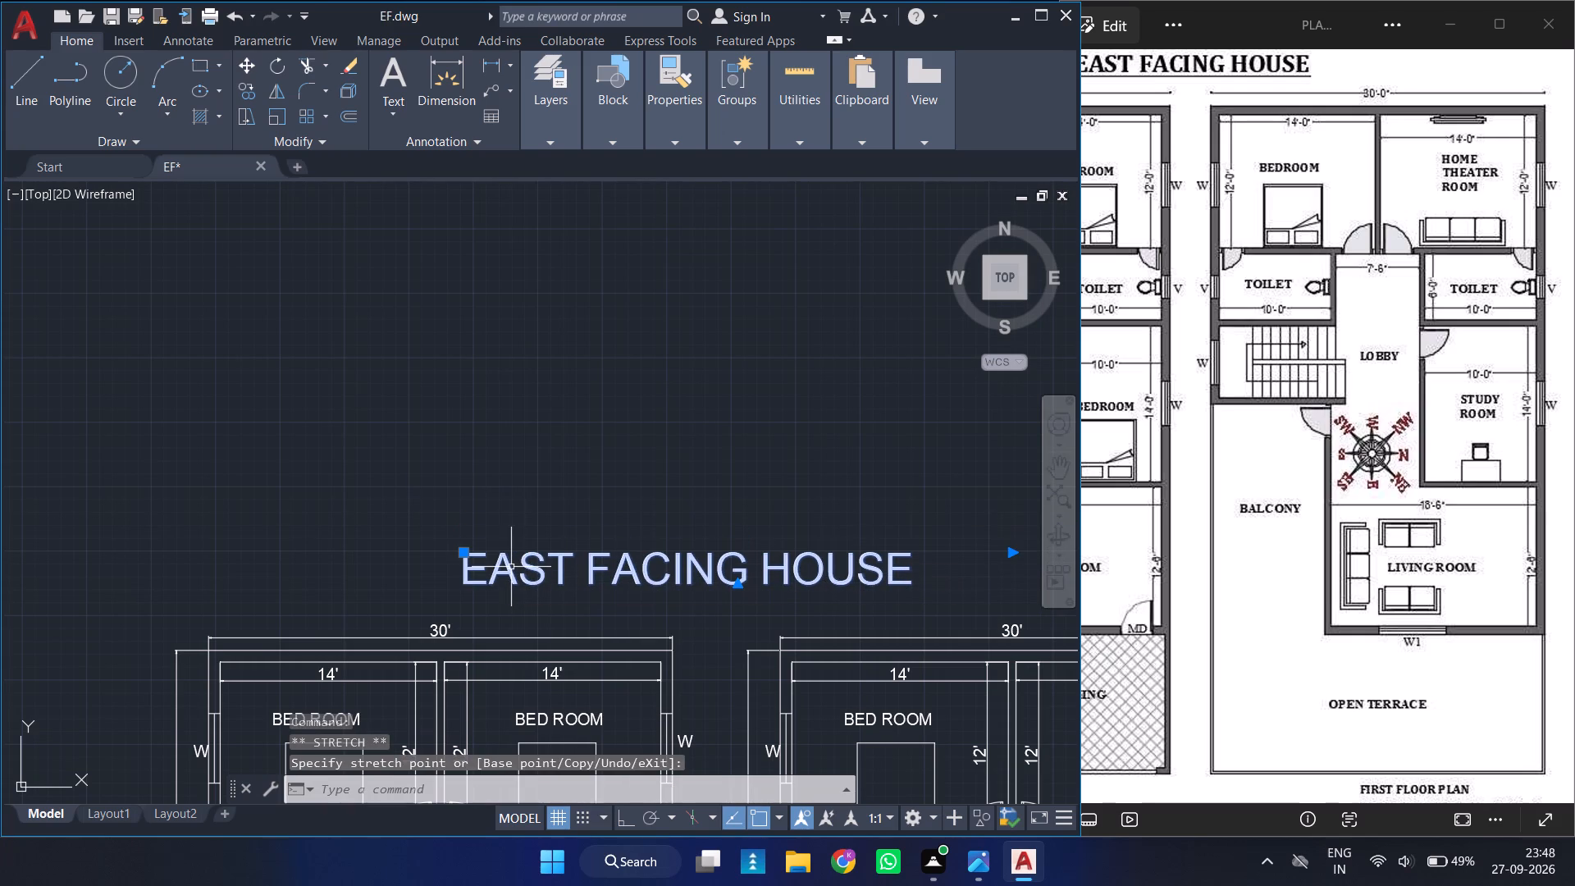
pyautogui.moveTo(463, 552); pyautogui.dragTo(516, 578)
pyautogui.click(516, 578)
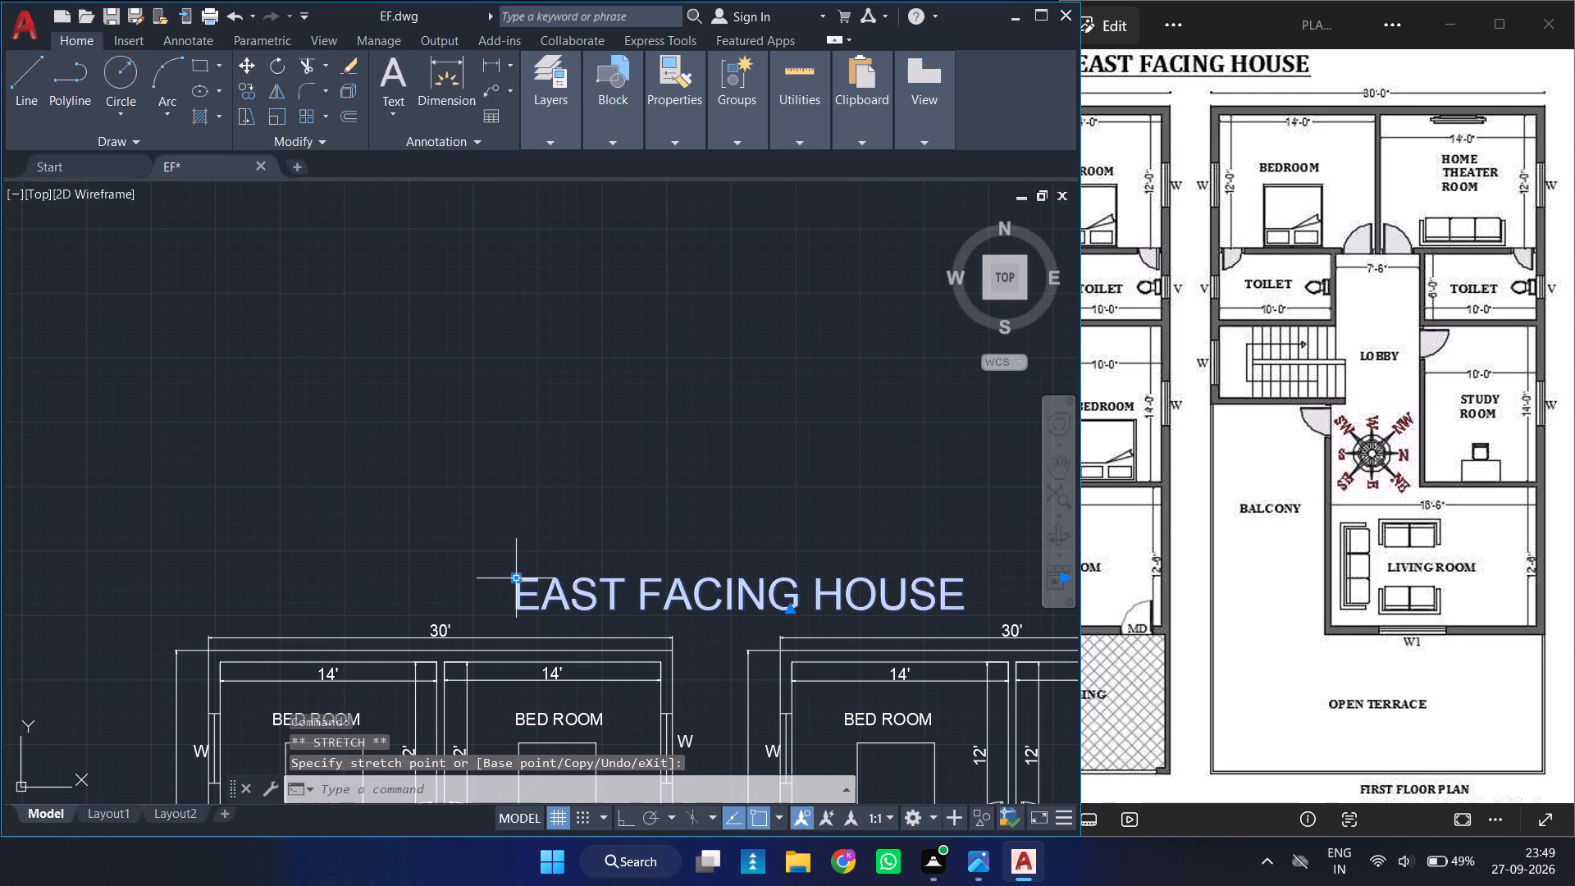
pyautogui.click(518, 580)
pyautogui.click(518, 564)
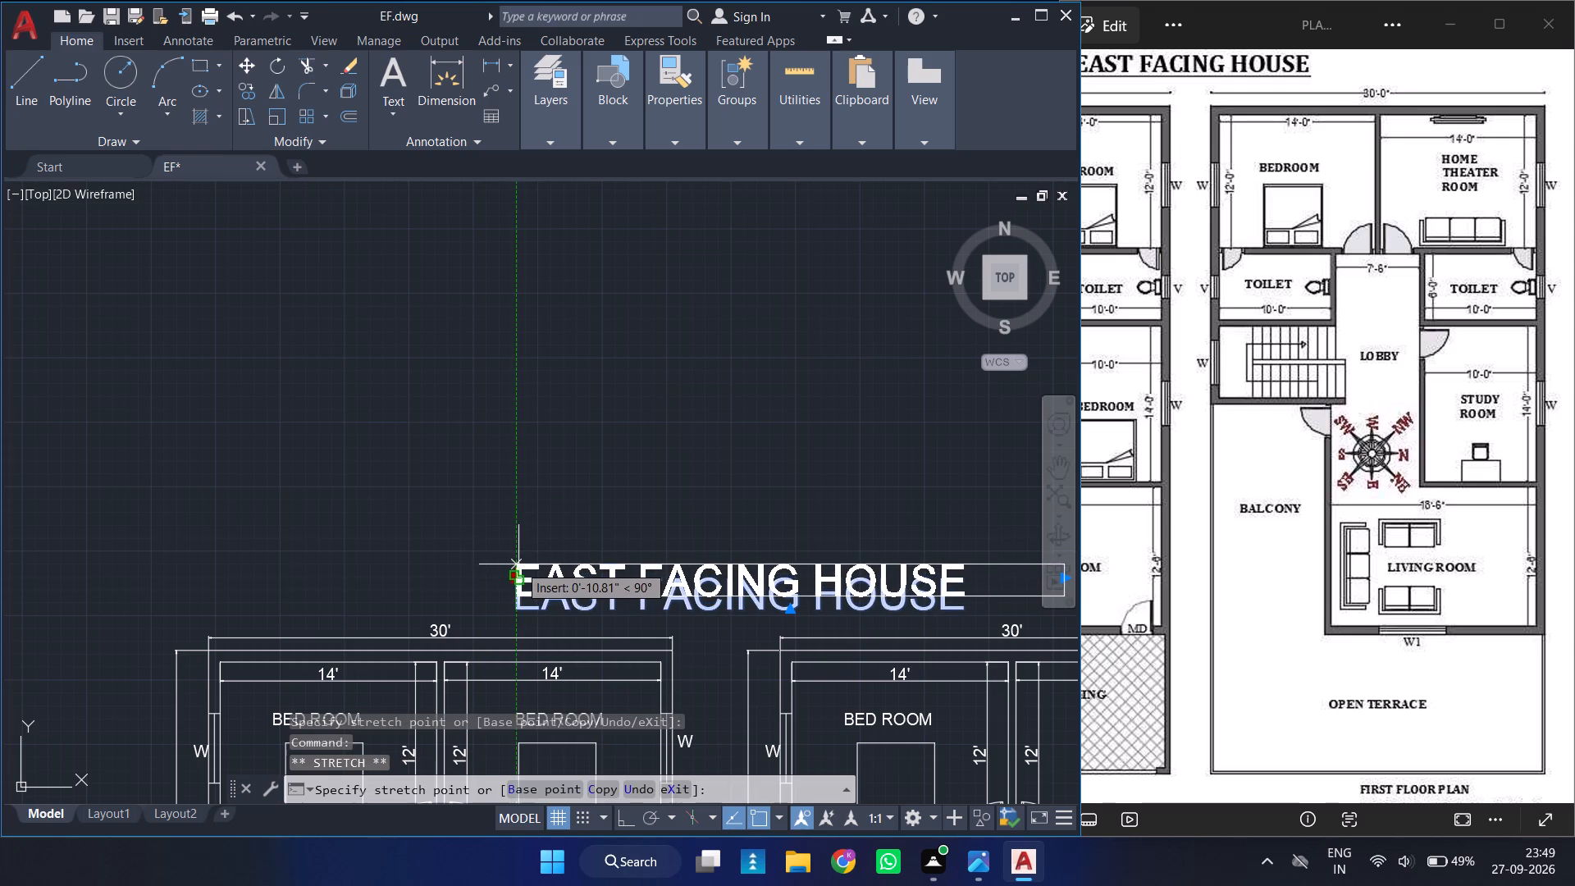
pyautogui.keyDown('ctrl'); pyautogui.scroll(-2, 537, 490); pyautogui.keyUp('ctrl')
pyautogui.keyDown('ctrl'); pyautogui.scroll(-1, 613, 513); pyautogui.keyUp('ctrl')
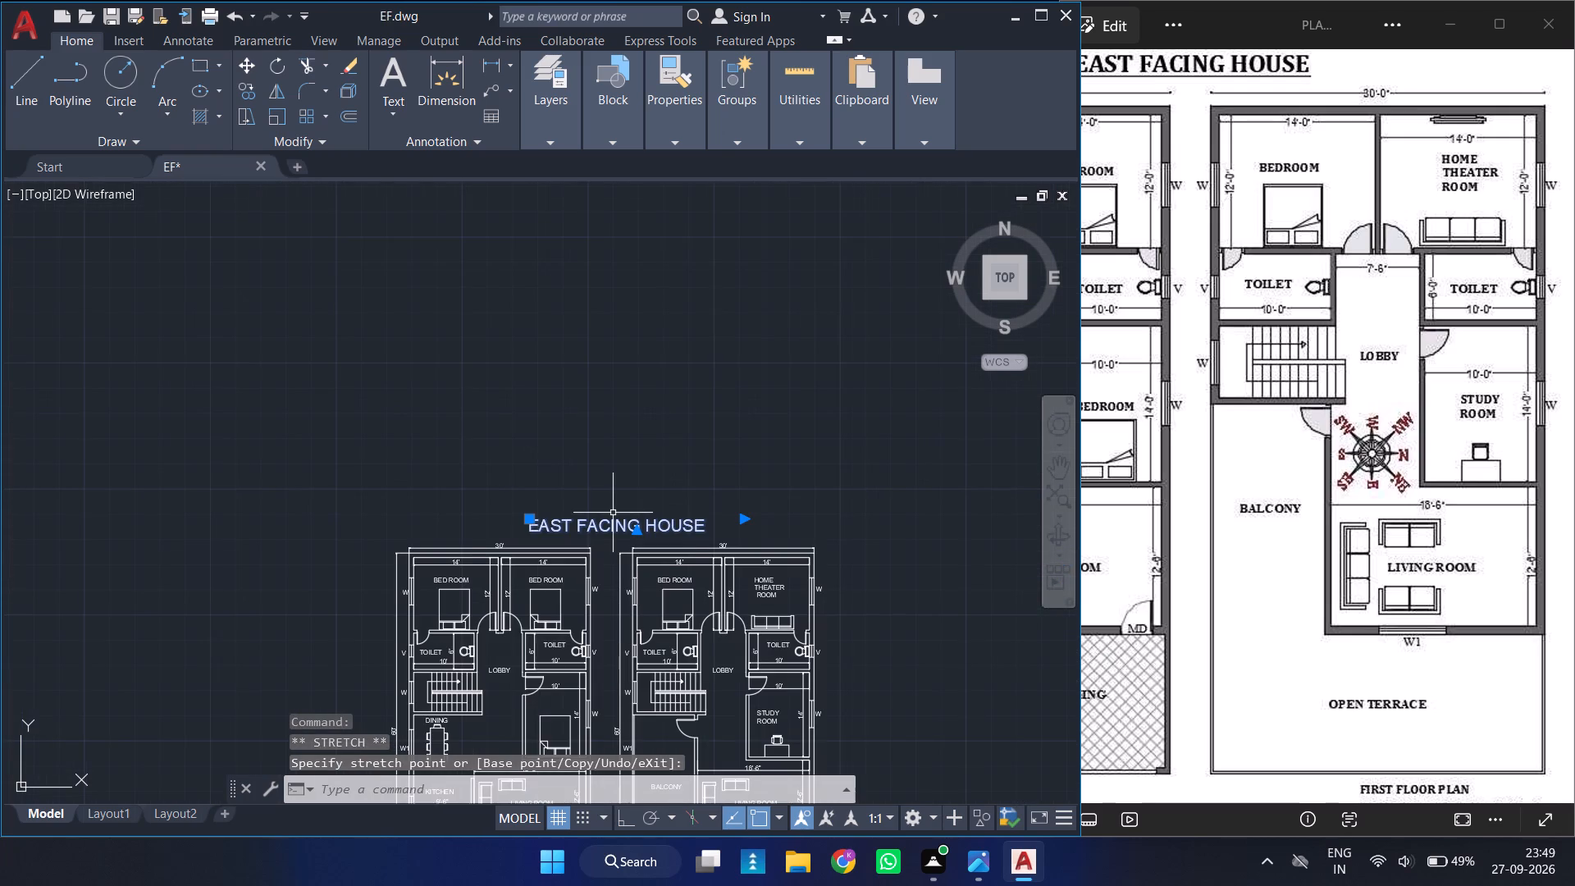
pyautogui.keyDown('ctrl'); pyautogui.scroll(-1, 670, 391); pyautogui.keyUp('ctrl')
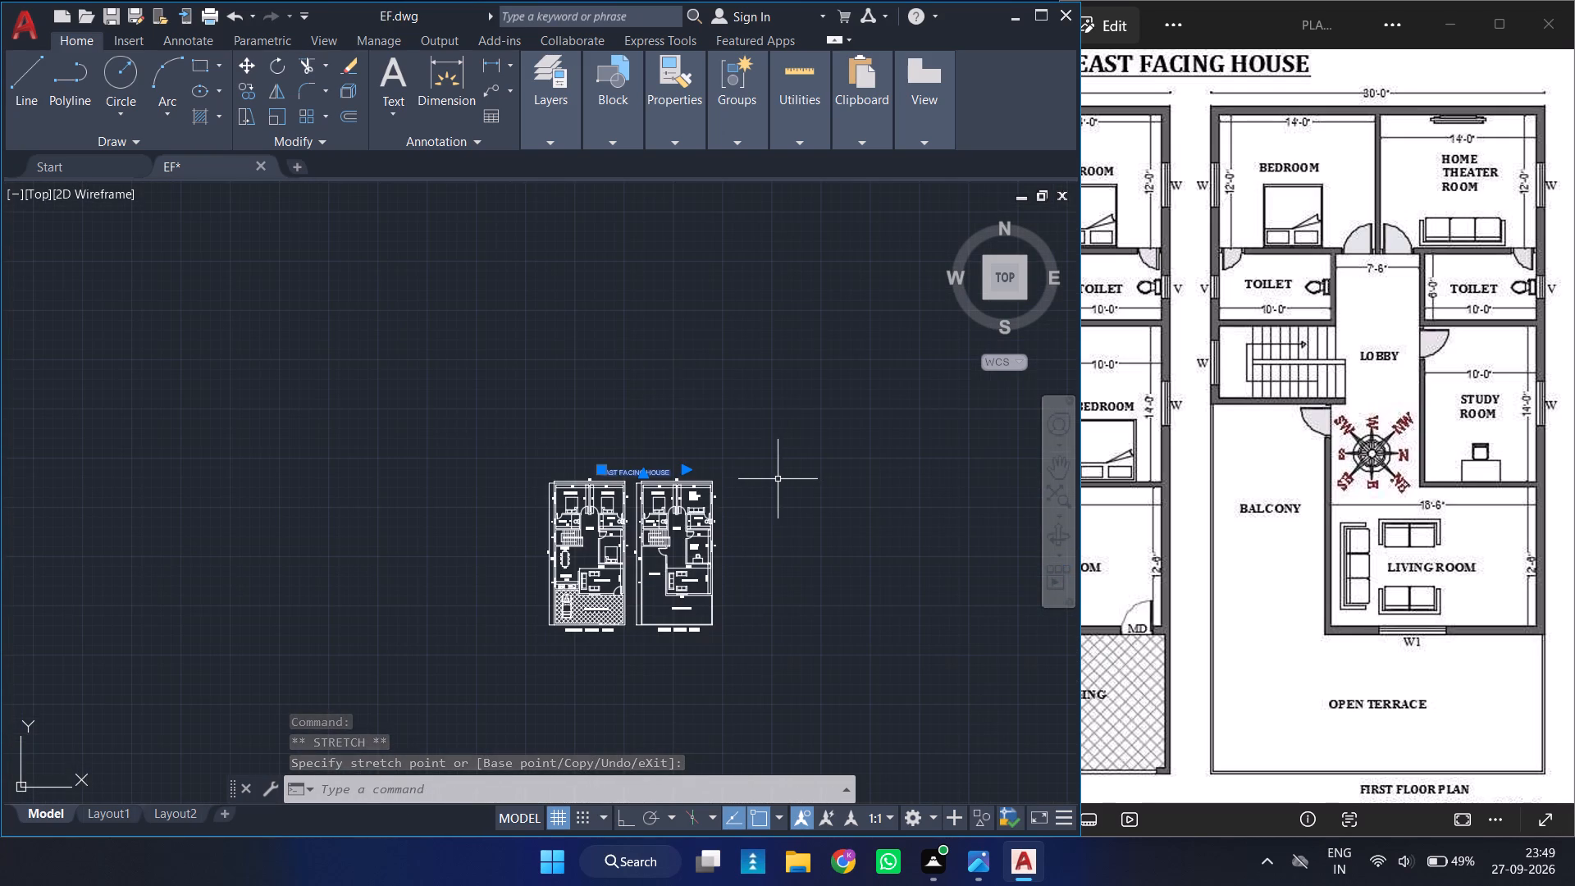
pyautogui.press('Escape')
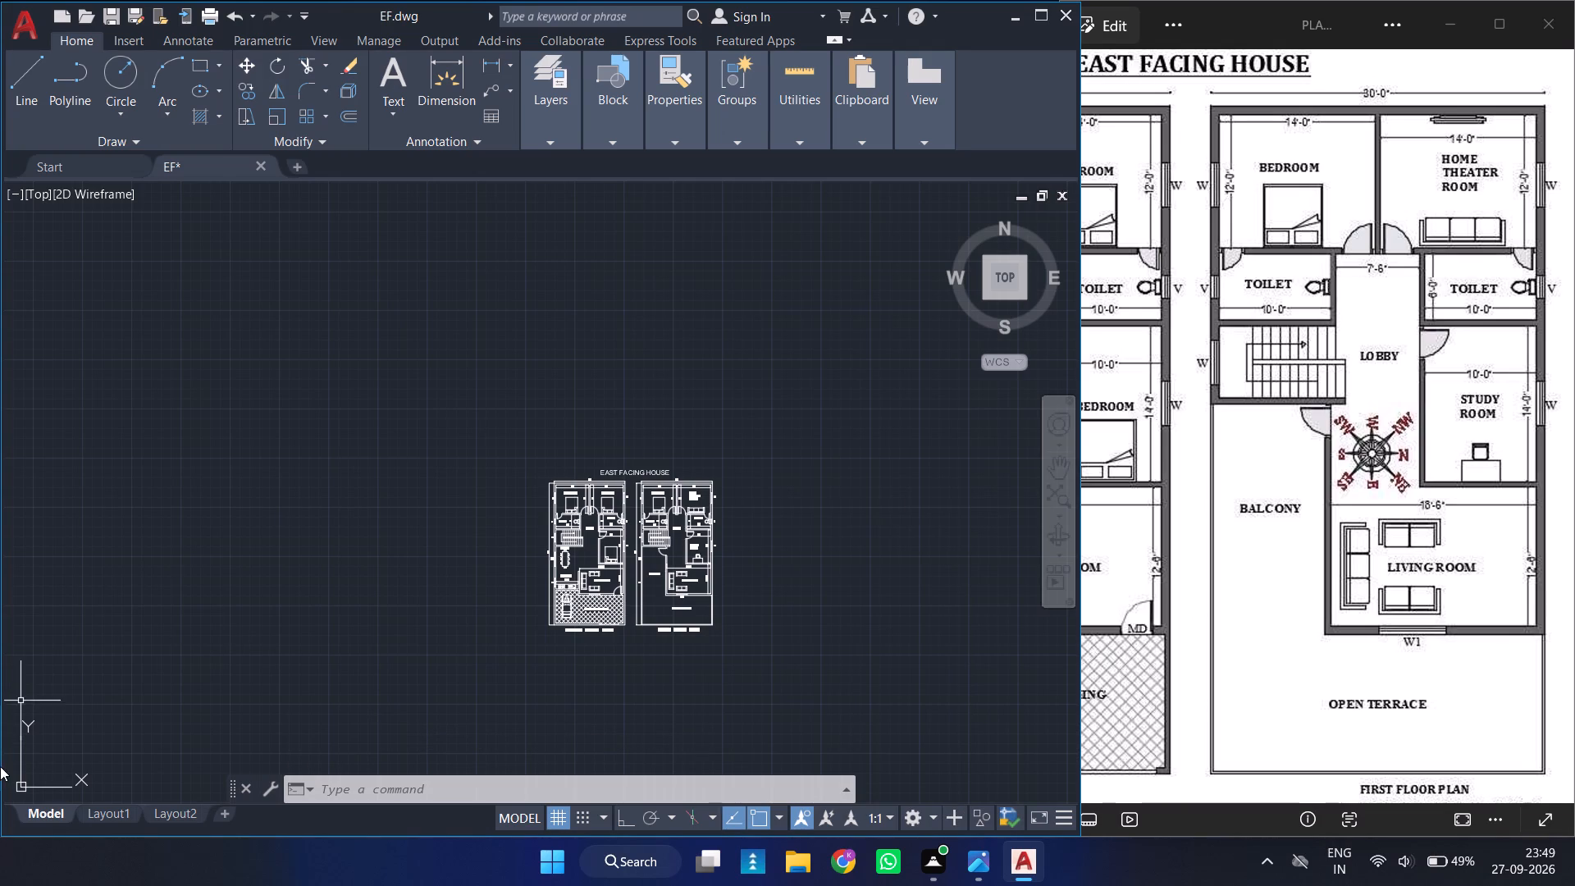
# Erase the existing viewport from Layout1.
pyautogui.click(121, 814)
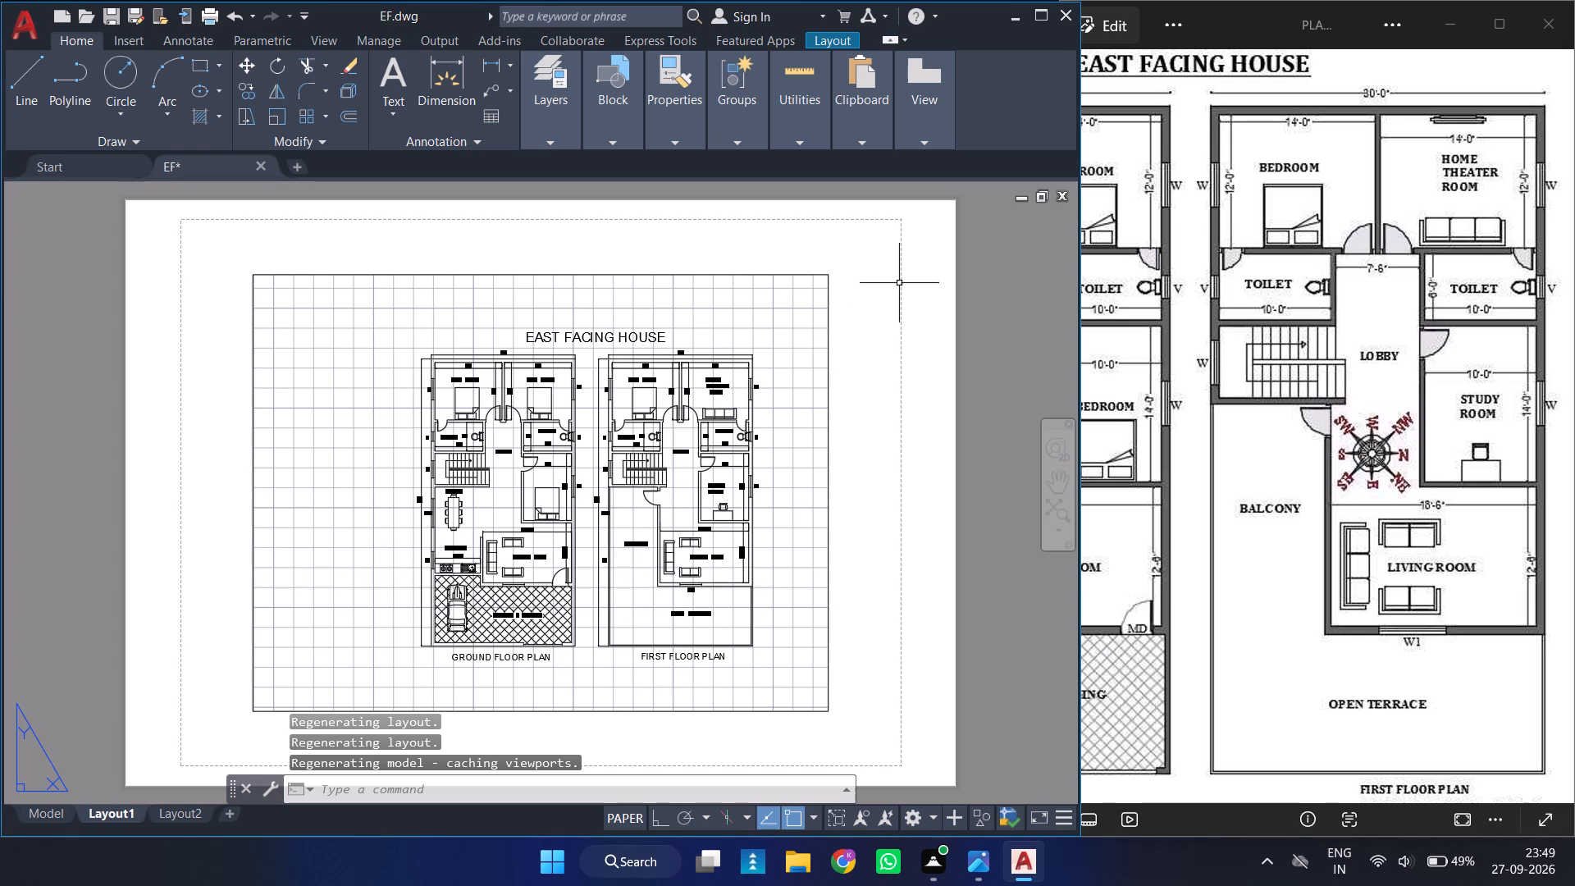
pyautogui.click(893, 252)
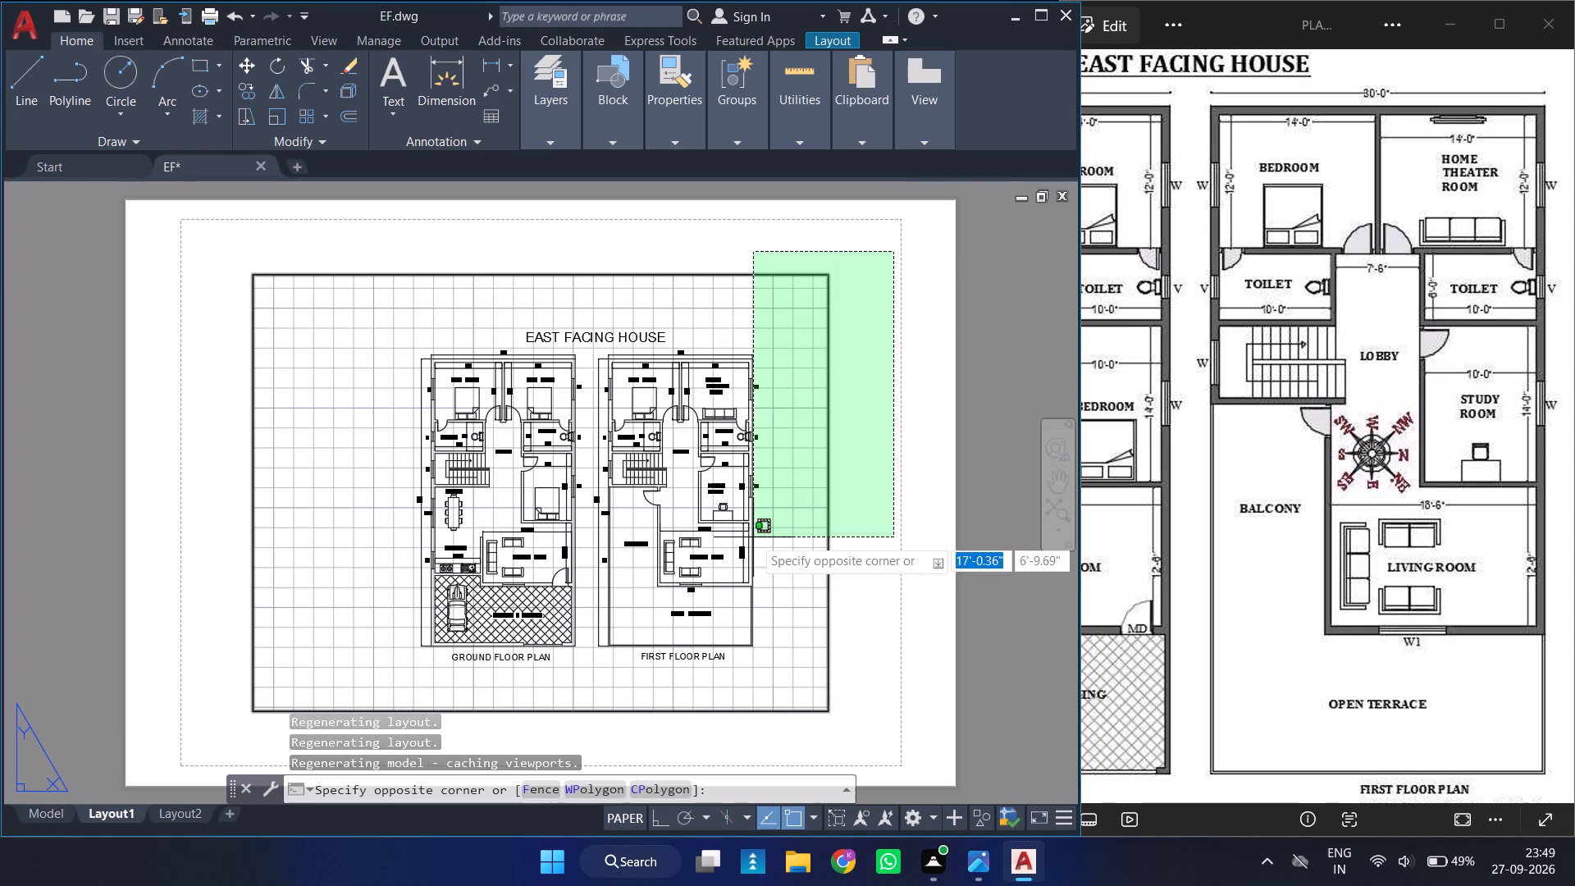
pyautogui.click(212, 697)
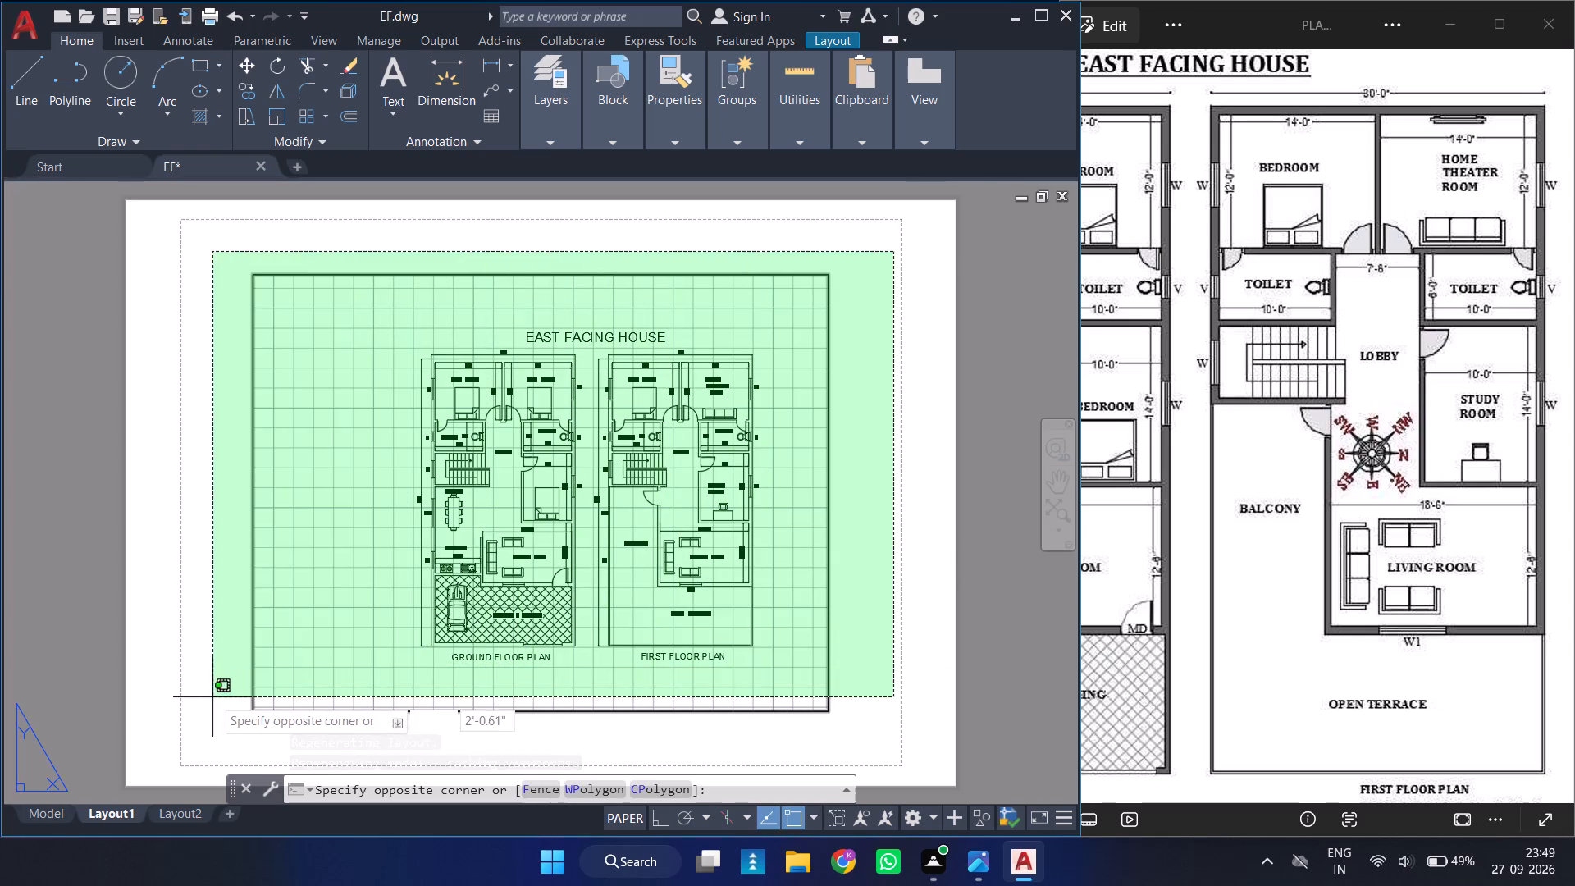
pyautogui.press('Delete')
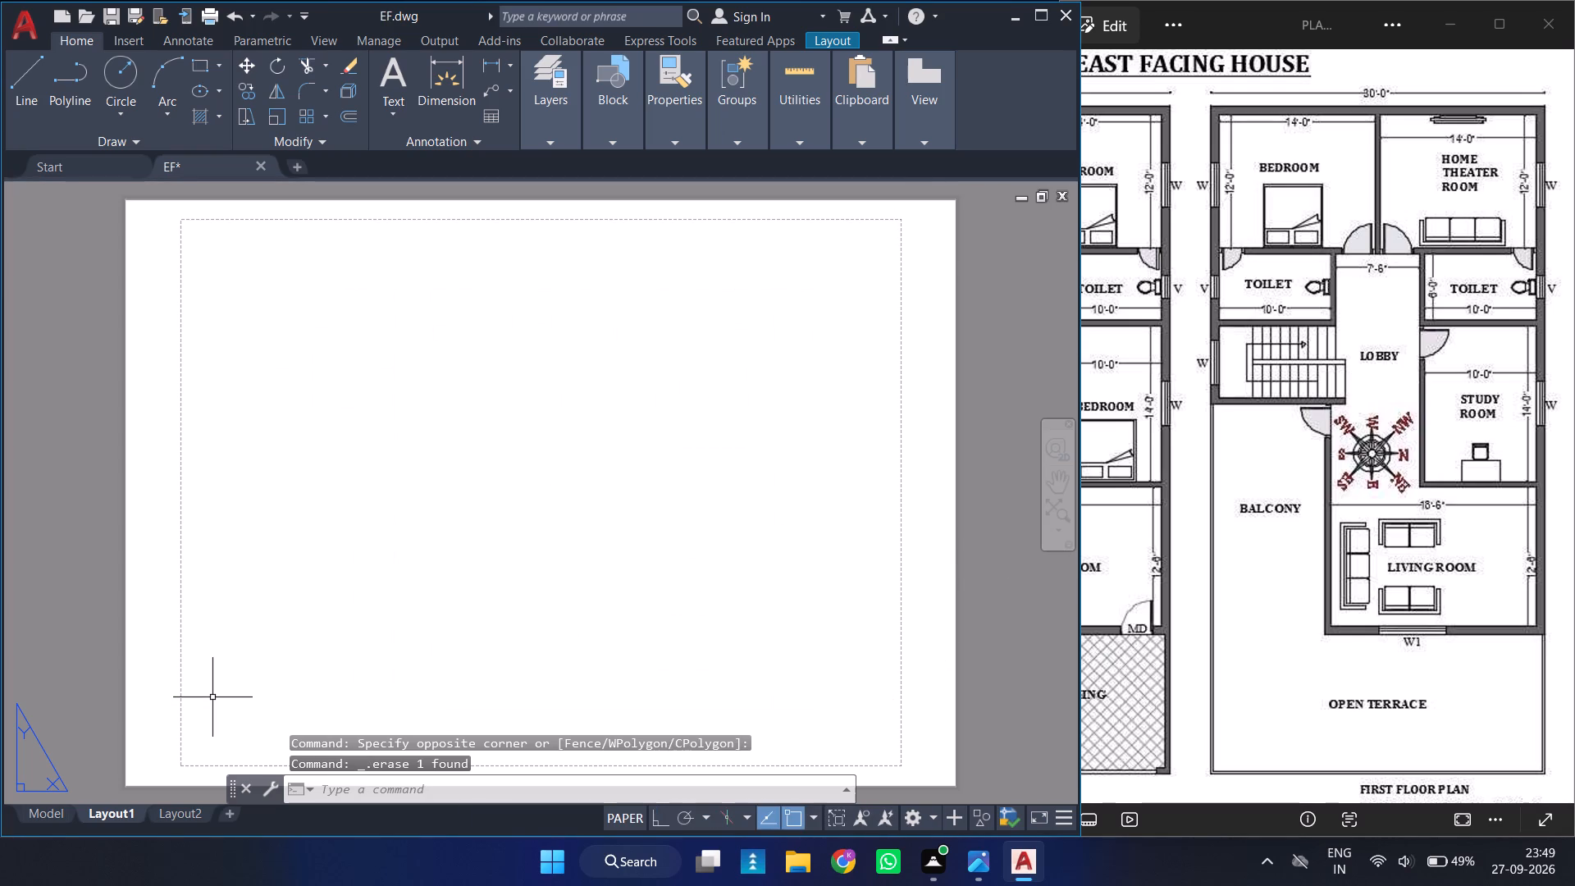
# Modify Layout1's page setup to use the DWG To PDF.pc3 plotter and the monochrome.ctb plot style table.
pyautogui.rightClick(116, 813)
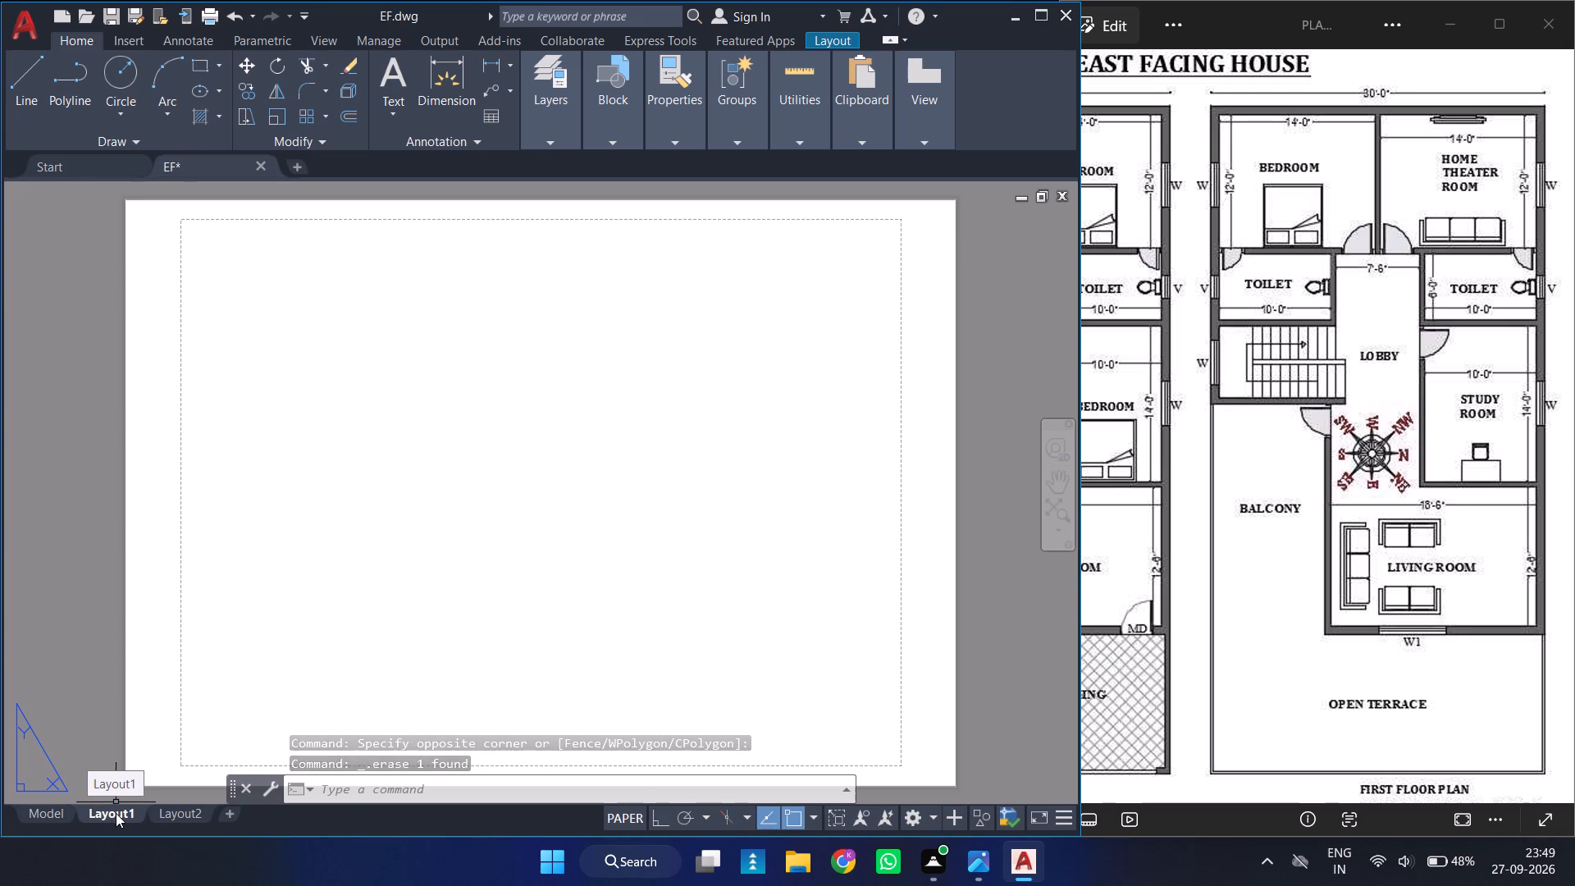
pyautogui.click(186, 665)
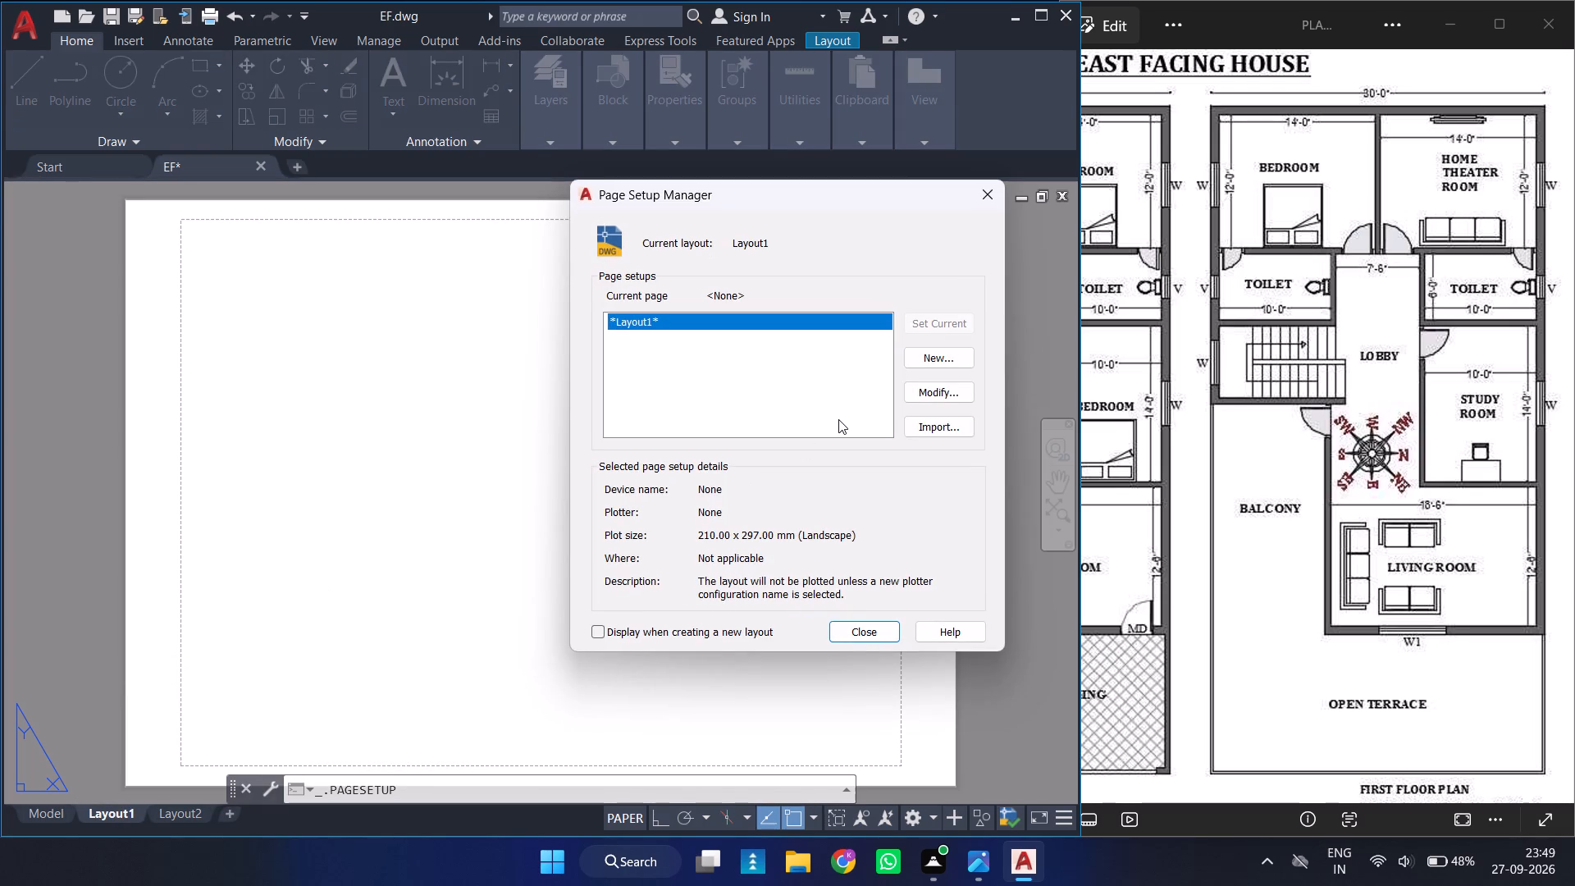
pyautogui.click(952, 387)
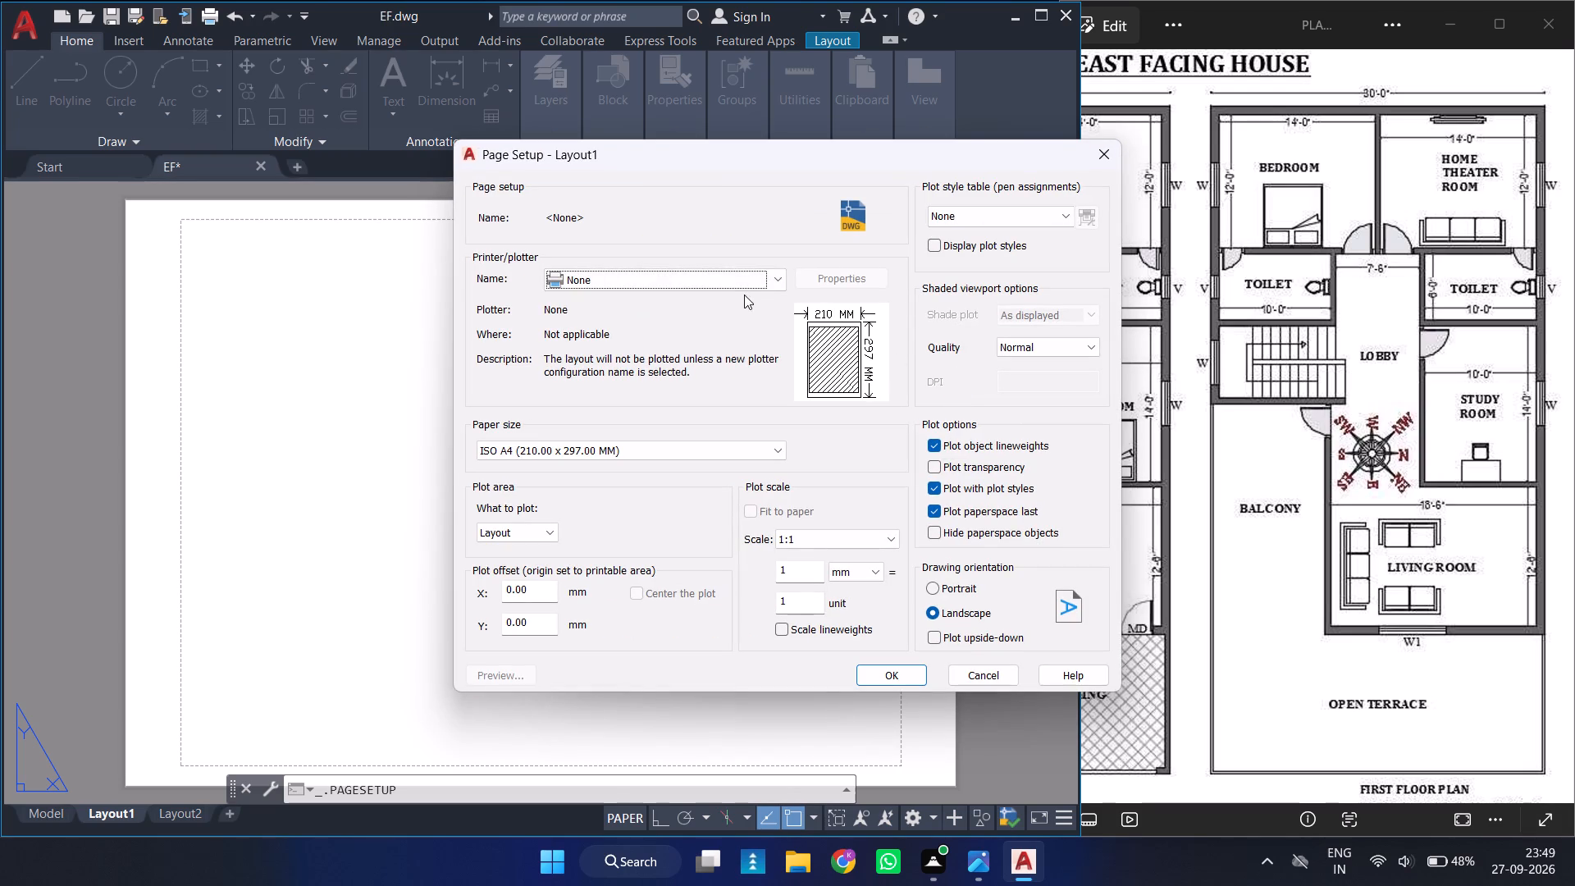
pyautogui.click(738, 279)
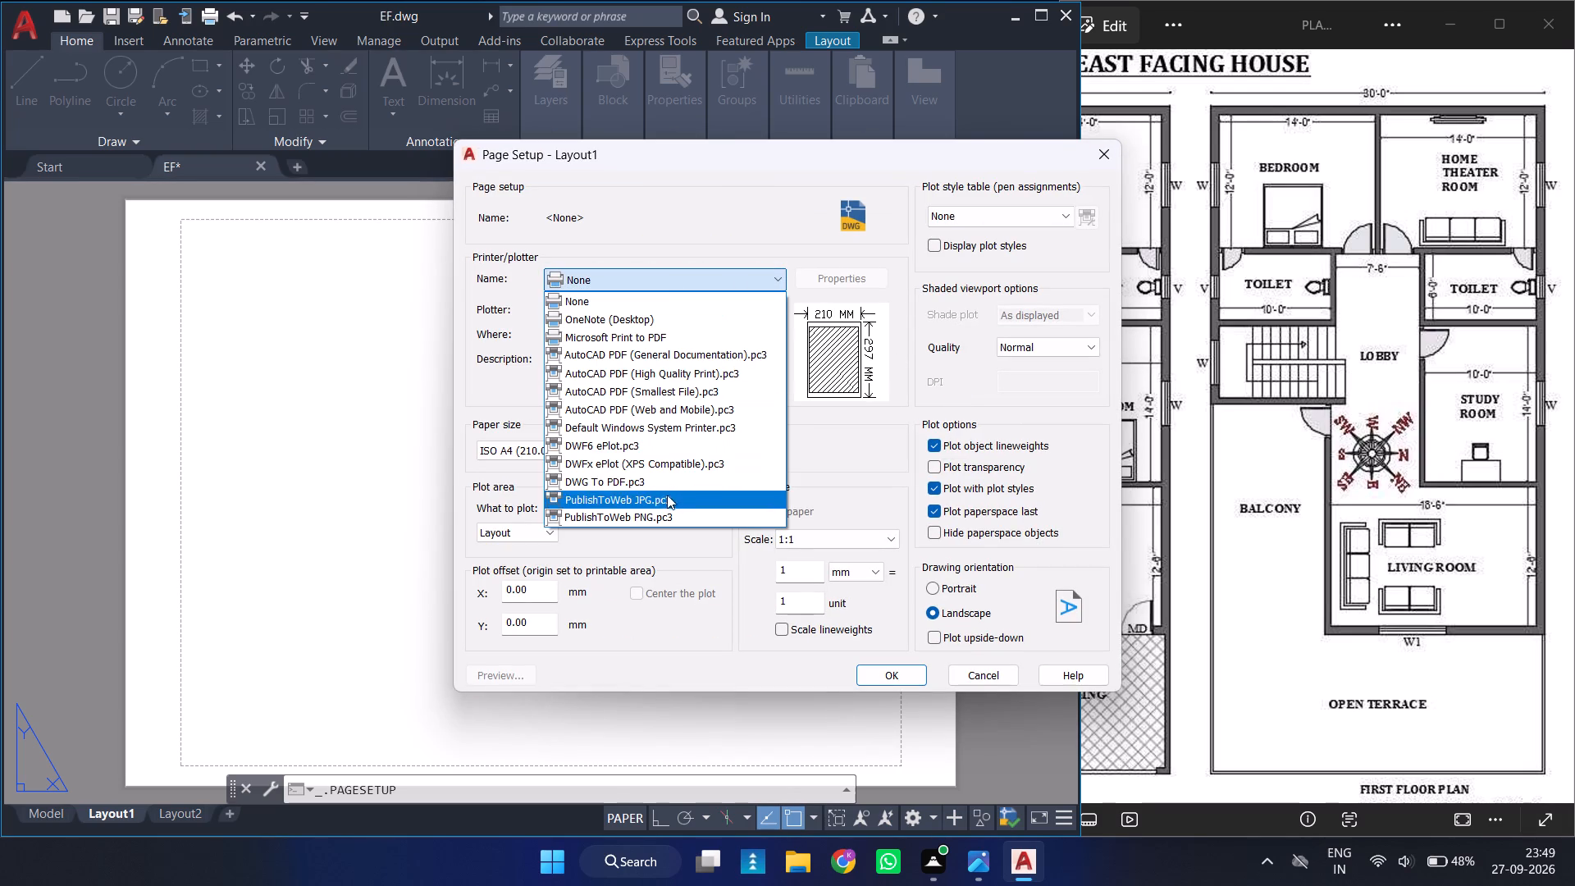
pyautogui.click(671, 476)
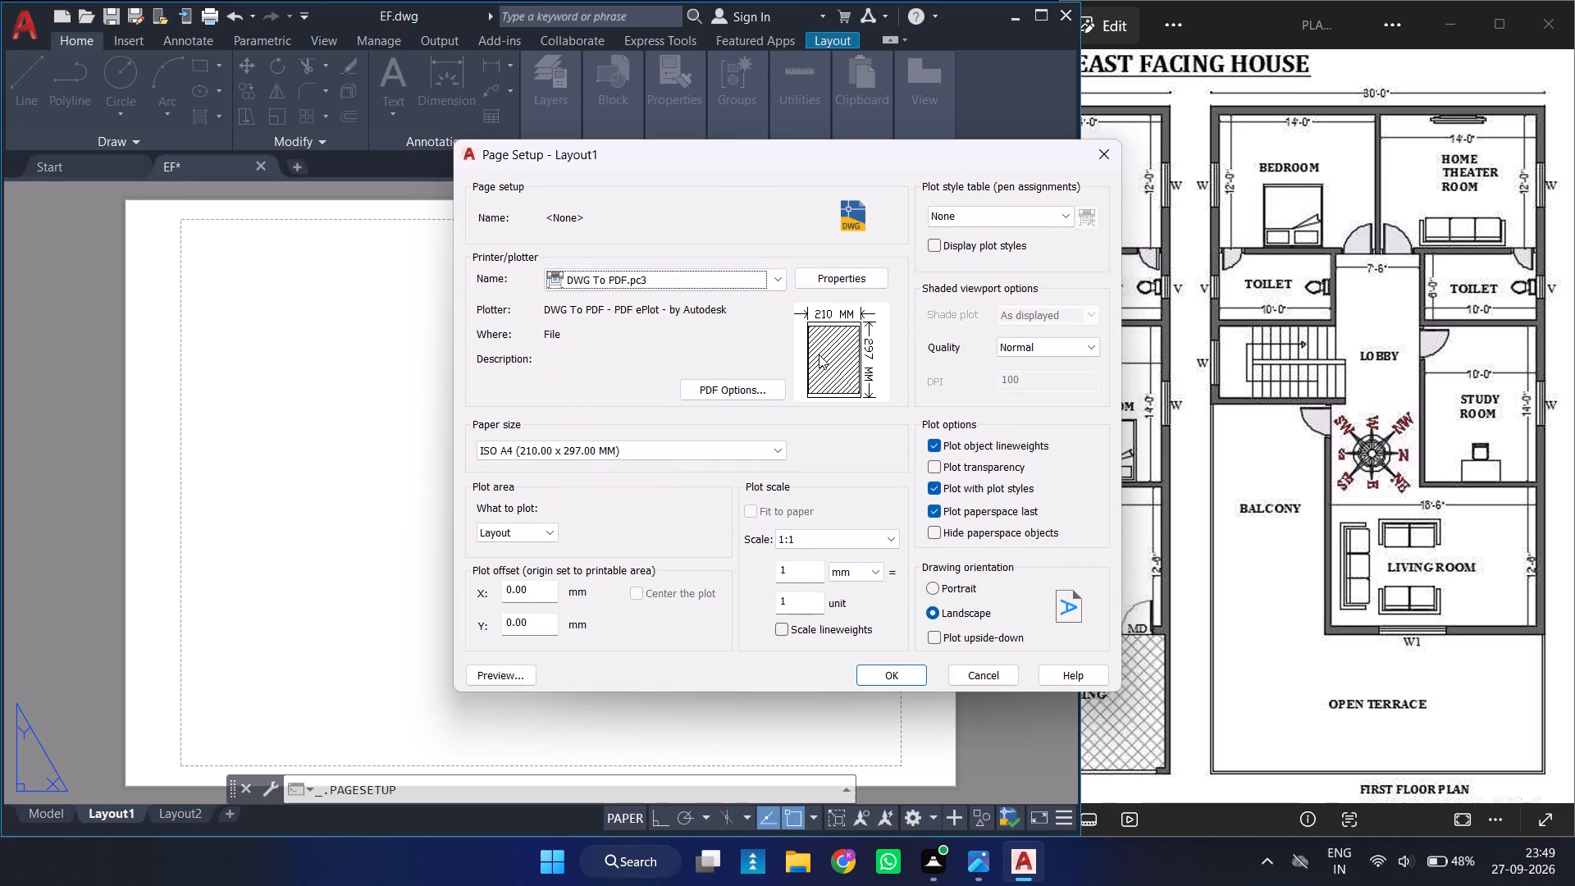
pyautogui.click(1003, 211)
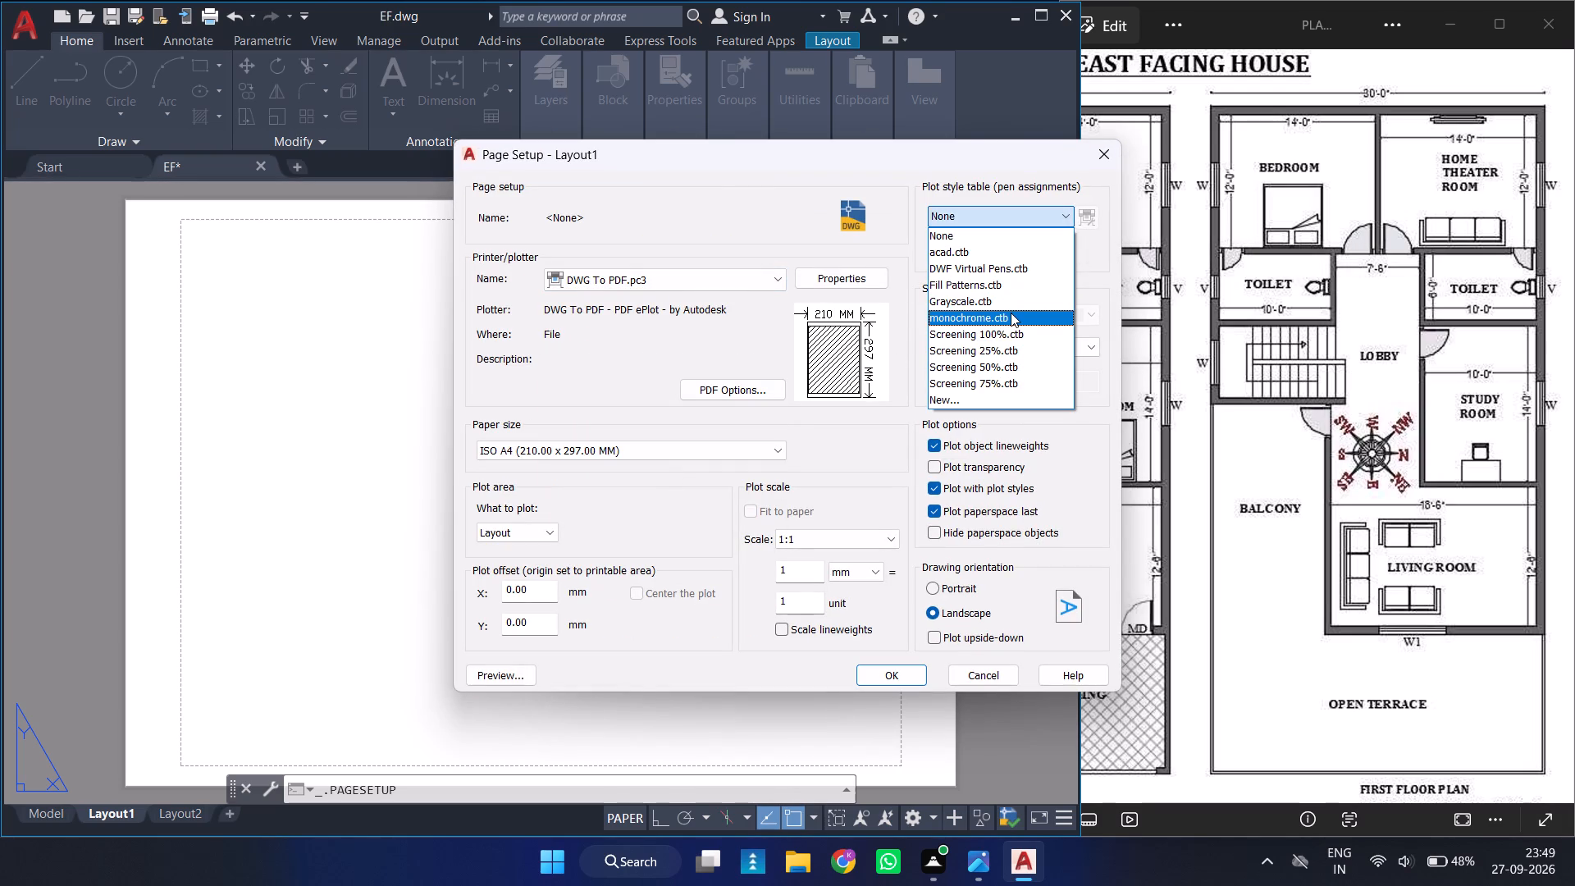
pyautogui.click(1010, 311)
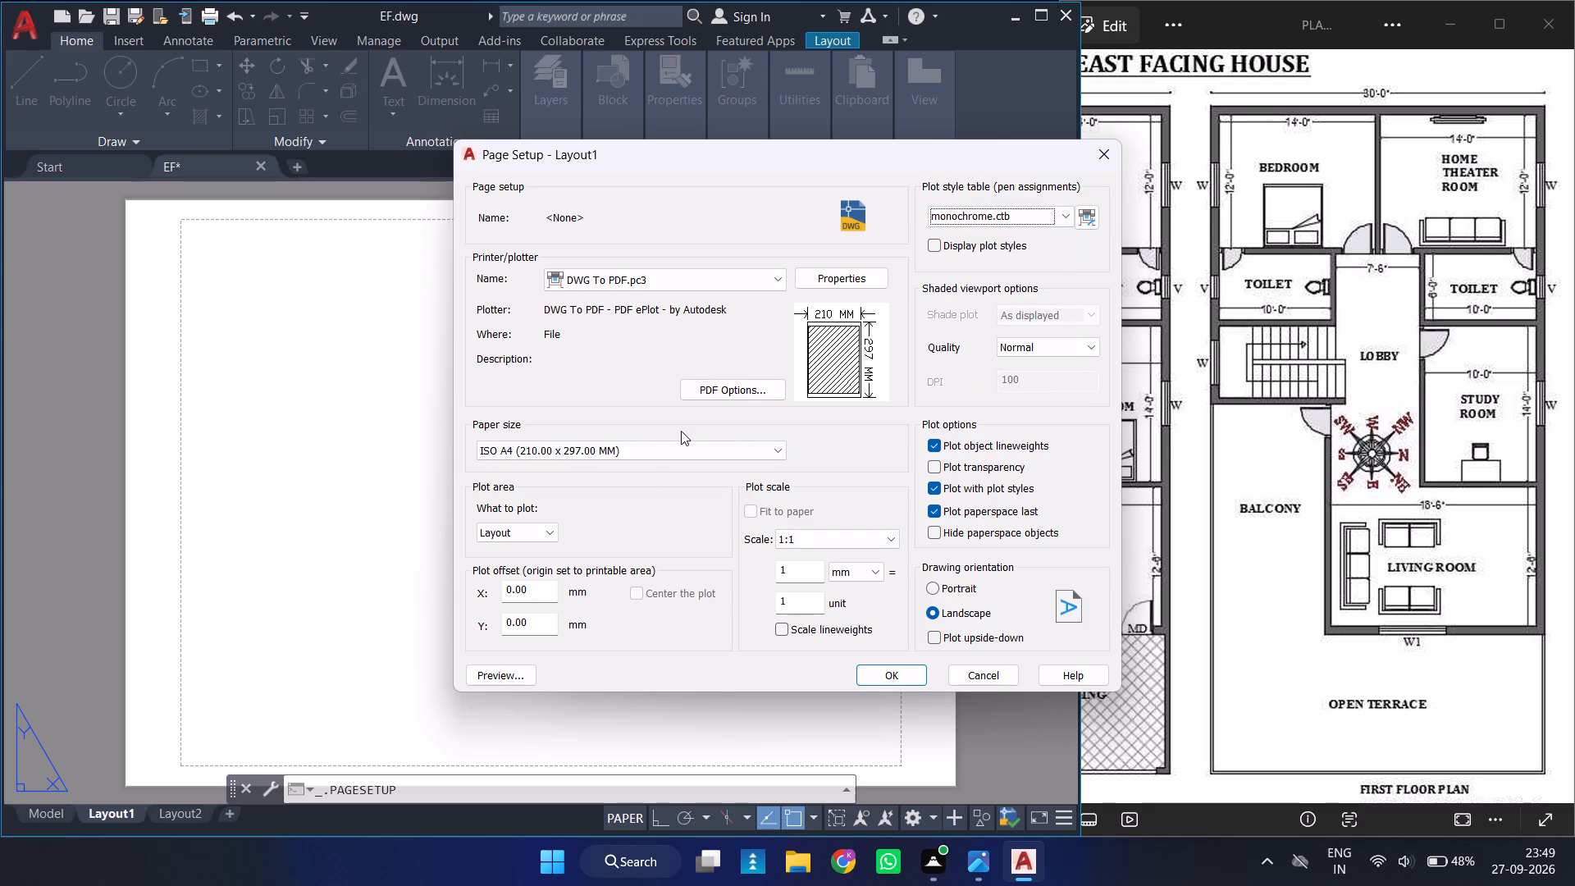
pyautogui.click(897, 676)
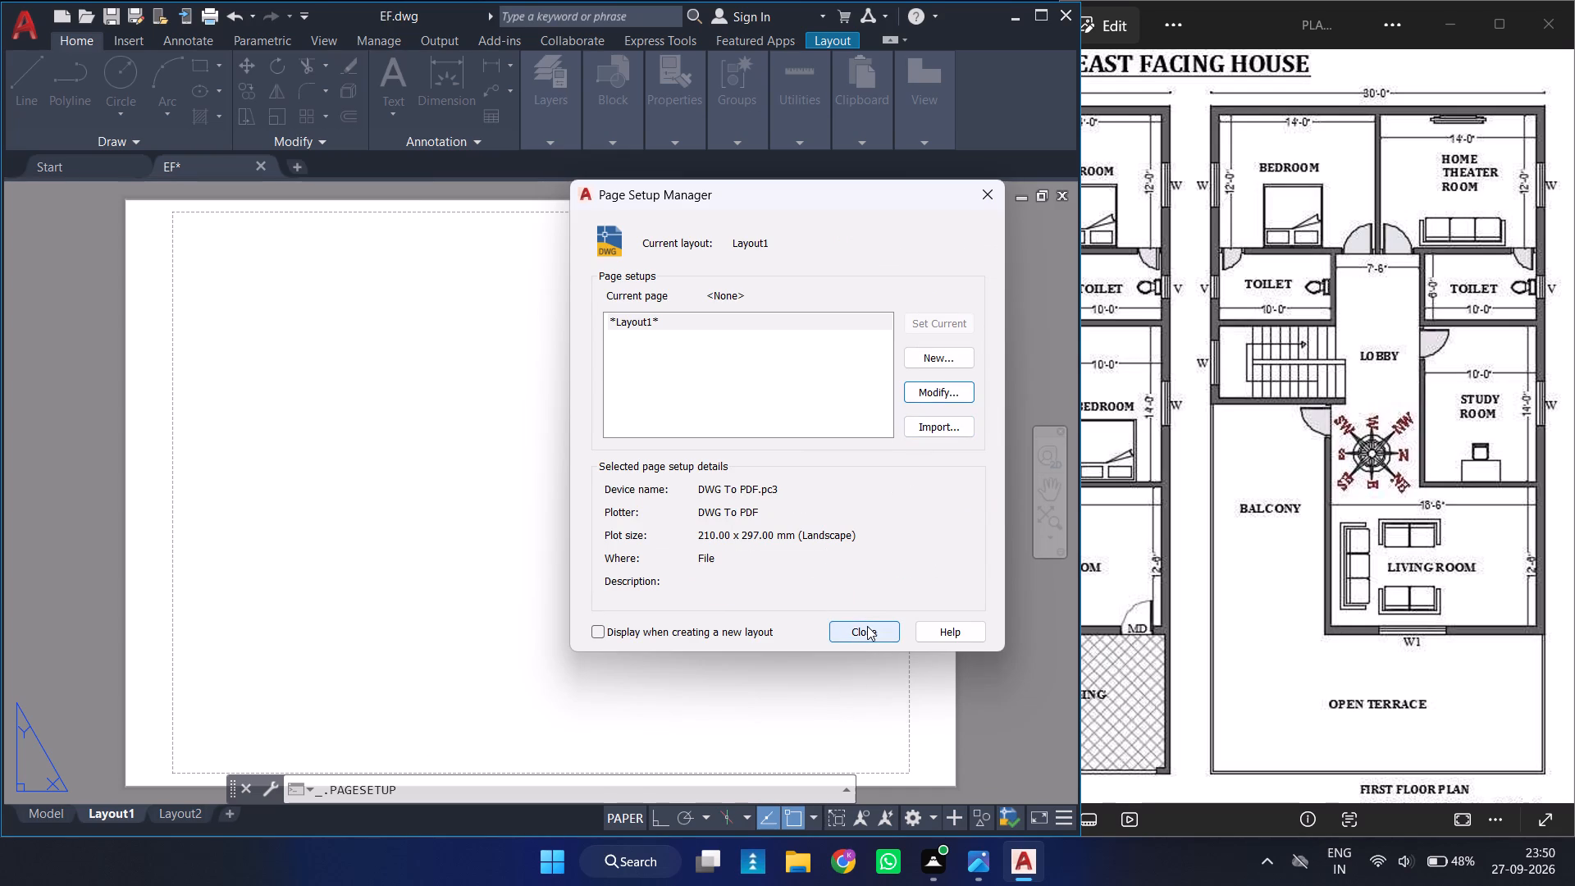
pyautogui.click(867, 626)
# Create a rectangular viewport with MVIEW that nearly fills the printable area of the Layout1 sheet.
pyautogui.write('MV')
pyautogui.press('Return')
pyautogui.keyDown('ctrl'); pyautogui.scroll(-2, 867, 626); pyautogui.keyUp('ctrl')
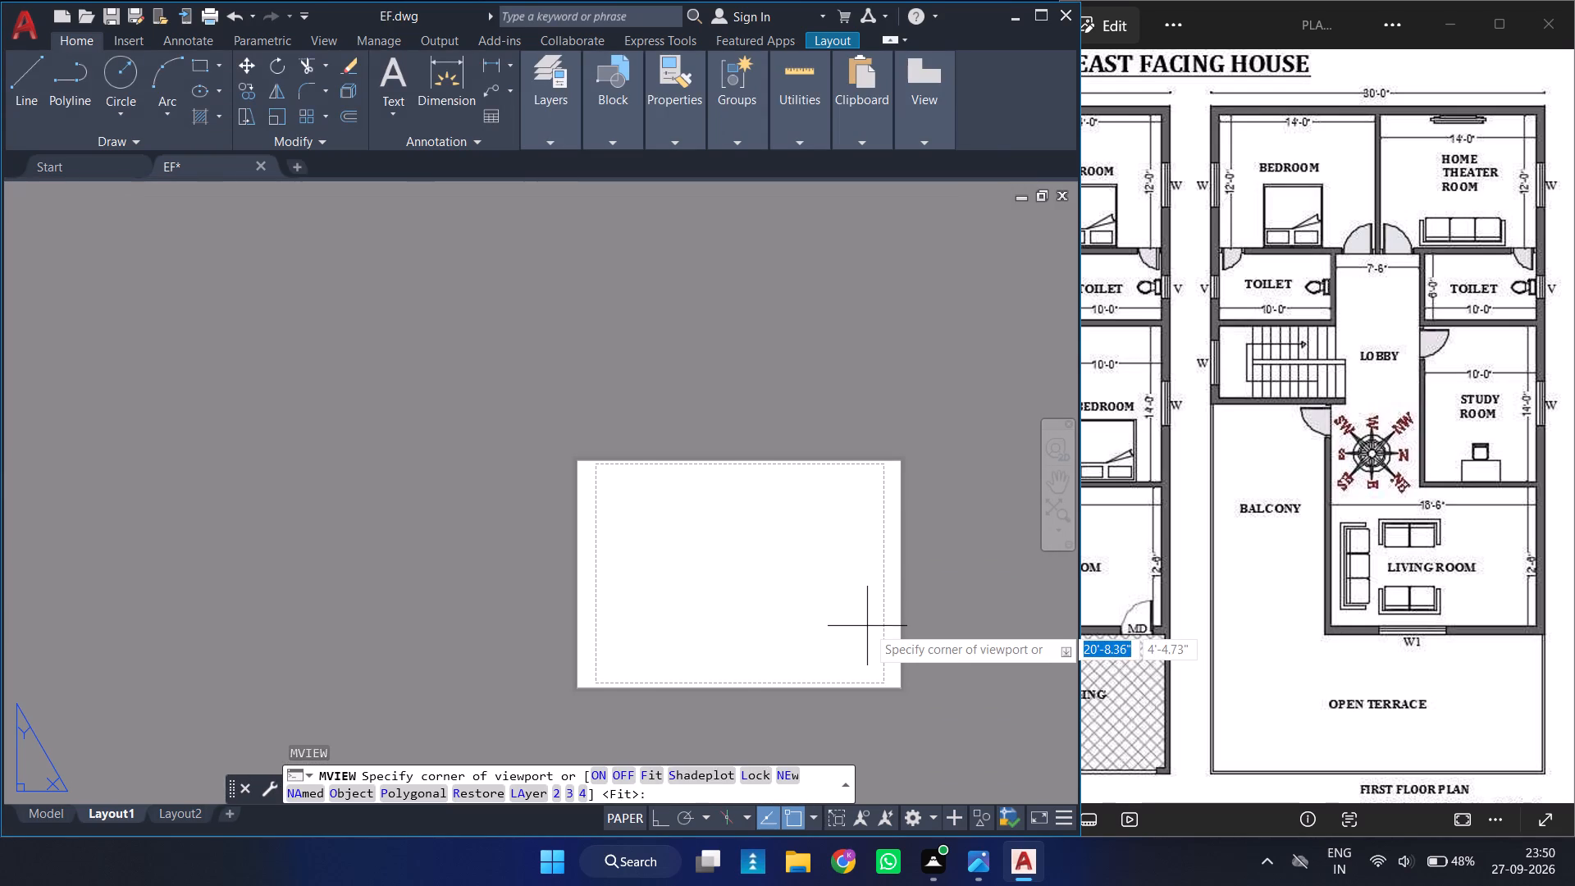
pyautogui.click(879, 468)
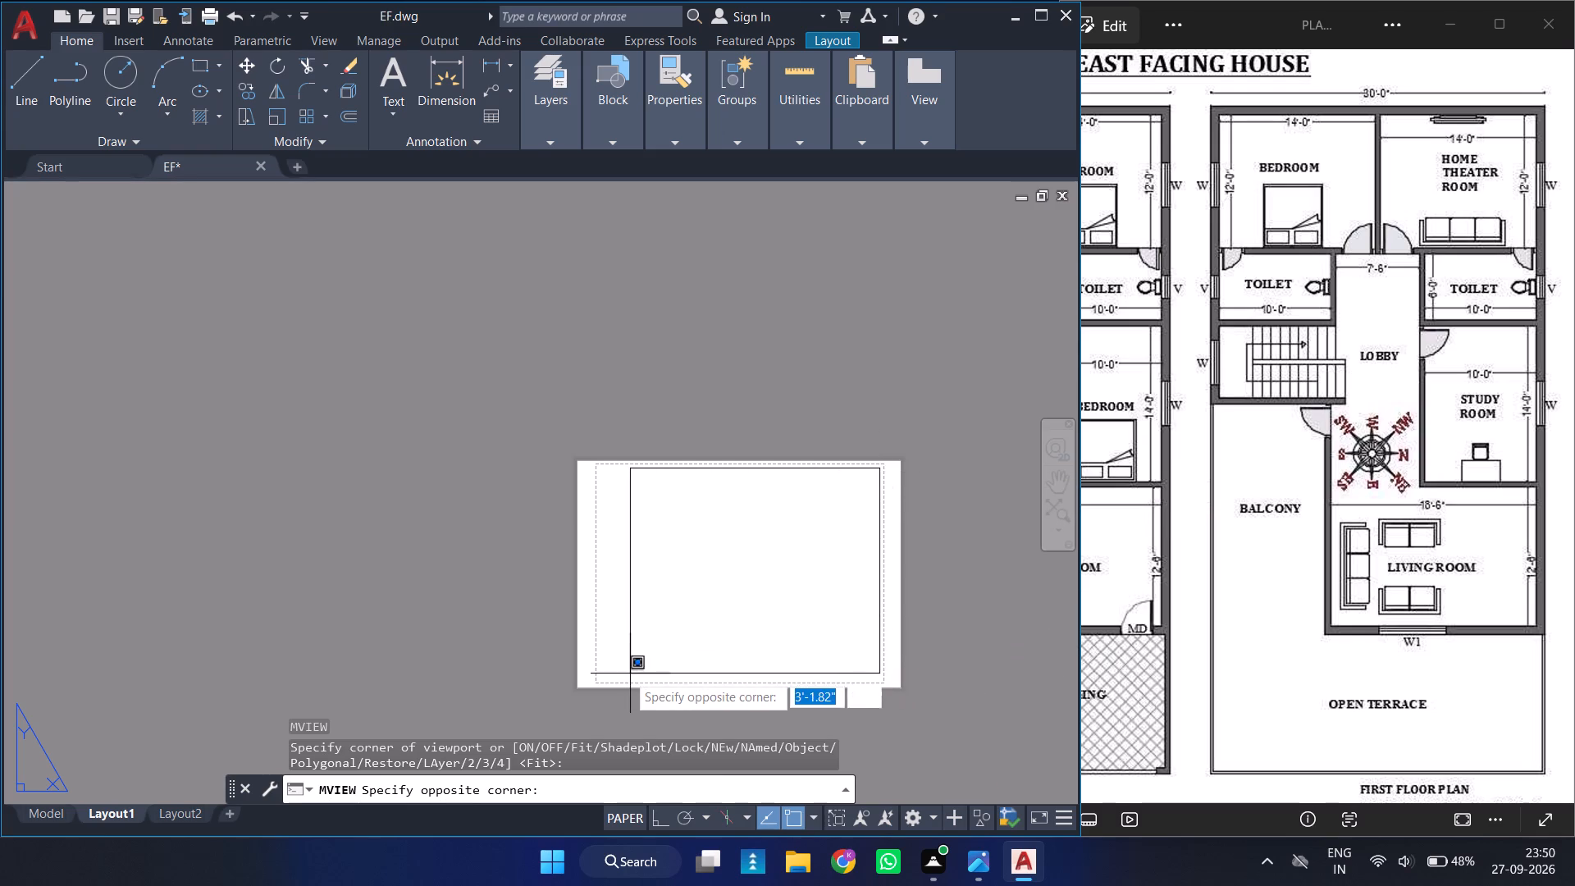
pyautogui.click(600, 677)
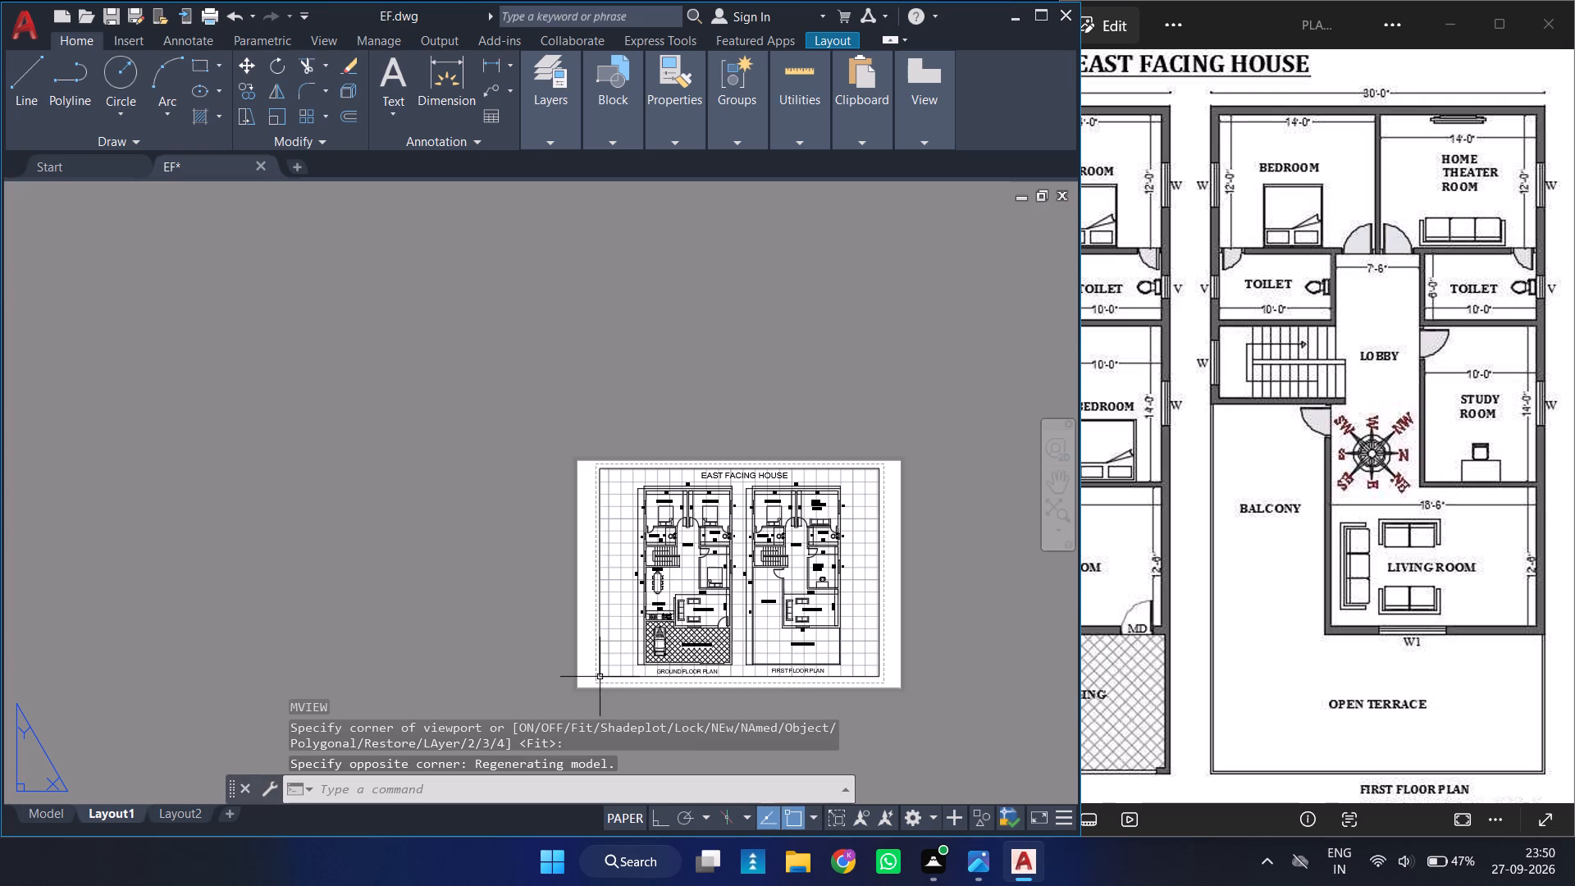
# Turn off the grid inside the new viewport, undo the accidental zoom there, and return to paper space.
pyautogui.doubleClick(866, 611)
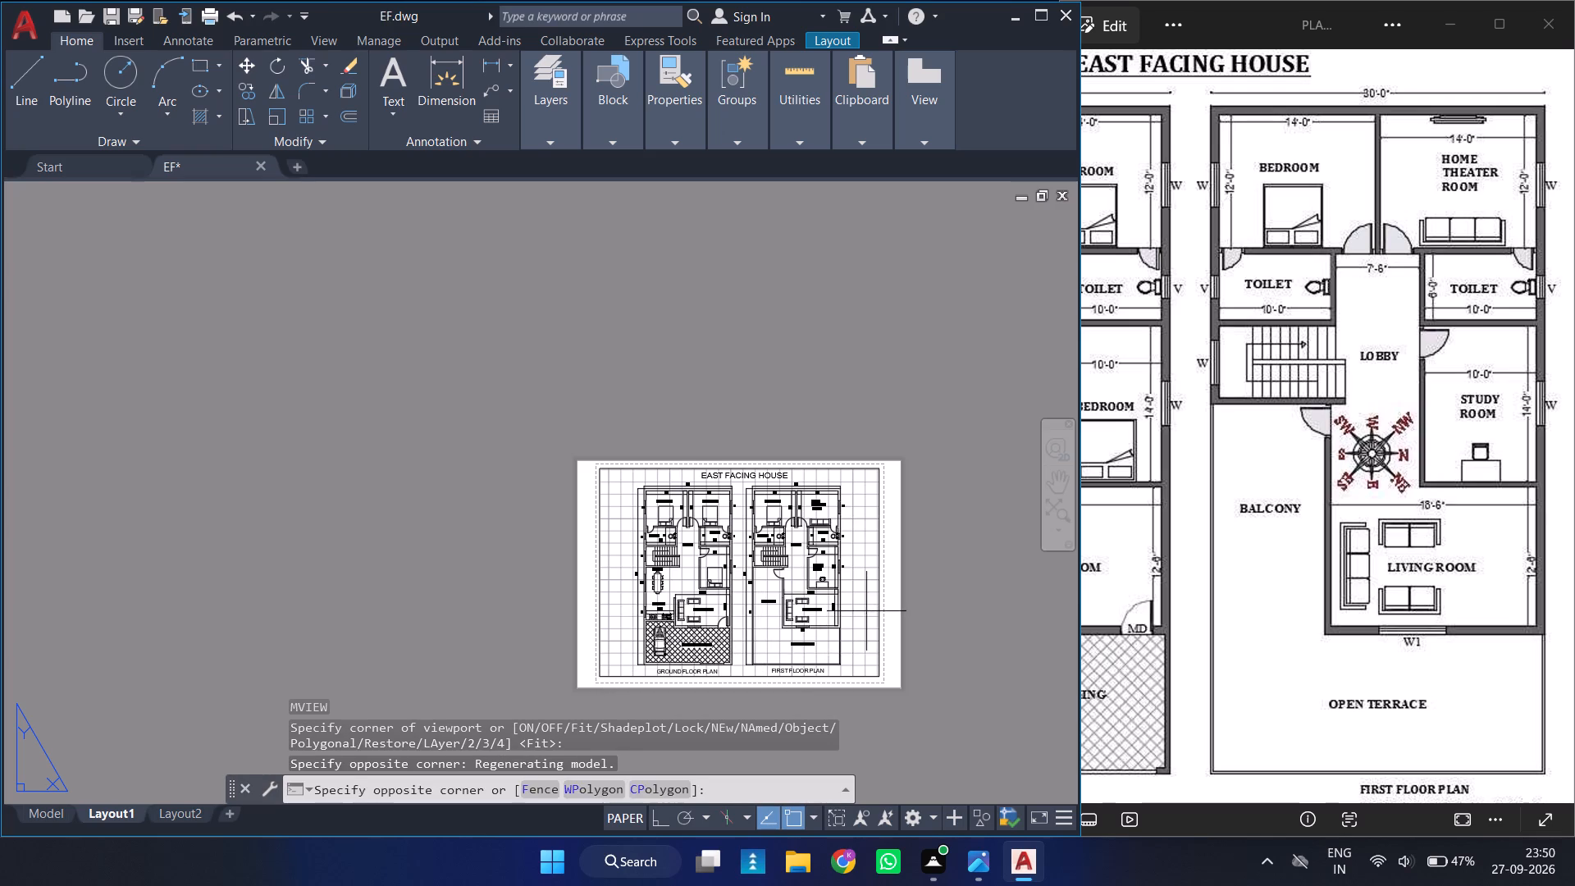
pyautogui.press('F7')
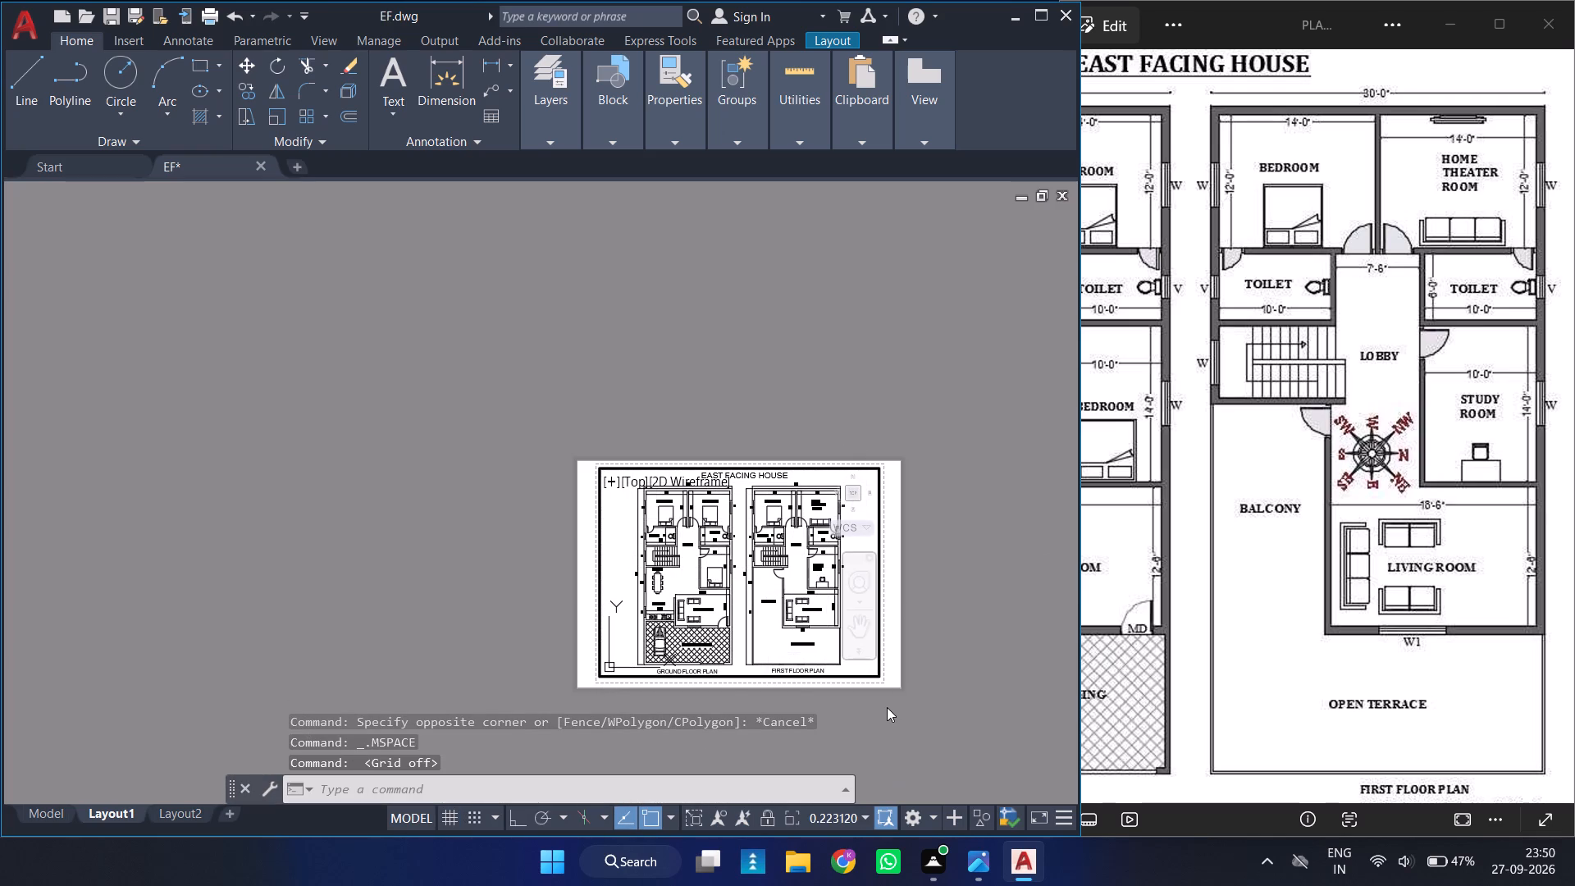
pyautogui.keyDown('ctrl'); pyautogui.scroll(3, 917, 742); pyautogui.keyUp('ctrl')
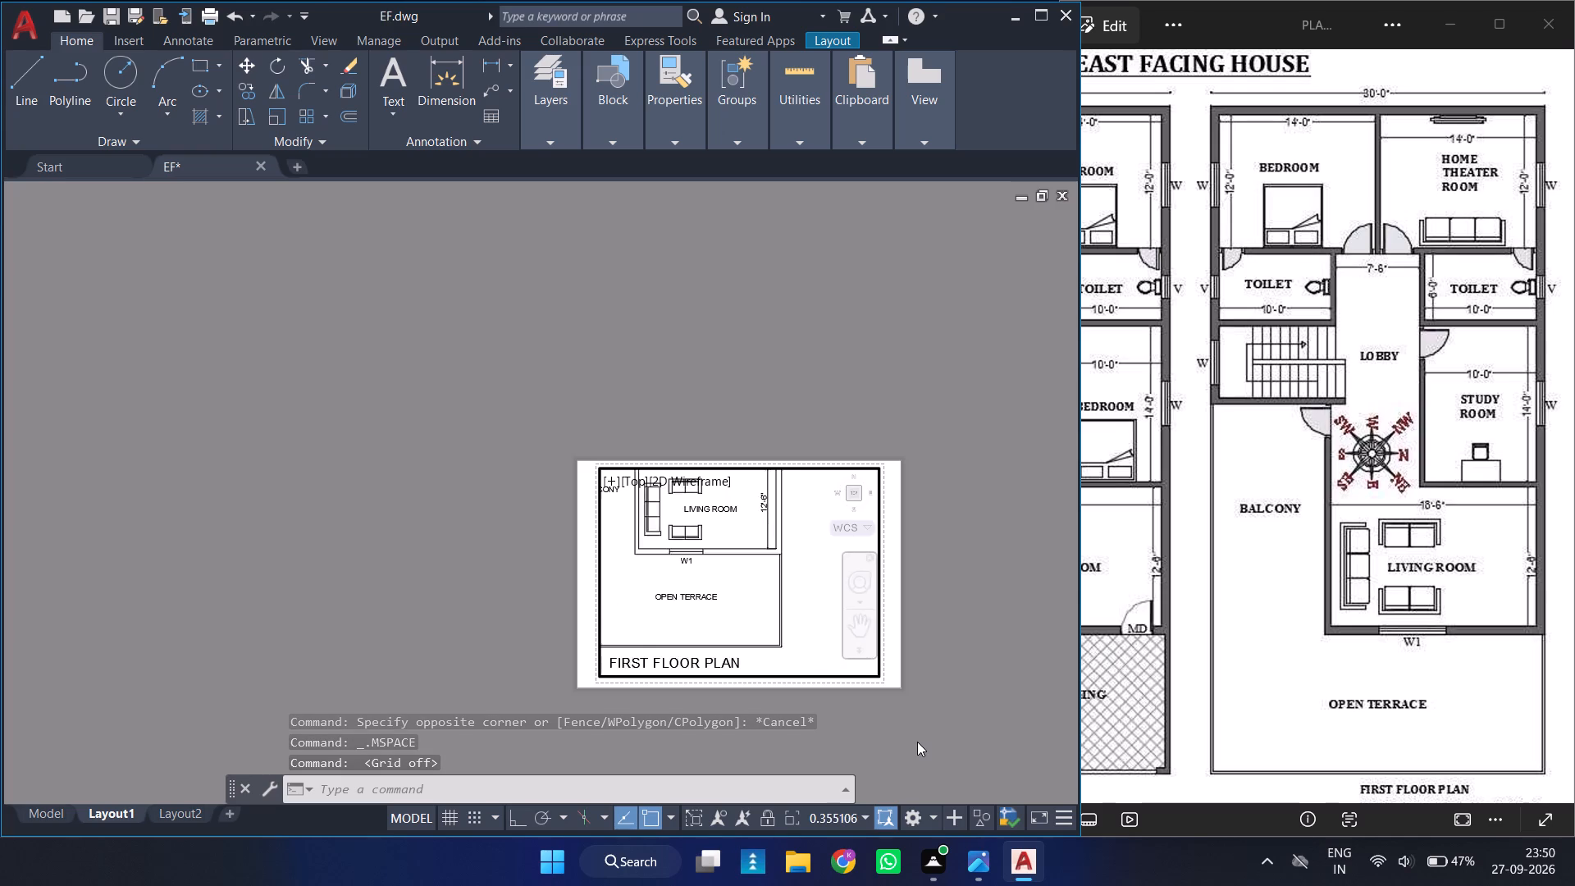
pyautogui.hotkey('ctrl', 'z')
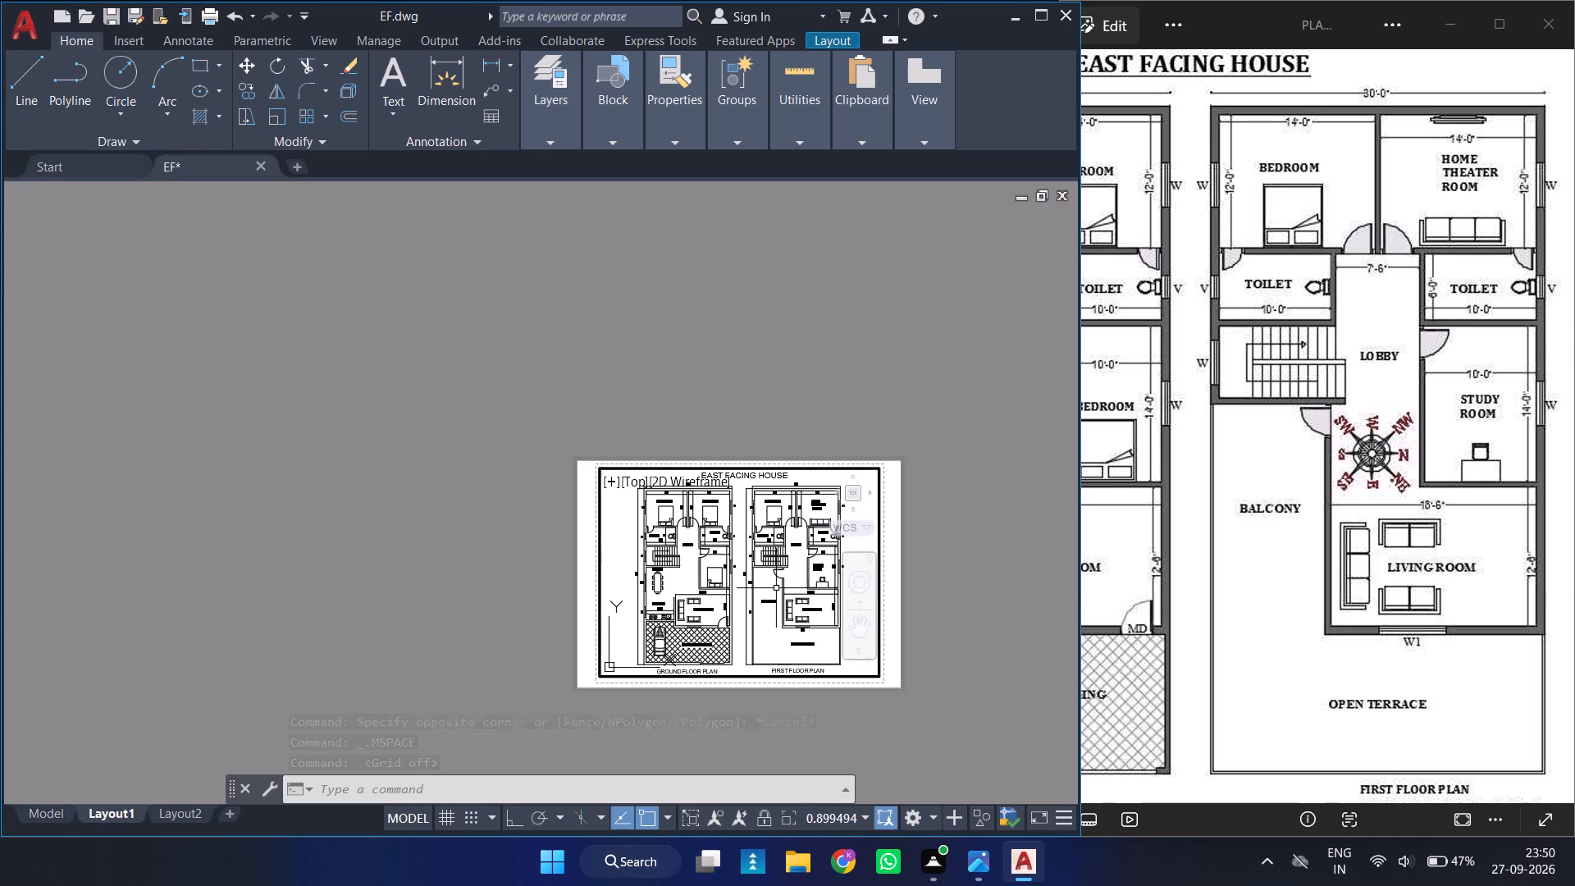
pyautogui.doubleClick(678, 350)
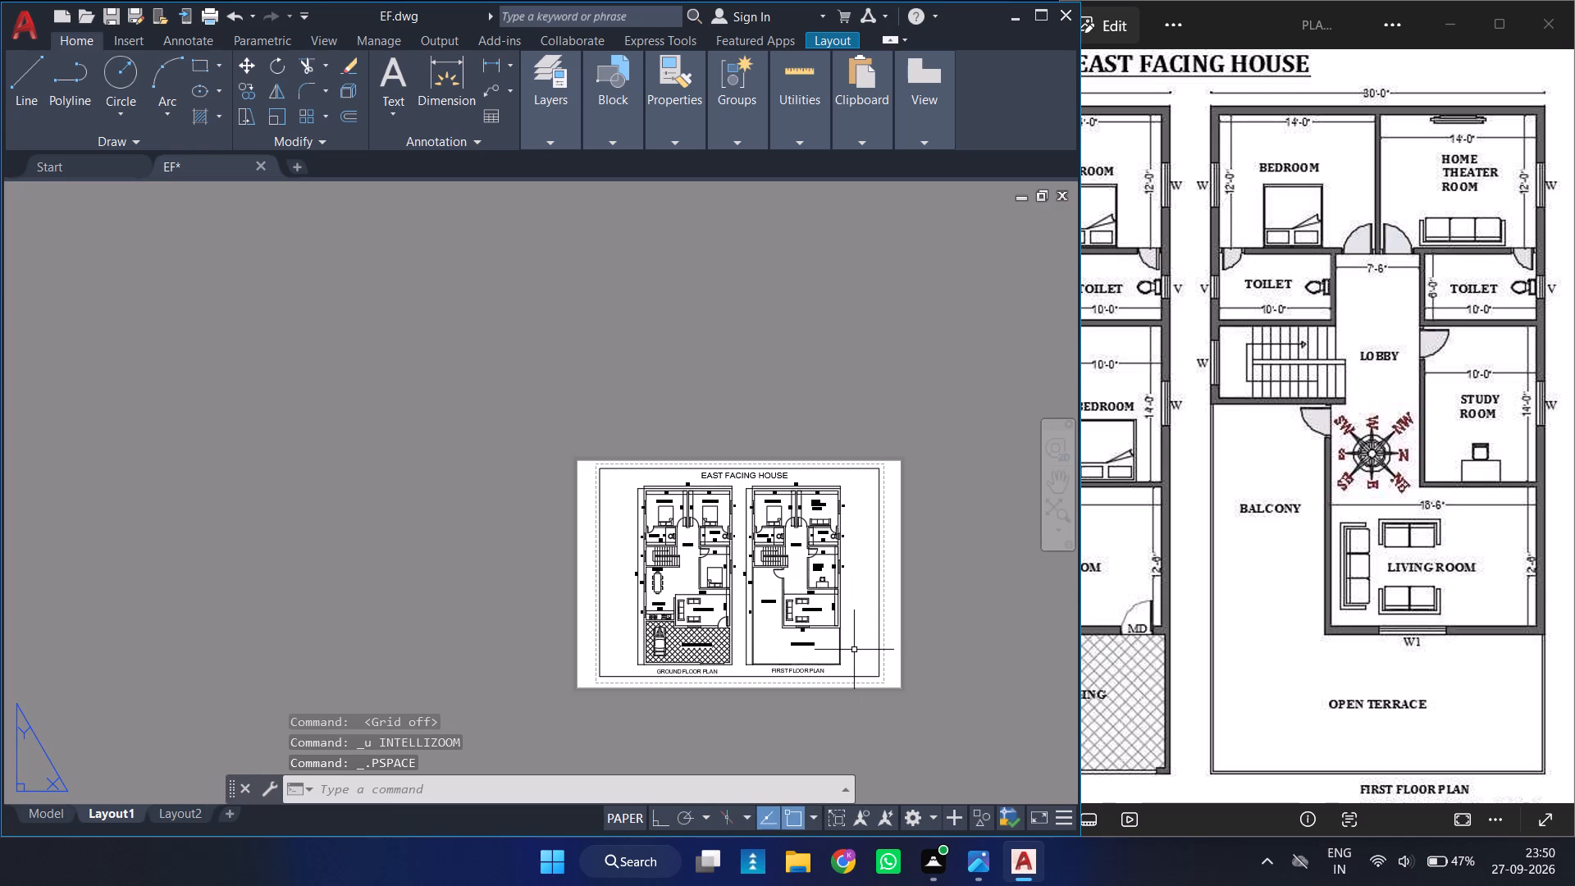
# Preview the Layout1 plot, then plot it to the Desktop as EF-Layout1.pdf.
pyautogui.keyDown('ctrl'); pyautogui.scroll(1, 854, 650); pyautogui.keyUp('ctrl')
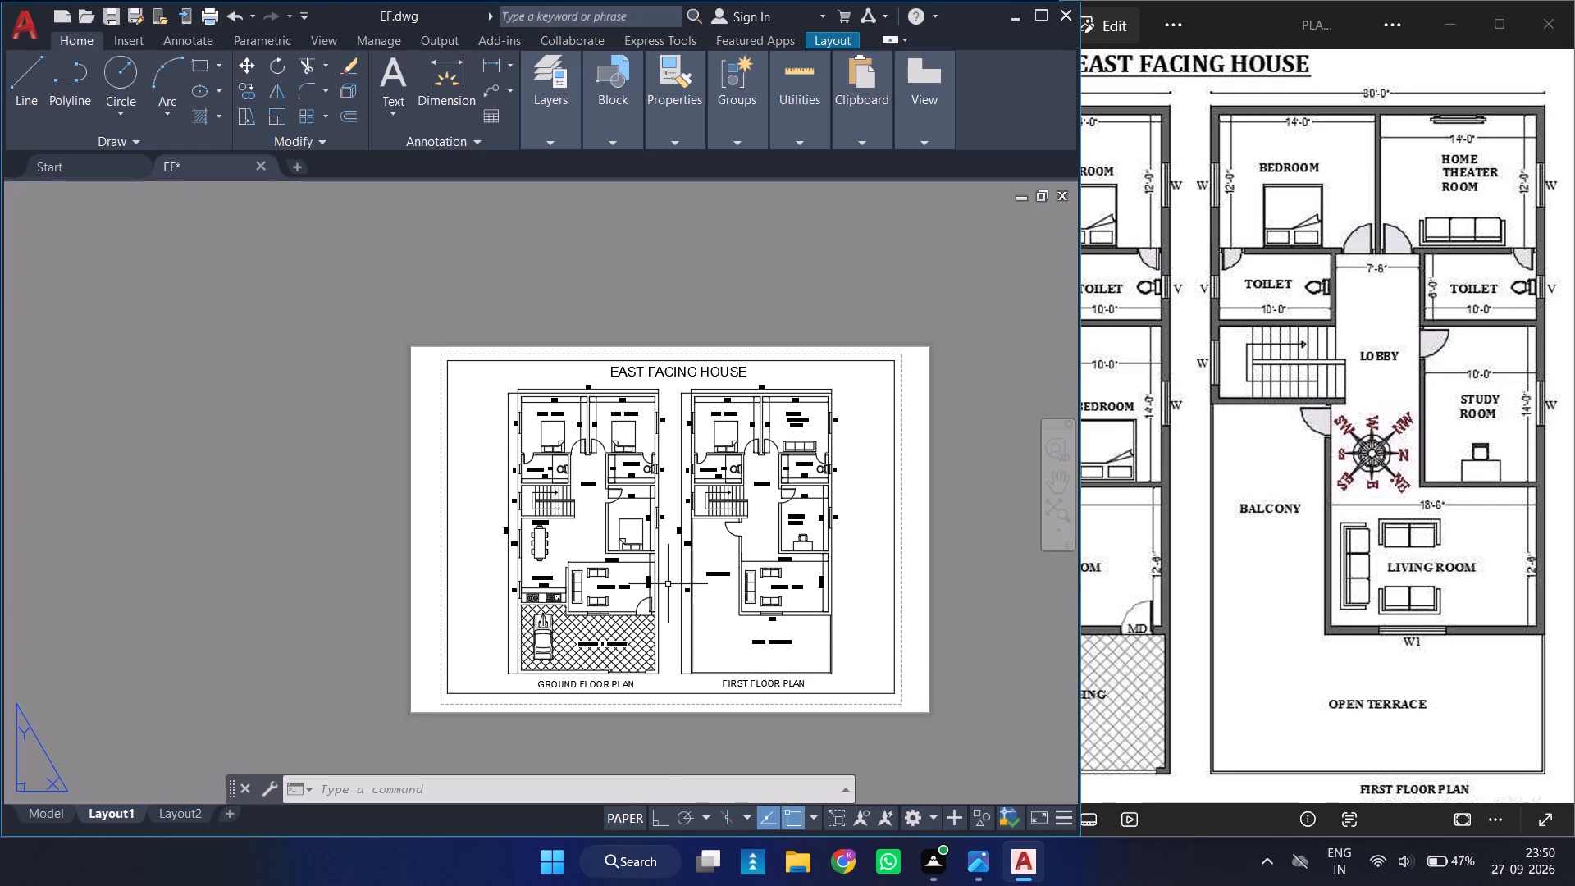
pyautogui.hotkey('ctrl', 'p')
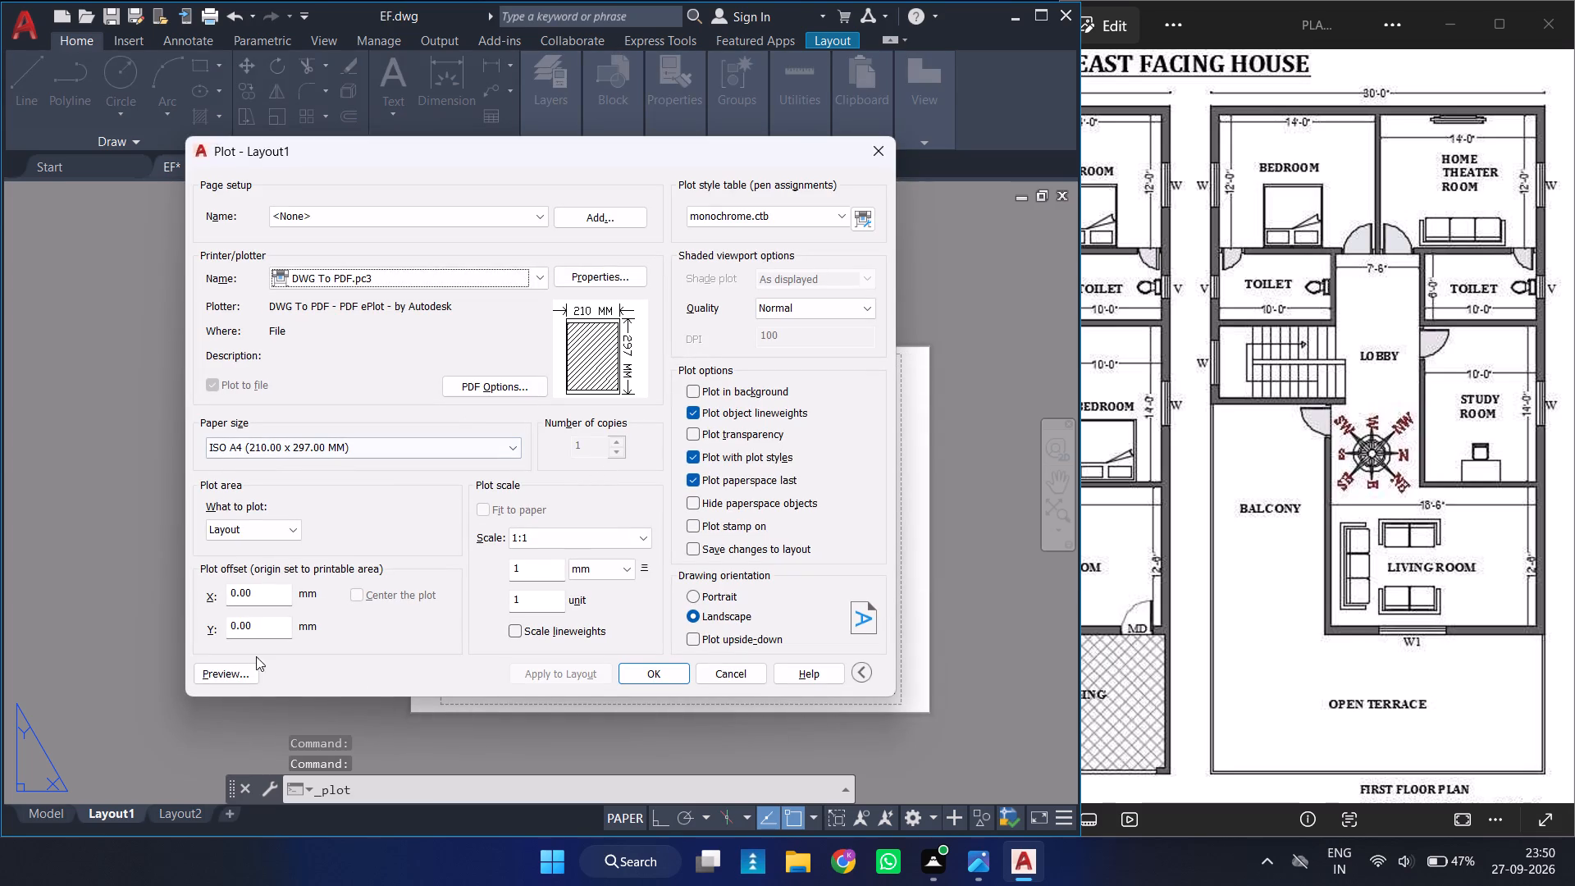
pyautogui.click(240, 675)
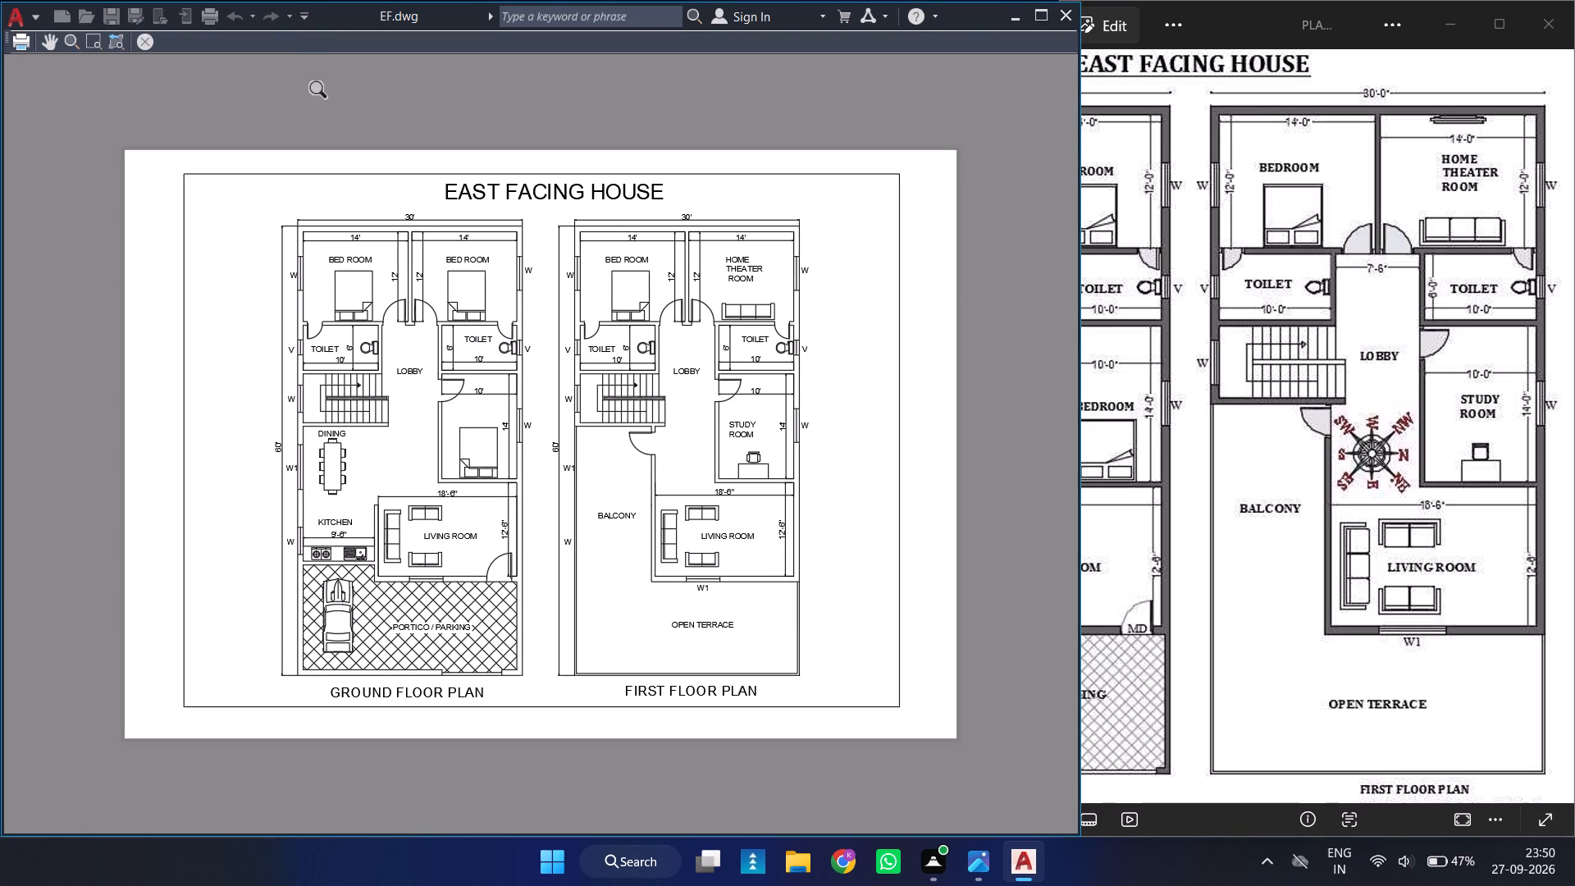
pyautogui.click(155, 31)
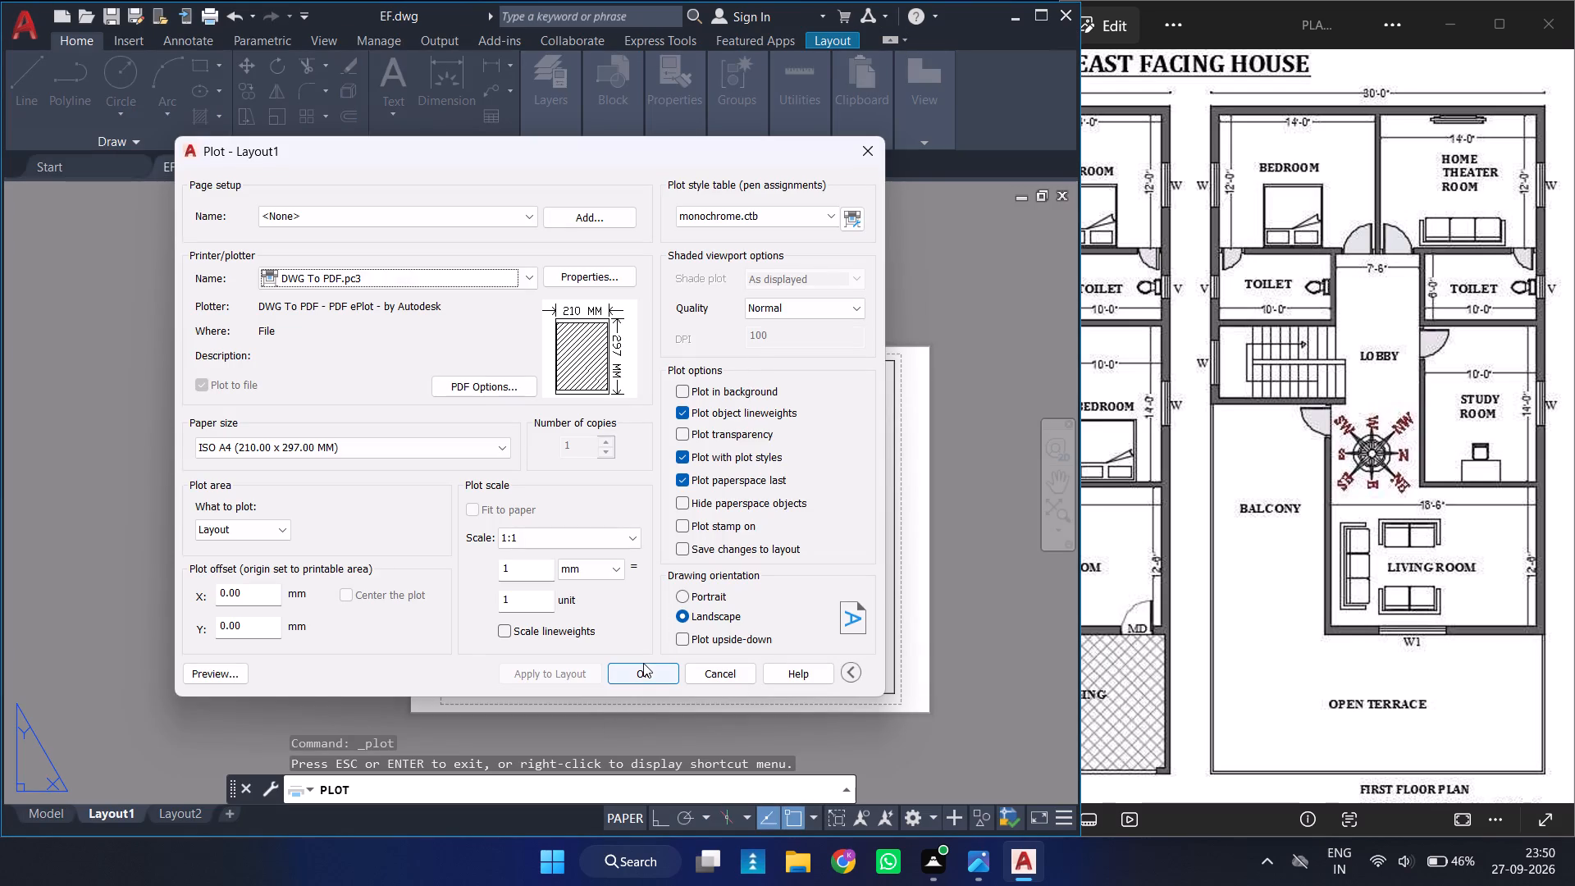
pyautogui.click(642, 668)
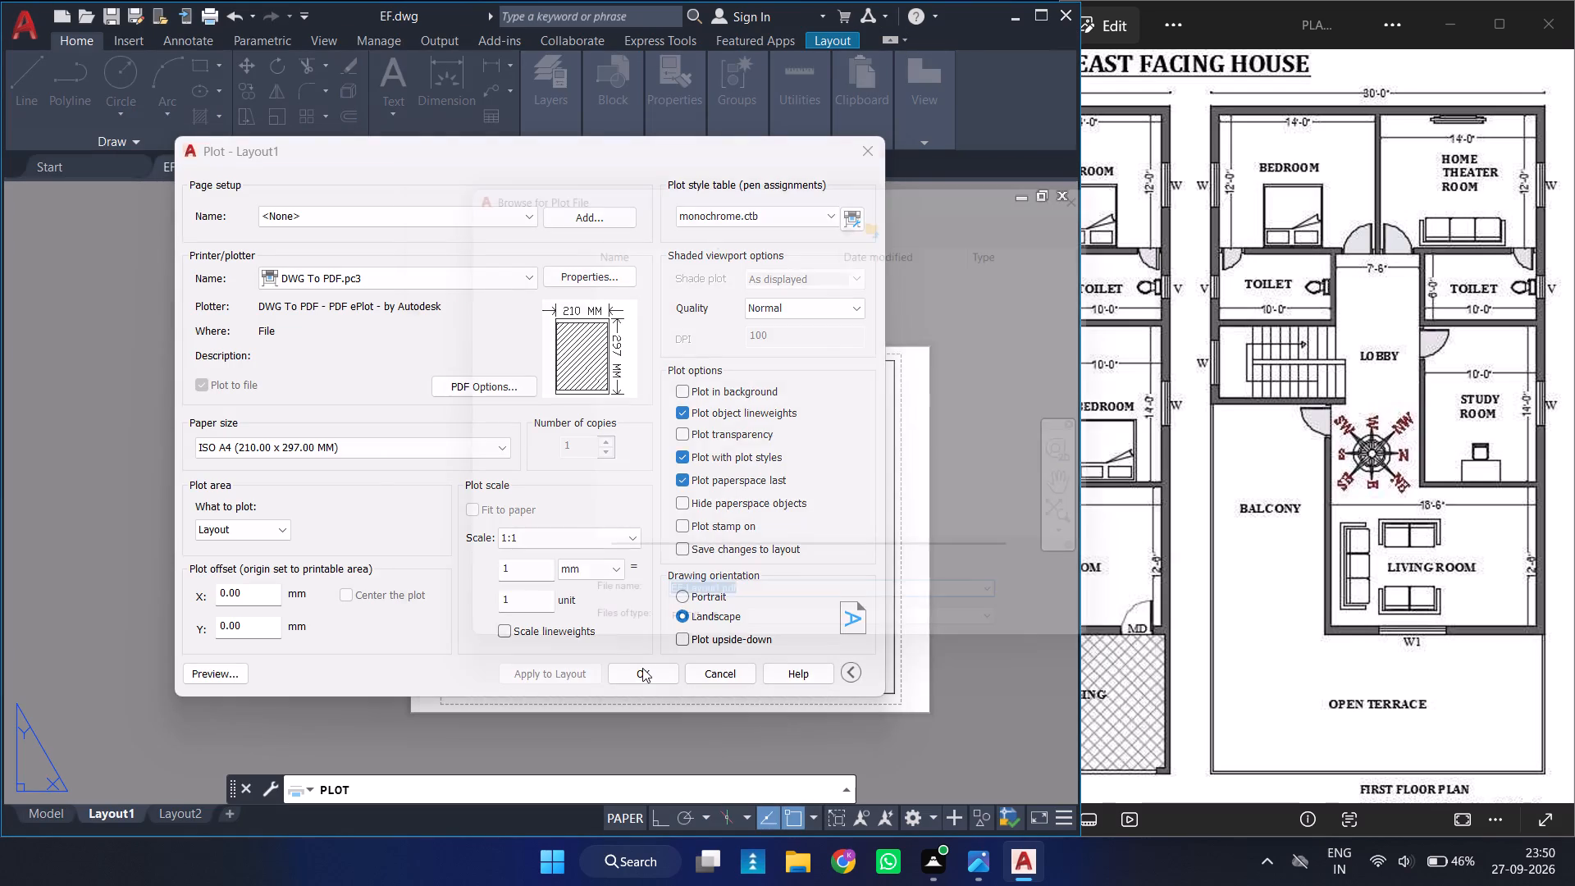
pyautogui.doubleClick(507, 384)
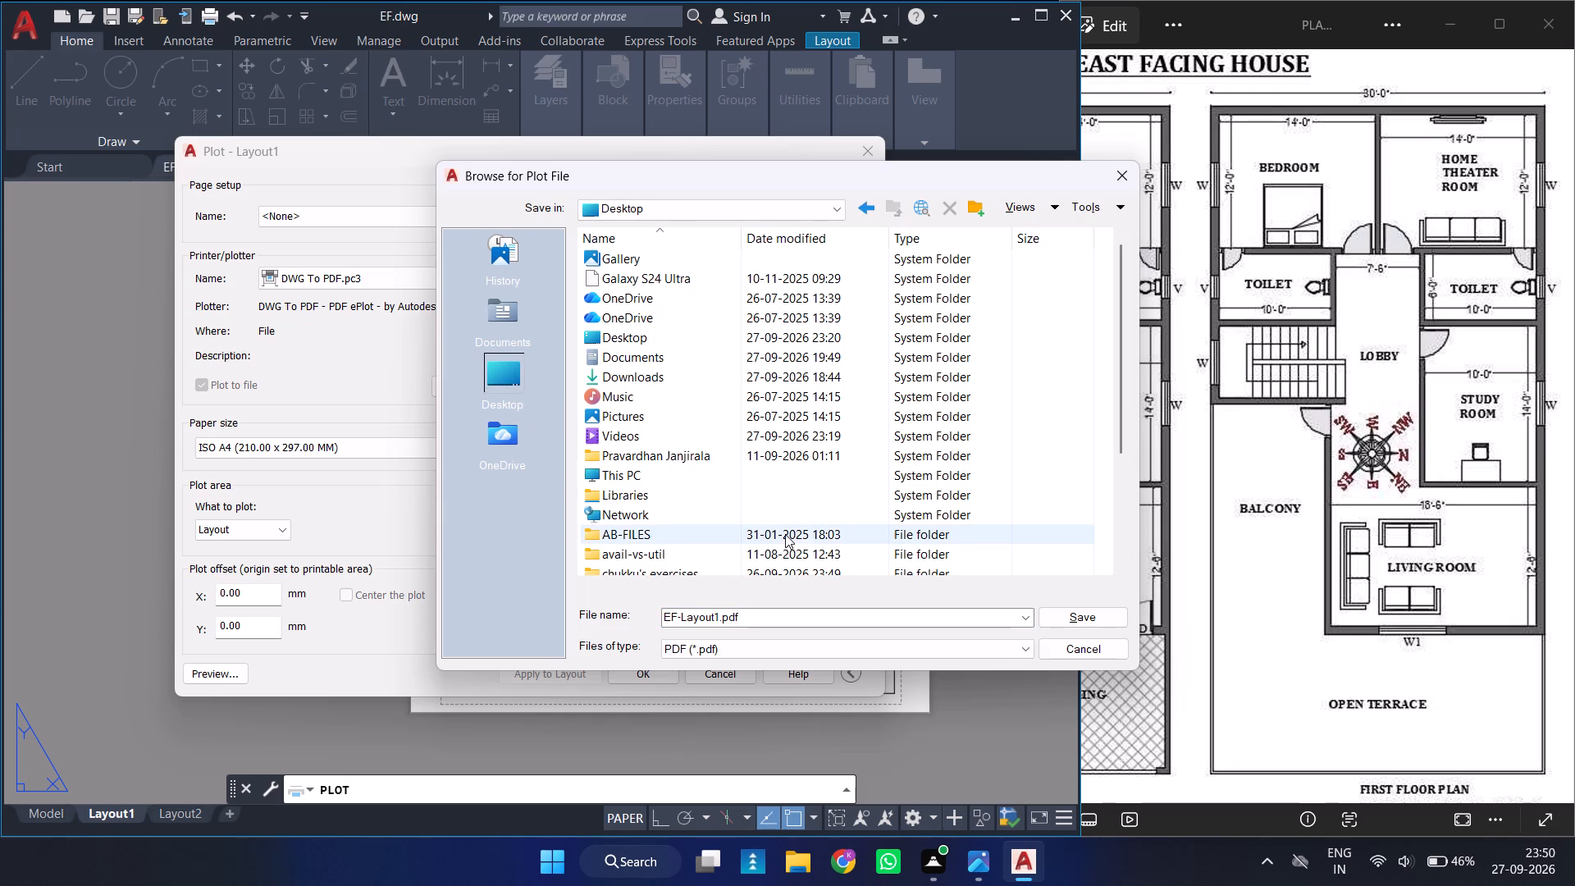
pyautogui.scroll(-11, 811, 440)
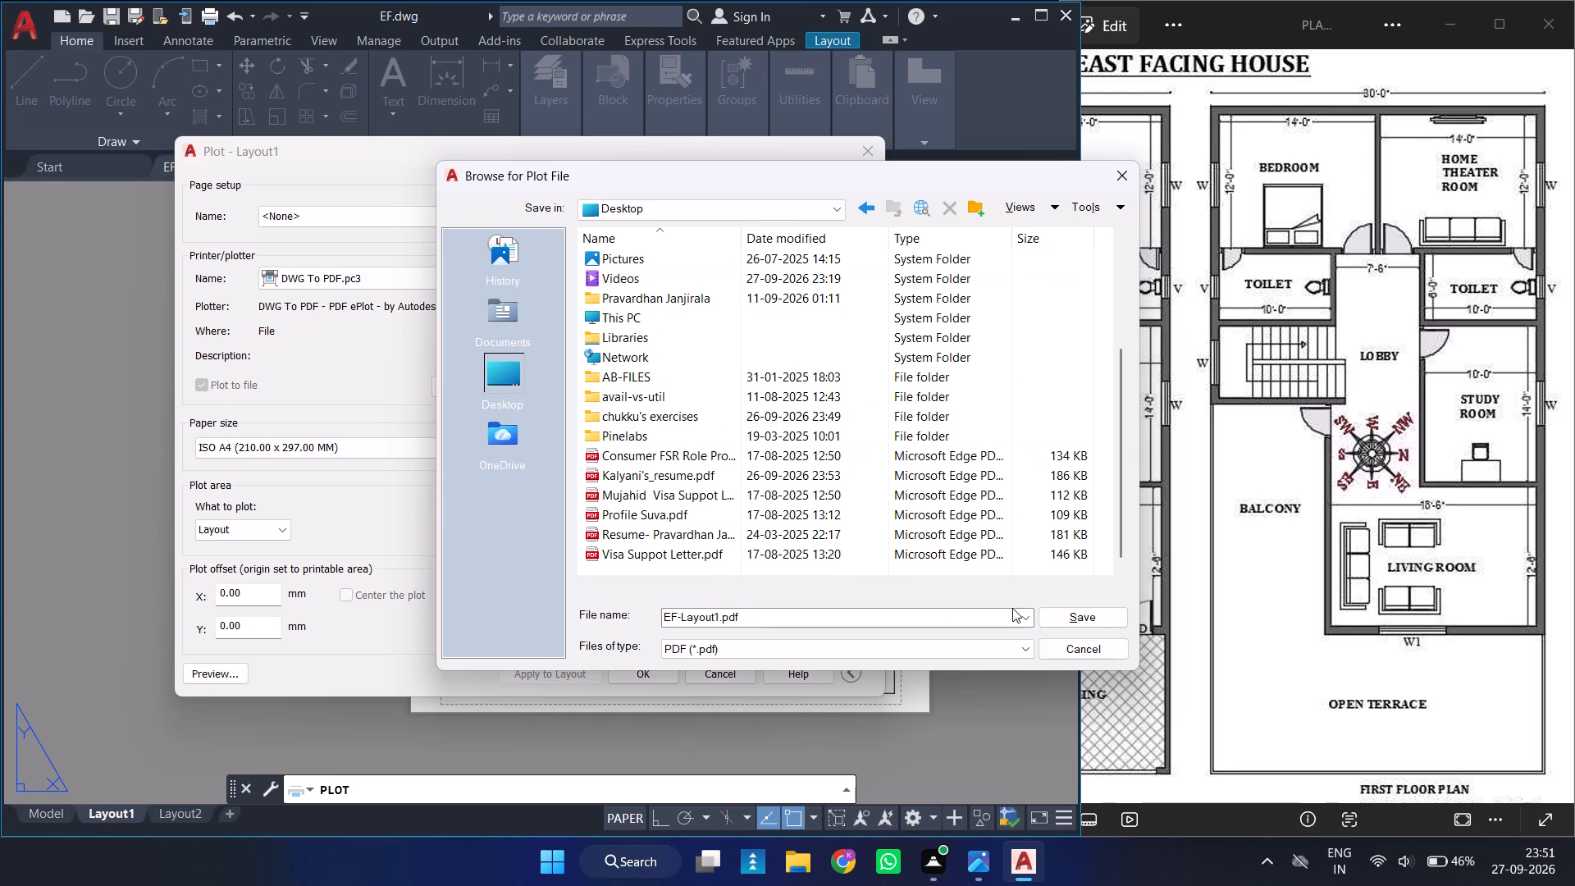
pyautogui.click(1107, 611)
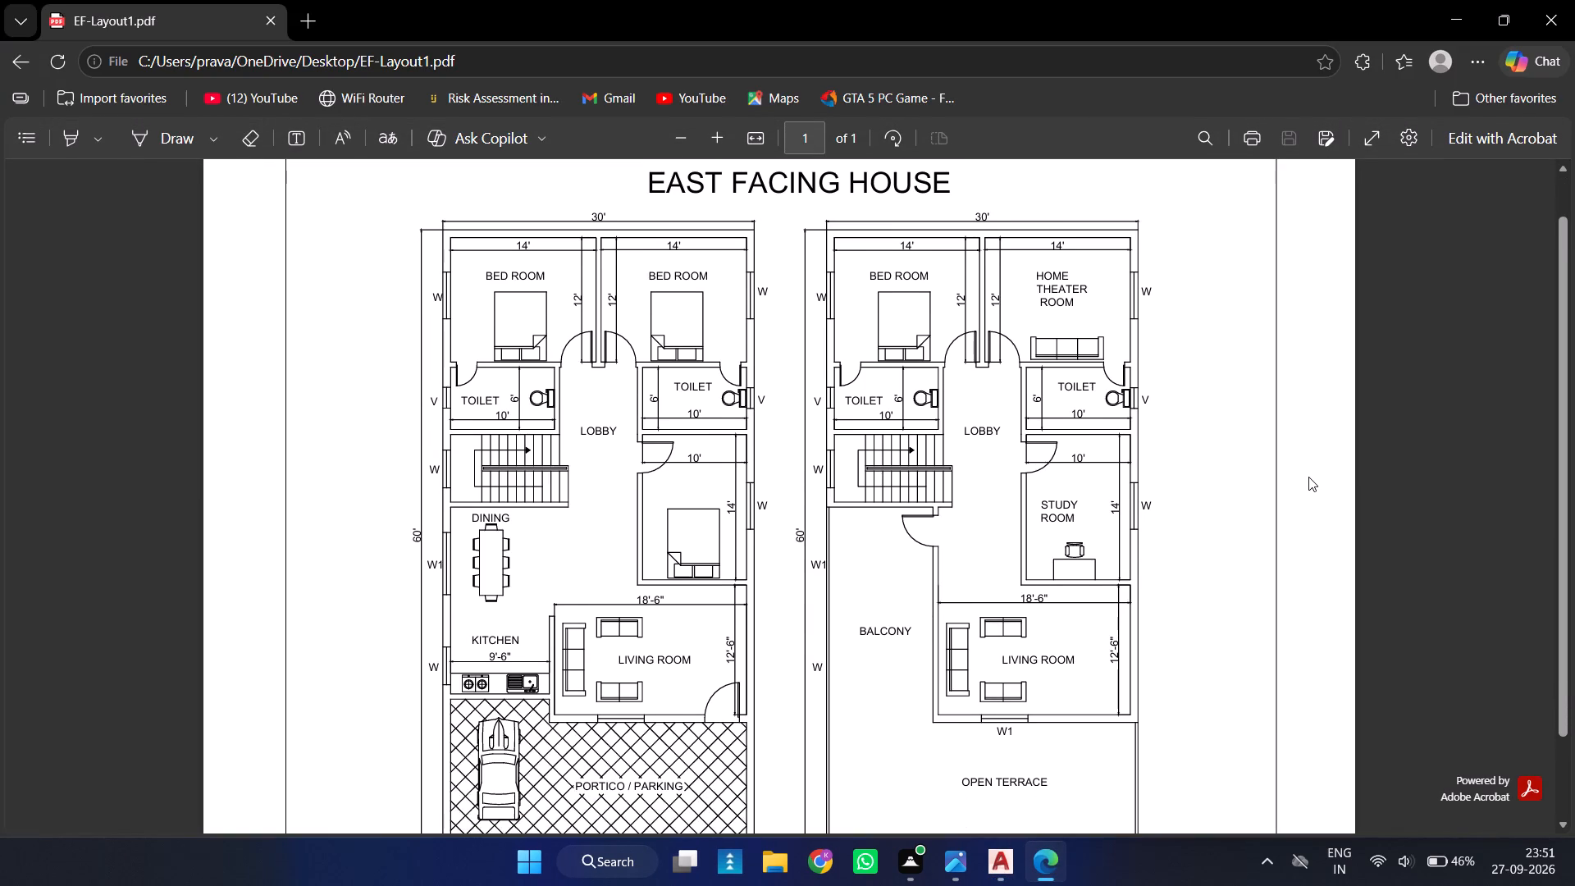
# Close the plotted PDF and the reference image window.
pyautogui.click(1559, 7)
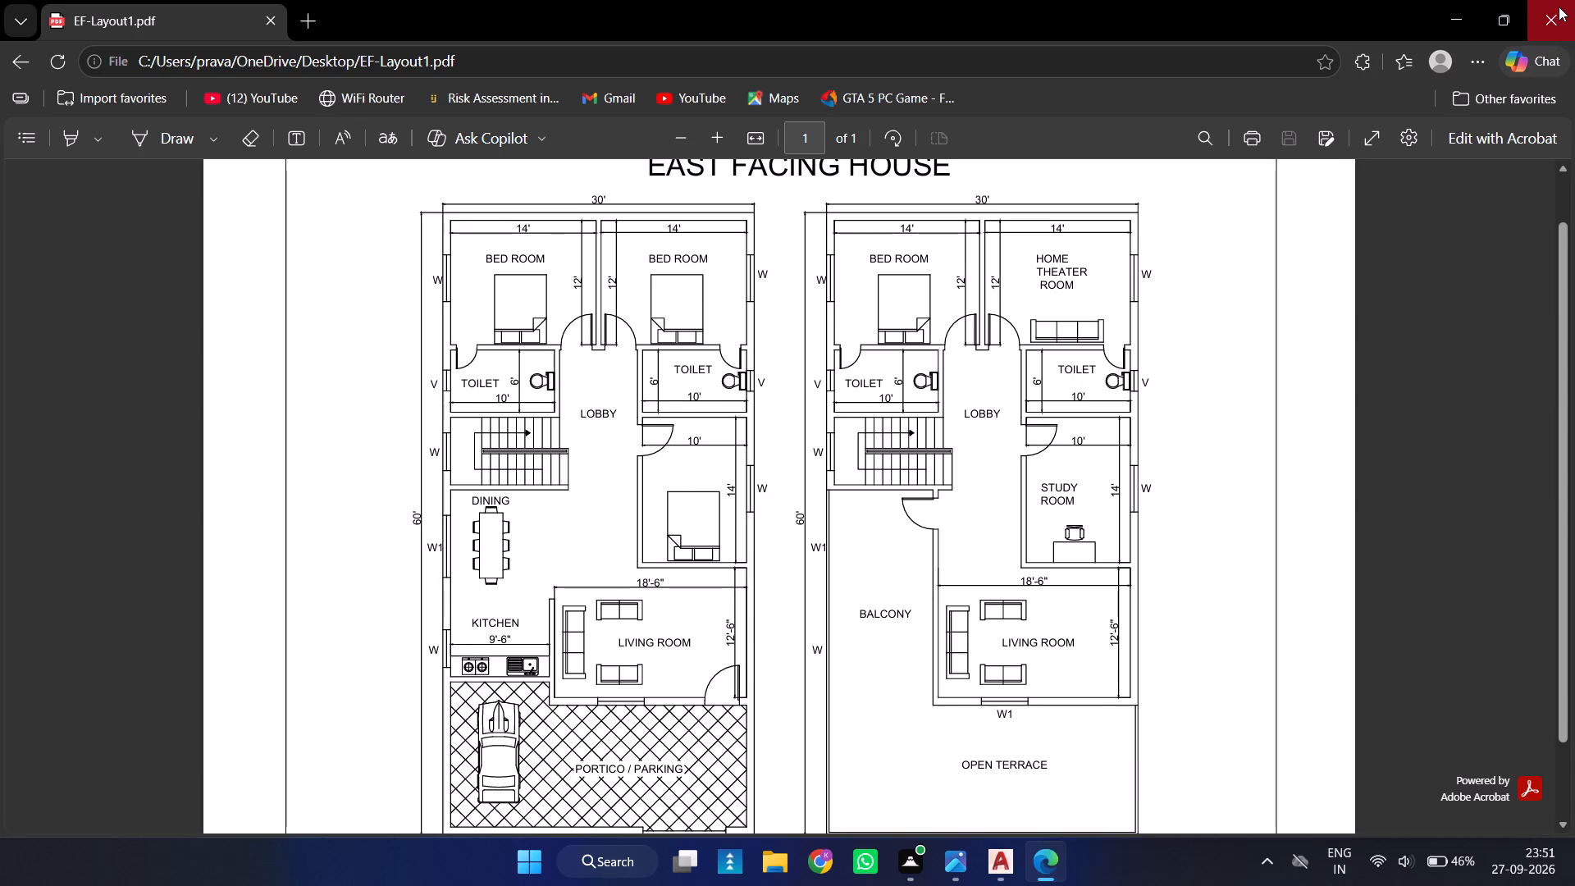
pyautogui.click(1559, 7)
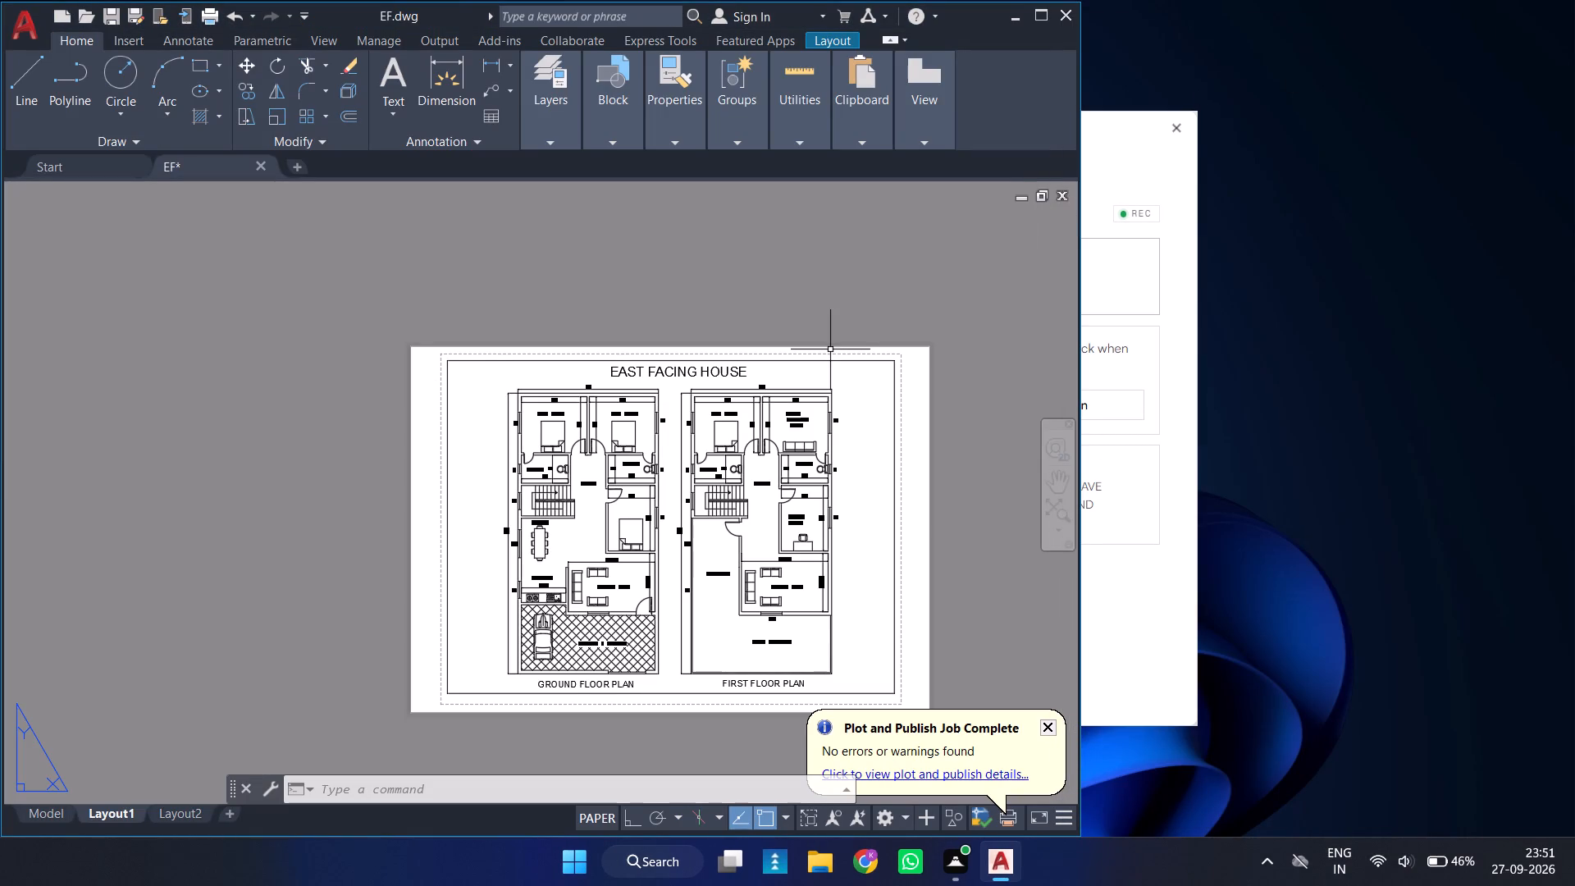
# Quit AutoCAD, saving the changes to EF.dwg.
pyautogui.click(1057, 14)
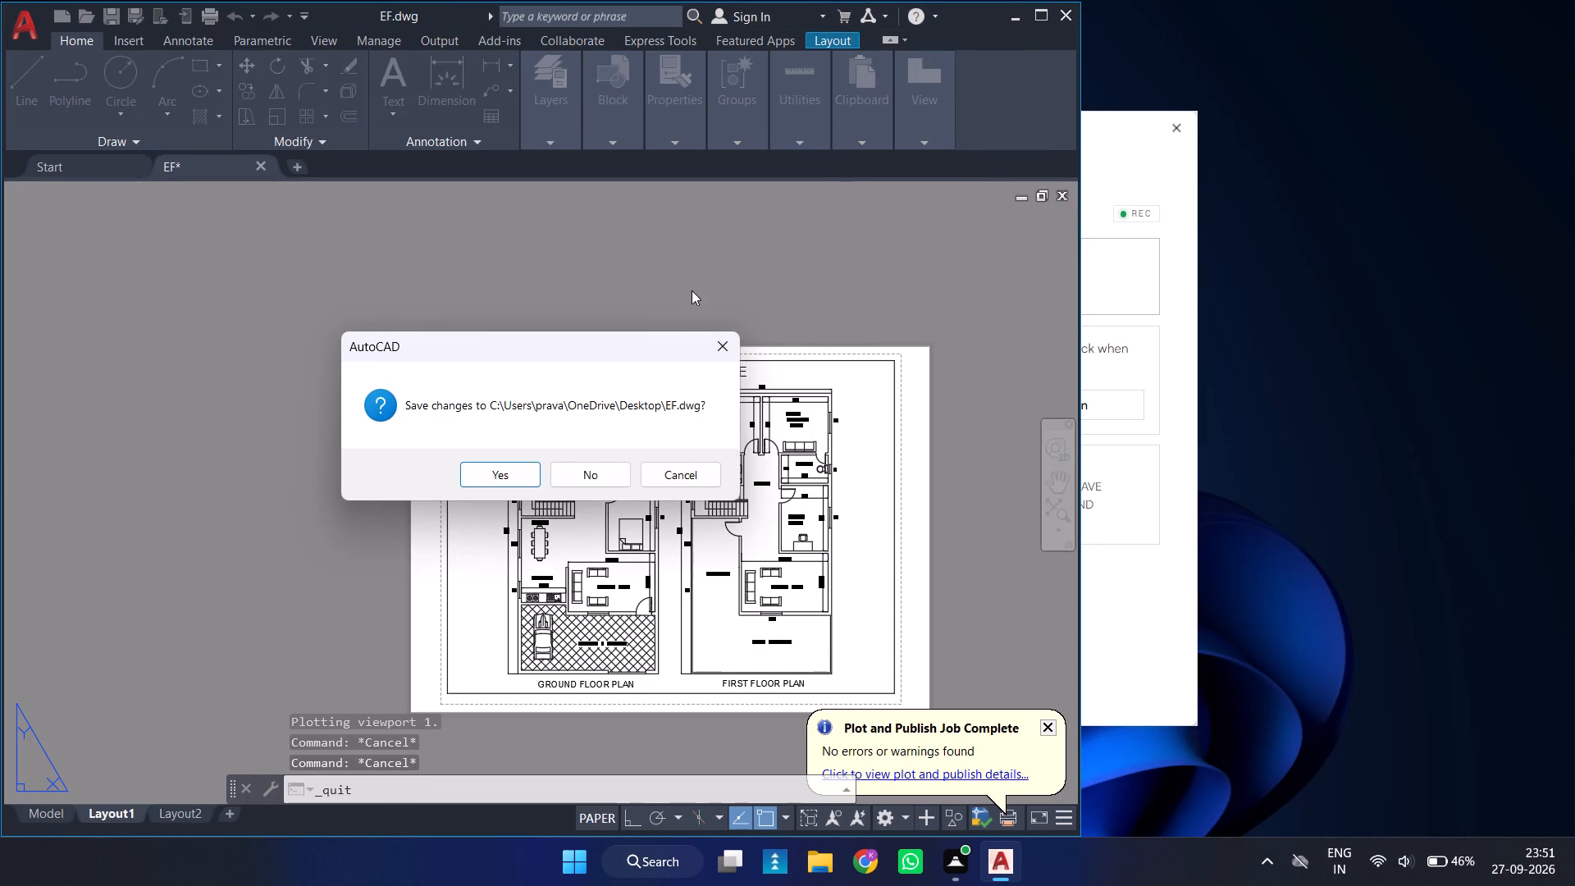
pyautogui.click(502, 462)
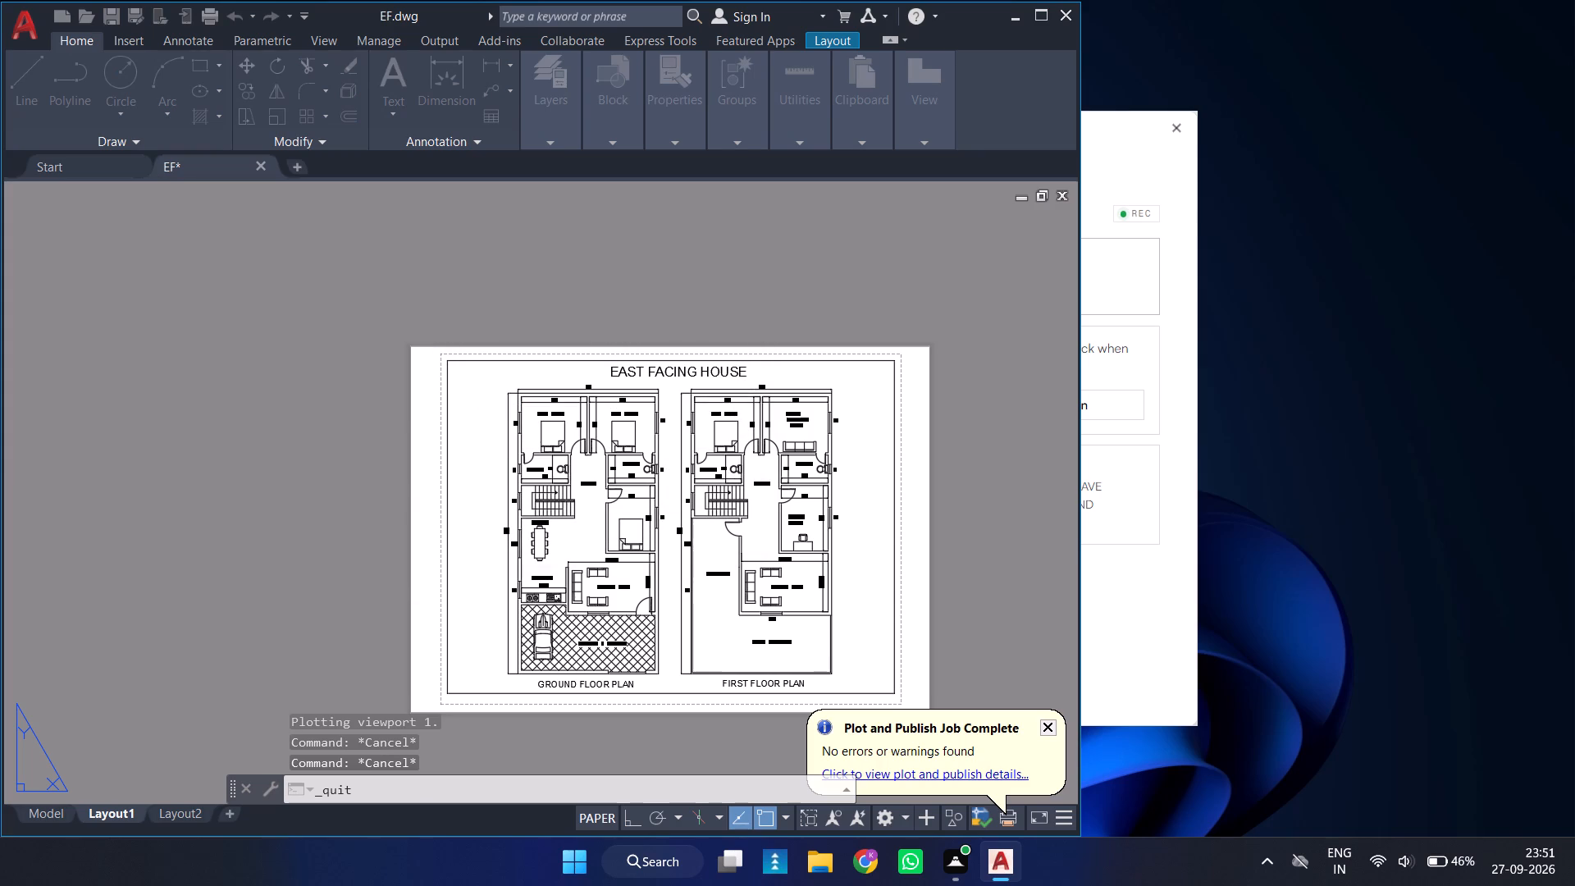